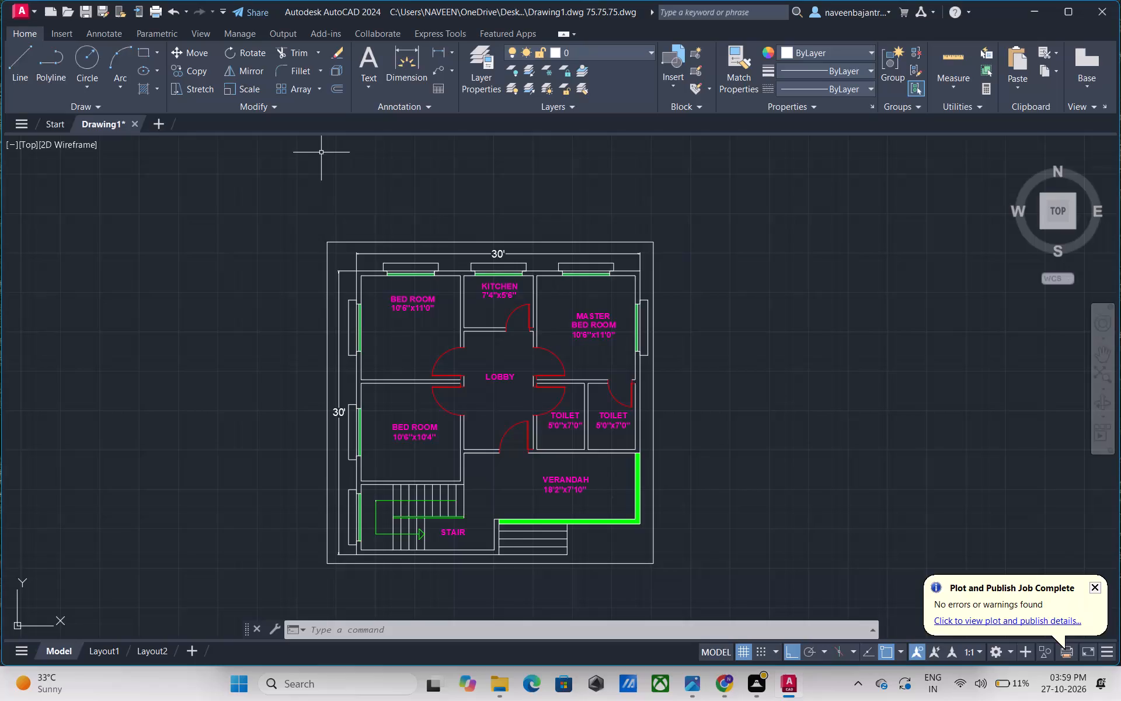
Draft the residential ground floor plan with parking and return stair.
Create a new blank drawing.
click(158, 126)
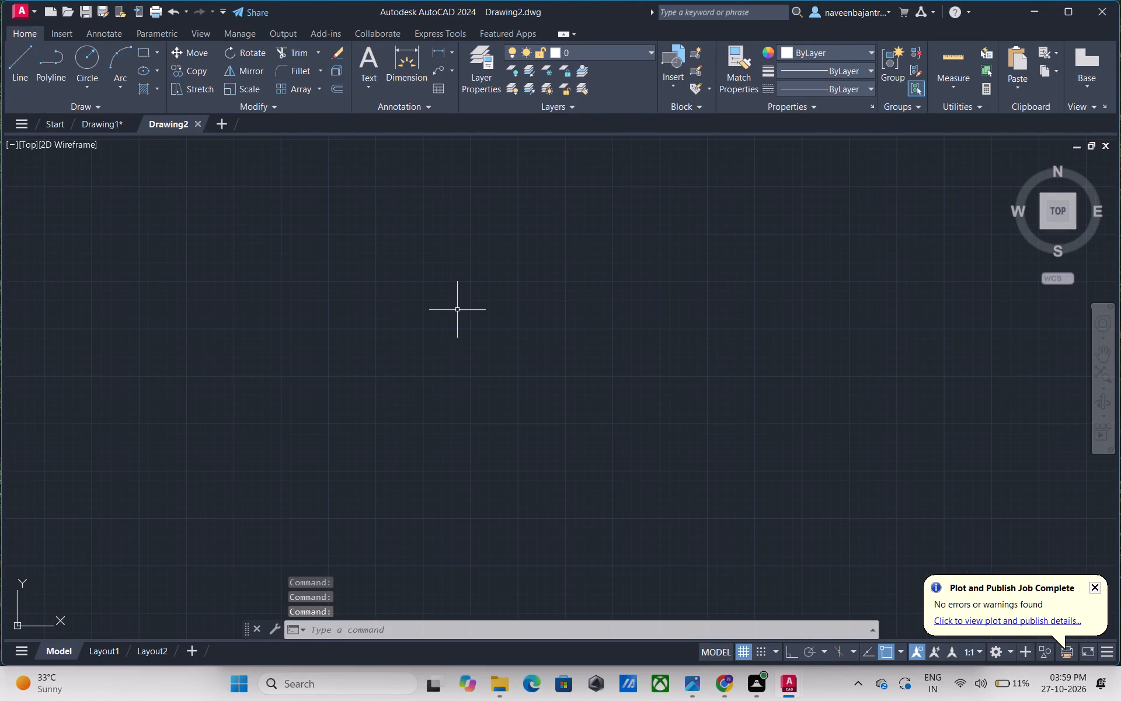
Turn on command log recording for the new drawing with LOGFILEON.
click(363, 632)
text(LOG)
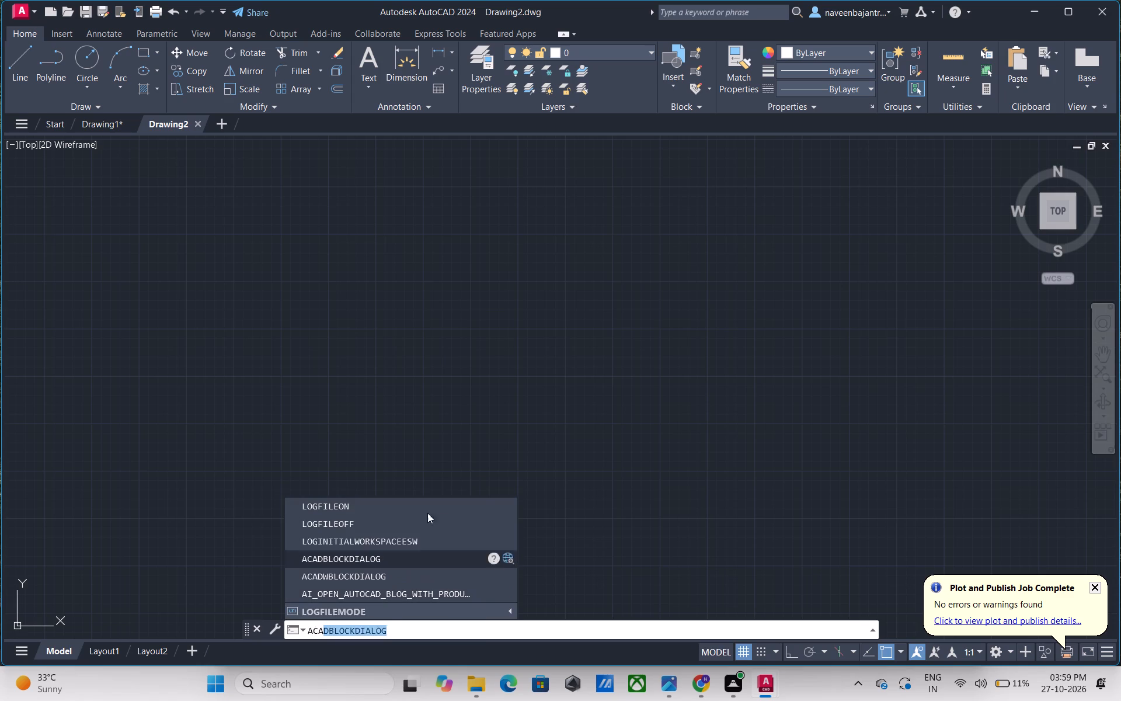
click(396, 511)
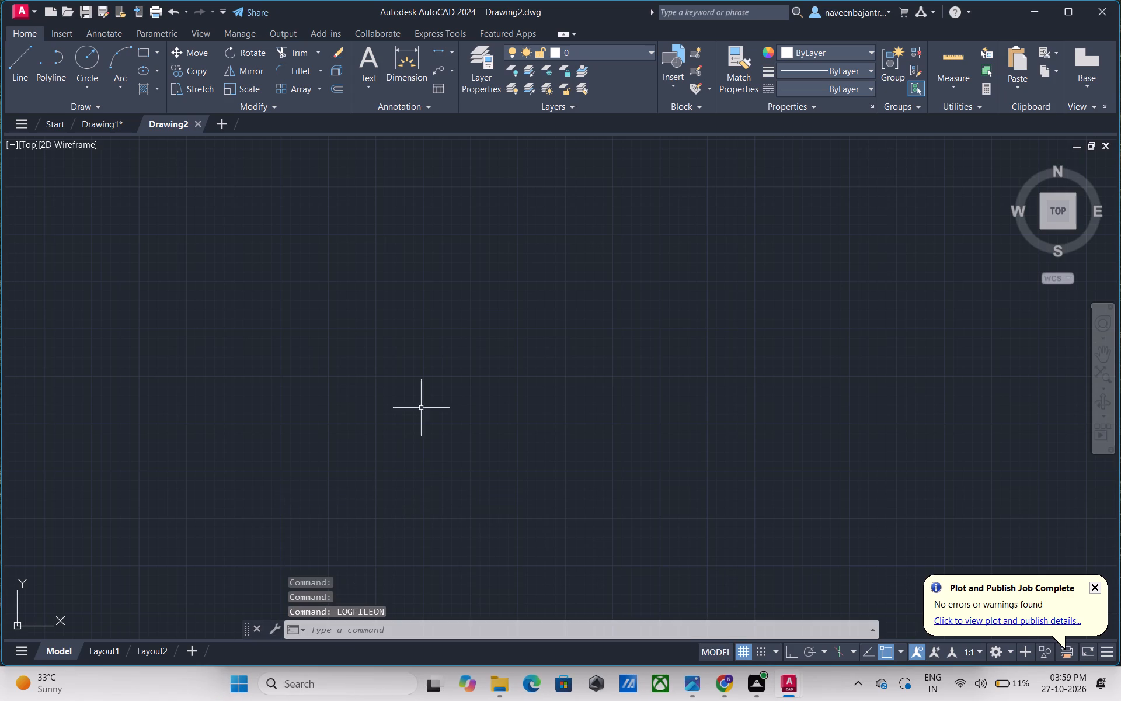
Configure the drawing units to Architectural length with 0'-0 1/2" precision and an insertion scale in Inches.
text(UN)
key(space)
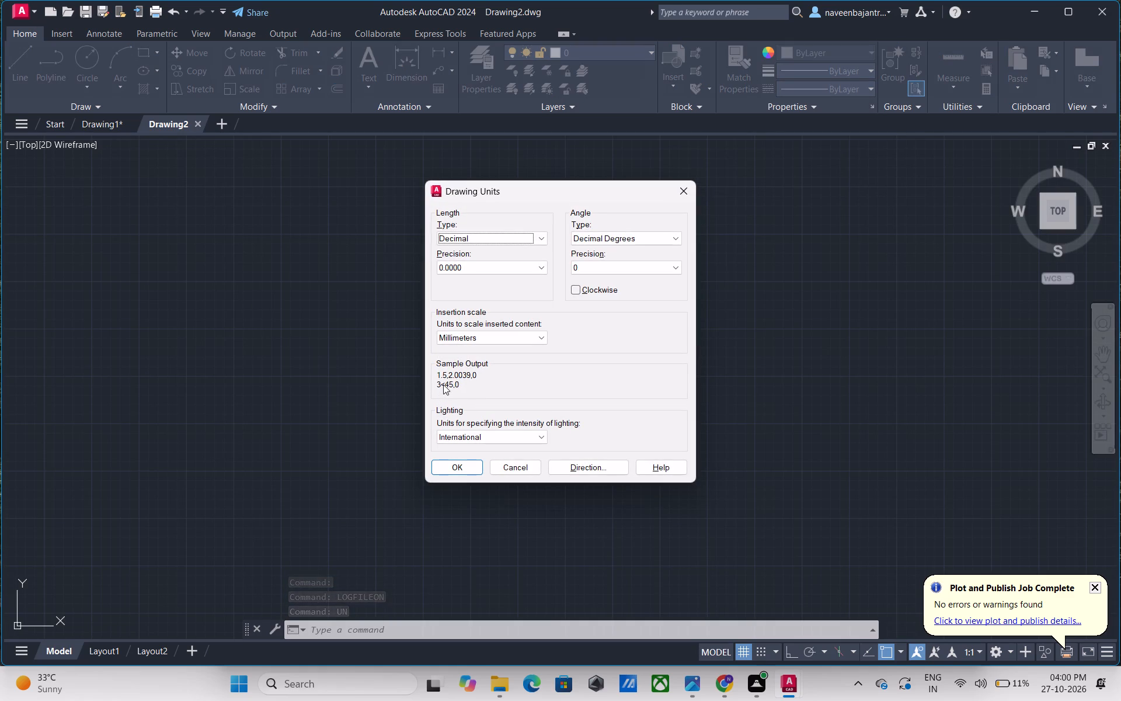
click(545, 242)
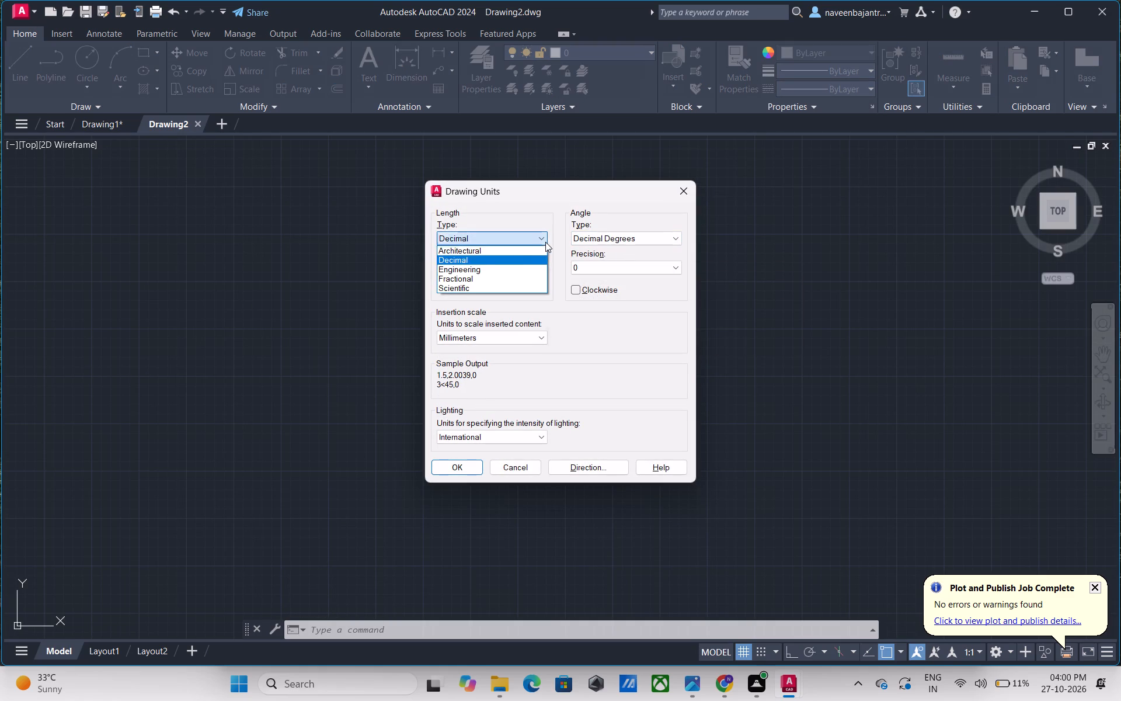
click(488, 246)
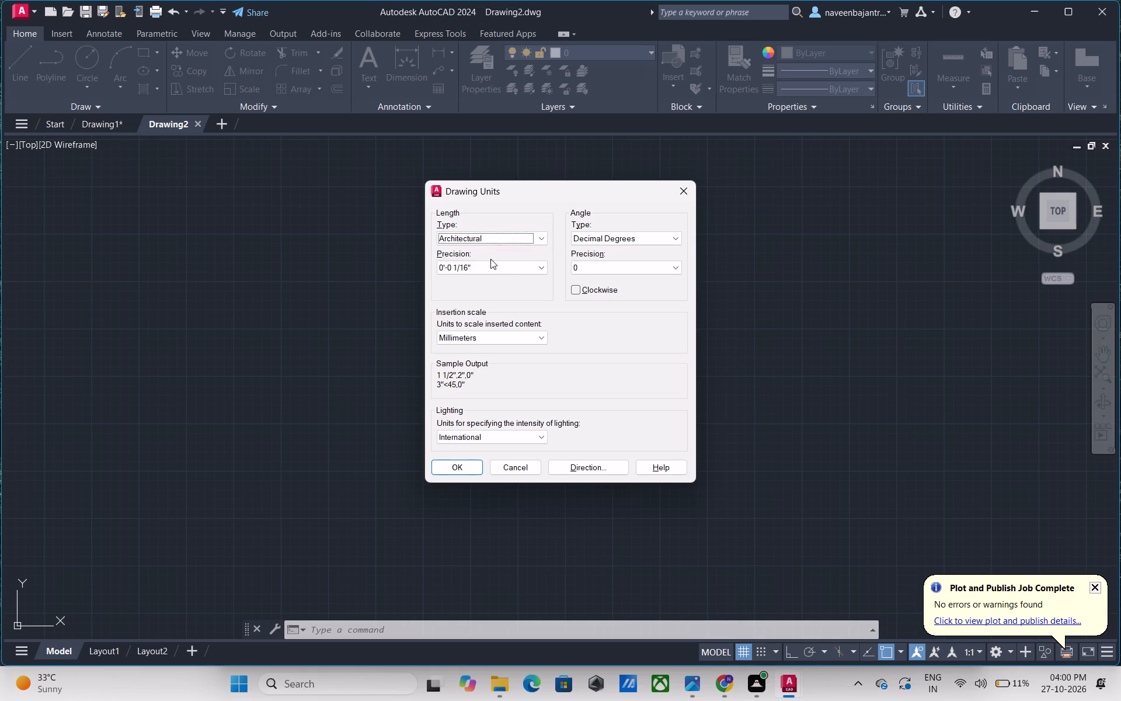
click(490, 267)
click(492, 288)
click(487, 335)
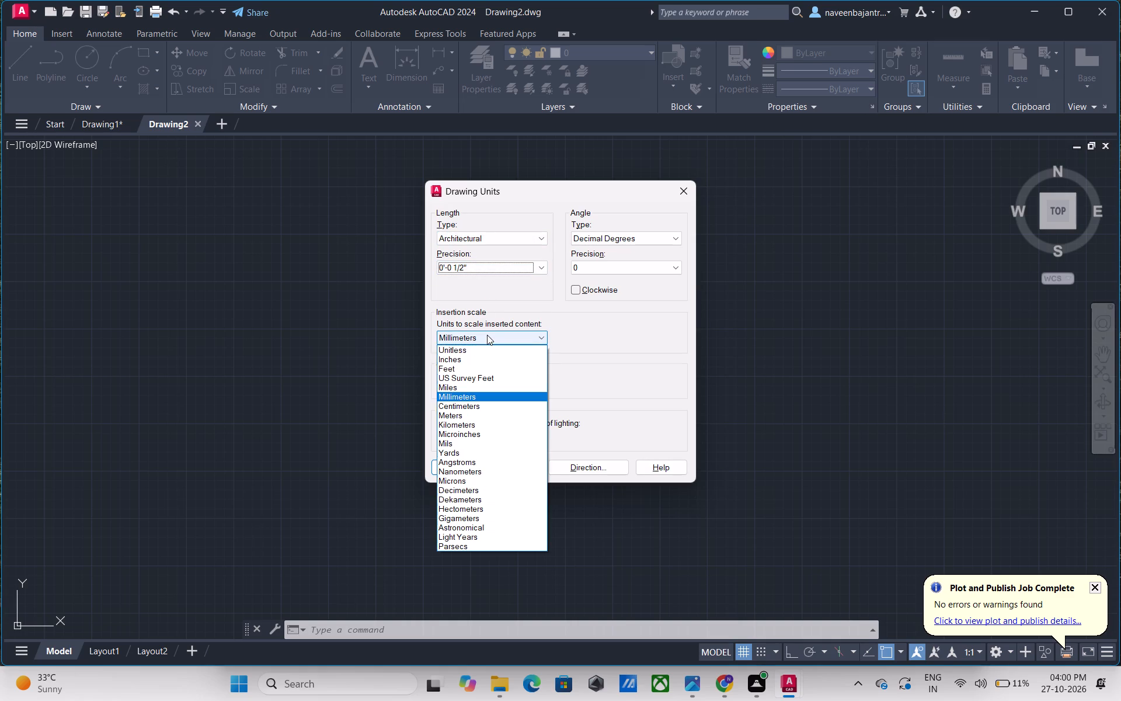
click(476, 356)
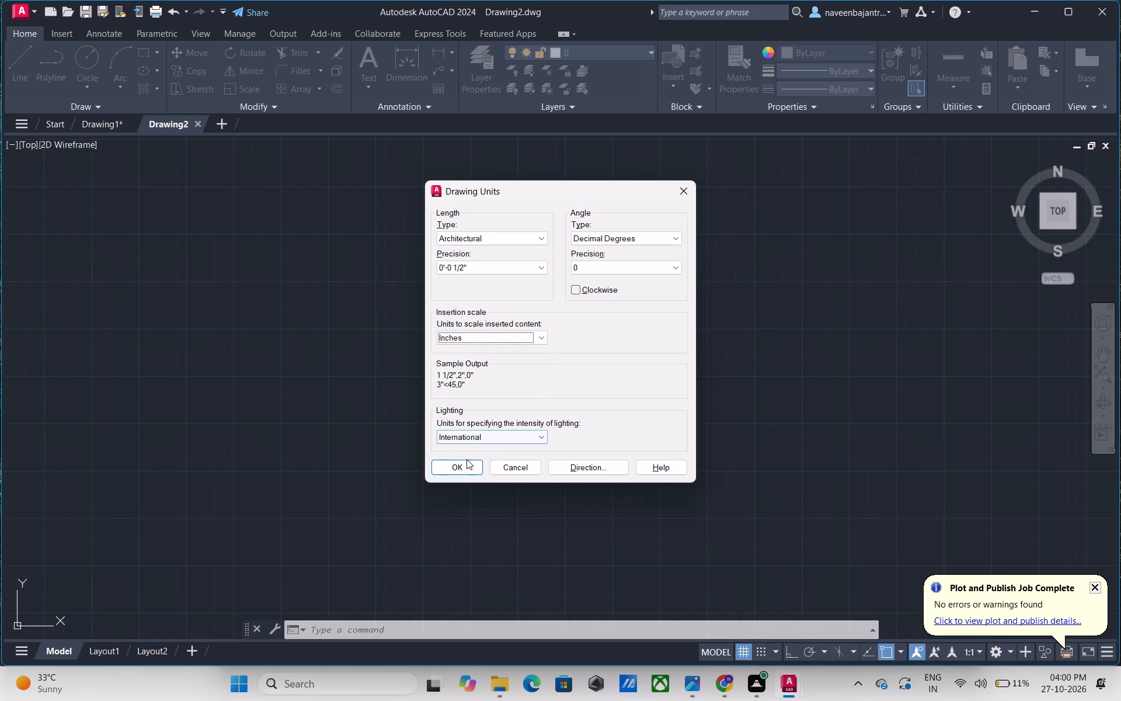
click(465, 465)
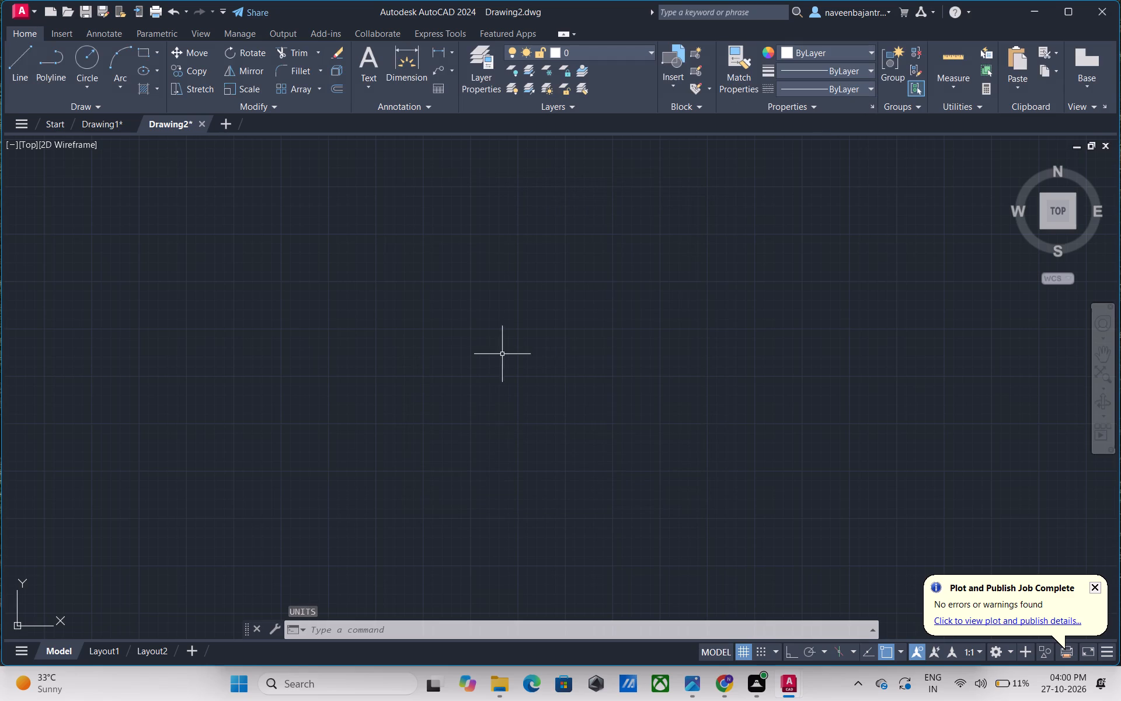
Set the ISO-25 dimension style's primary units to Architectural, precision 0'-0 1/2", suppressing zero feet and zero inches.
text(D)
key(space)
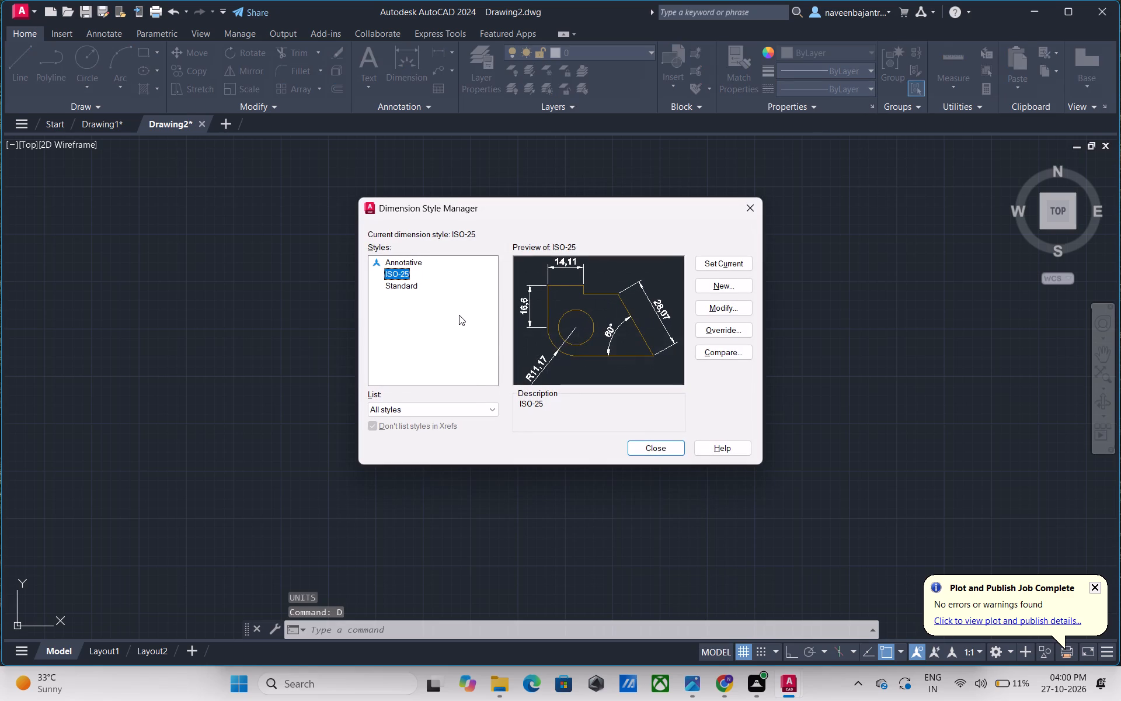
click(726, 304)
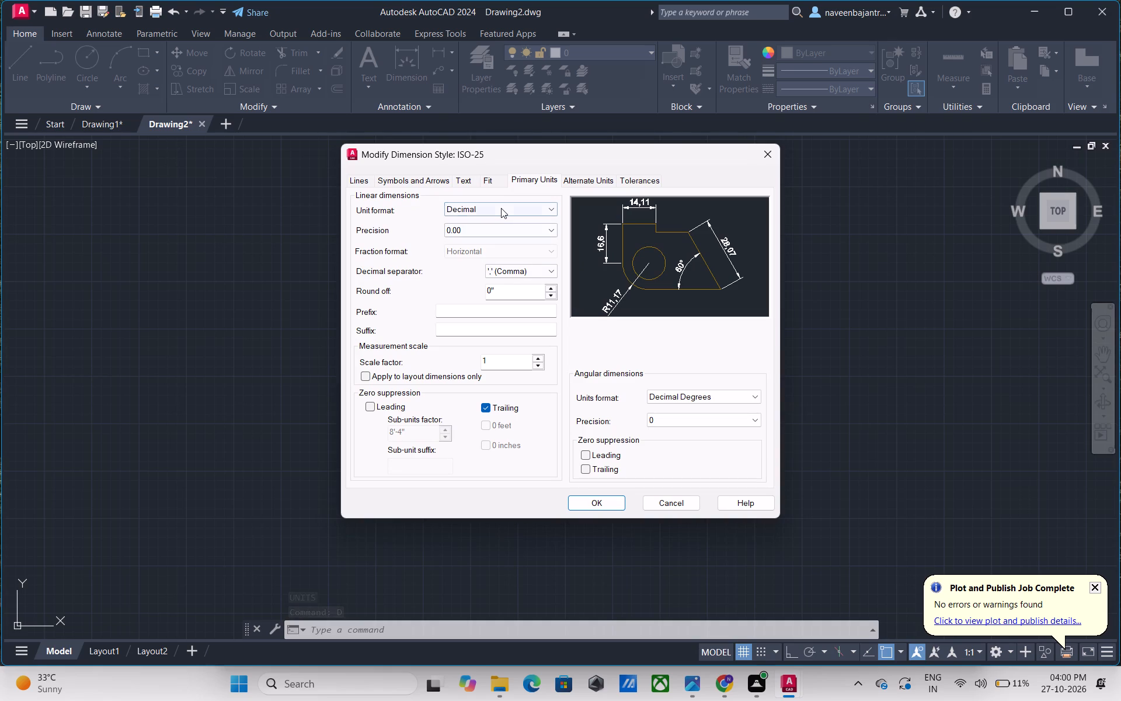
click(501, 208)
click(472, 249)
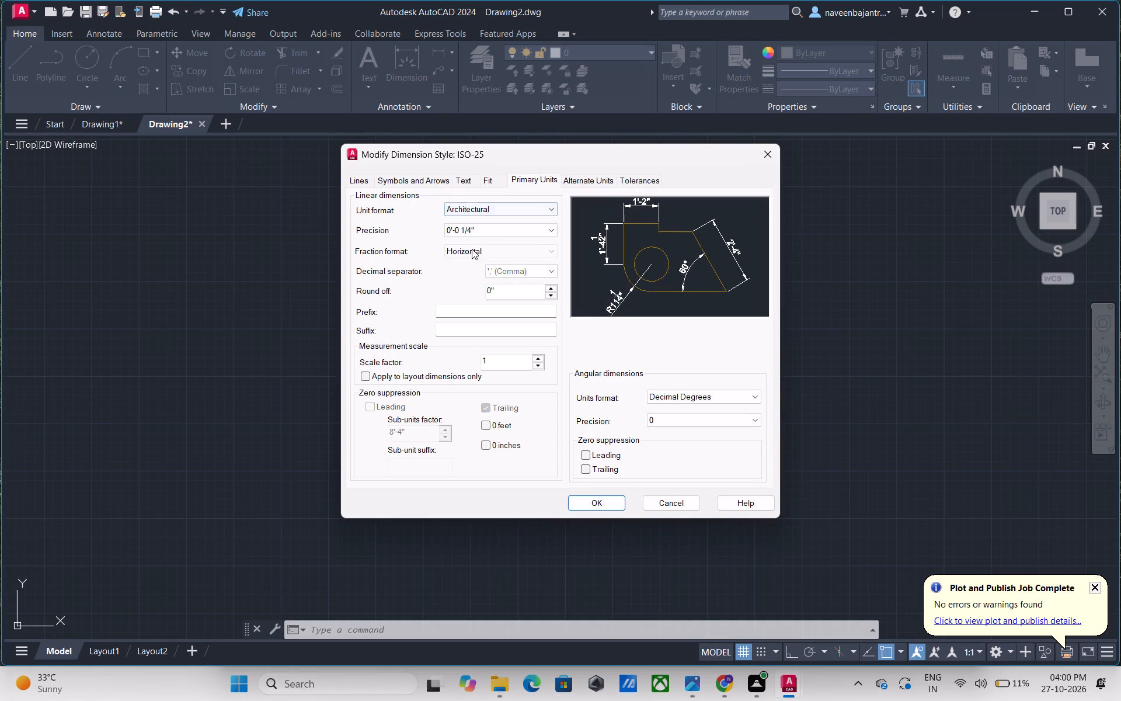
click(498, 225)
click(489, 248)
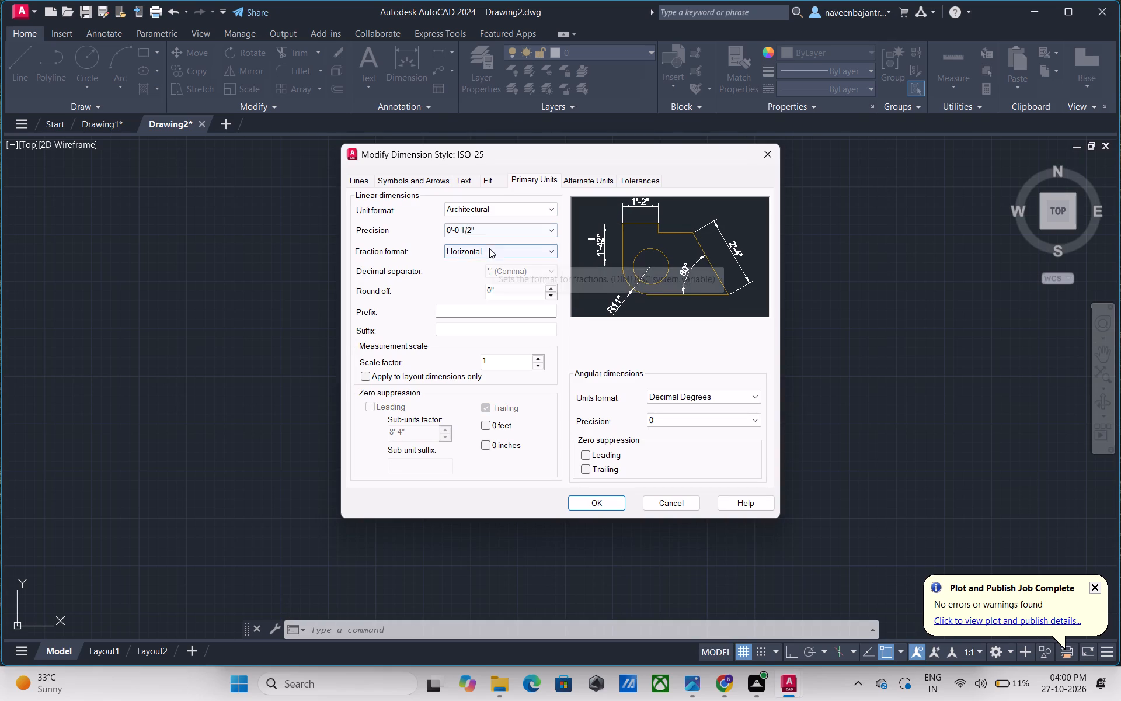
click(486, 427)
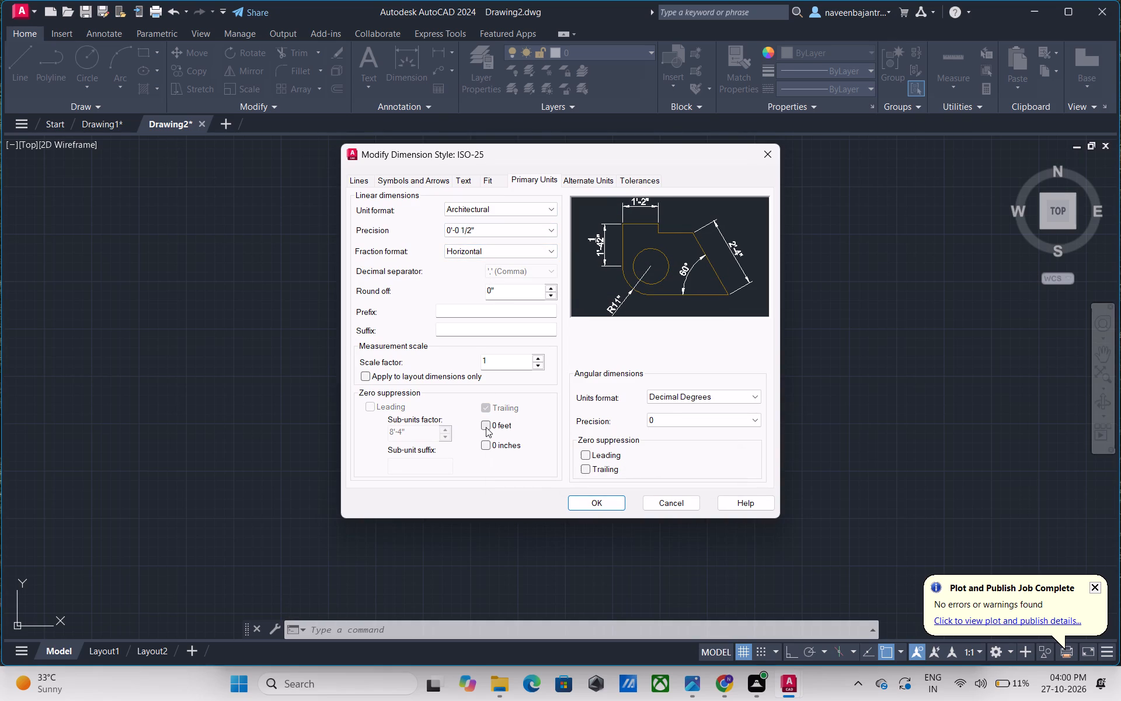
click(486, 441)
Set the ISO-25 dimension text height to 9" and the fraction height scale to 0.5.
click(470, 182)
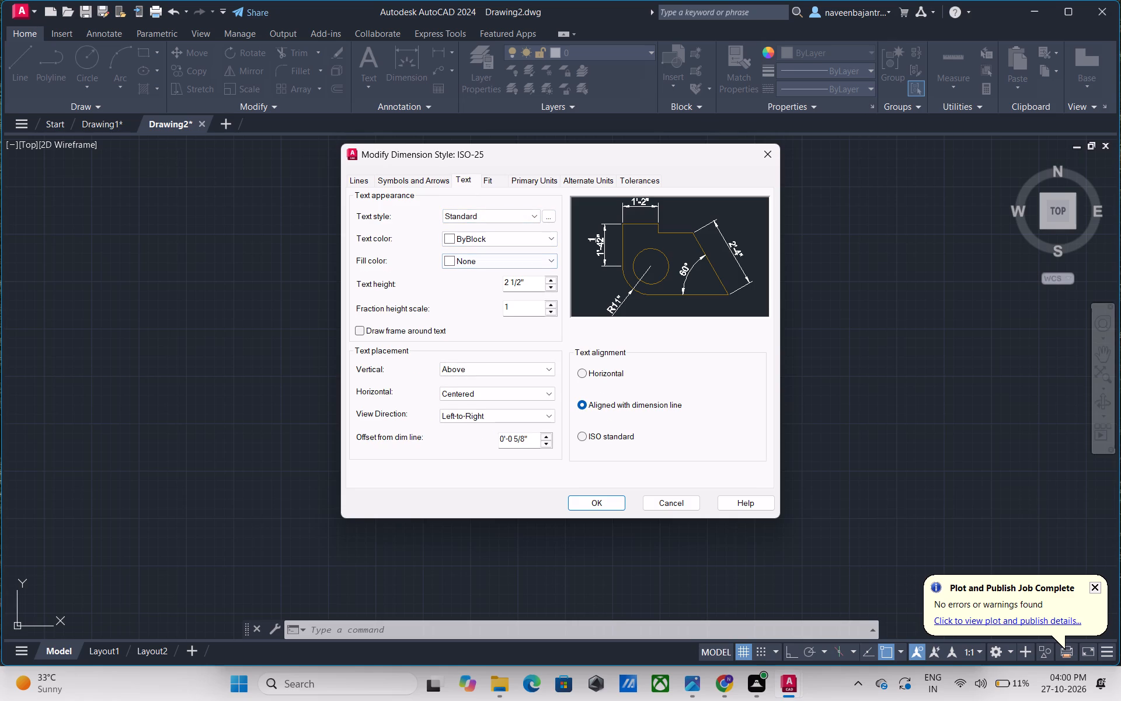
drag(525, 284, 485, 291)
key(9)
key(shift+quotedbl)
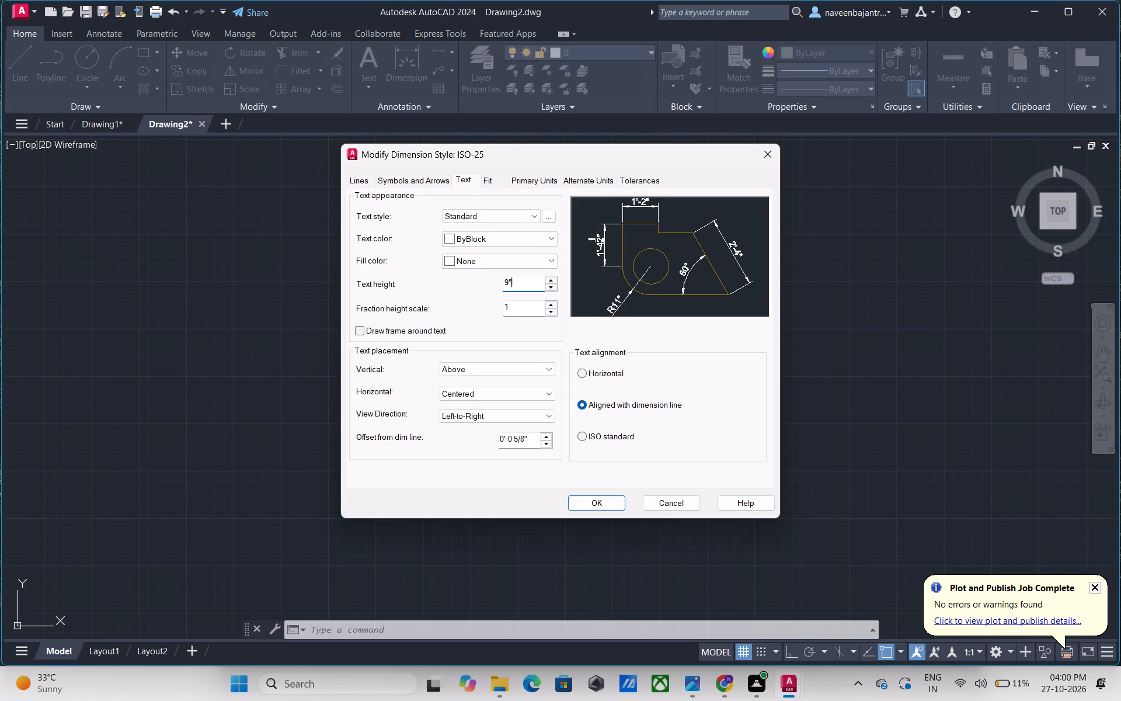
key(Return)
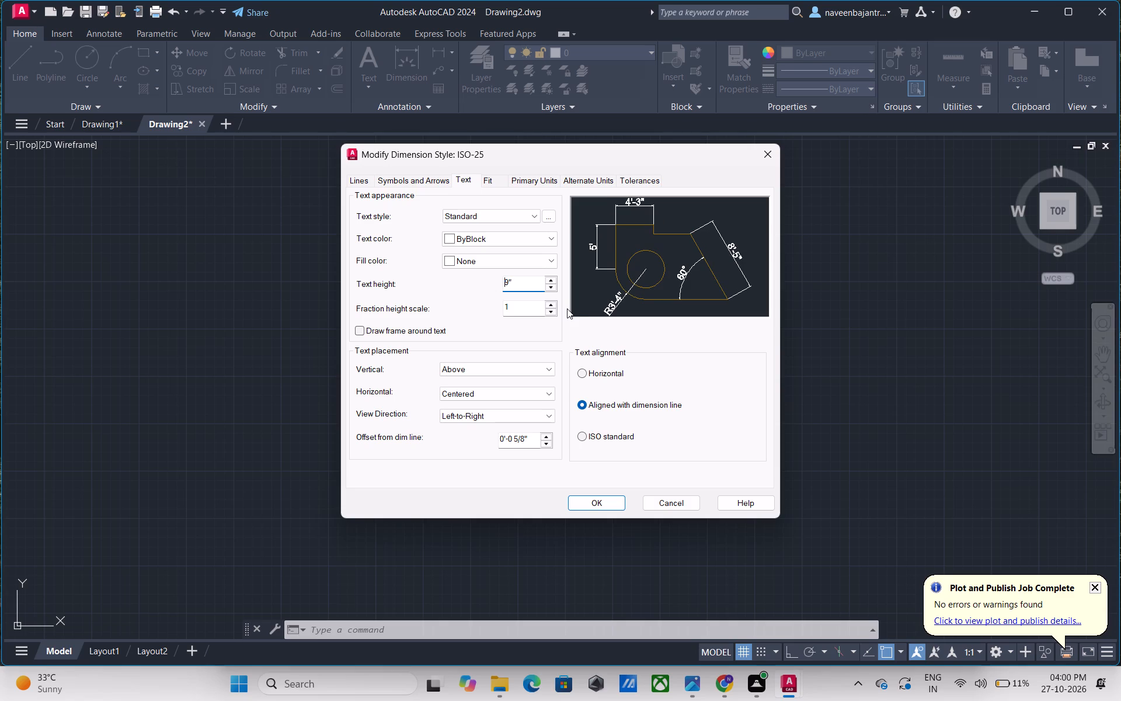
click(550, 315)
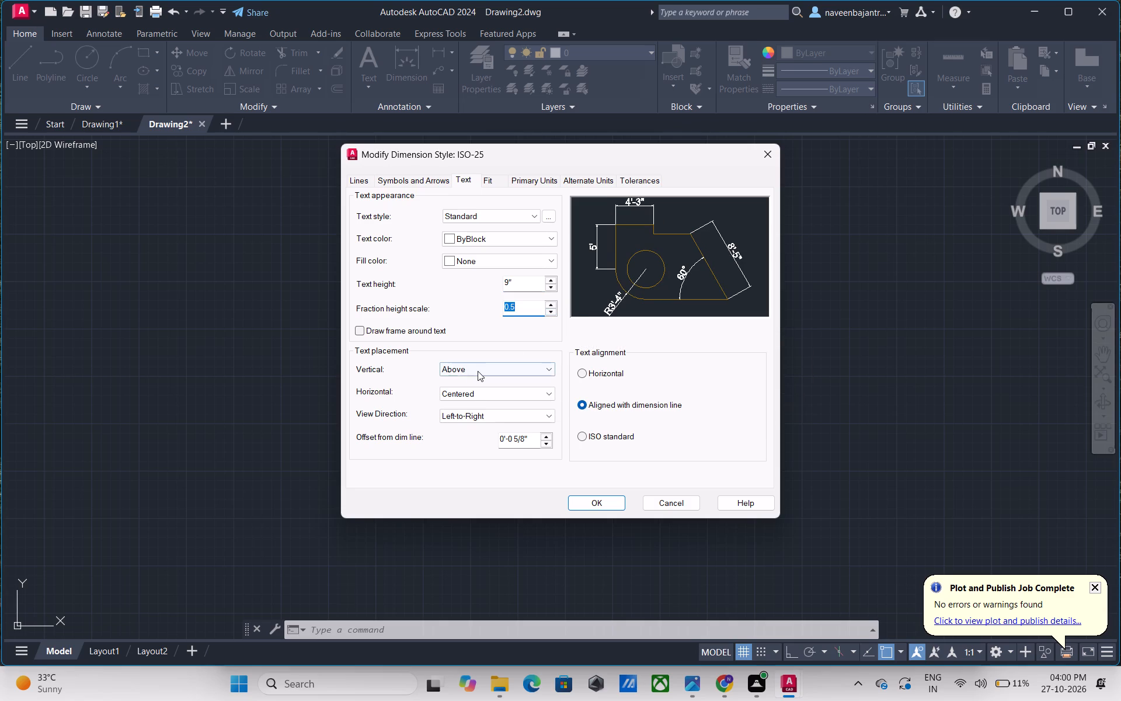
Set the dimension text's vertical placement to Centered, offset from the dimension line to 2", and alignment to Horizontal, and accept the style changes.
click(478, 371)
click(472, 384)
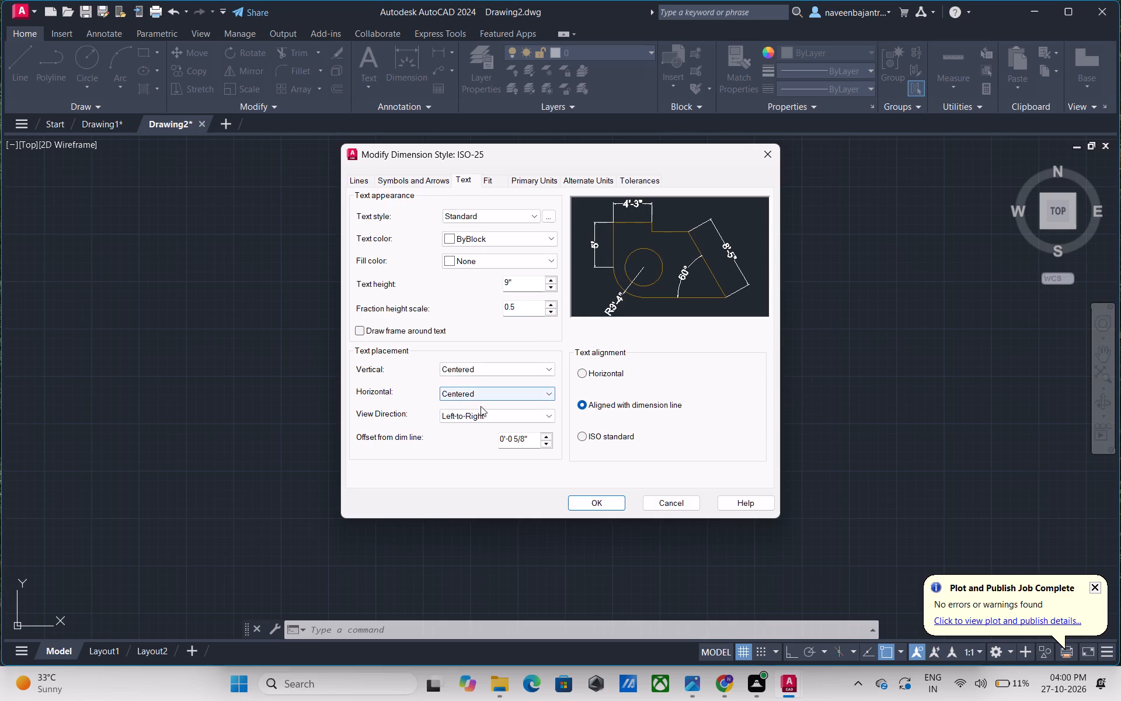
drag(530, 442, 482, 442)
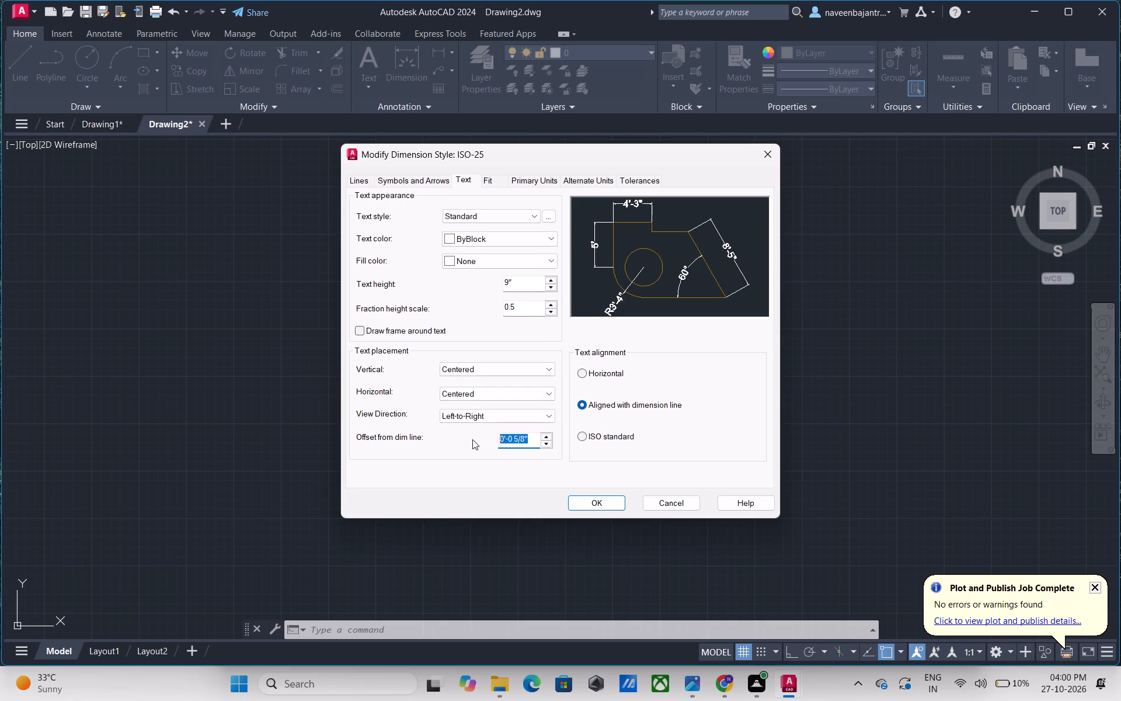
key(2)
key(shift+quotedbl)
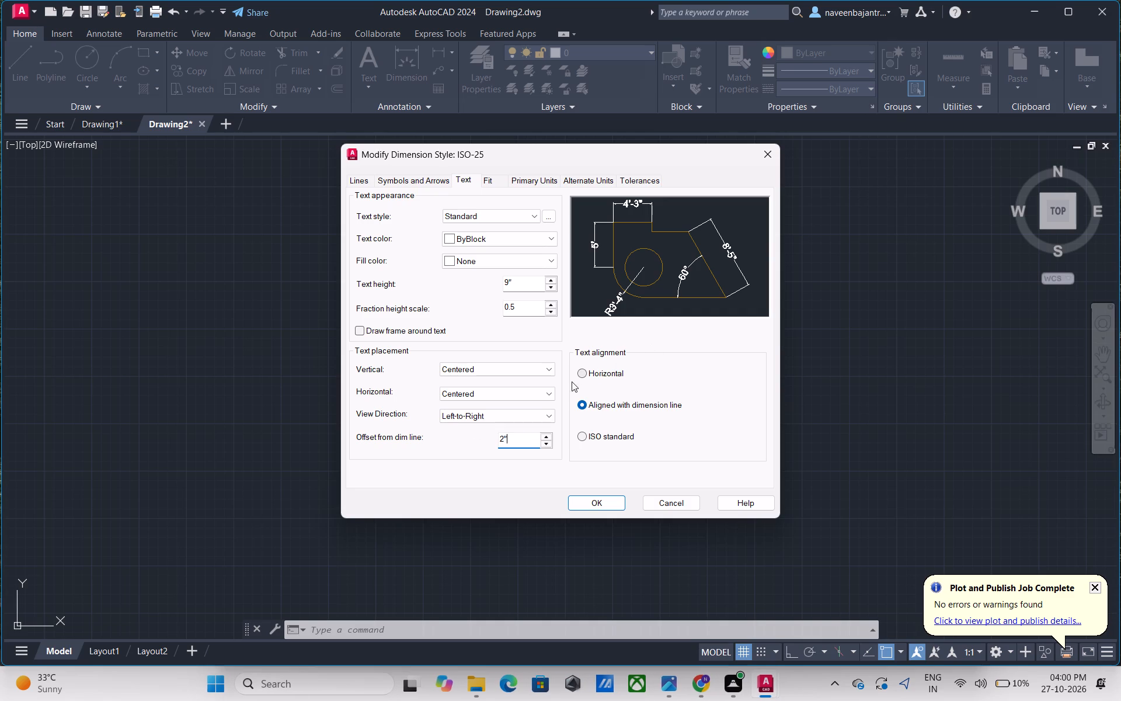
click(586, 373)
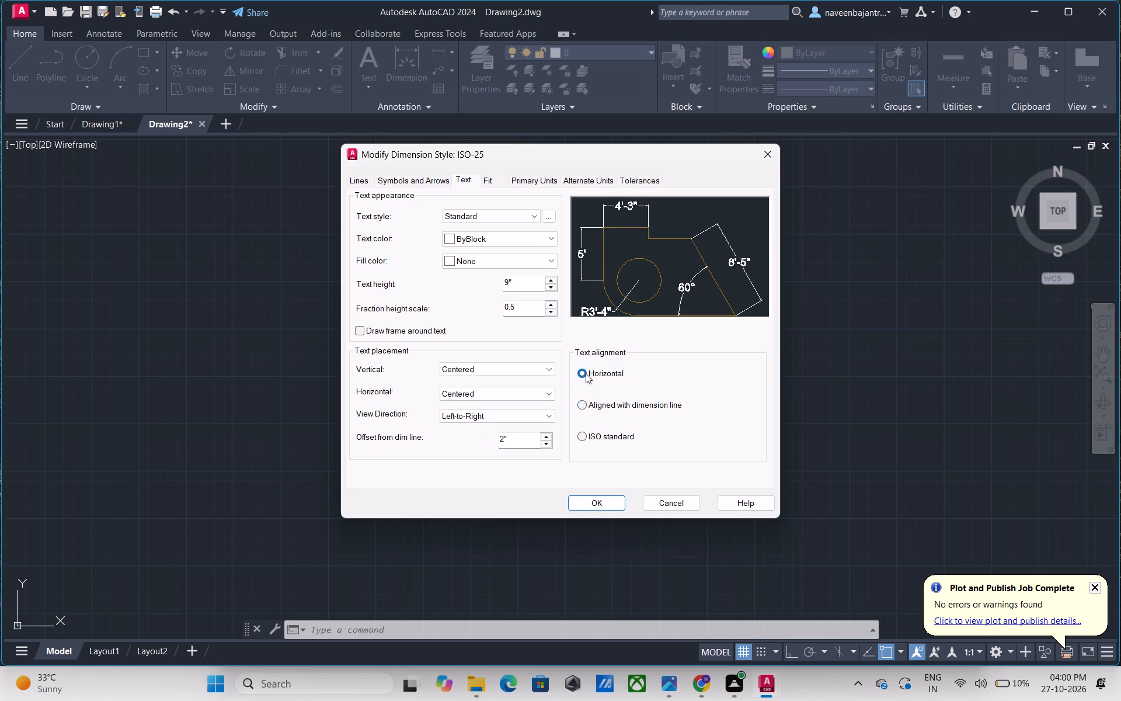
click(587, 499)
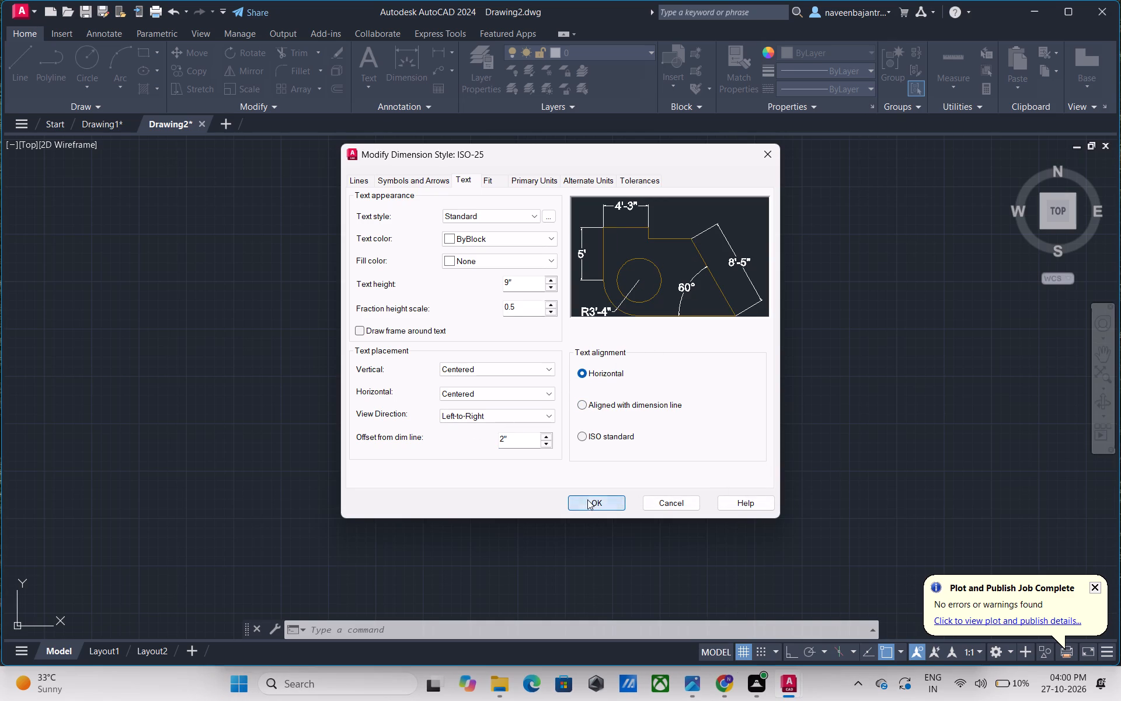
Make ISO-25 the current dimension style and close the Dimension Style Manager.
click(712, 261)
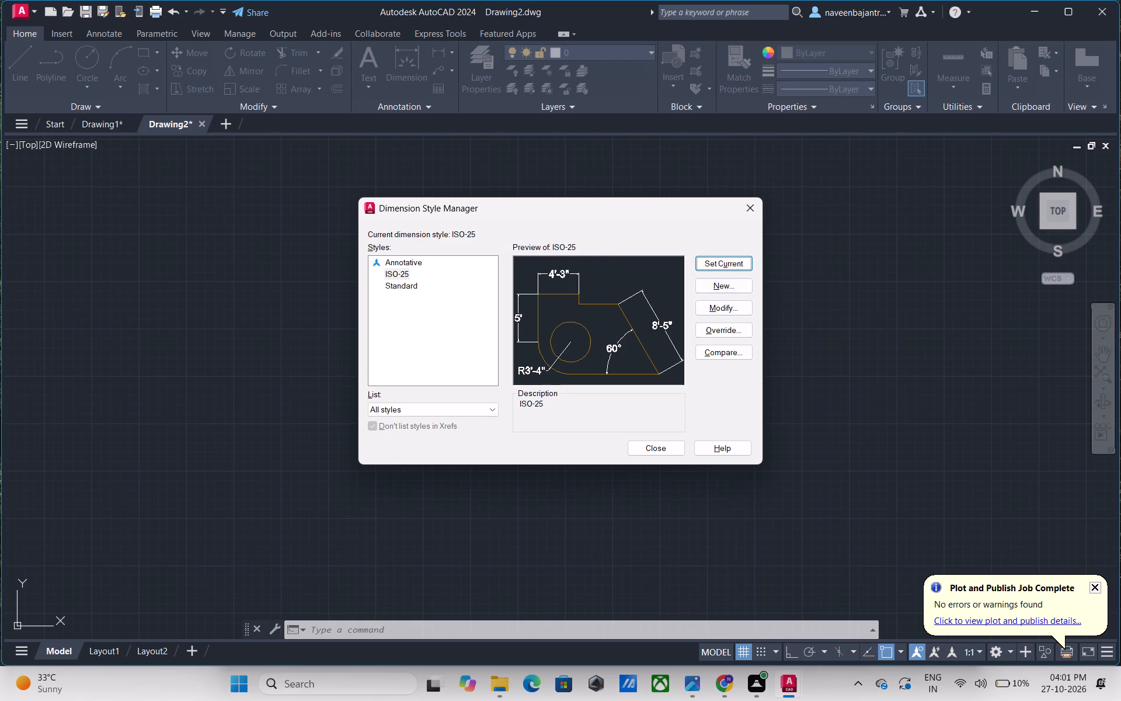
click(658, 443)
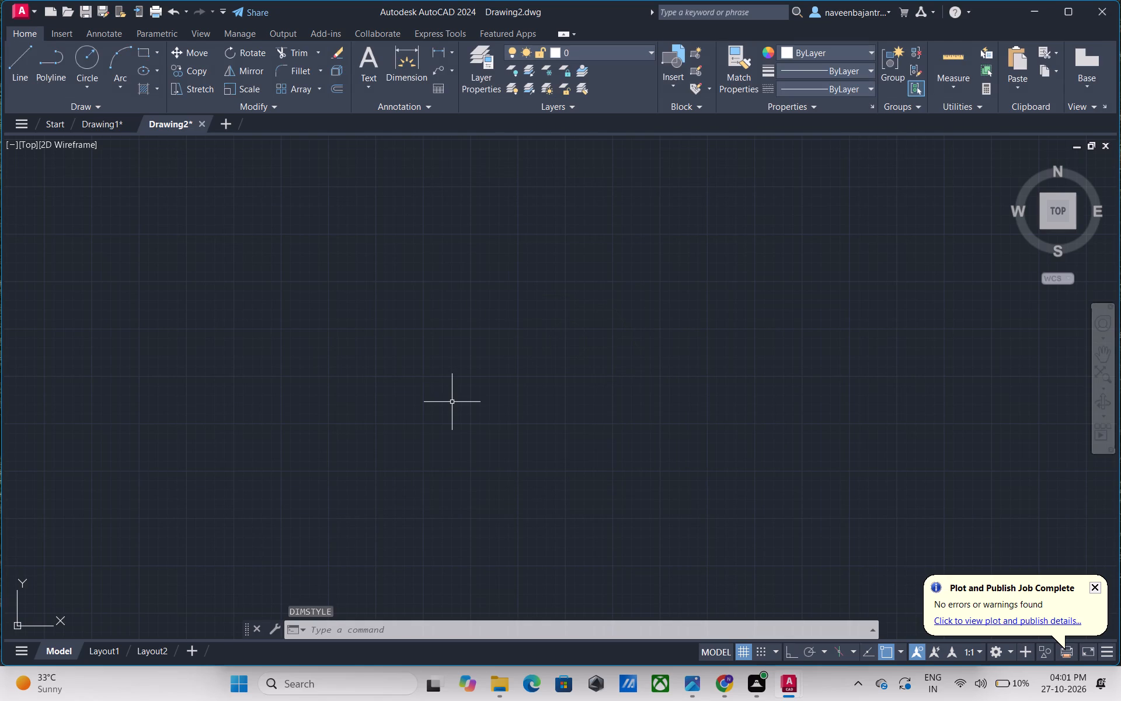
Reopen ISO-25 for modification and browse the available fonts for its Standard text style.
text(D)
key(space)
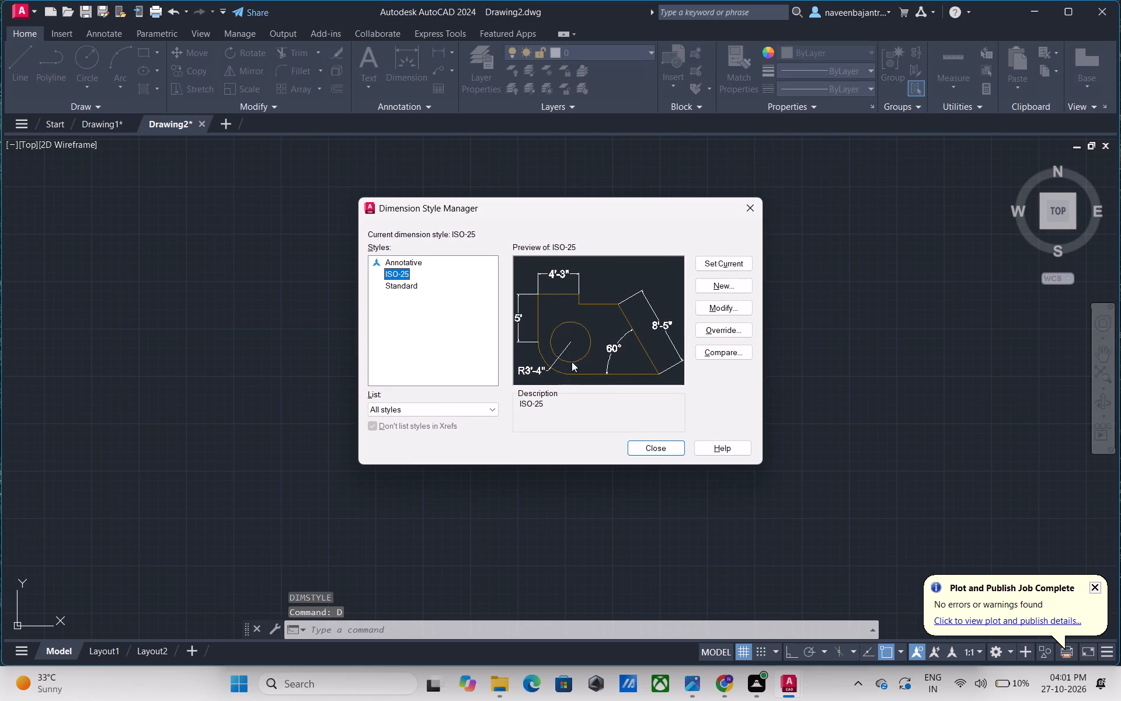
click(734, 304)
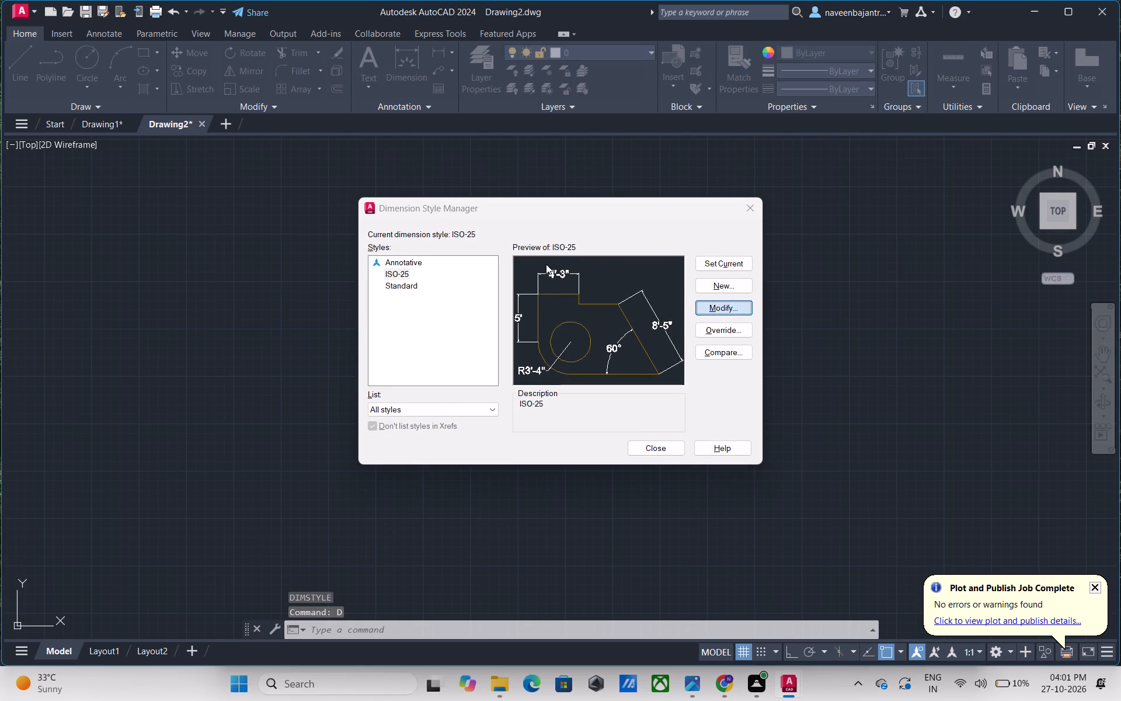
click(548, 211)
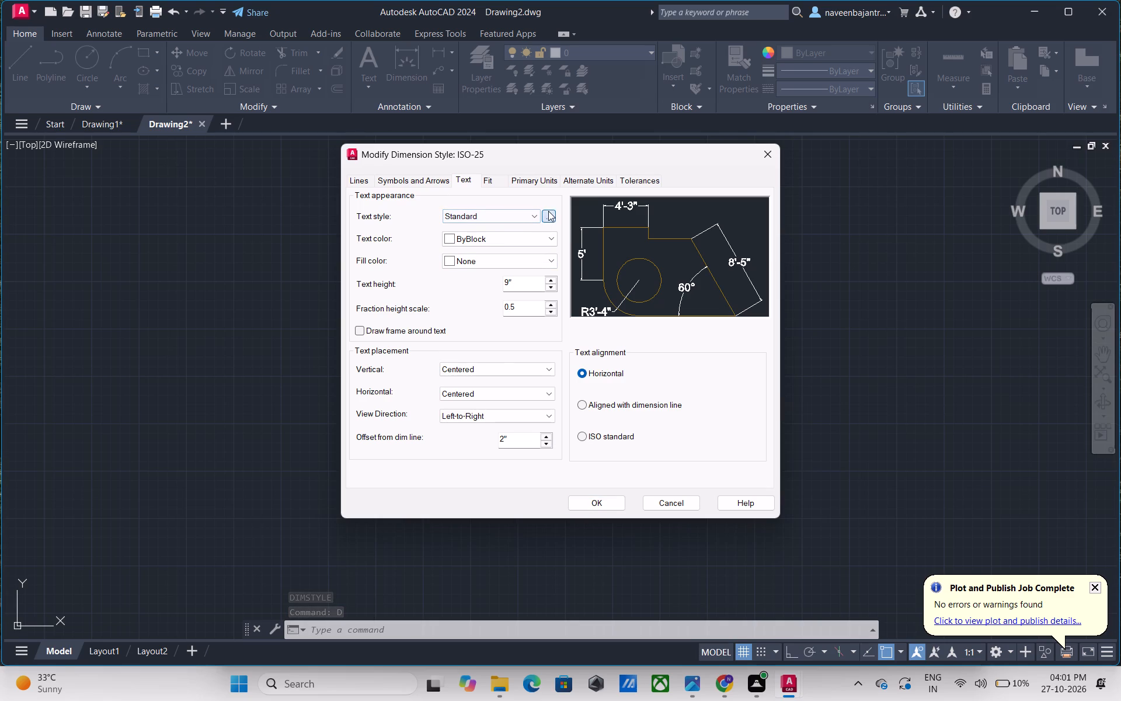
click(540, 268)
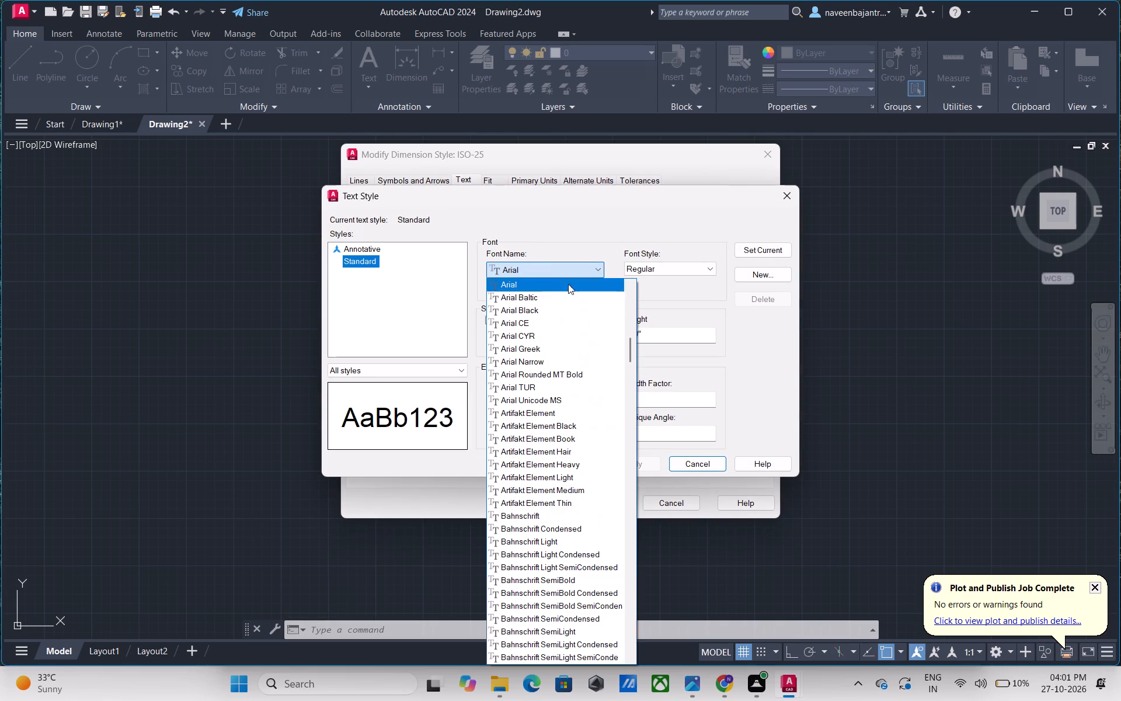
scroll(631, 311, down, 1)
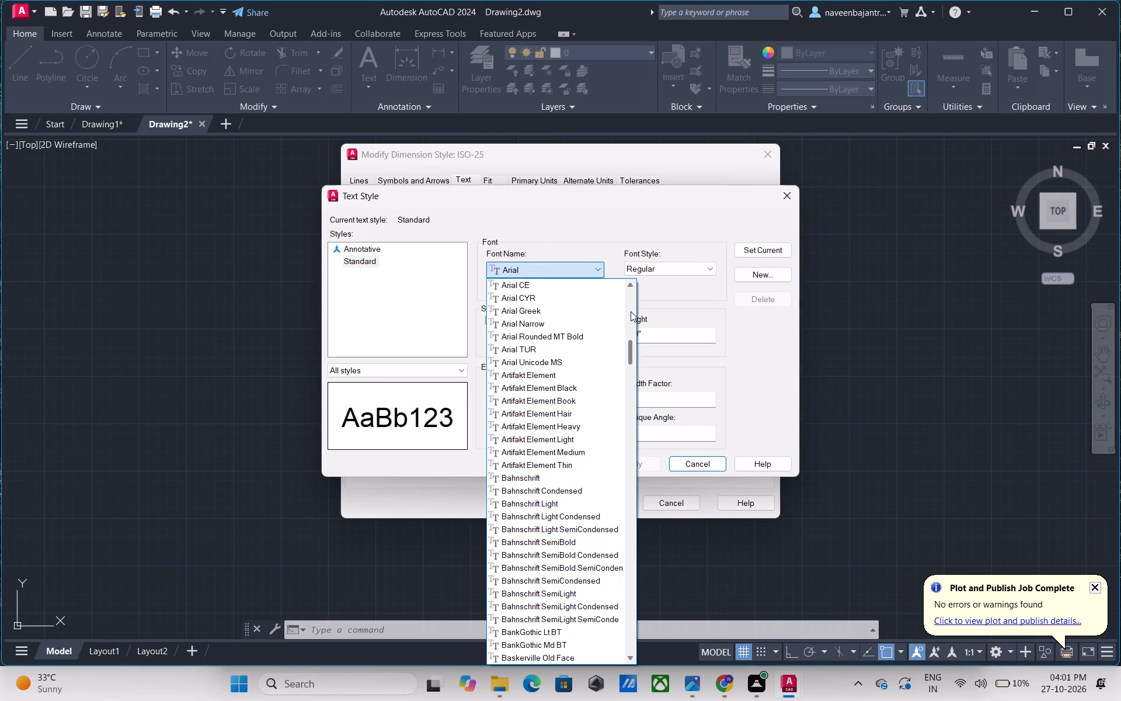
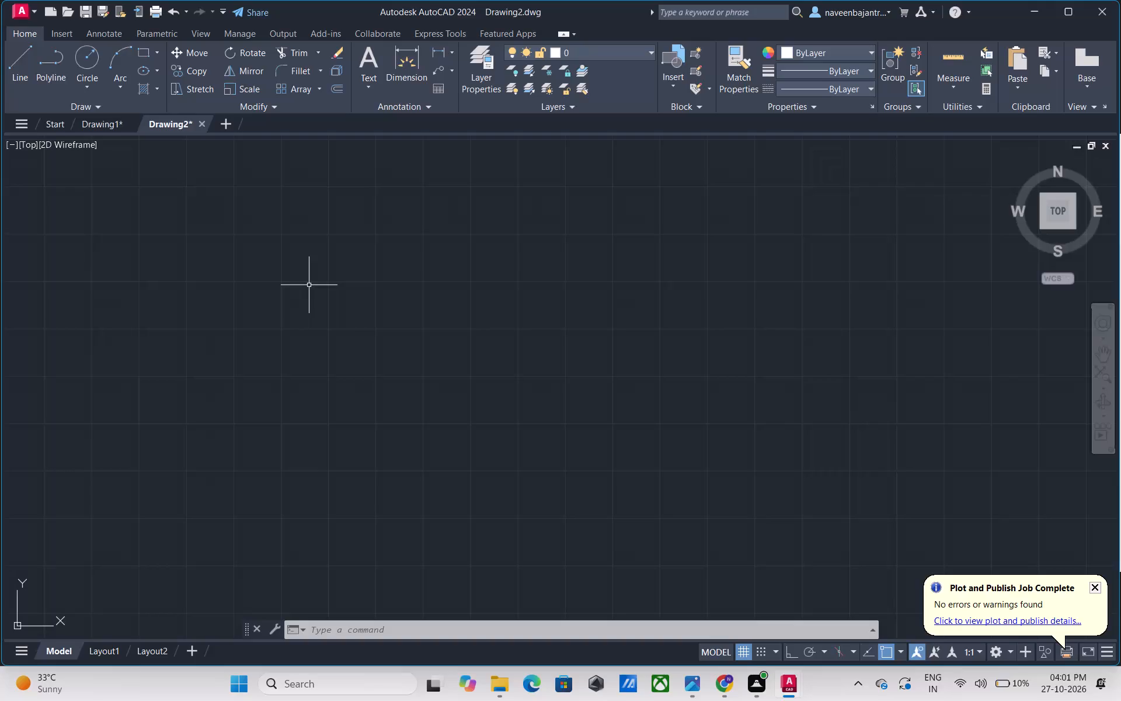
Reopen the Standard text style from the ISO-25 dimension style's text settings and preview the fonts one by one from Arial to Bell MT.
text(D)
key(space)
click(730, 304)
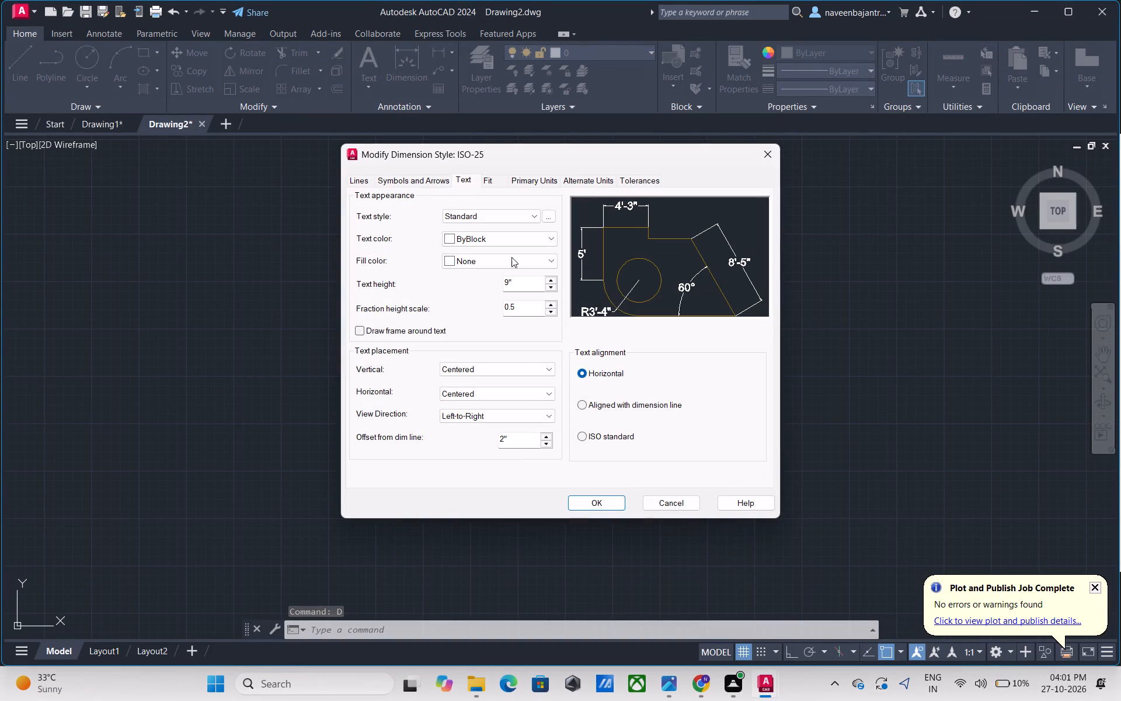
click(549, 211)
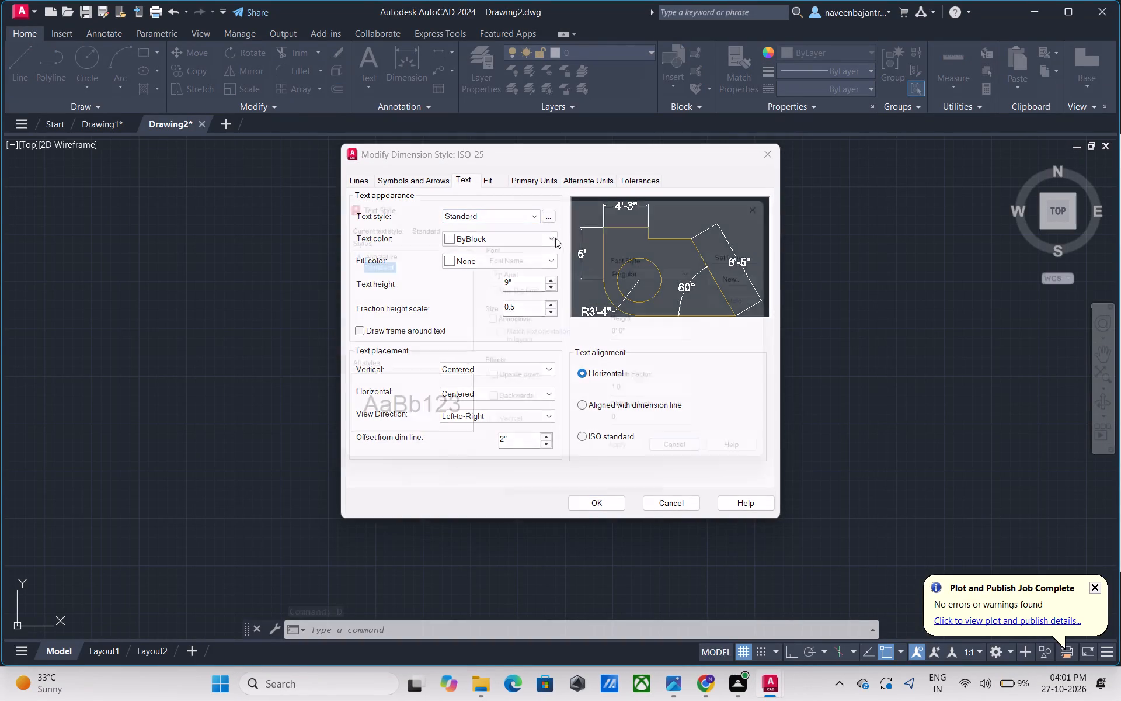
click(570, 270)
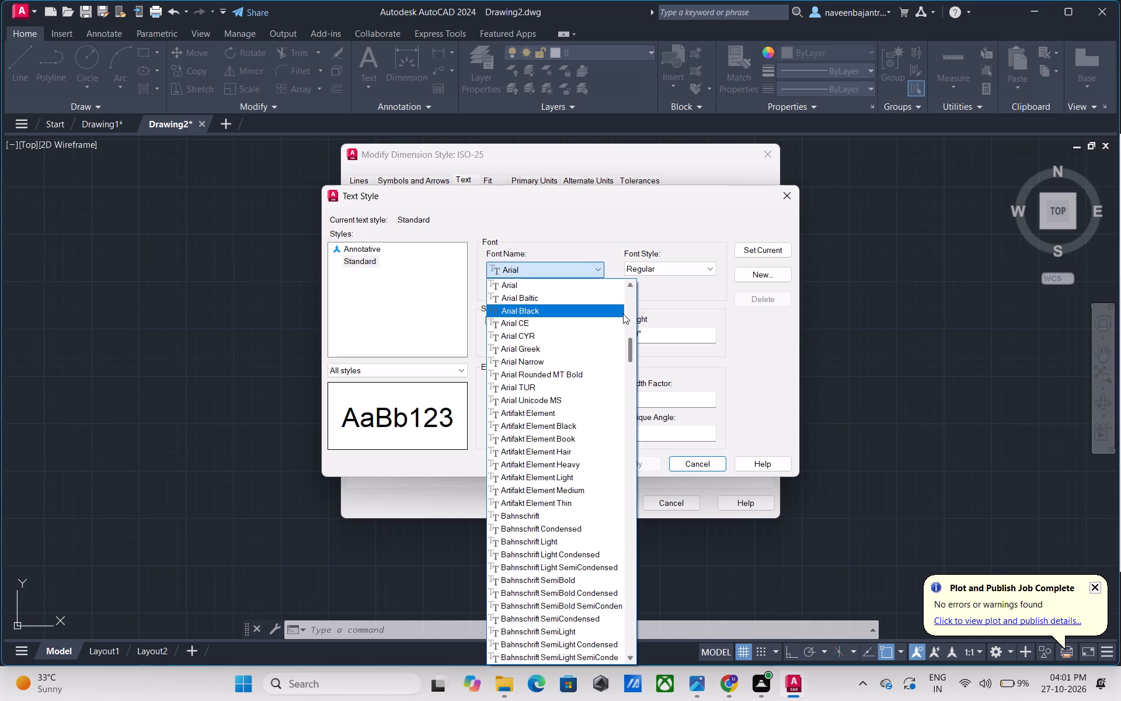
key(Down)
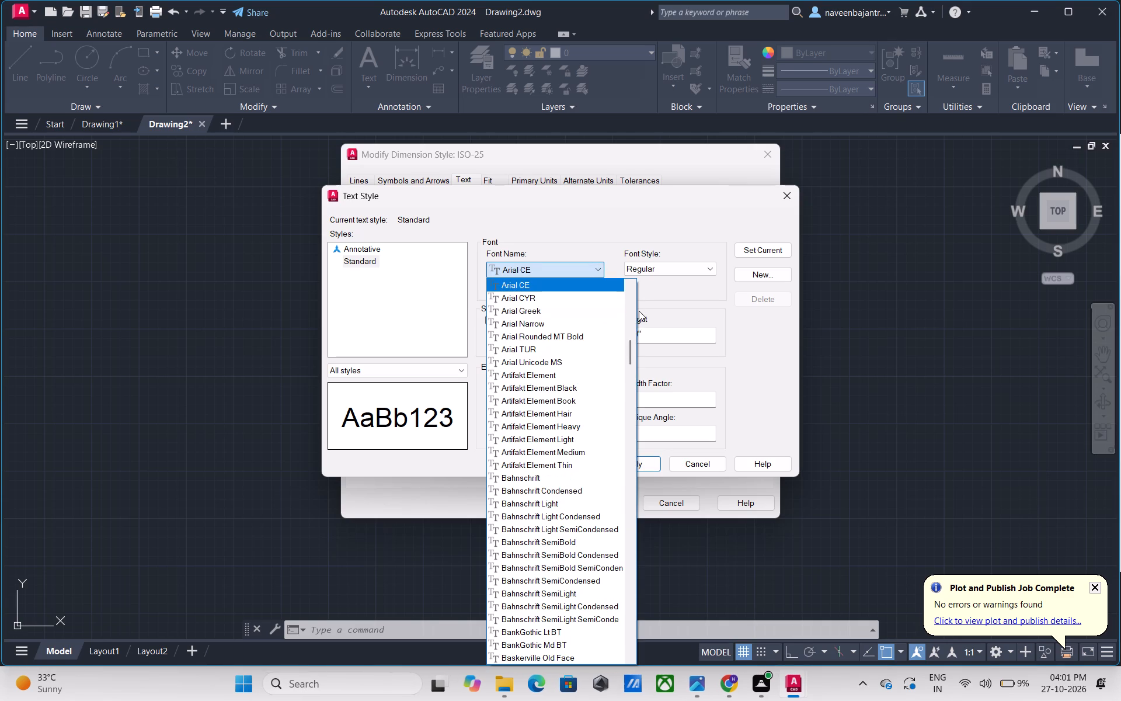
key(Down)
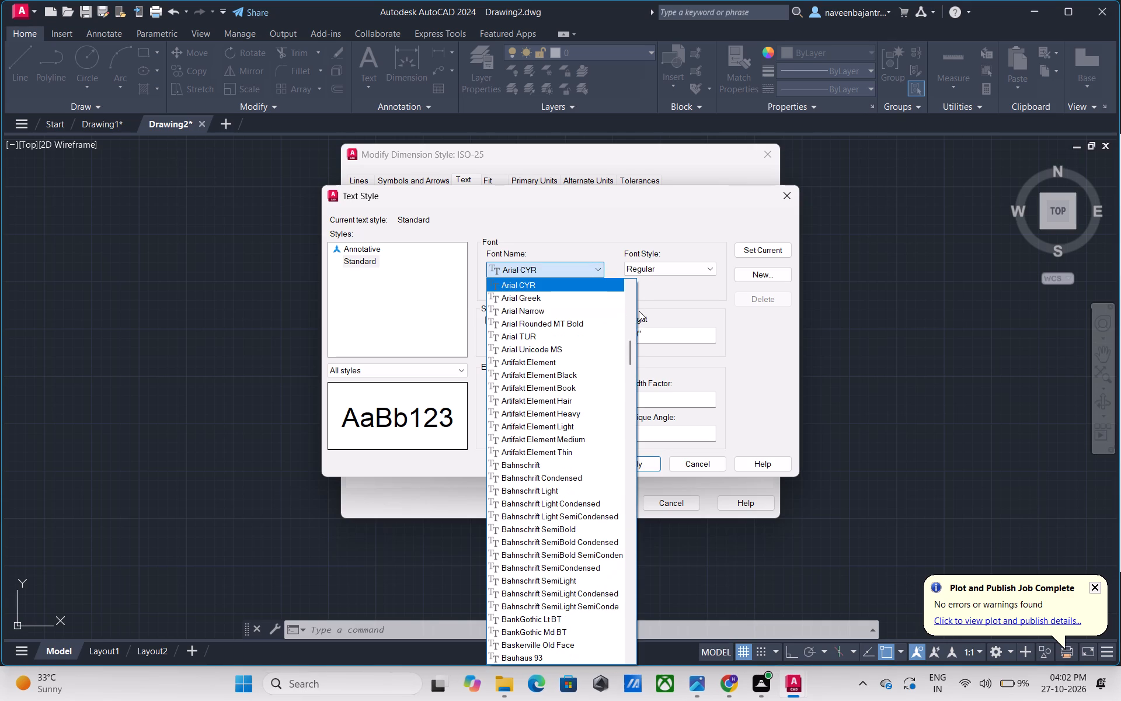
key(Down)
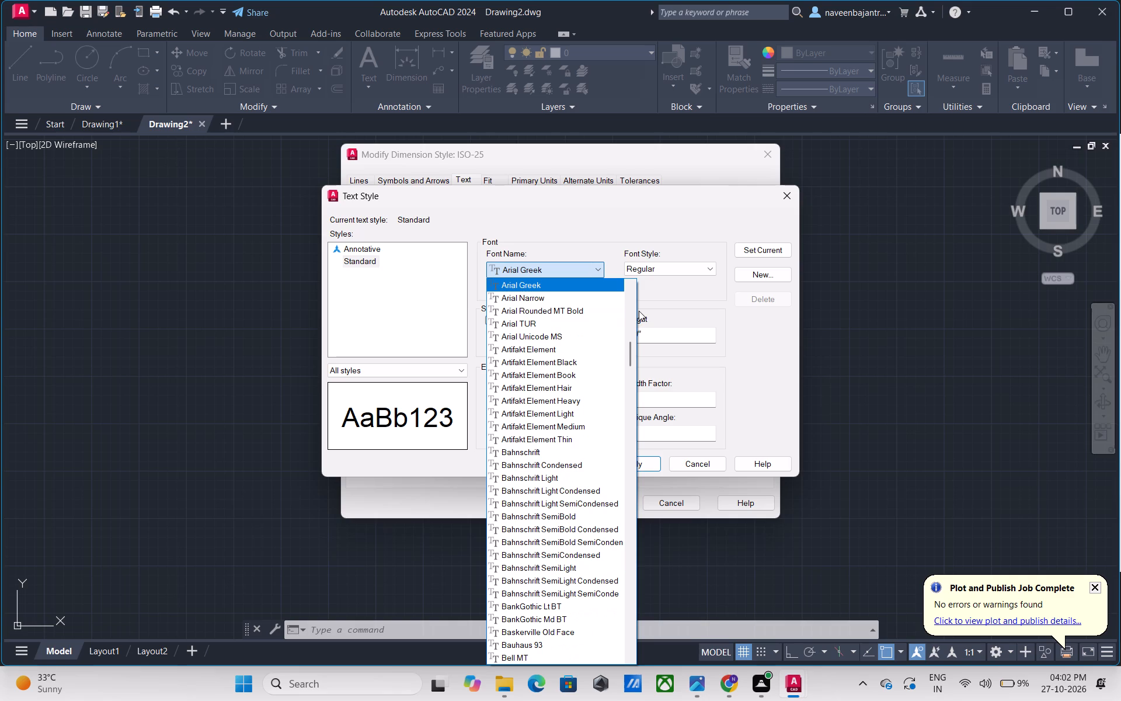
key(Down)
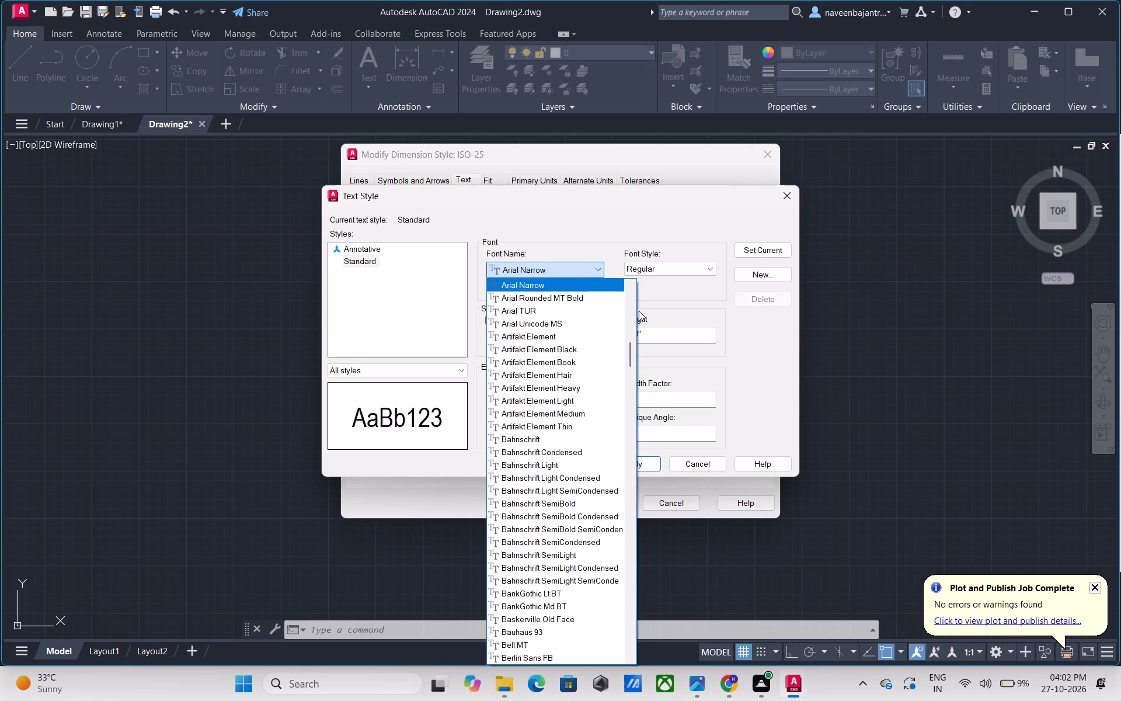
key(Down)
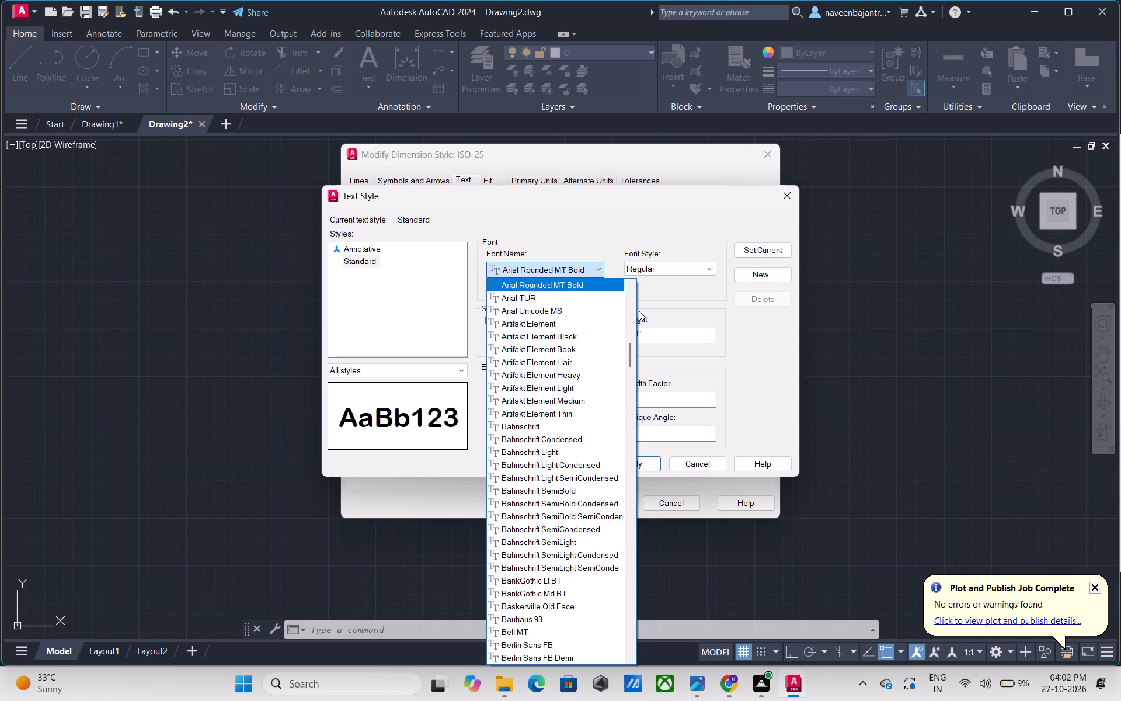
key(Down)
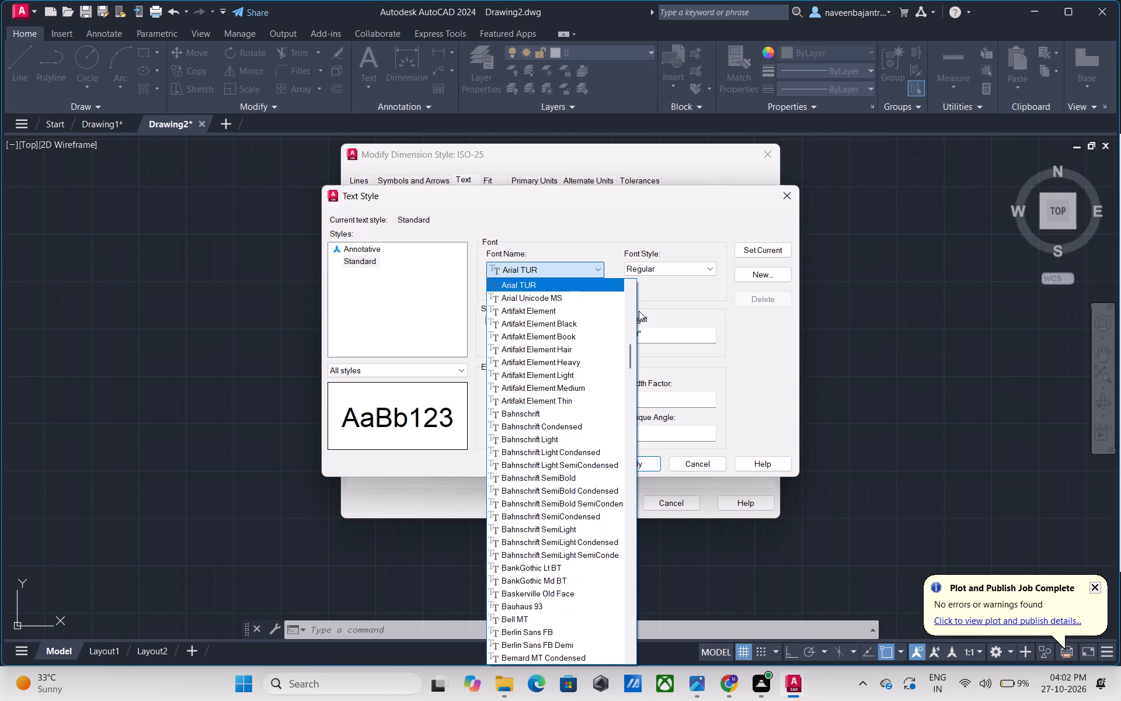
key(Down)
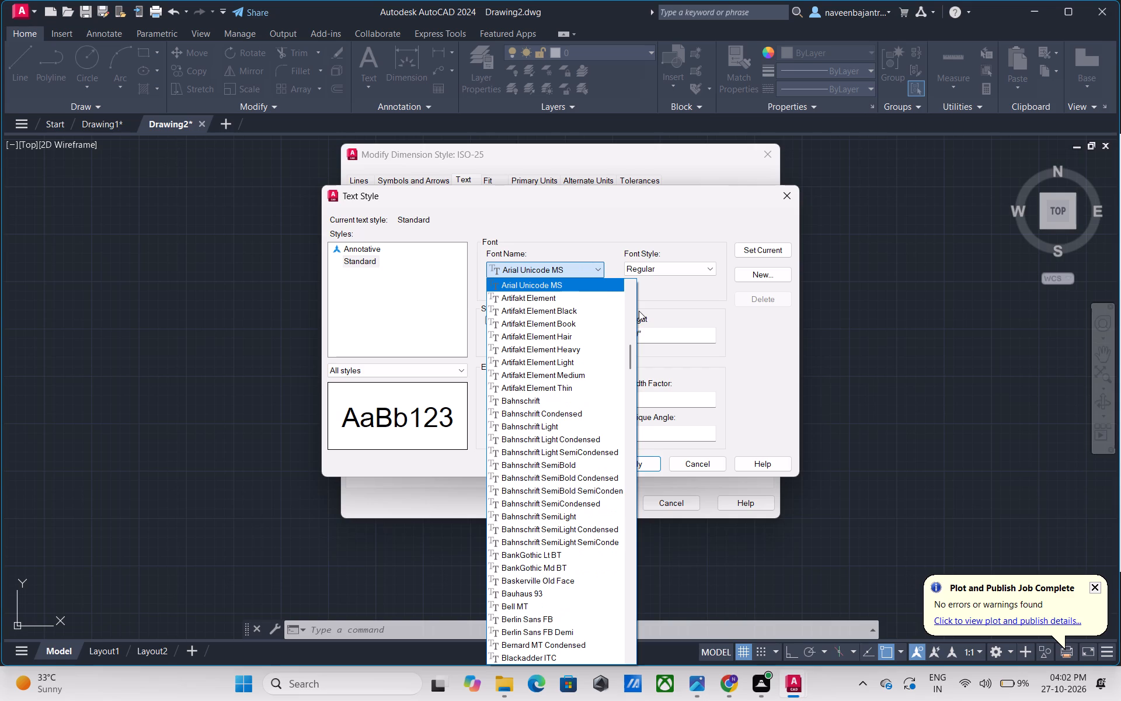
key(Down)
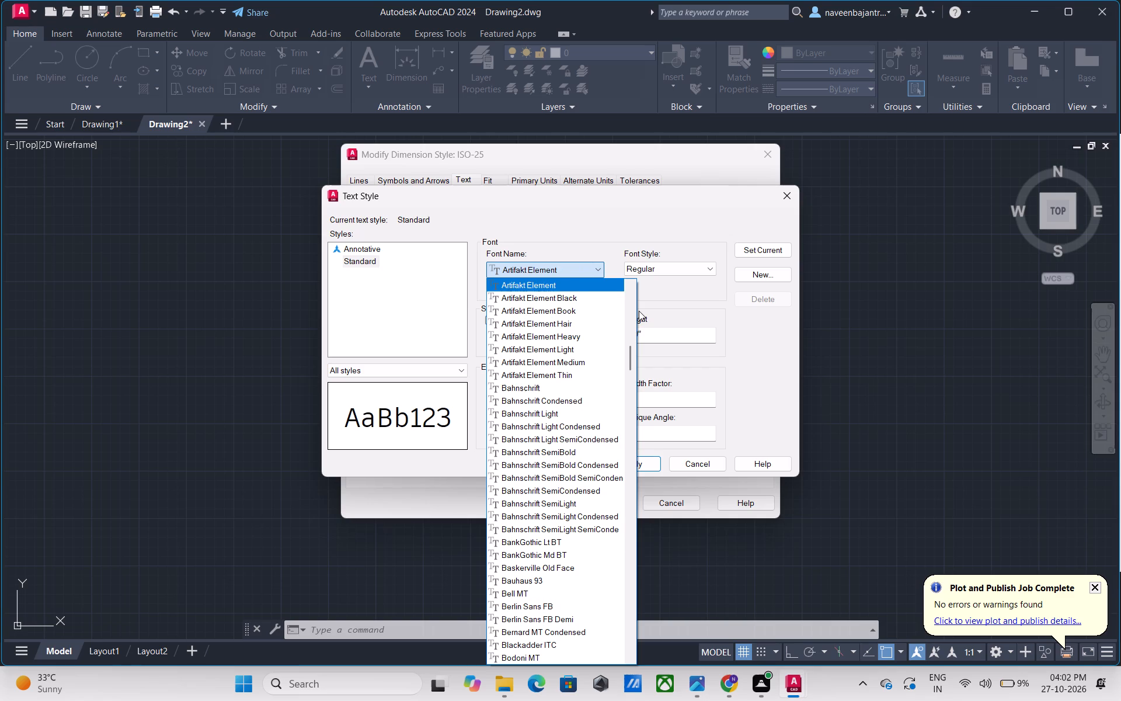
key(Down)
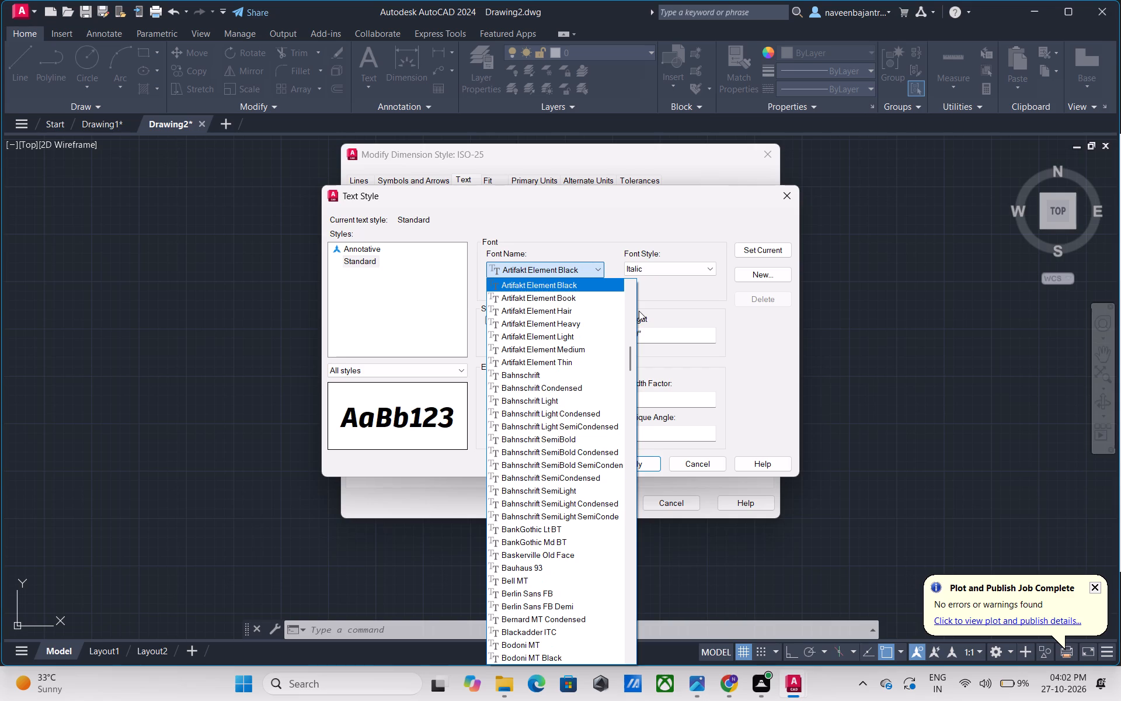
key(Down)
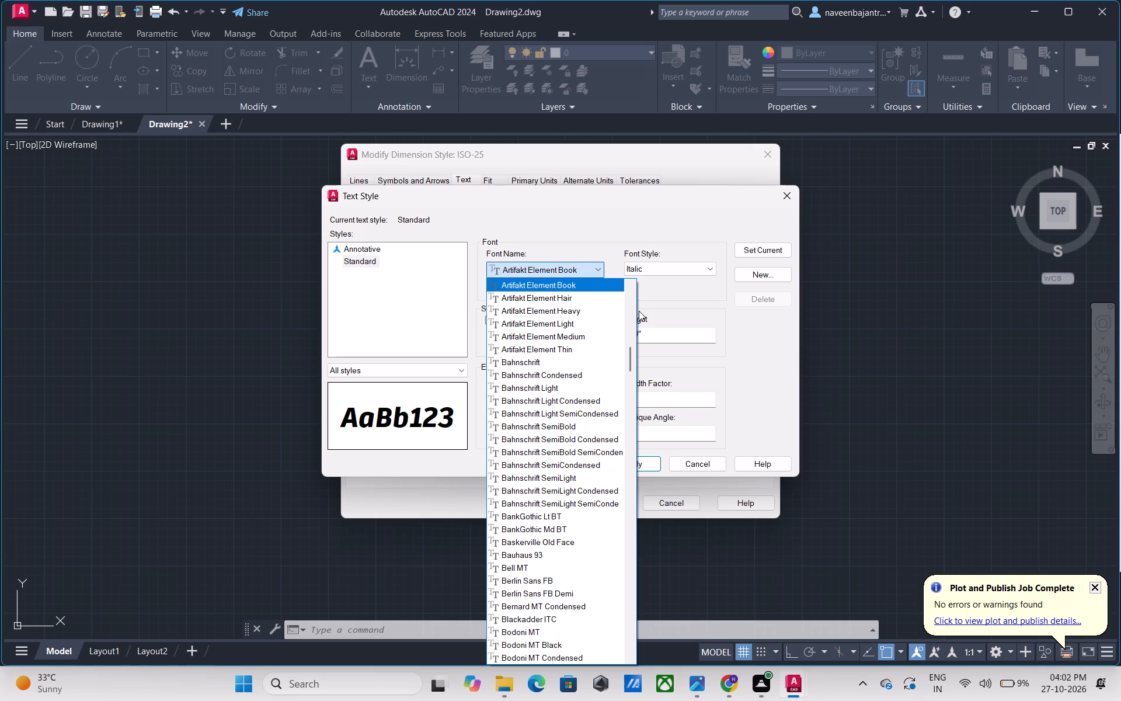
key(Down)
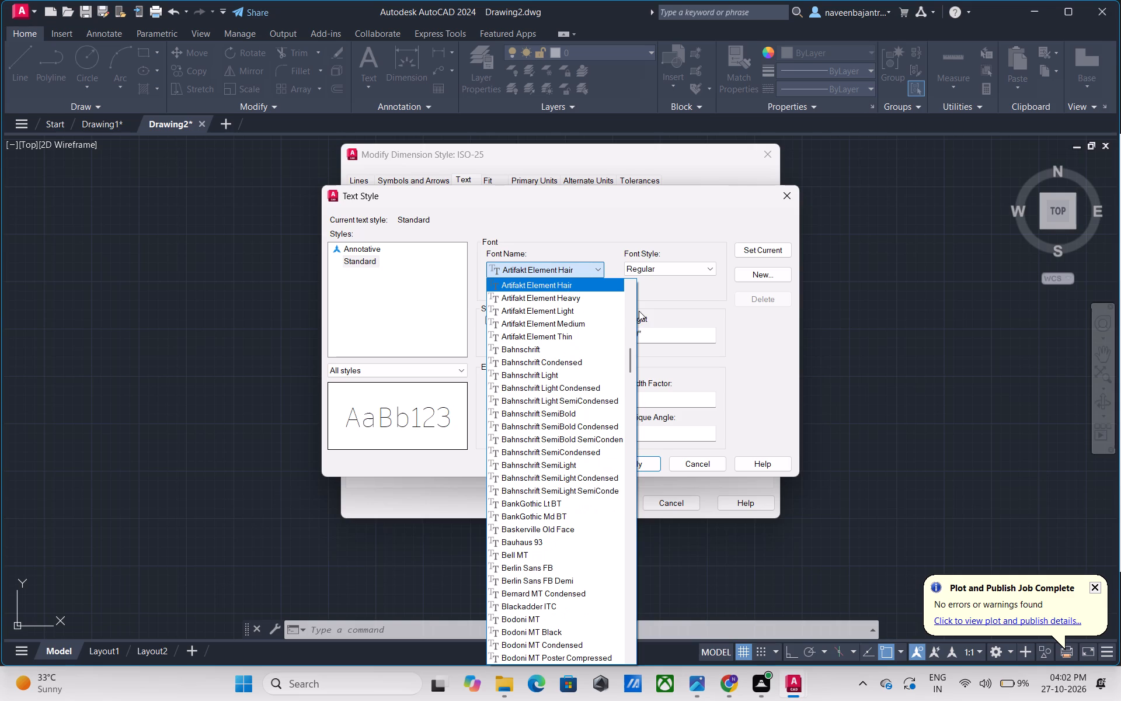
key(Down)
key(Down)
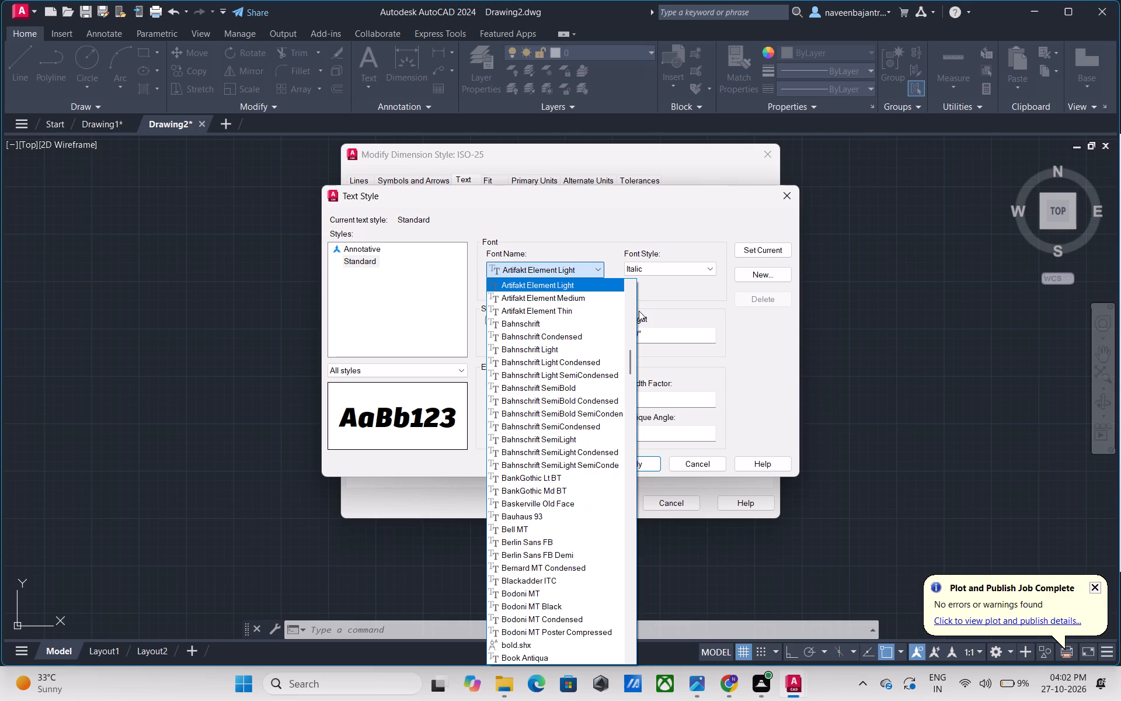
key(Down)
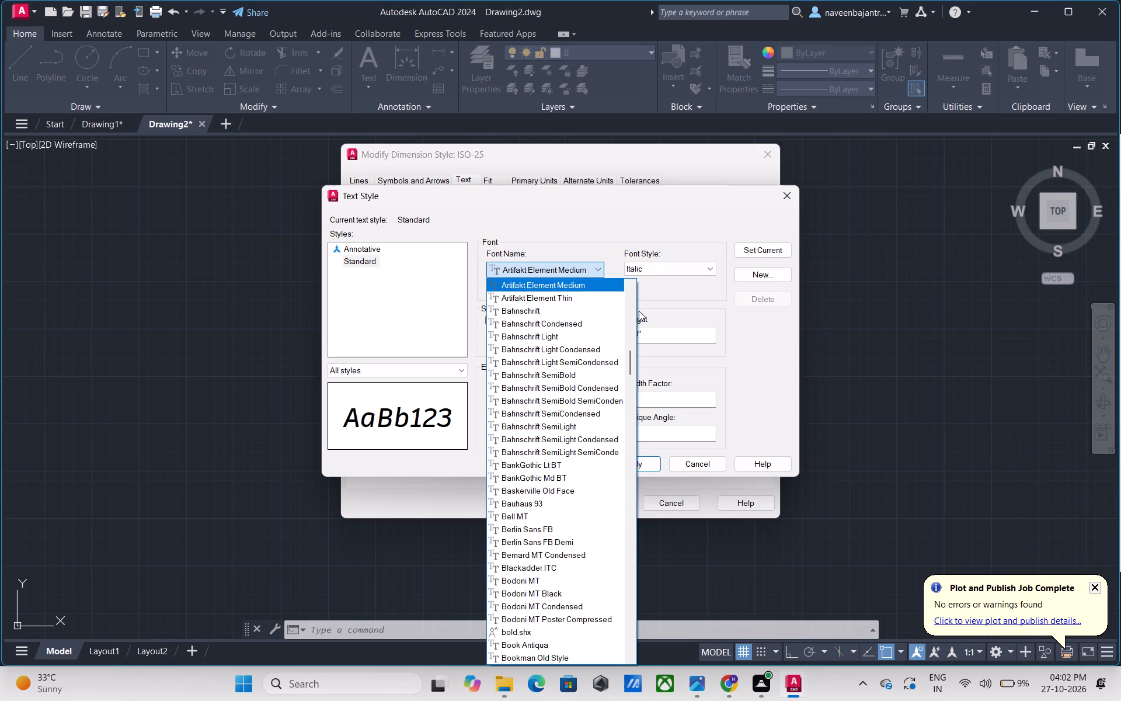
key(Down)
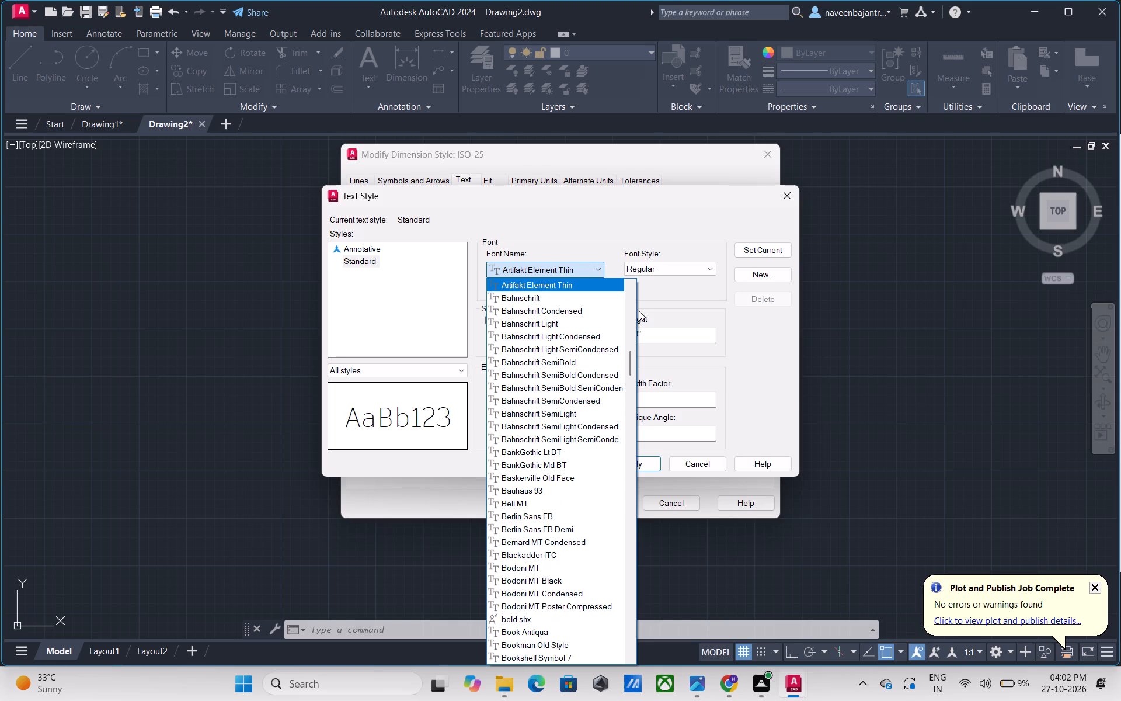
key(Down)
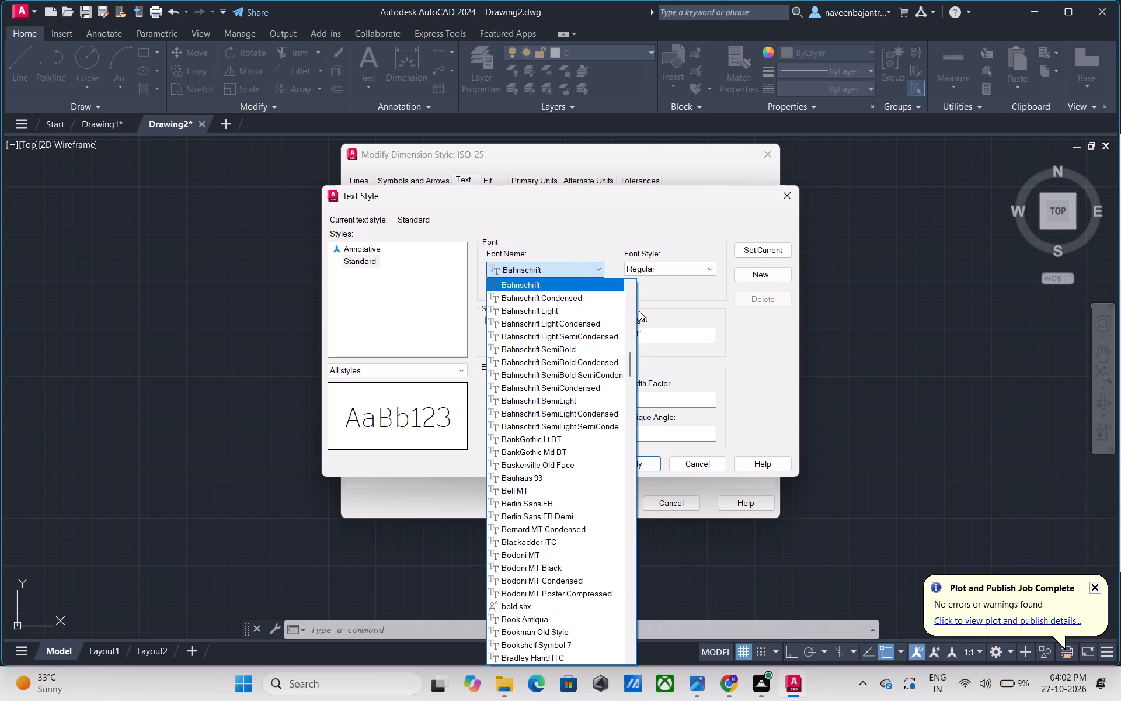
key(Down)
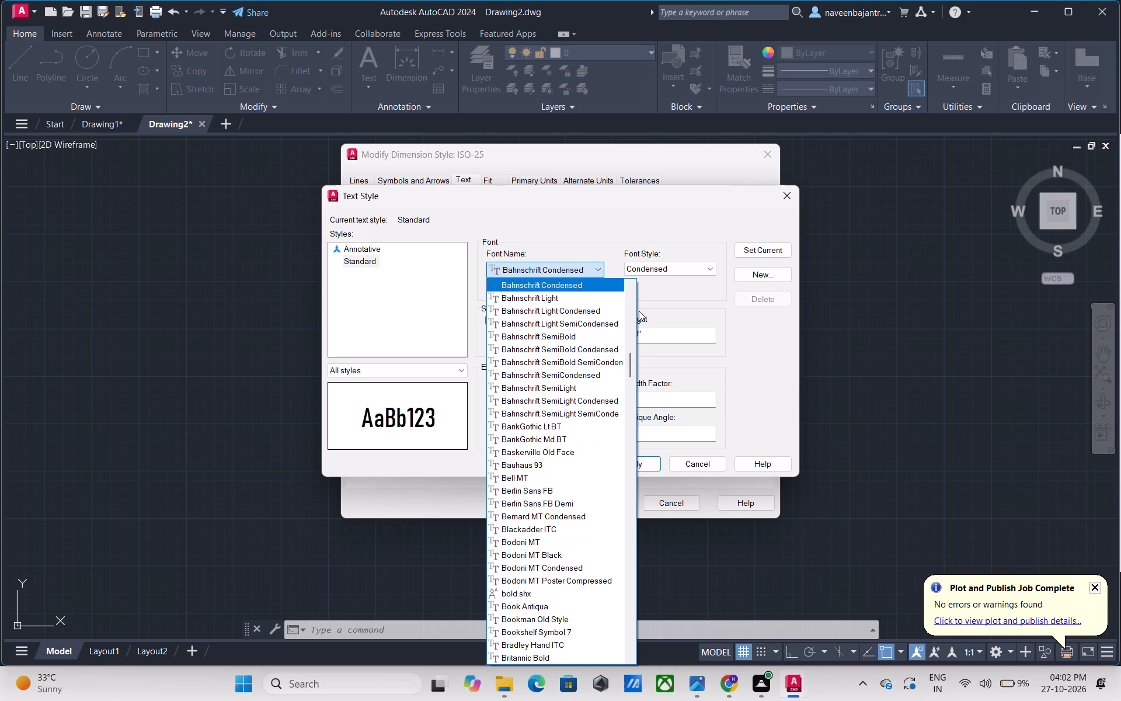
key(Down)
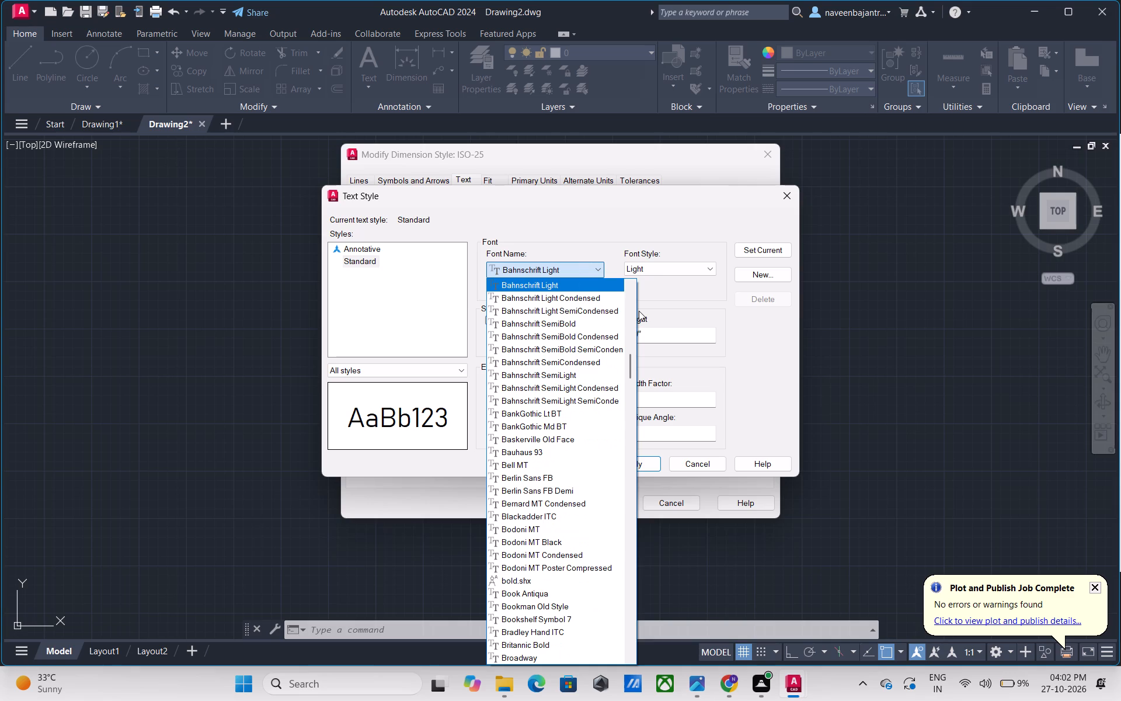
key(Down)
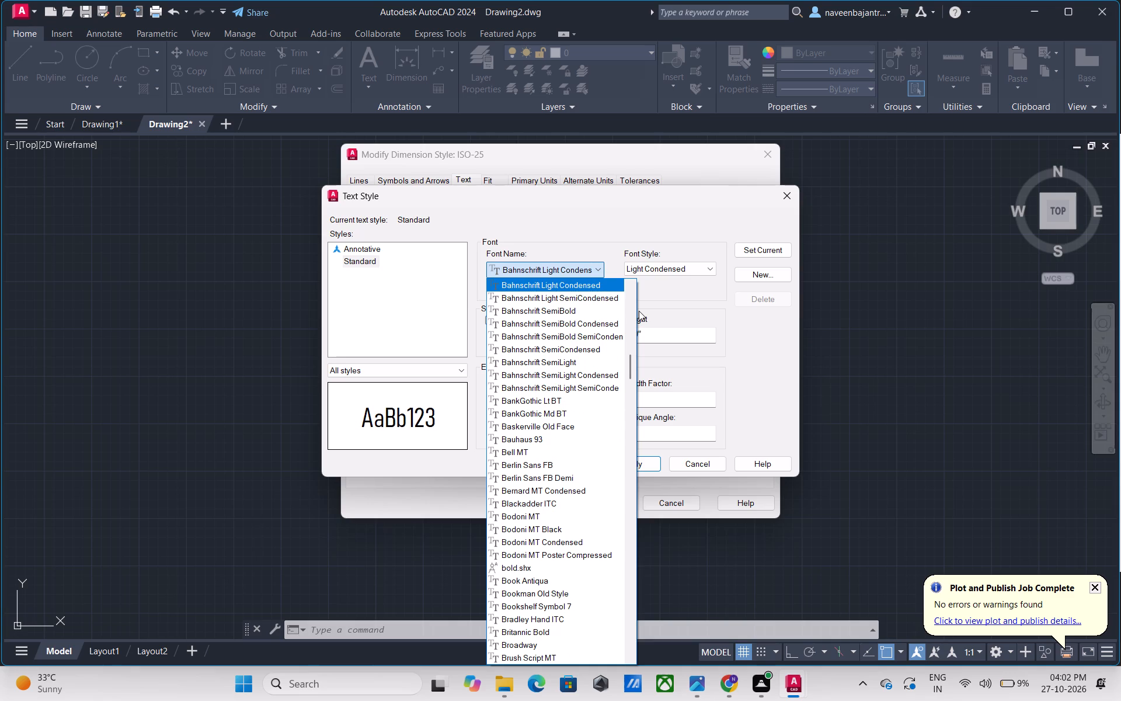
key(Down)
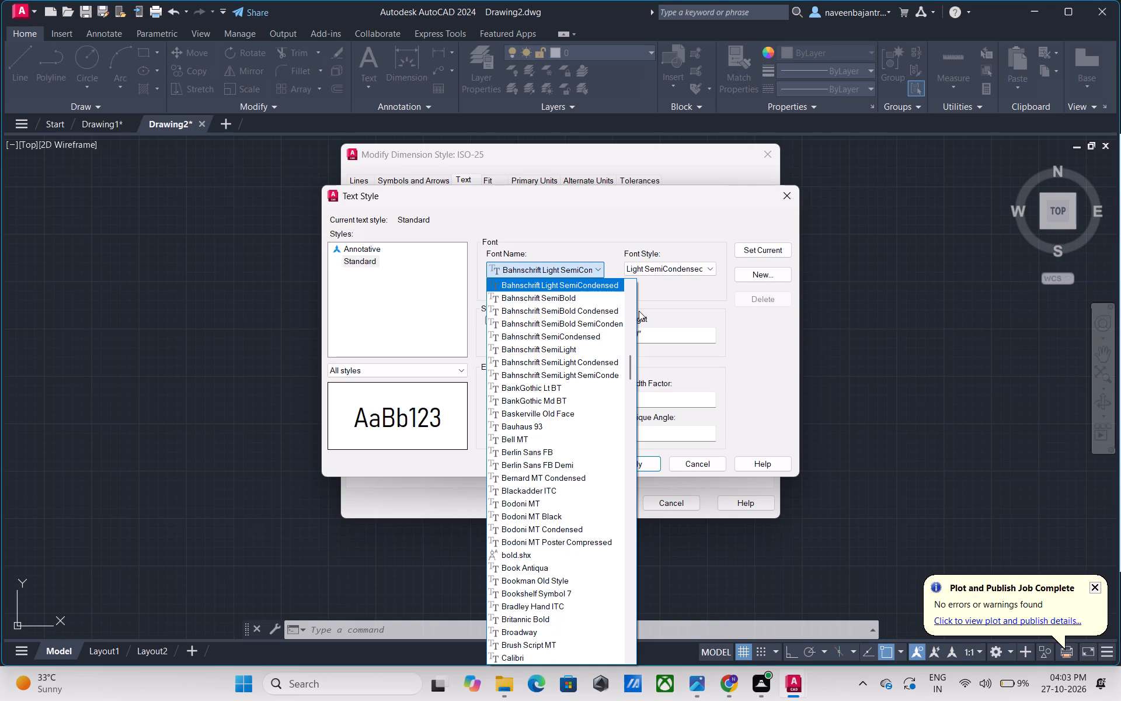
key(Down)
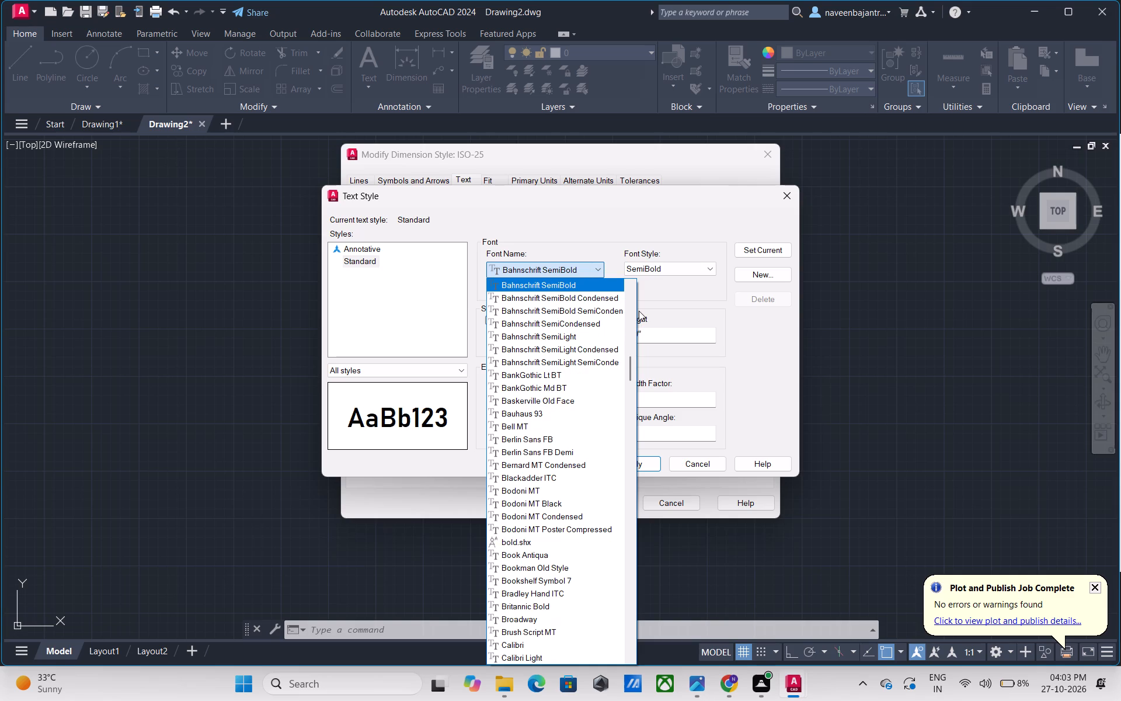
key(Down)
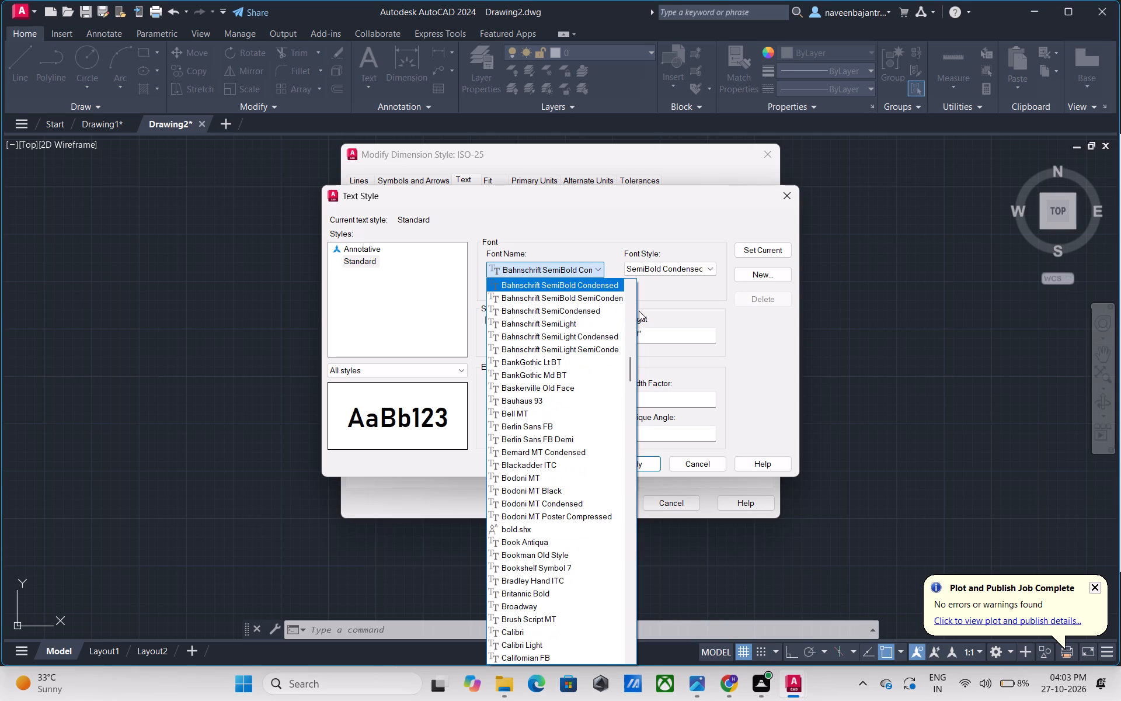
key(Down)
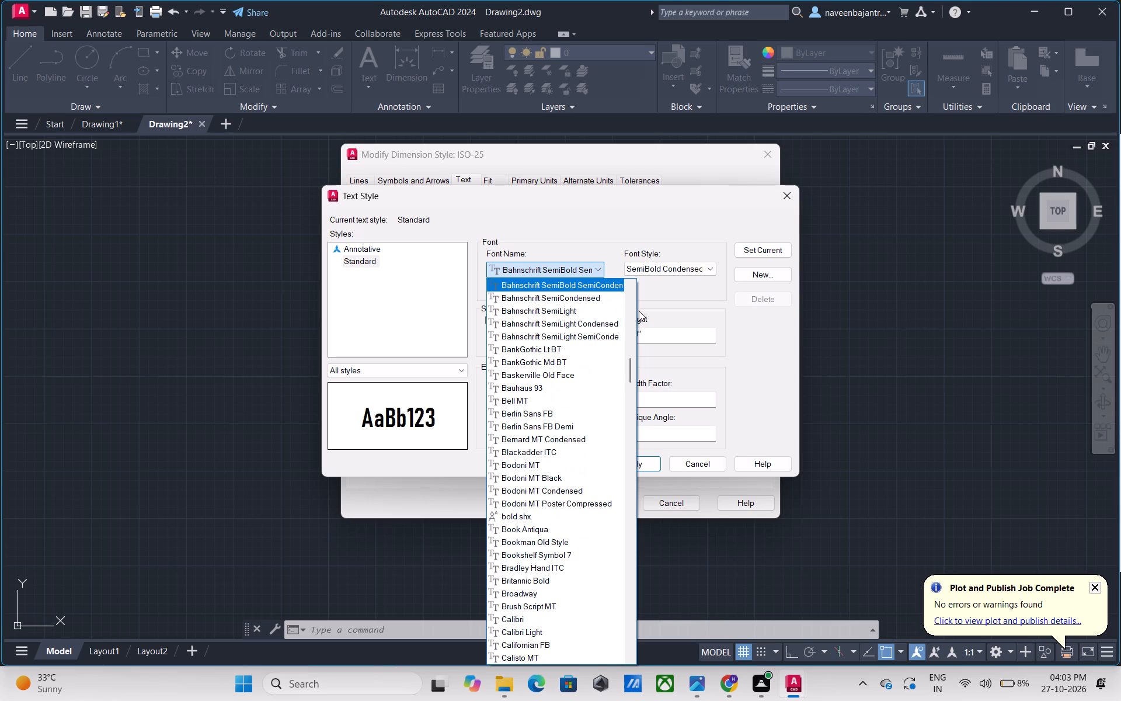
key(Down)
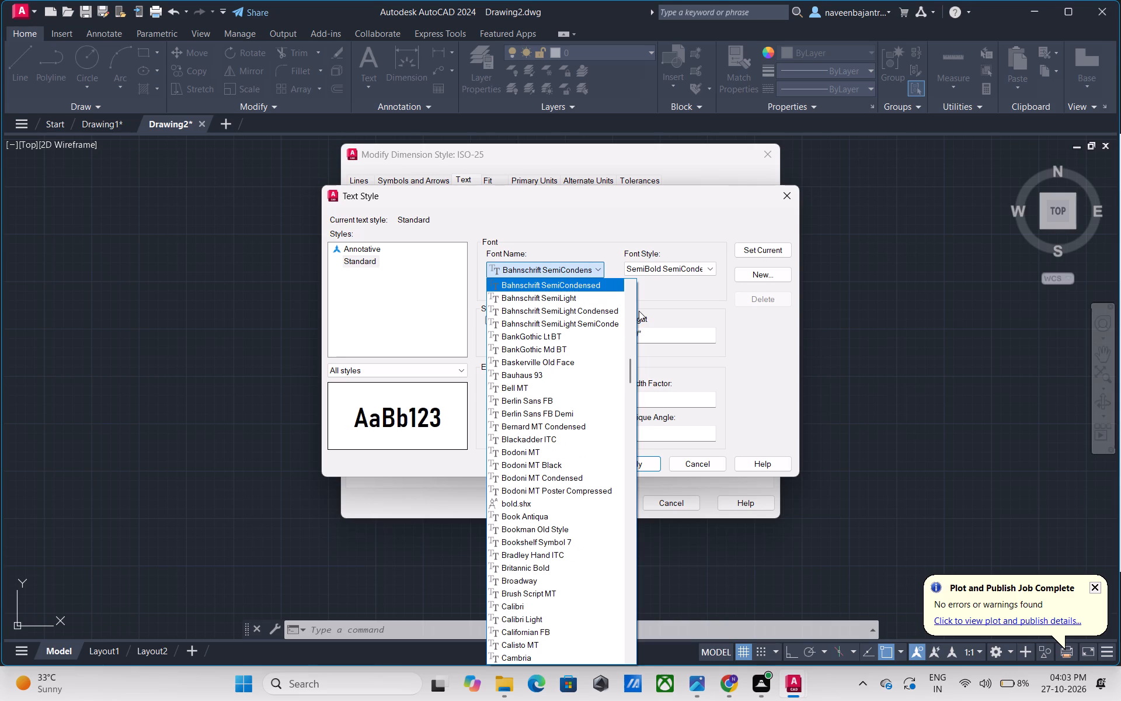
key(Down)
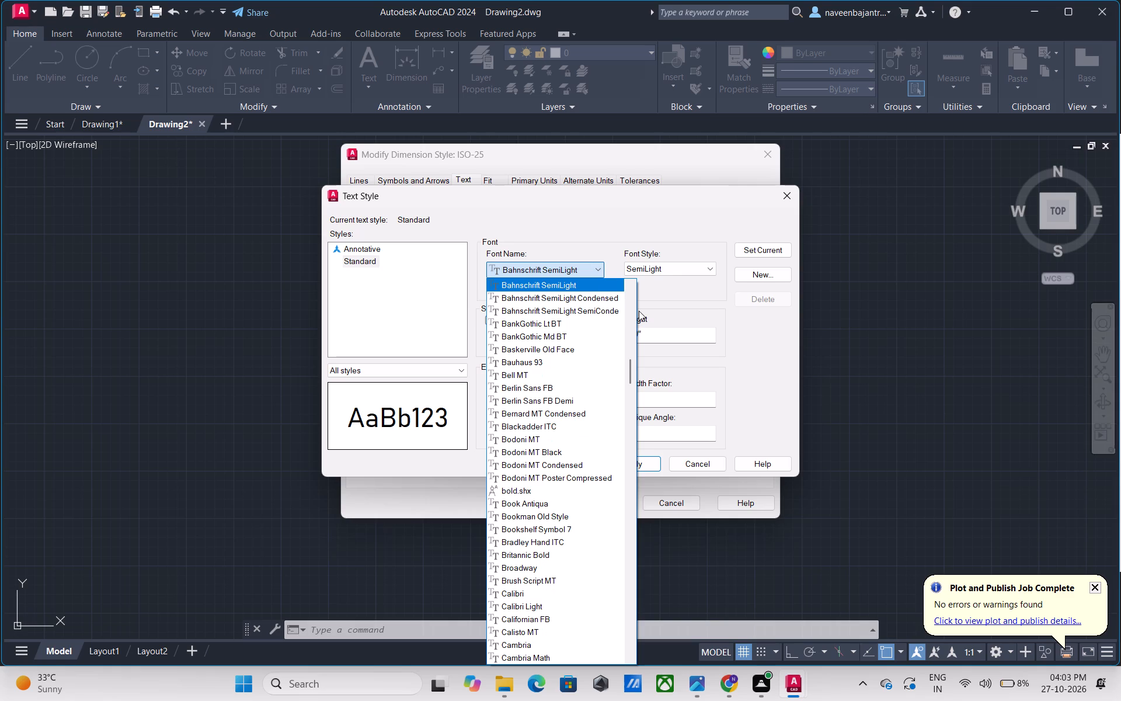
key(Down)
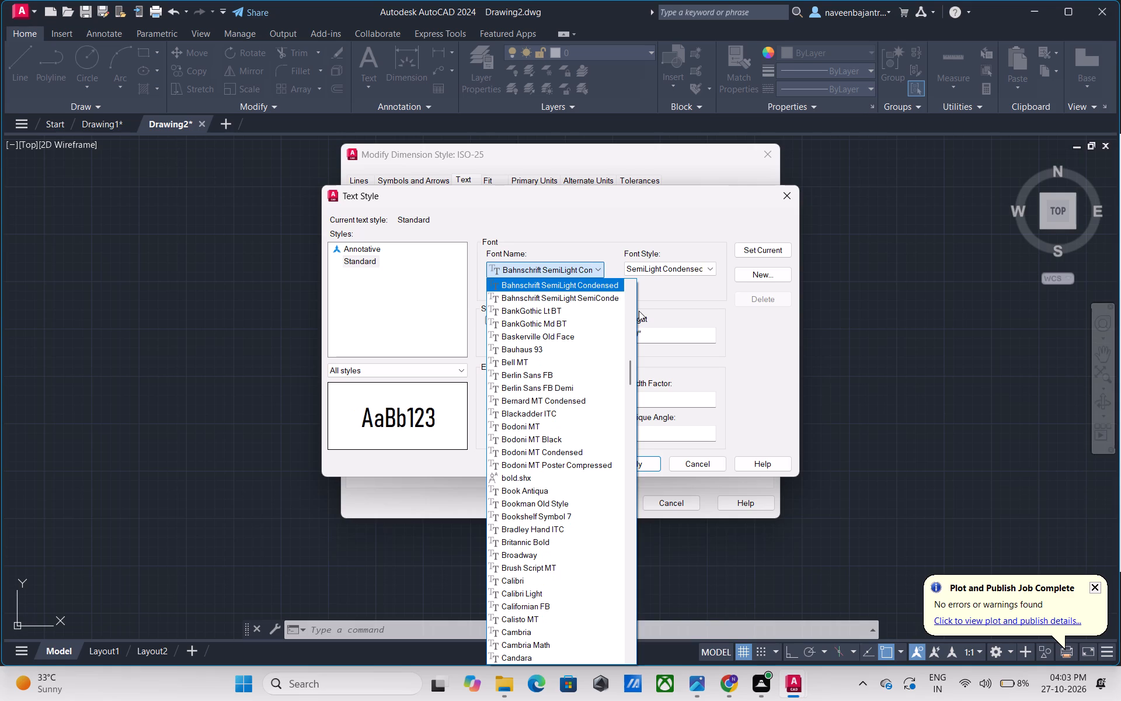
key(Down)
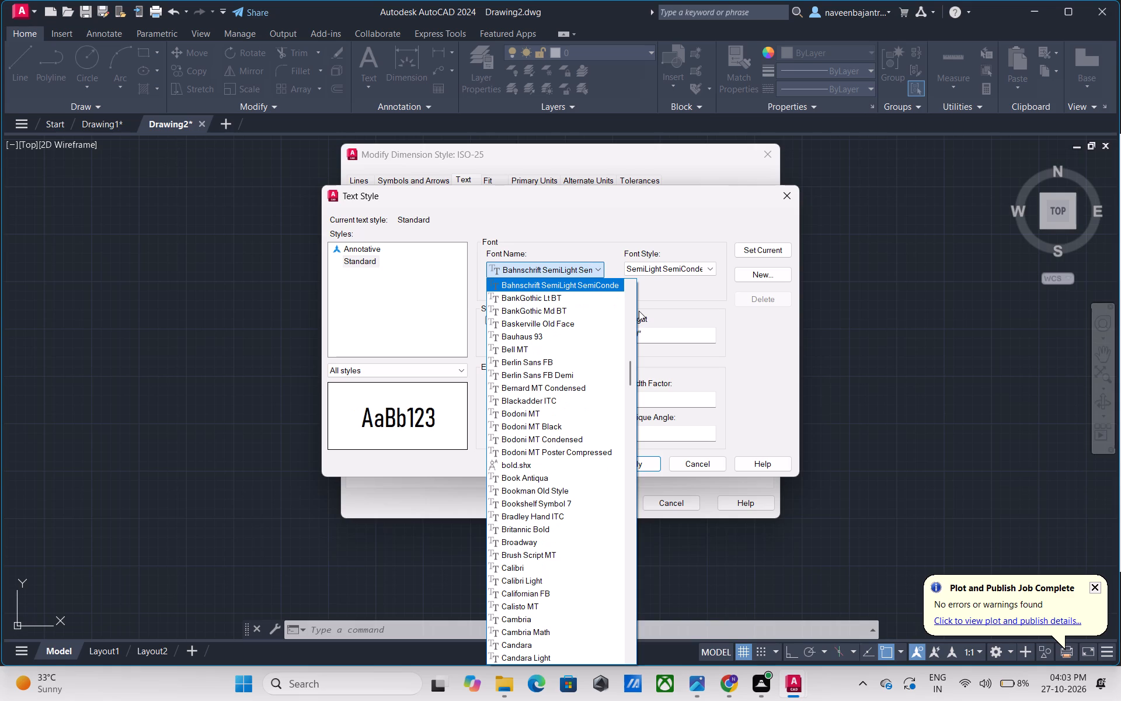
key(Down)
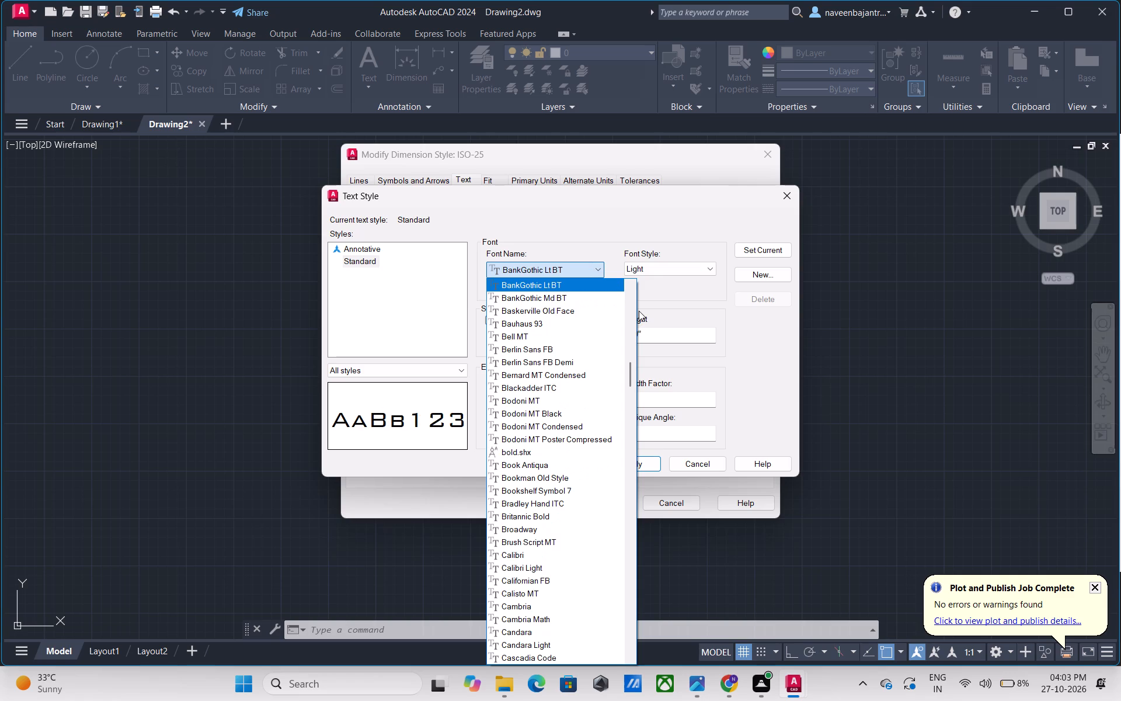
key(Down)
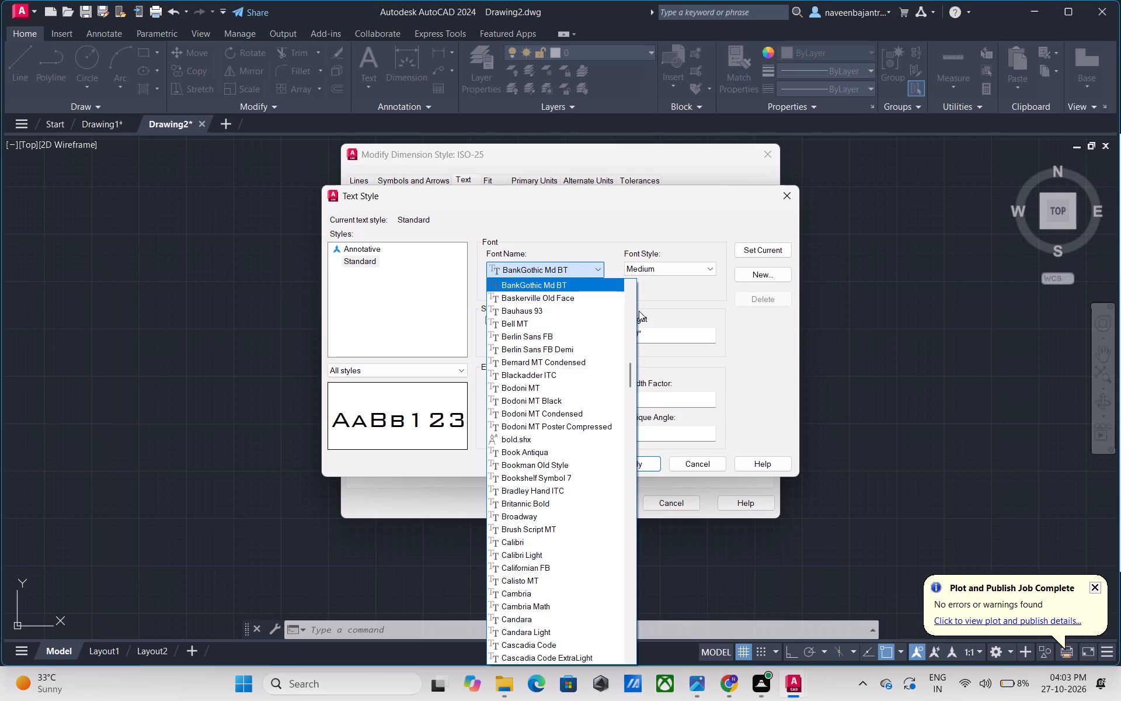
key(Down)
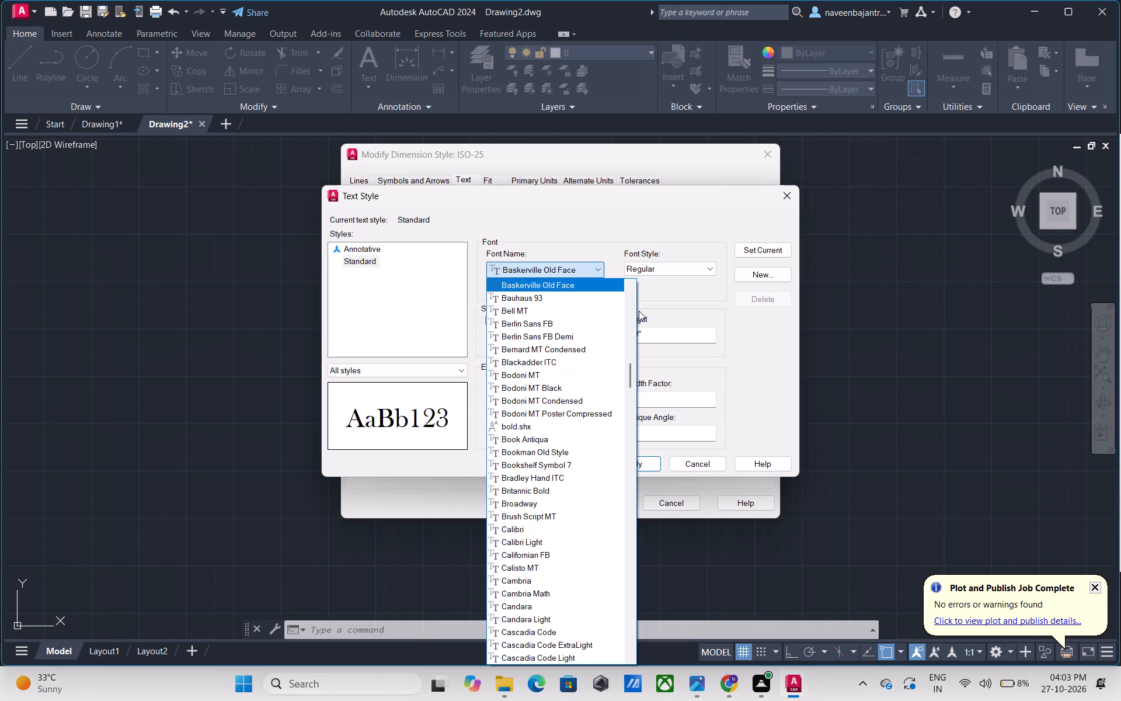
key(Down)
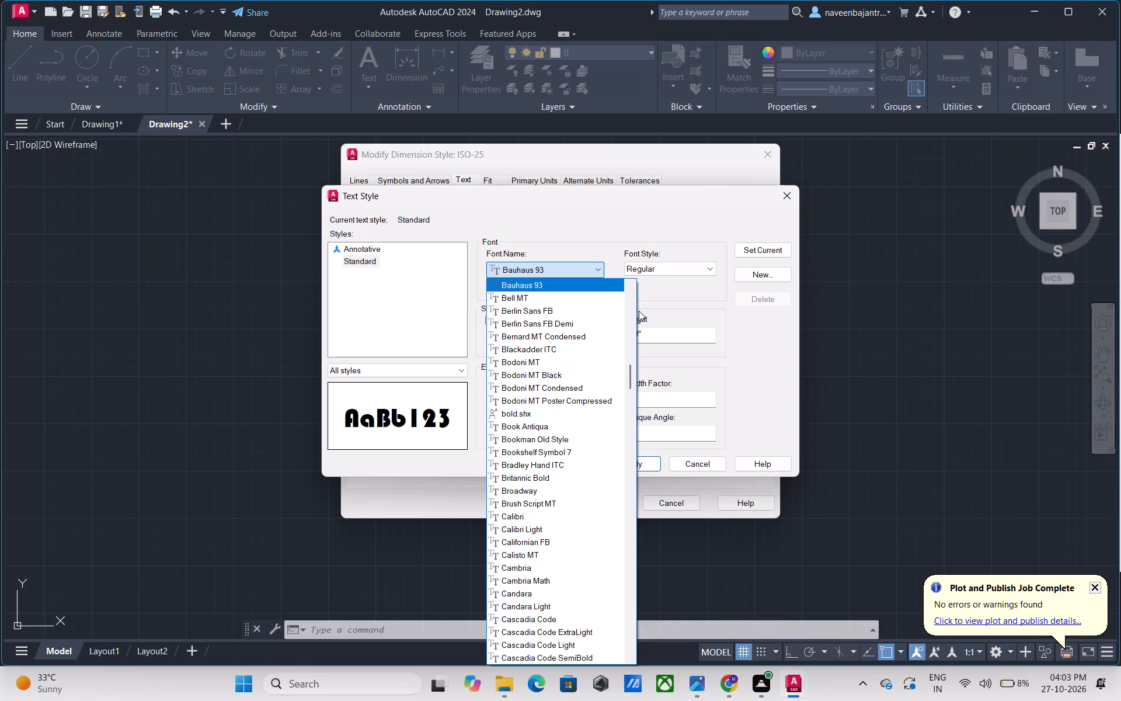
key(Down)
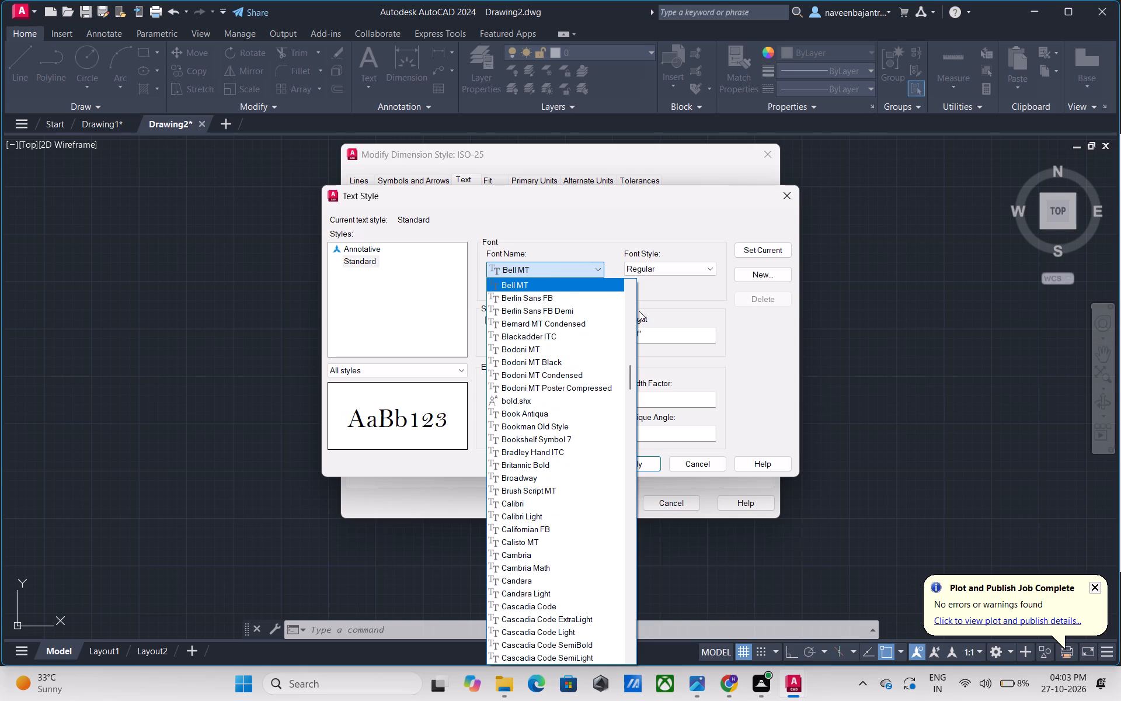
Continue previewing fonts one by one for the Standard text style, from Berlin Sans FB to Californian FB.
key(Down)
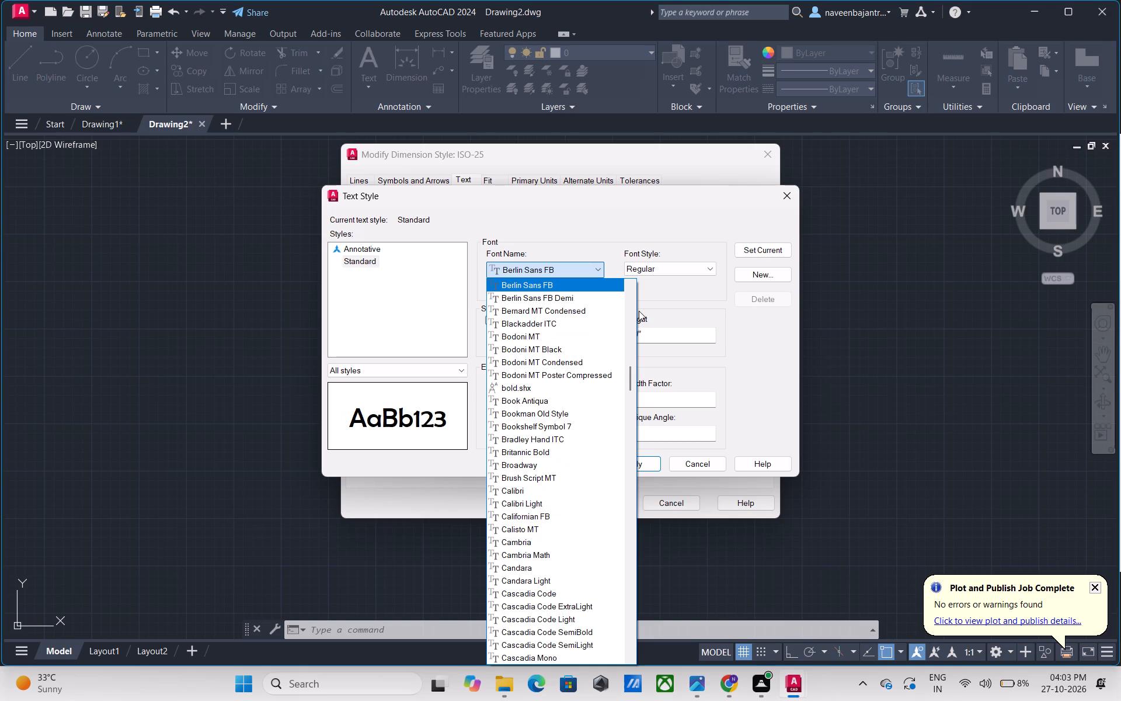
key(Down)
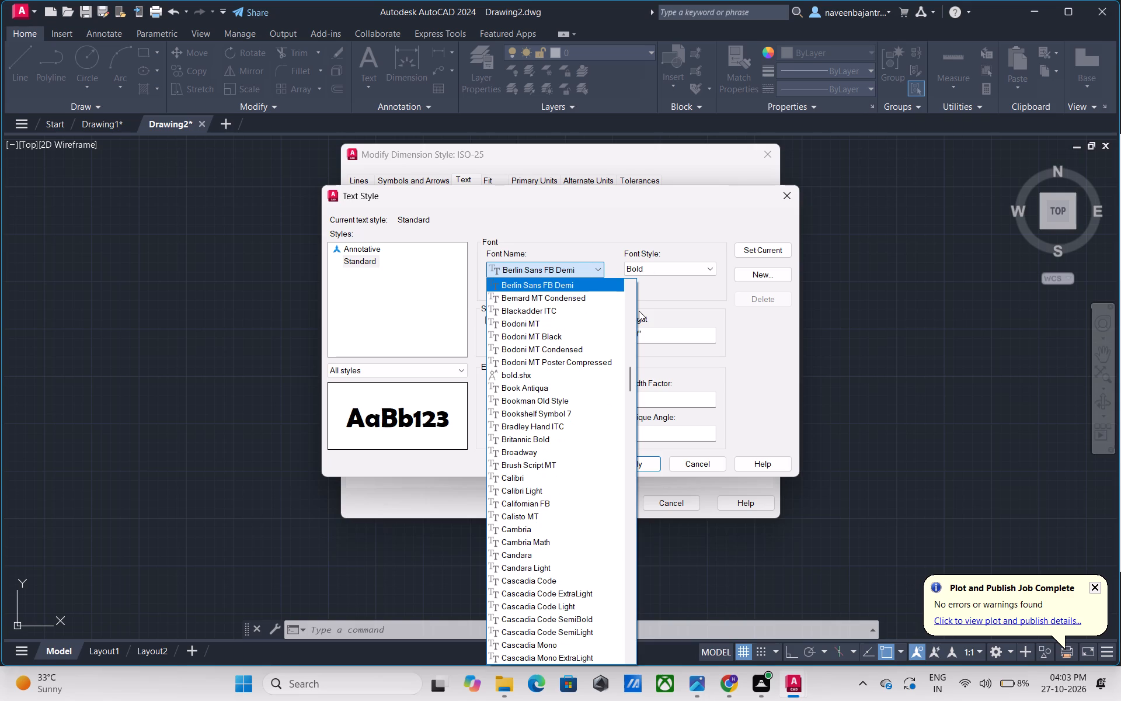
key(Down)
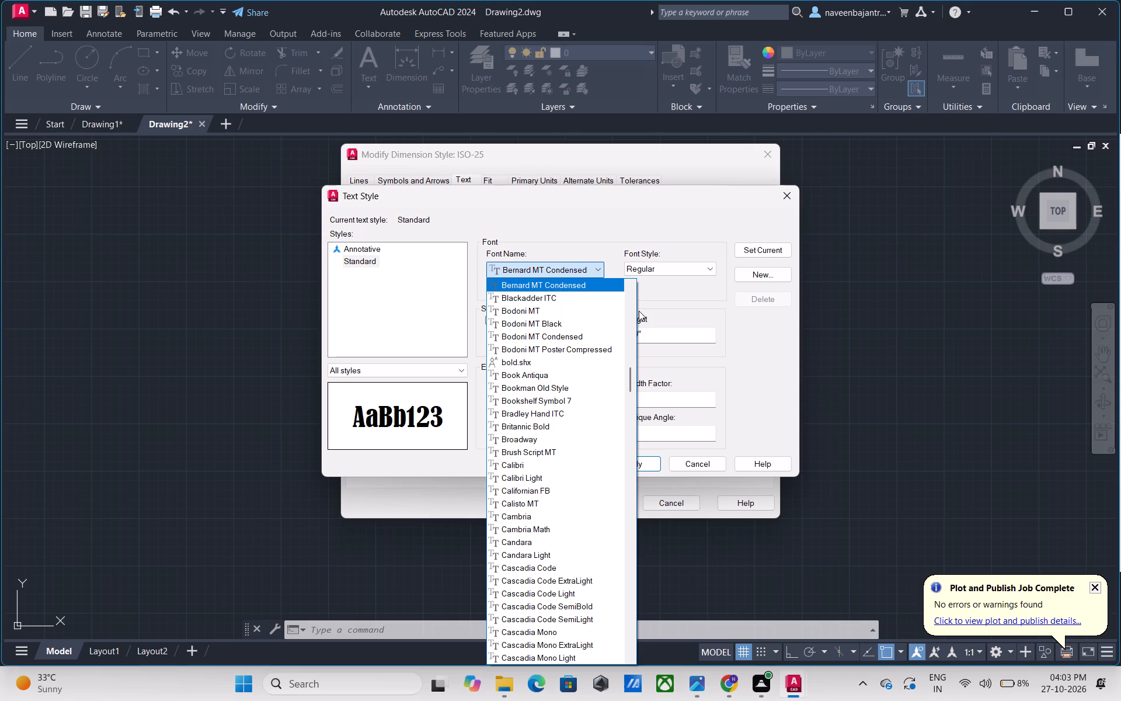
key(Down)
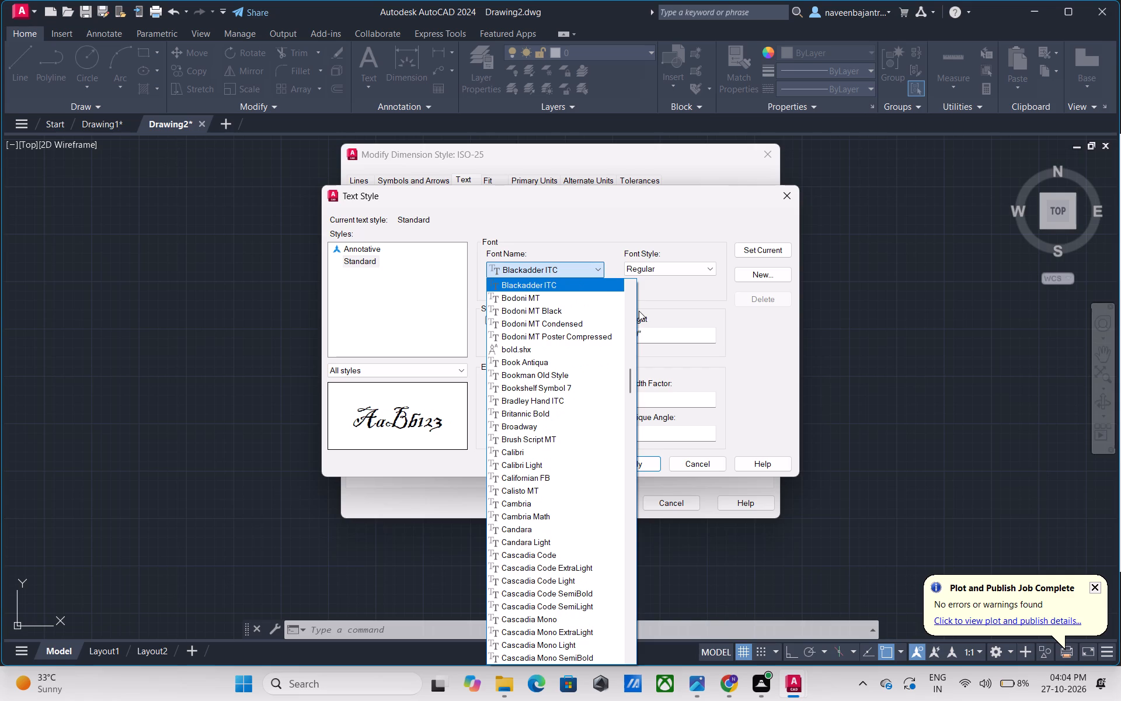
key(Down)
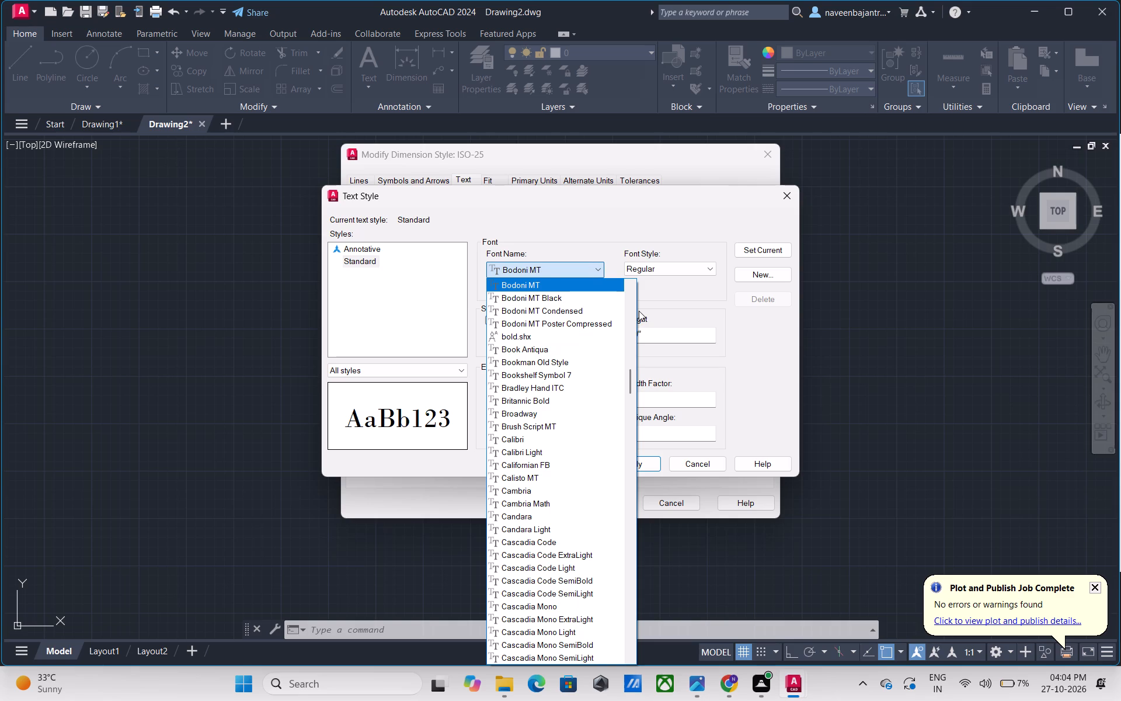
key(Down)
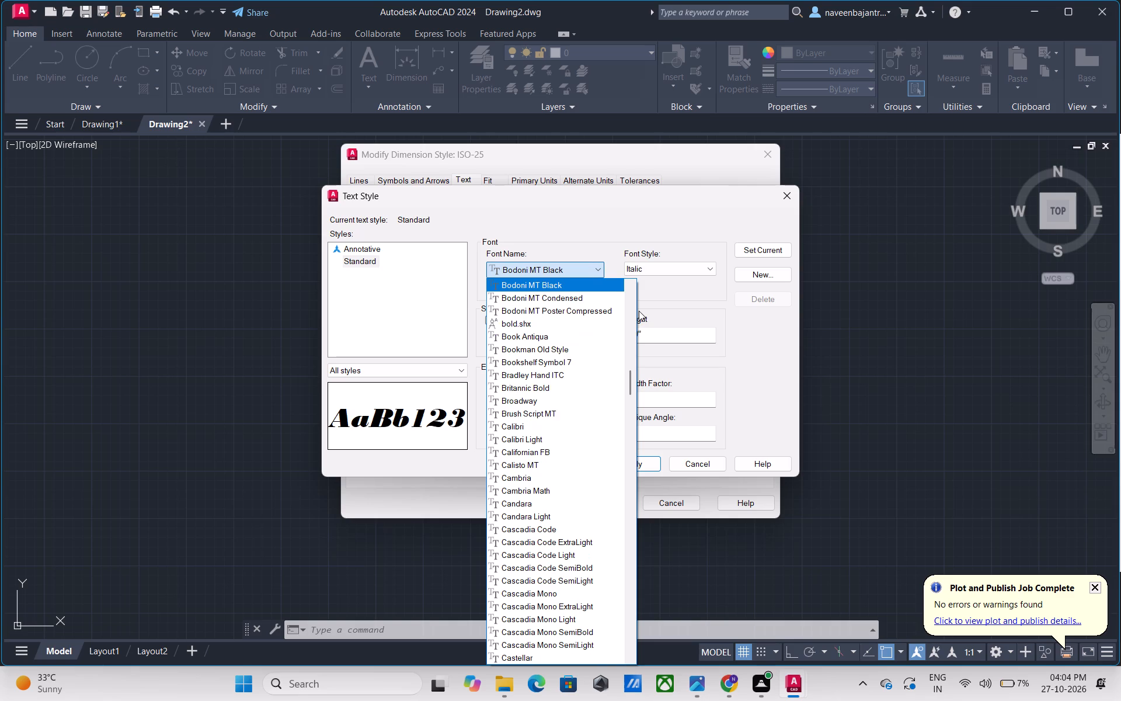
key(Down)
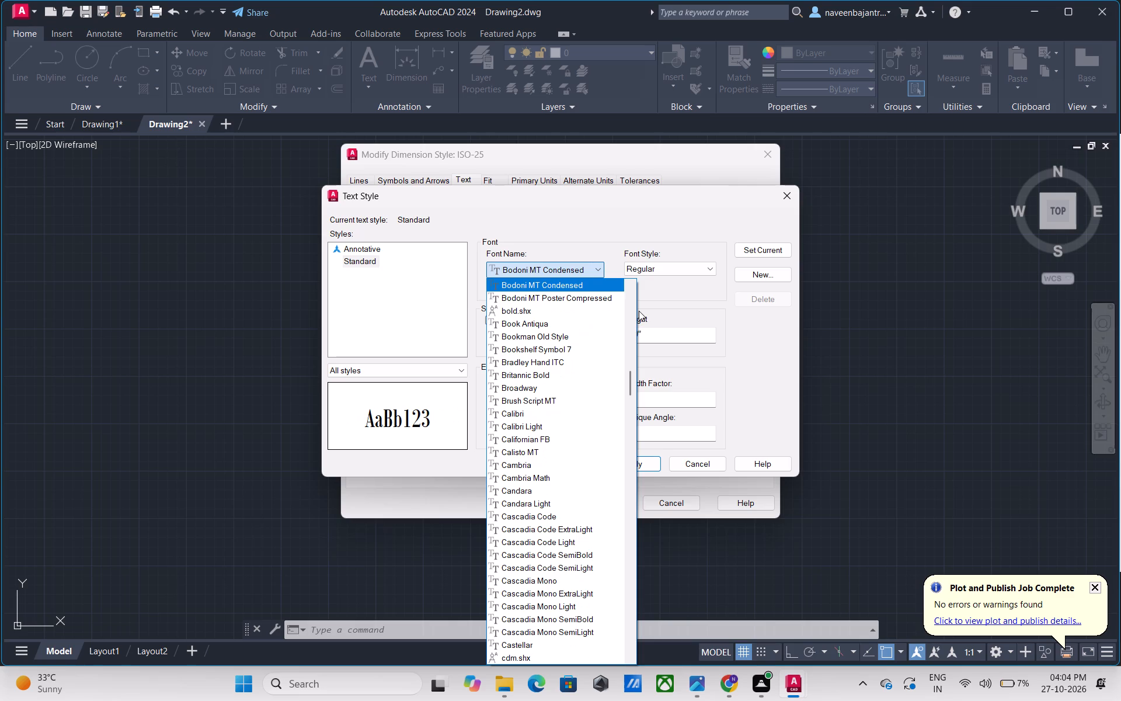
key(Down)
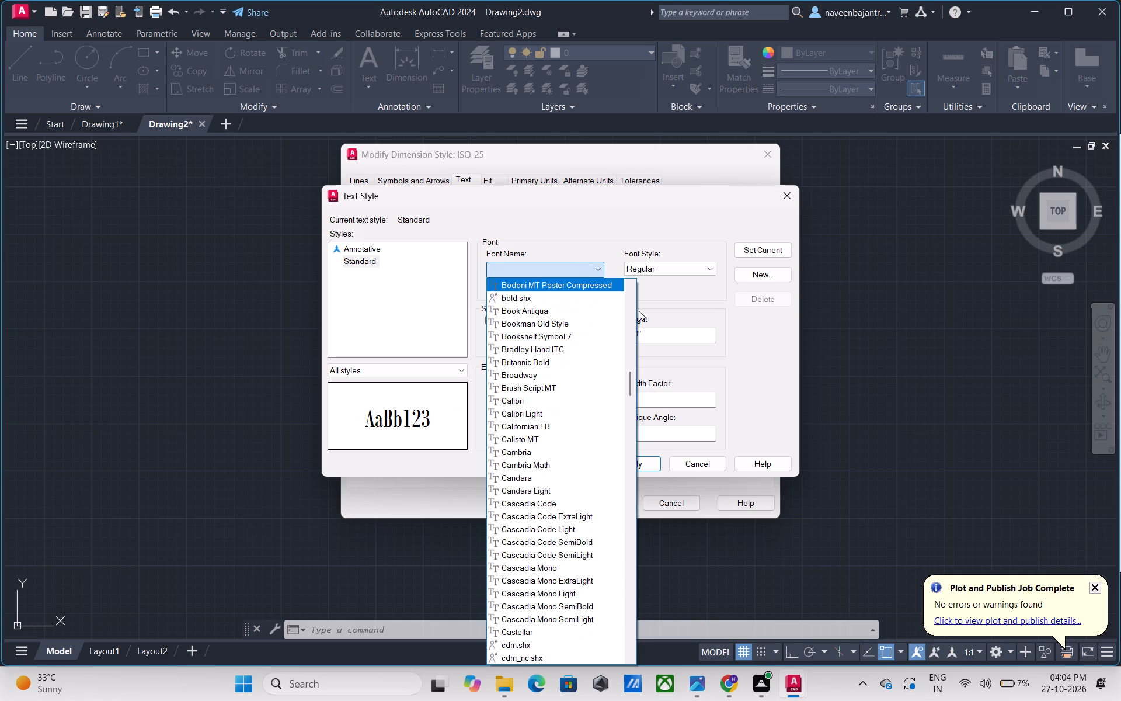
key(Down)
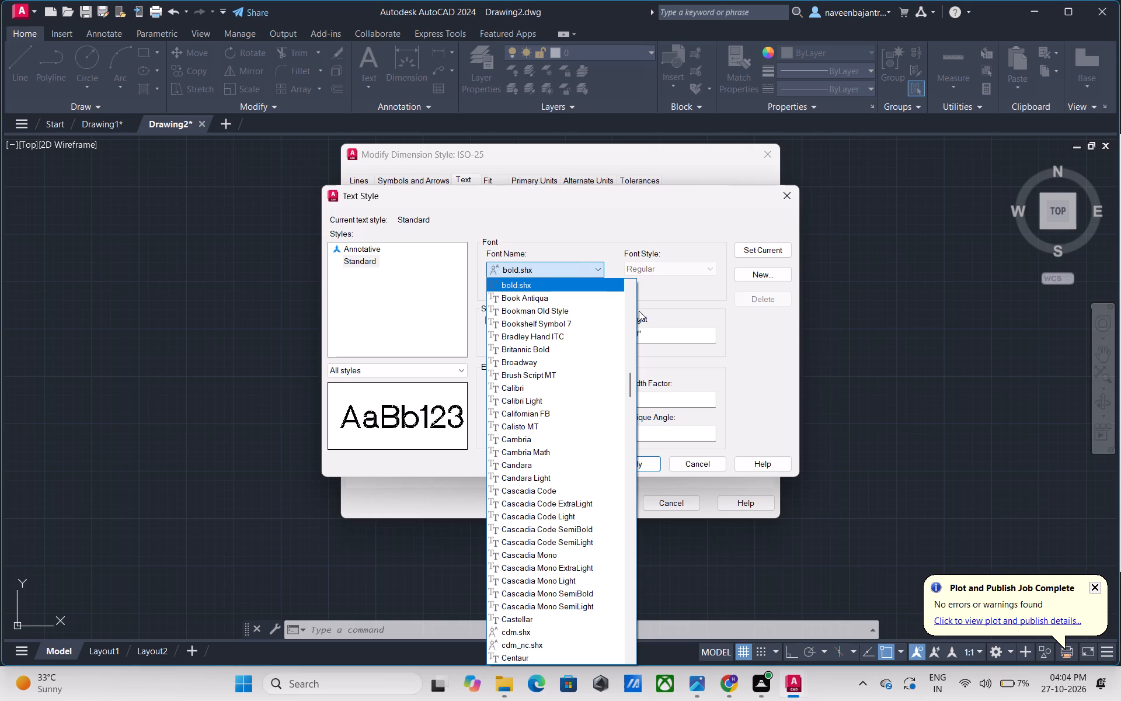
key(Down)
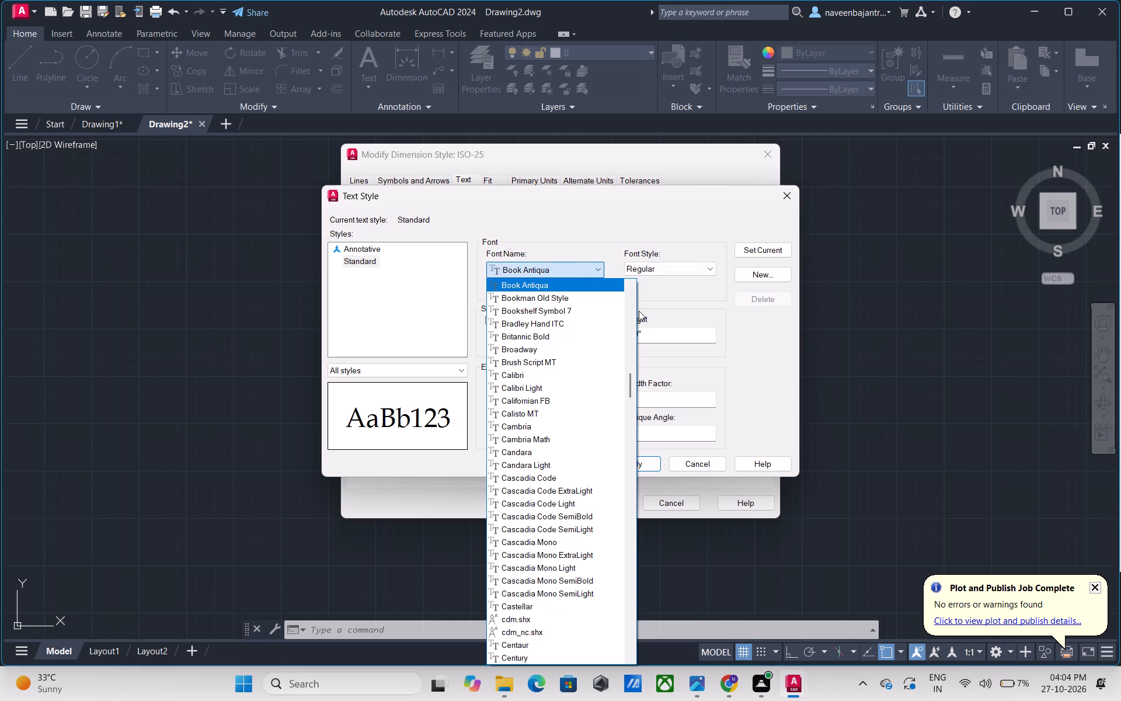
key(Down)
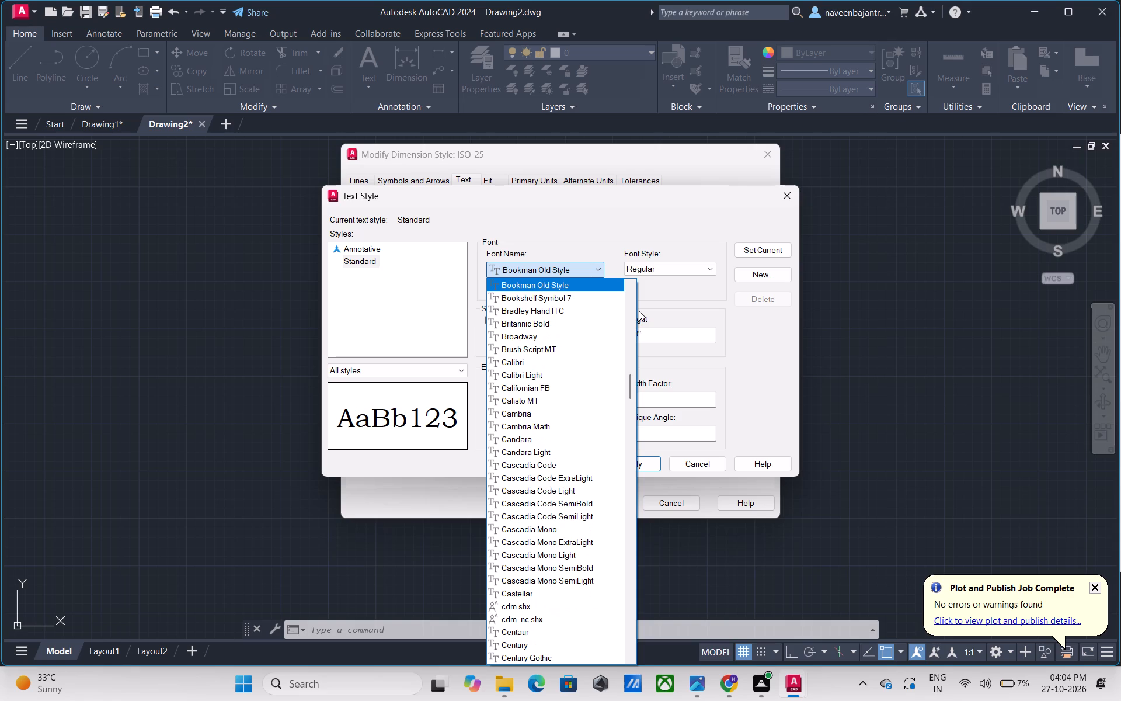
key(Down)
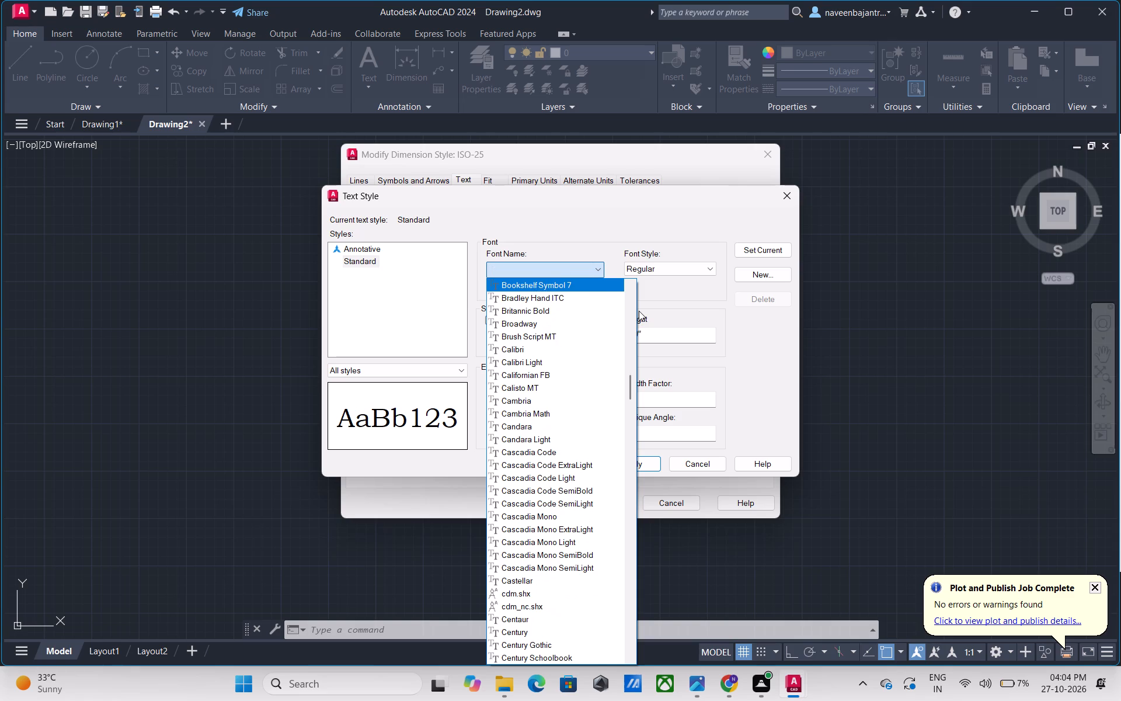
key(Down)
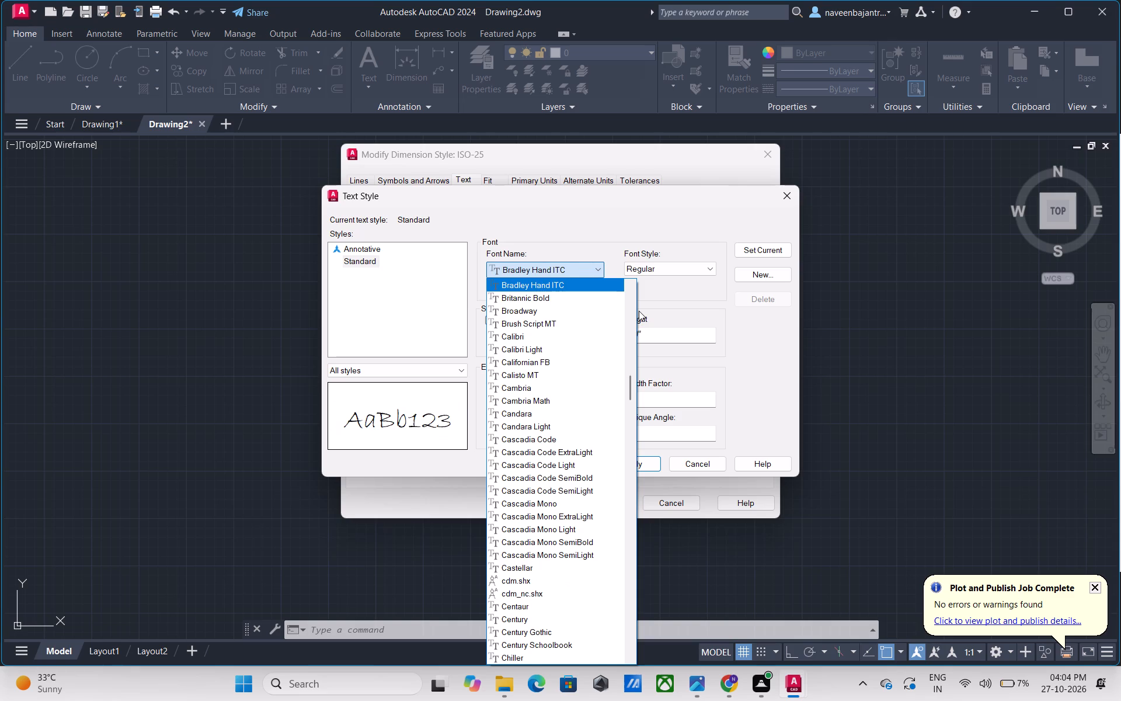
key(Down)
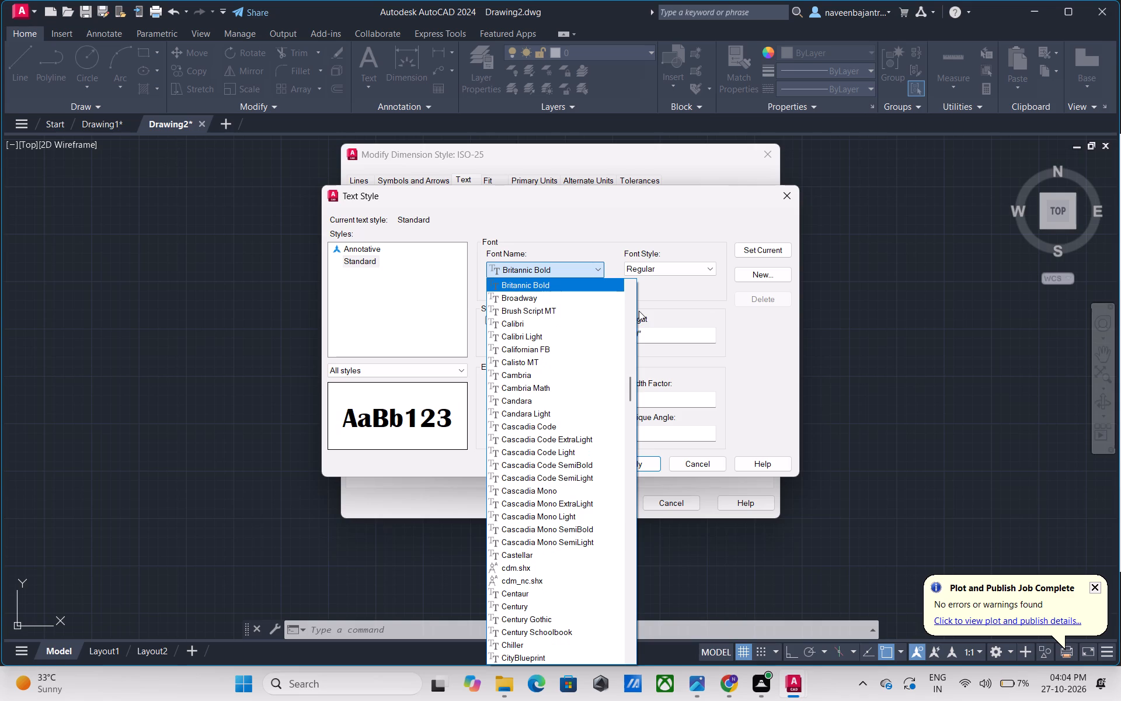
key(Down)
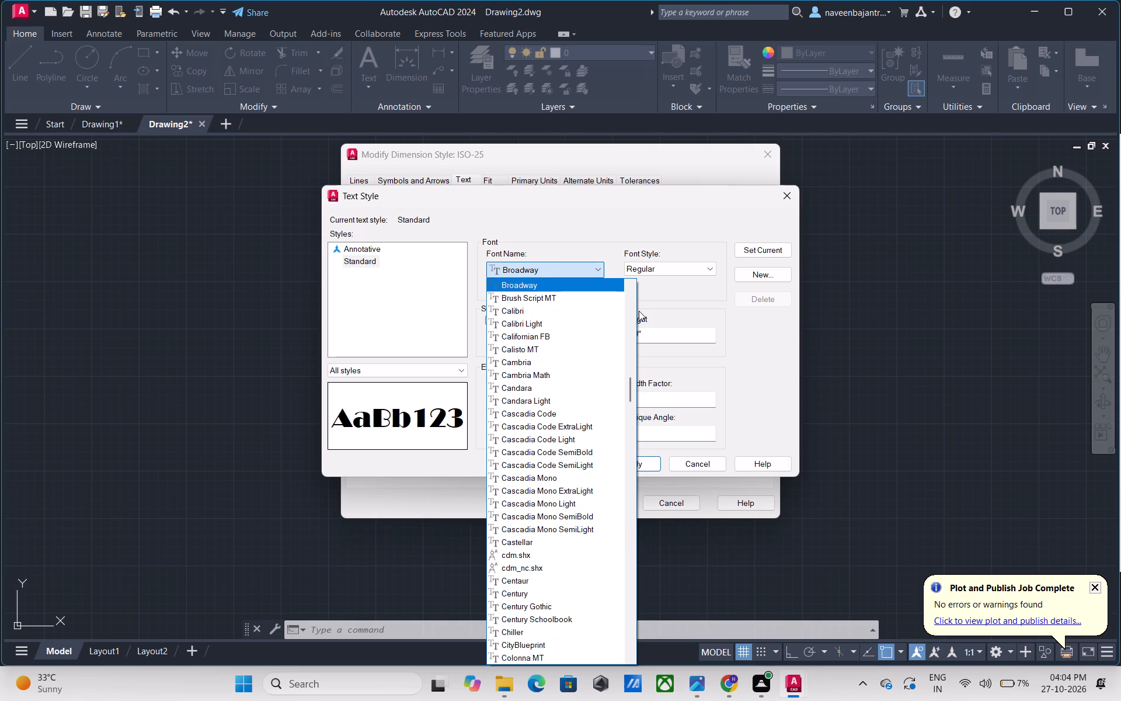
key(Down)
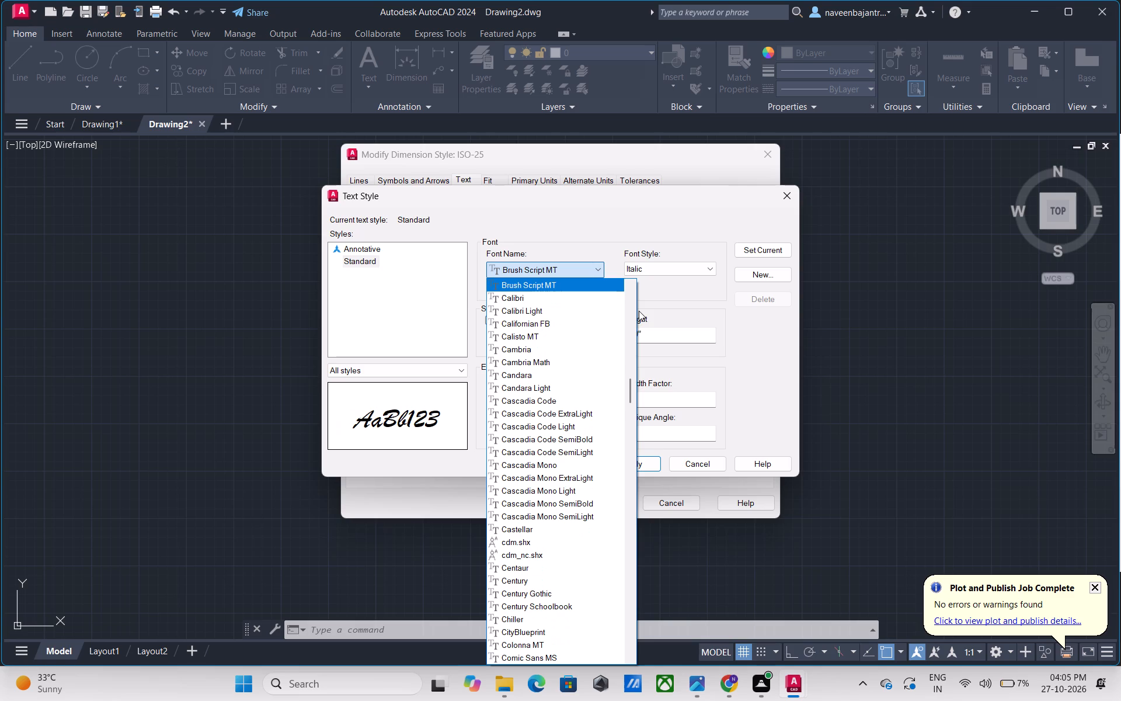
key(Down)
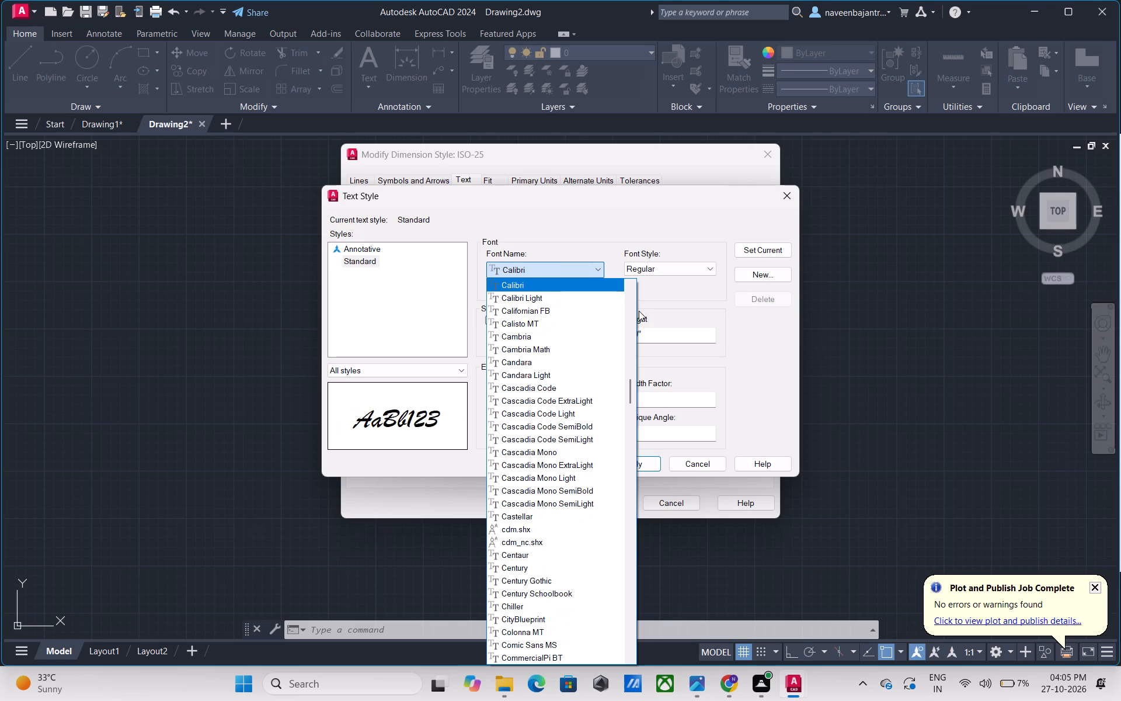
key(Down)
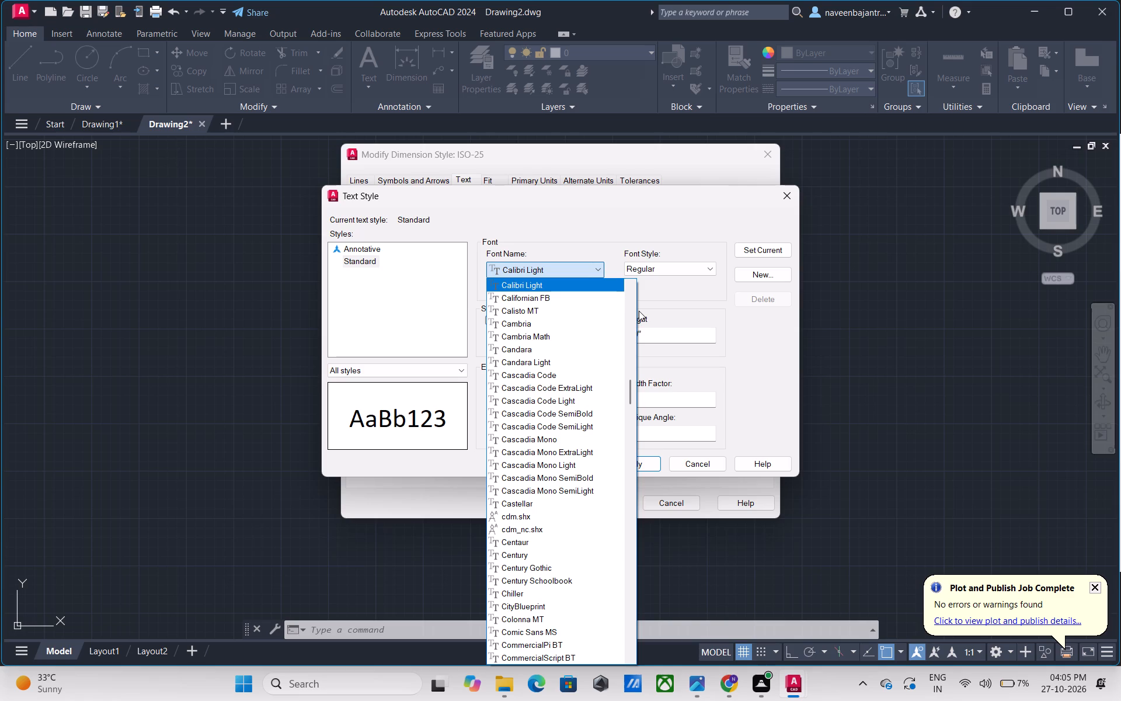
key(Down)
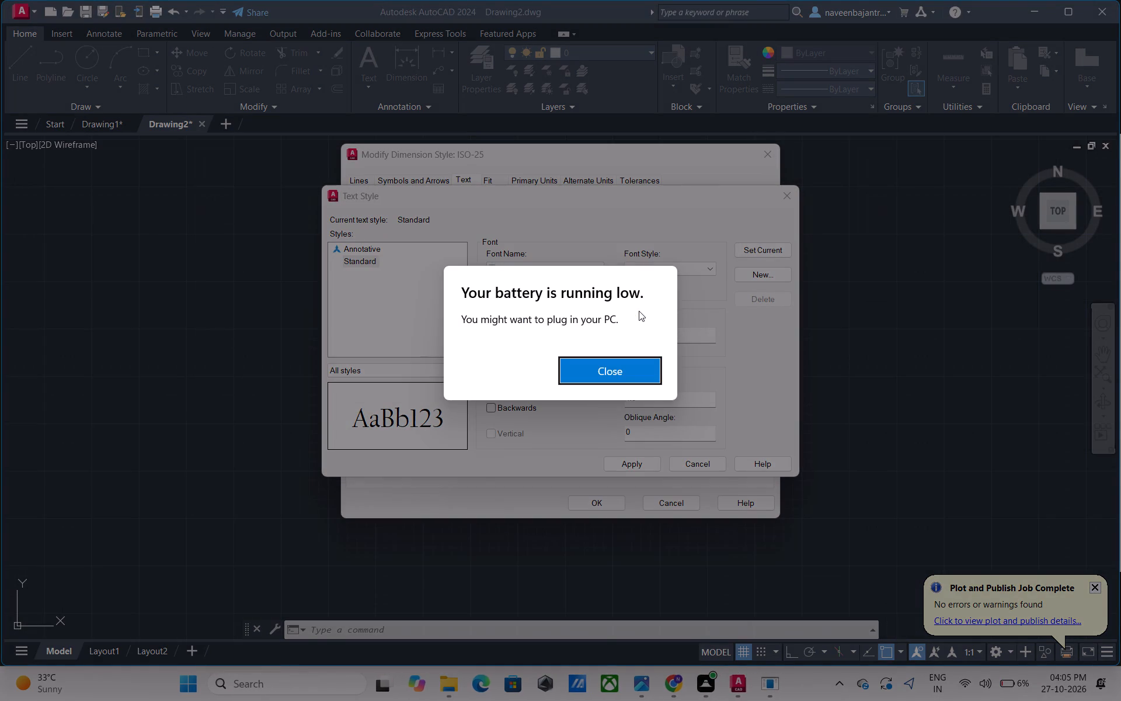
Dismiss the low-battery notice covering the Text Style dialog.
key(Down)
click(625, 368)
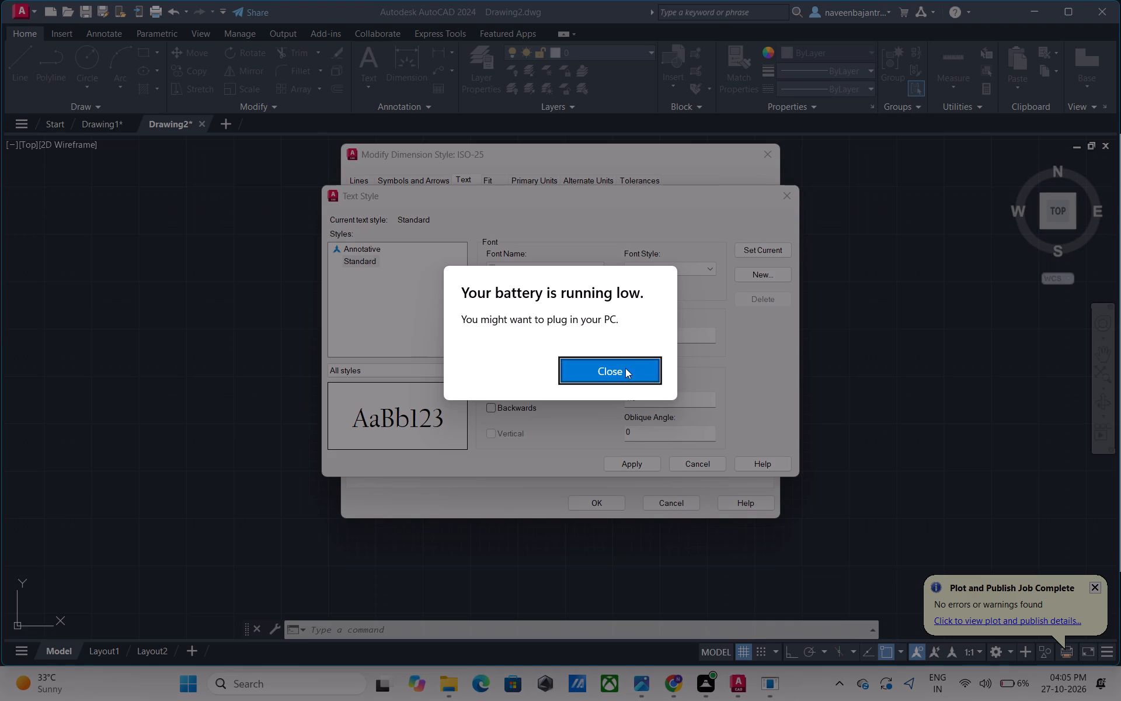
Resume previewing fonts one by one for the Standard text style, from Calisto MT to Candara Light.
click(593, 272)
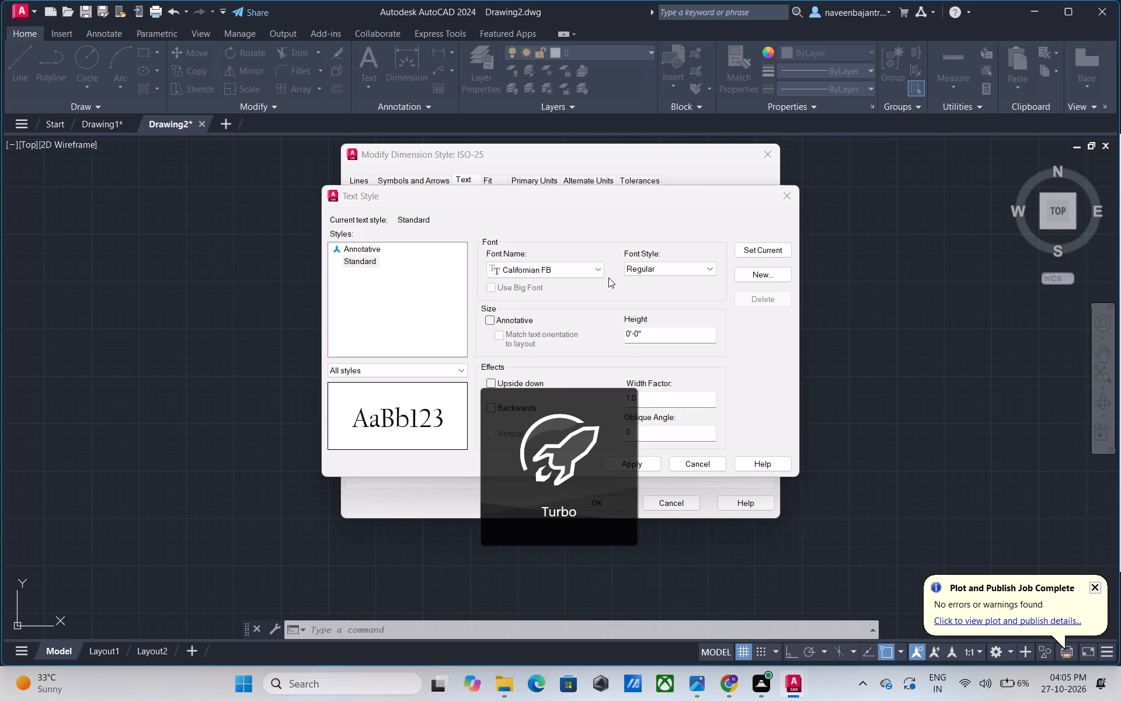
click(596, 270)
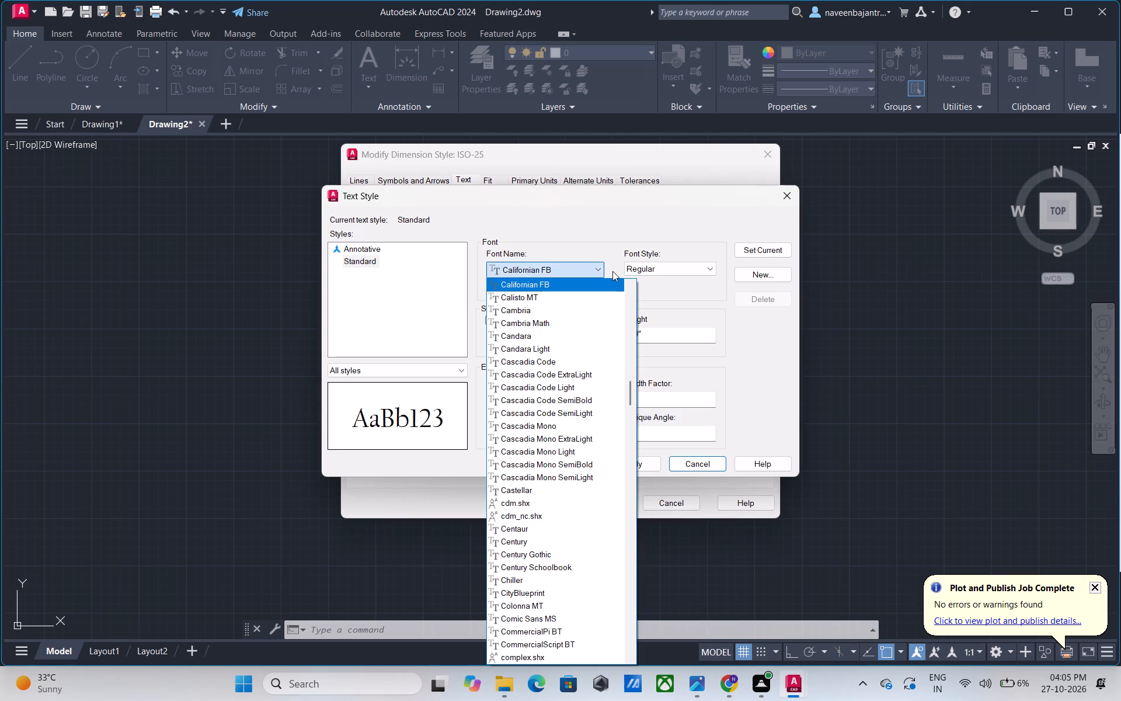
key(Down)
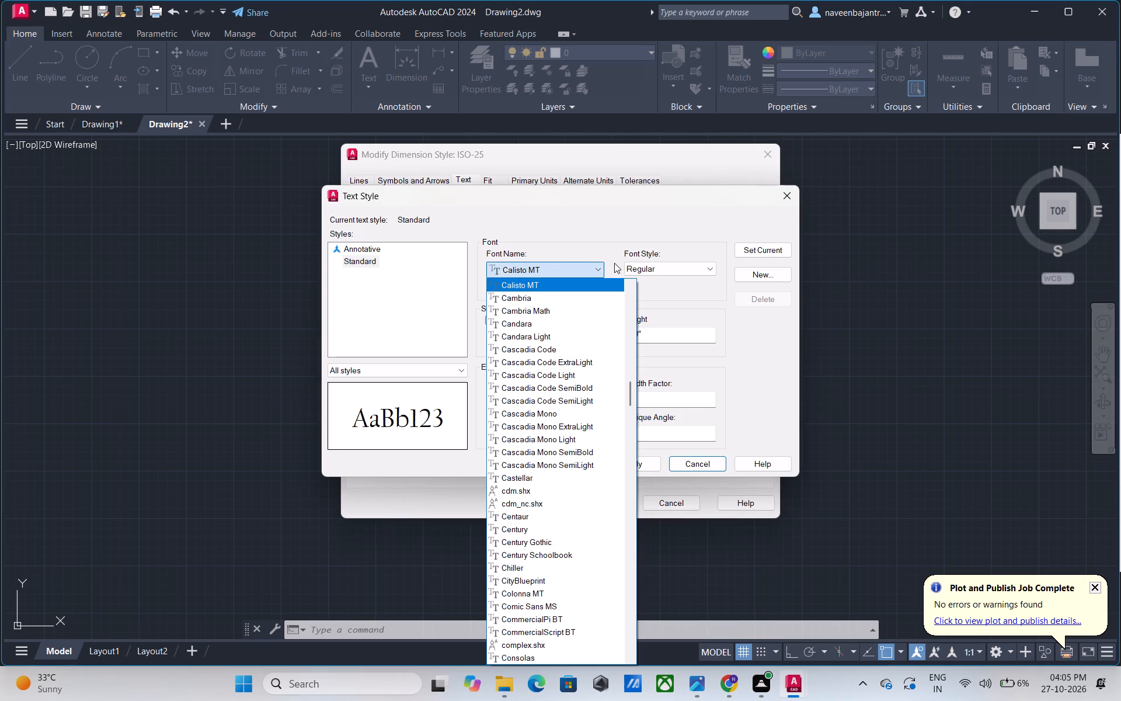
key(Down)
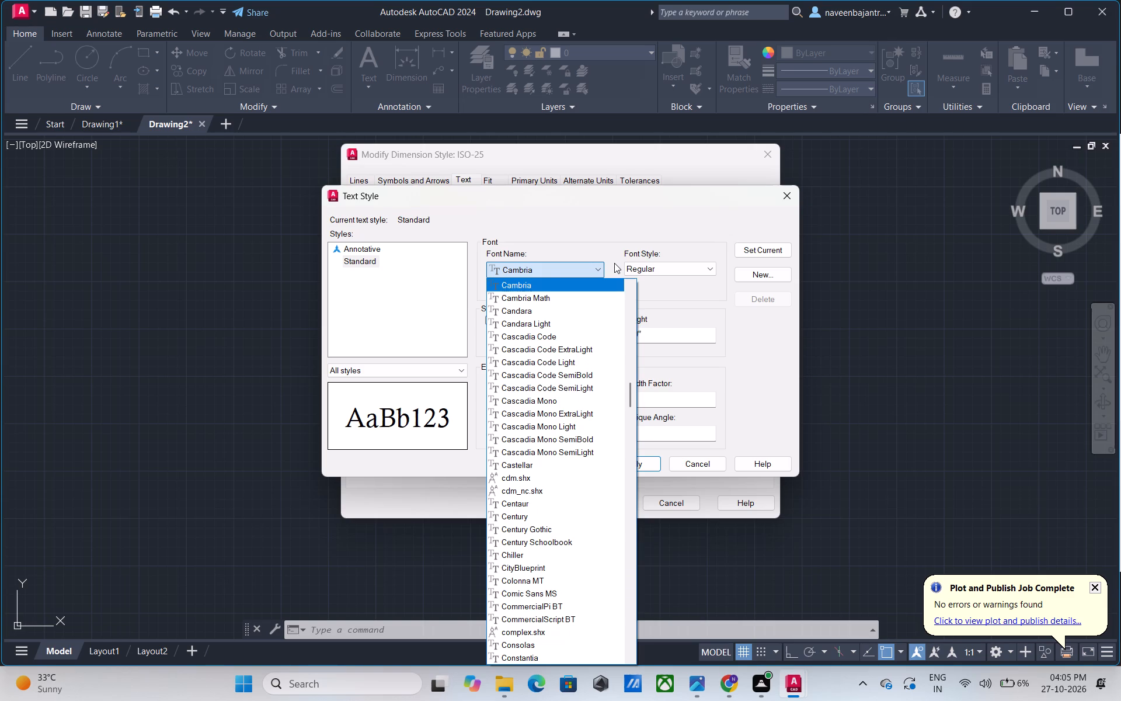
key(Down)
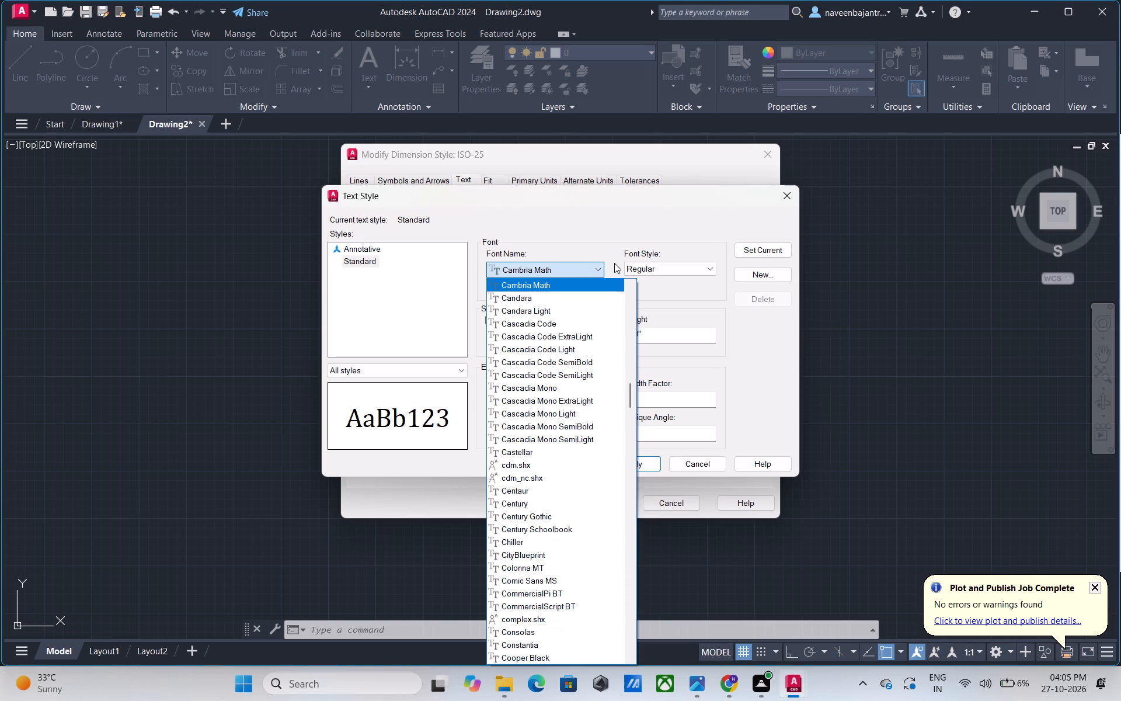
key(Down)
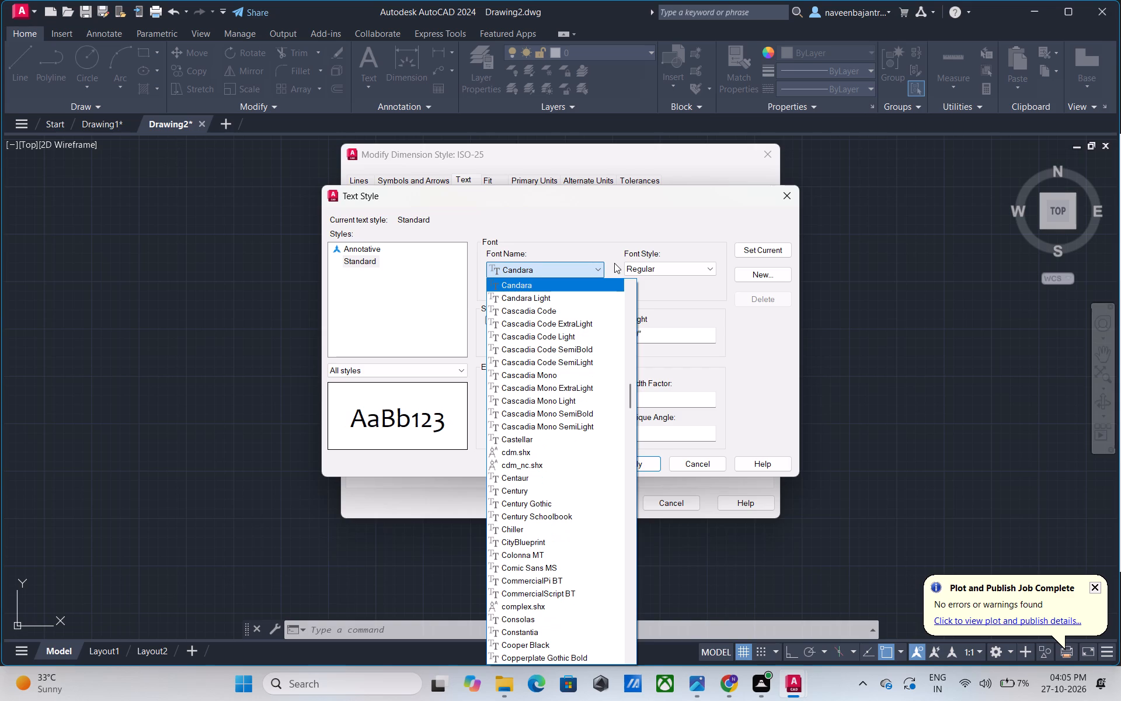
key(Down)
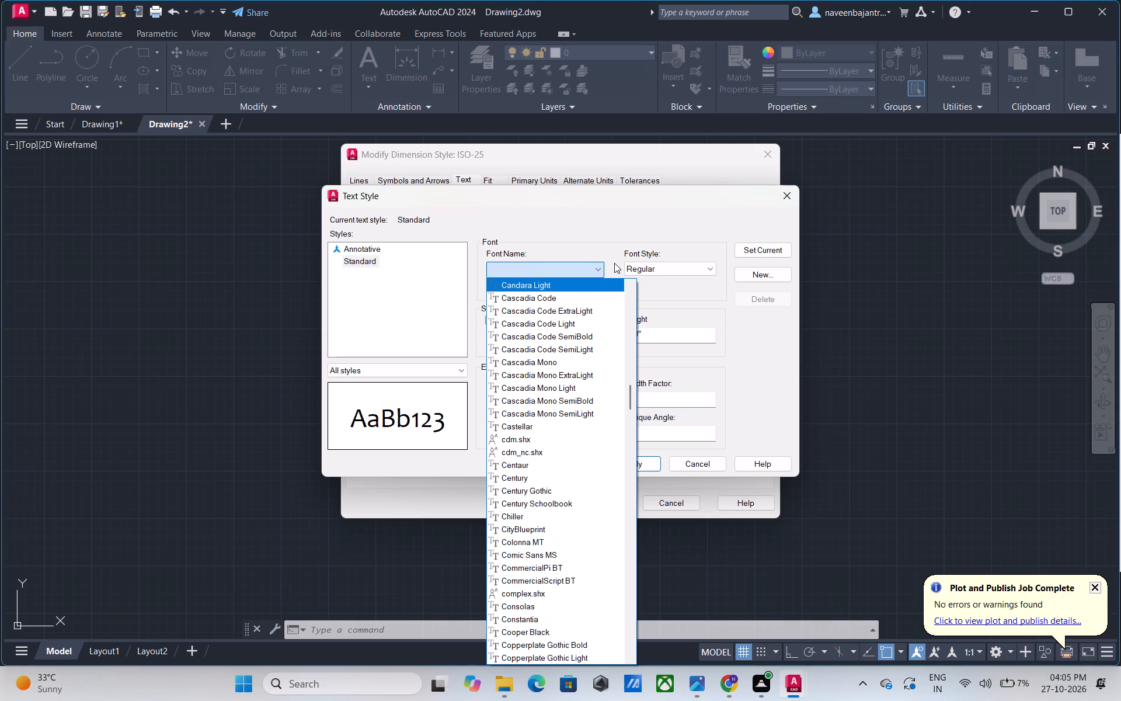
Preview the Cascadia fonts one by one for the Standard text style, from Cascadia Code to Cascadia Mono SemiLight.
key(Down)
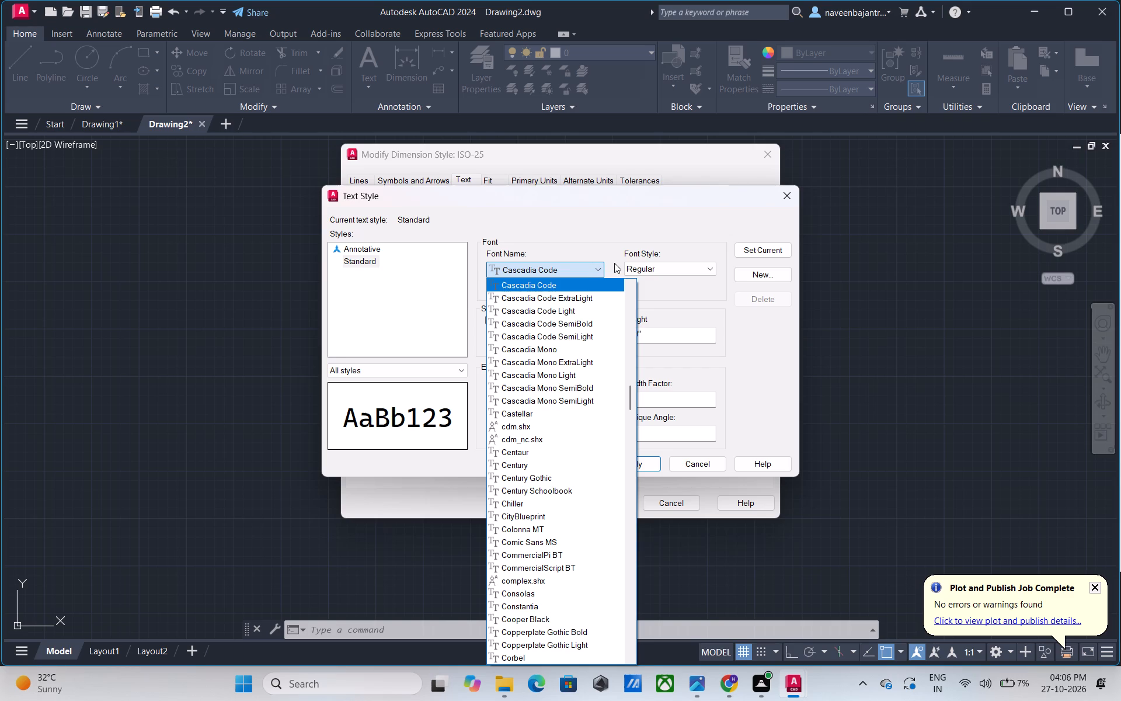
key(Down)
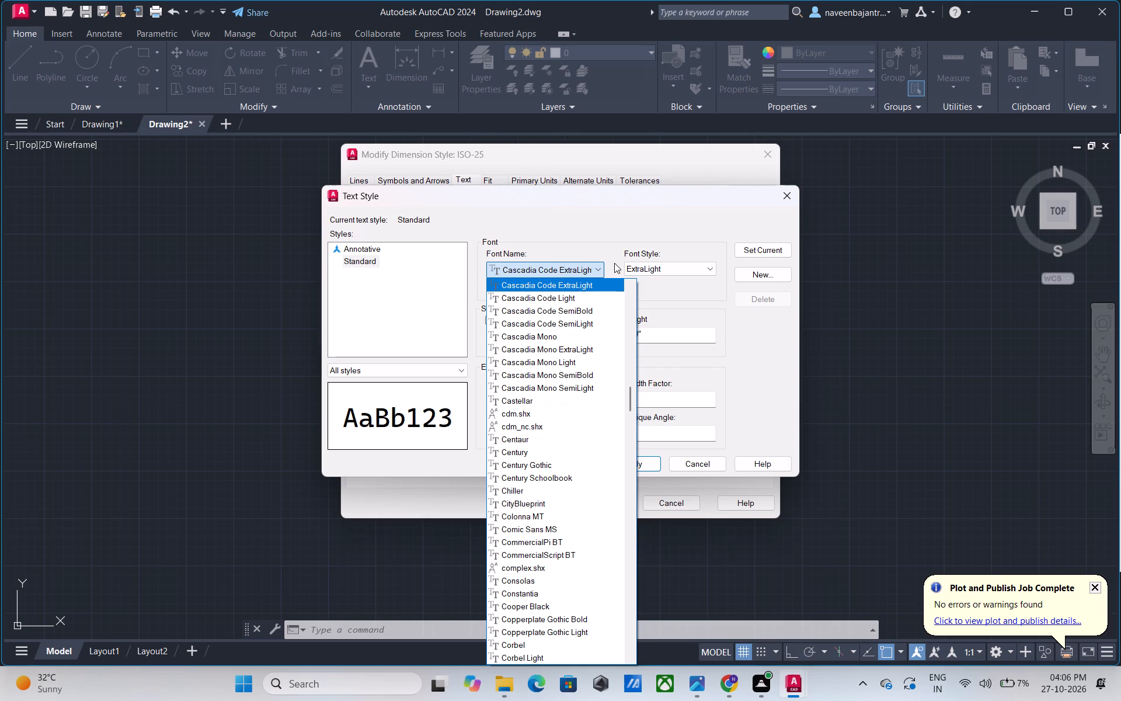
key(Down)
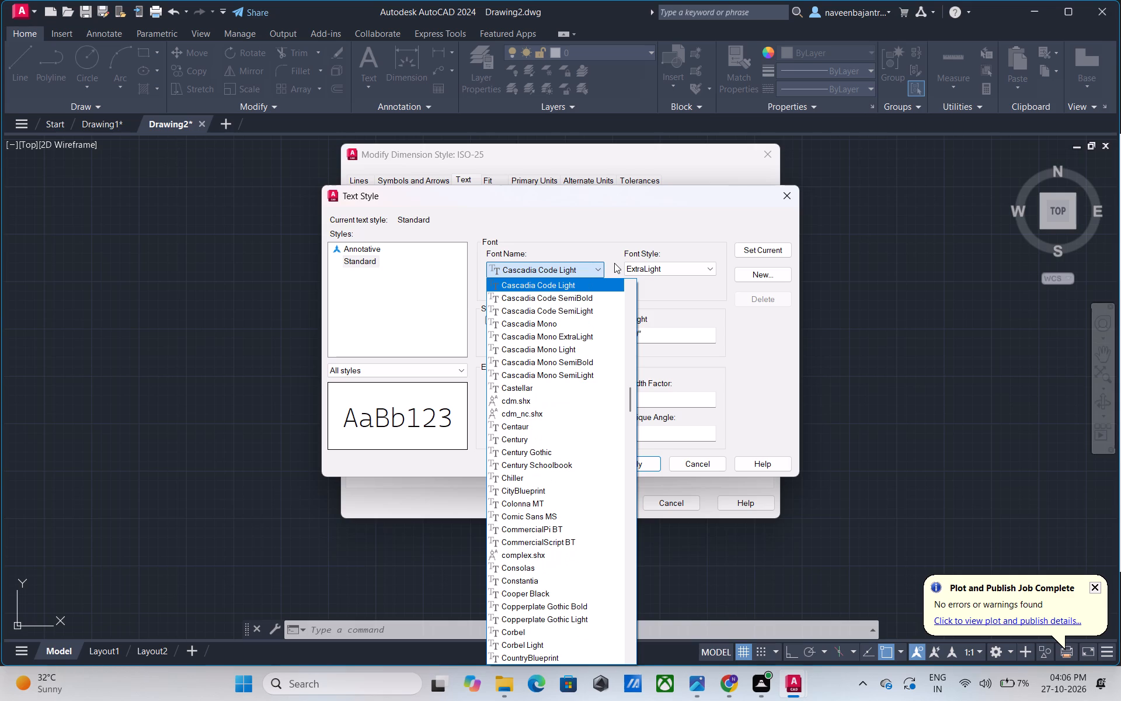
key(Down)
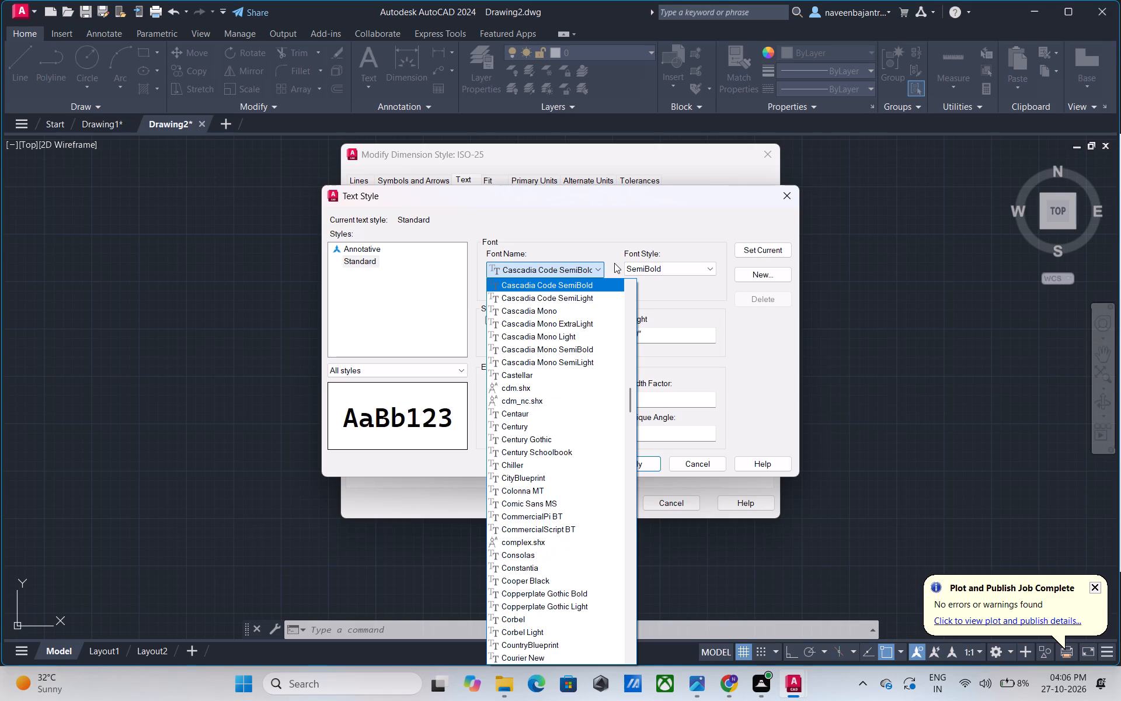
key(Down)
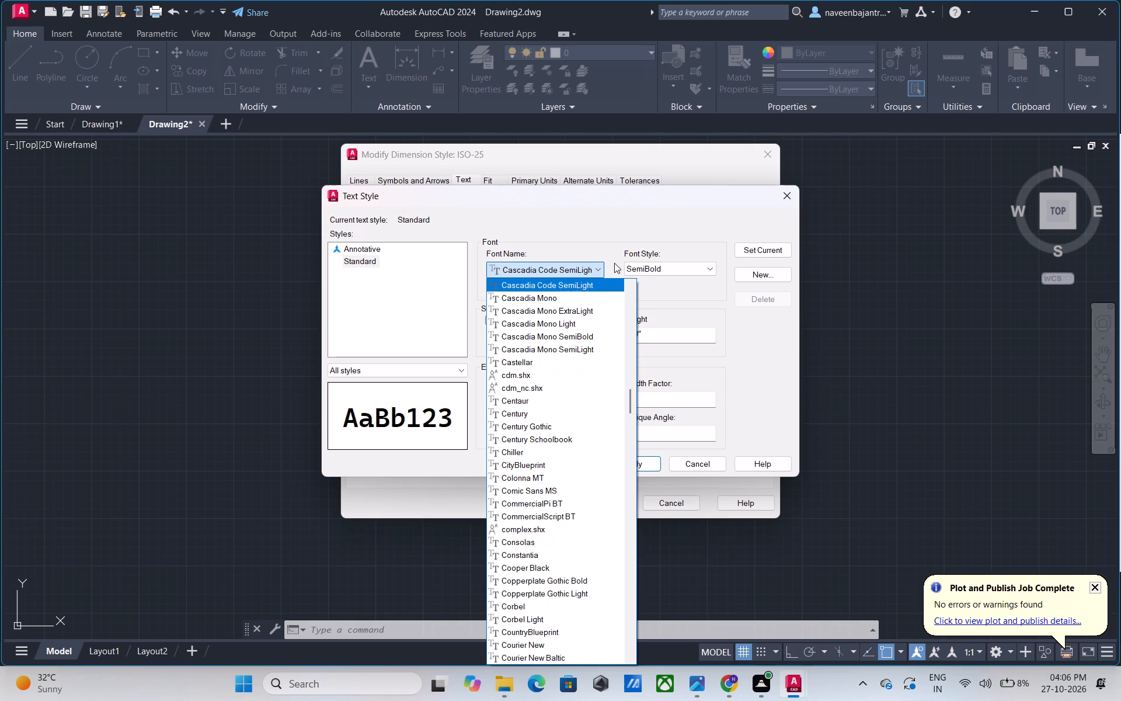
key(Down)
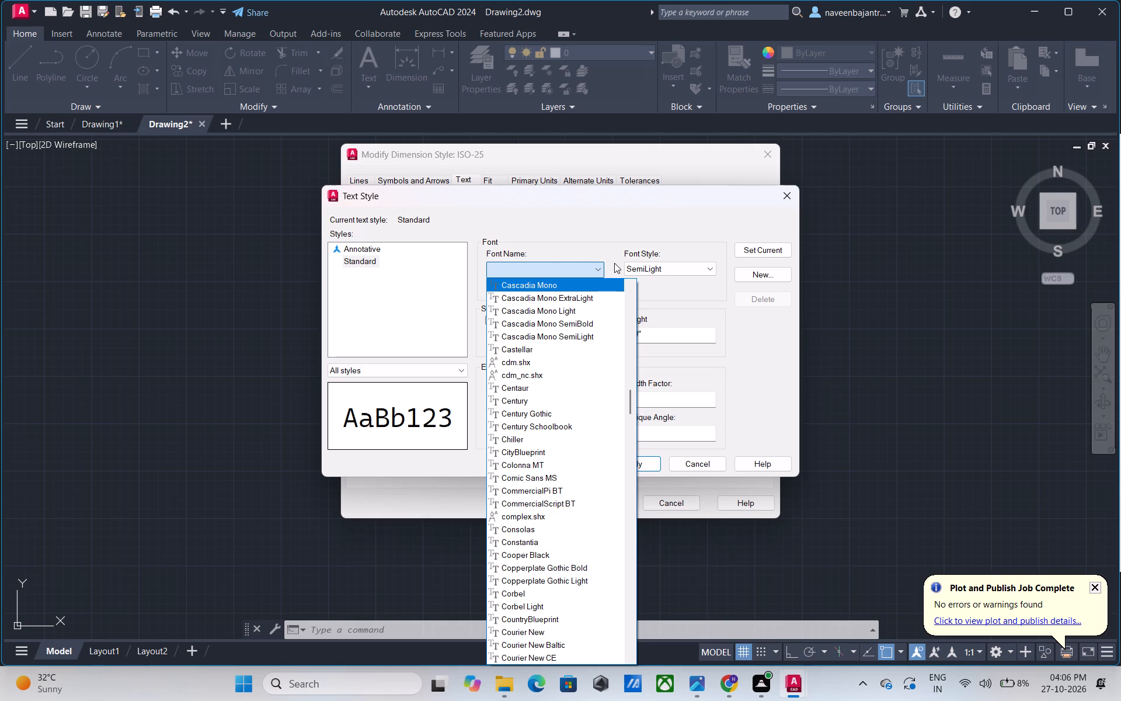
key(Down)
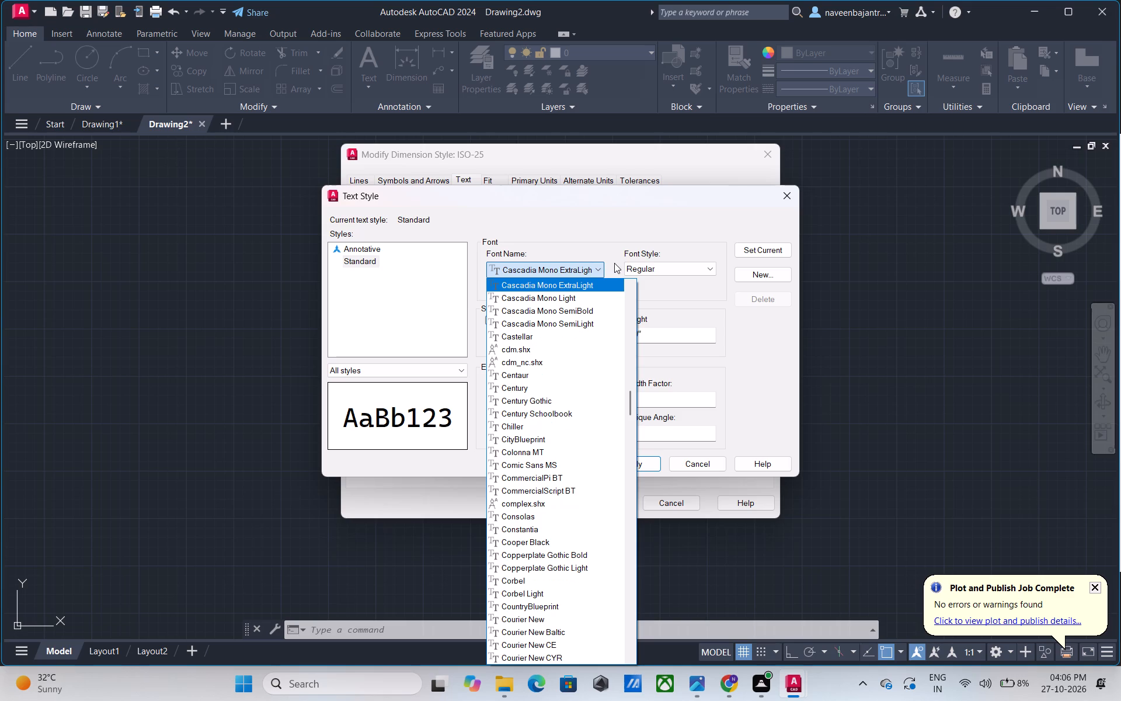
key(Down)
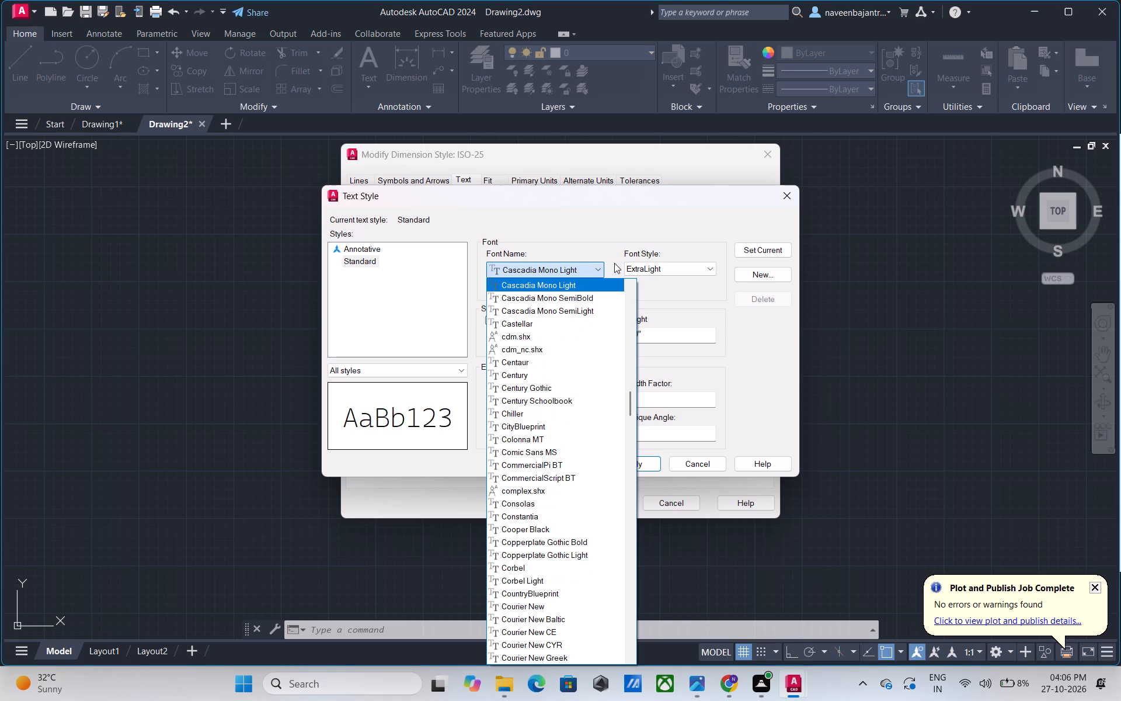
key(Down)
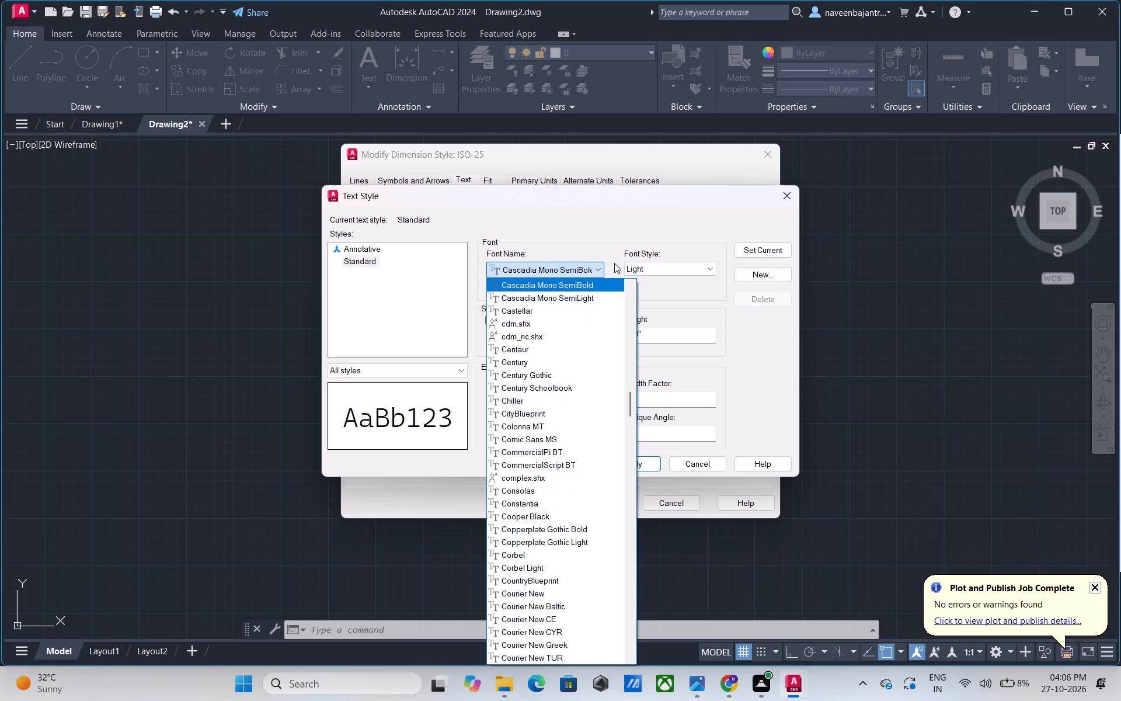
key(Down)
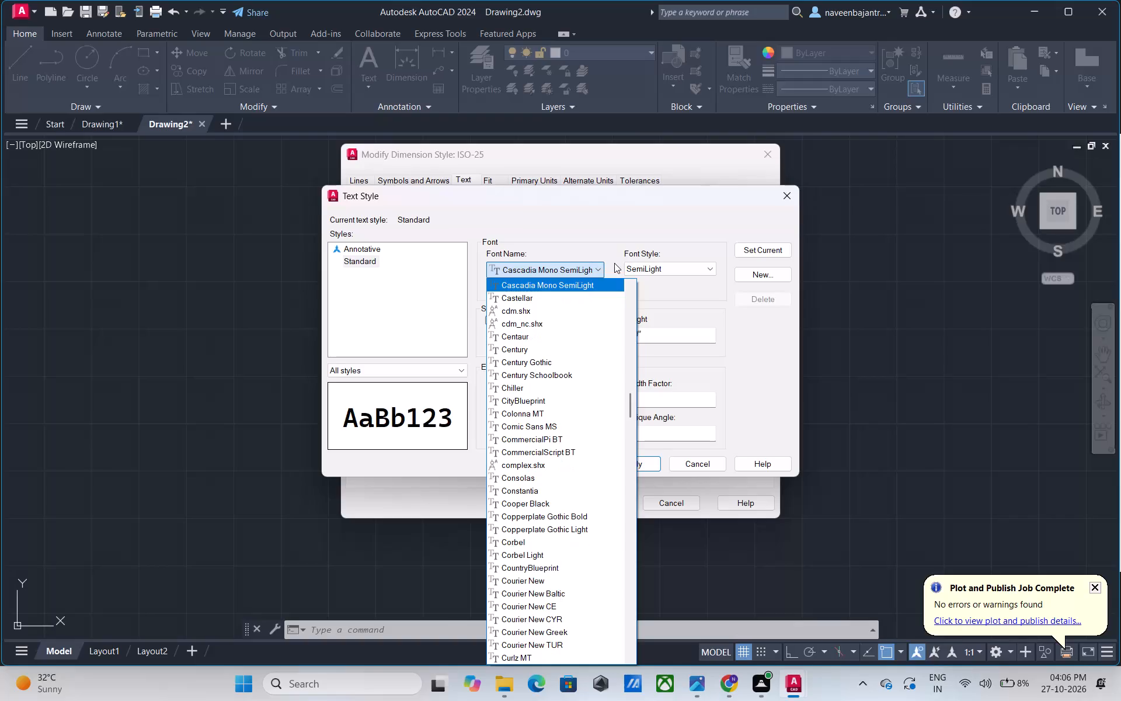
Preview fonts one by one for the Standard text style, from Castellar to Century Schoolbook.
key(Down)
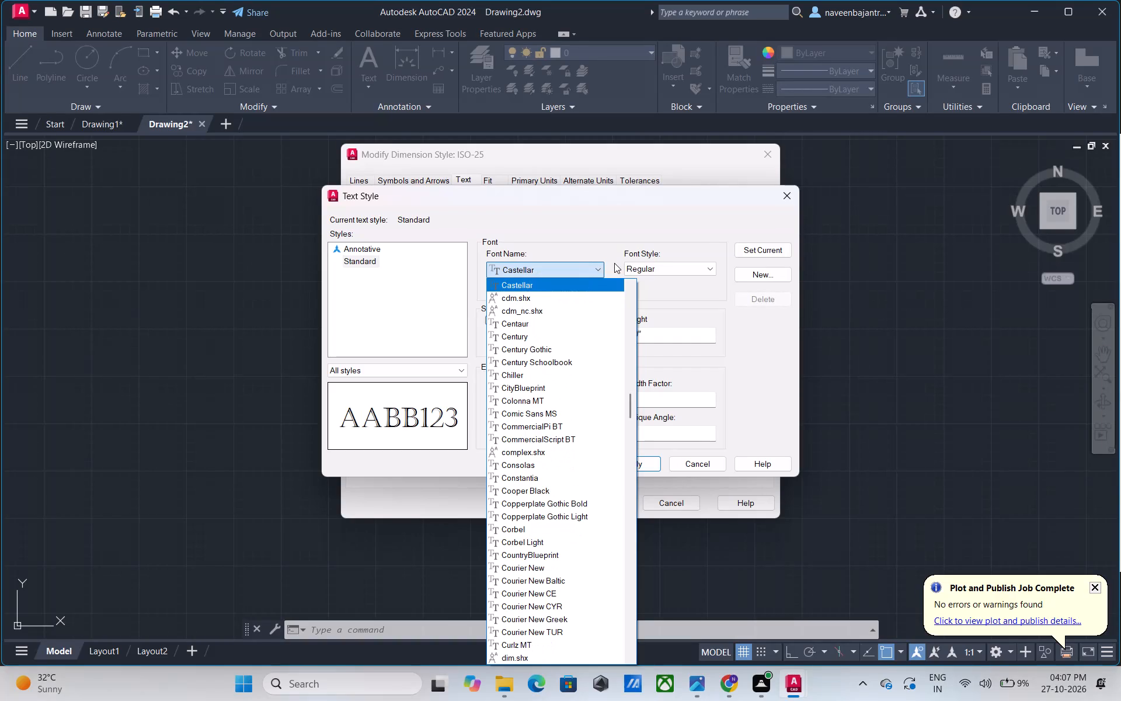
key(Down)
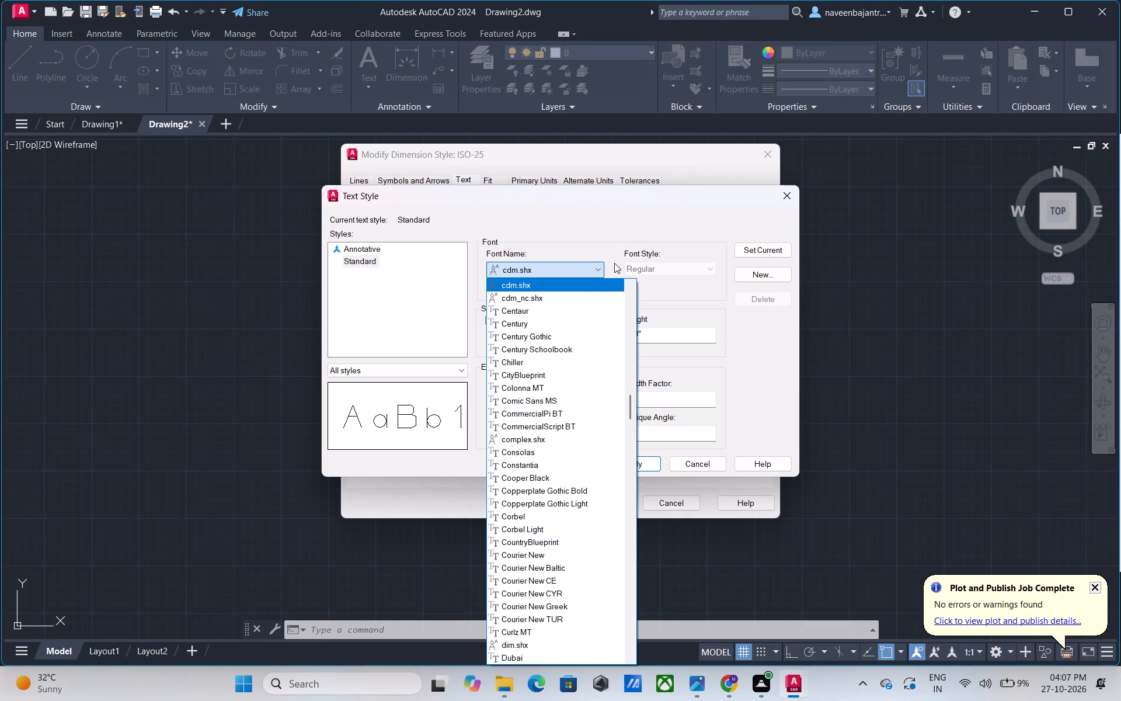
key(Down)
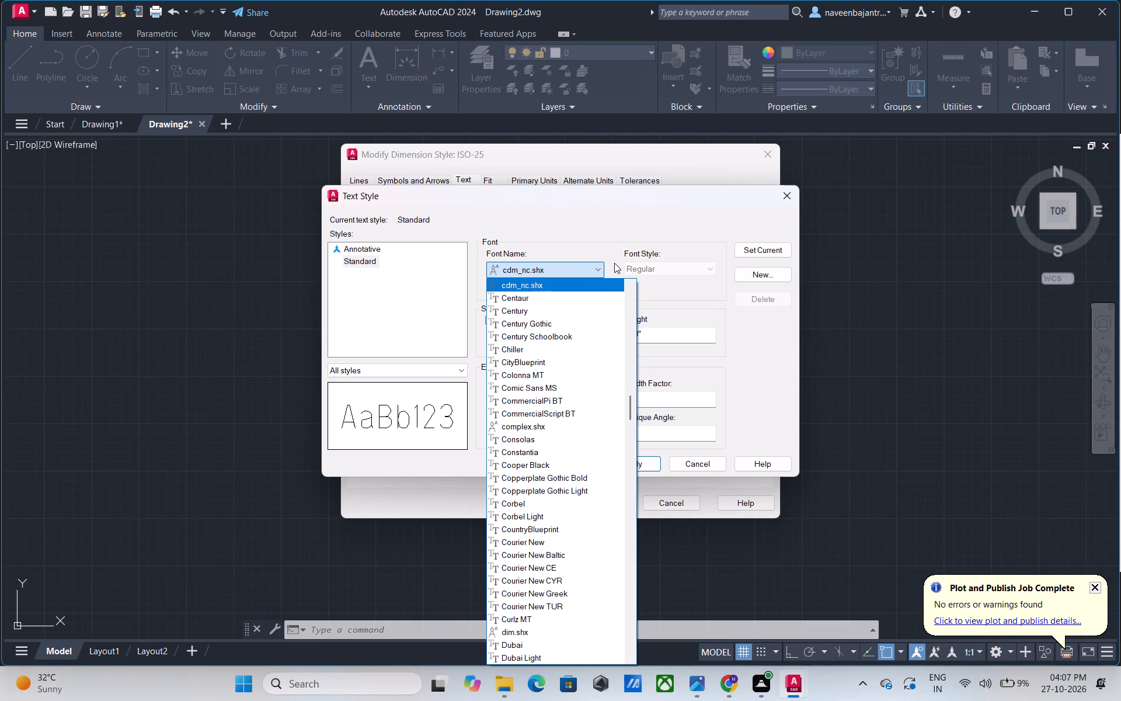
key(Down)
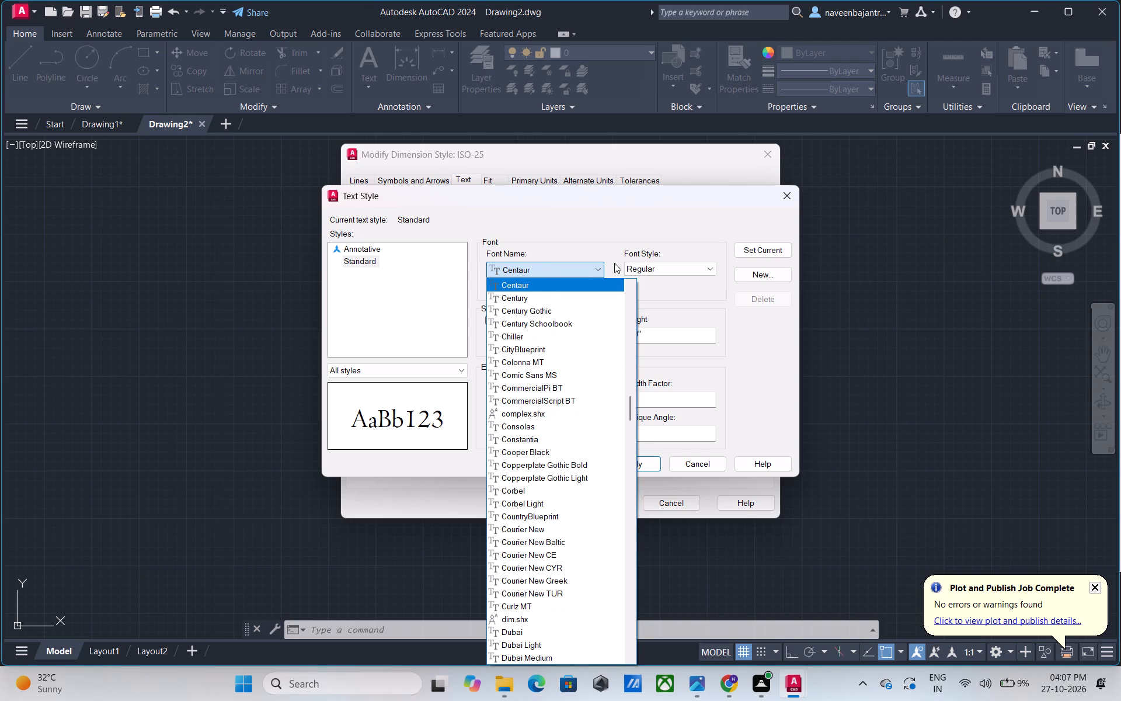
key(Down)
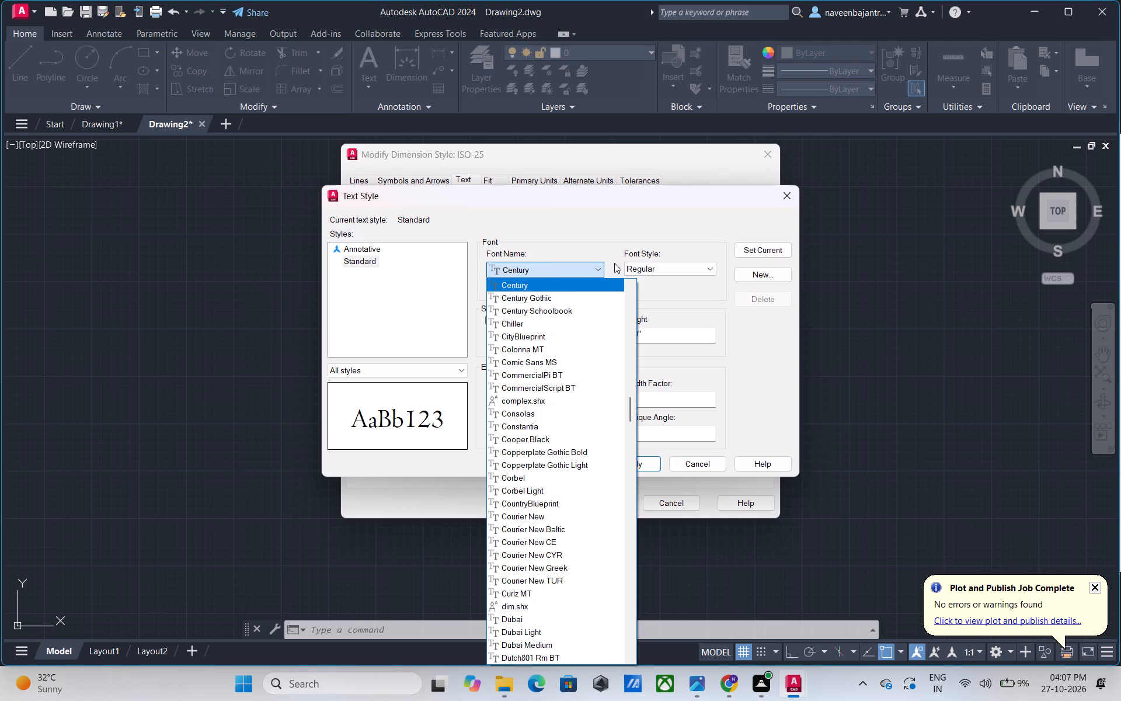
key(Down)
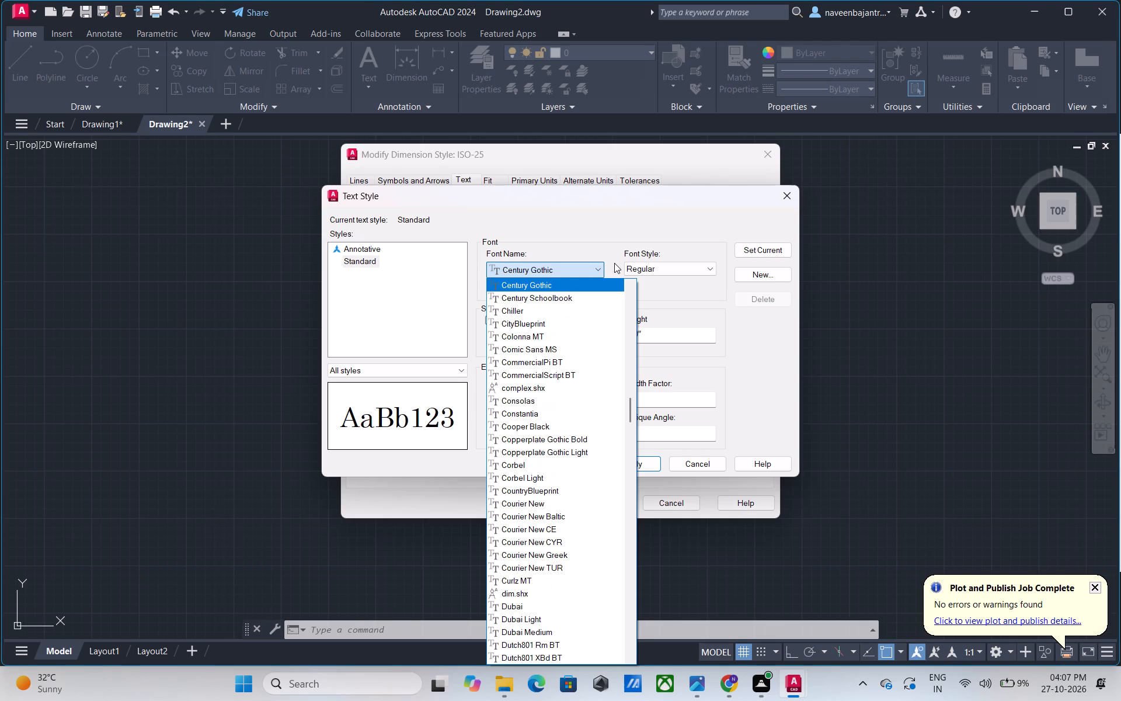
key(Down)
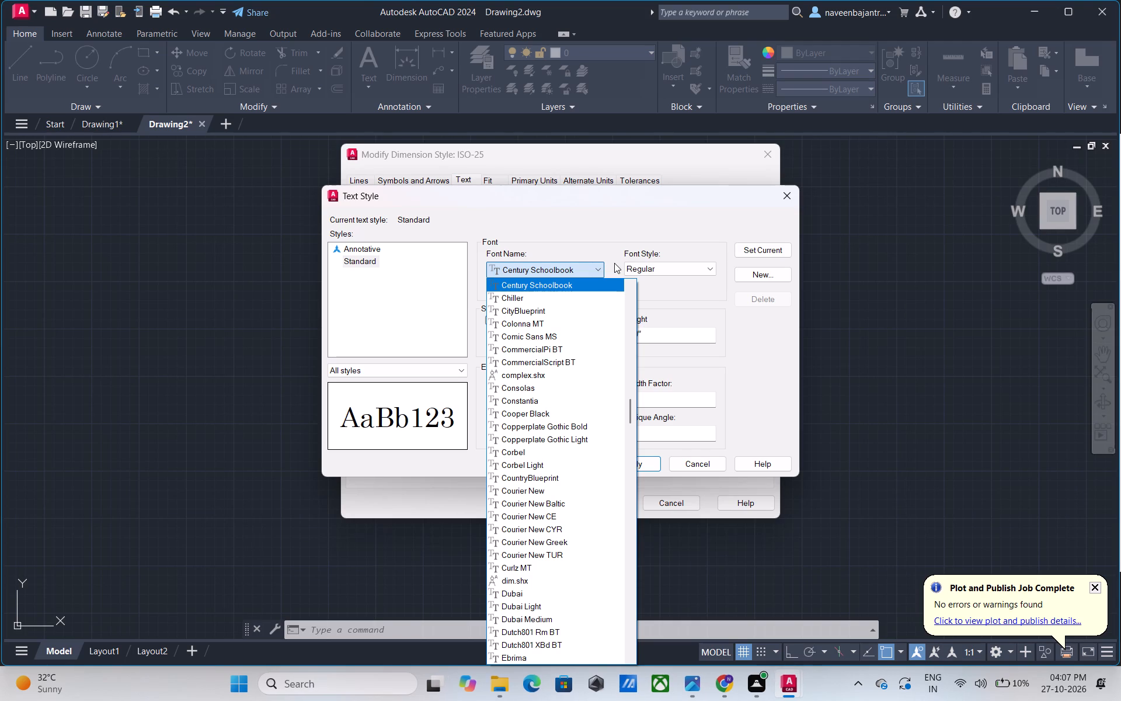
Preview fonts one by one for the Standard text style, from Chiller to Copperplate Gothic Light.
key(Down)
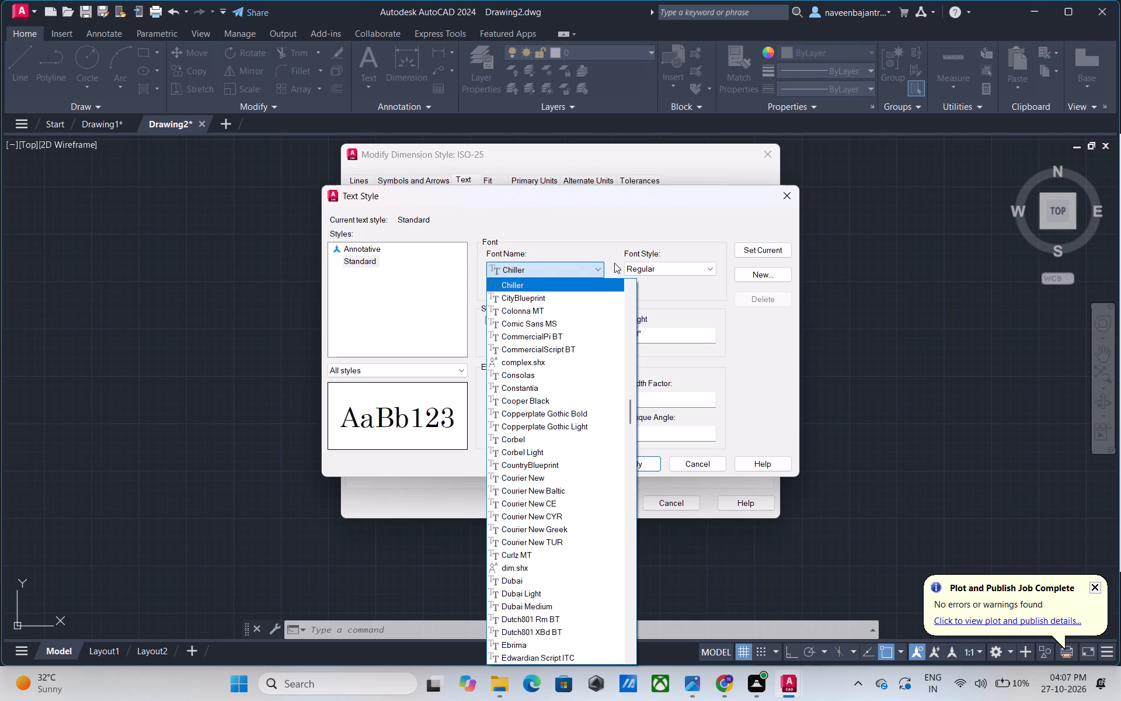
key(Down)
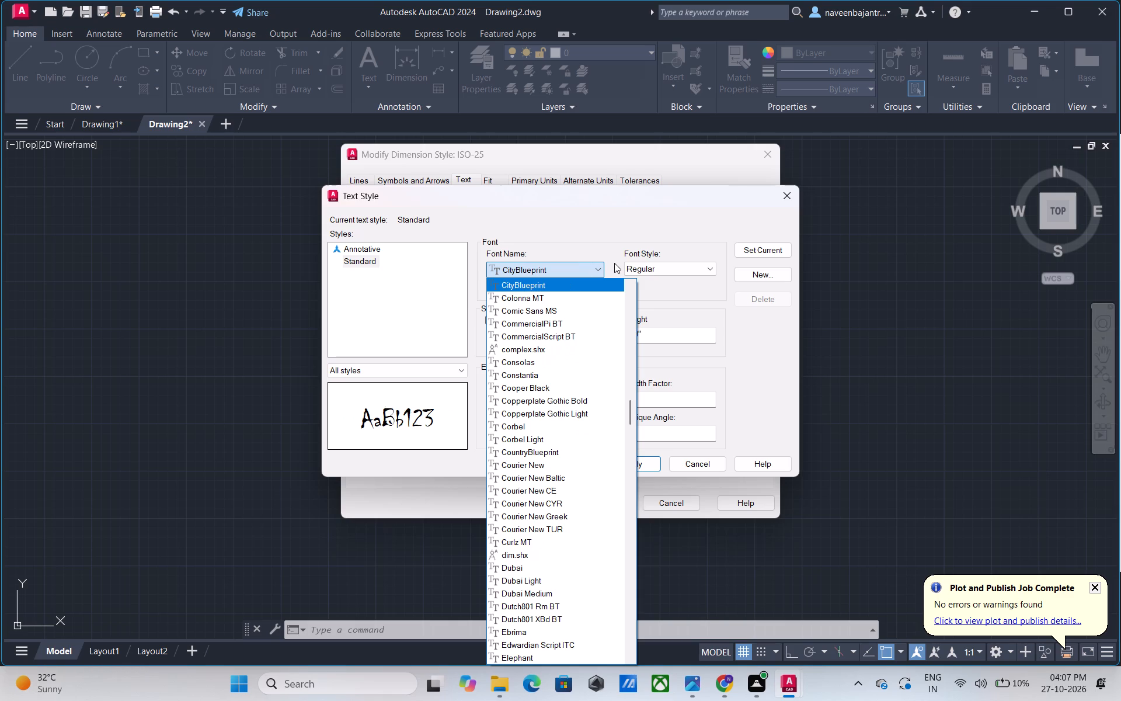
key(Down)
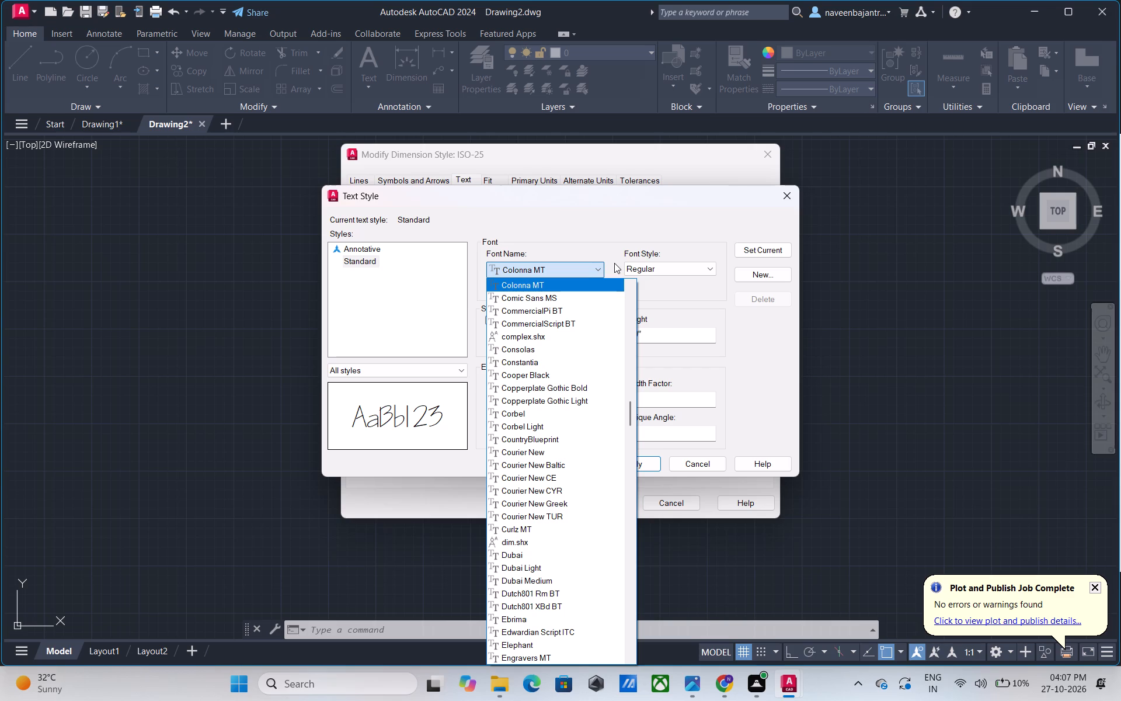
key(Down)
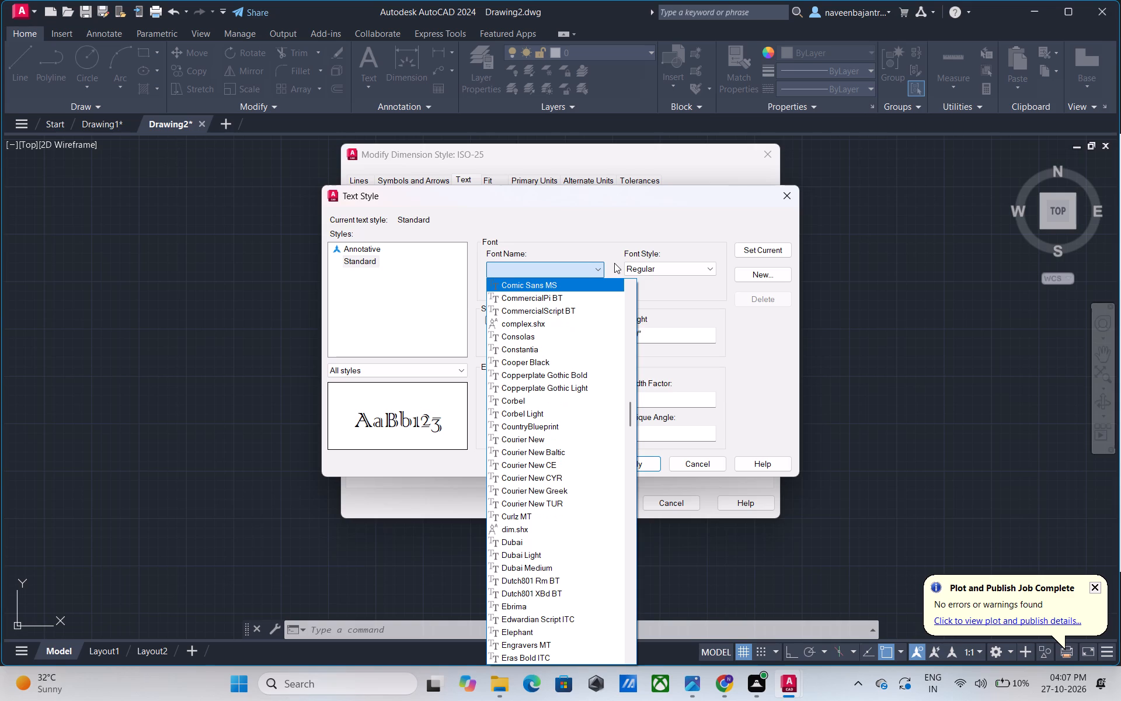
key(Down)
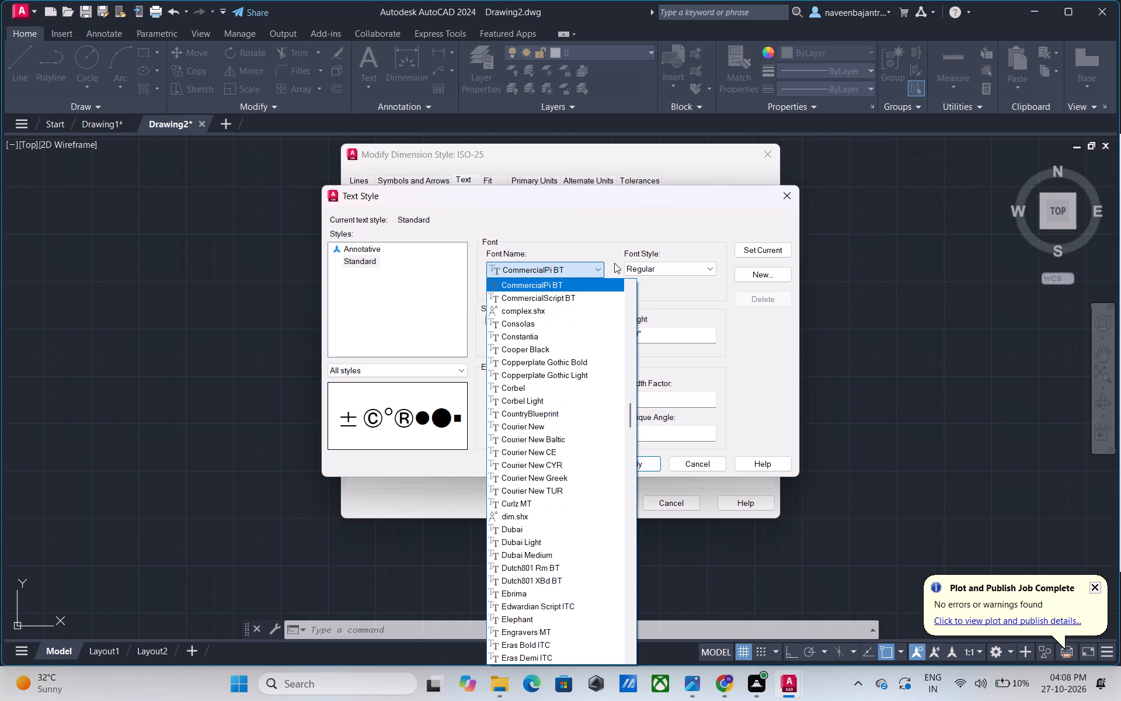
key(Down)
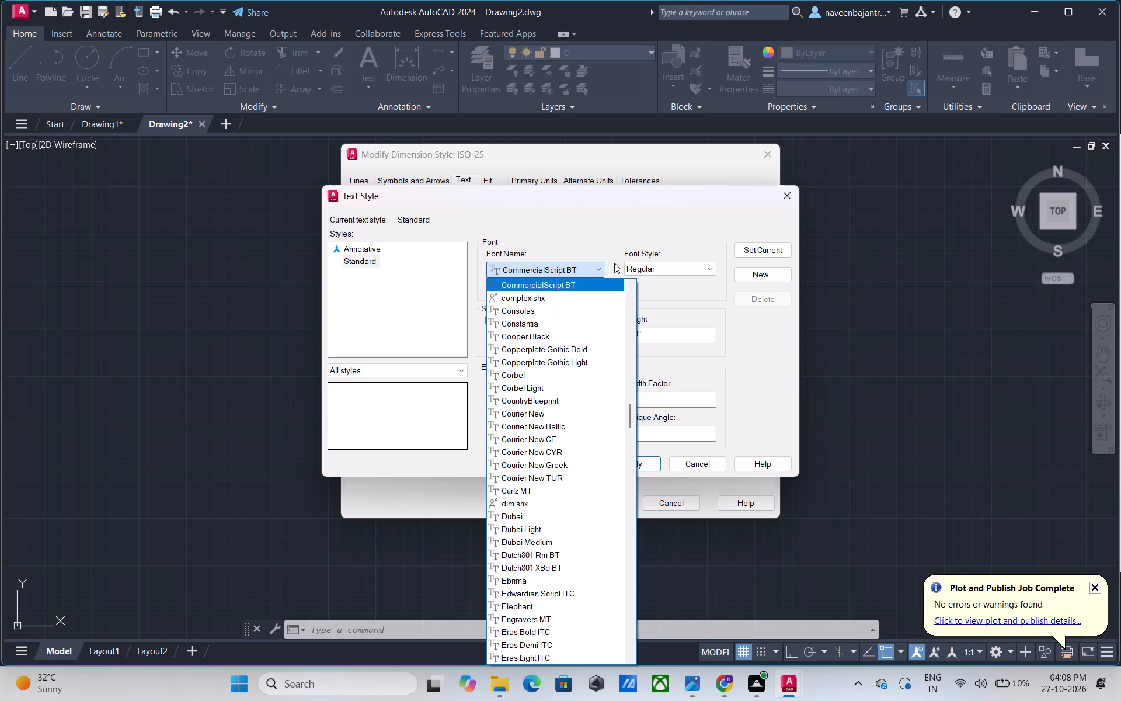
key(Down)
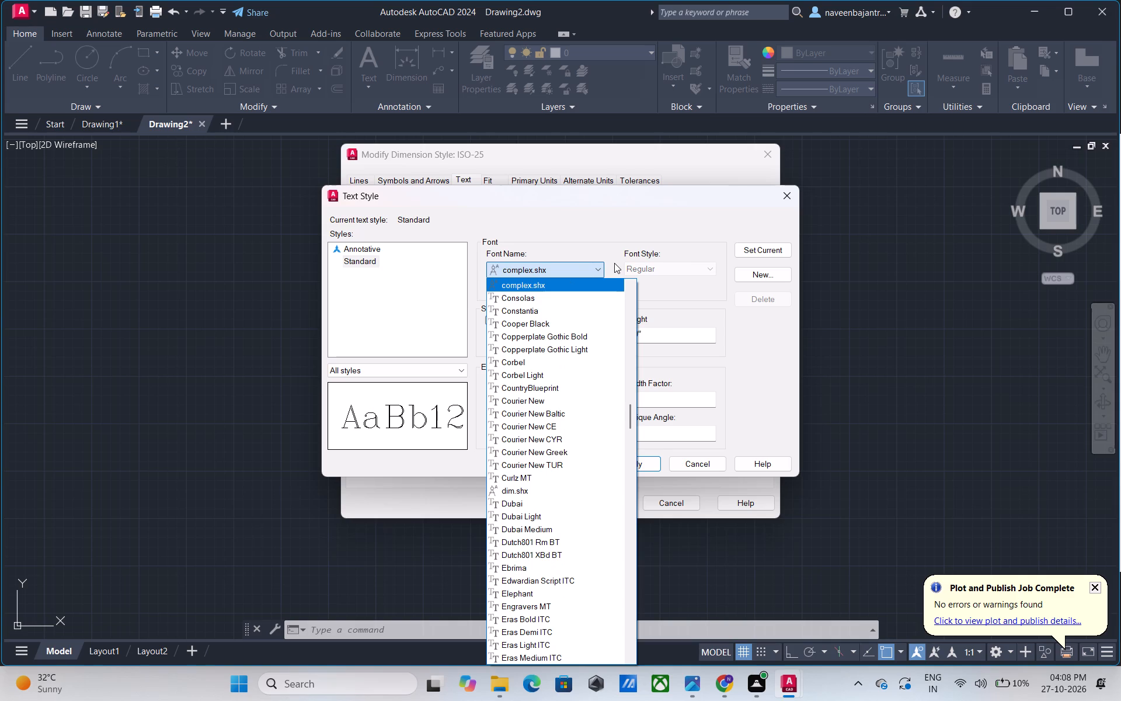
key(Down)
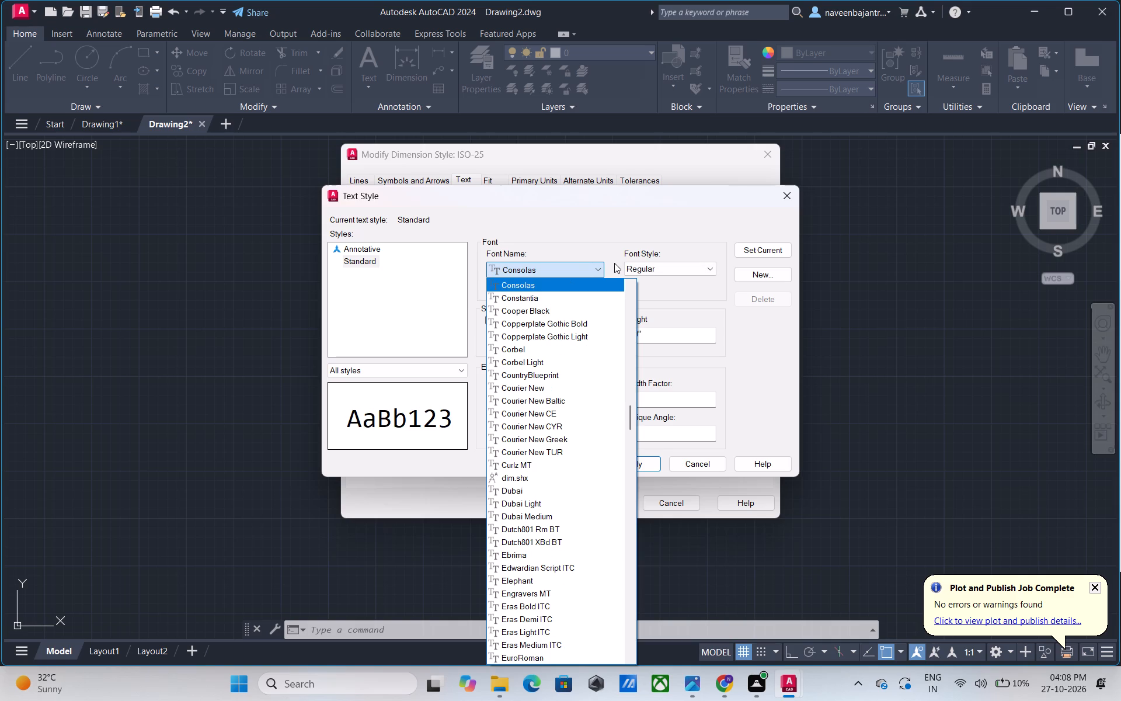
key(Down)
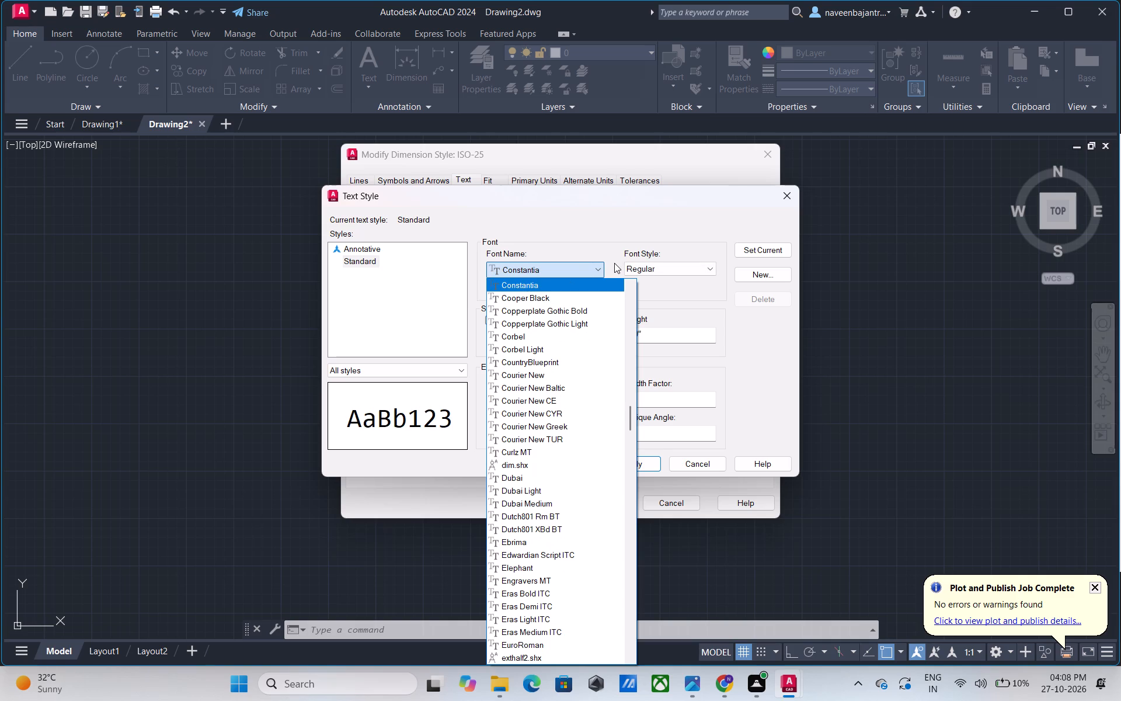
key(Down)
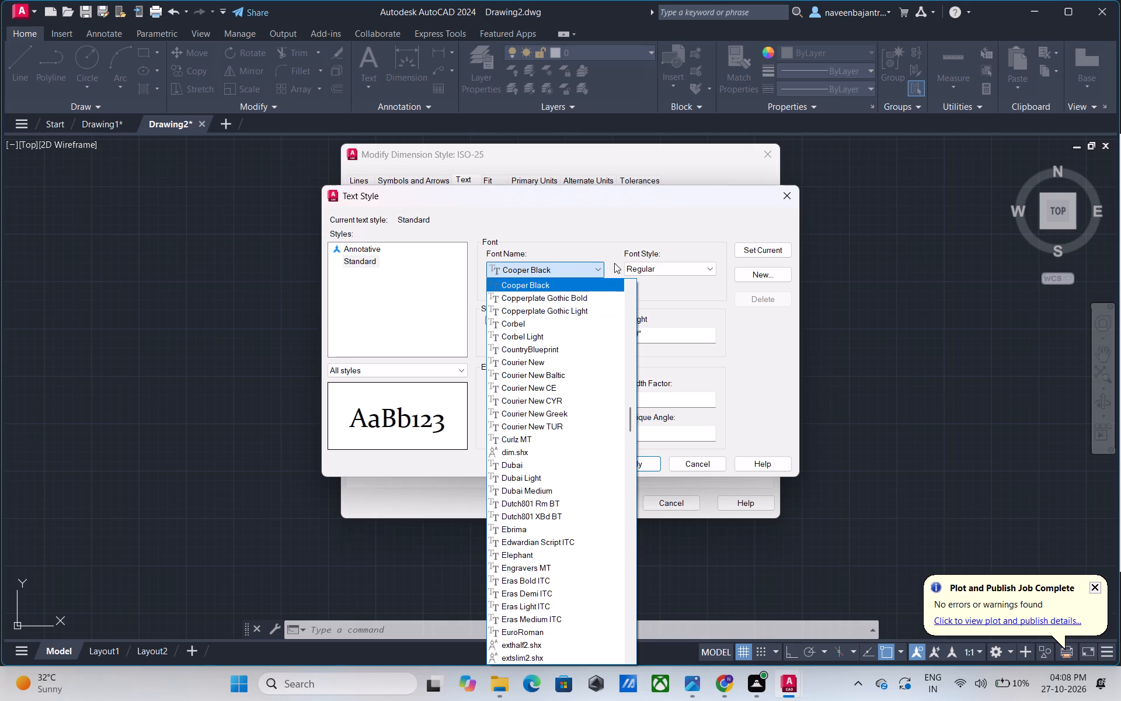
key(Down)
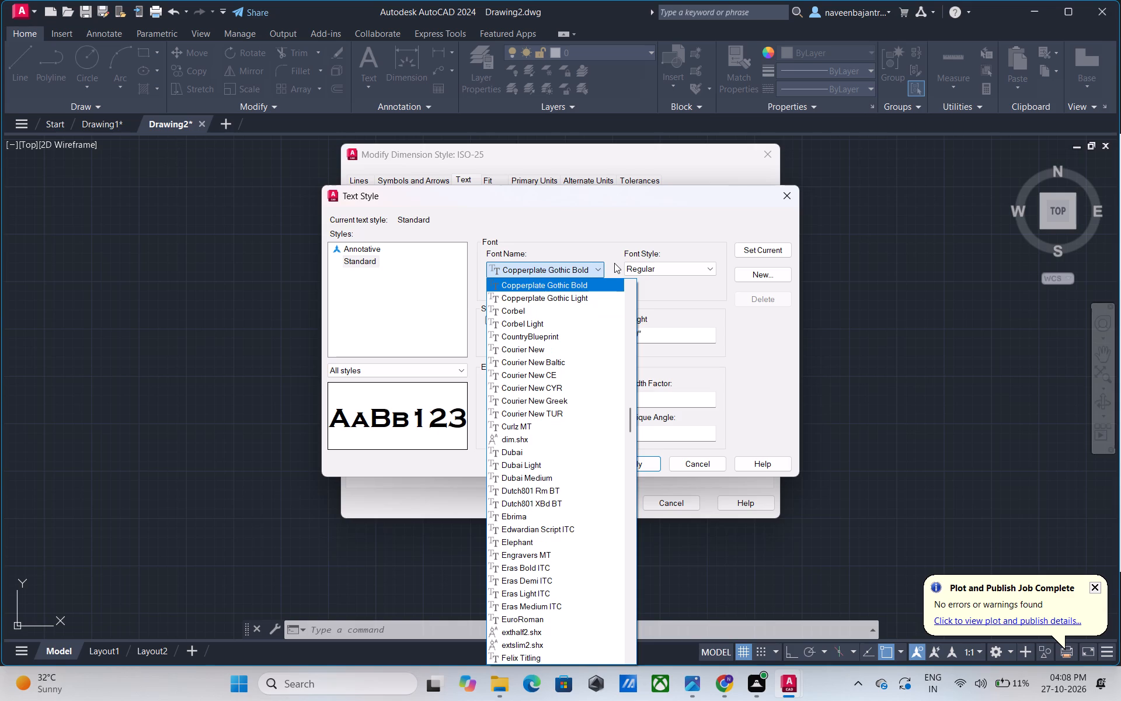
key(Down)
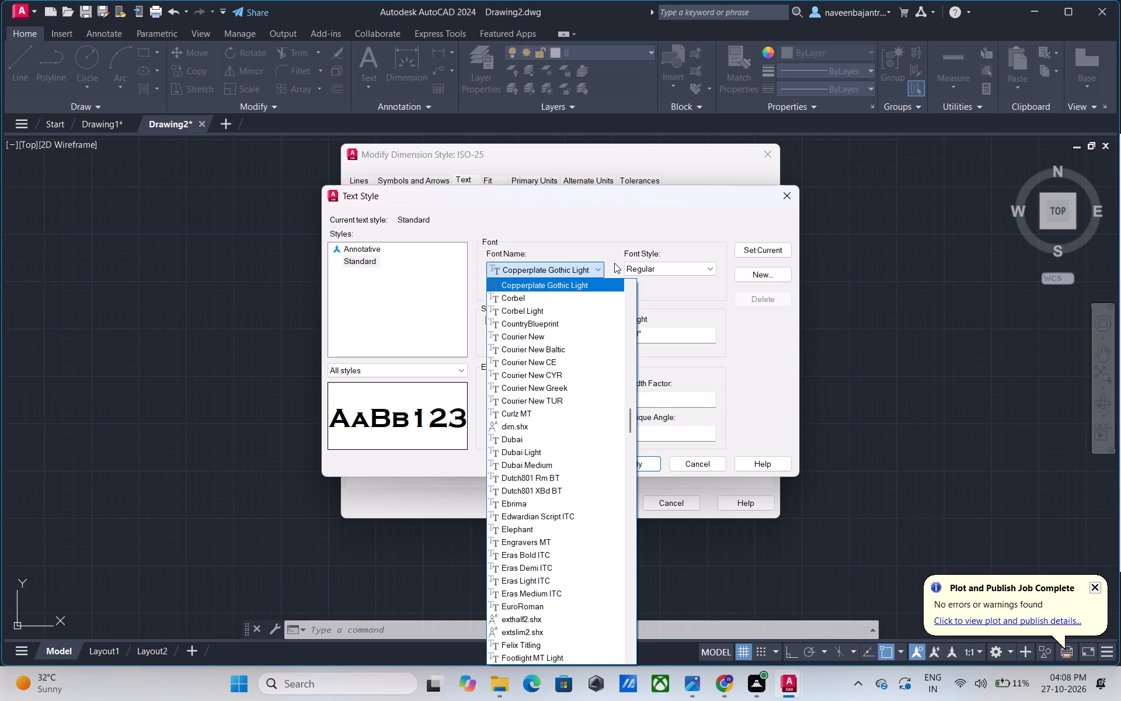
Continue previewing fonts one by one for the Standard text style, from Corbel through the Courier New variants to Curlz MT.
key(Down)
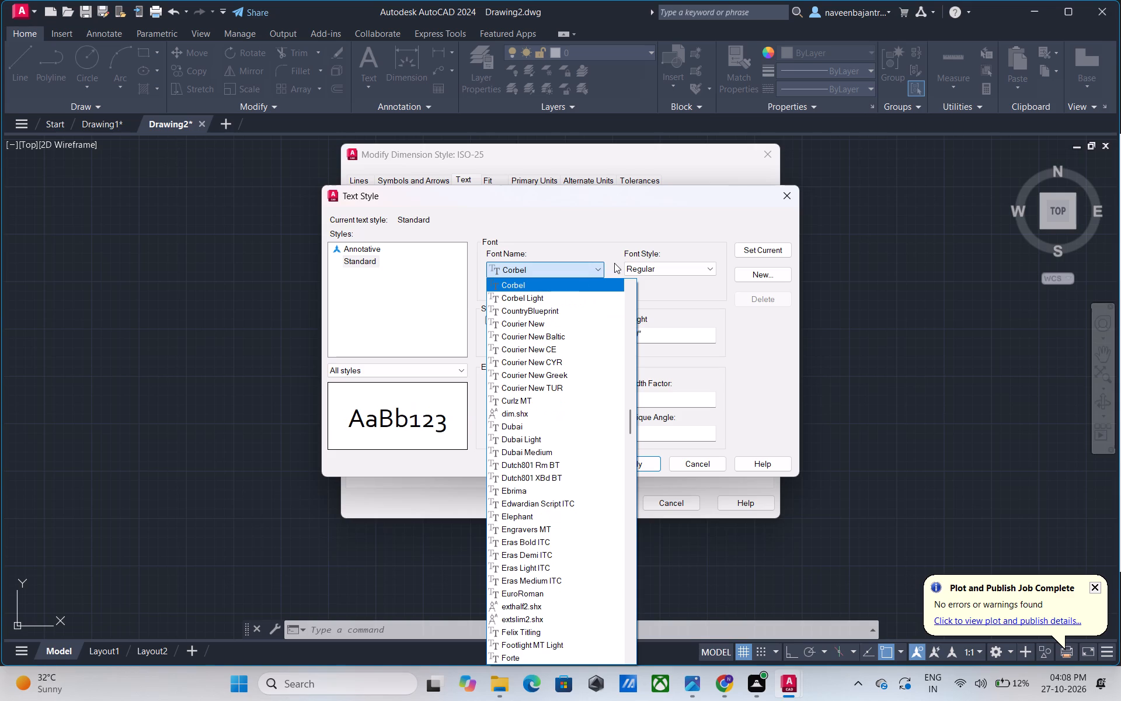
key(Down)
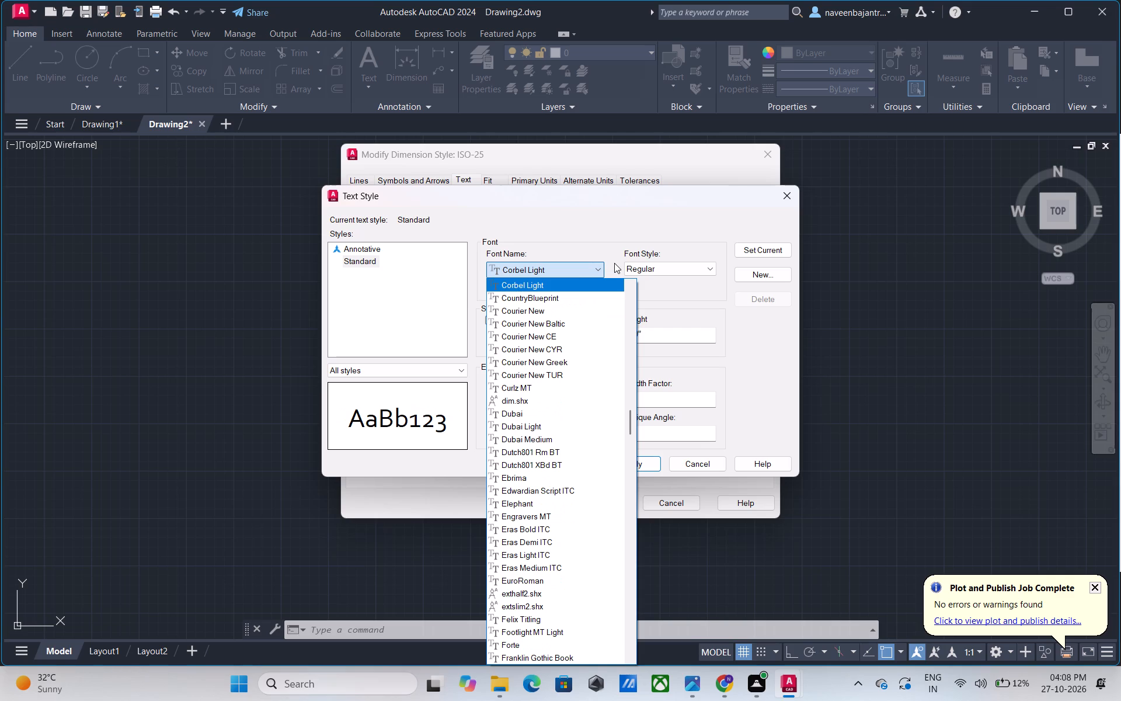
key(Down)
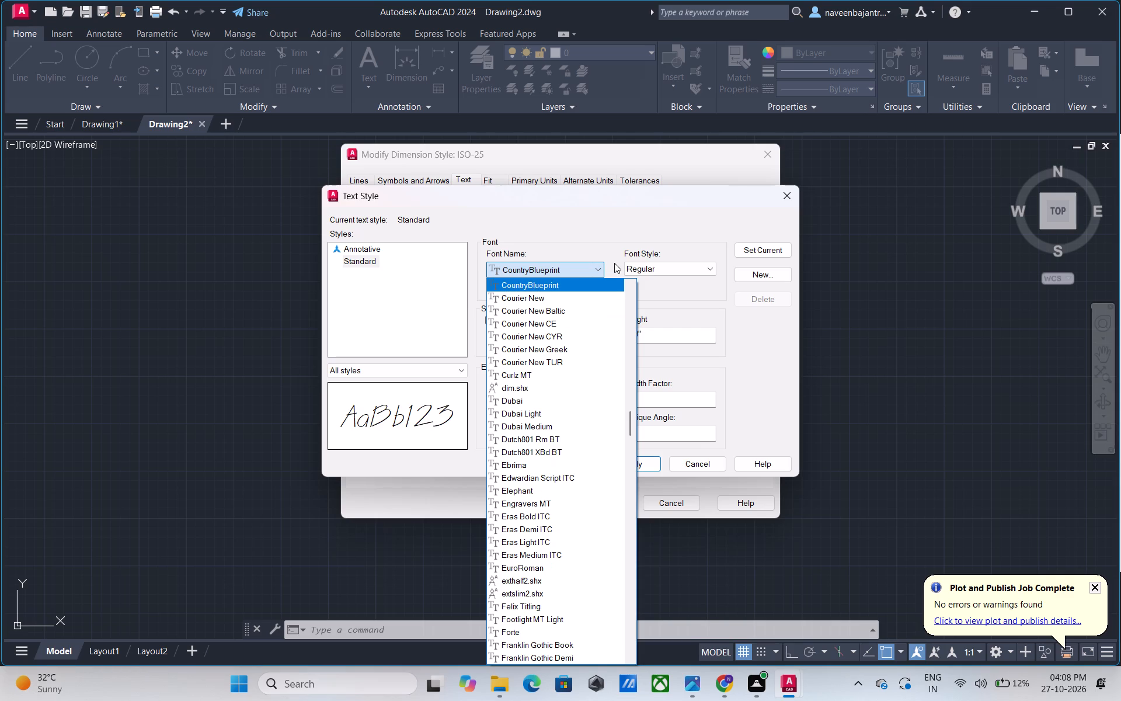
key(Down)
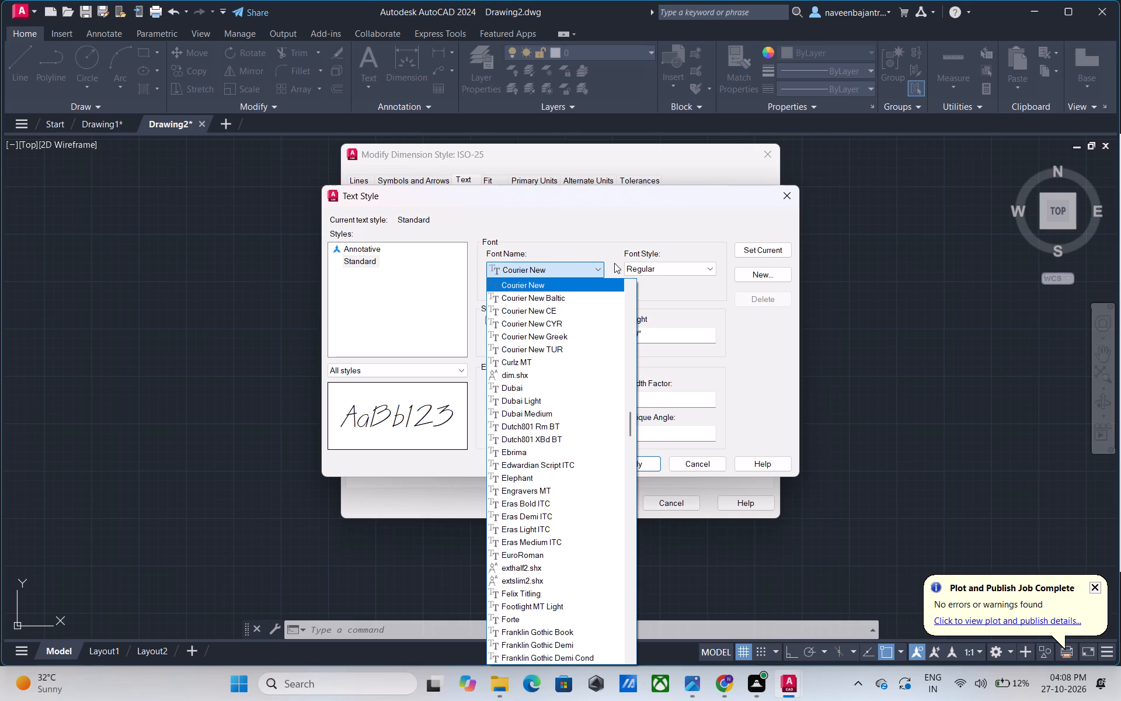
key(Down)
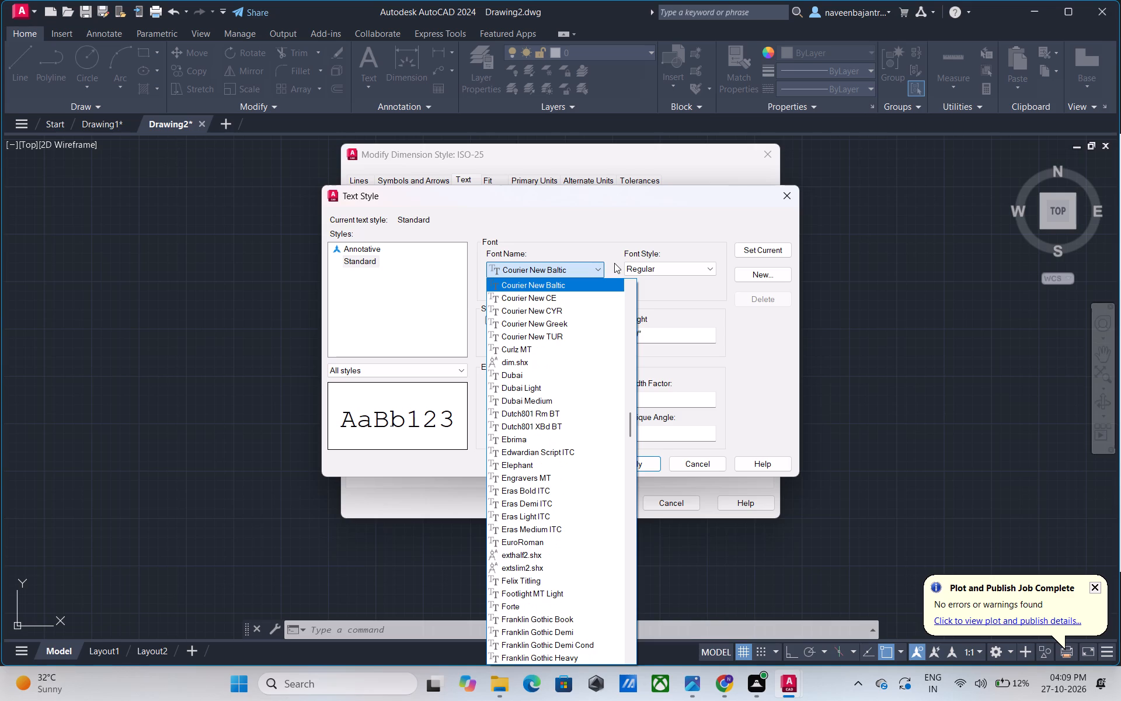
key(Down)
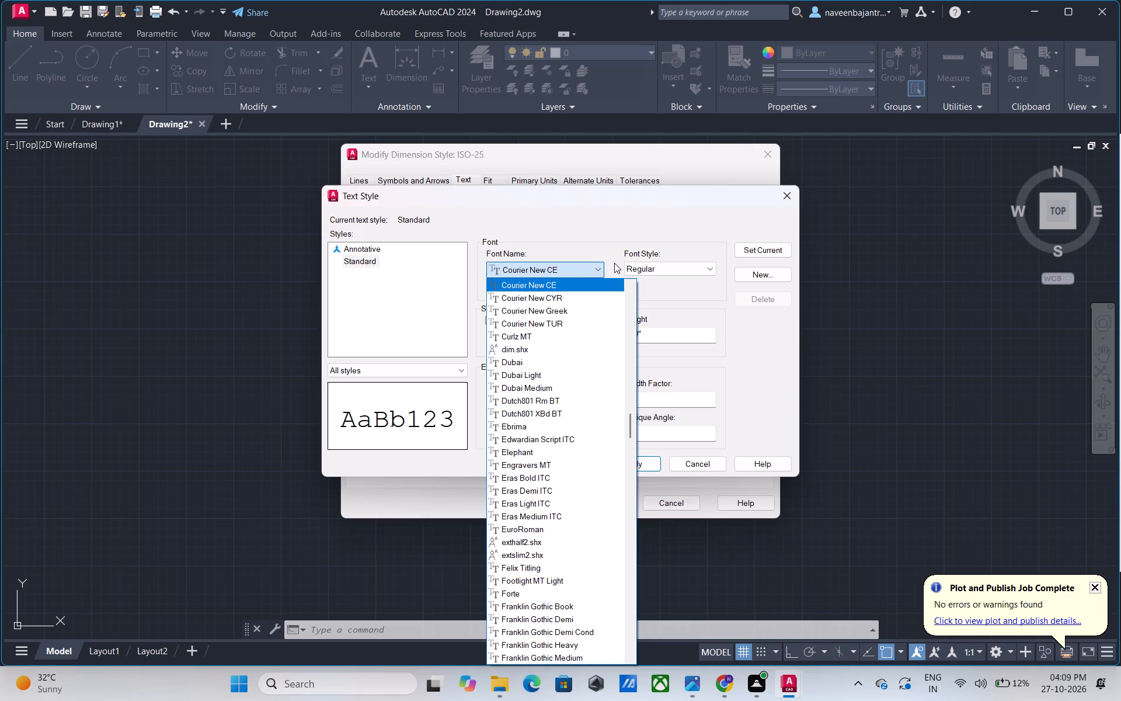
key(Down)
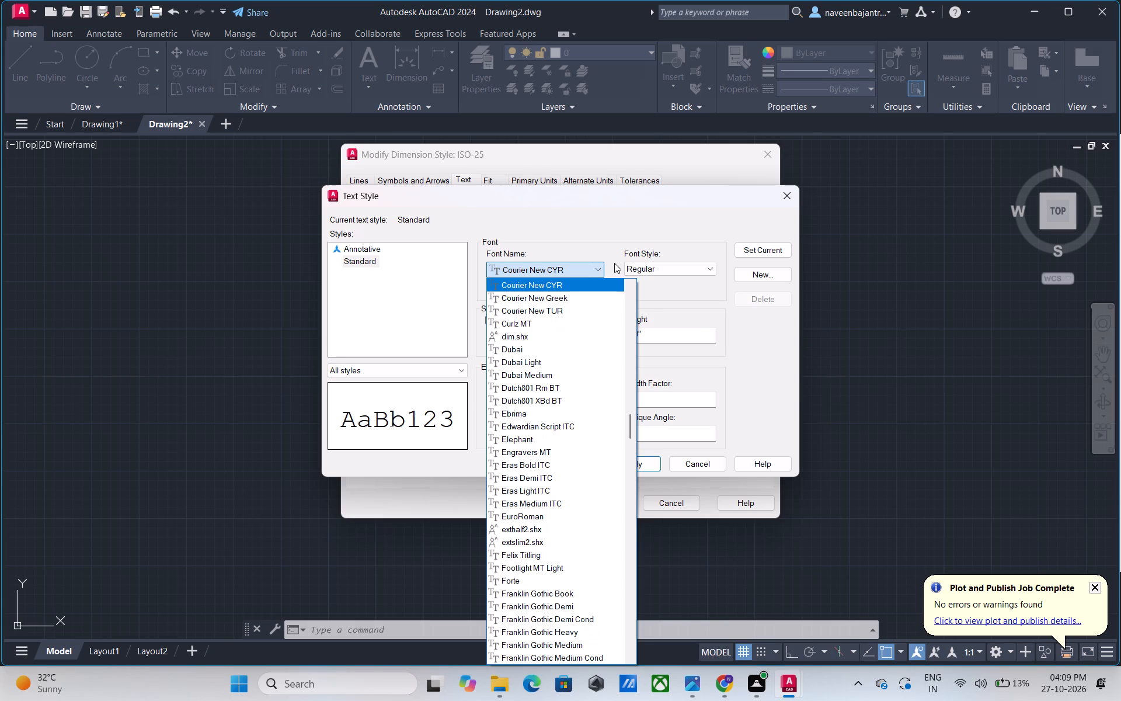
key(Down)
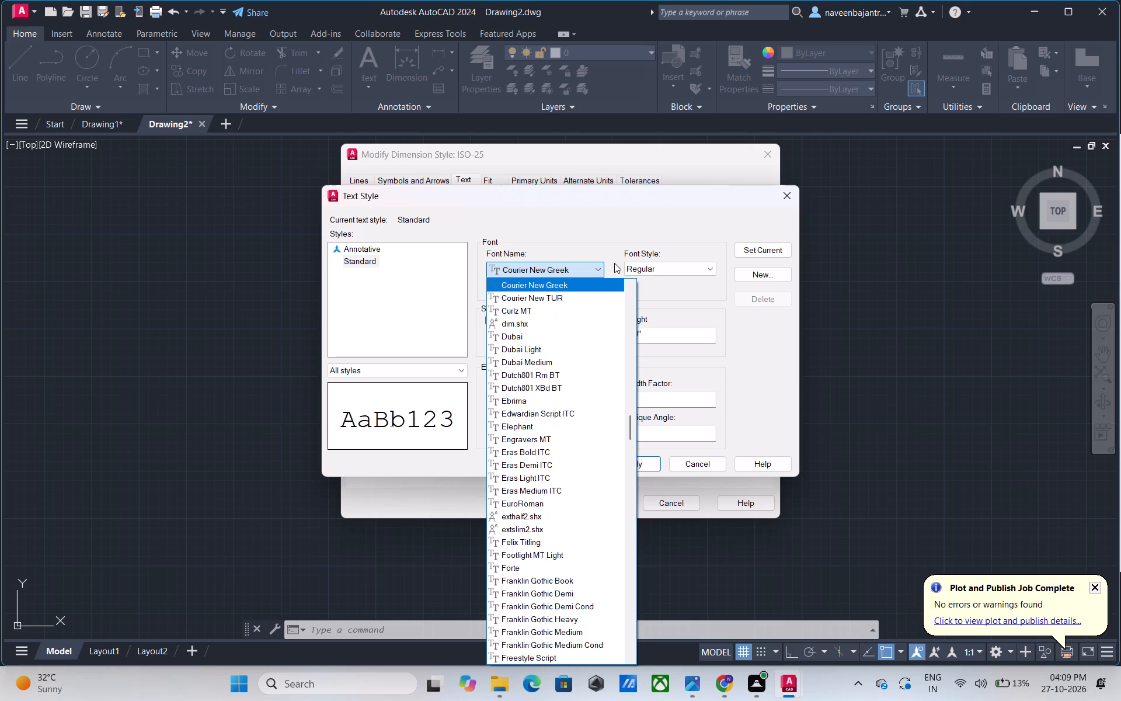
key(Down)
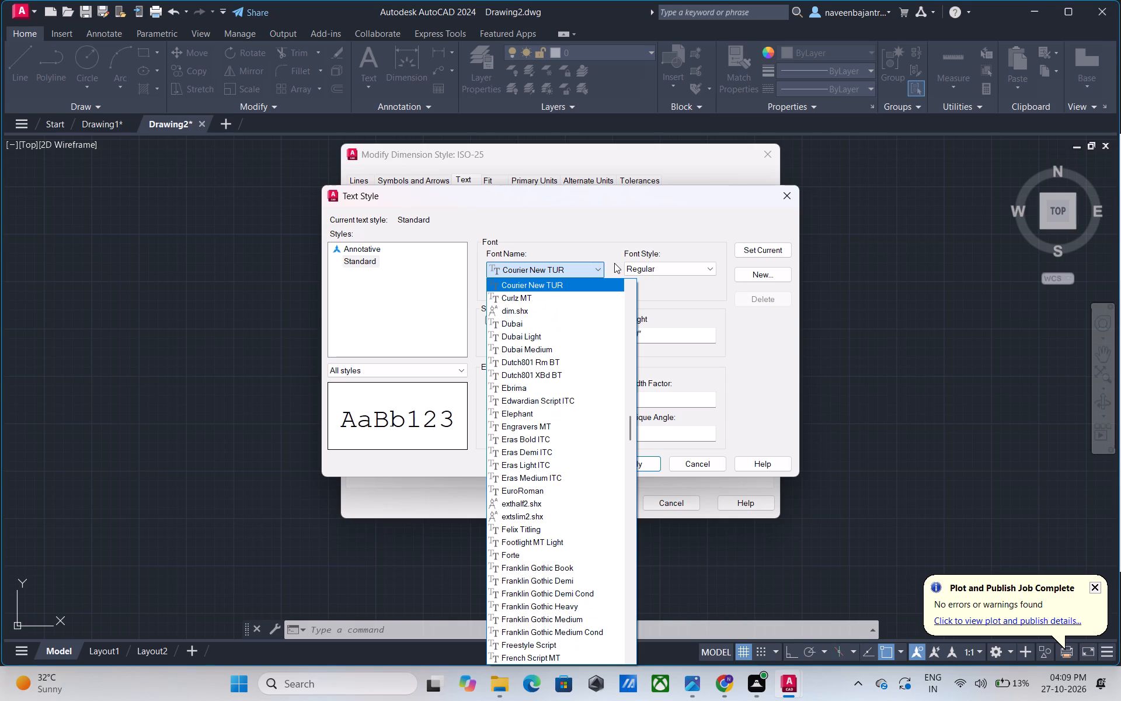
key(Down)
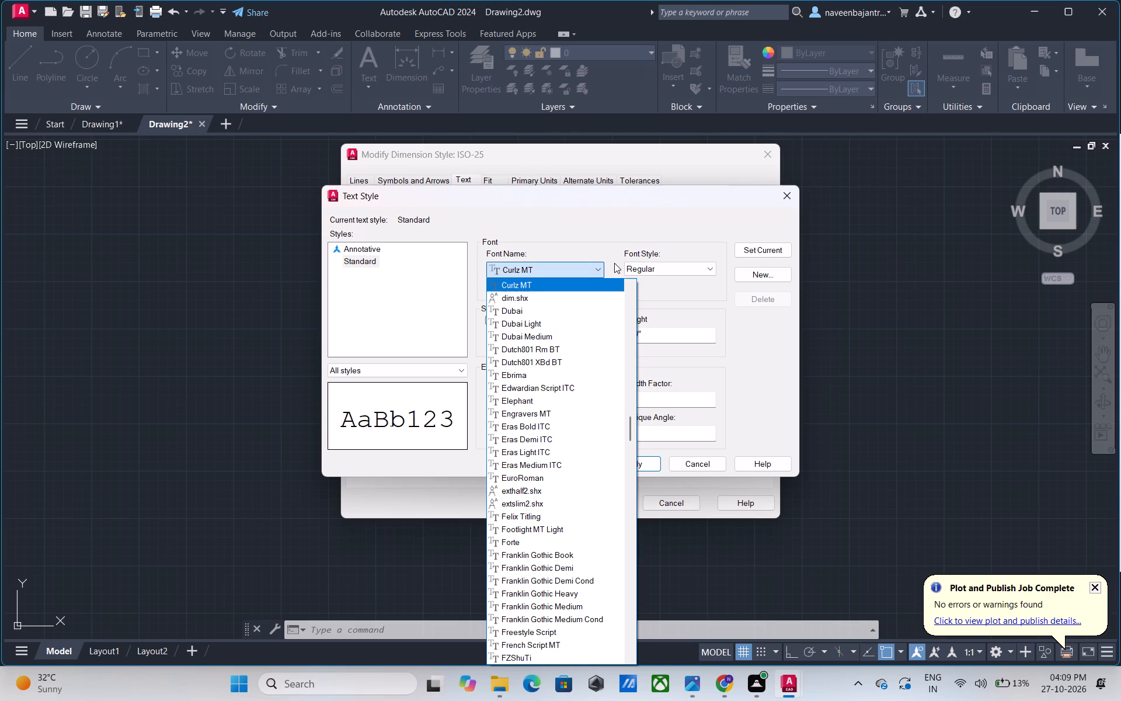
Preview fonts one by one for the Standard text style, from dim.shx through the Dubai variants to Dutch801 XBd BT.
key(Down)
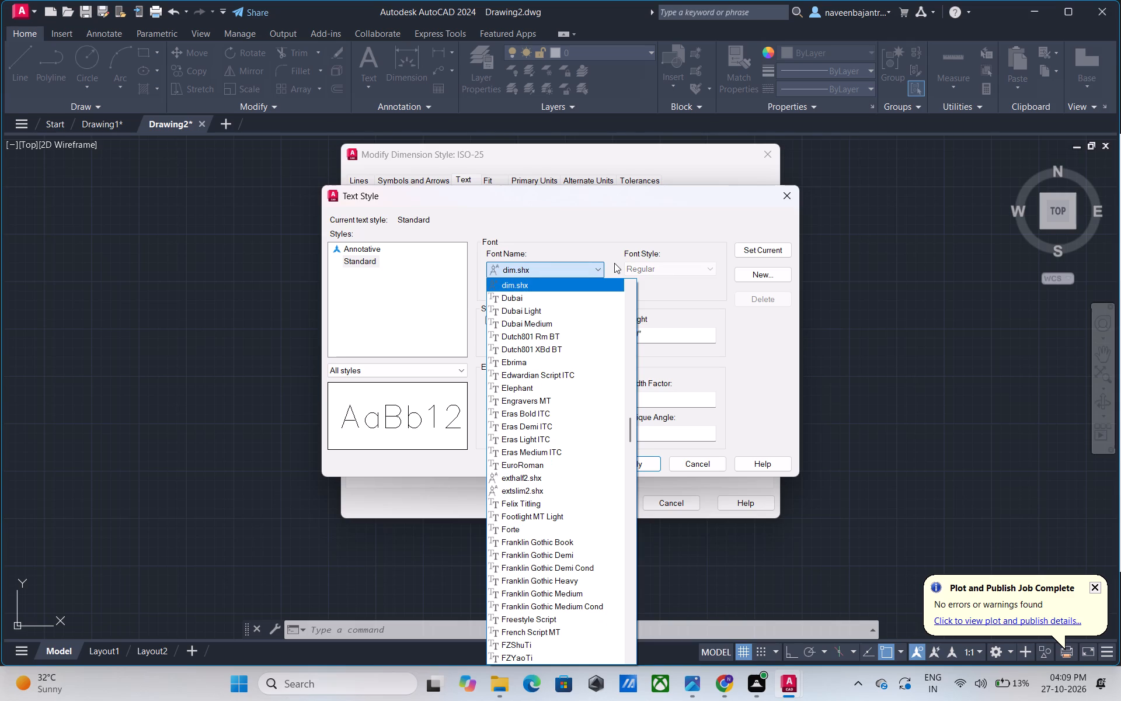
key(Down)
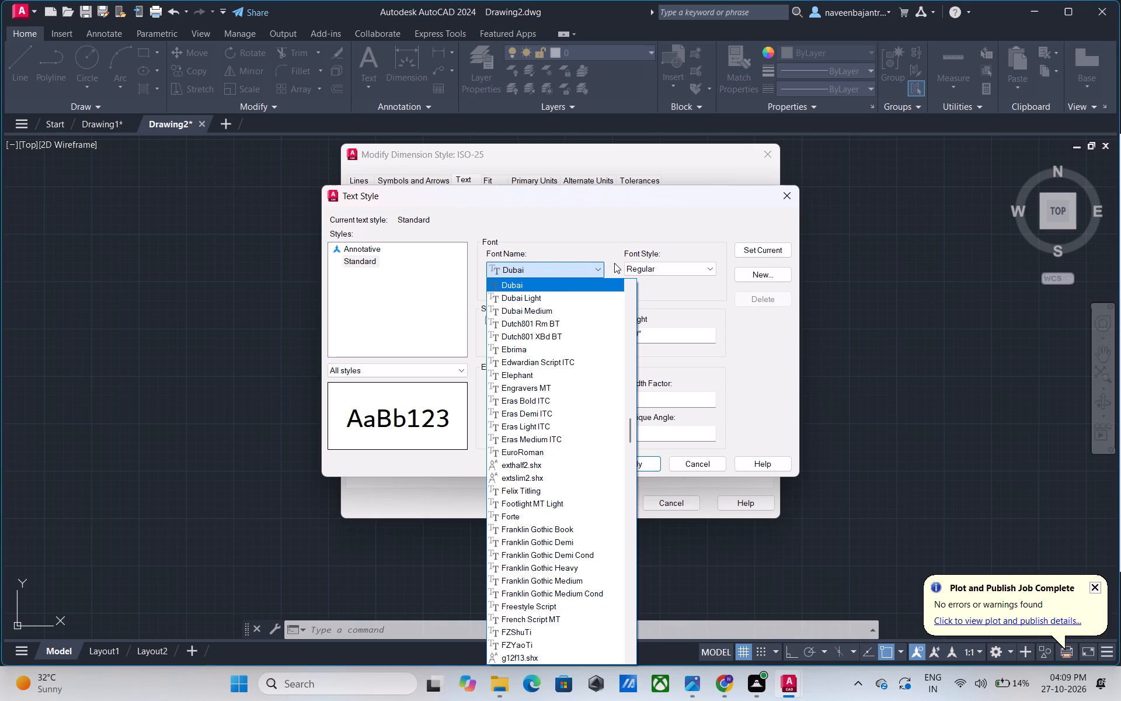
key(Down)
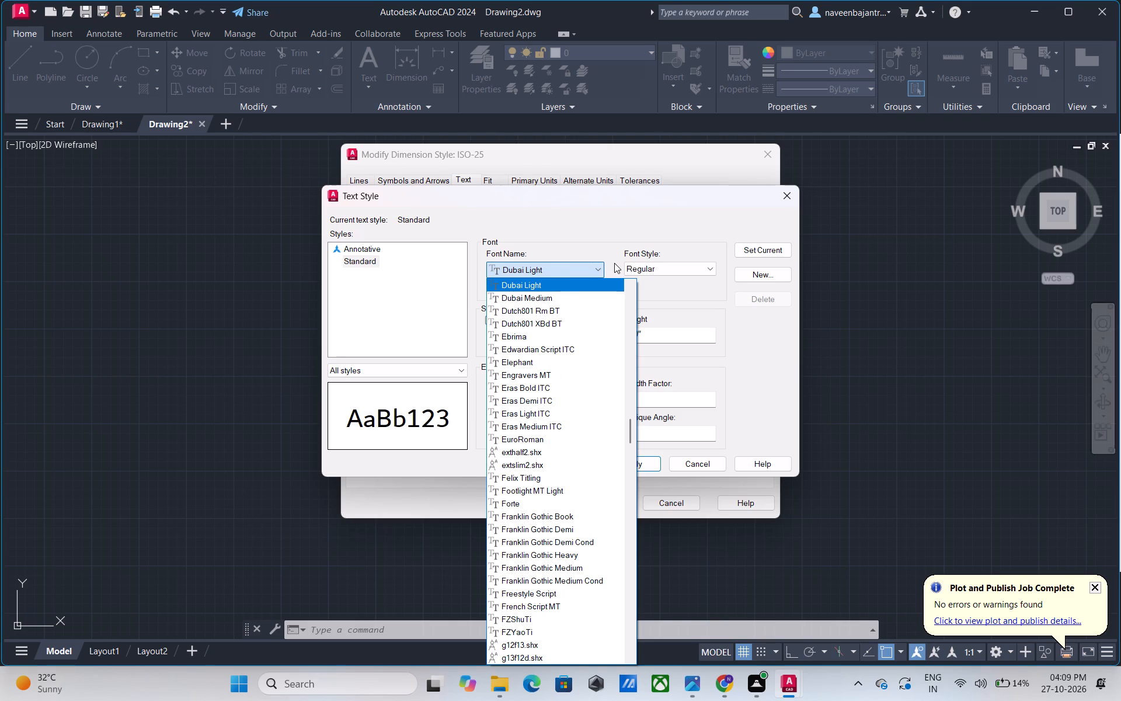
key(Down)
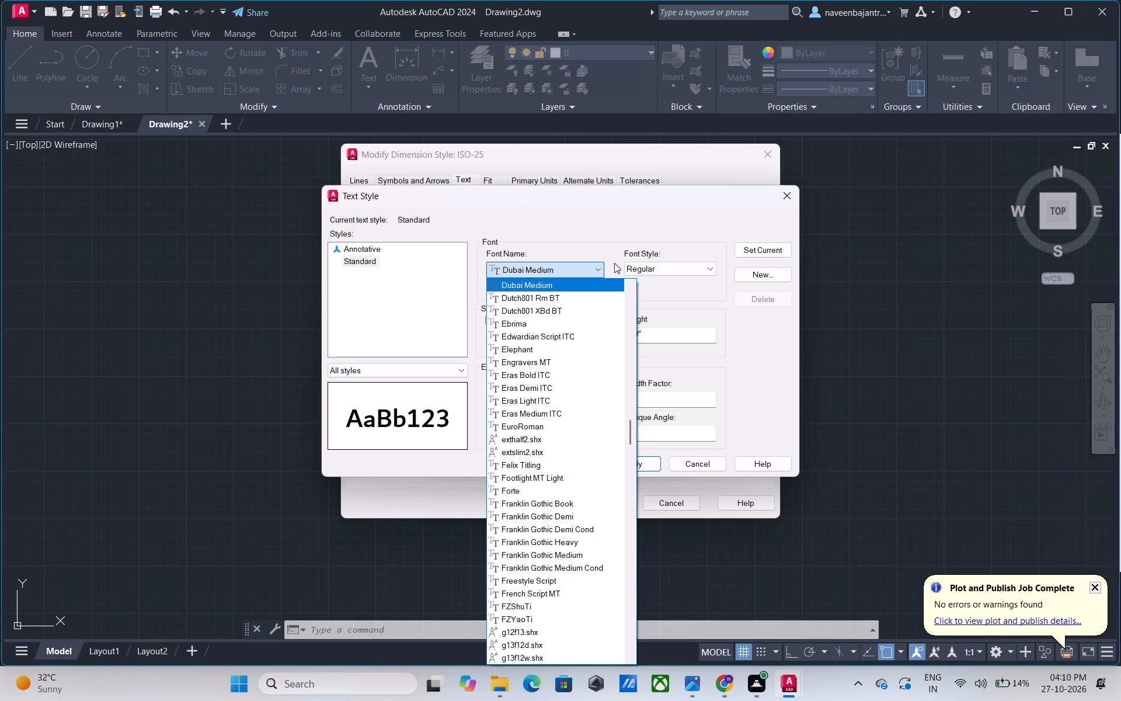
key(Down)
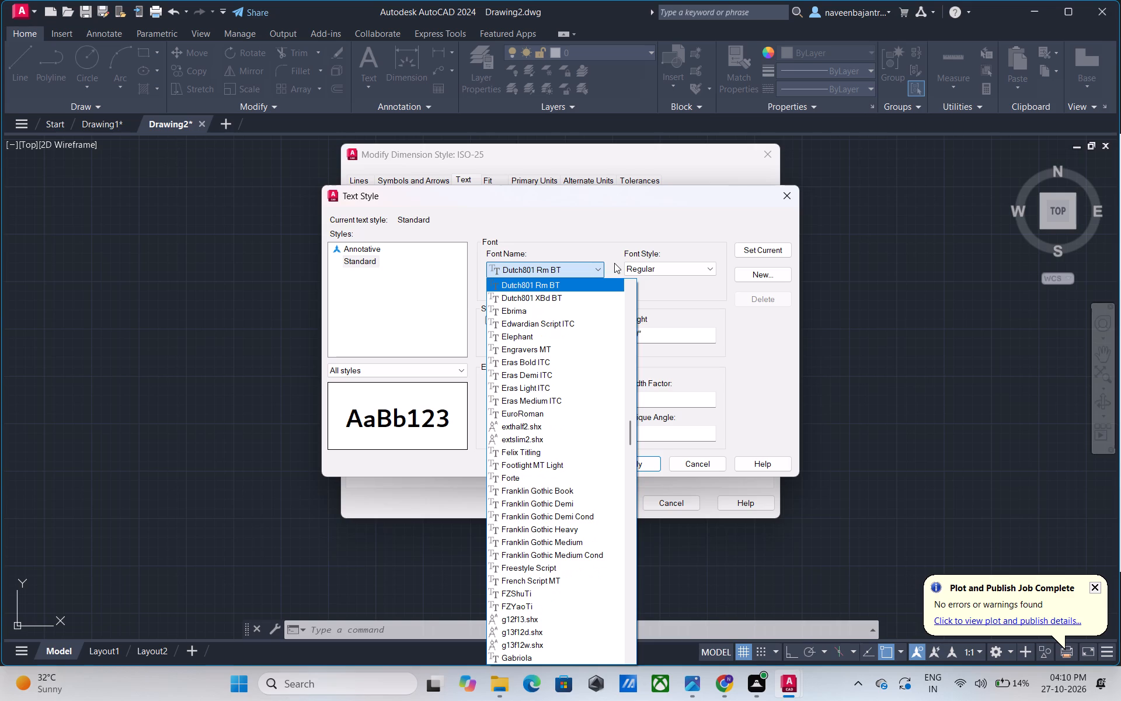
key(Down)
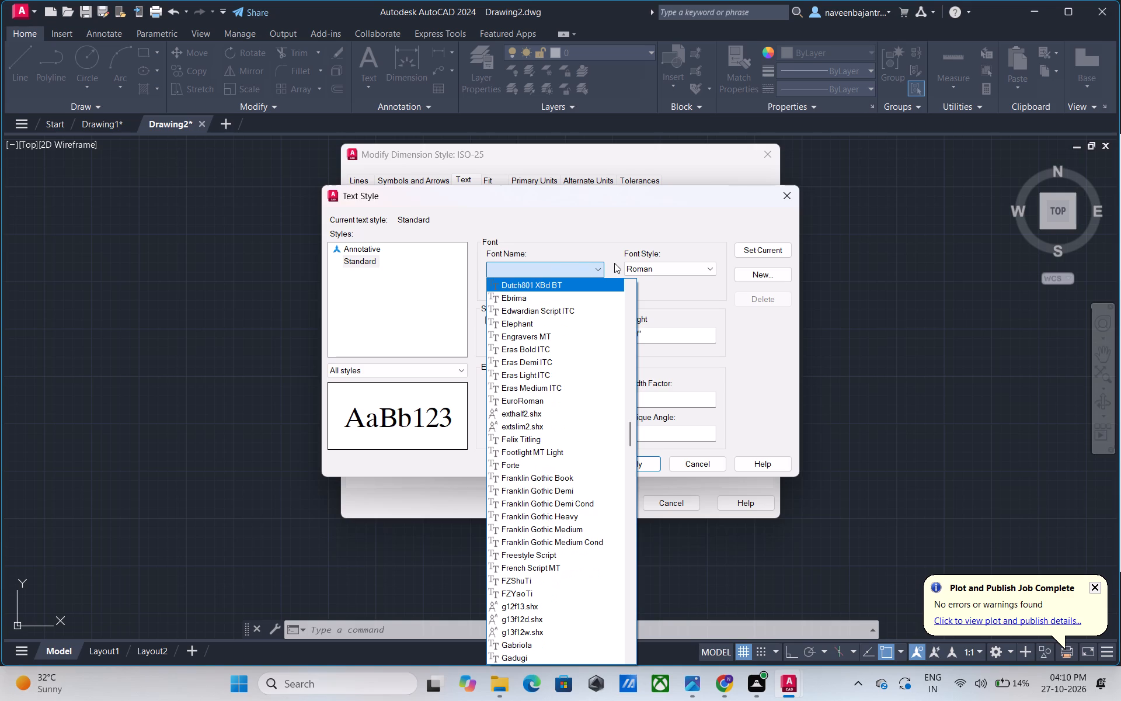
Preview fonts one by one for the Standard text style, from Ebrima through the Eras ITC variants to extslim2.shx.
key(Down)
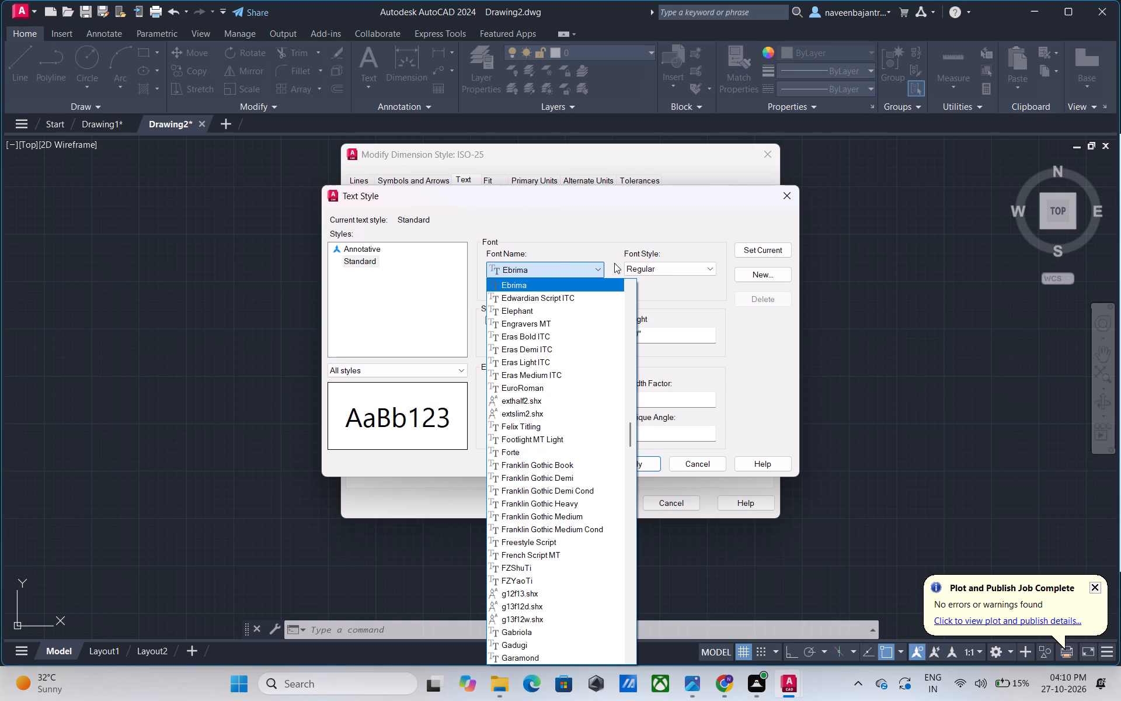
key(Down)
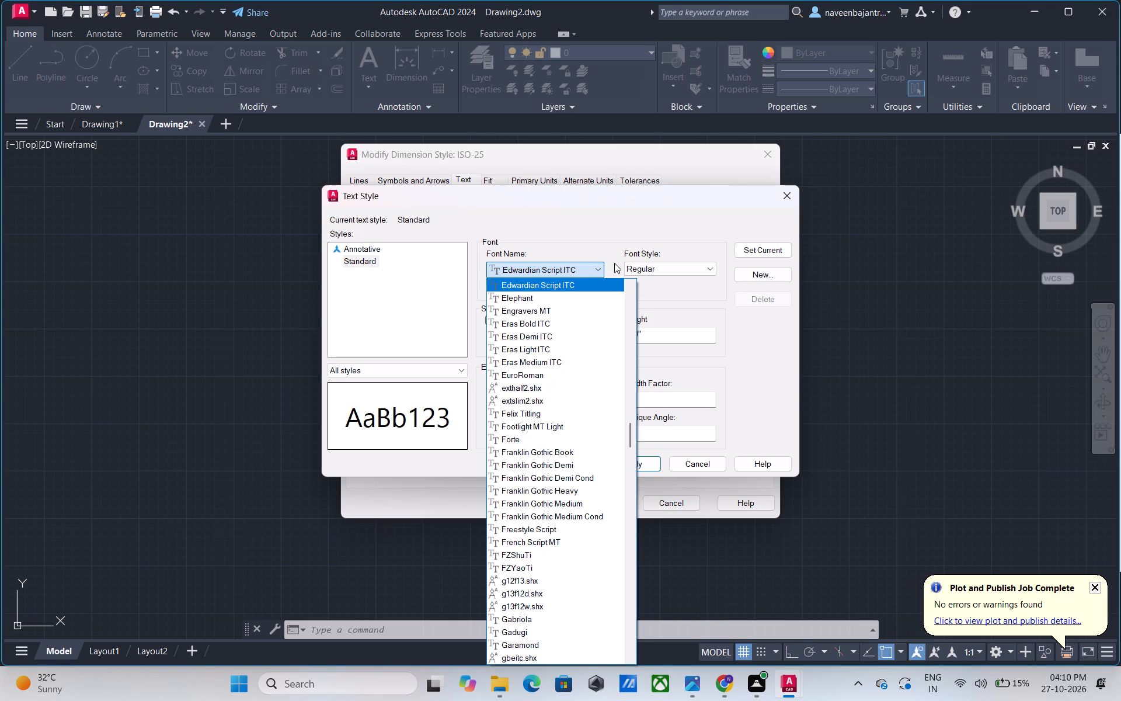
key(Down)
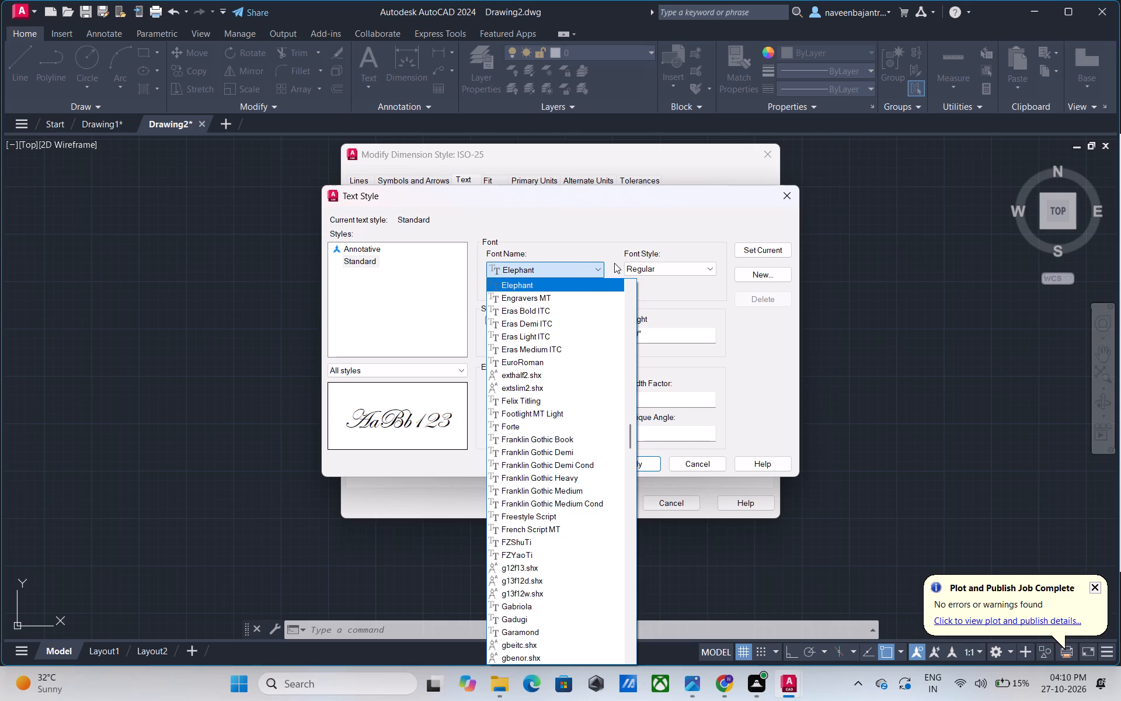
key(Down)
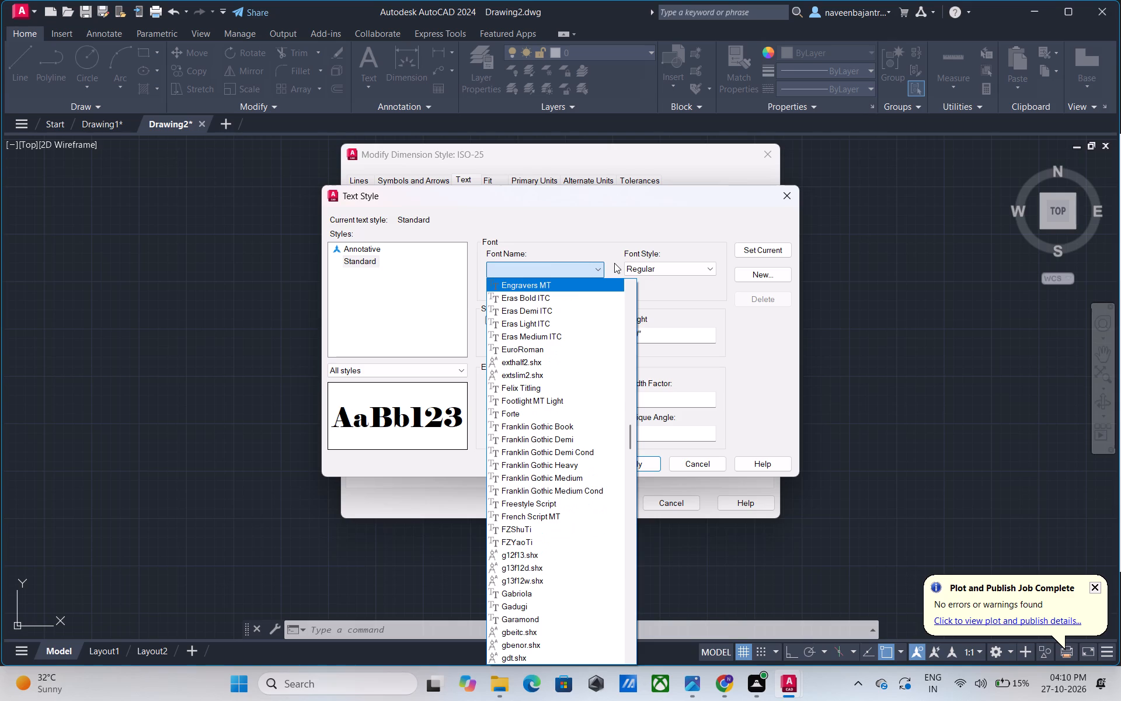
key(Down)
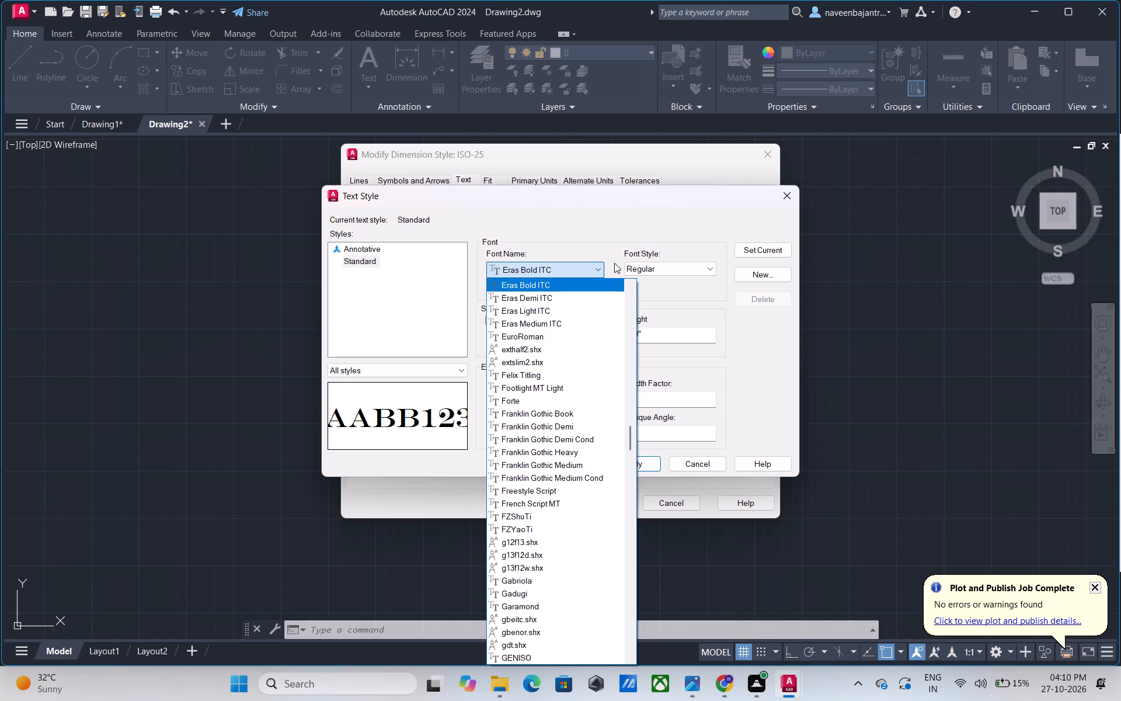
key(Down)
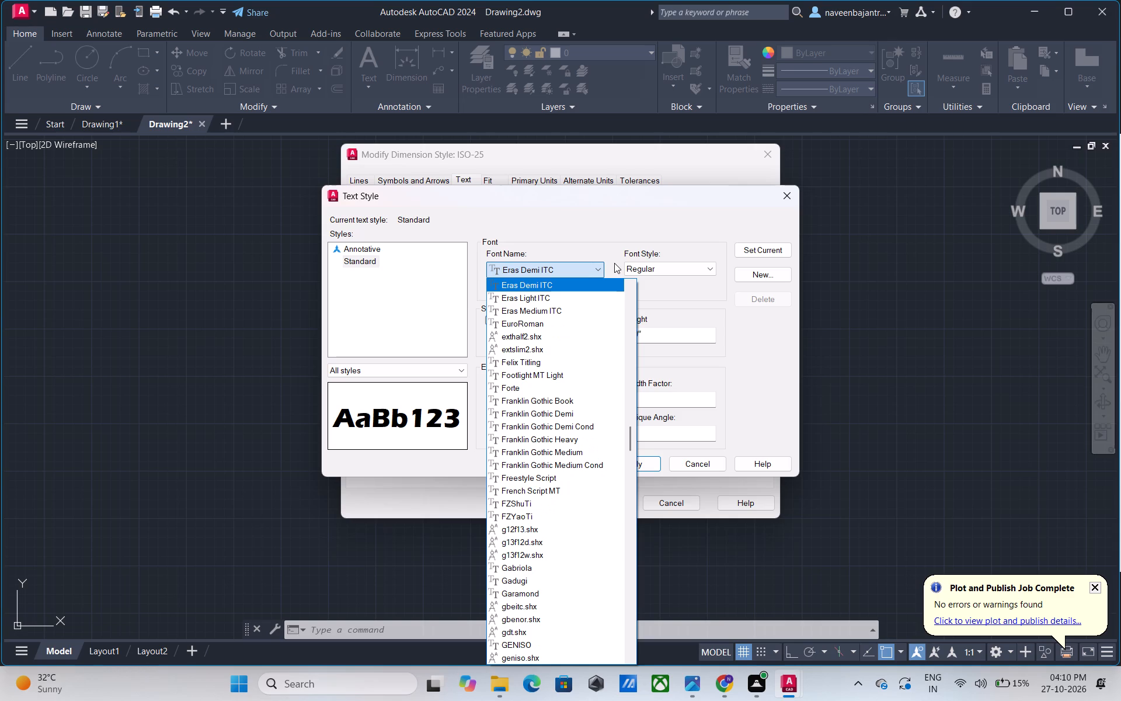
key(Down)
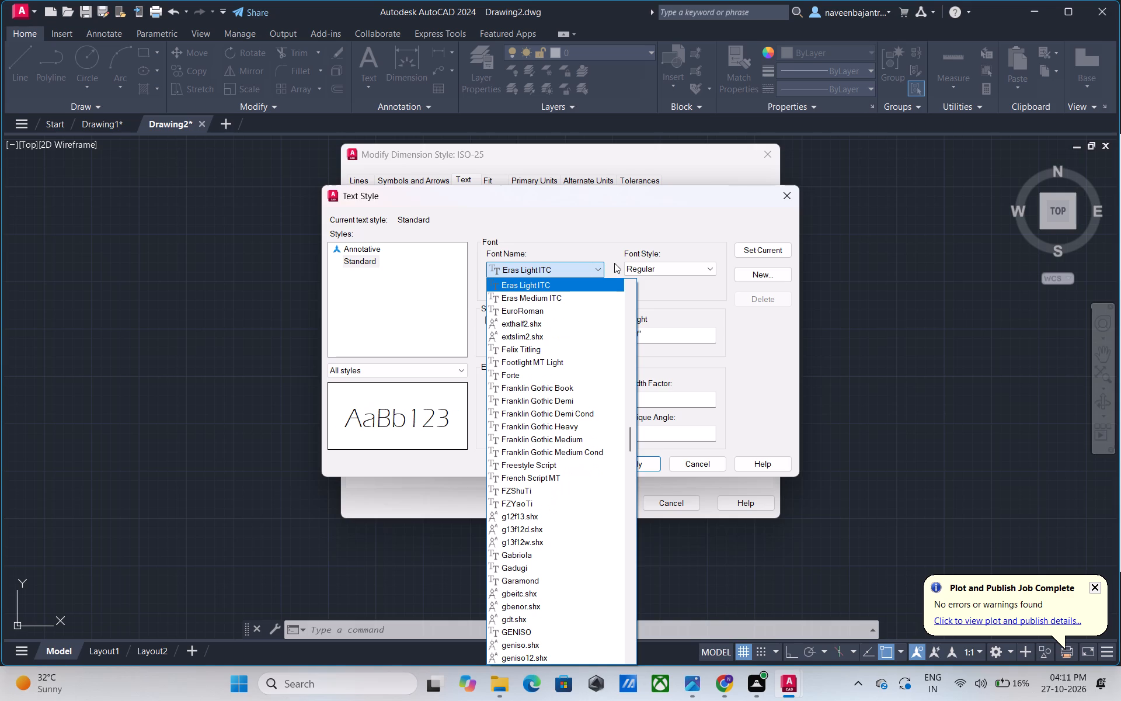
key(Down)
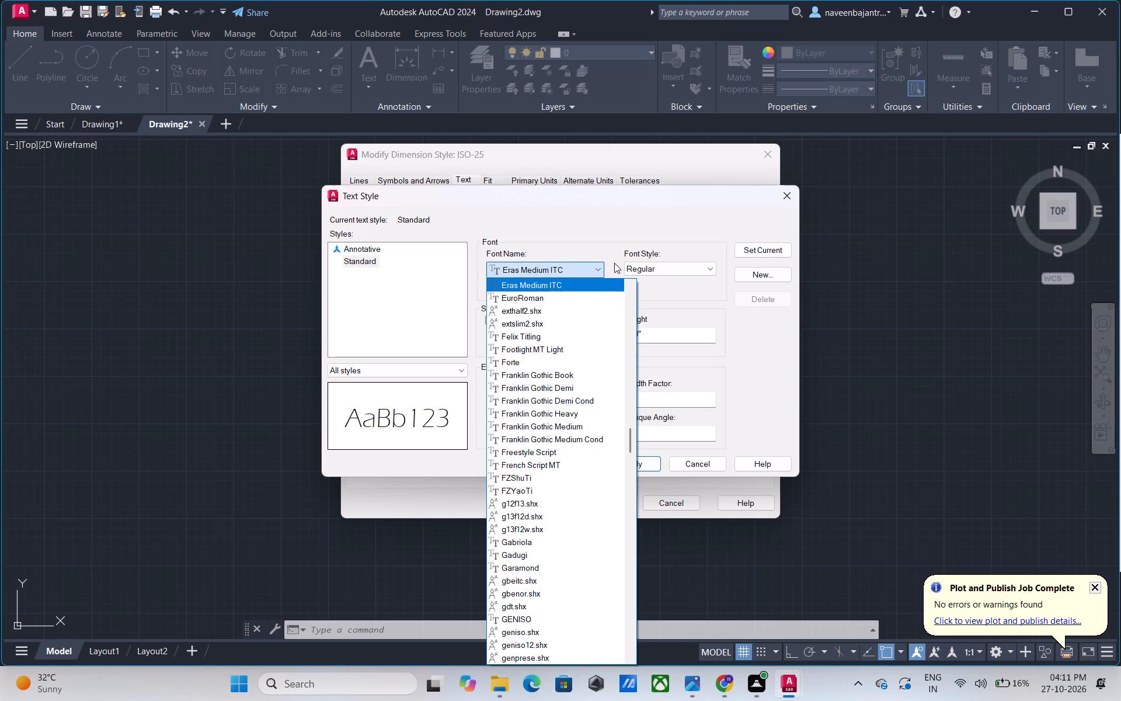
key(Down)
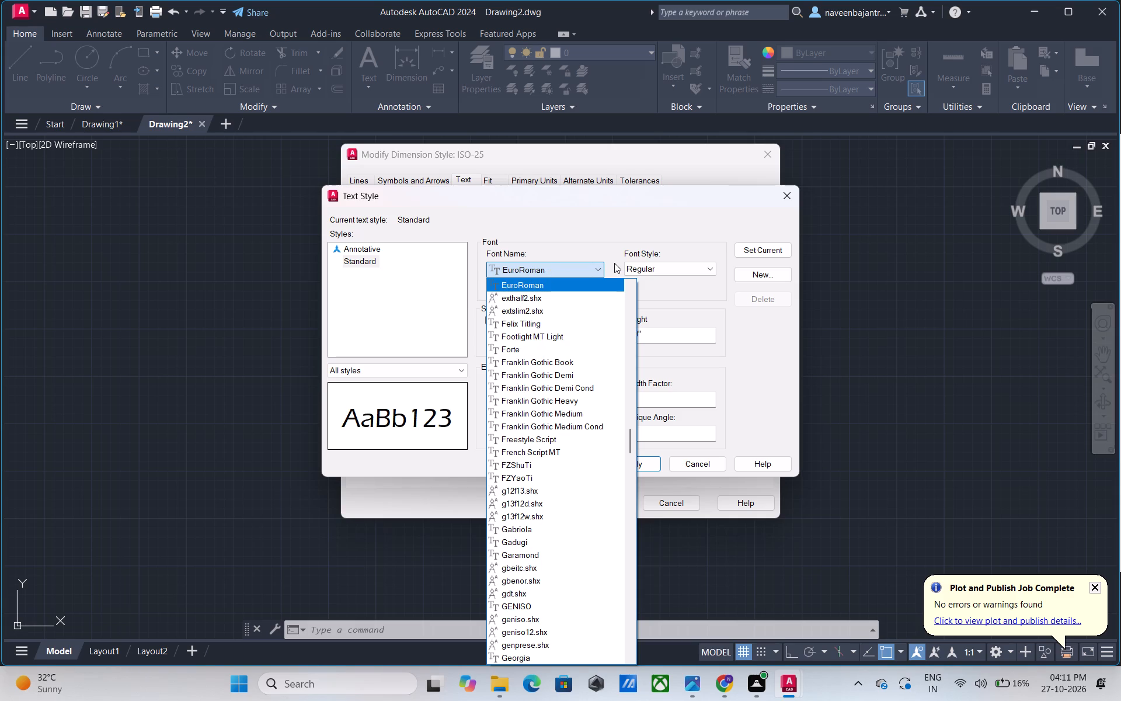
key(Down)
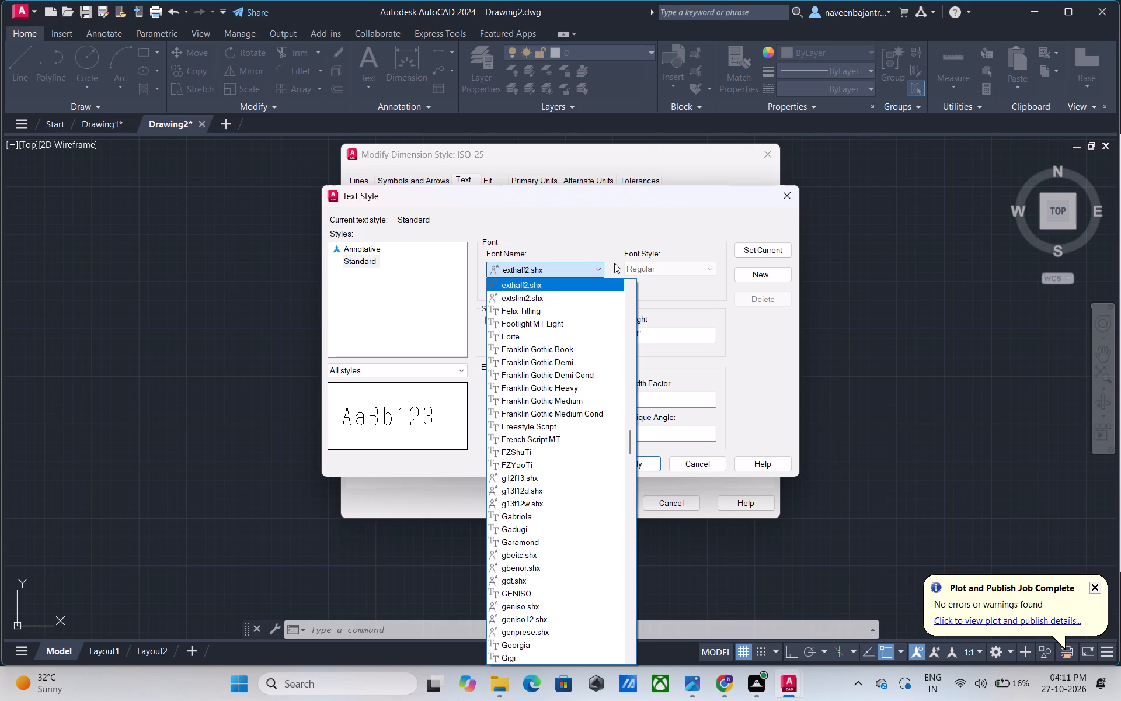
key(Down)
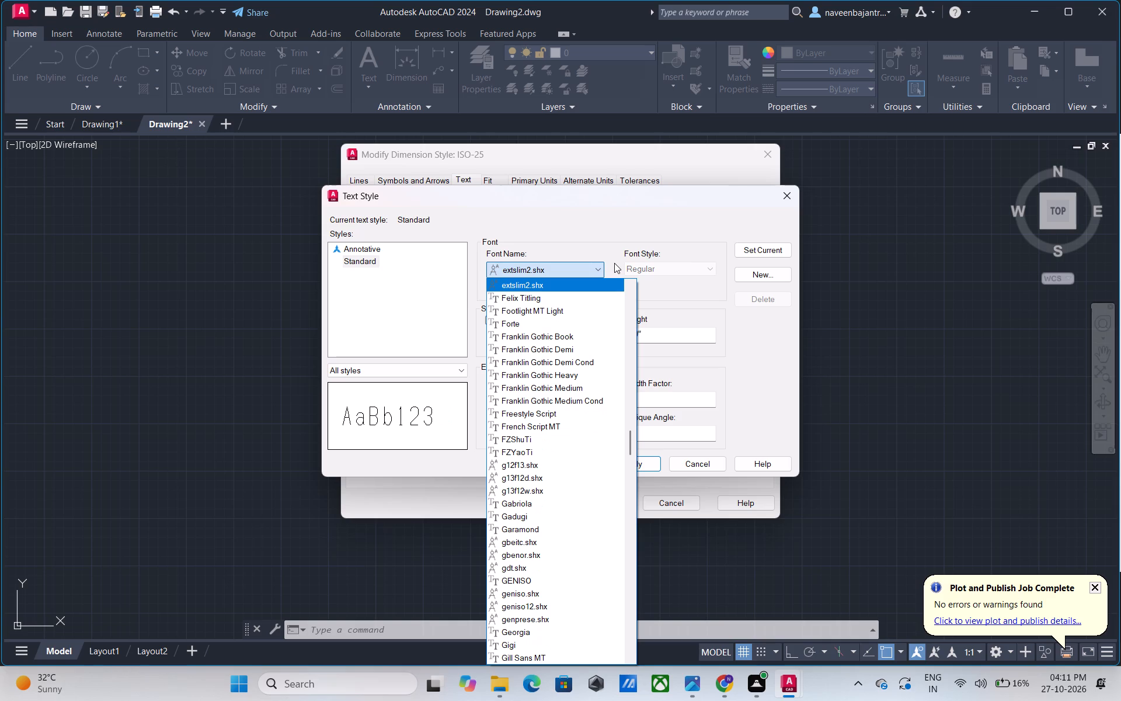
Preview fonts one by one for the Standard text style, from Felix Titling through the Franklin Gothic variants to FZYaoTi.
key(Down)
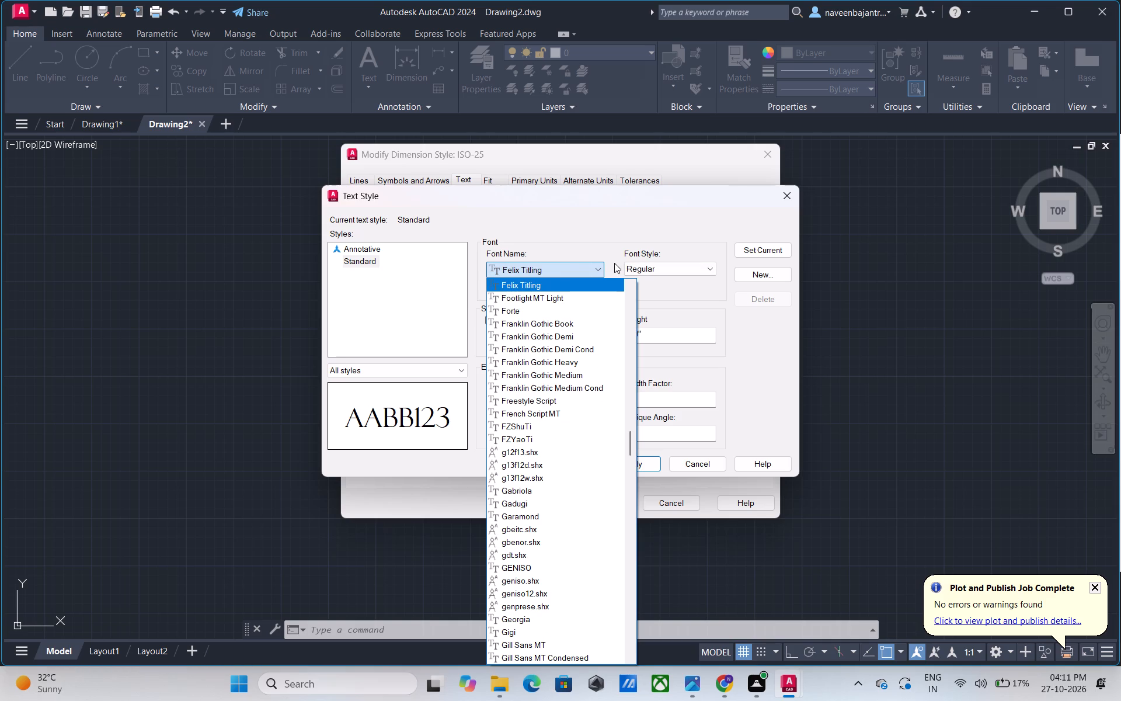
key(Down)
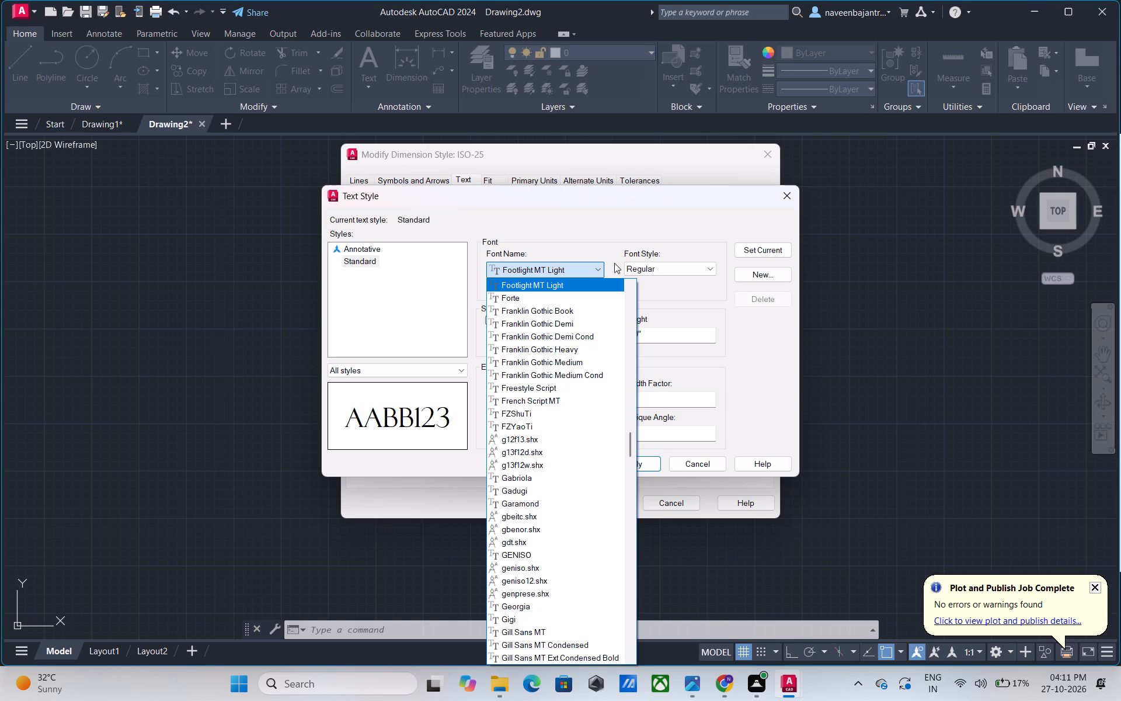
key(Down)
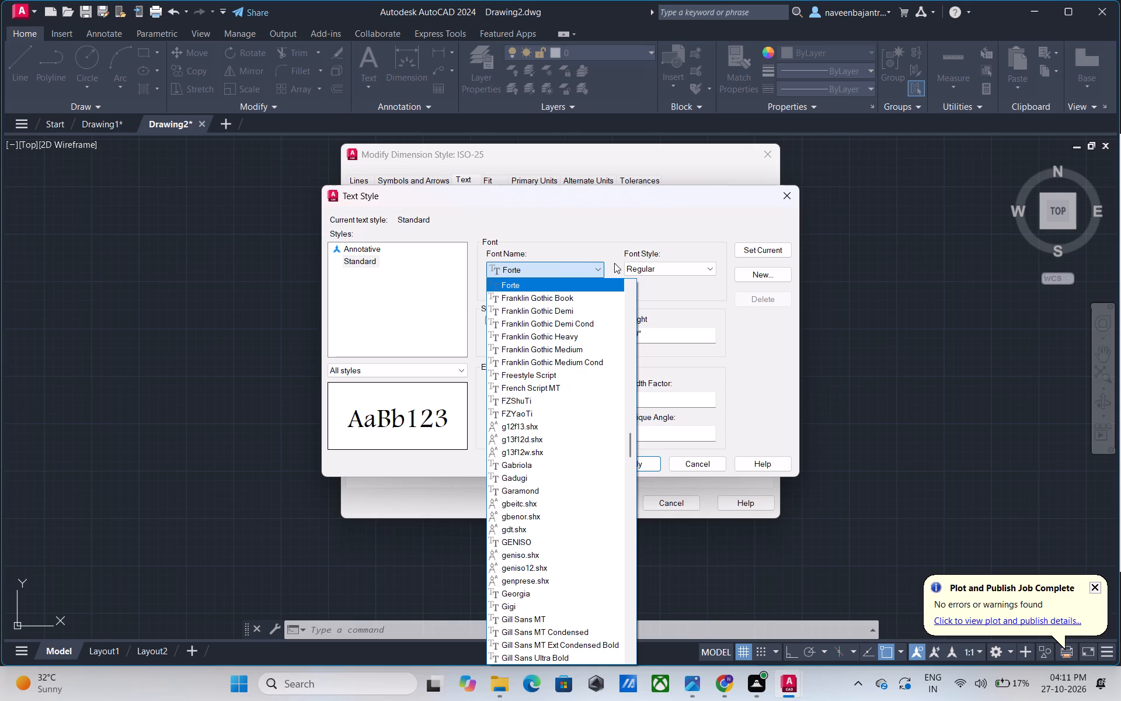
key(Down)
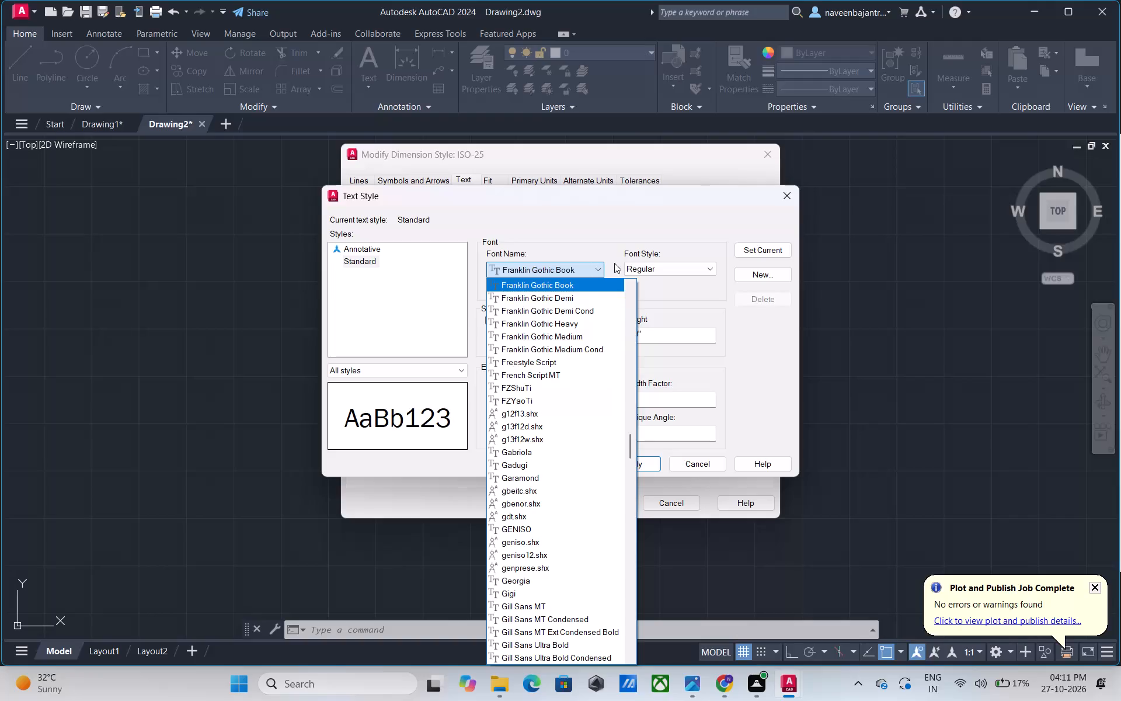
key(Down)
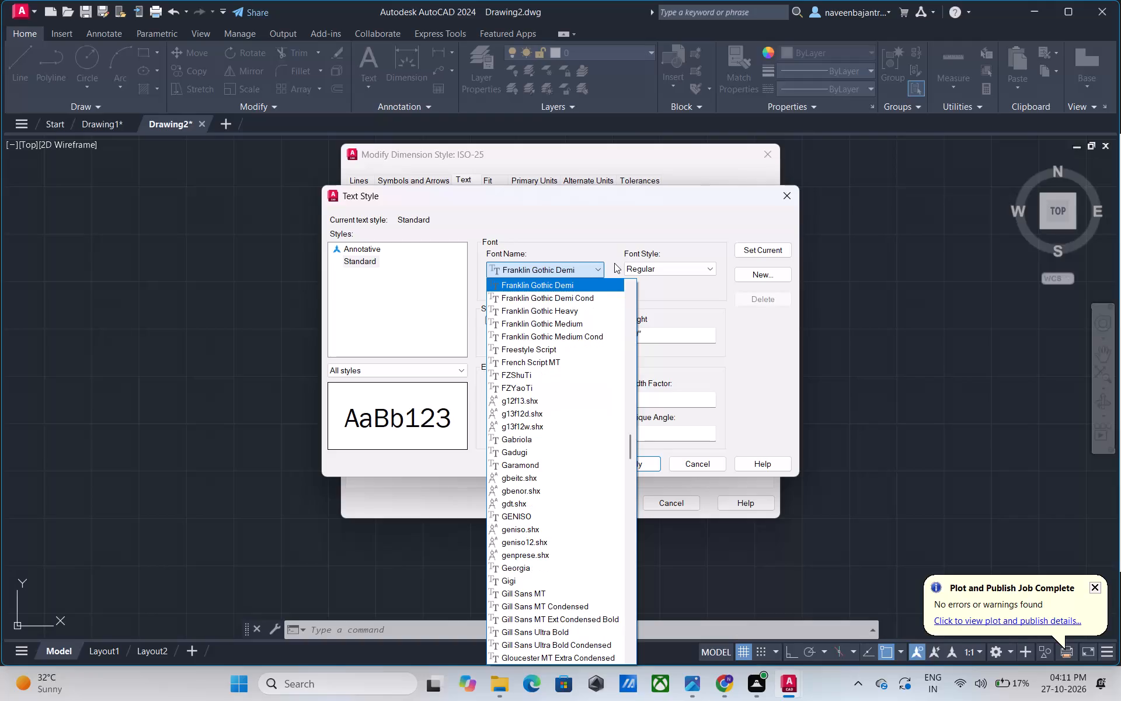
key(Down)
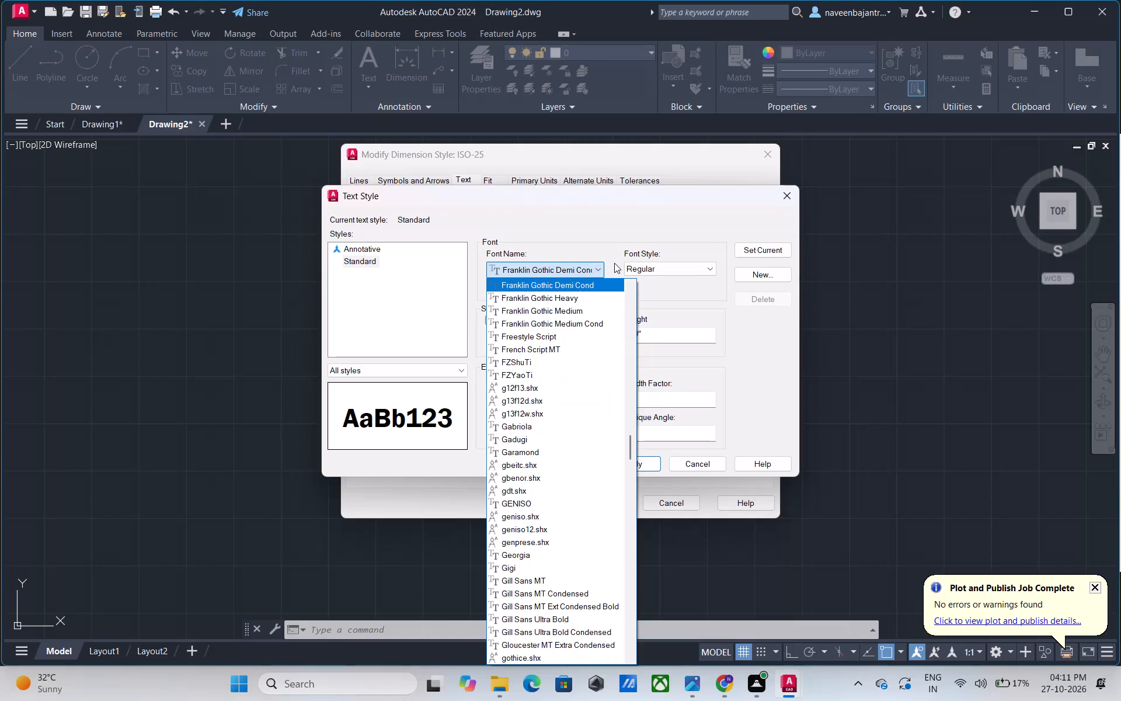
key(Down)
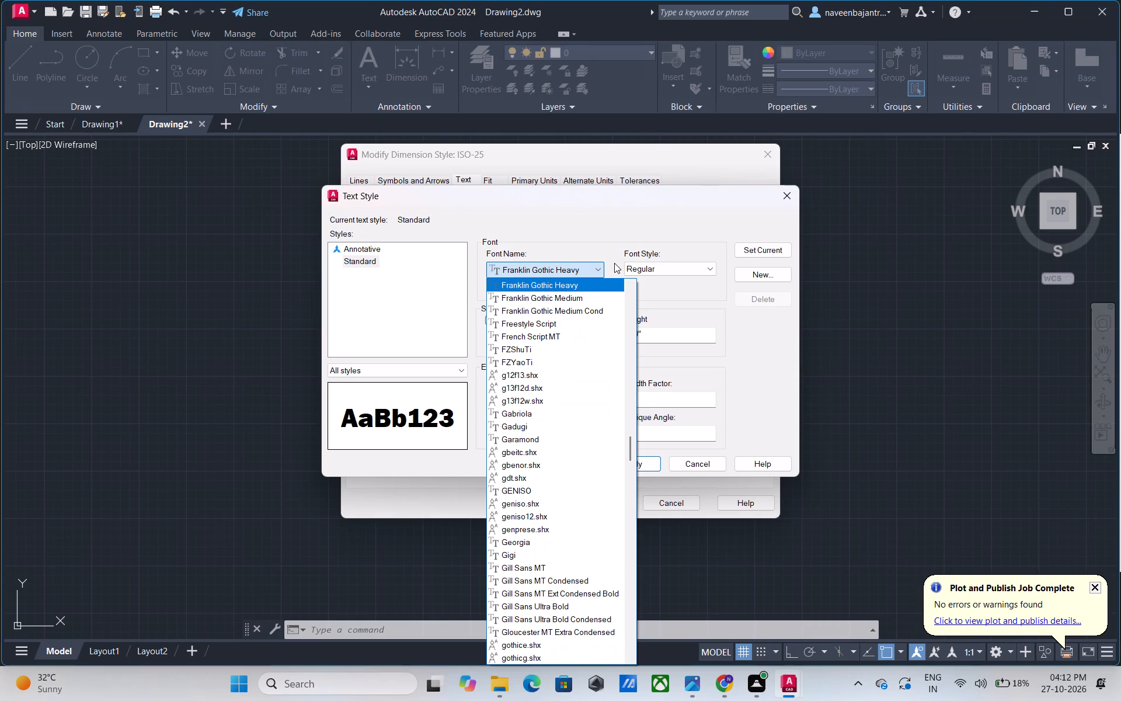
key(Down)
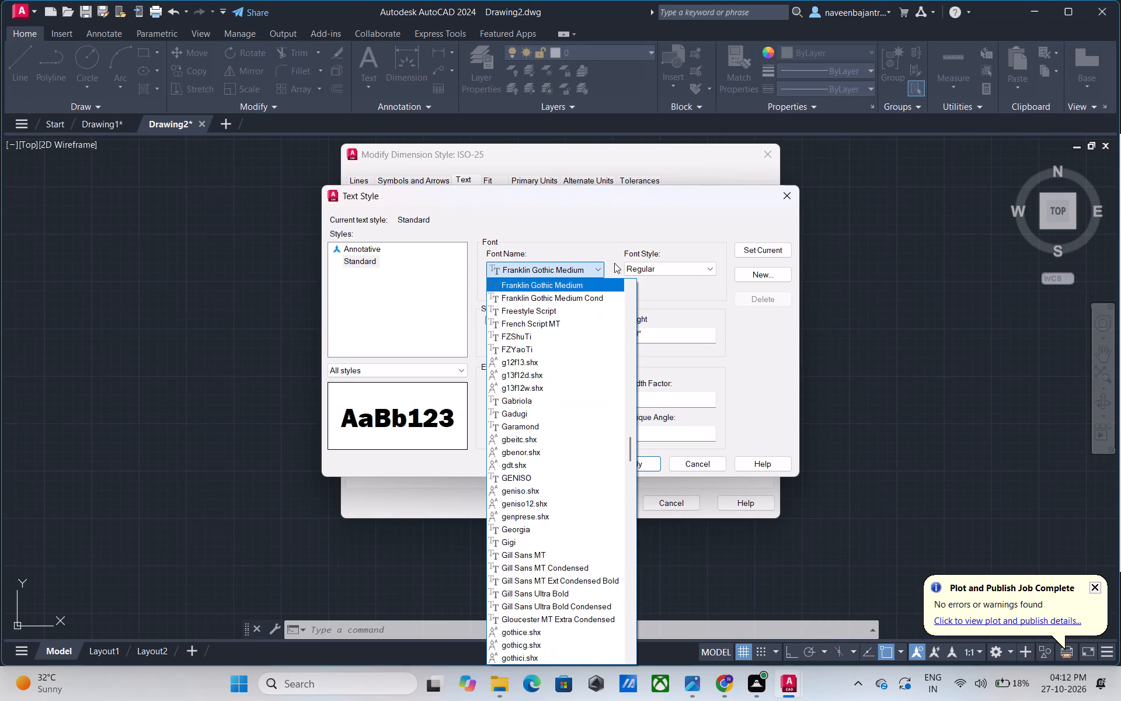
key(Down)
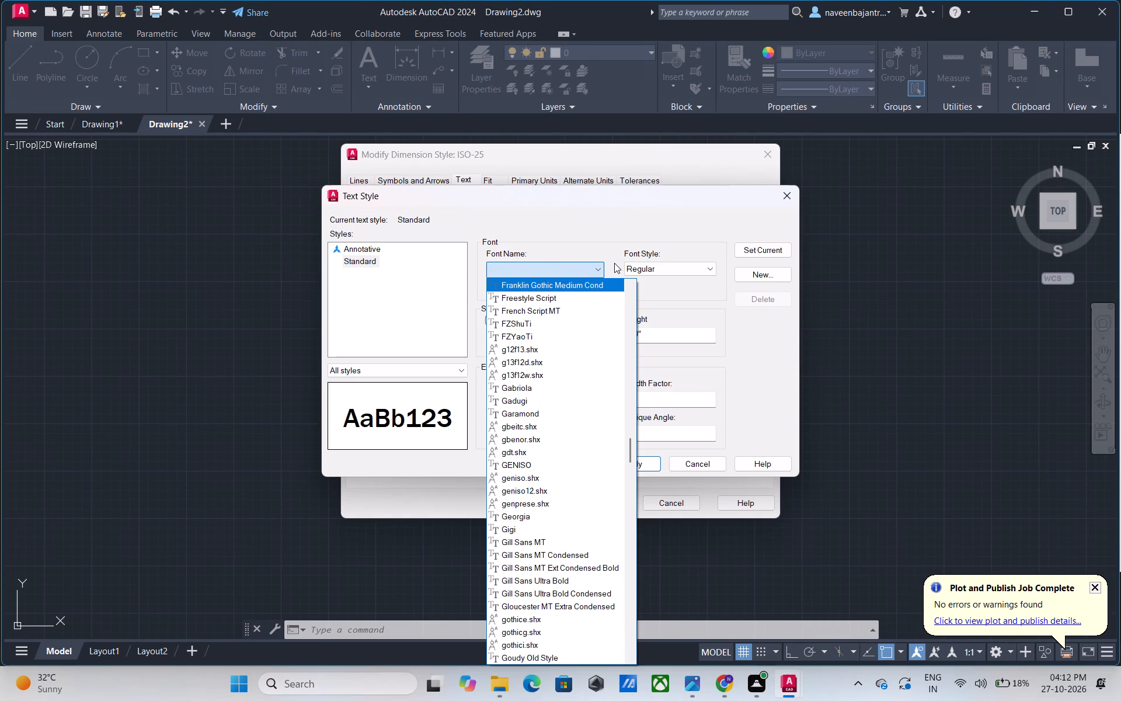
key(Down)
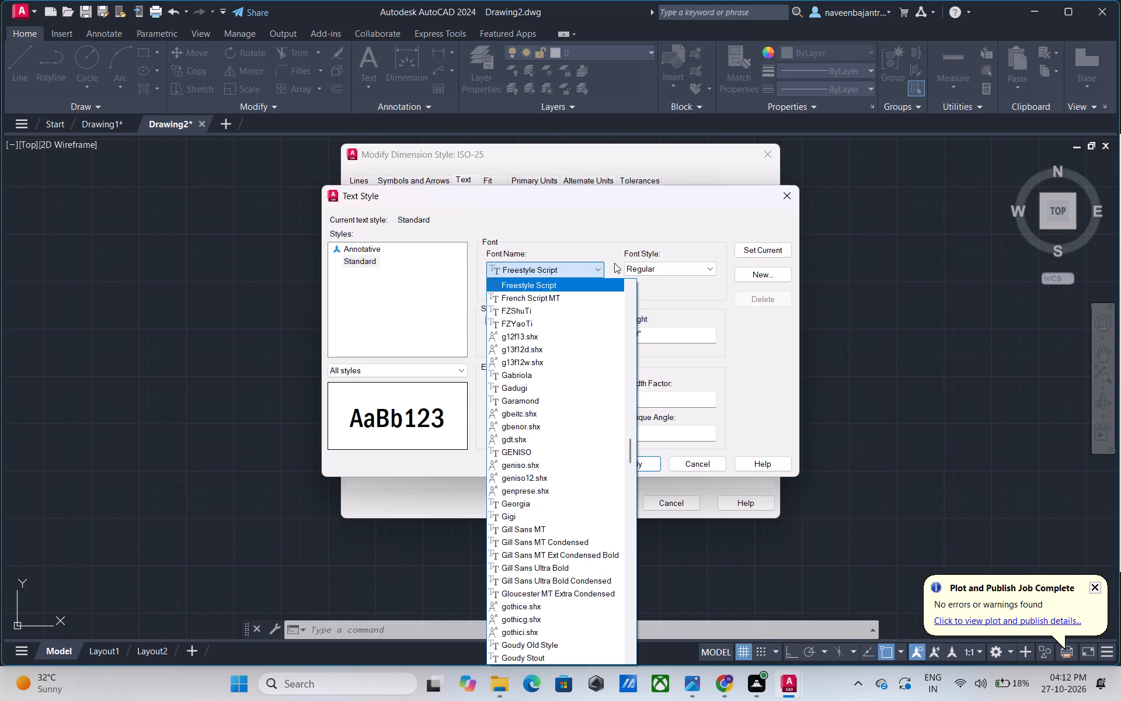
key(Down)
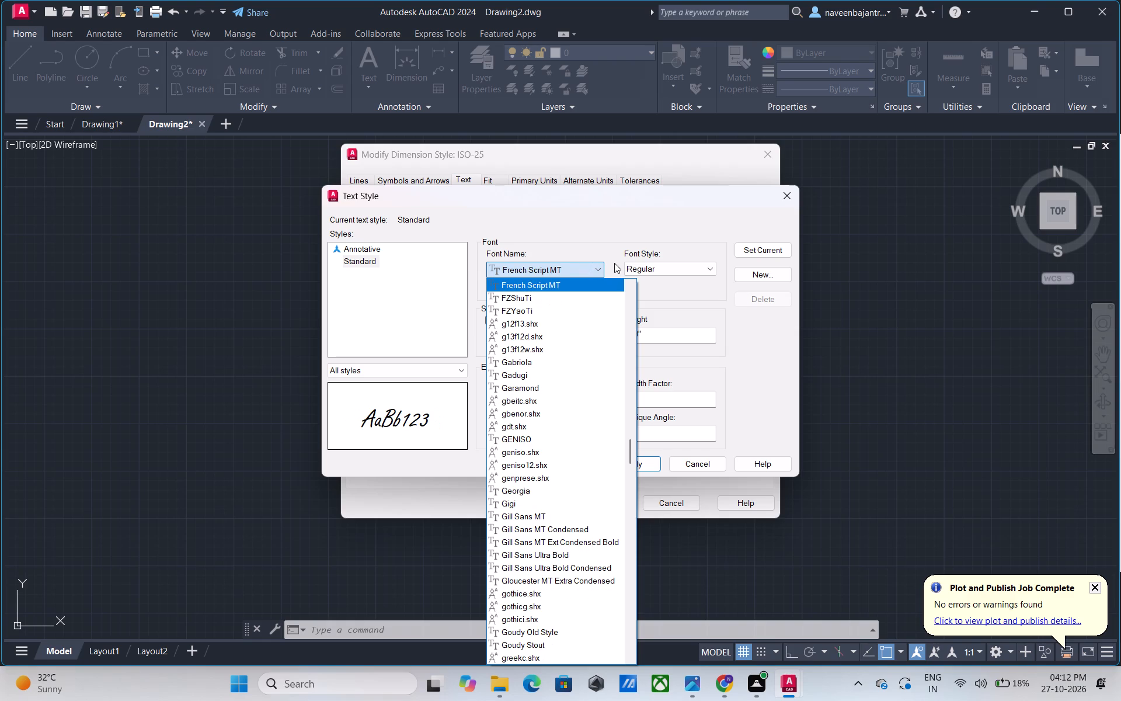
key(Down)
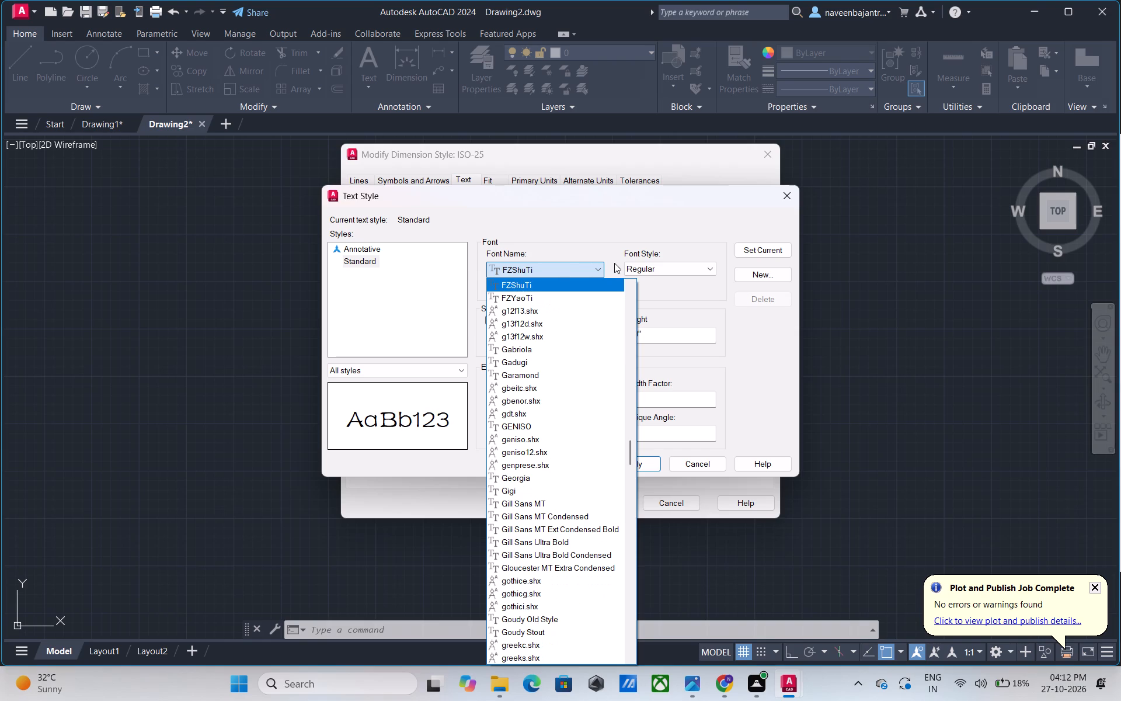
key(Down)
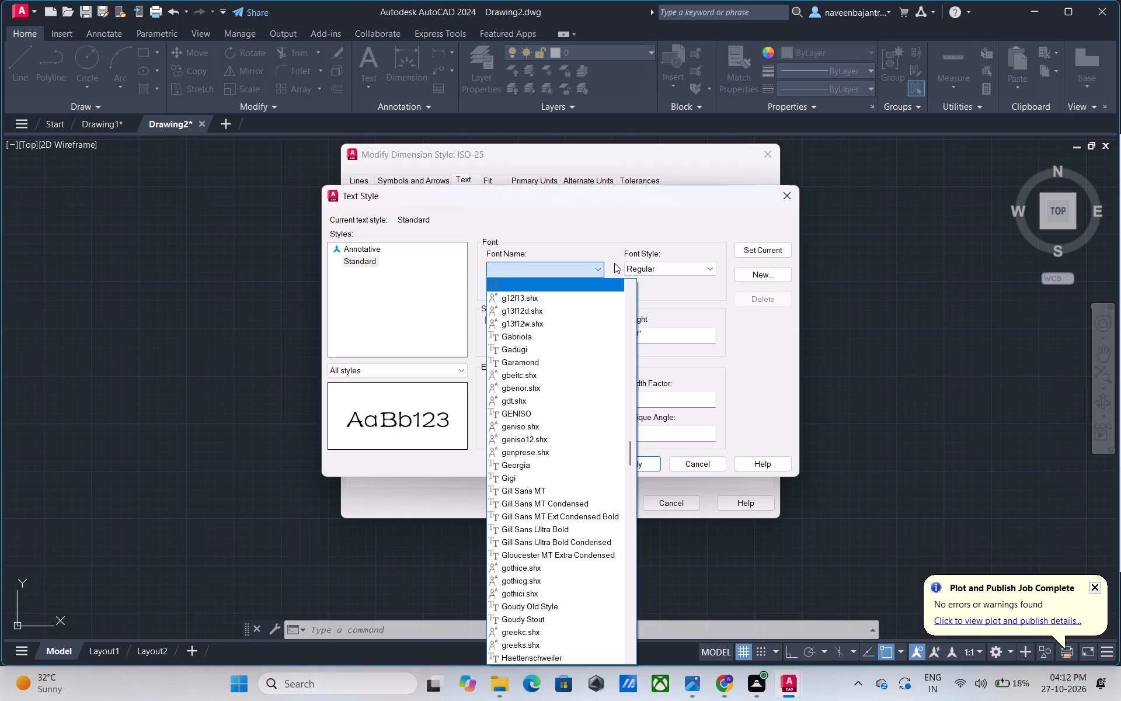
Preview fonts one by one for the Standard text style, from g12f13.shx through Gabriola and Garamond to genprese.shx.
key(Down)
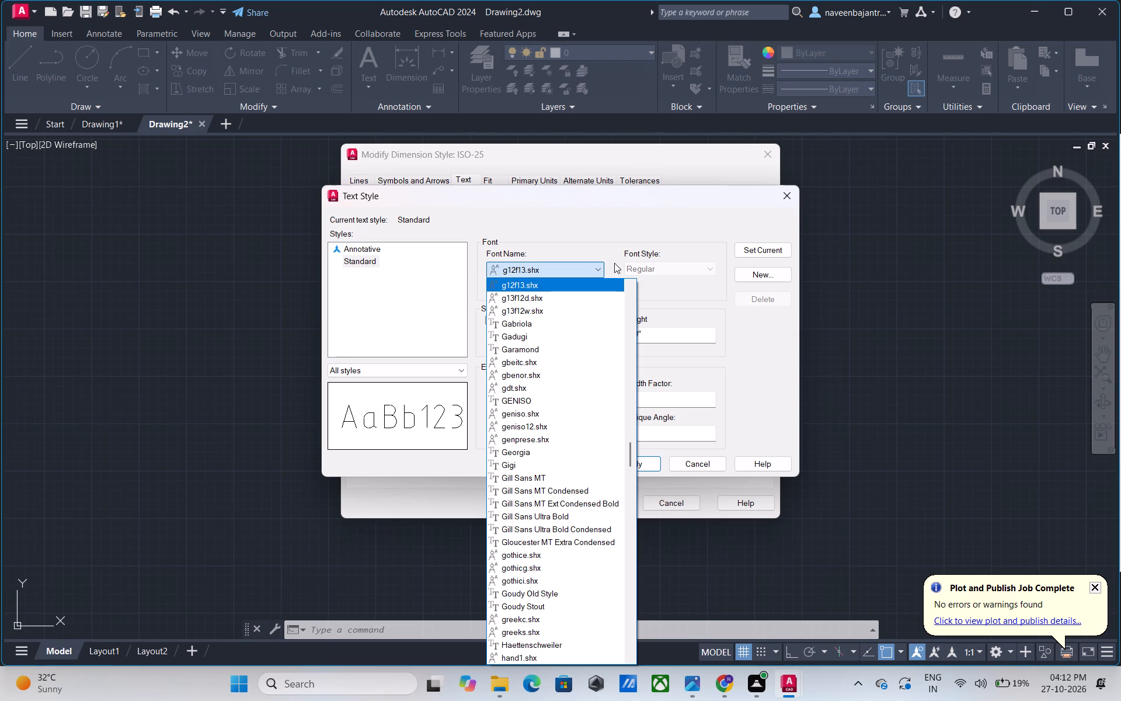
key(Down)
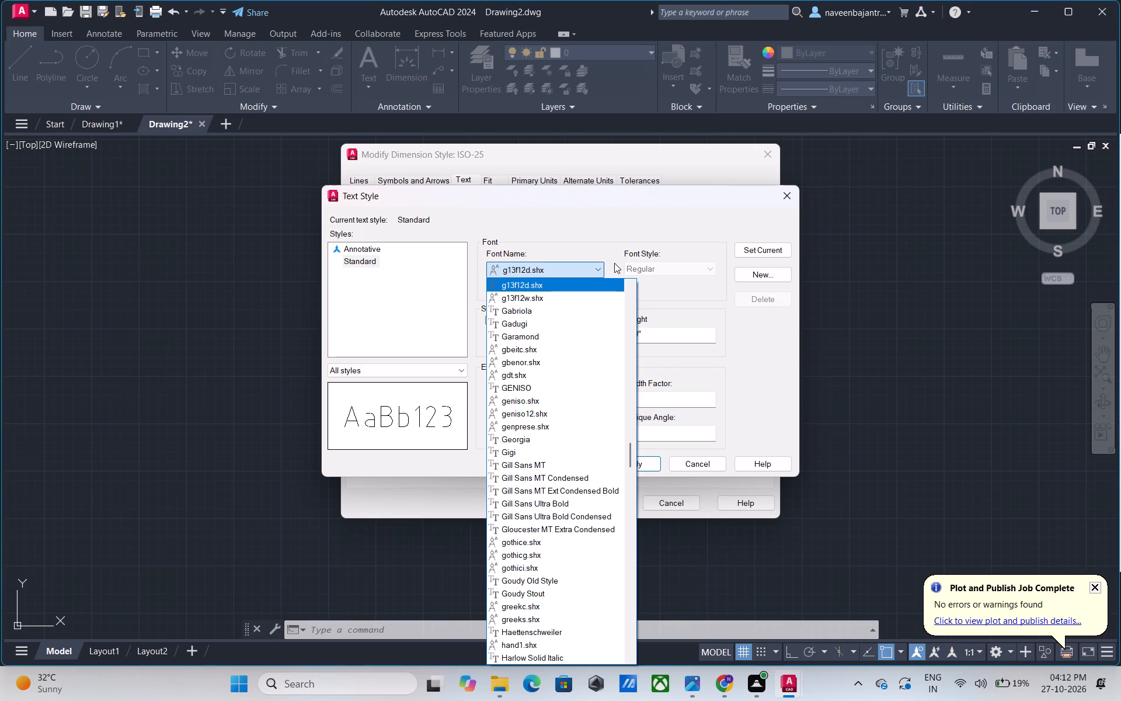
key(Down)
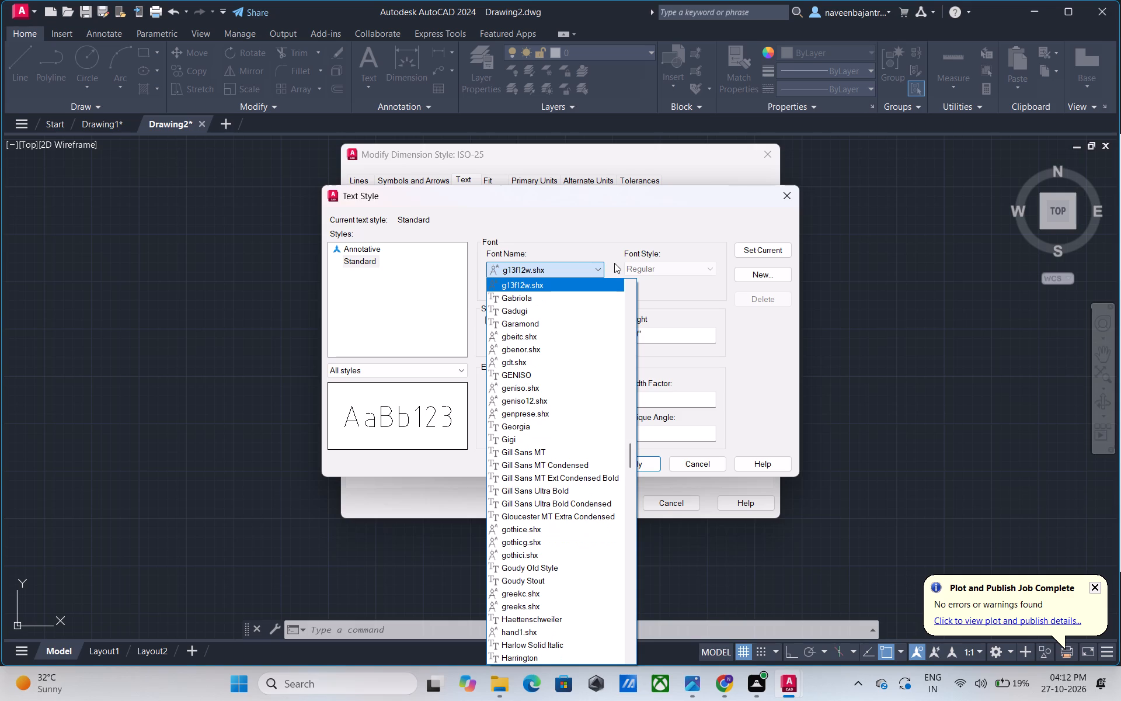
key(Down)
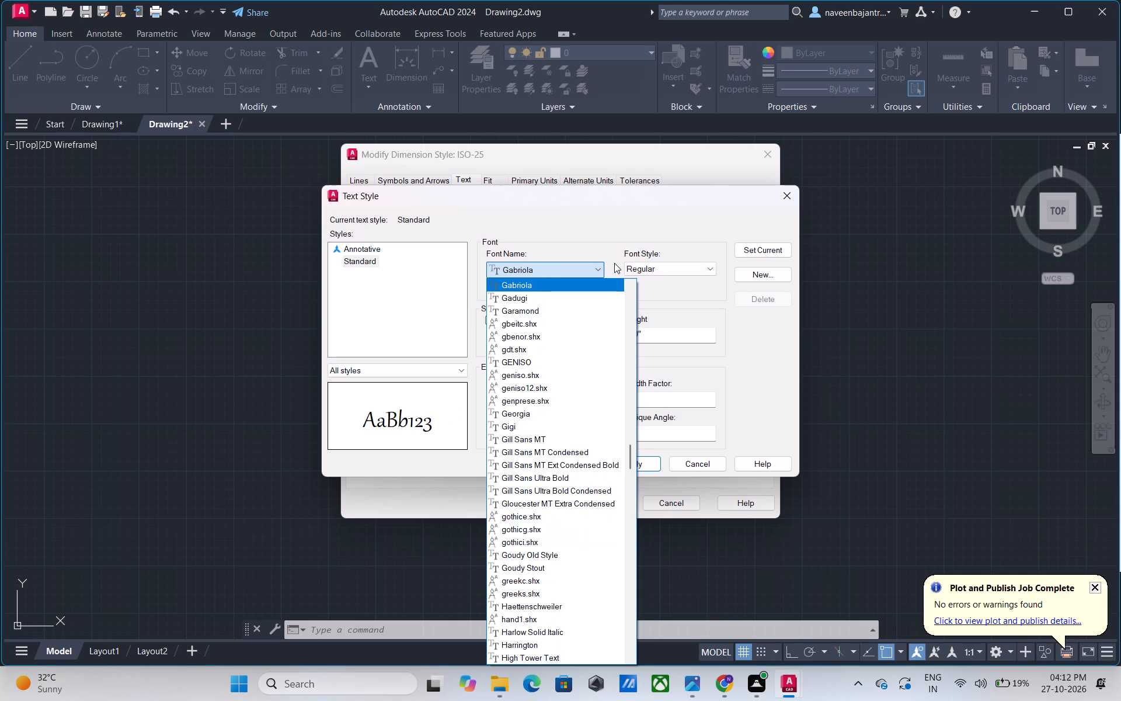
key(Down)
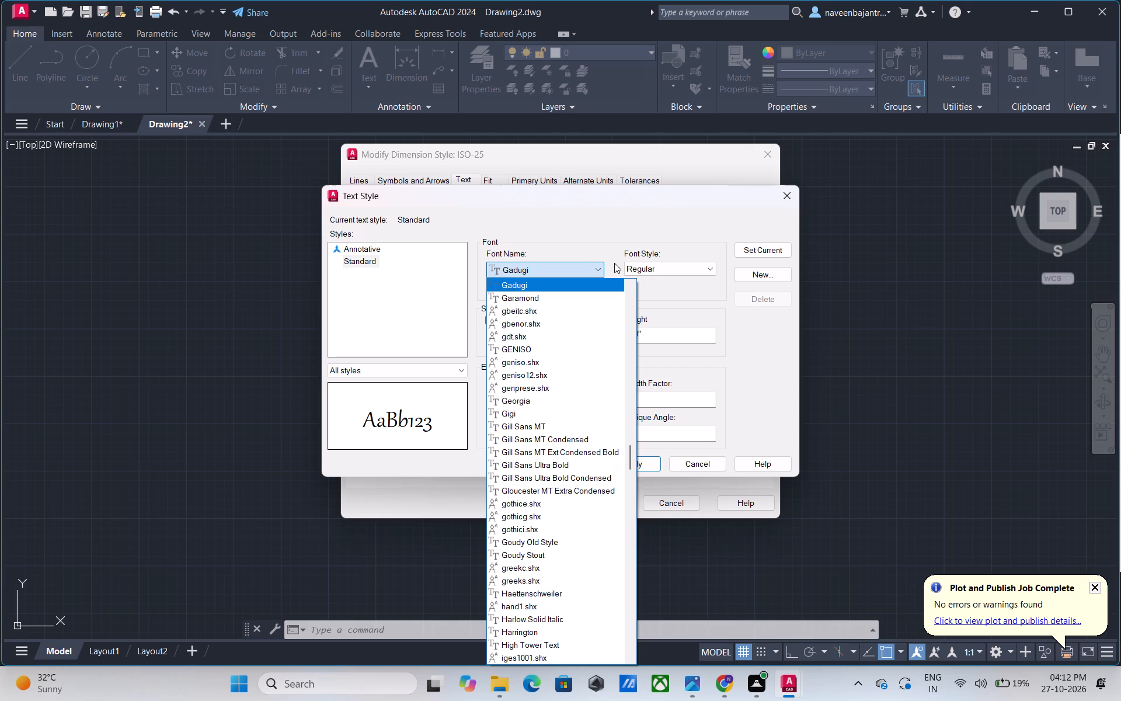
key(Down)
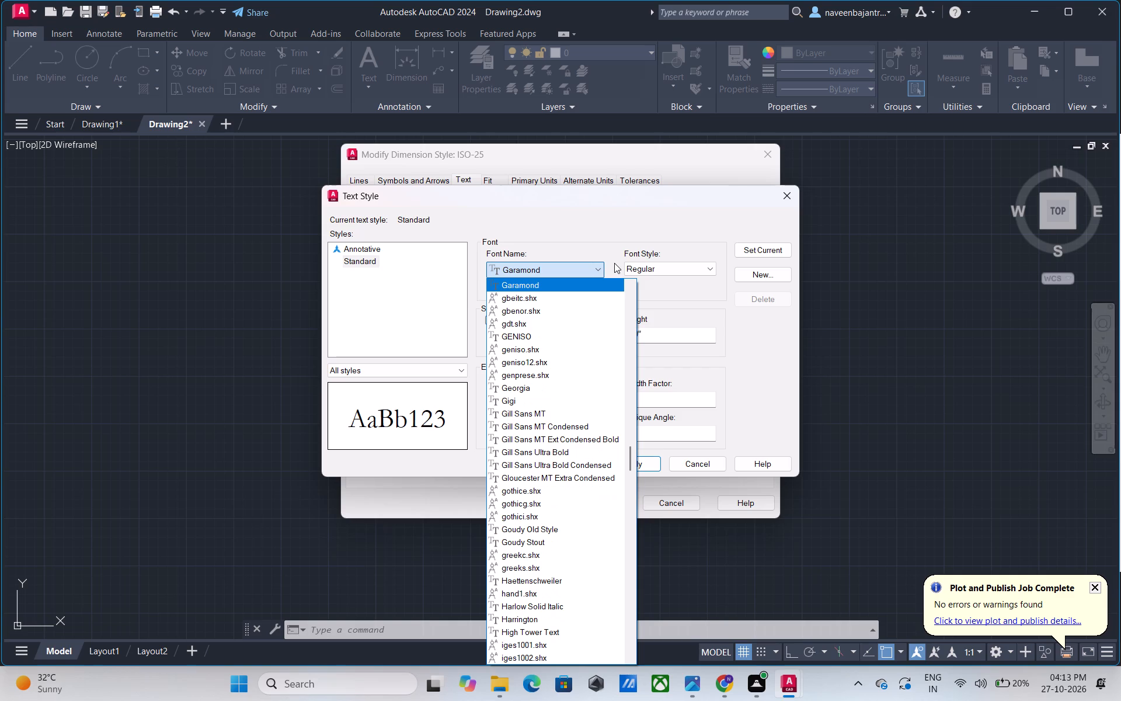
key(Down)
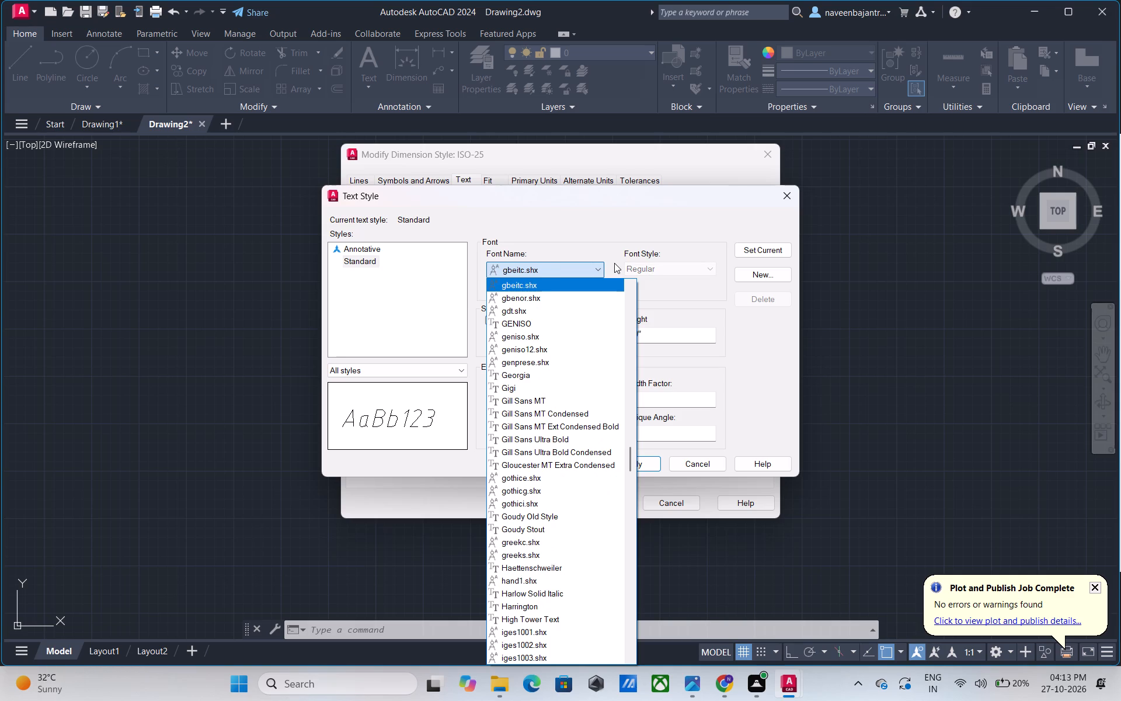
key(Down)
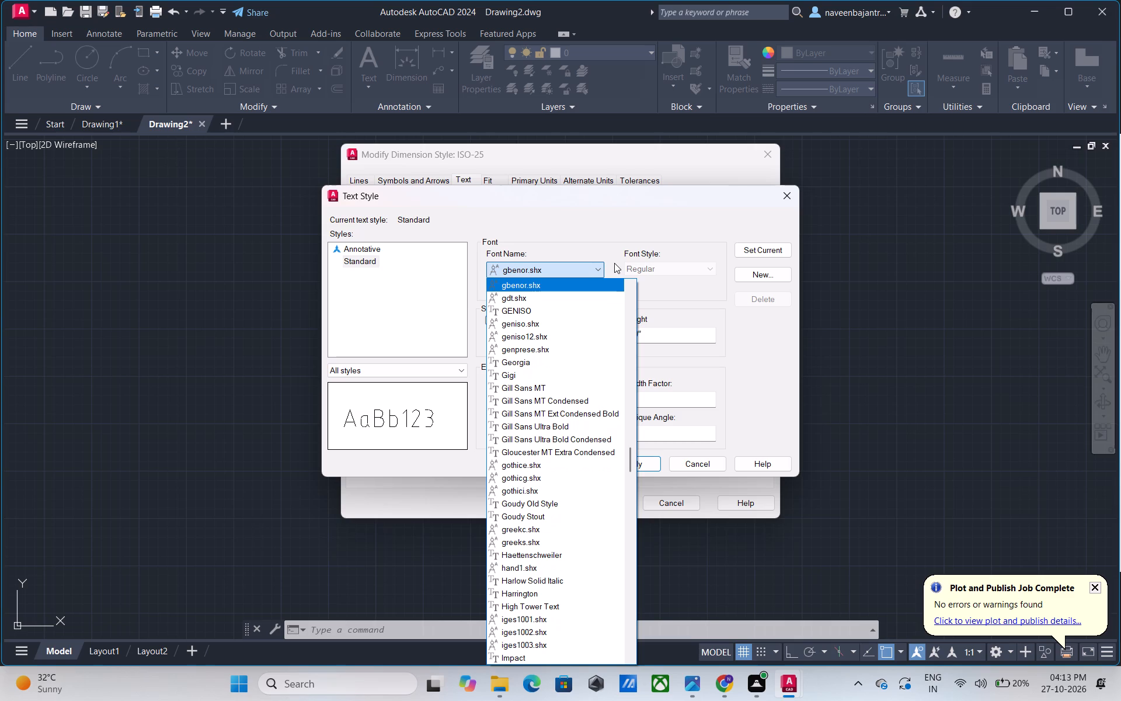
key(Down)
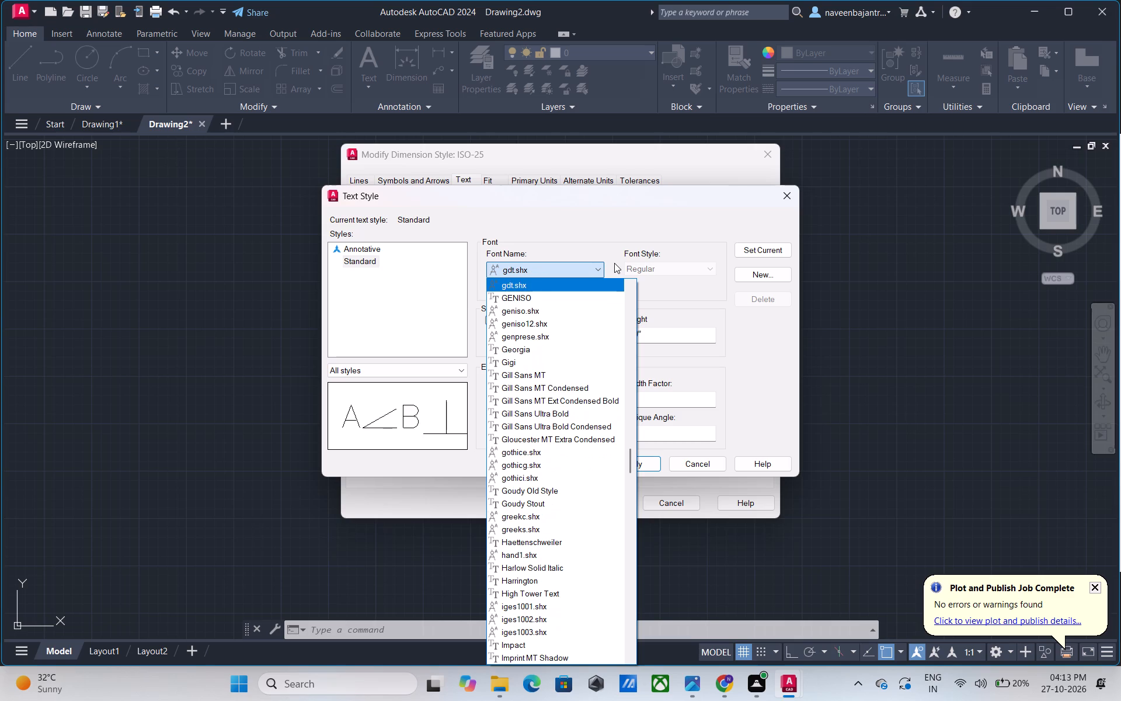
key(Down)
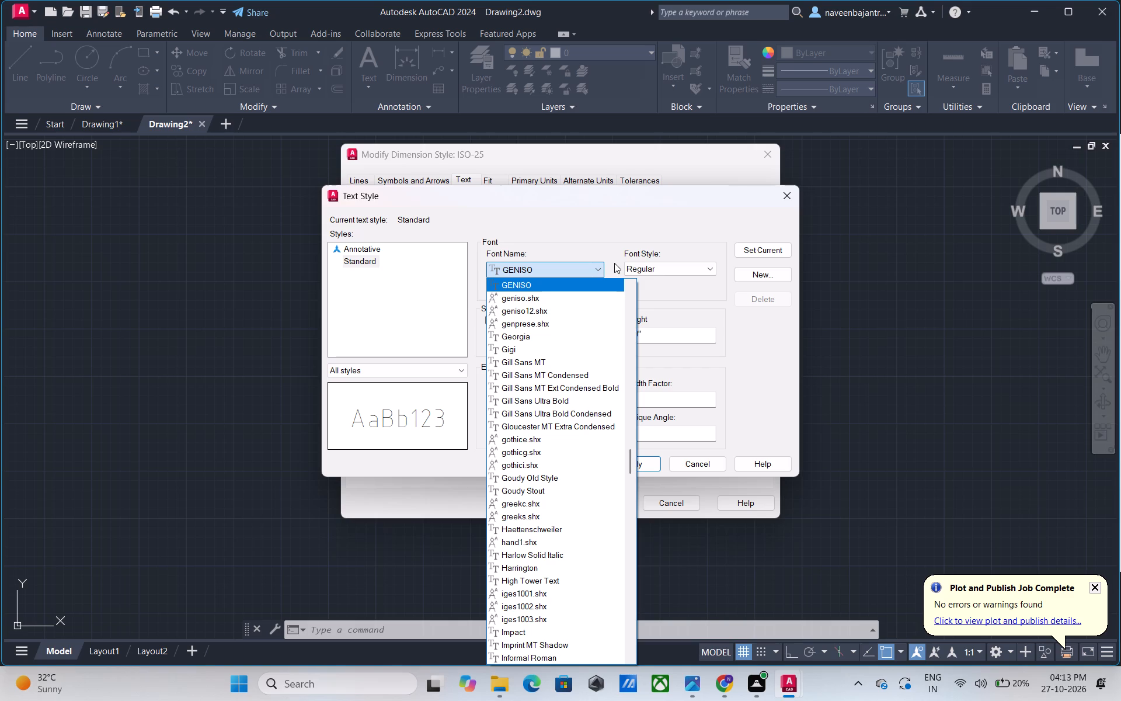
key(Down)
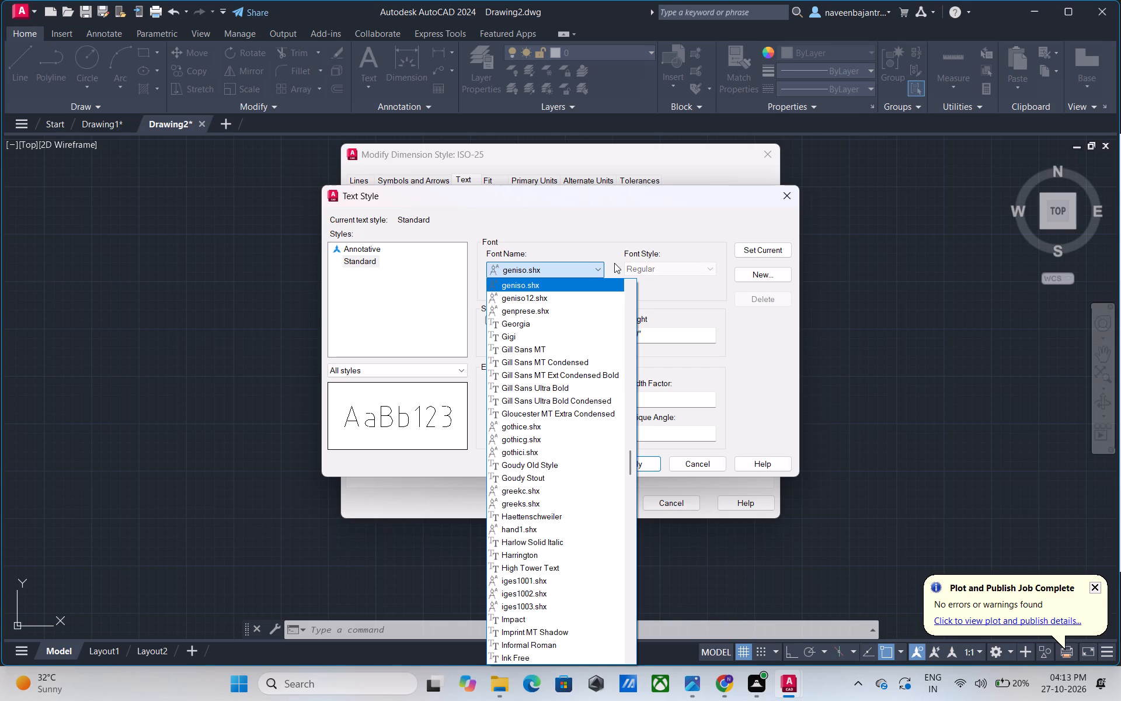
key(Down)
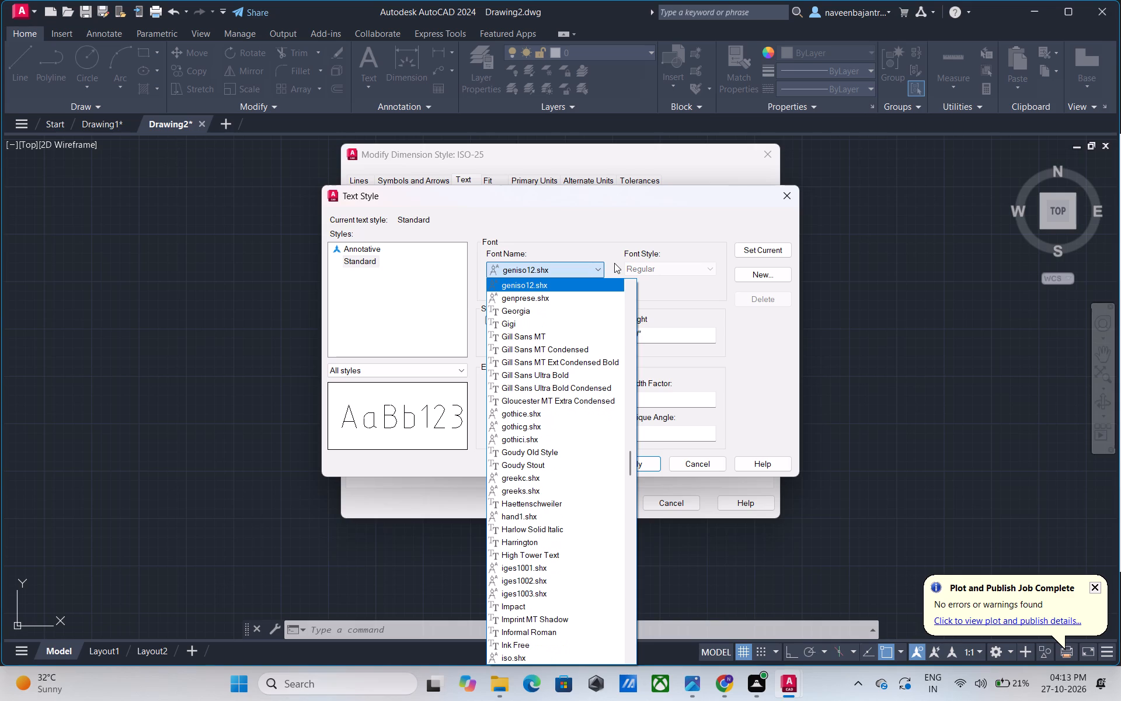
key(Down)
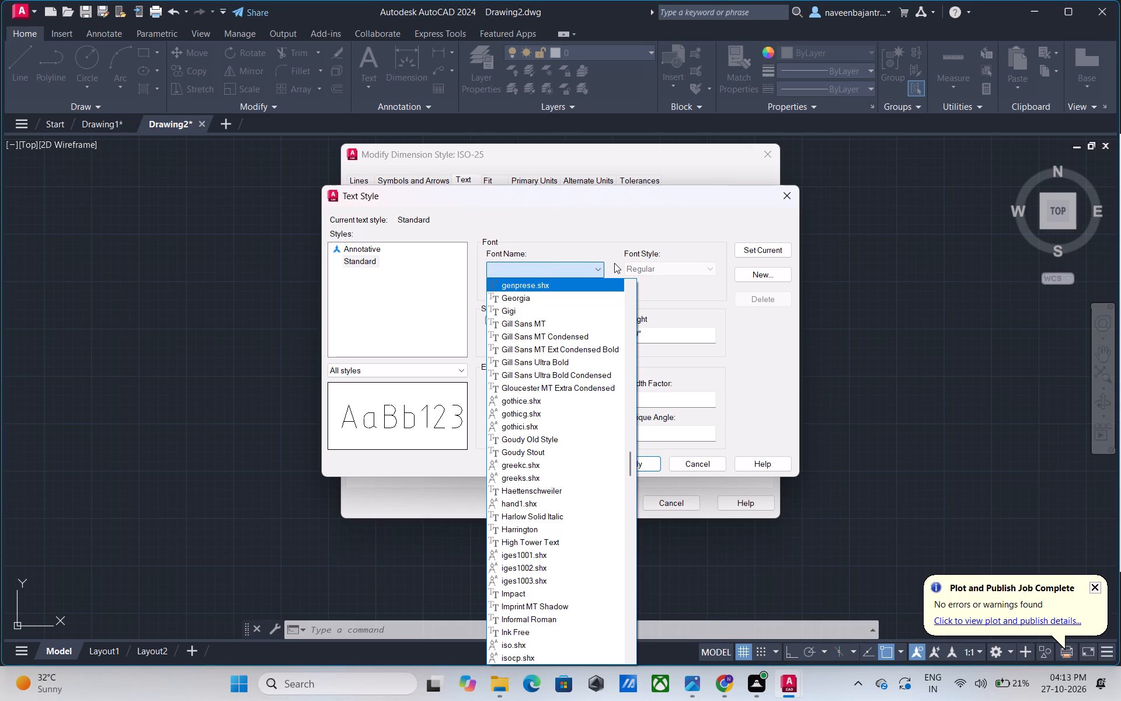
Preview fonts one by one for the Standard text style, from Georgia through the Gill Sans variants to Goudy Stout, and browse further fonts.
key(Down)
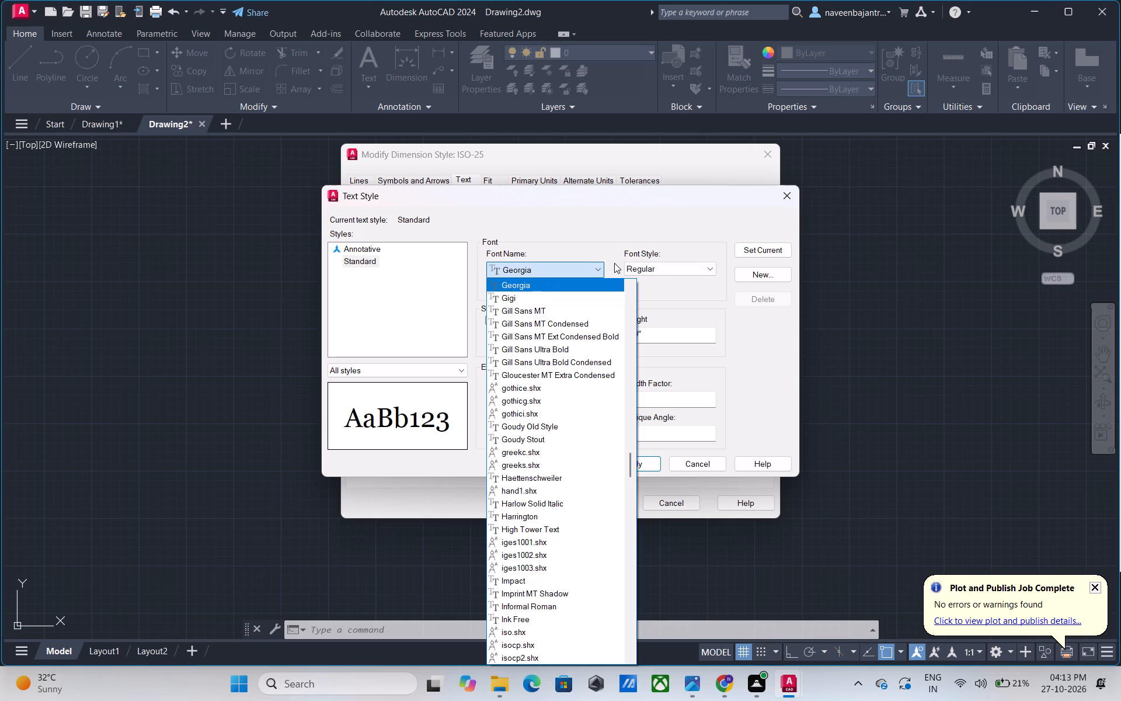
key(Down)
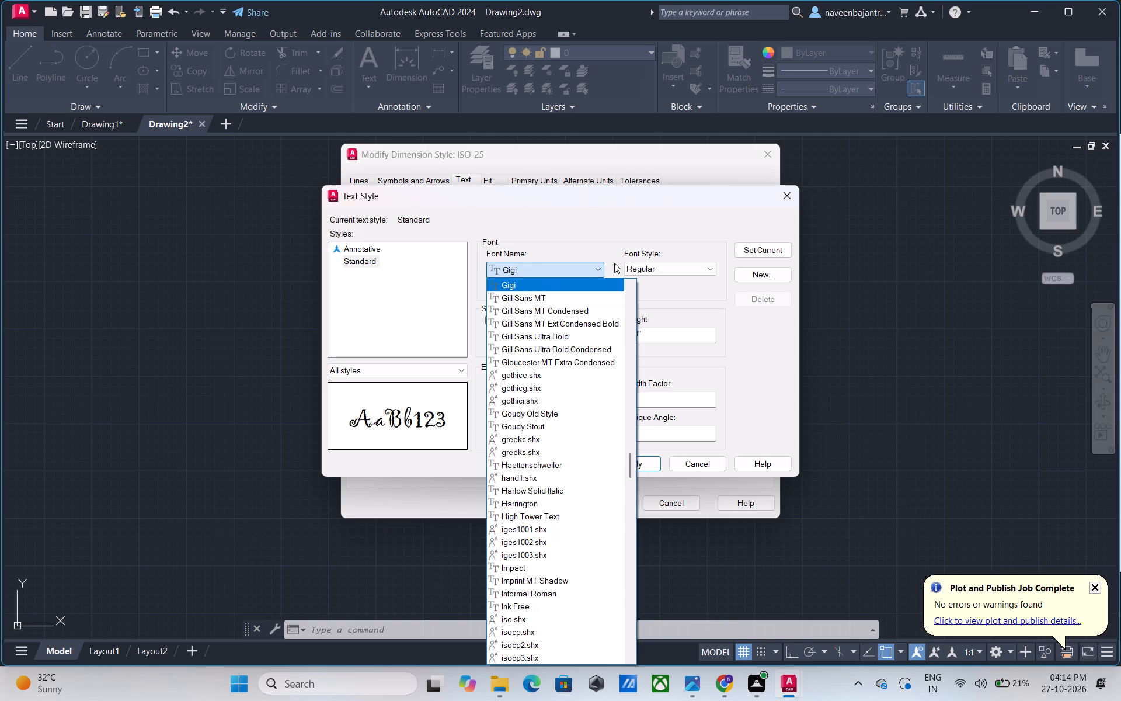
key(Down)
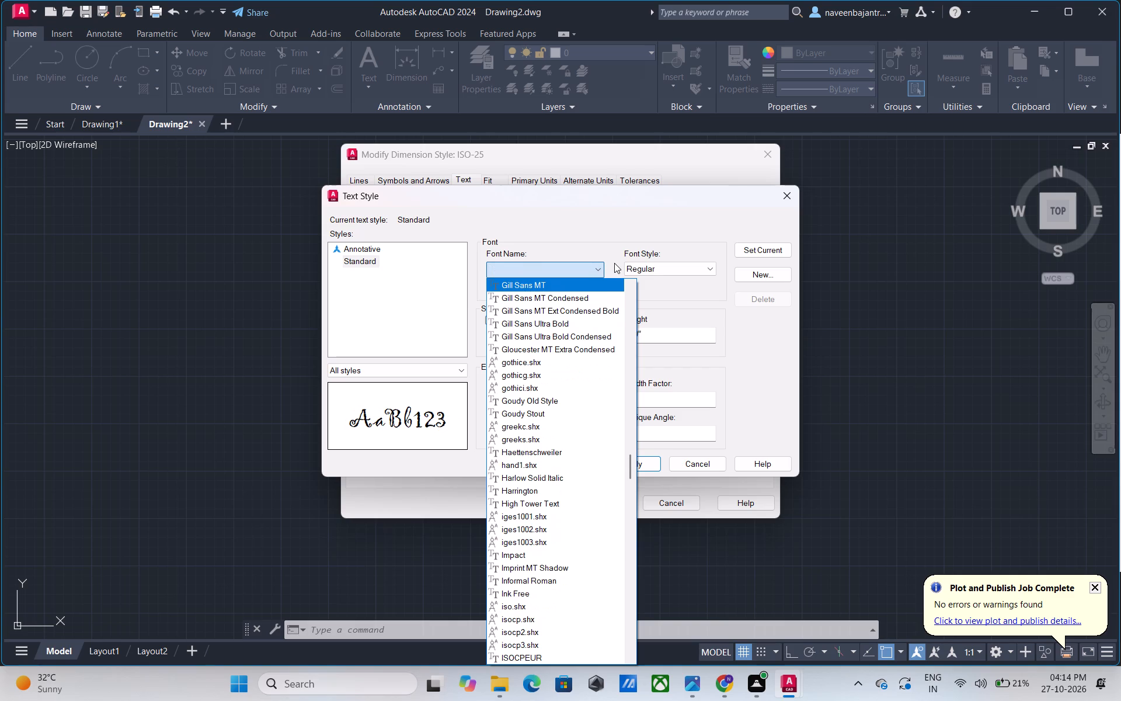
key(Down)
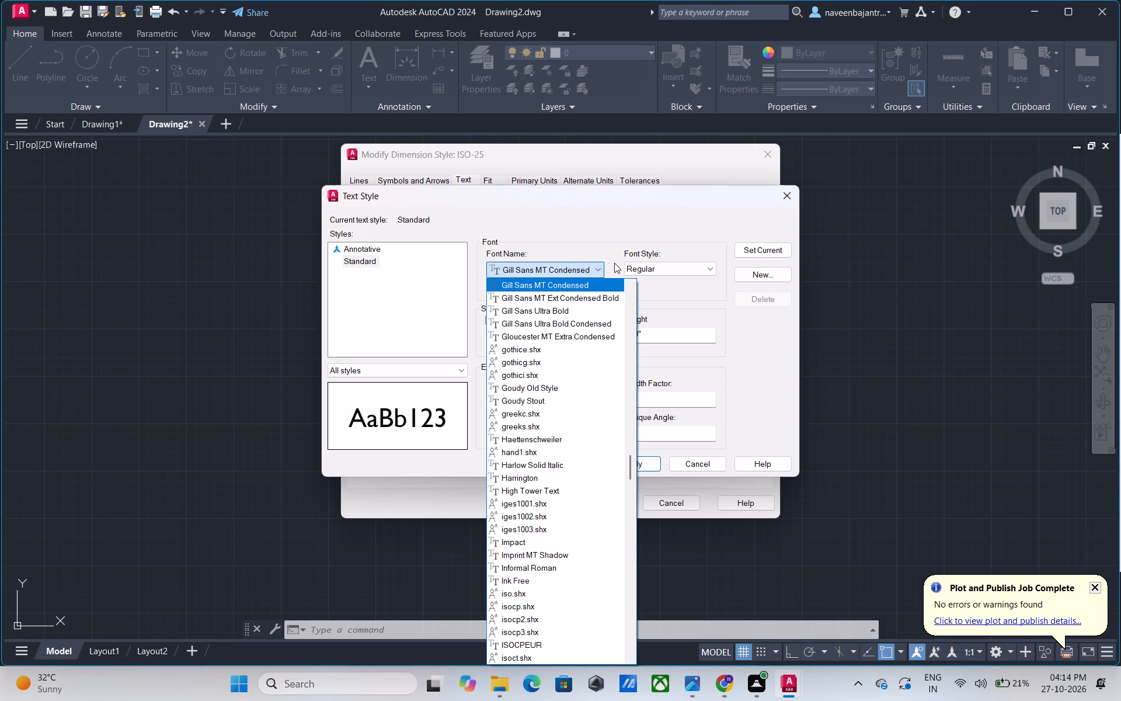
key(Down)
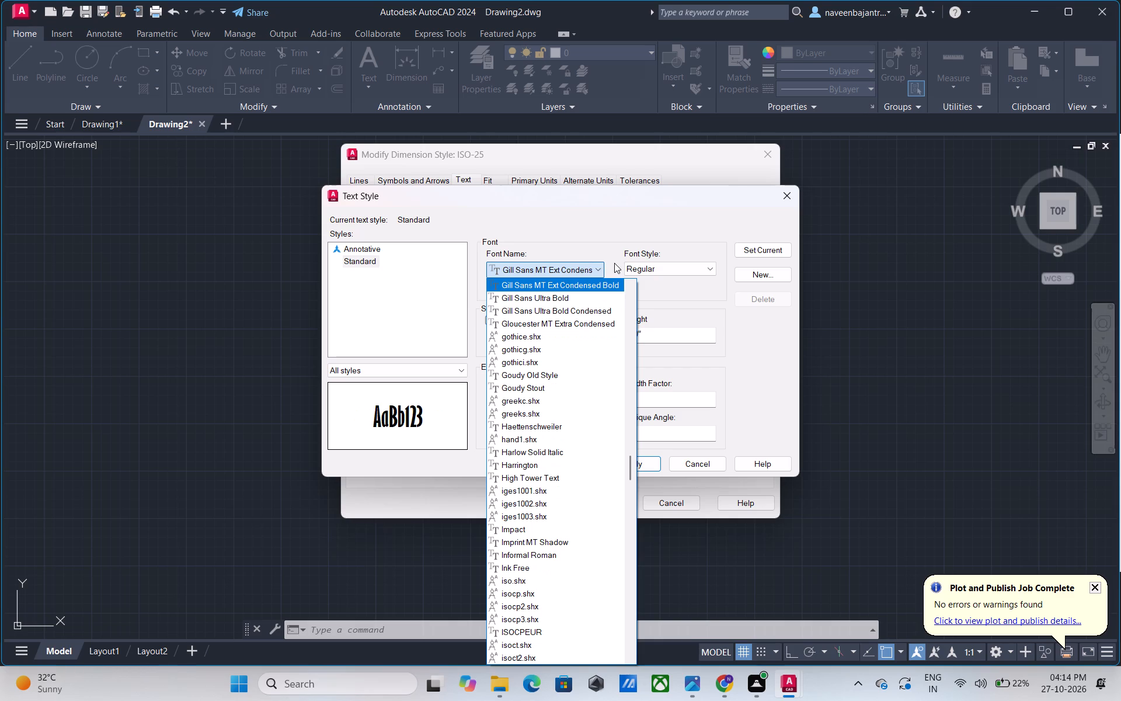
key(Down)
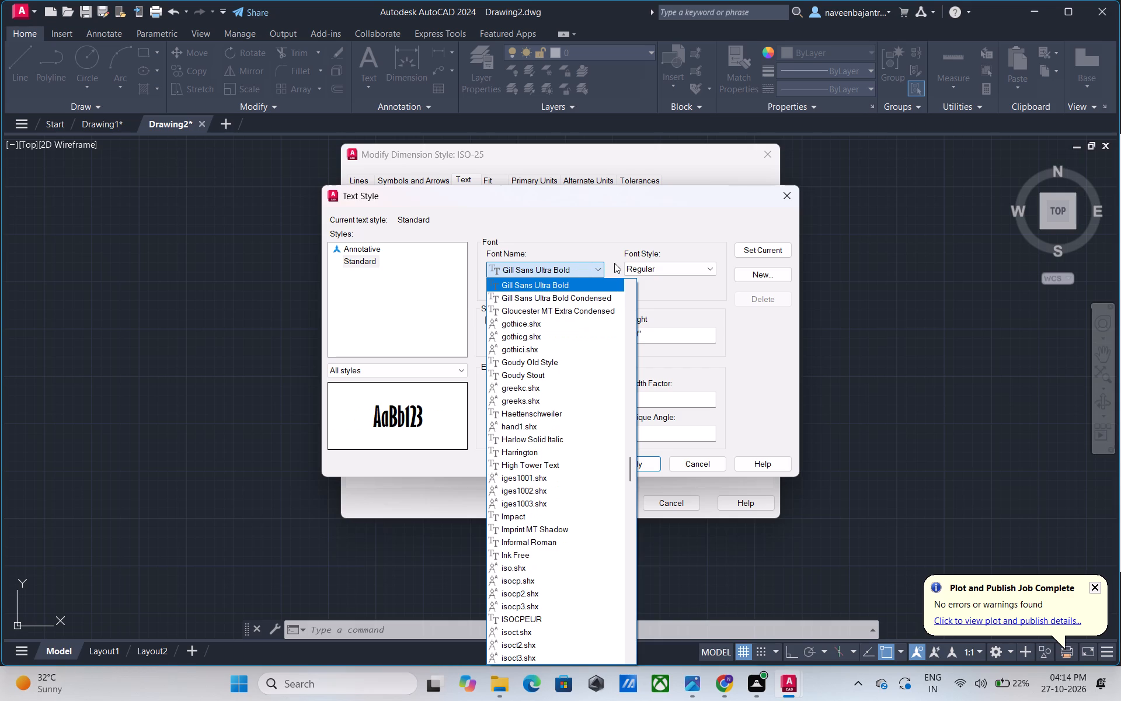
key(Down)
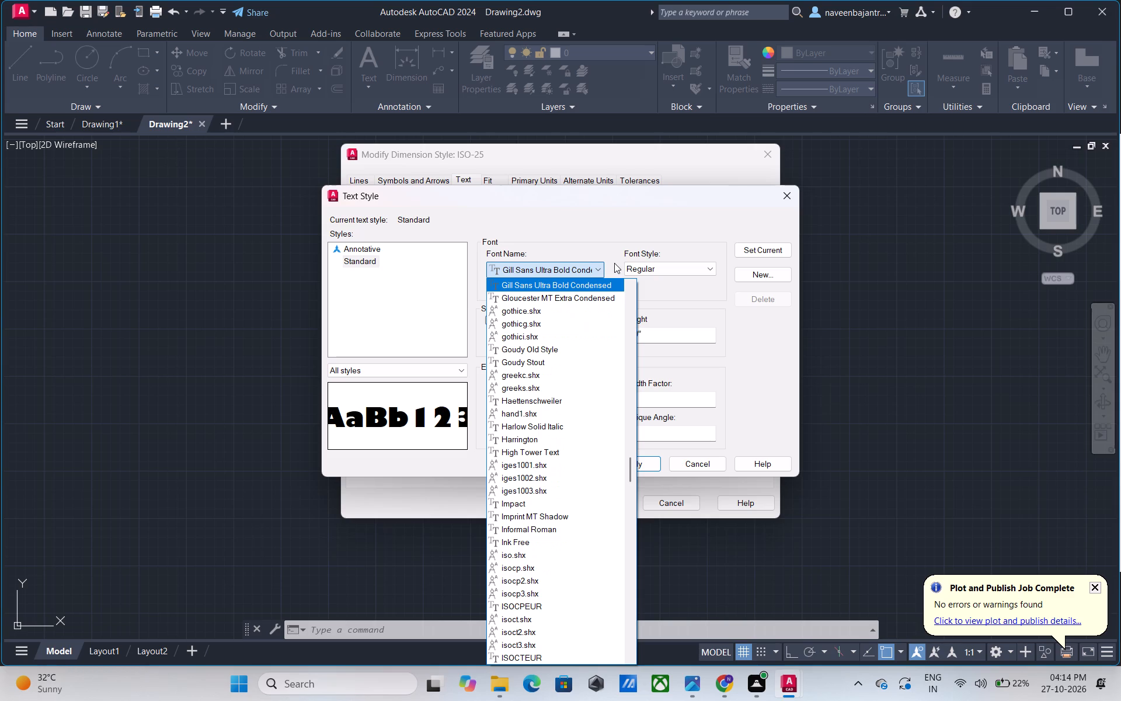
key(Down)
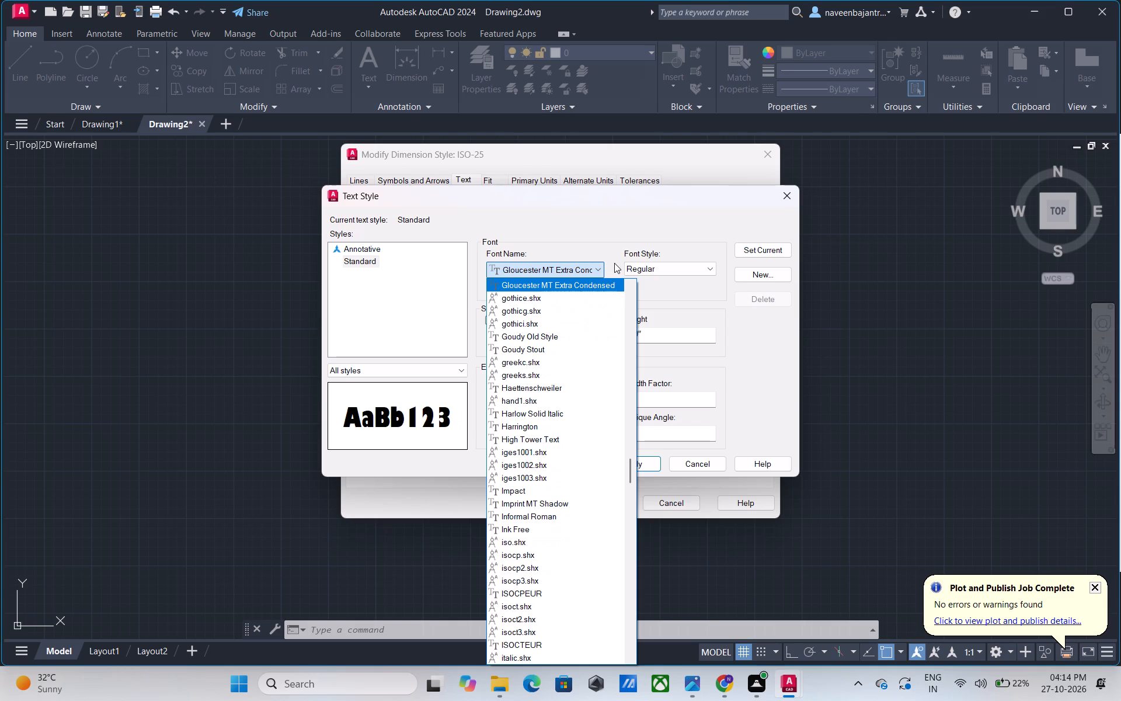
key(Down)
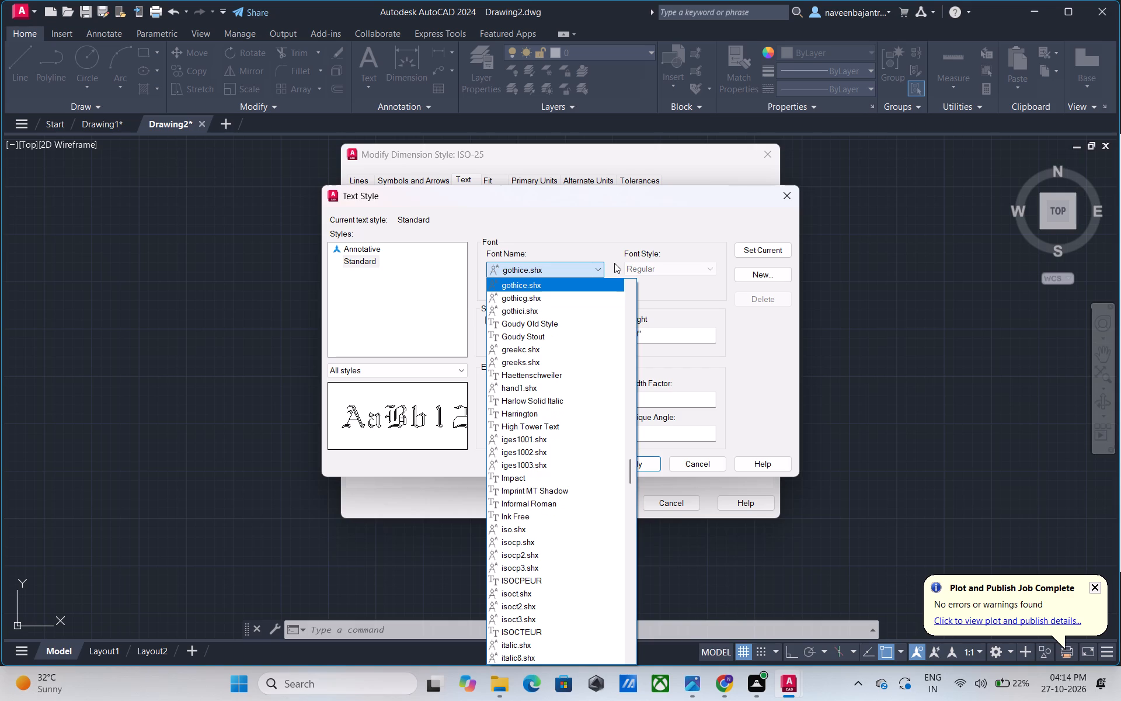
key(Down)
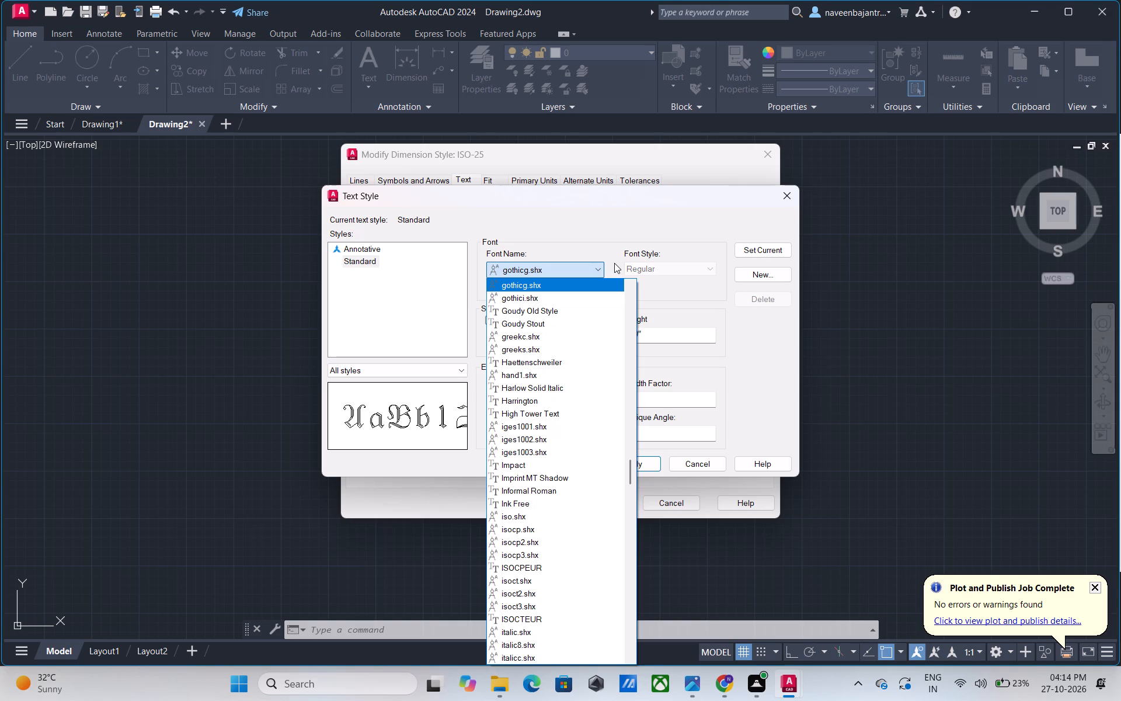
key(Down)
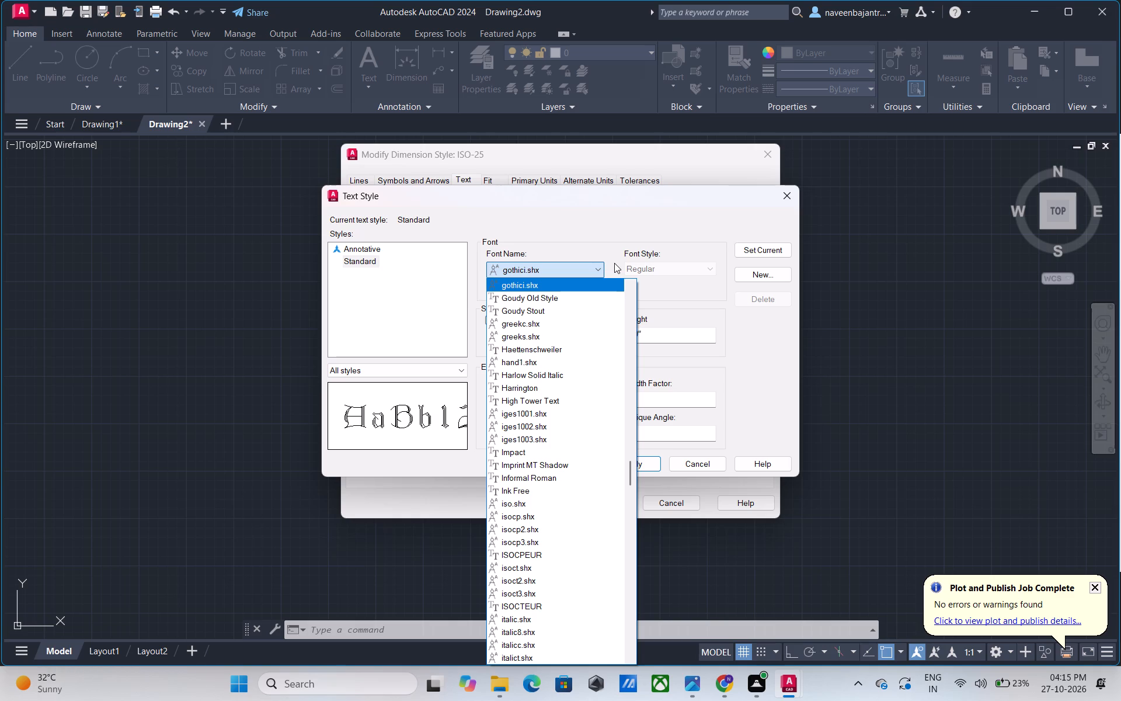
key(Down)
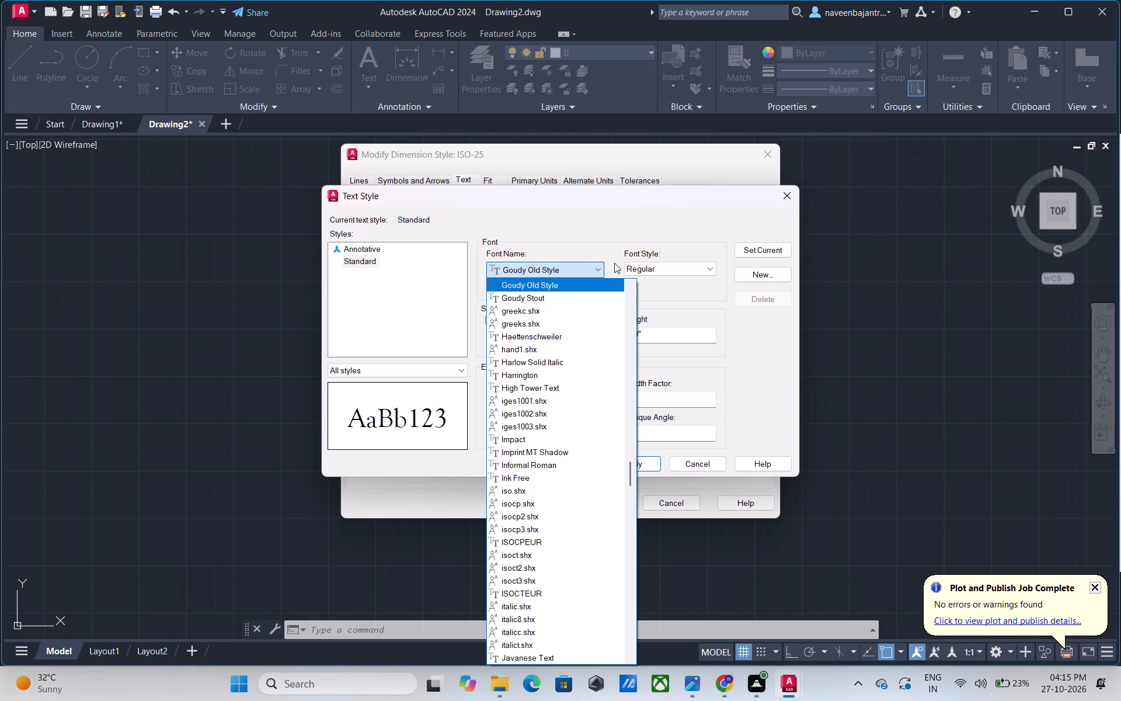
key(Down)
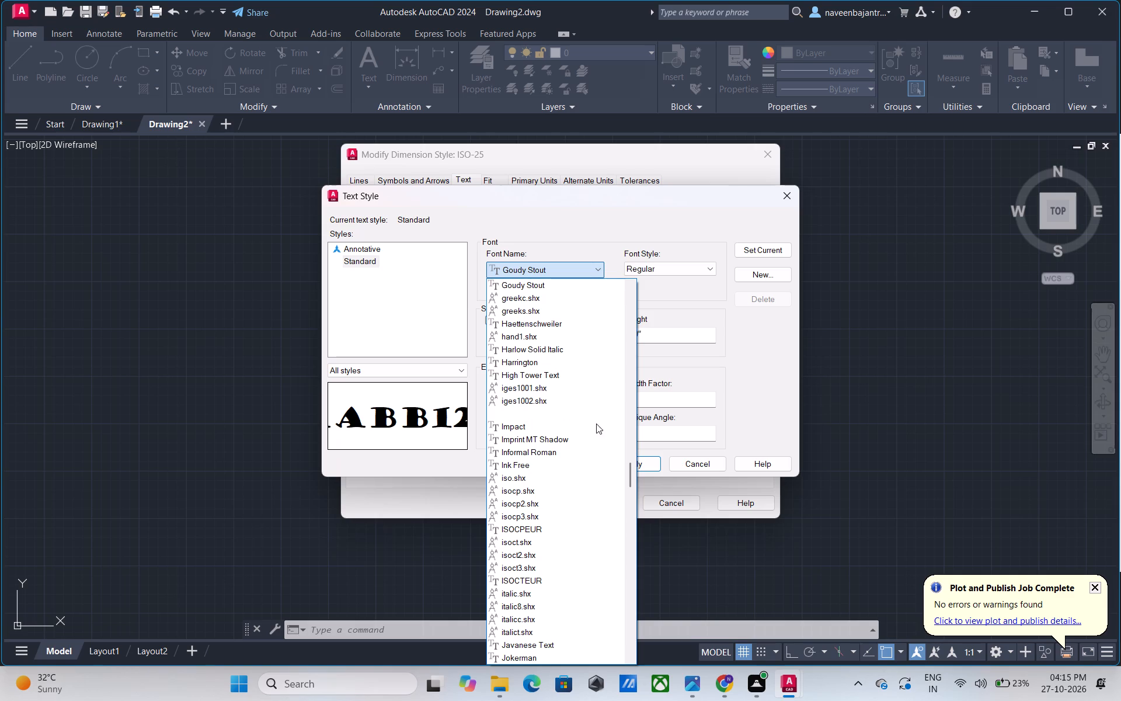
scroll(631, 440, down, 1)
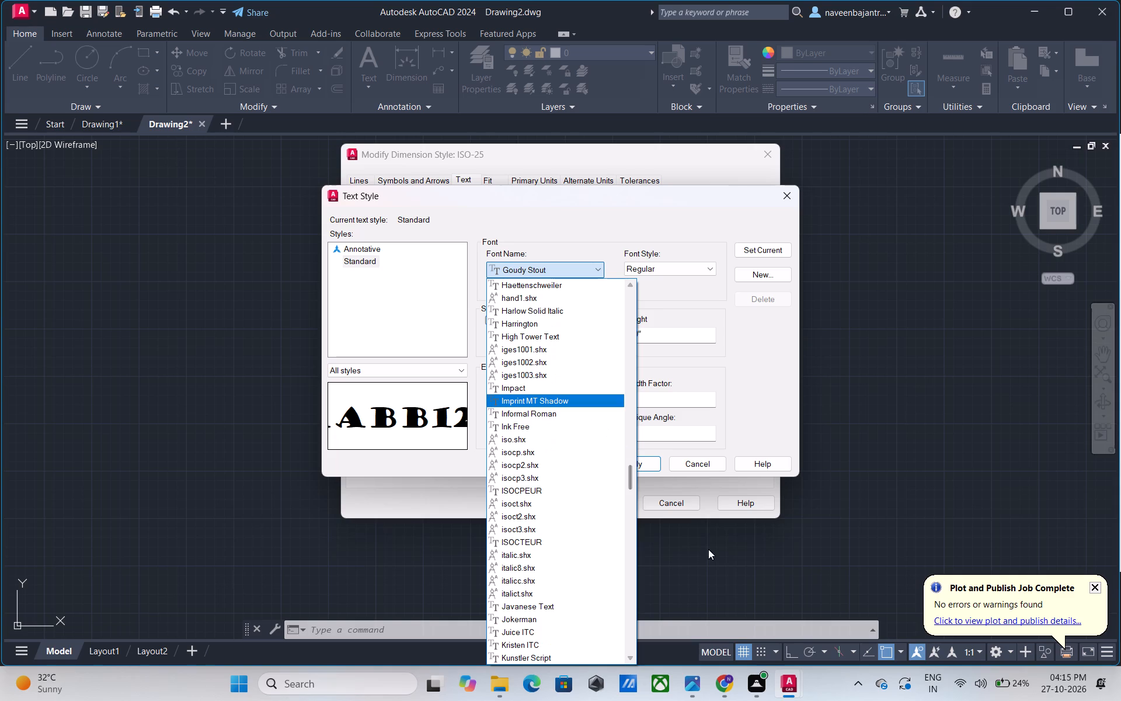
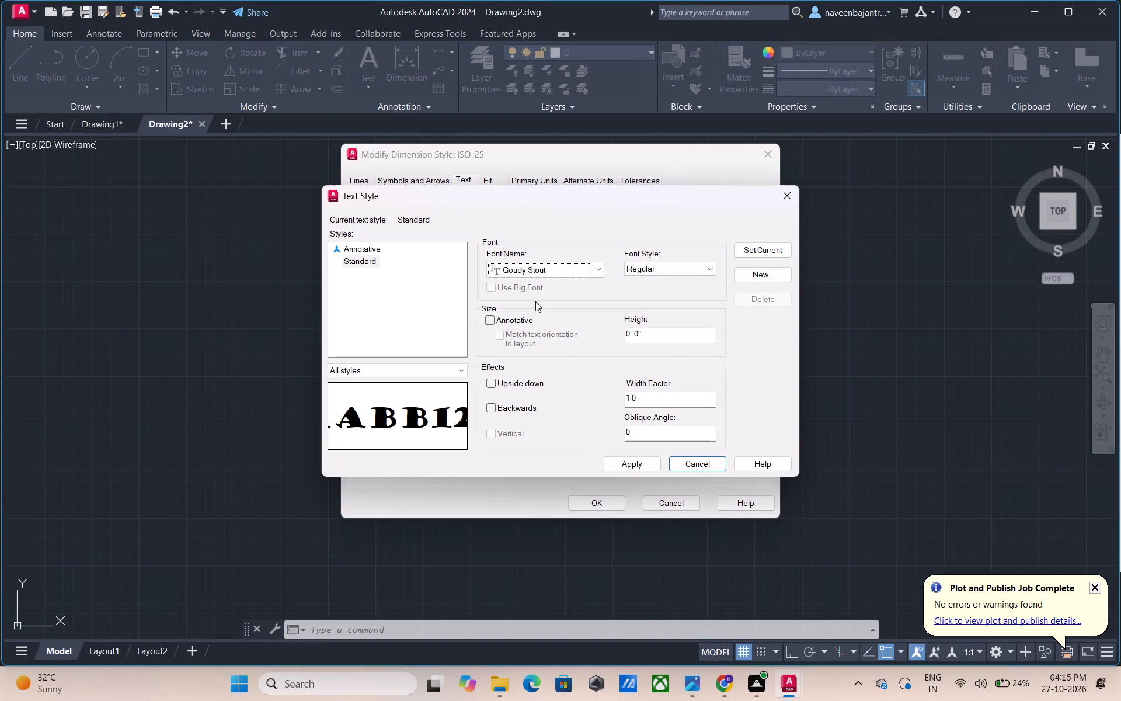
Preview fonts one by one for the Standard text style, from Haettenschweiler through High Tower Text and the iges fonts to Ink Free.
click(602, 272)
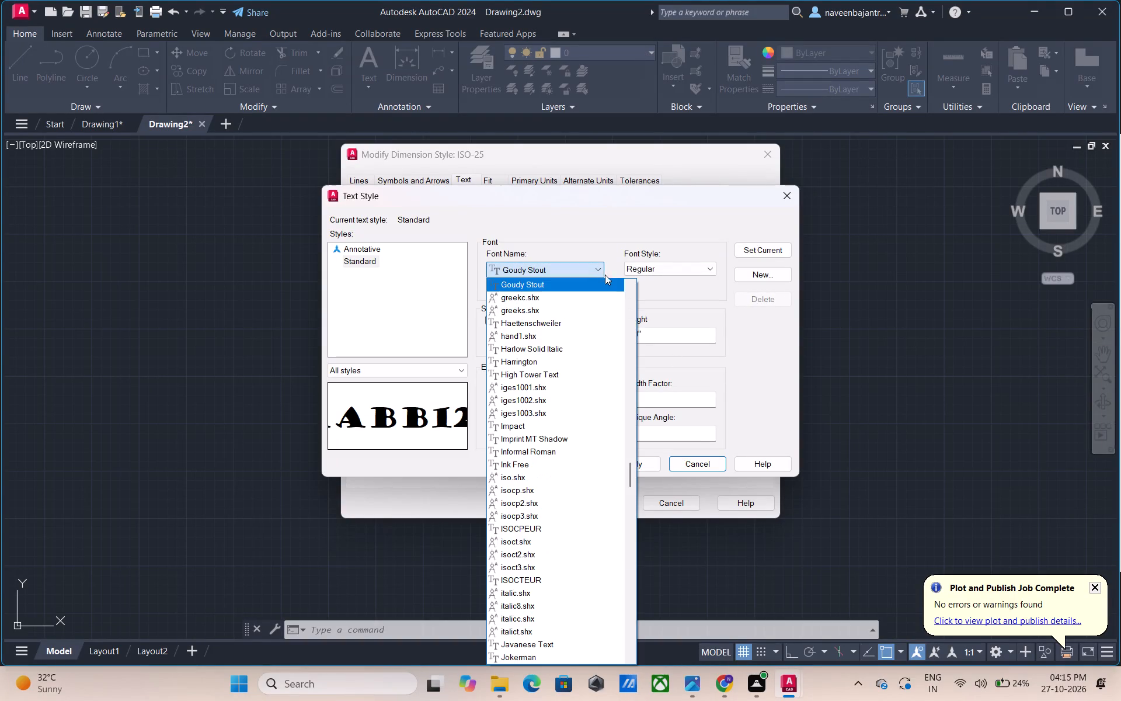
key(Down)
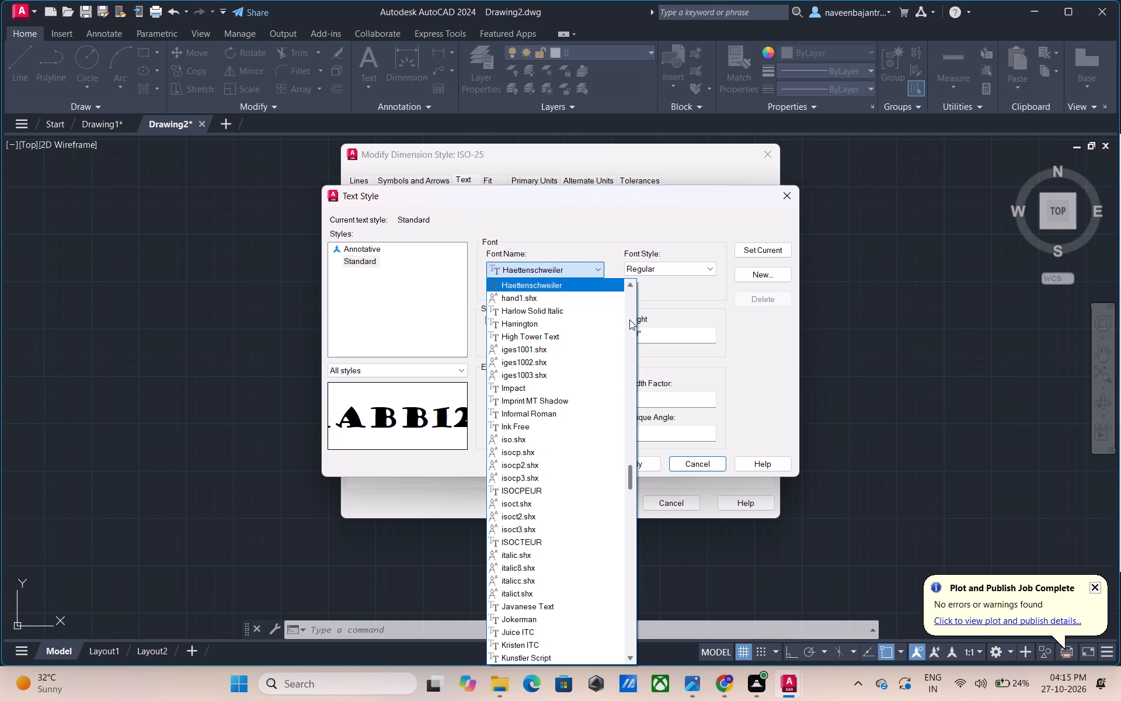
key(Down)
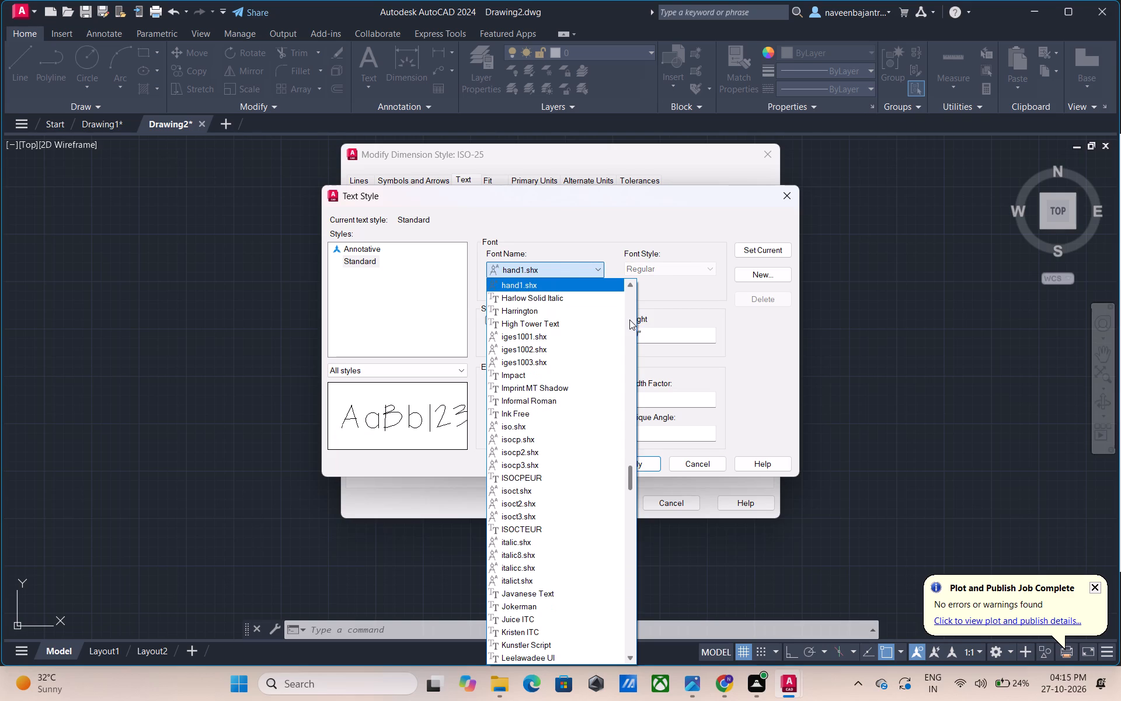
key(Down)
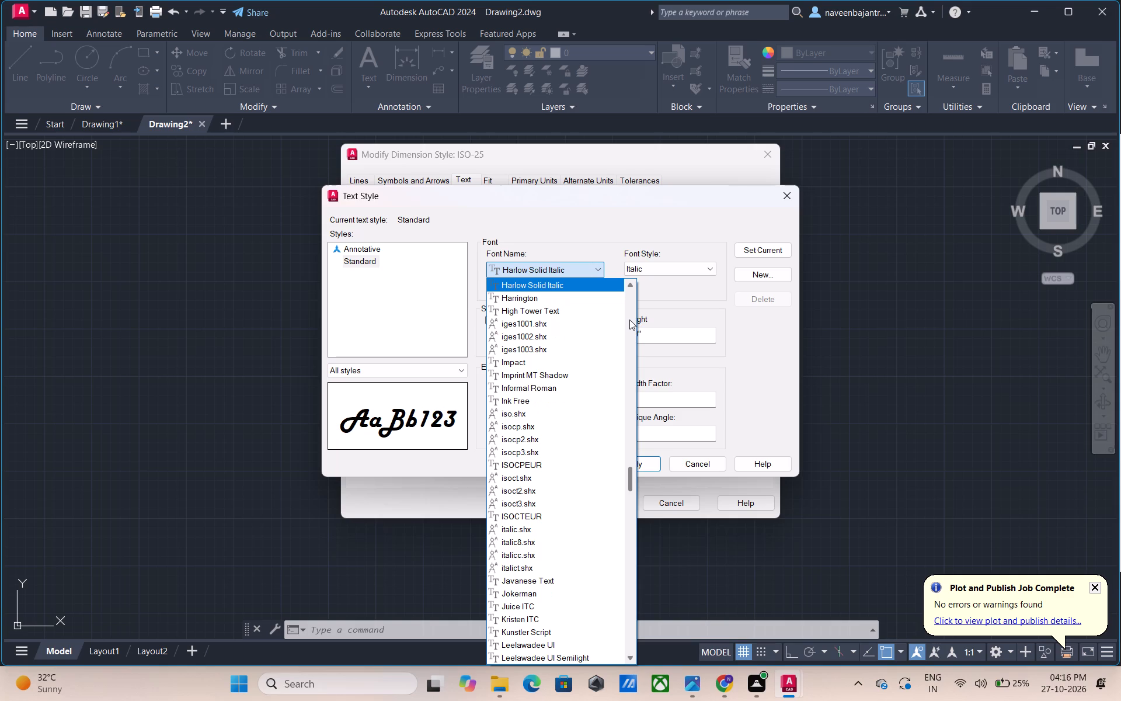
key(Down)
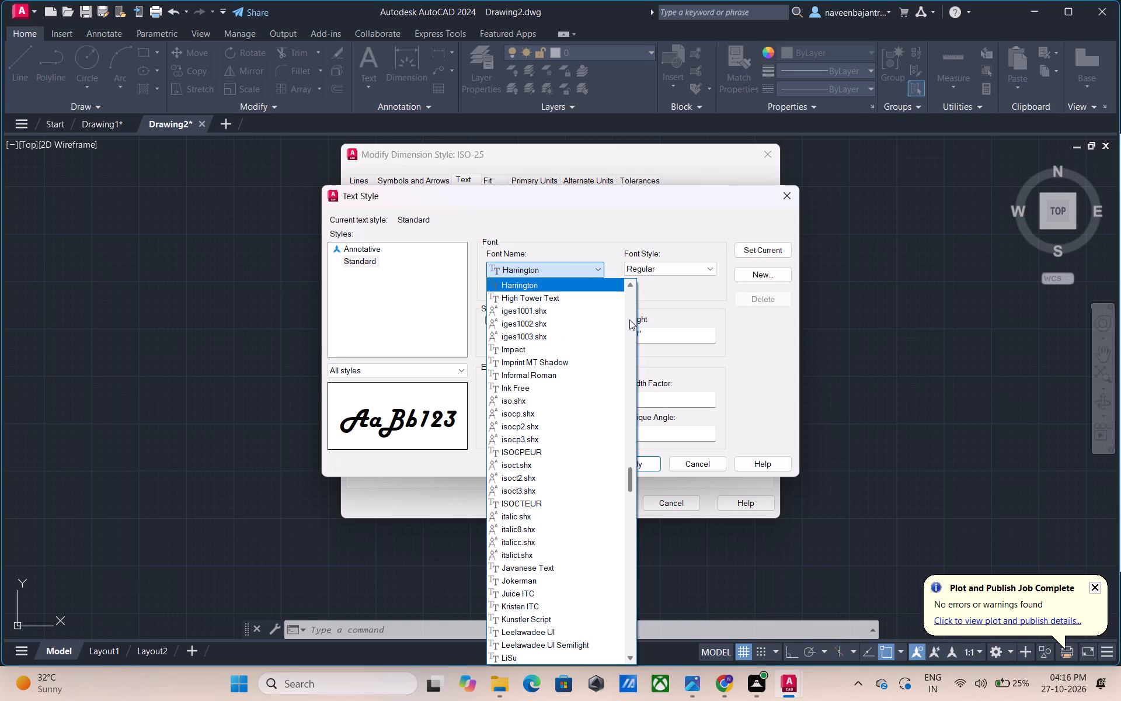
key(Down)
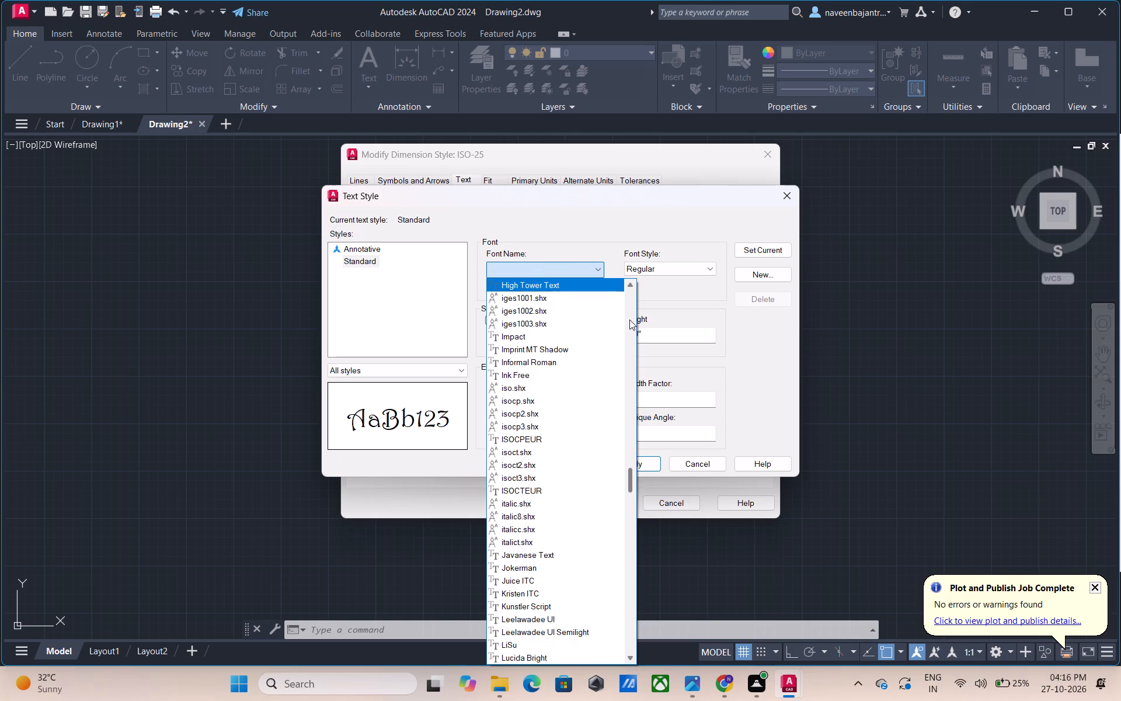
key(Down)
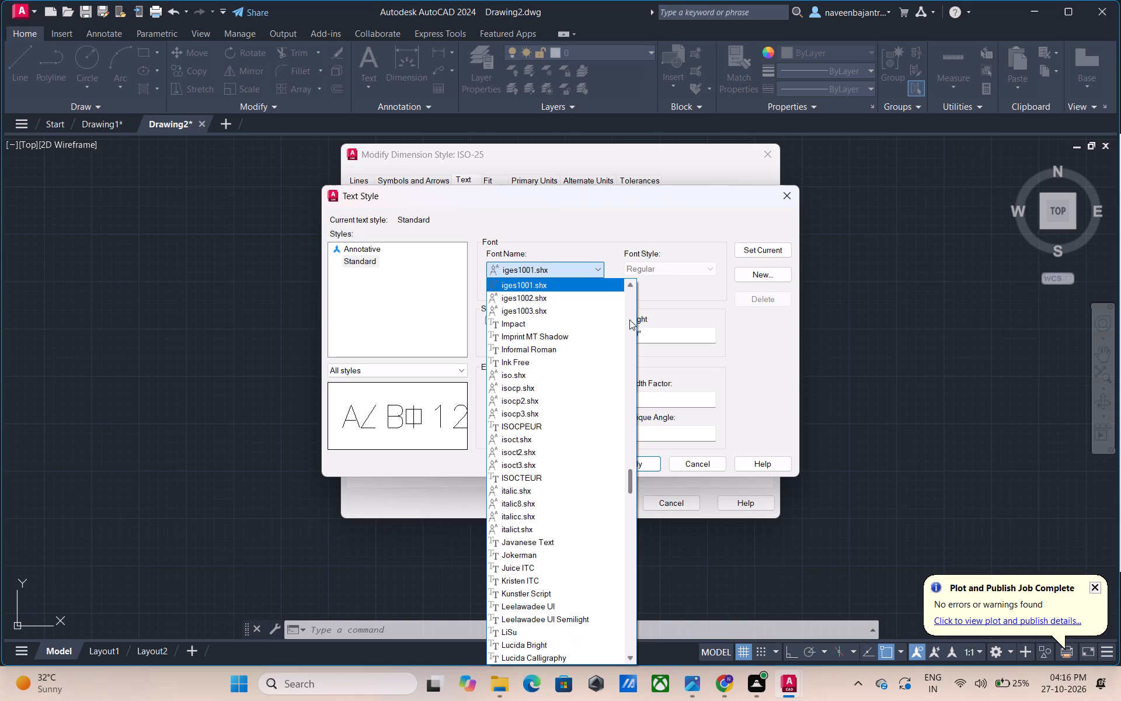
key(Down)
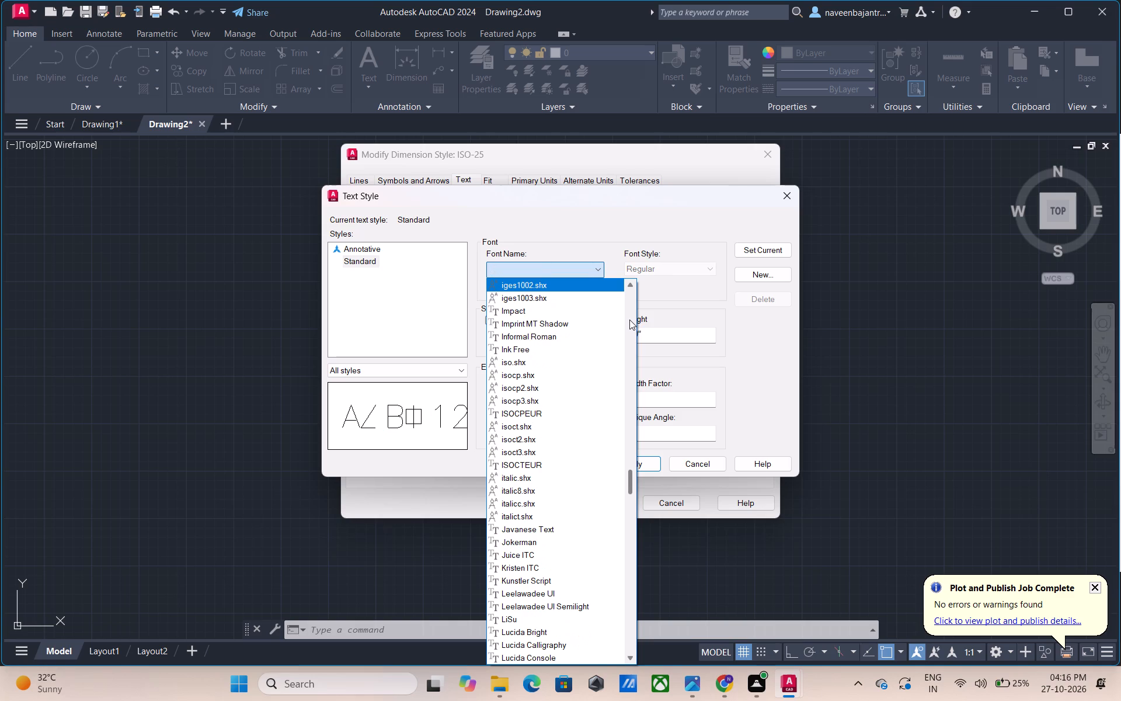
key(Down)
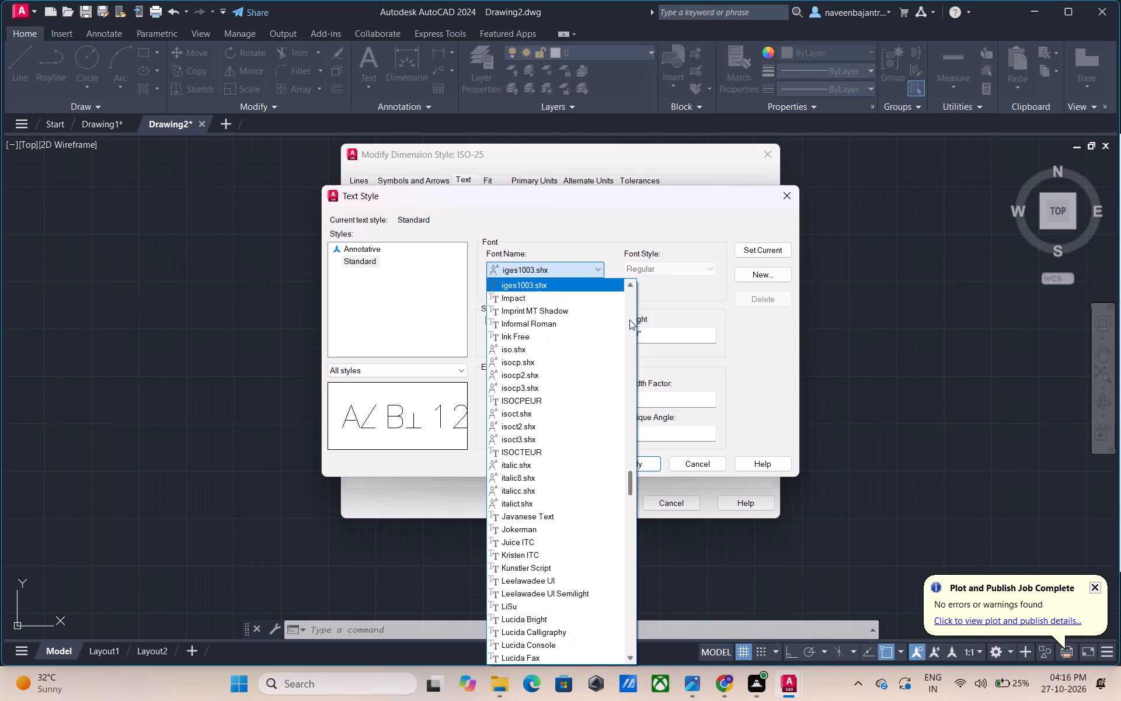
key(Down)
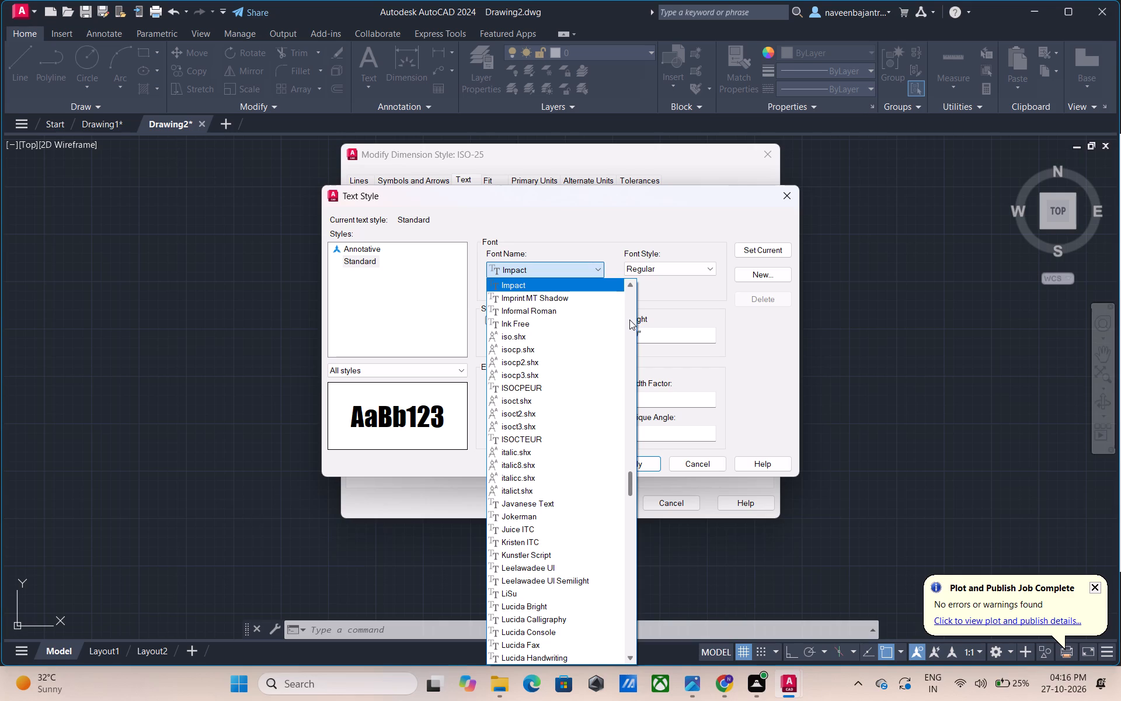
key(Down)
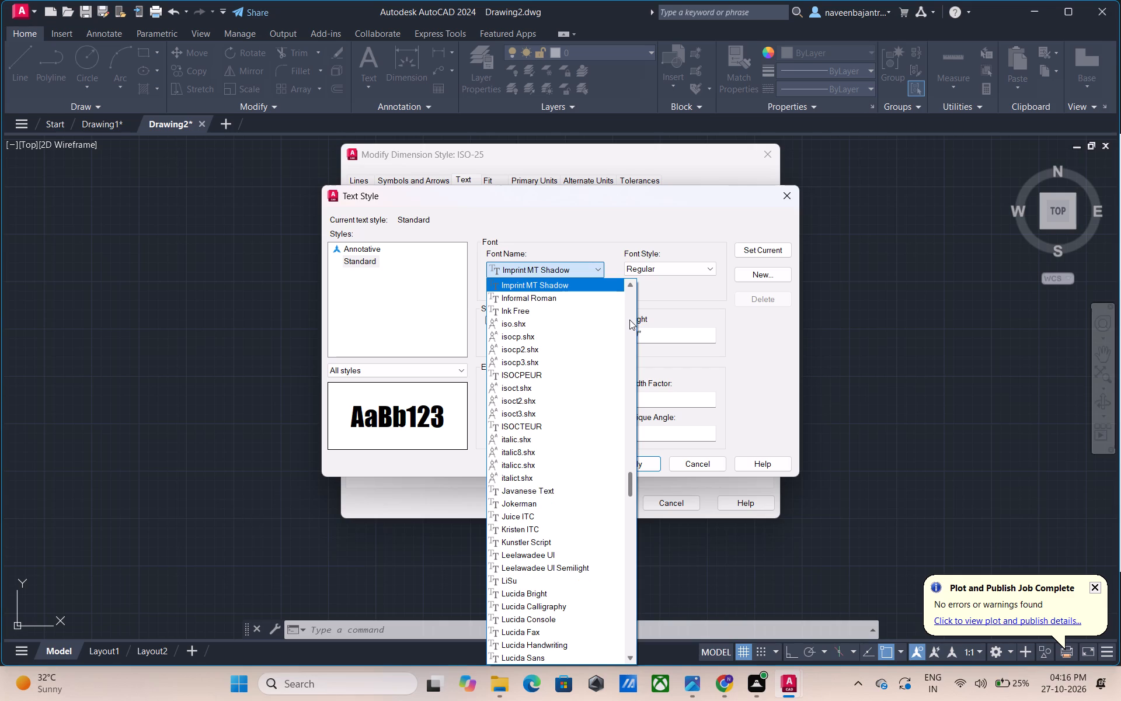
key(Down)
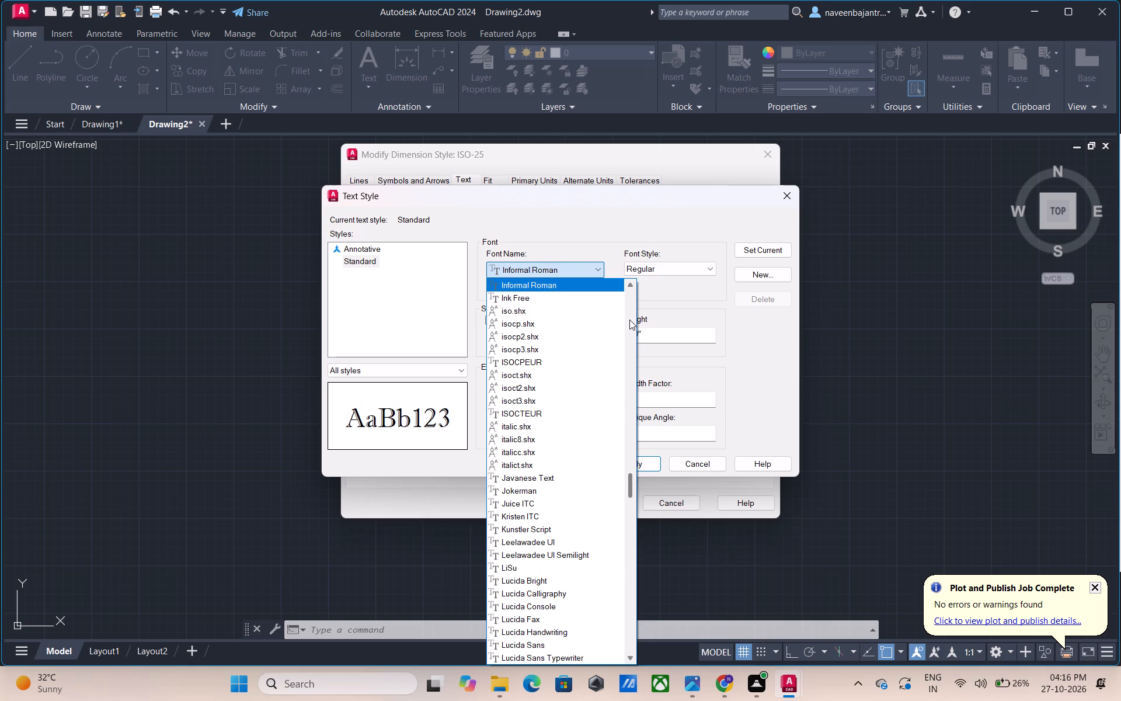
key(Down)
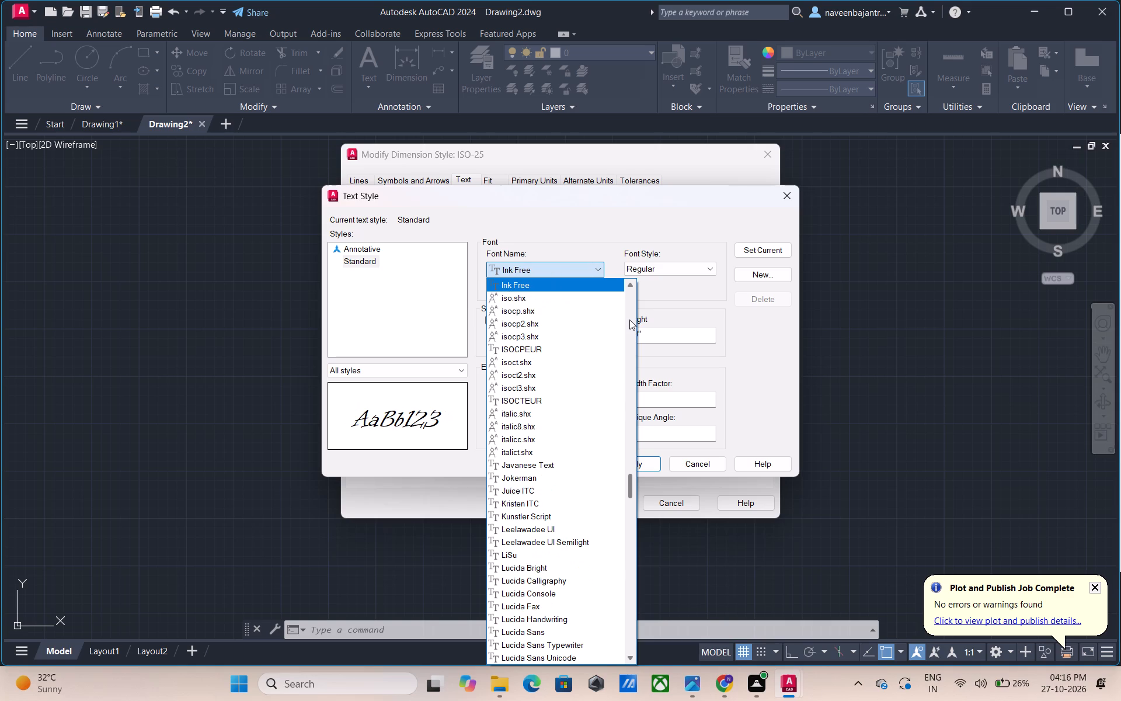
Preview fonts one by one for the Standard text style, from iso.shx through the isocp, isoct and italic variants to italict.shx.
key(Down)
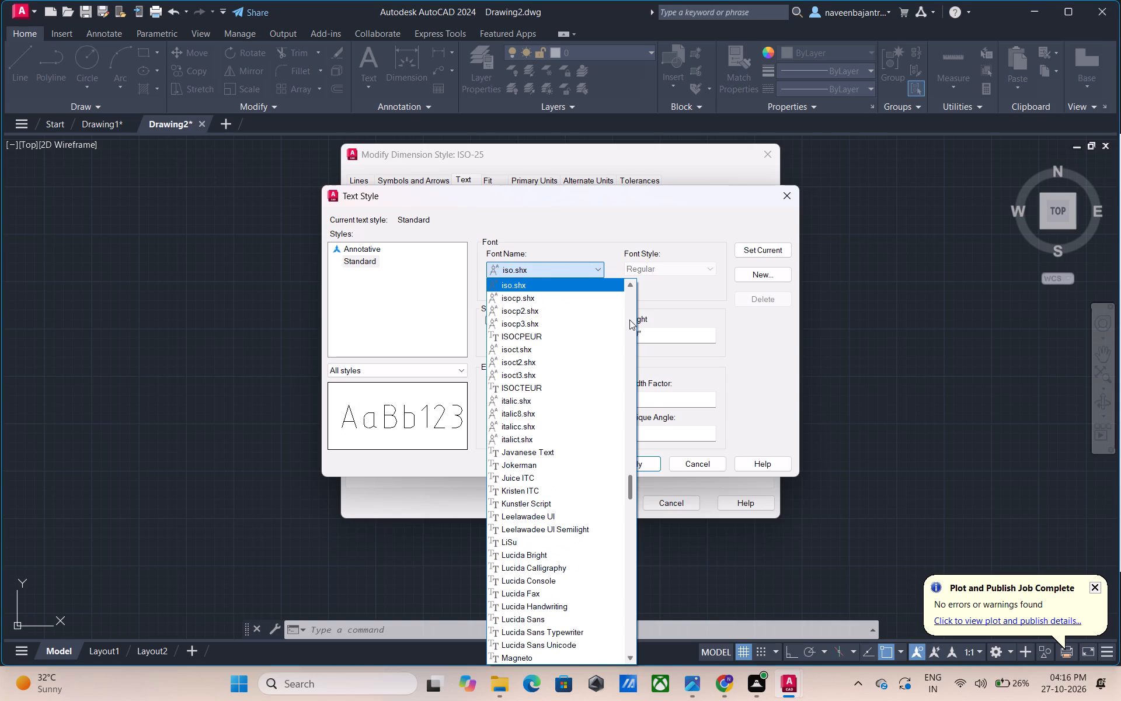
key(Down)
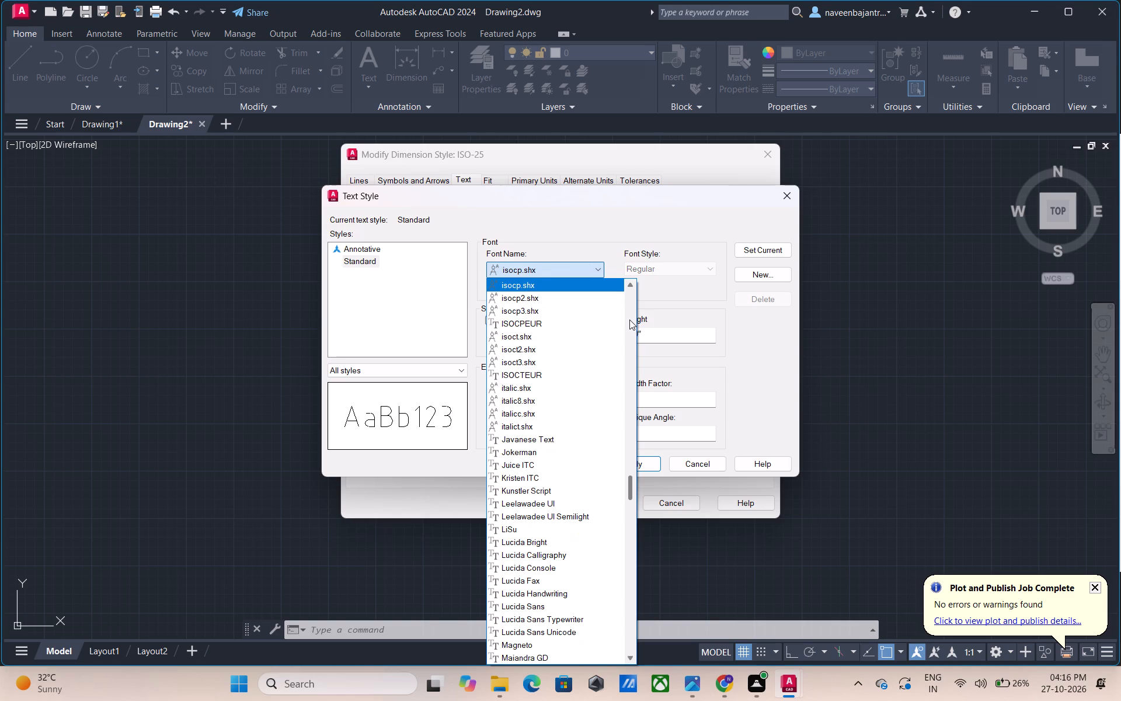
key(Down)
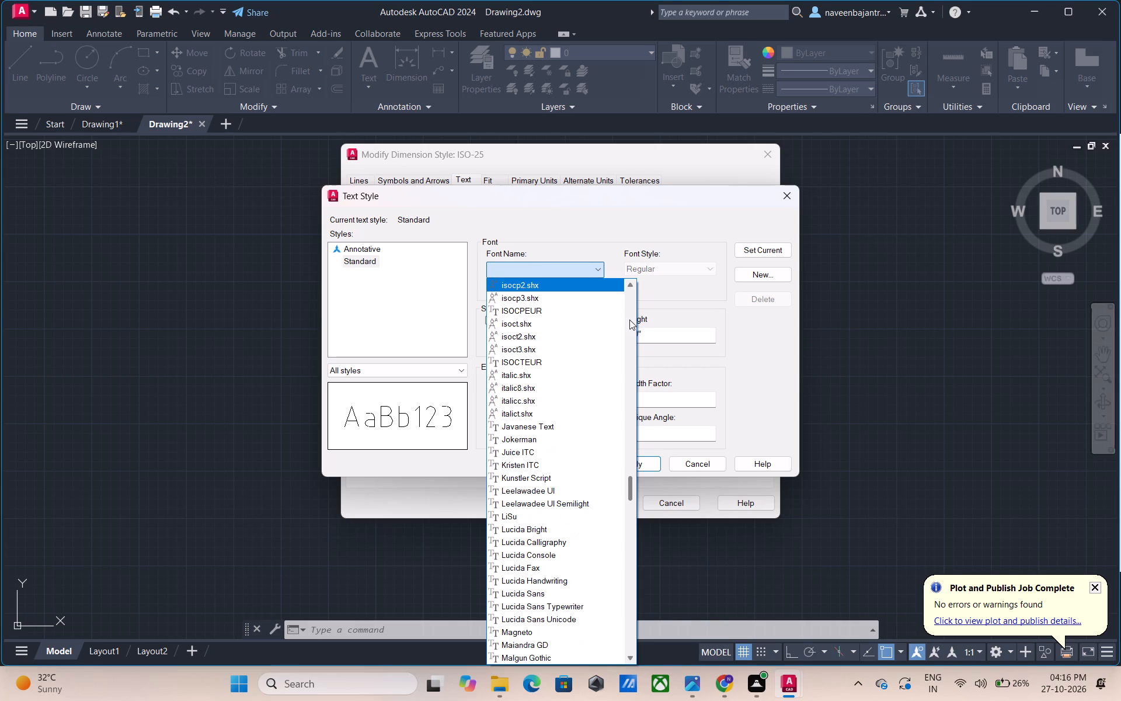
key(Down)
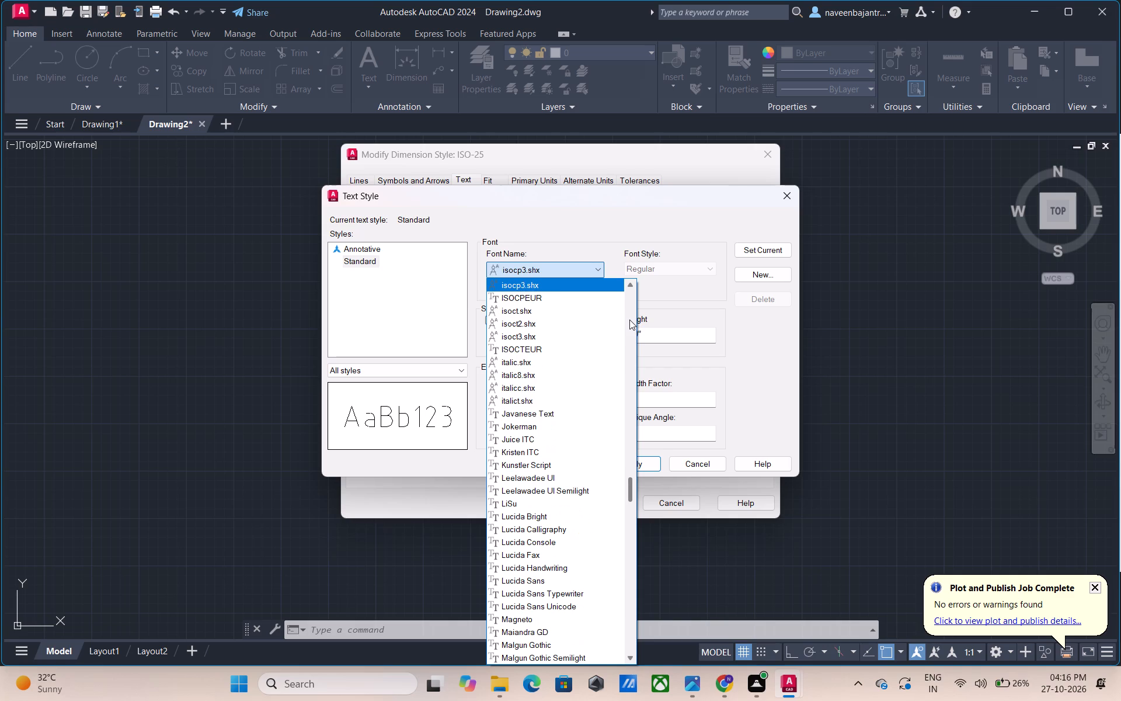
key(Down)
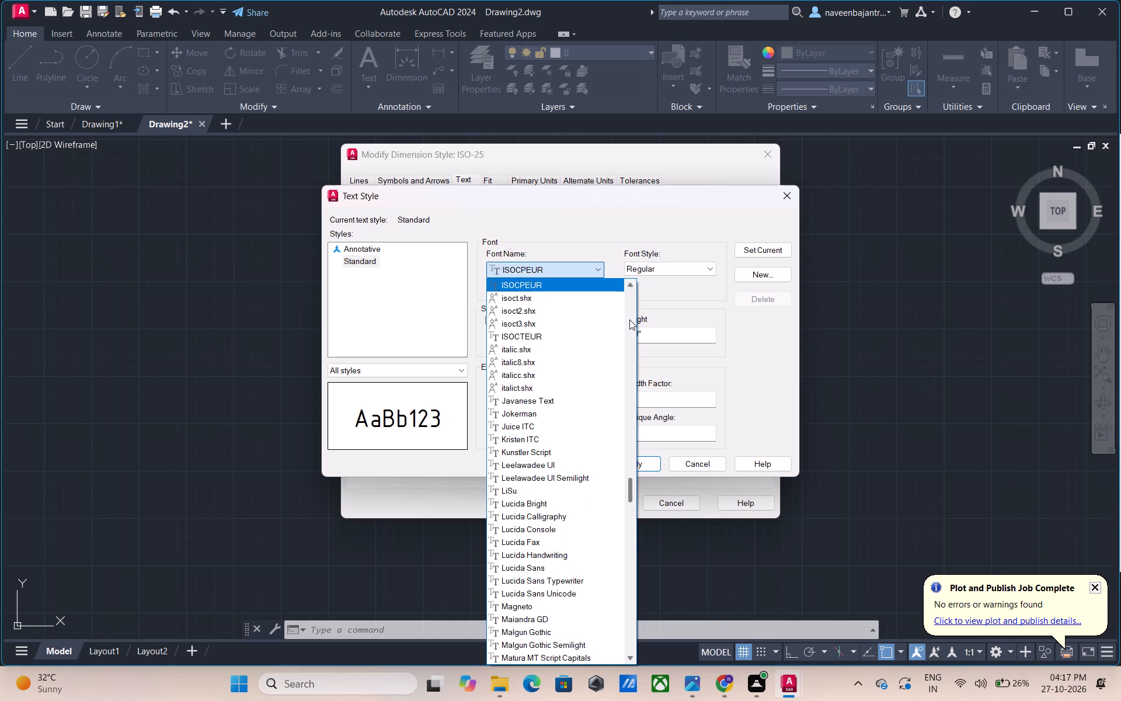
key(Down)
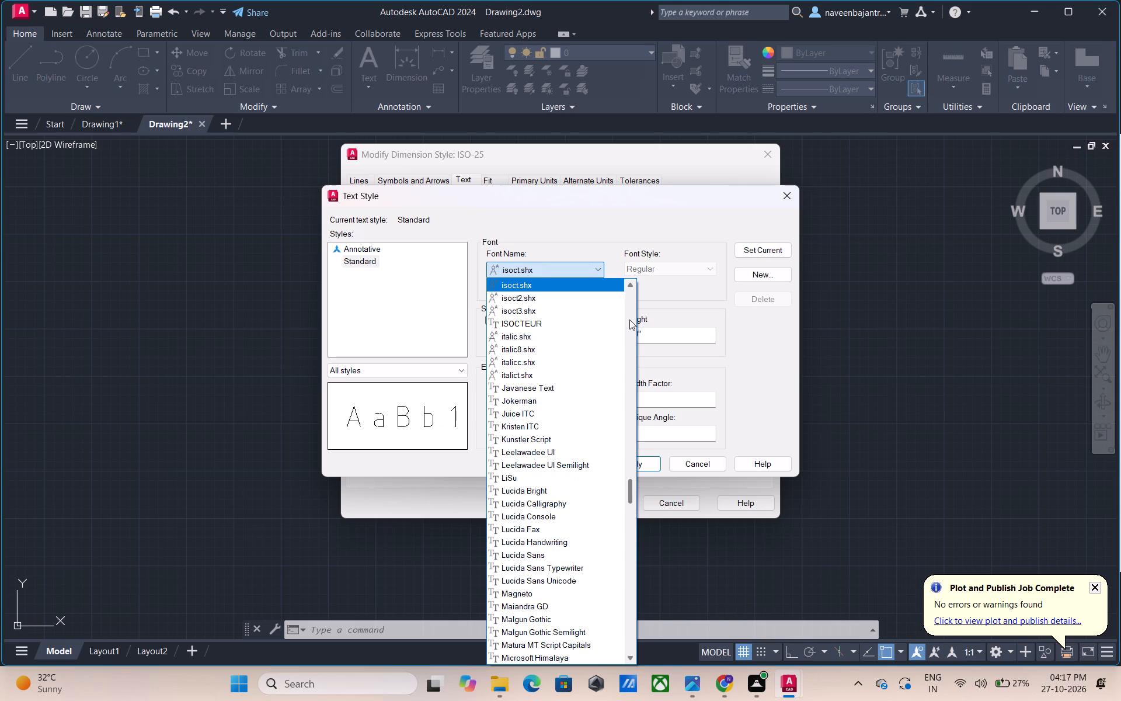
key(Down)
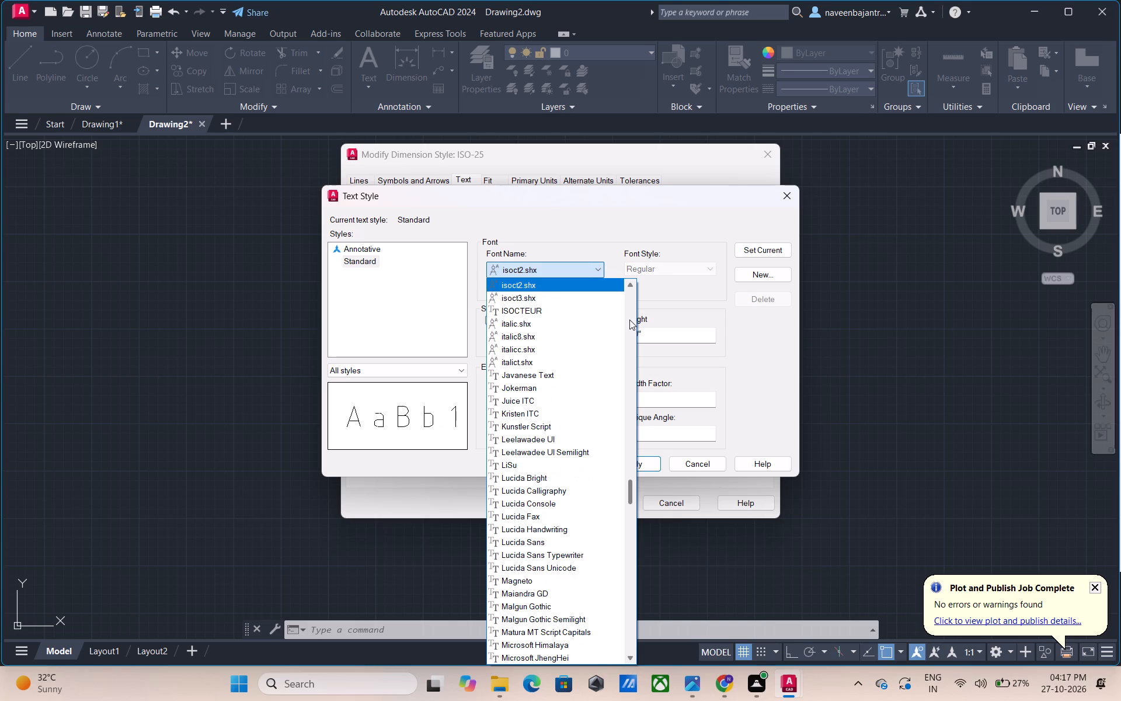
key(Down)
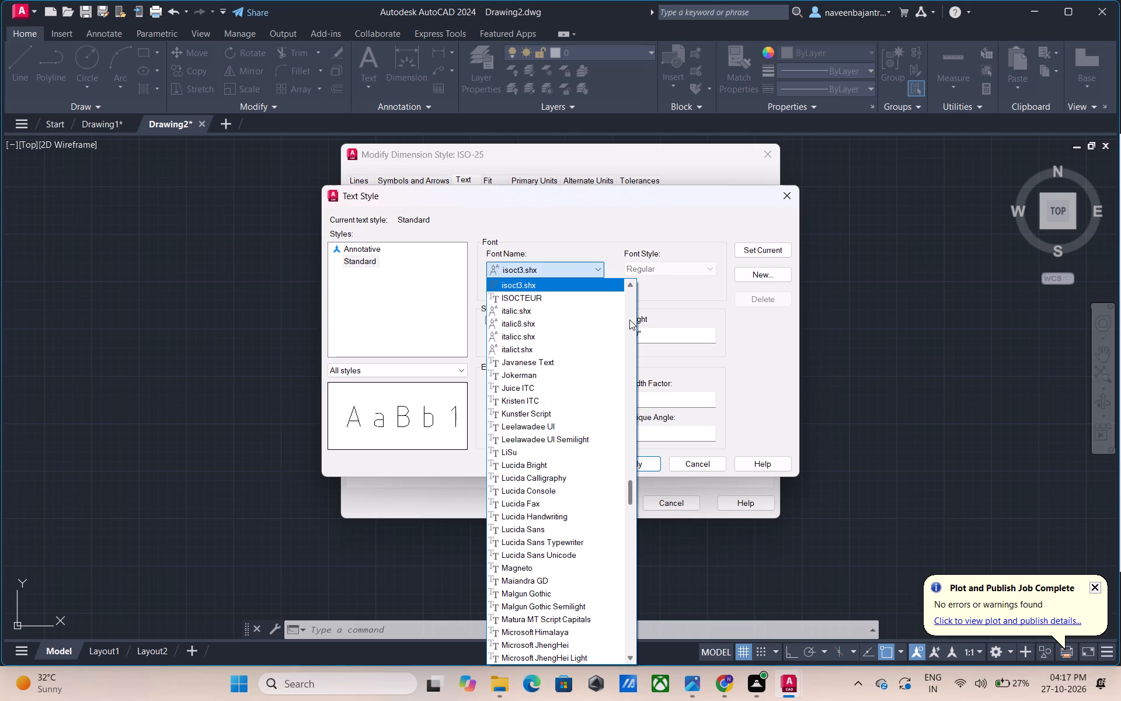
key(Down)
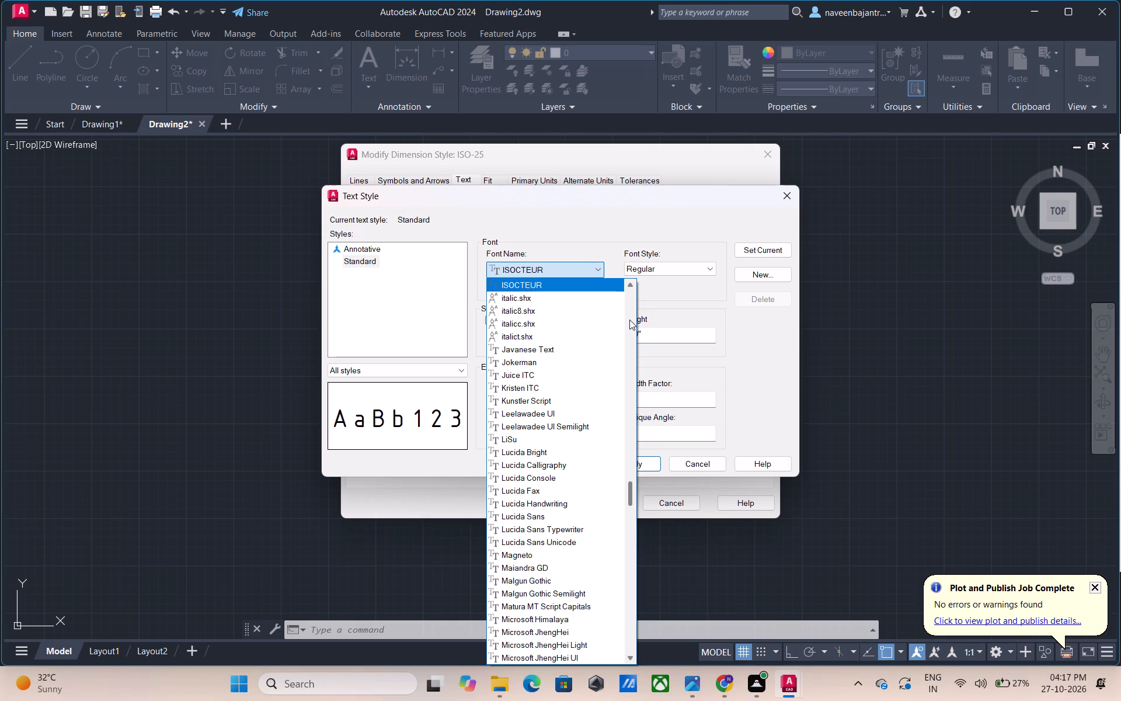
key(Down)
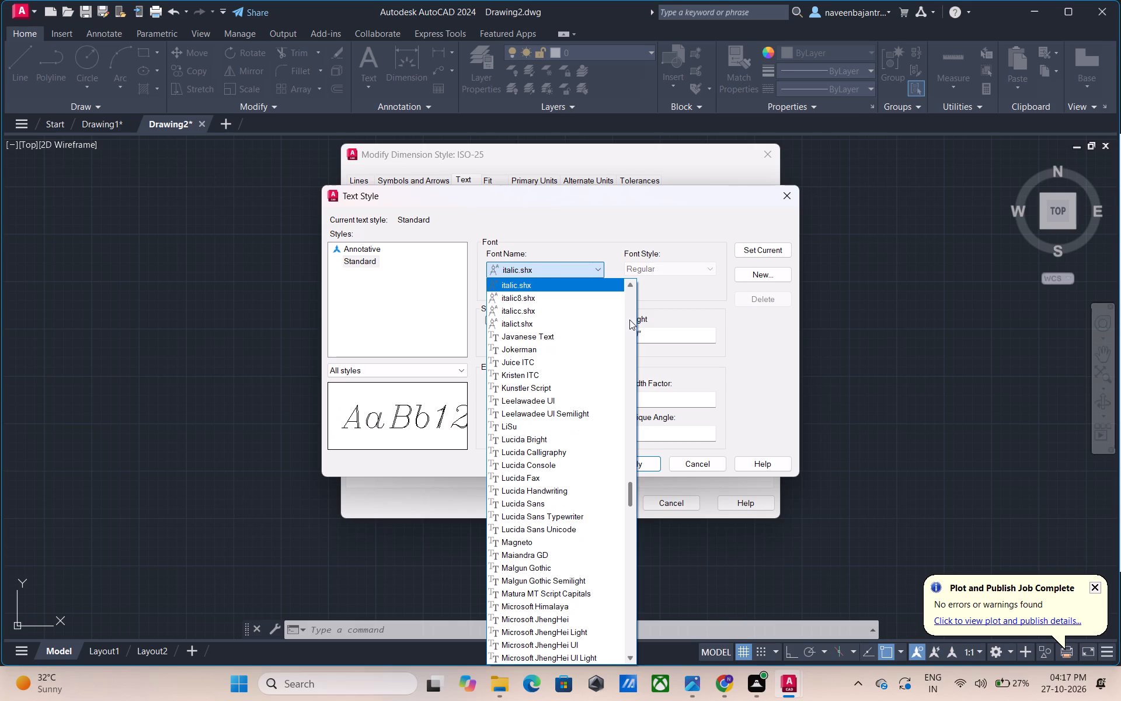
key(Down)
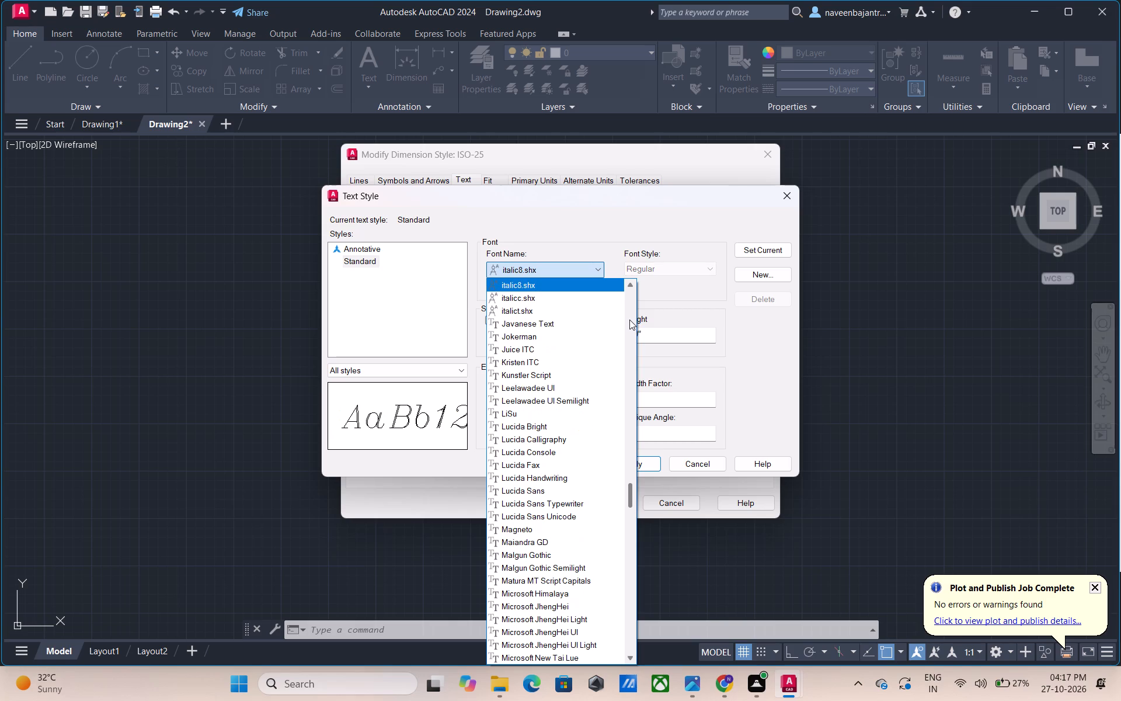
key(Down)
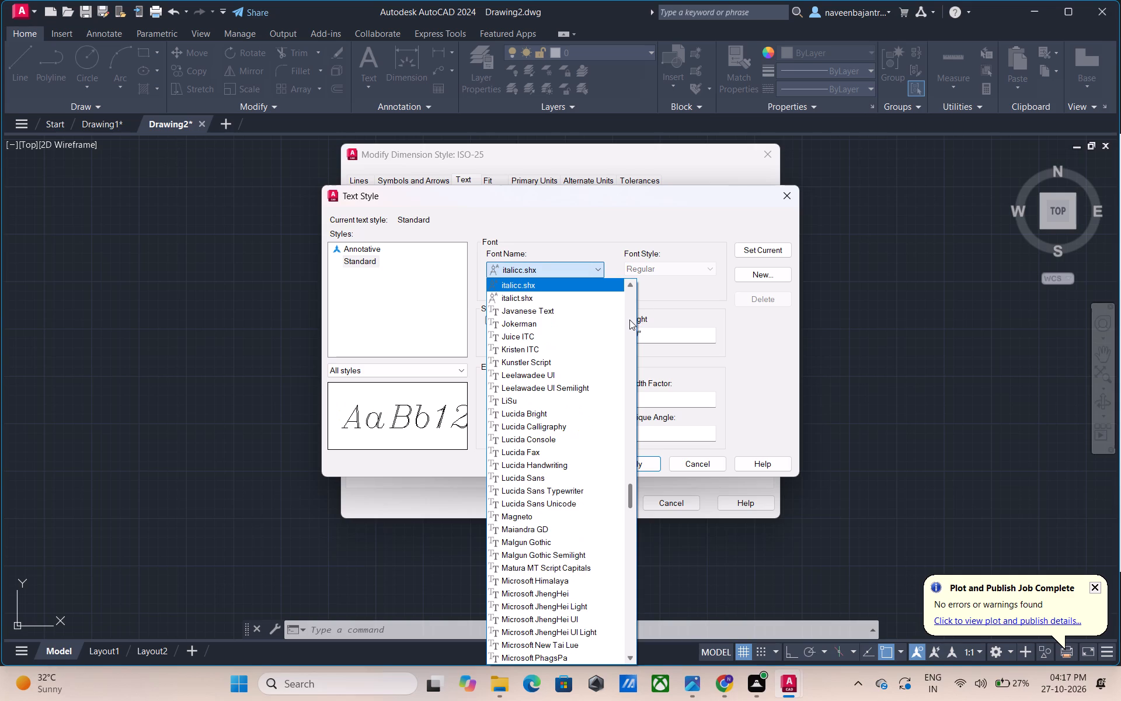
key(Down)
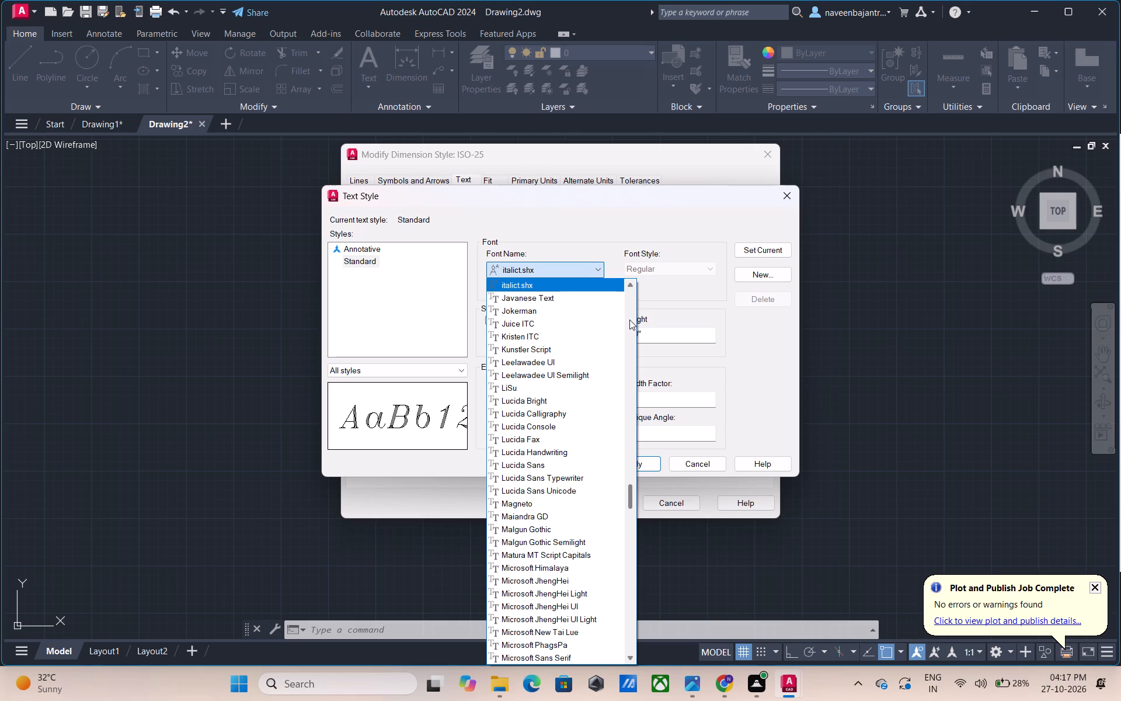
Preview fonts one by one for the Standard text style, from Javanese Text through Jokerman and Kunstler Script to LiSu.
key(Down)
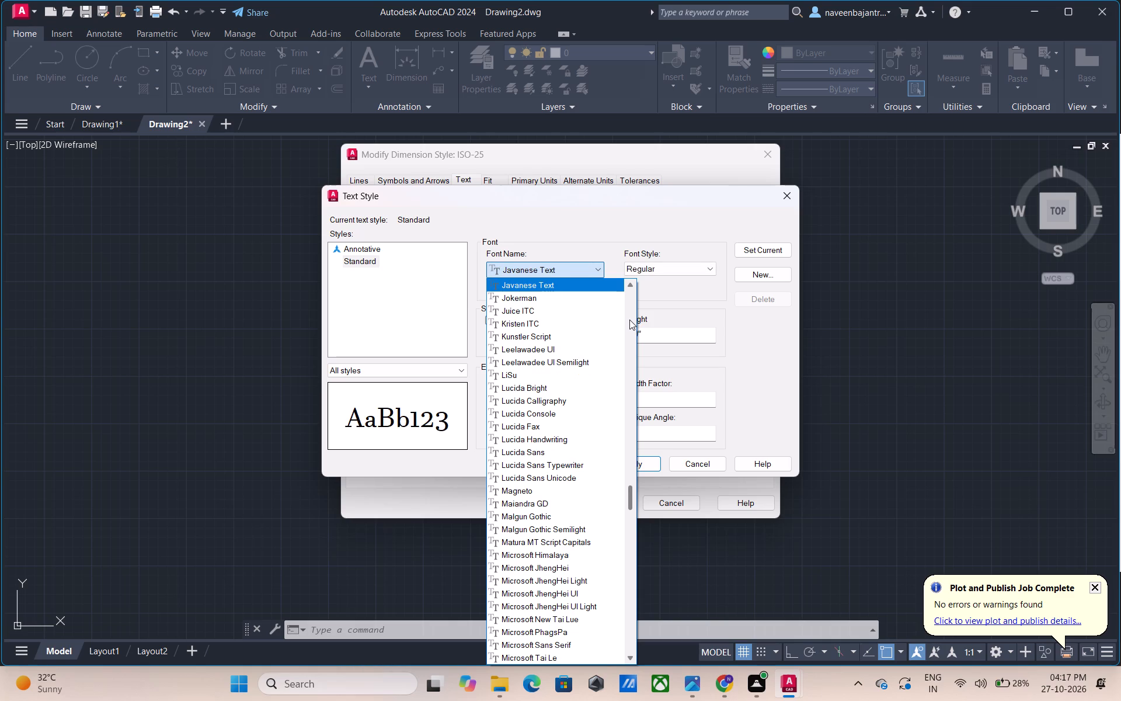
key(Down)
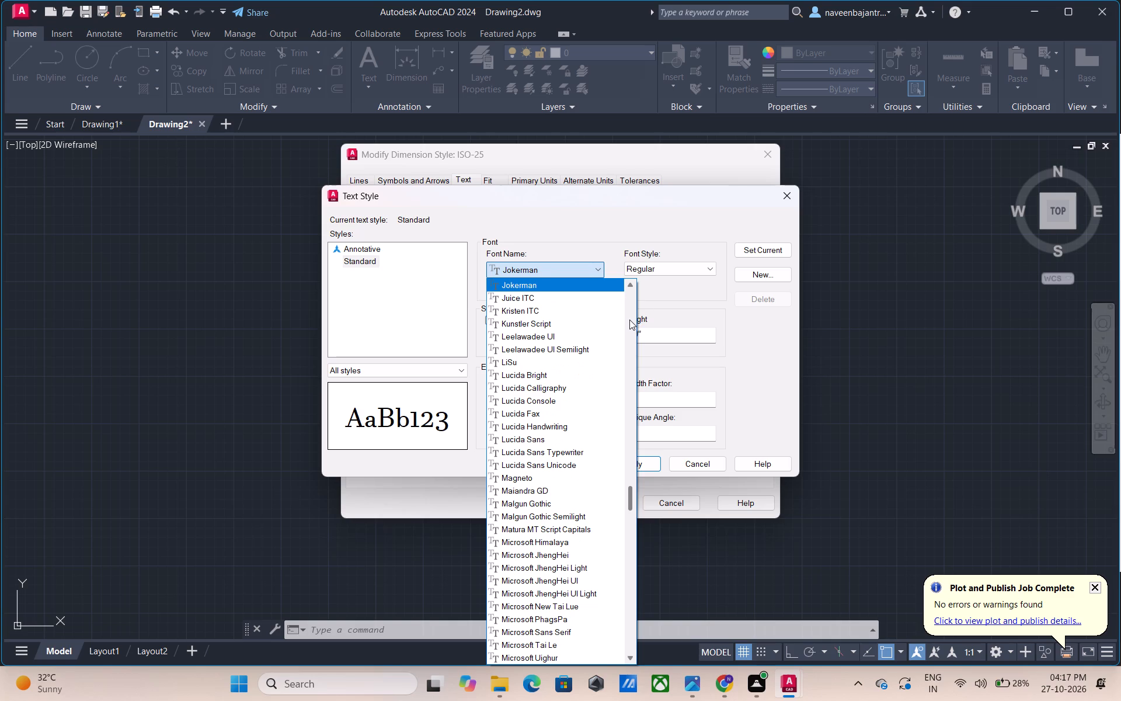
key(Down)
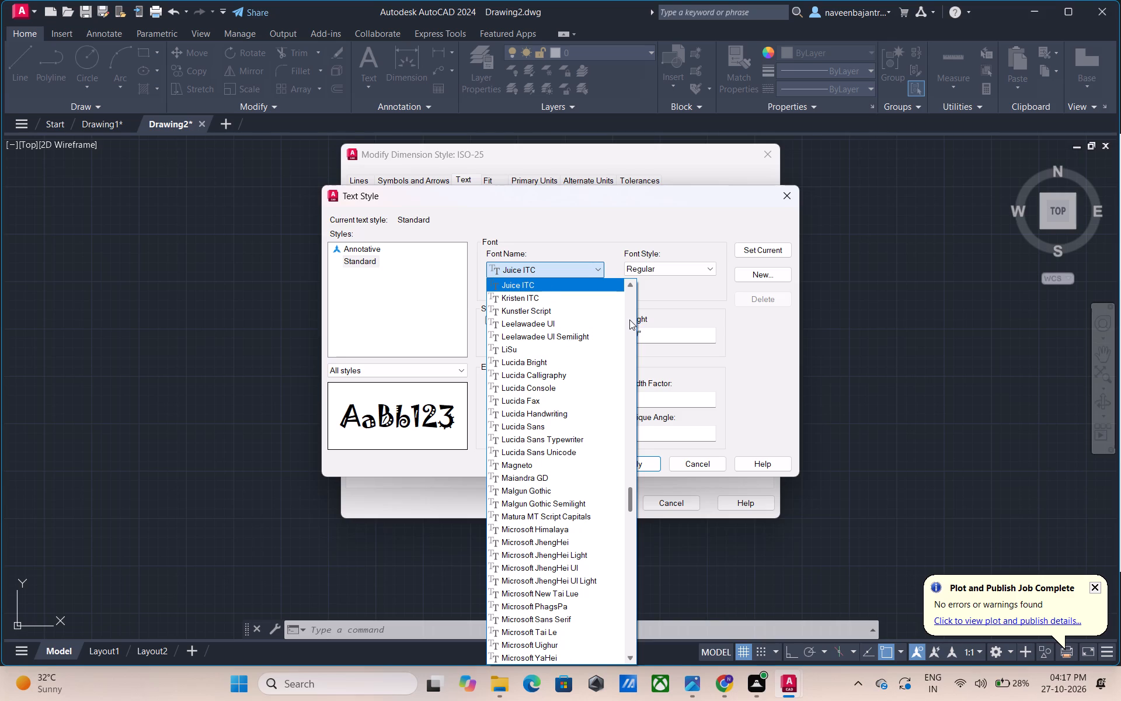
key(Down)
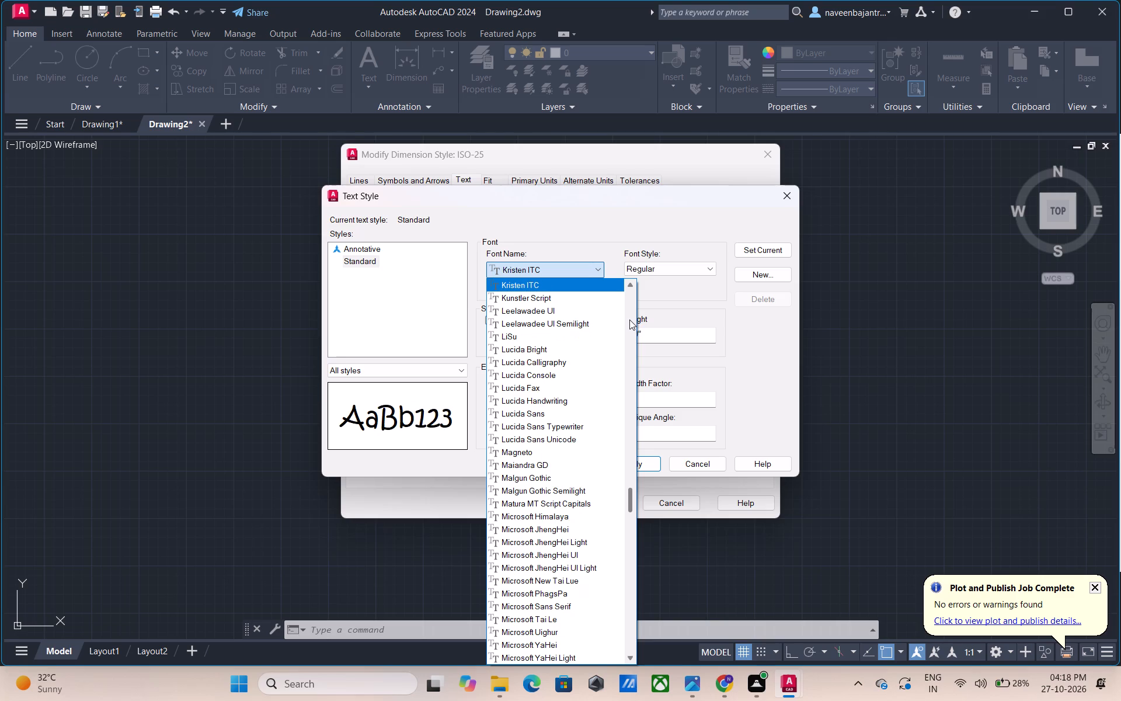
key(Down)
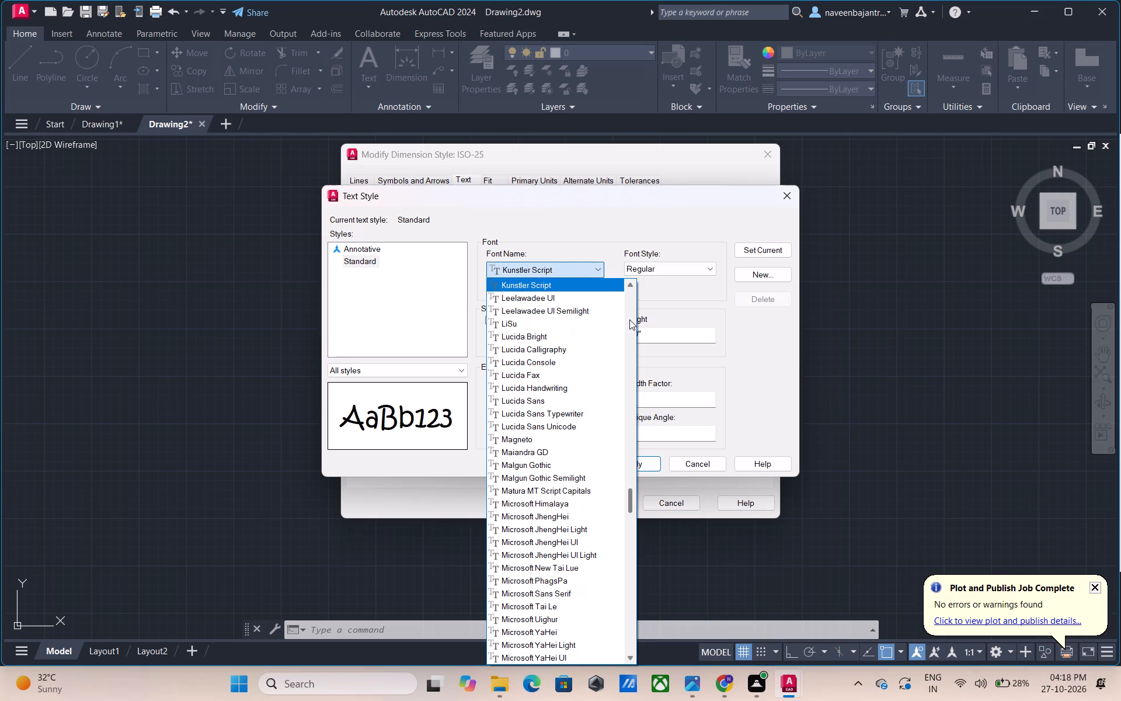
key(Down)
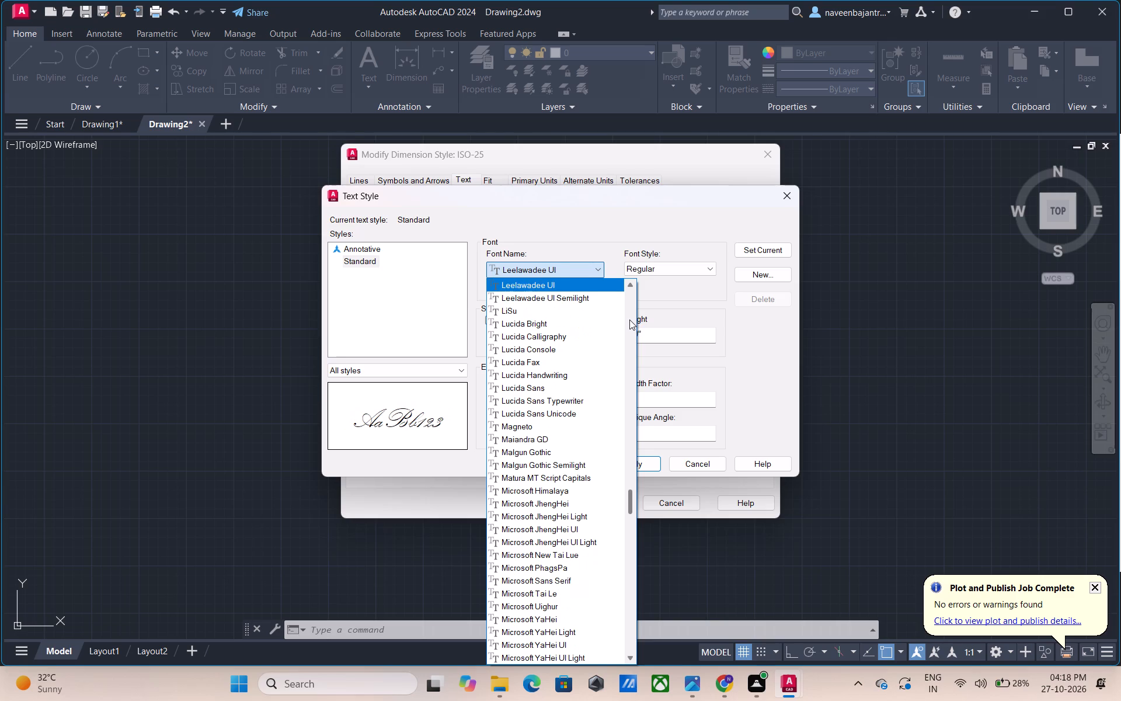
key(Down)
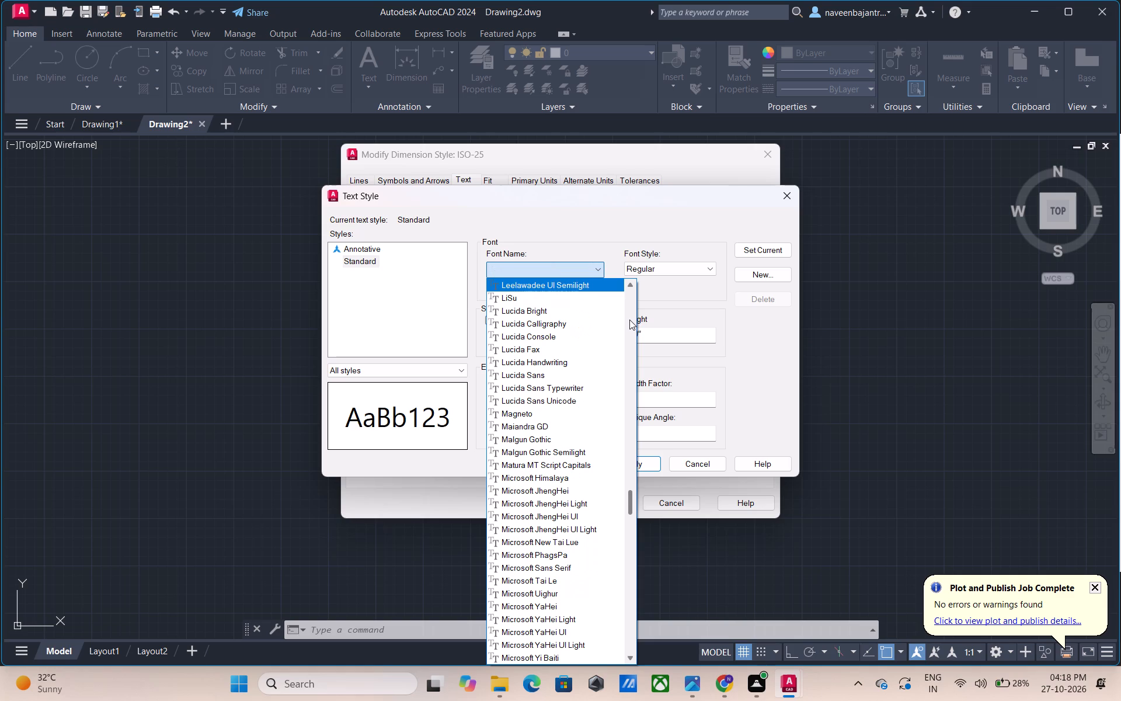
key(Down)
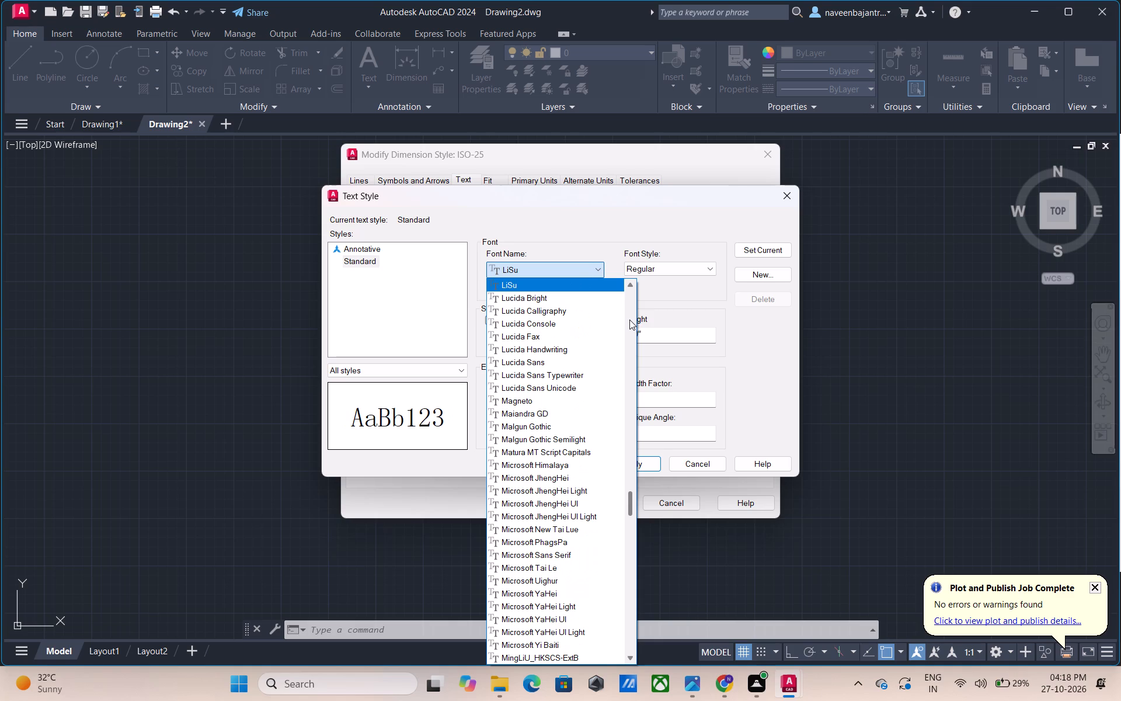
Preview the Lucida fonts one by one for the Standard text style, from Lucida Bright to Lucida Sans Unicode.
key(Down)
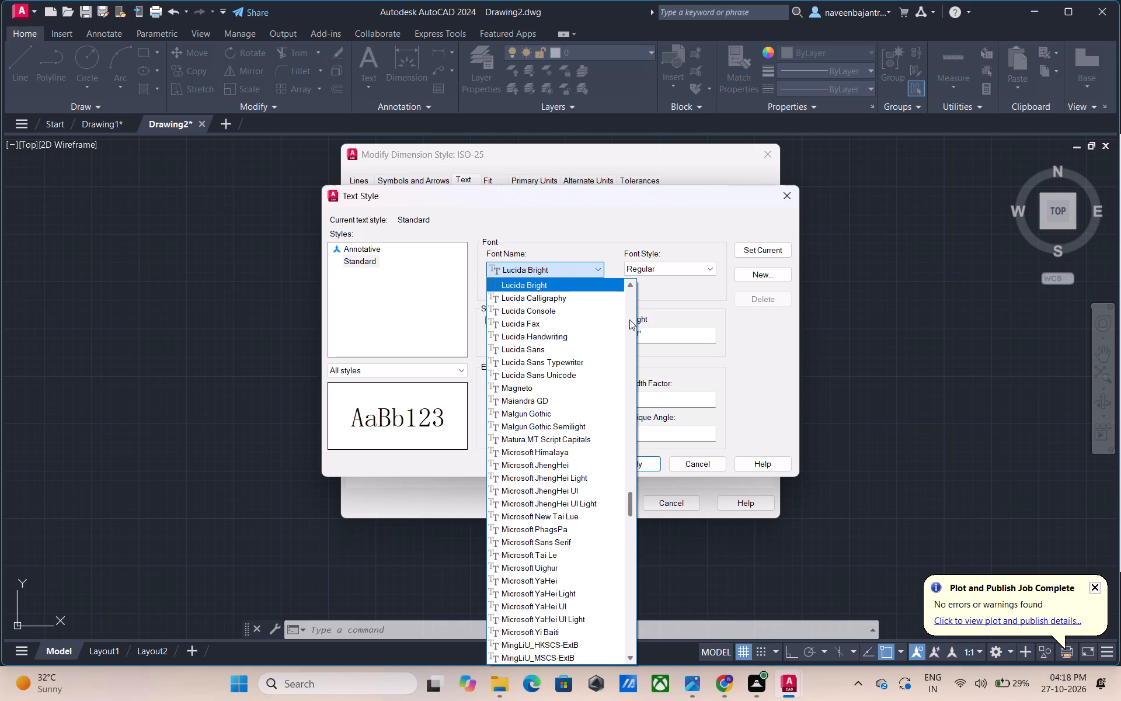
key(Down)
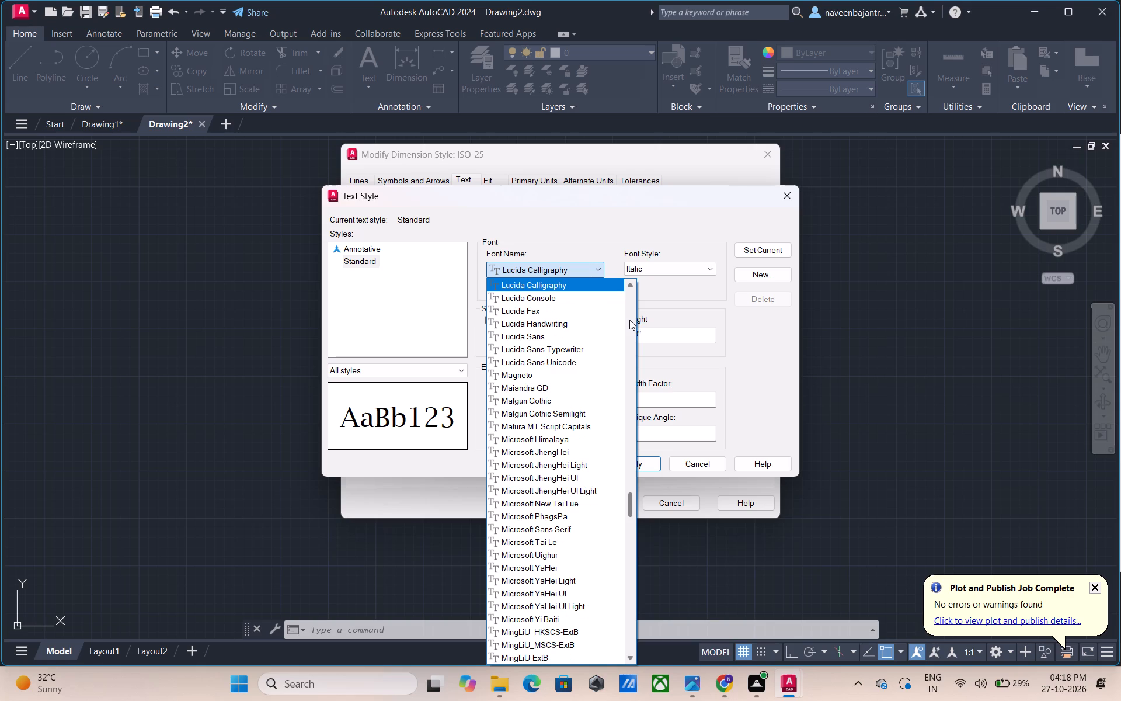
key(Down)
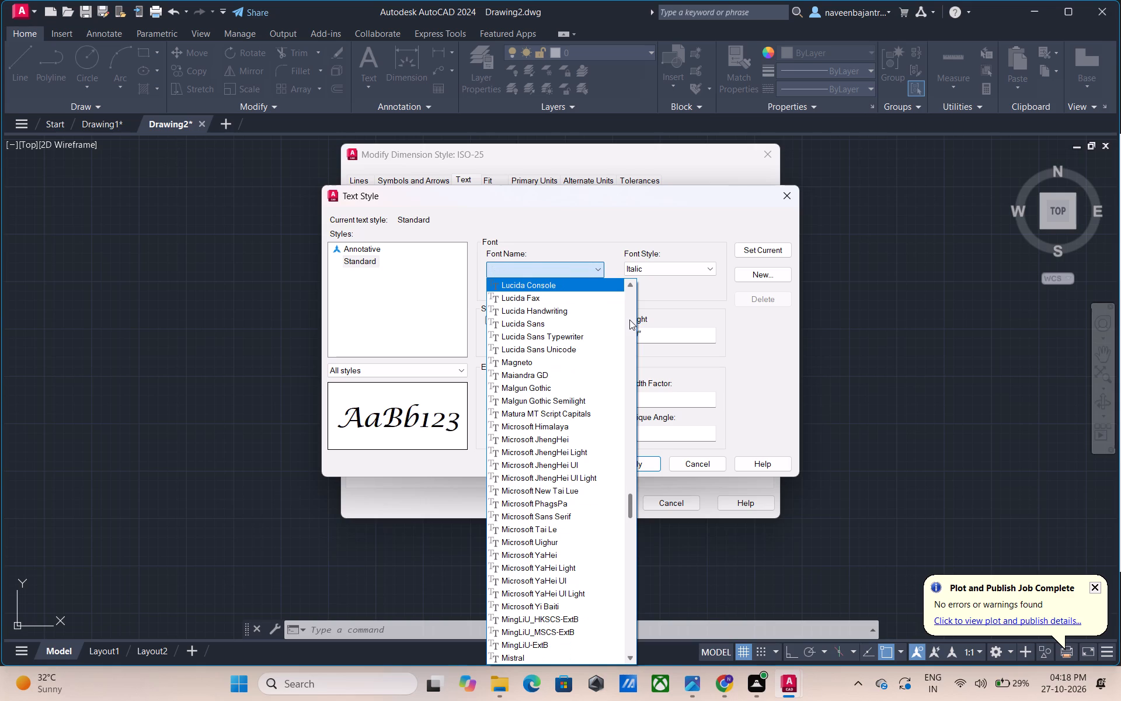
key(Down)
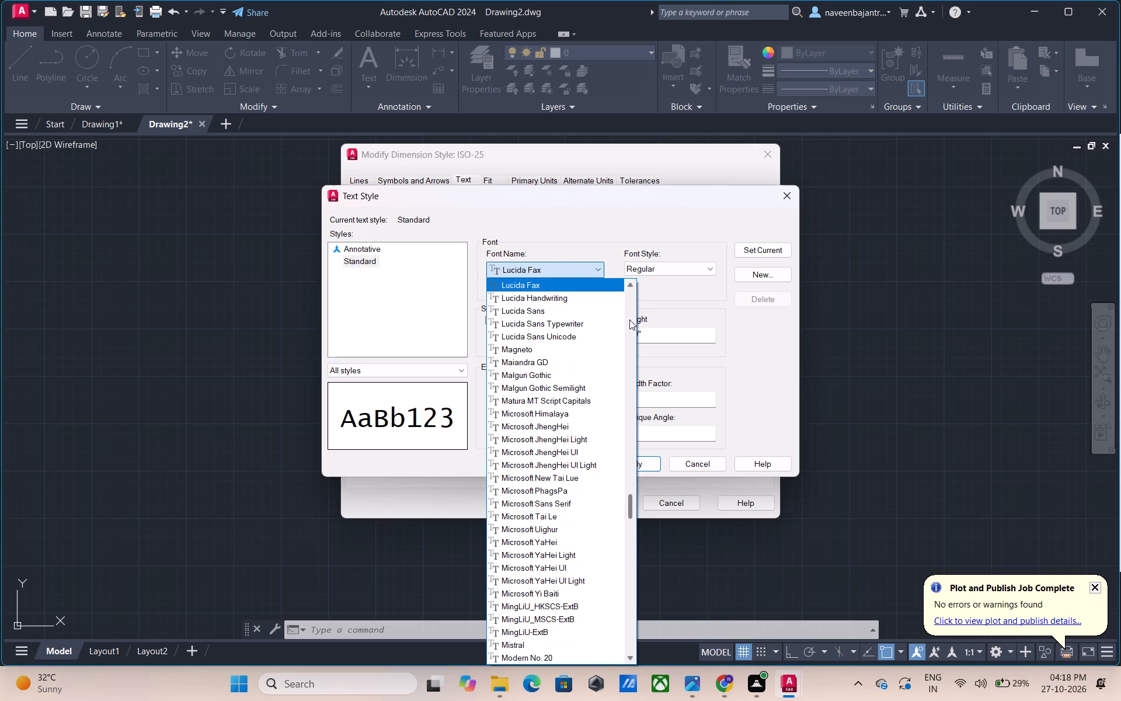
key(Down)
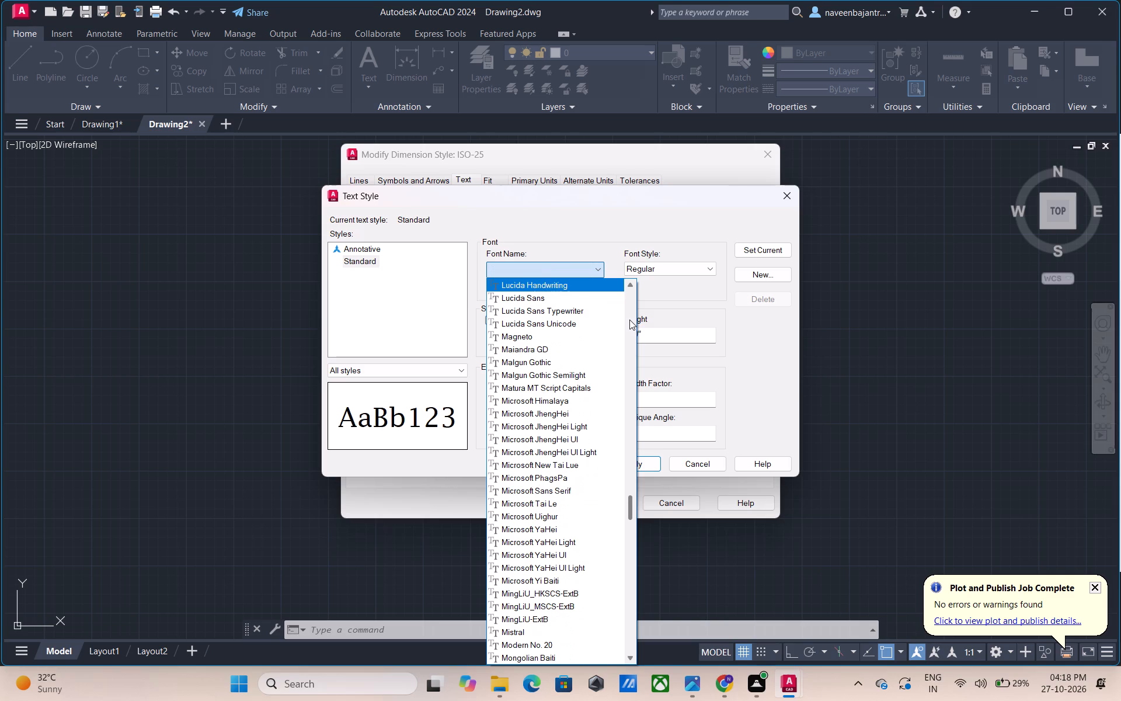
key(Down)
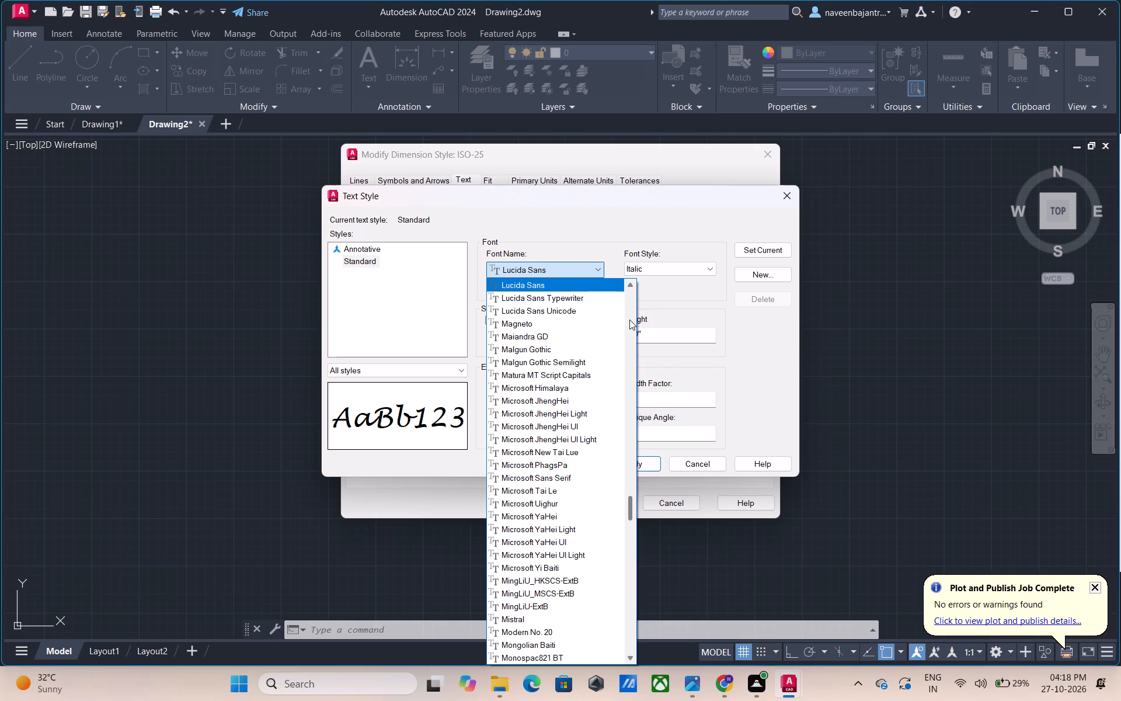
key(Down)
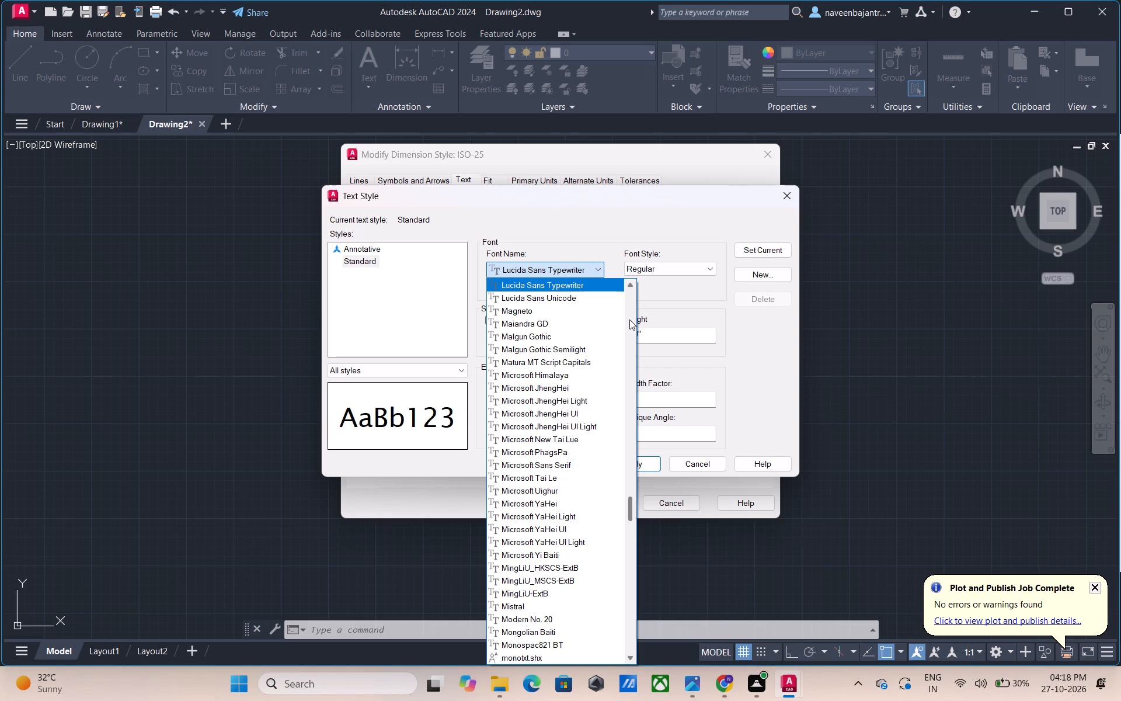
key(Down)
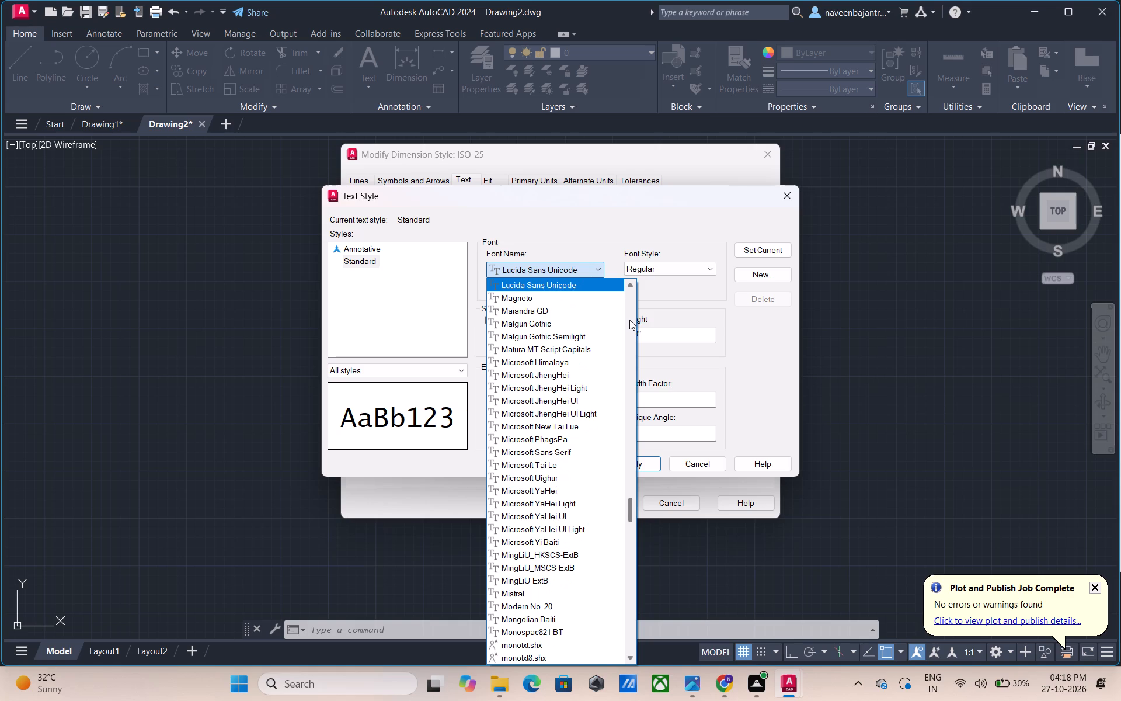
Preview fonts one by one for the Standard text style, from Magneto through Malgun Gothic and Matura MT Script Capitals to Microsoft JhengHei UI Light.
key(Down)
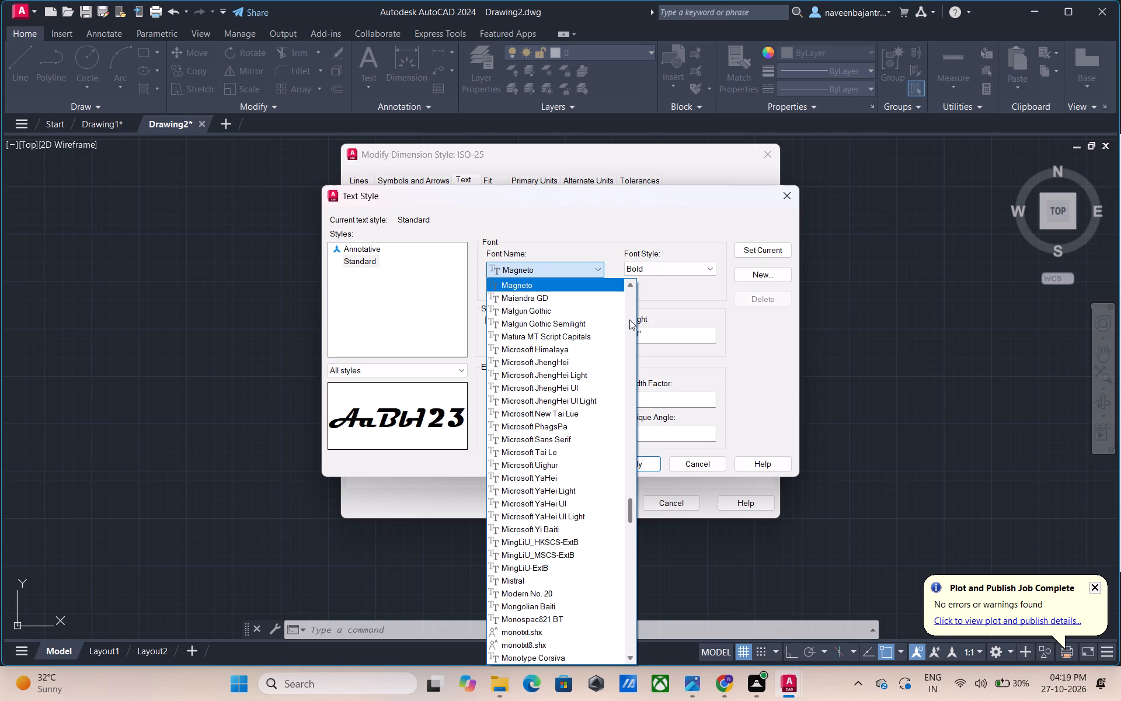
key(Down)
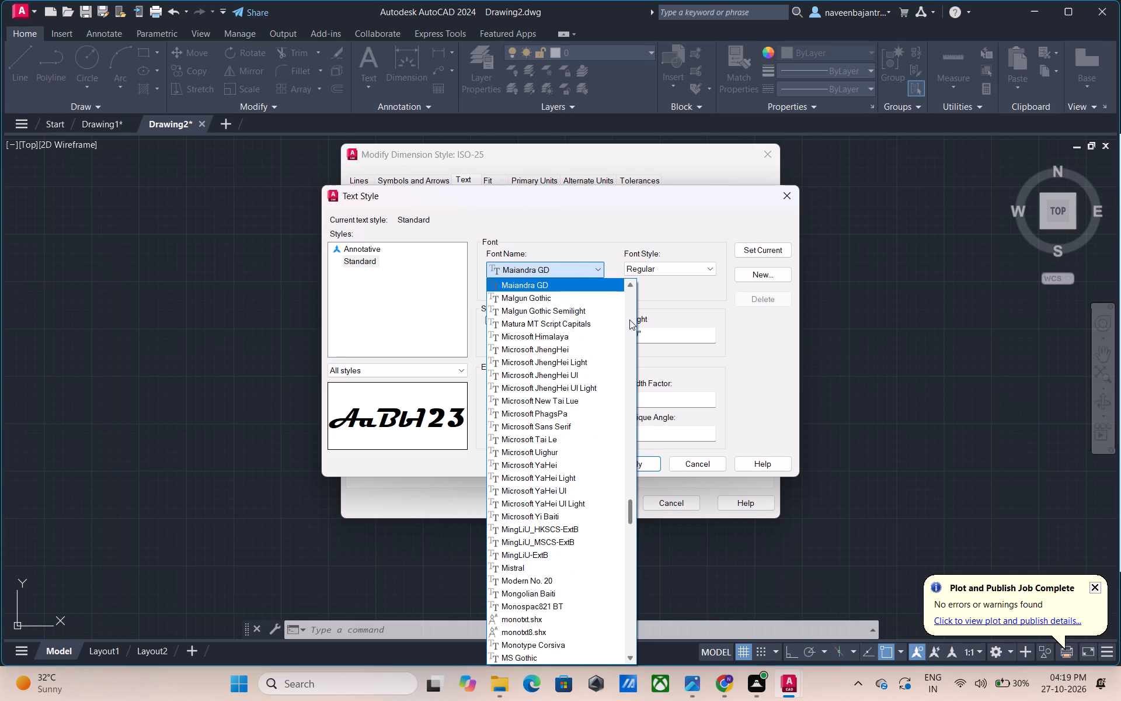
key(Down)
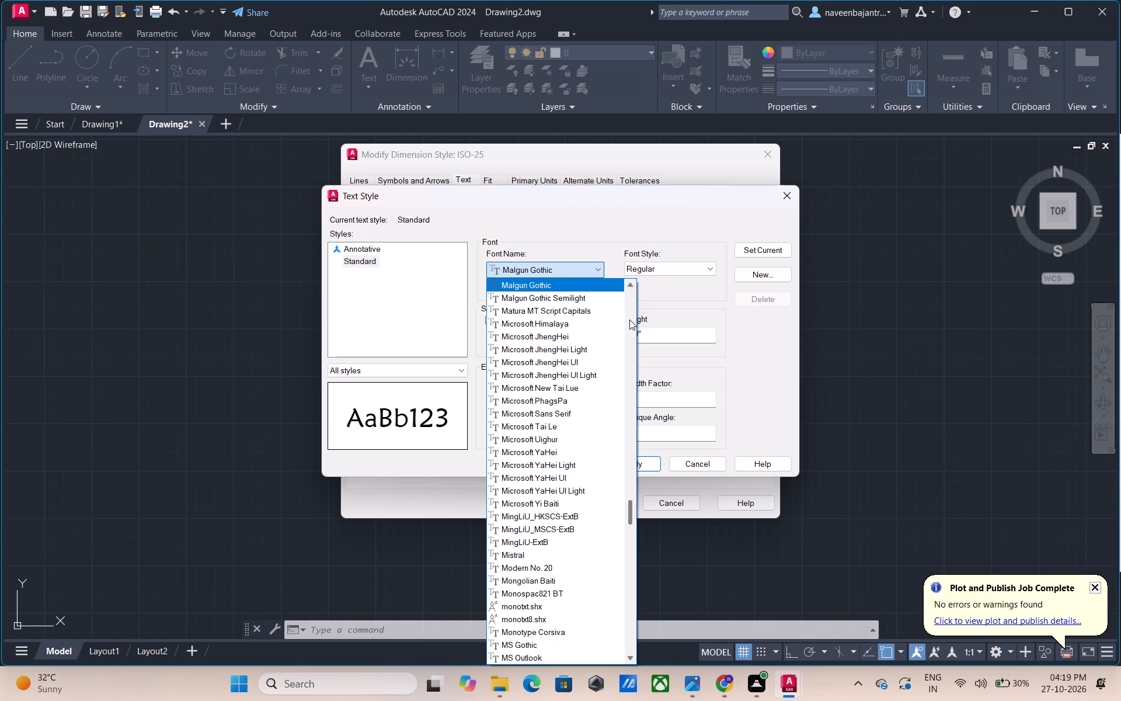
key(Down)
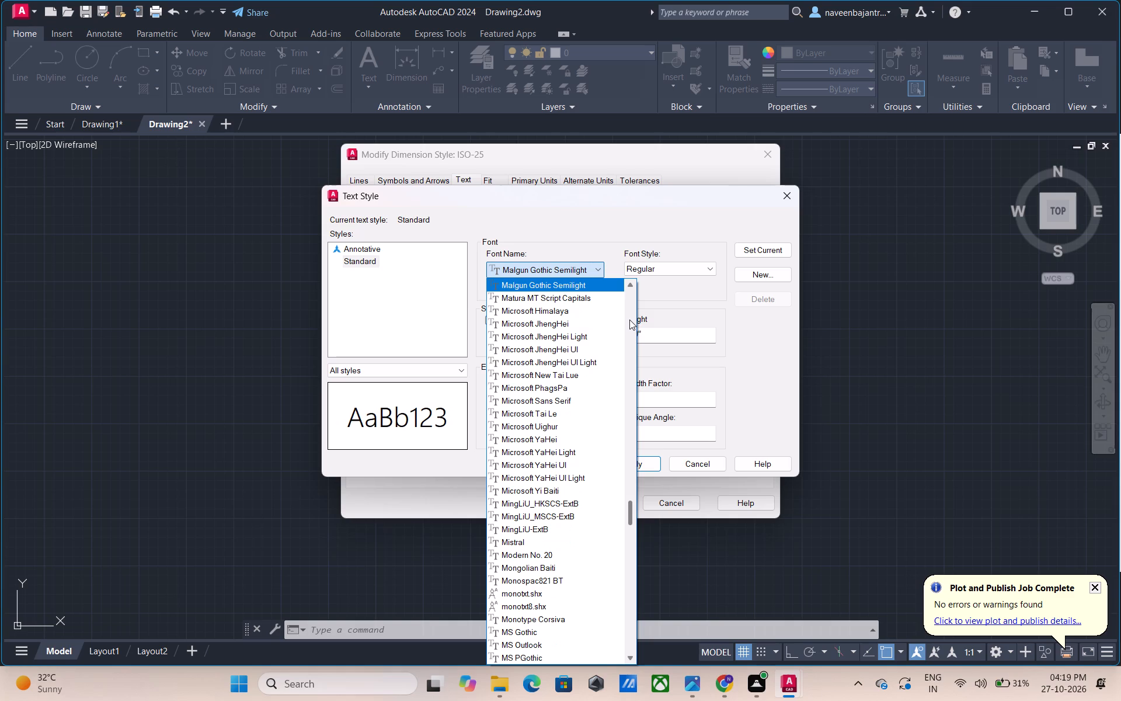
key(Down)
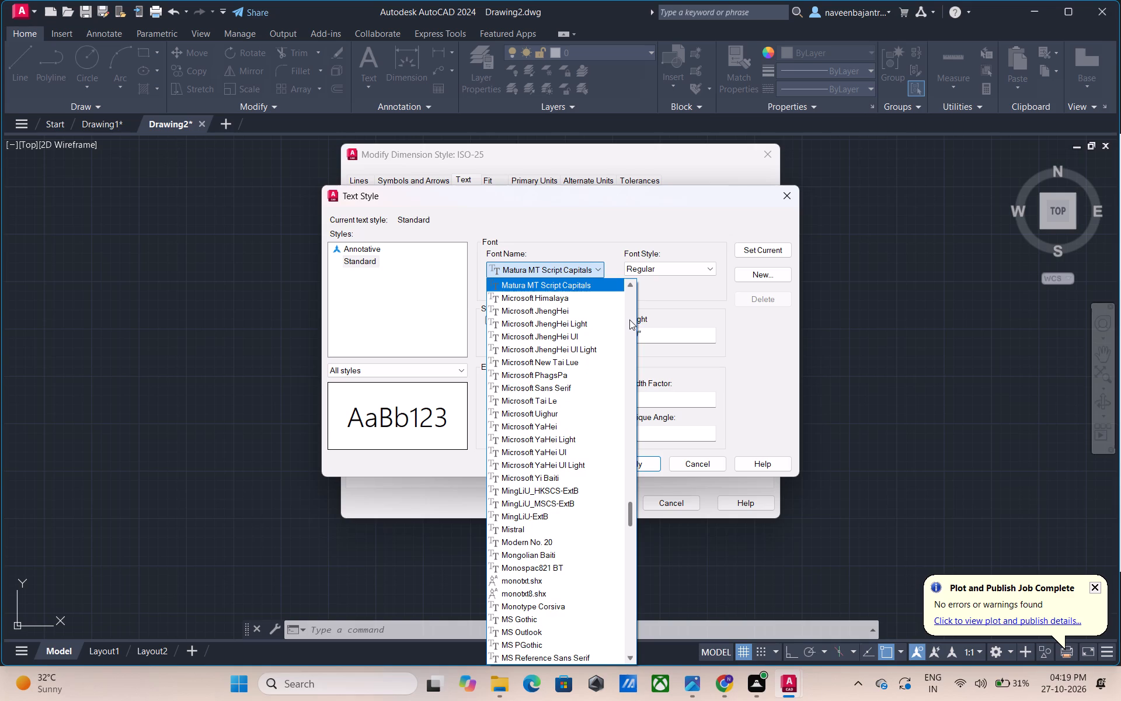
key(Down)
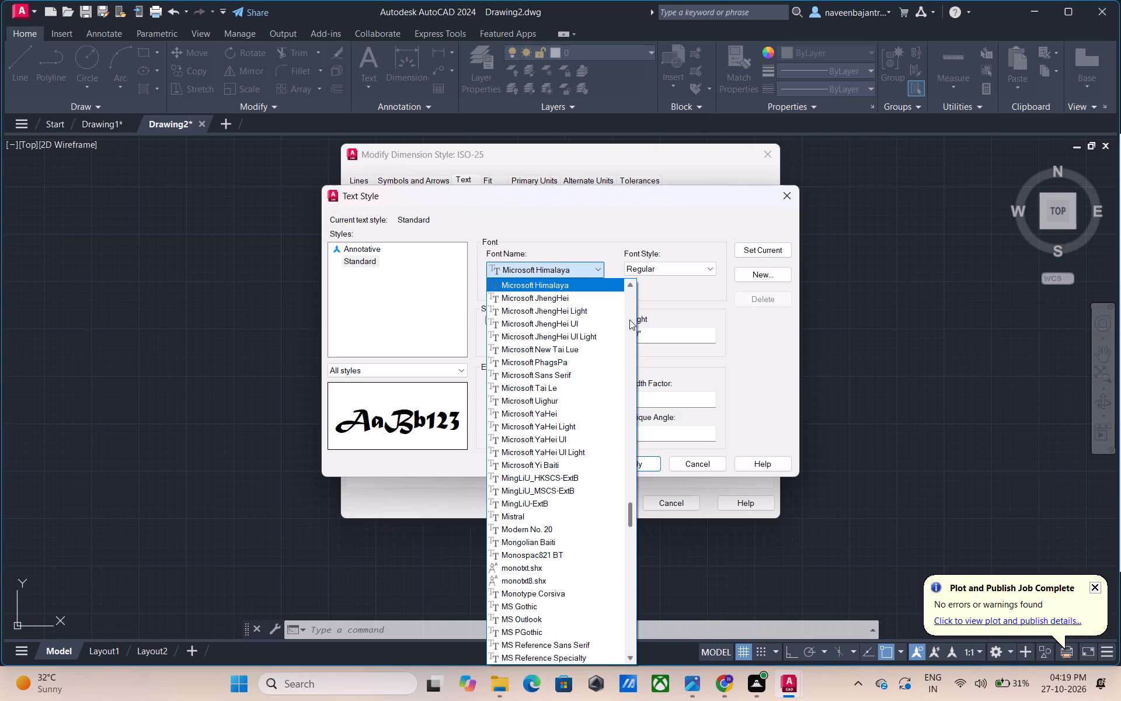
key(Down)
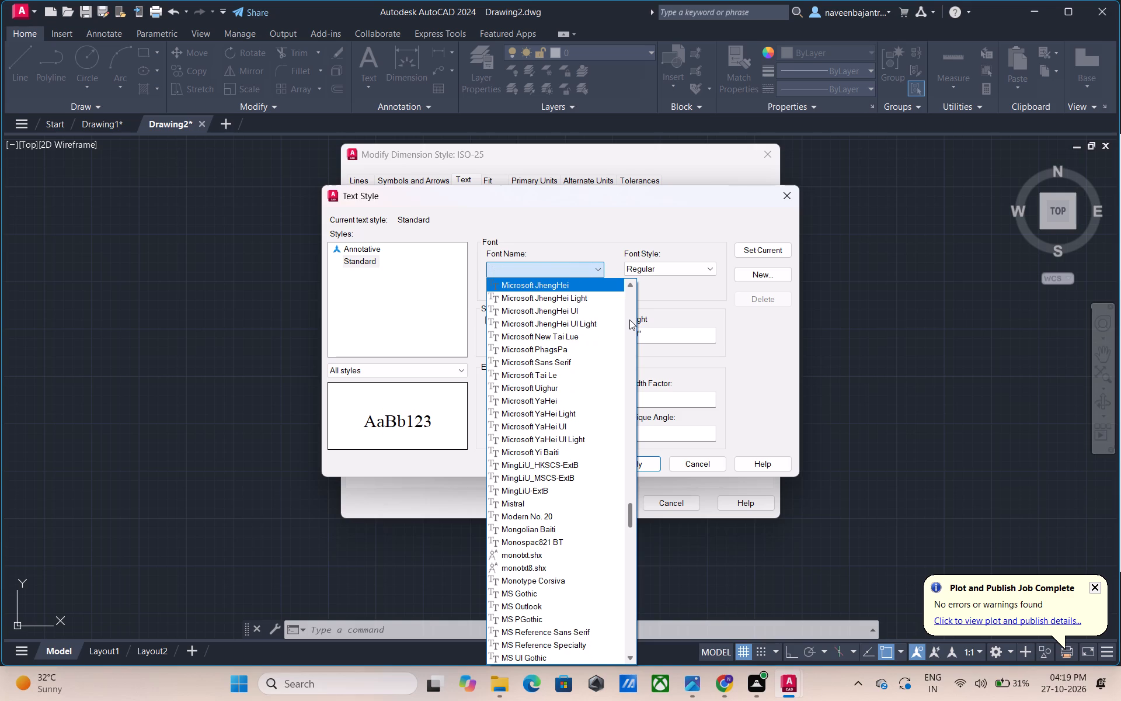
key(Down)
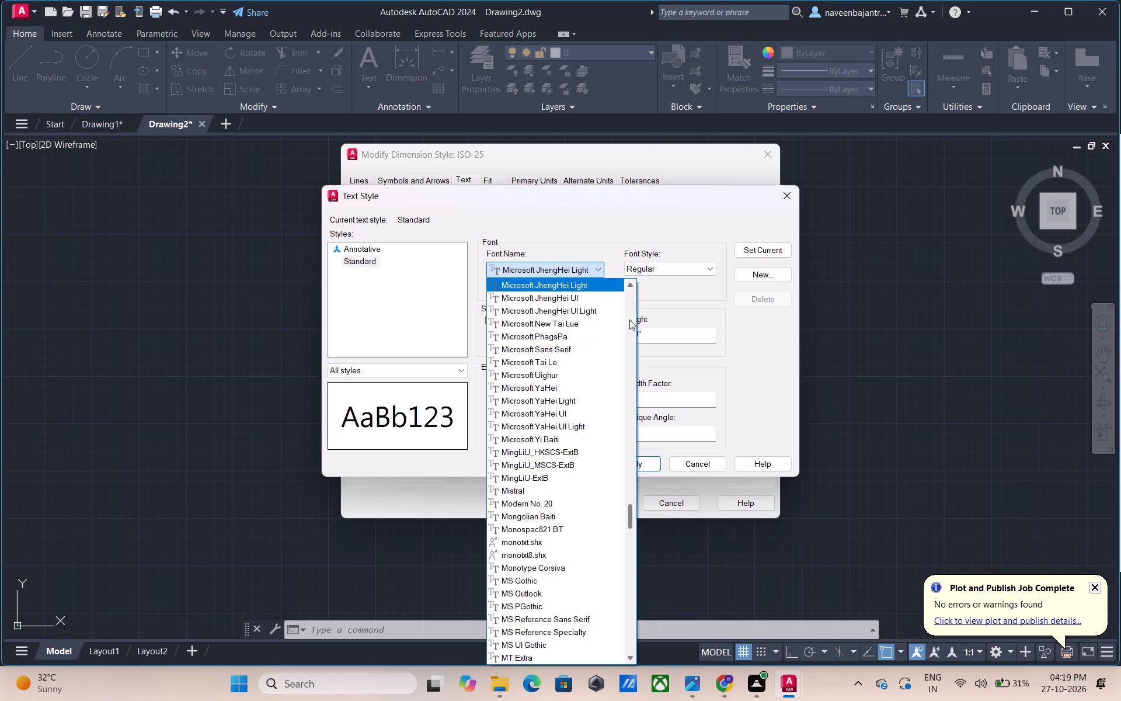
key(Down)
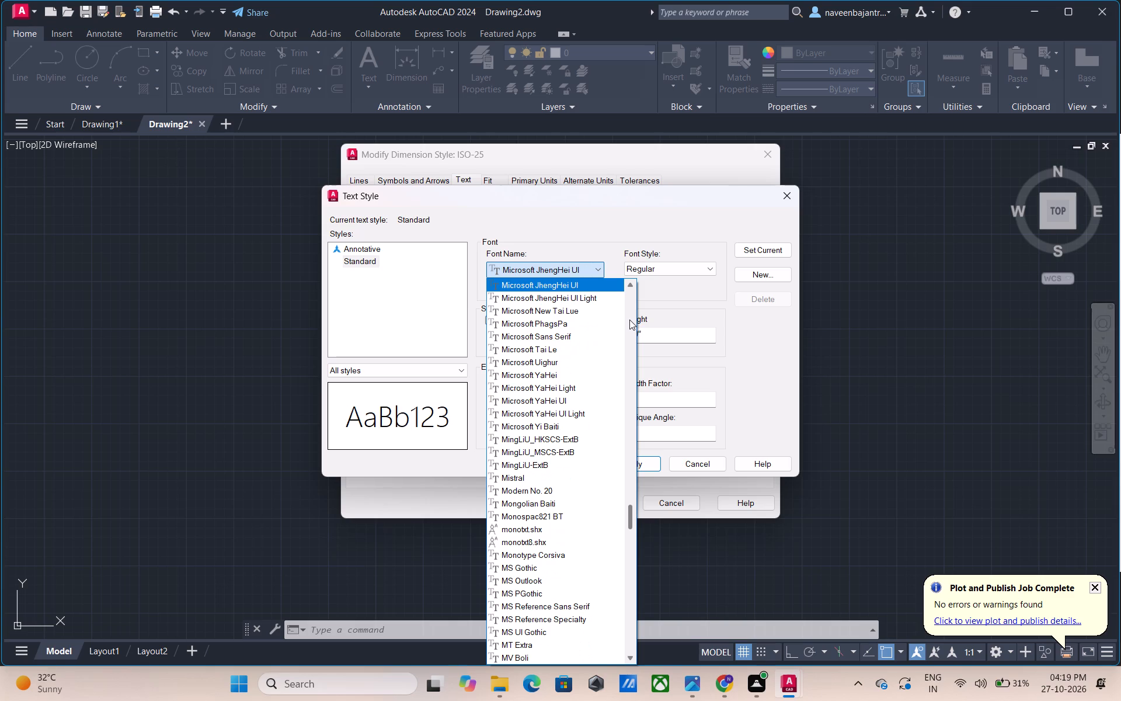
key(Down)
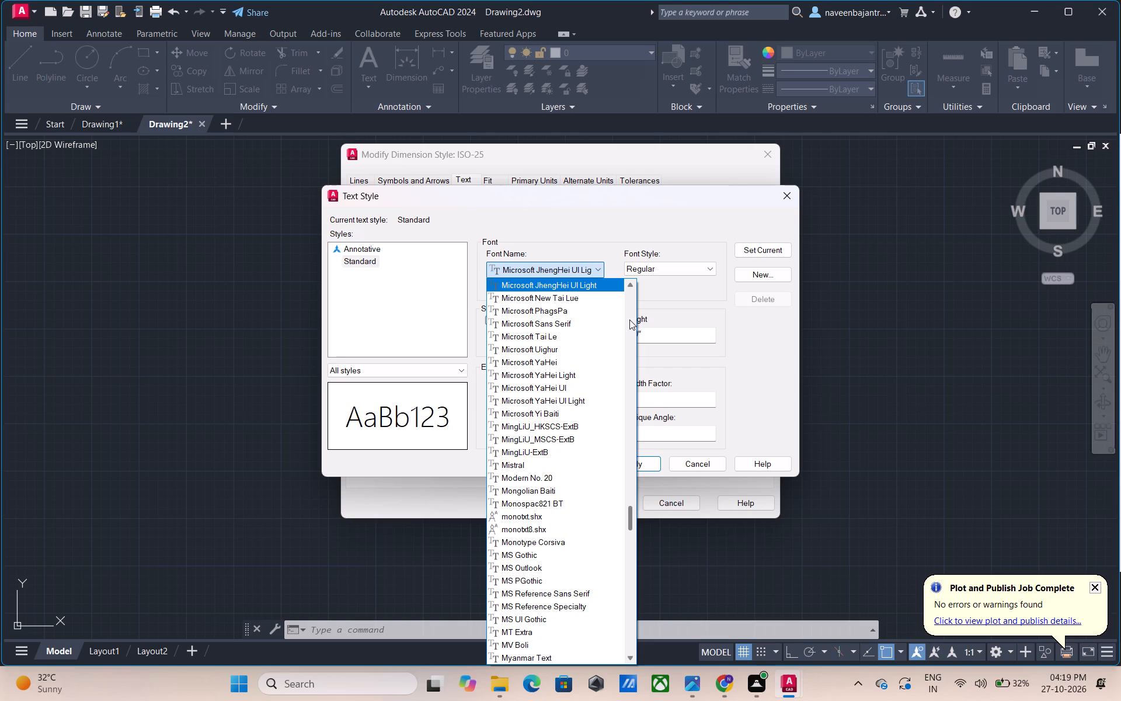
Preview fonts one by one for the Standard text style, from Microsoft New Tai Lue through Microsoft Sans Serif to Microsoft YaHei UI Light.
key(Down)
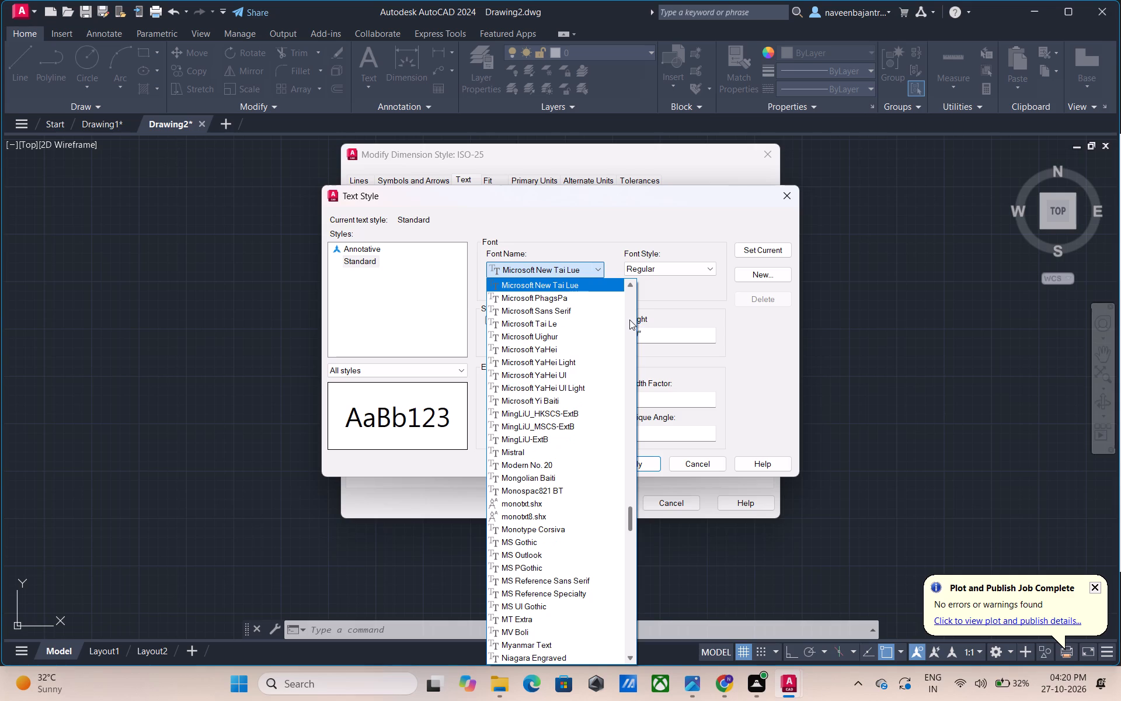
key(Down)
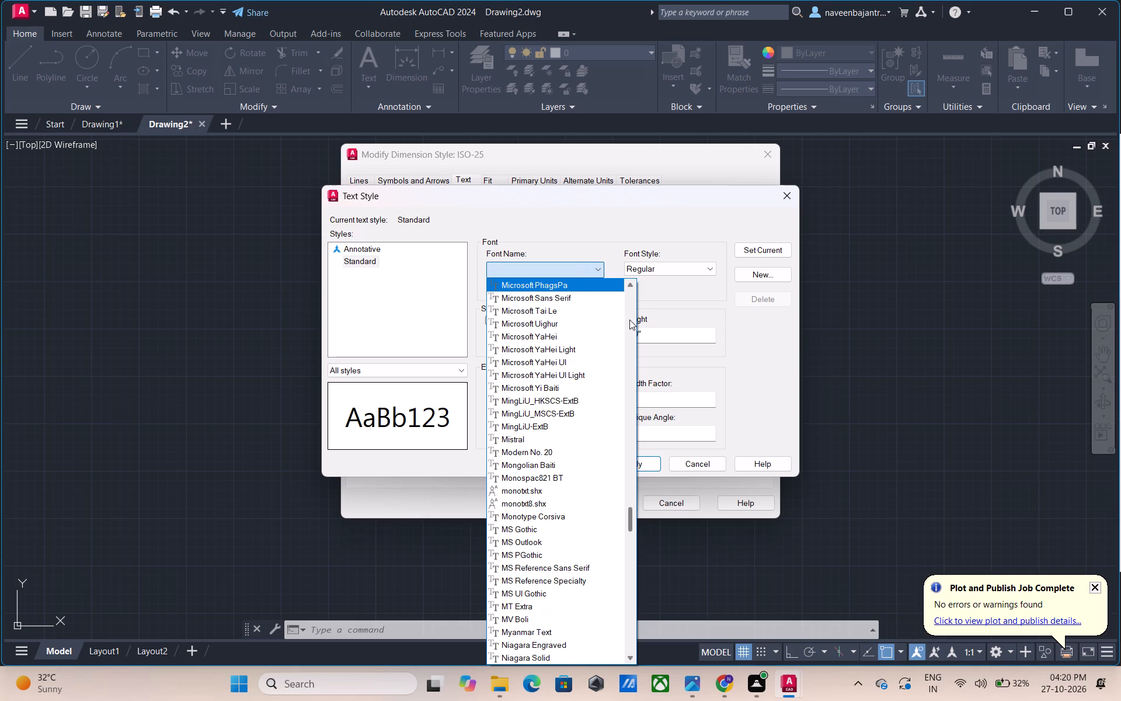
key(Down)
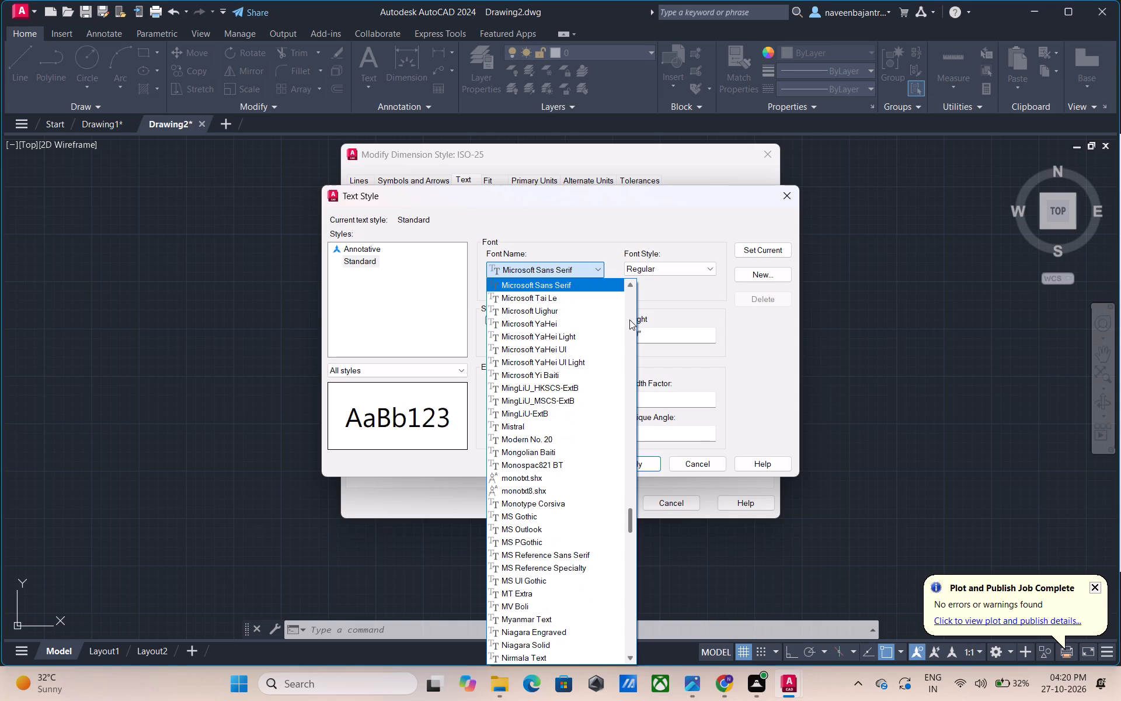
key(Down)
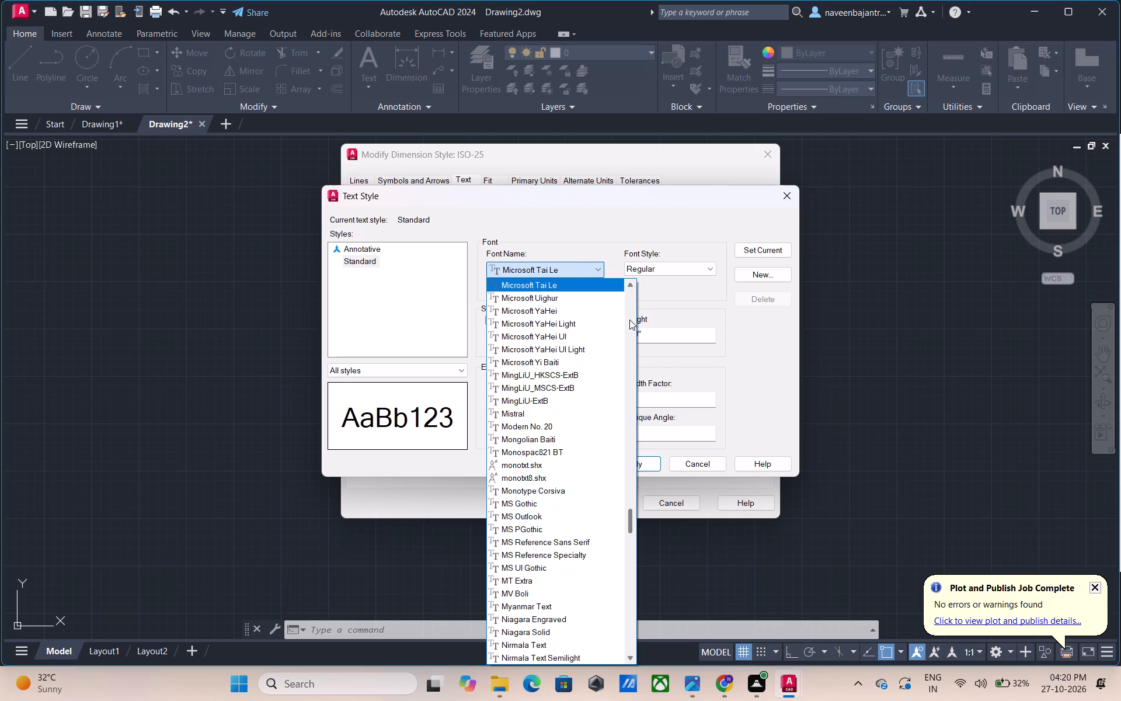
key(Down)
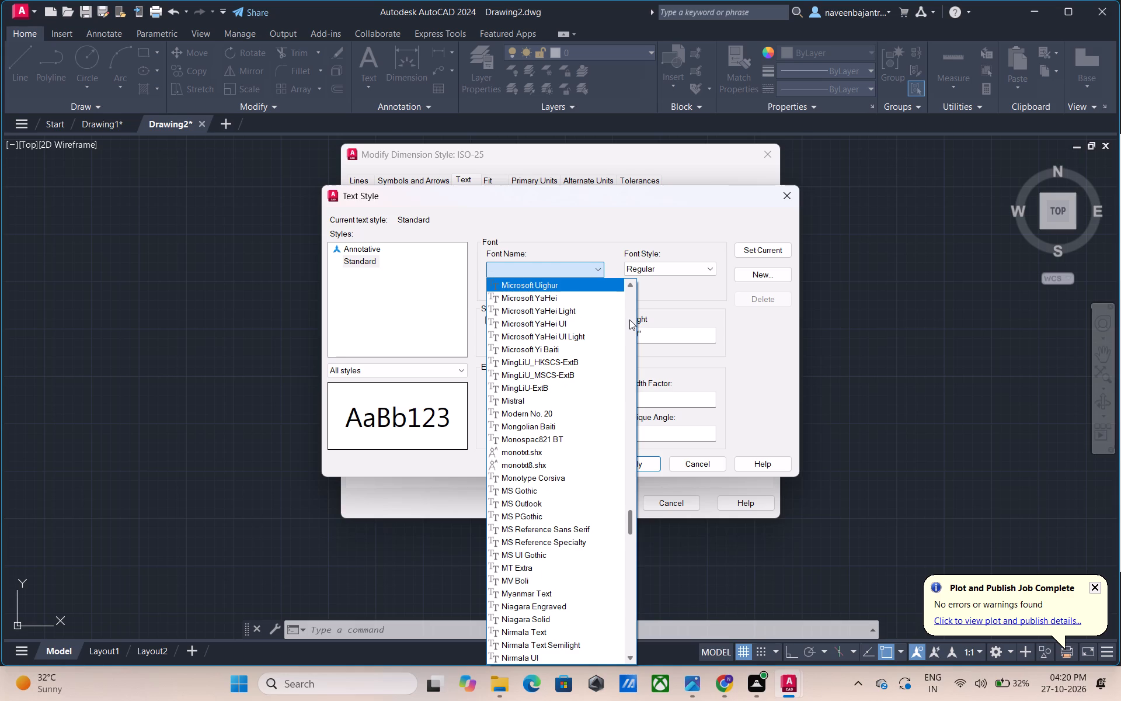
key(Down)
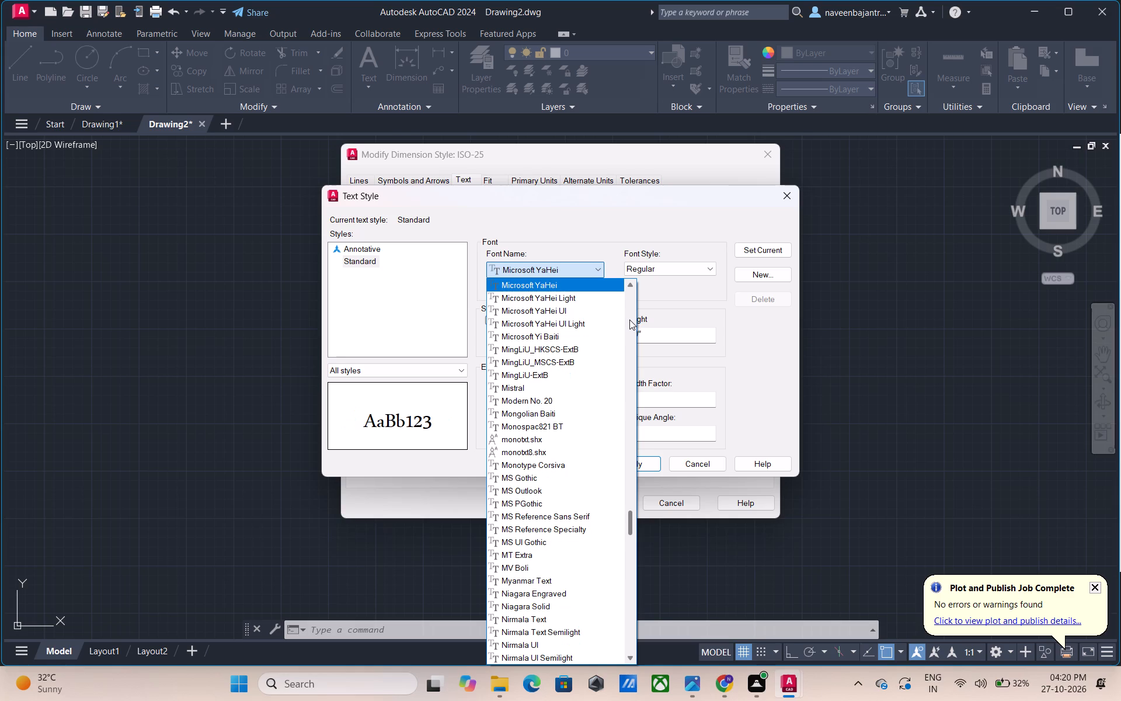
key(Down)
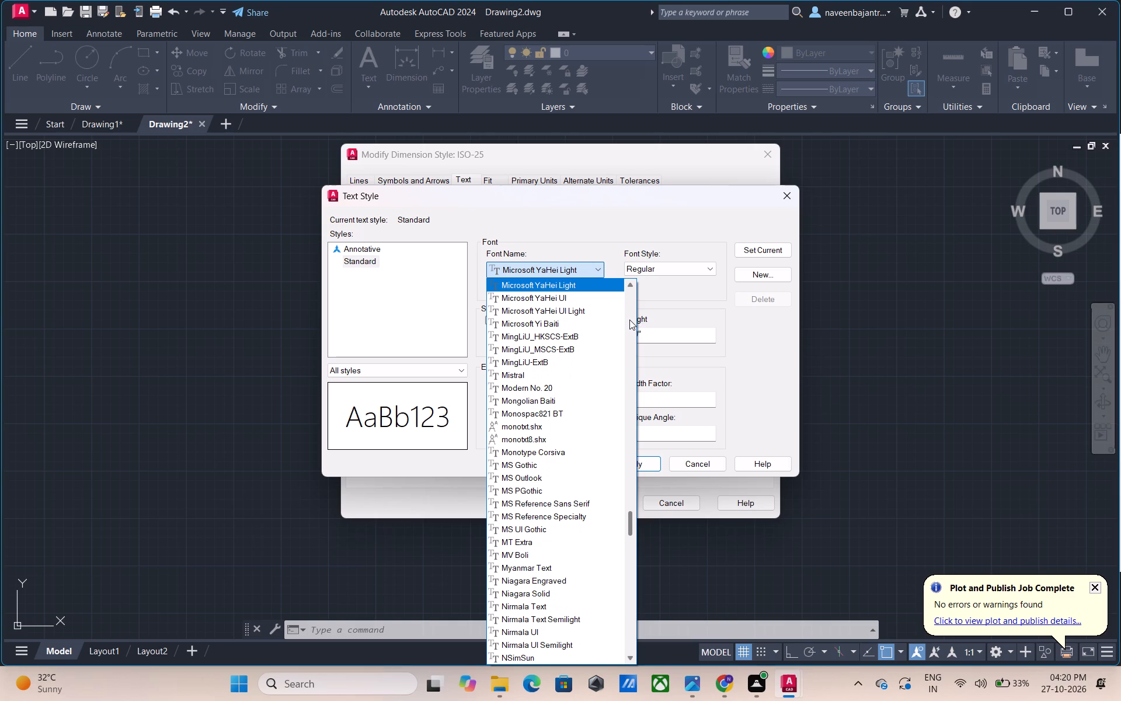
key(Down)
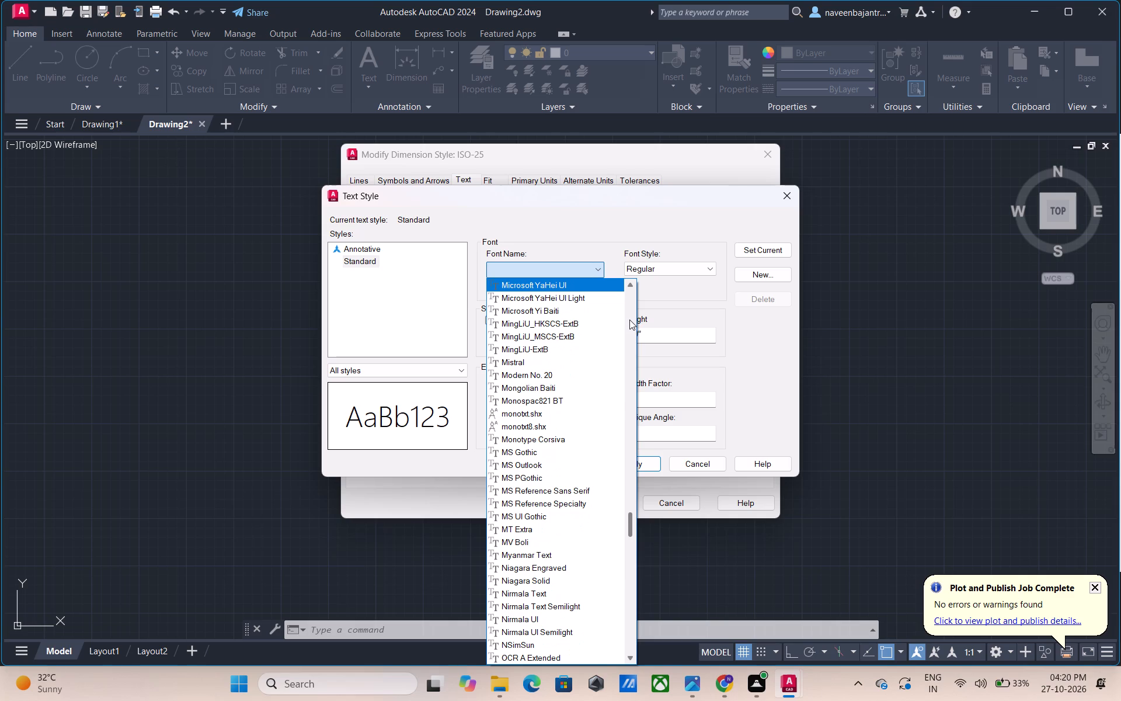
key(Down)
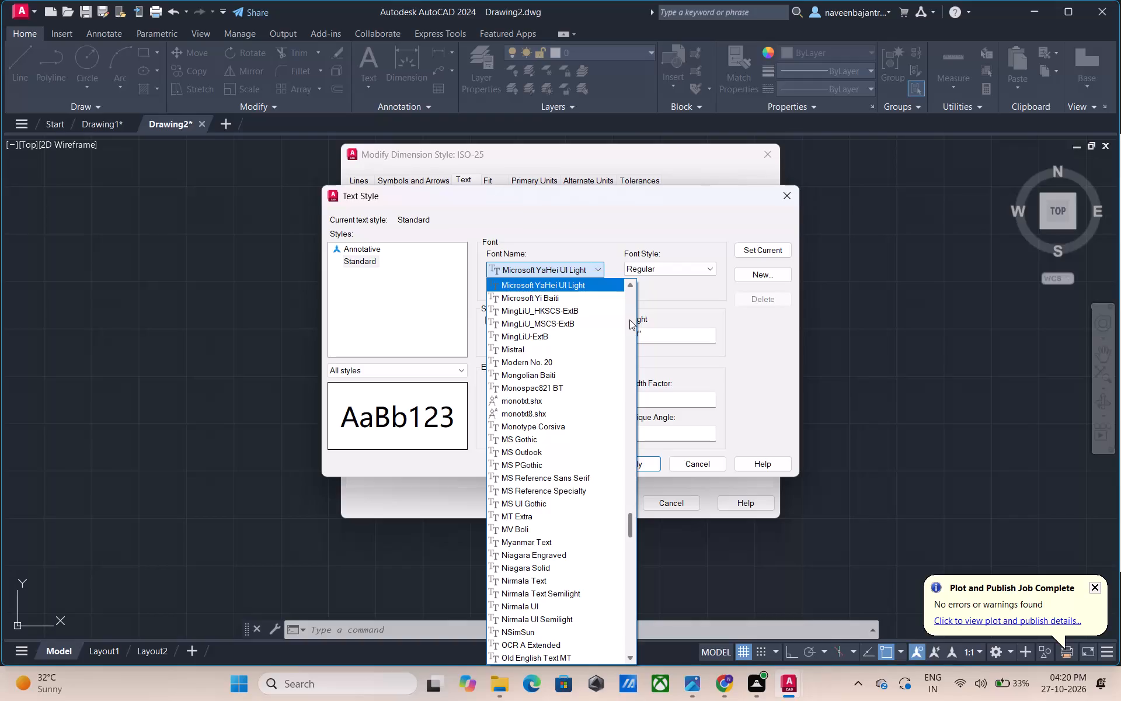
Preview fonts one by one for the Standard text style, from Microsoft Yi Baiti through the MingLiU fonts and Mistral to Mongolian Baiti.
key(Down)
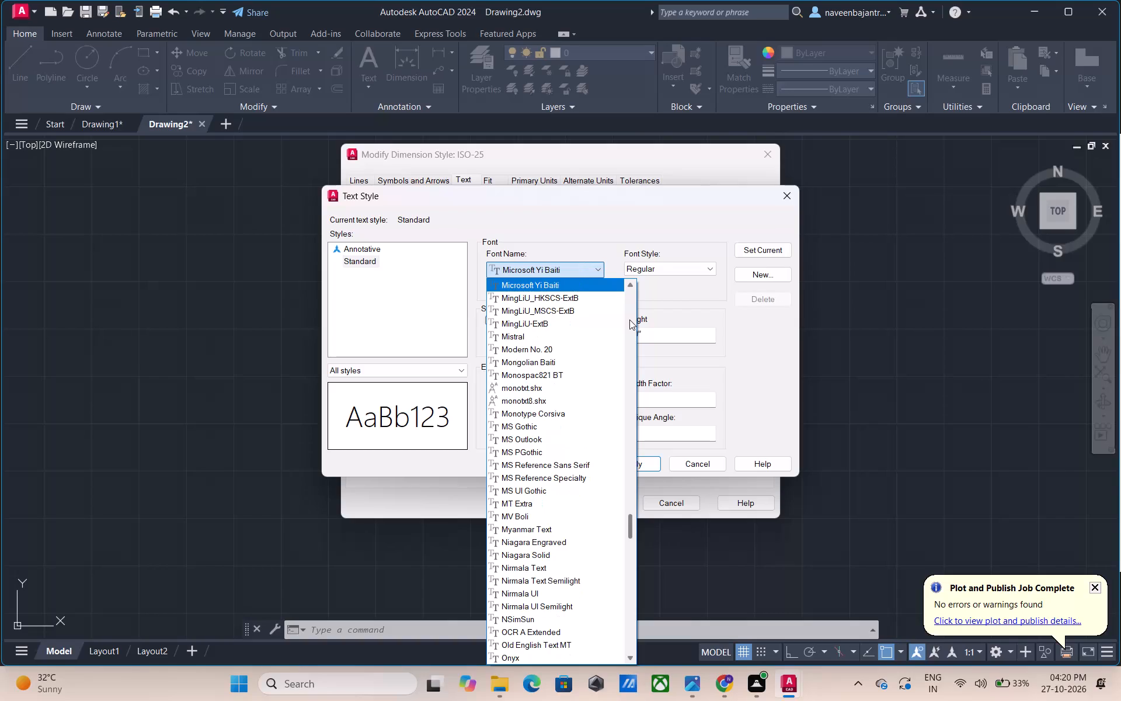
key(Down)
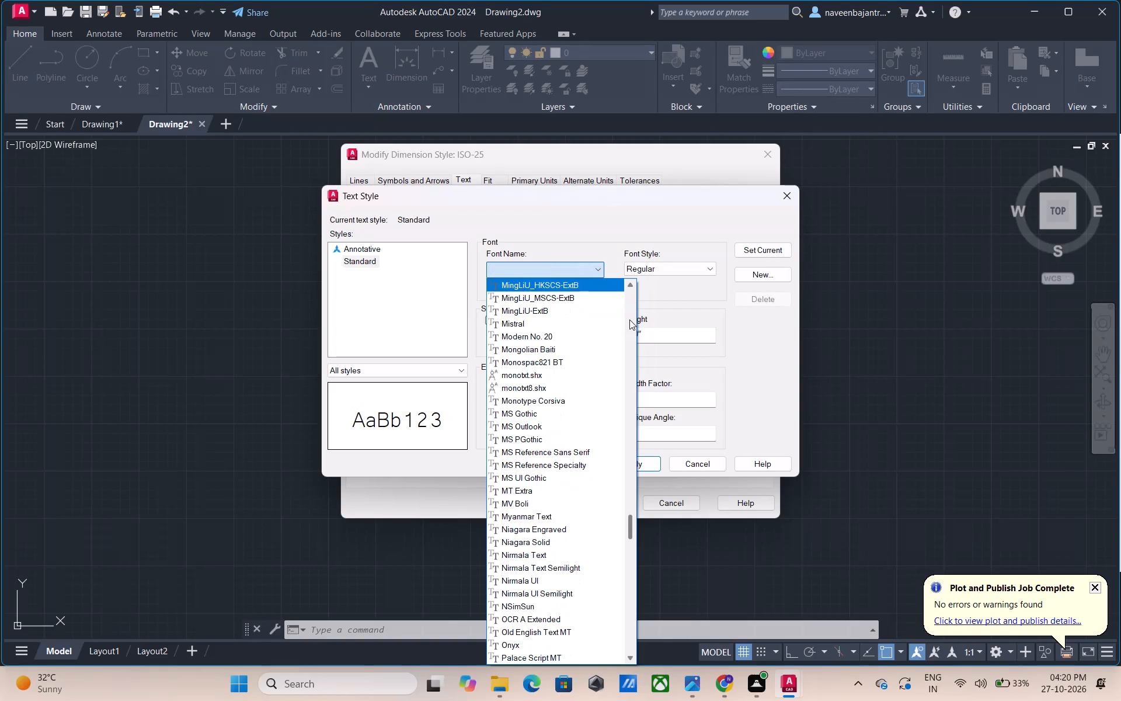
key(Down)
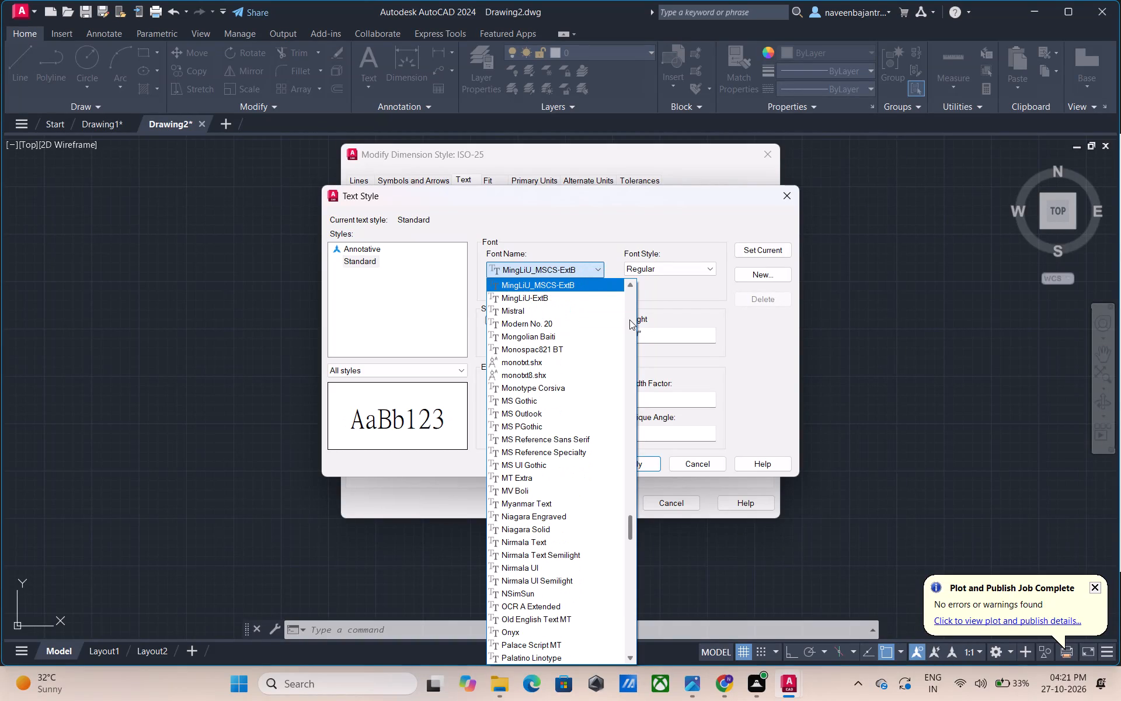
key(Down)
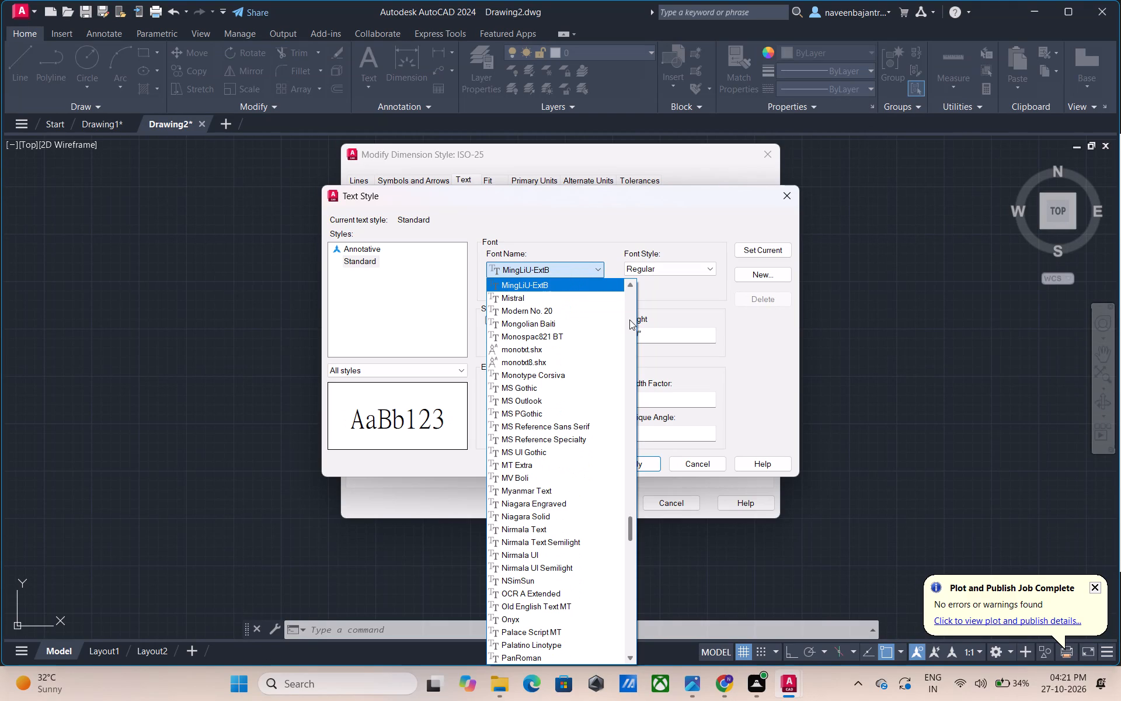
key(Down)
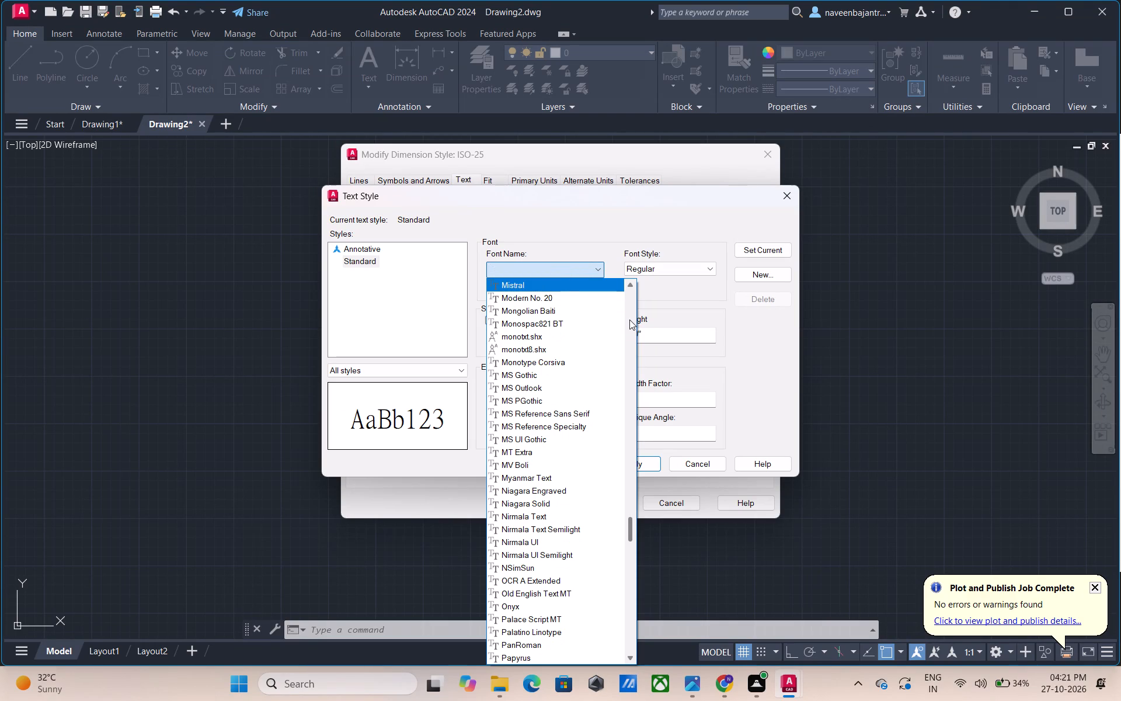
key(Down)
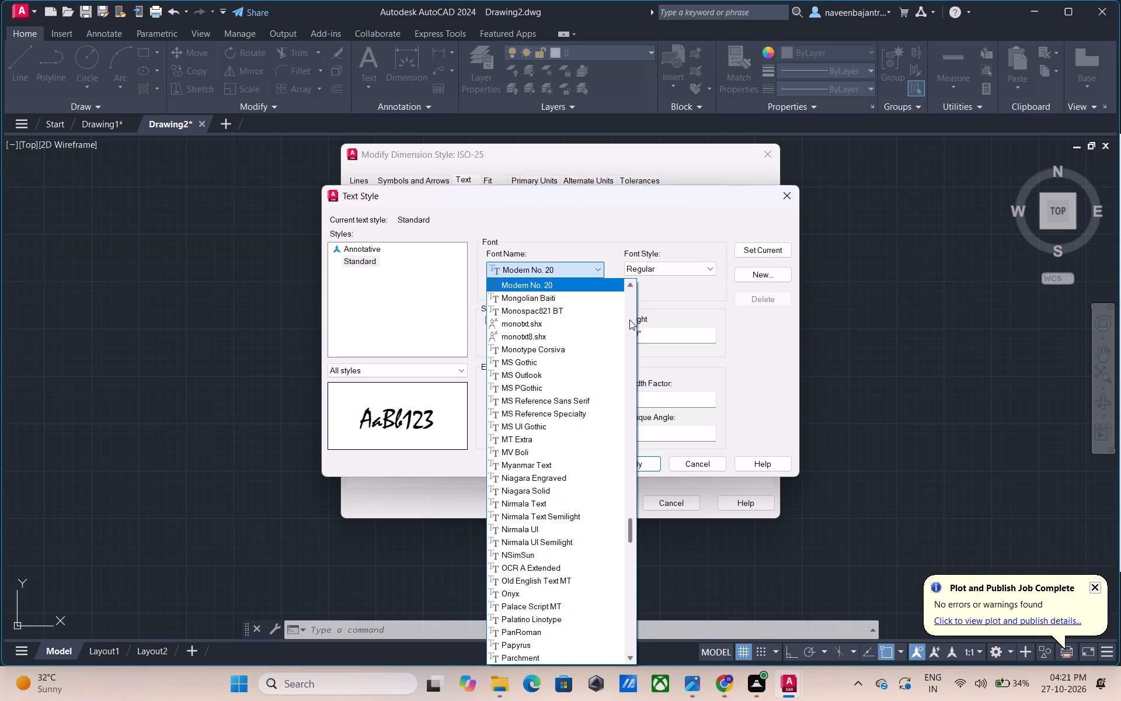
key(Down)
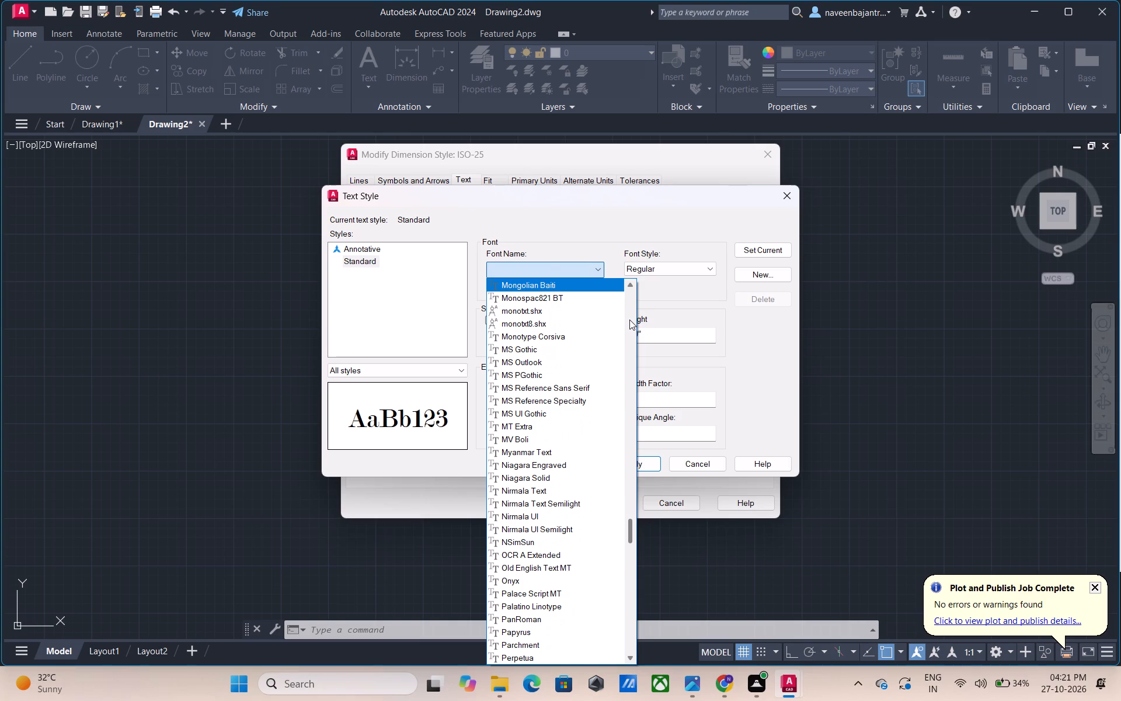
Preview further fonts for the Standard text style, from MS Reference Specialty through MS UI Gothic, MT Extra and MV Boli to Myanmar Text.
key(Down)
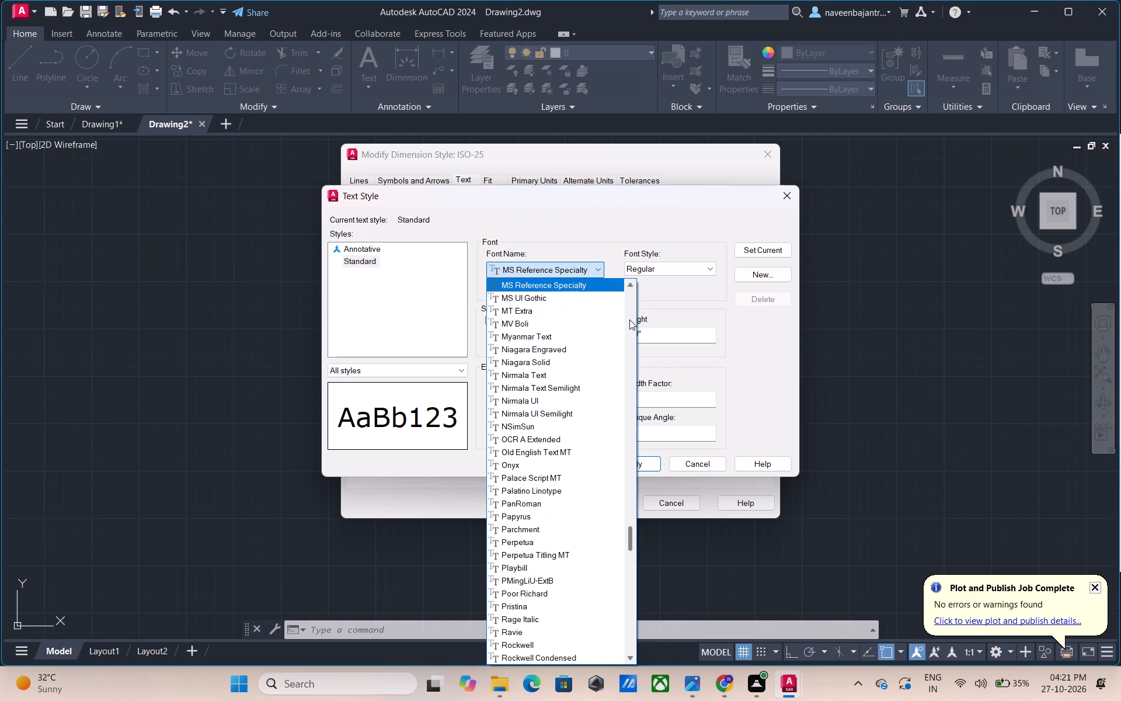
key(Down)
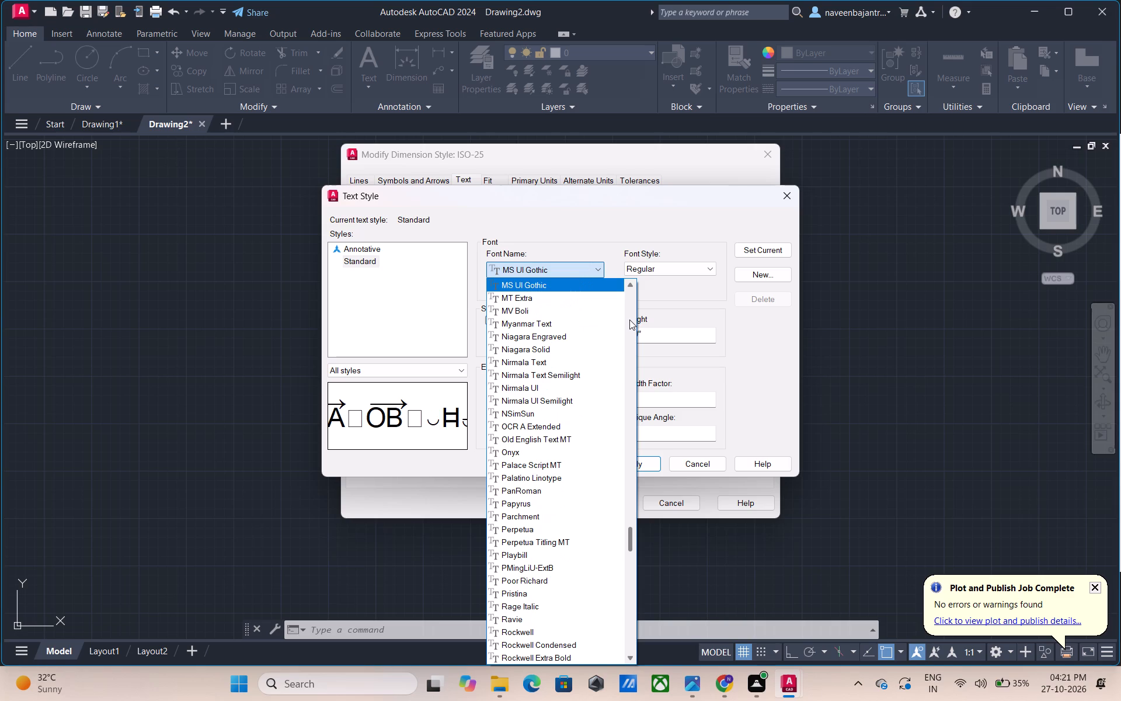
key(Down)
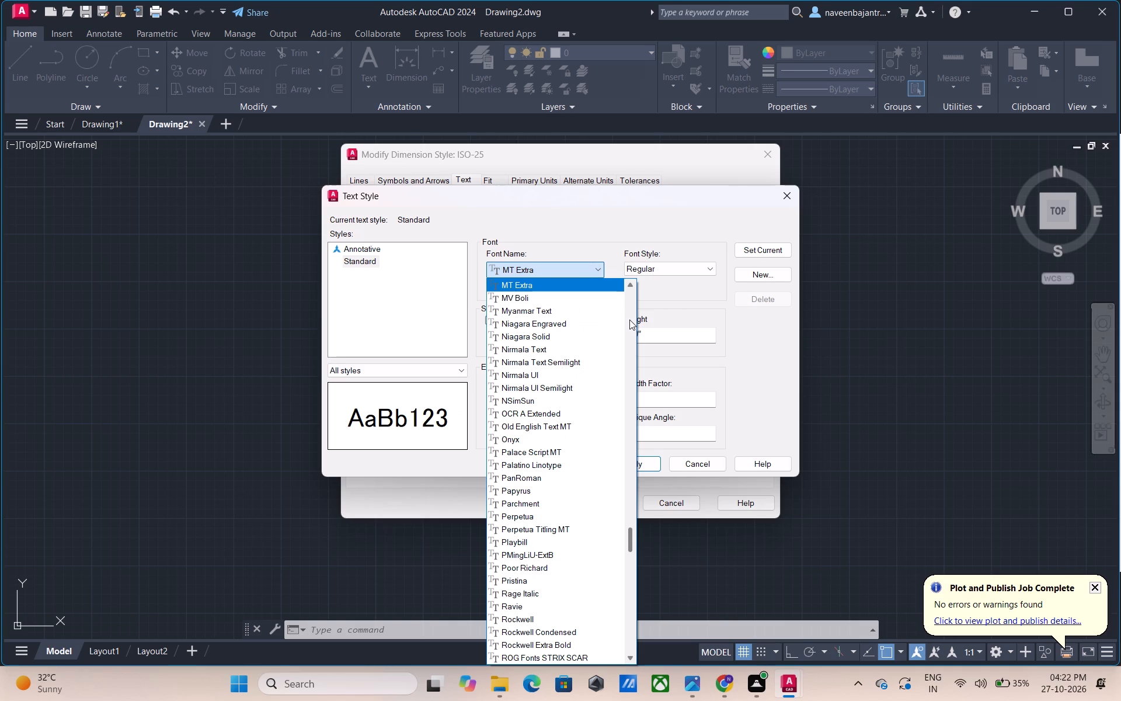
key(Down)
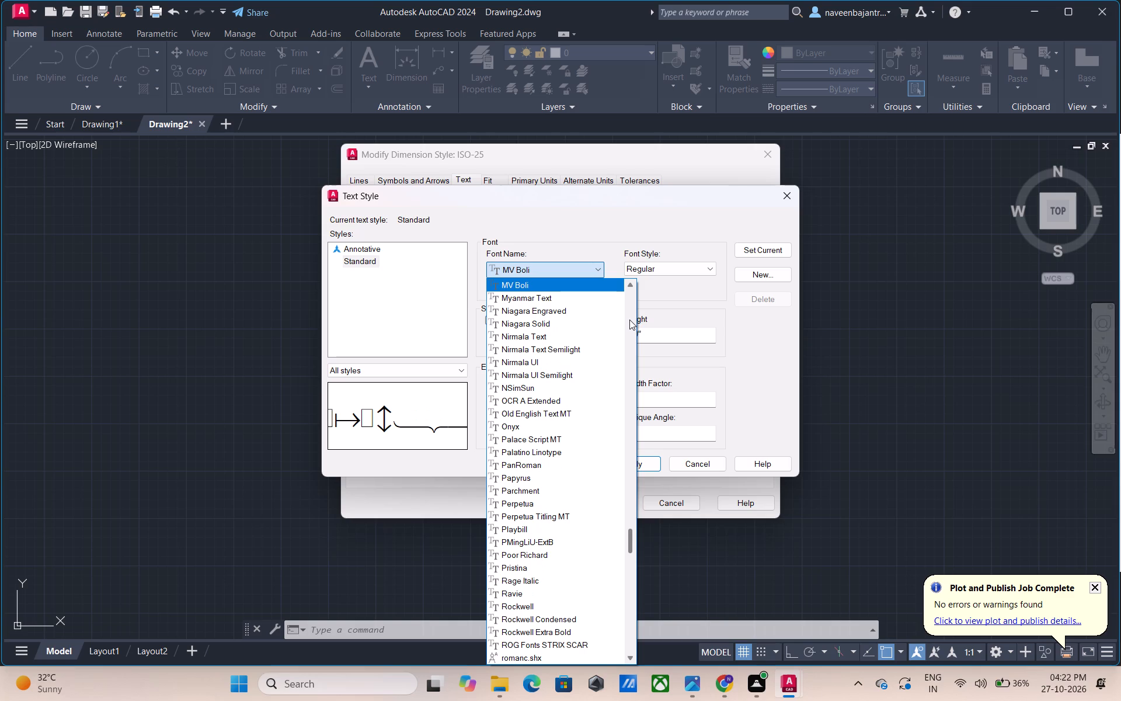
key(Down)
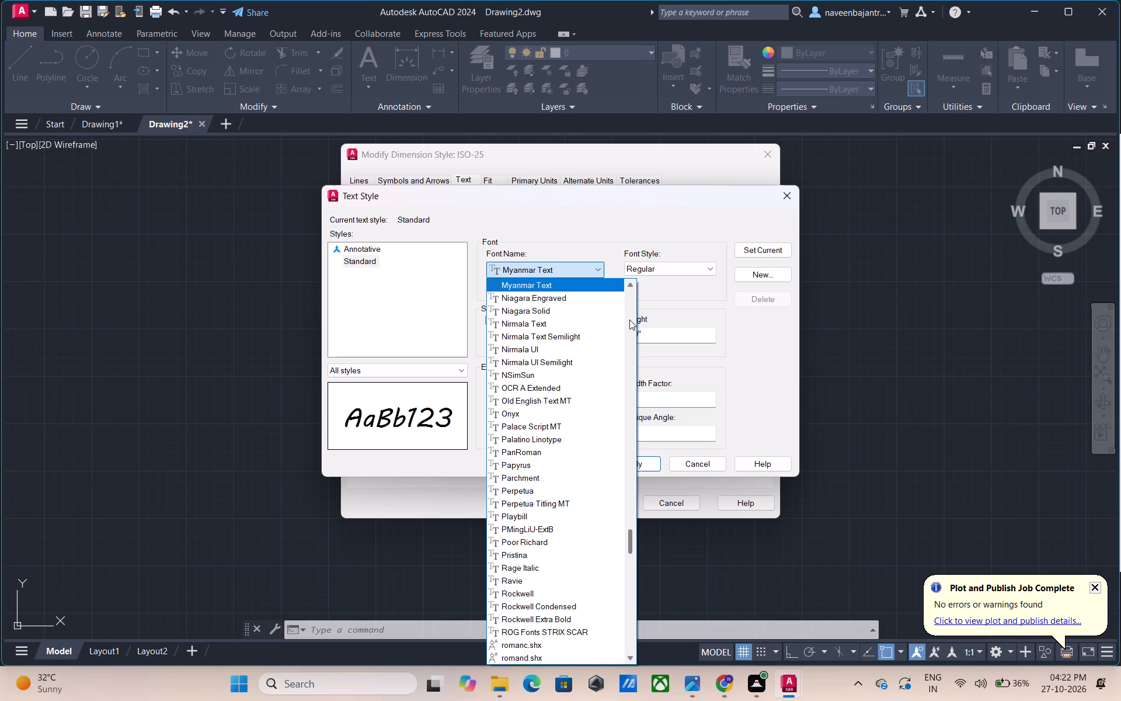
Preview fonts one by one for the Standard text style, from Niagara Engraved through the Nirmala fonts and NSimSun to OCR A Extended.
key(Down)
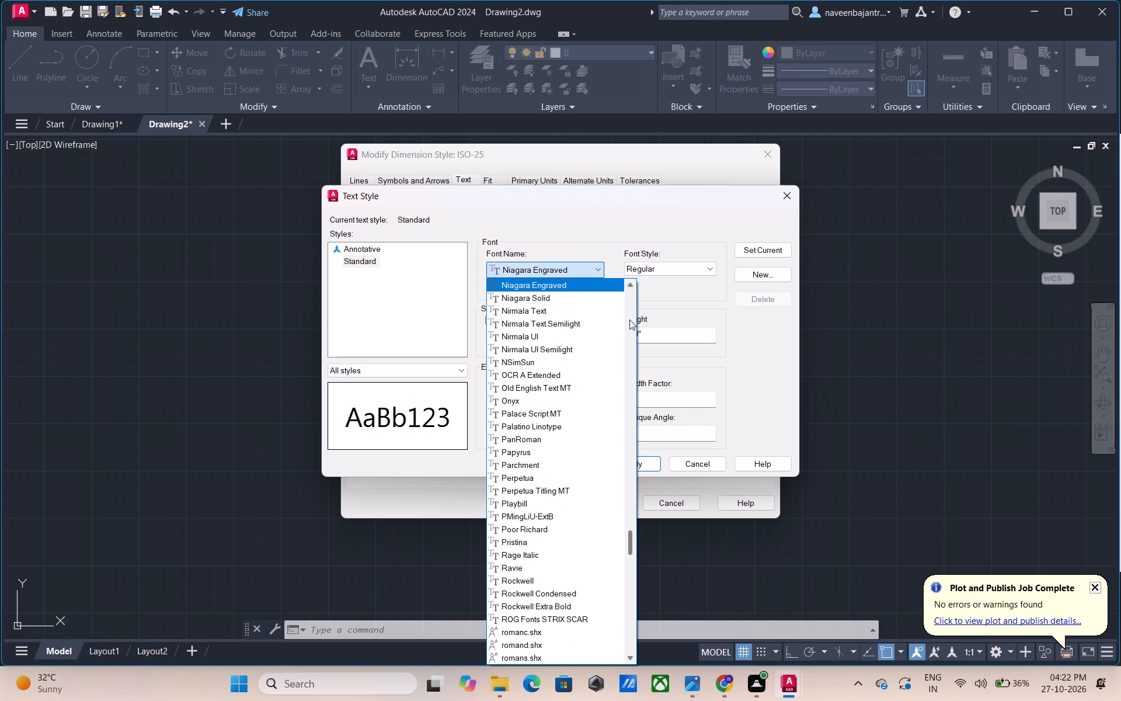
key(Down)
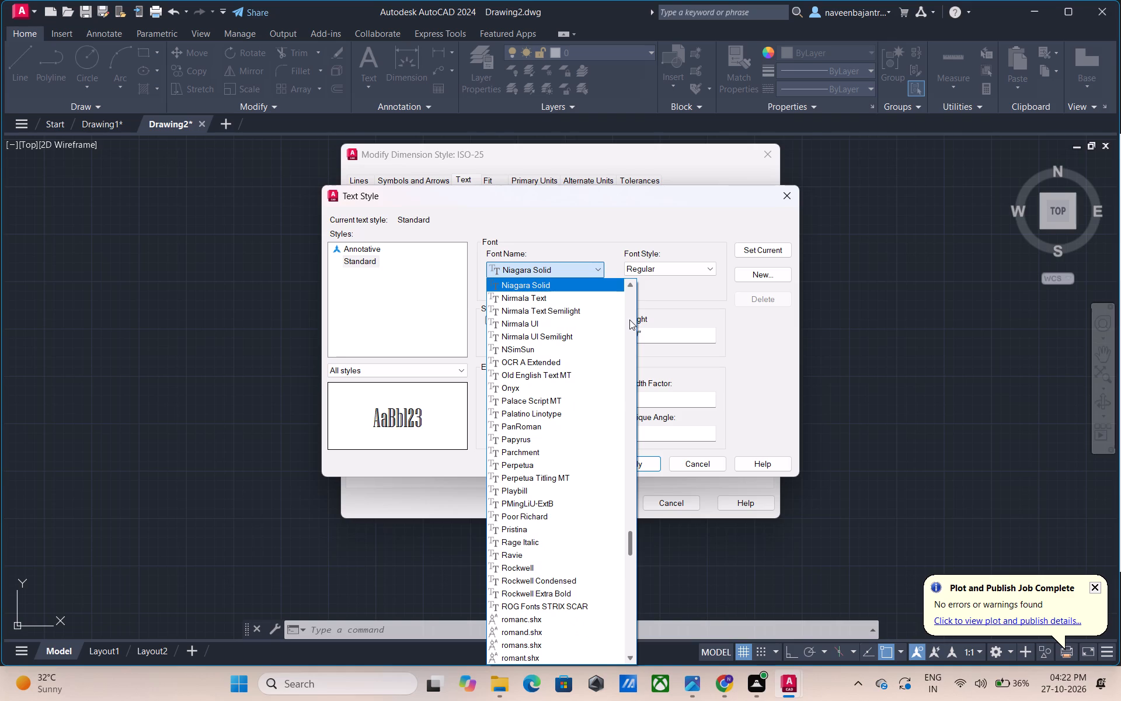
key(Down)
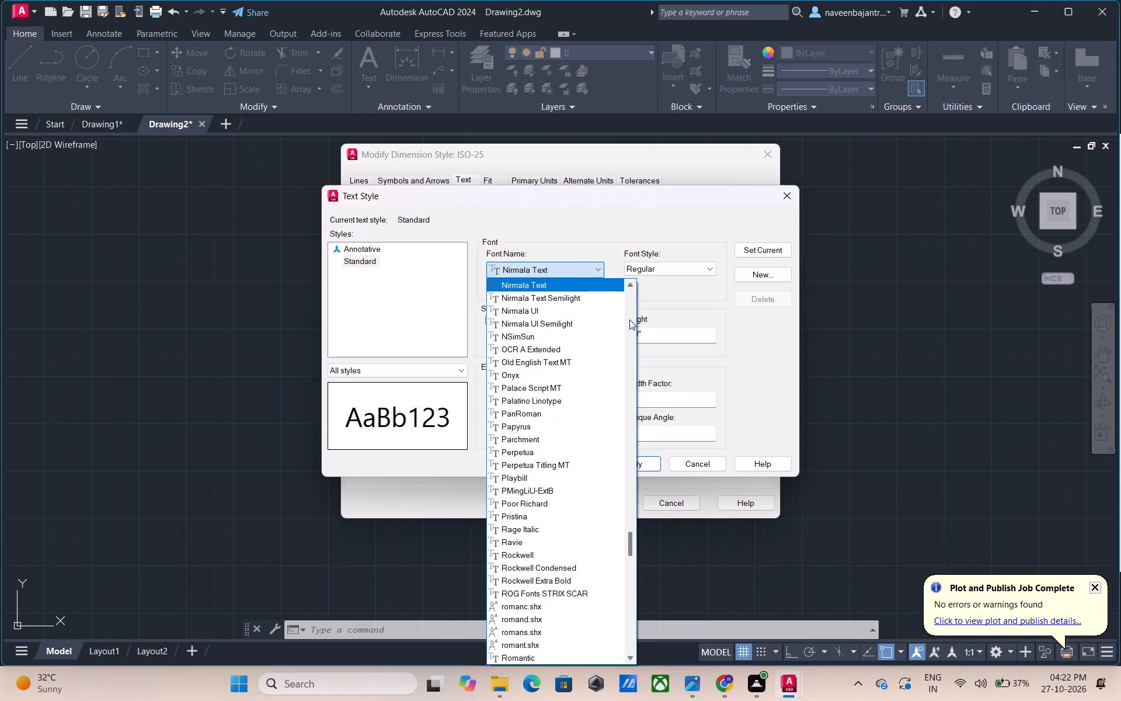
key(Down)
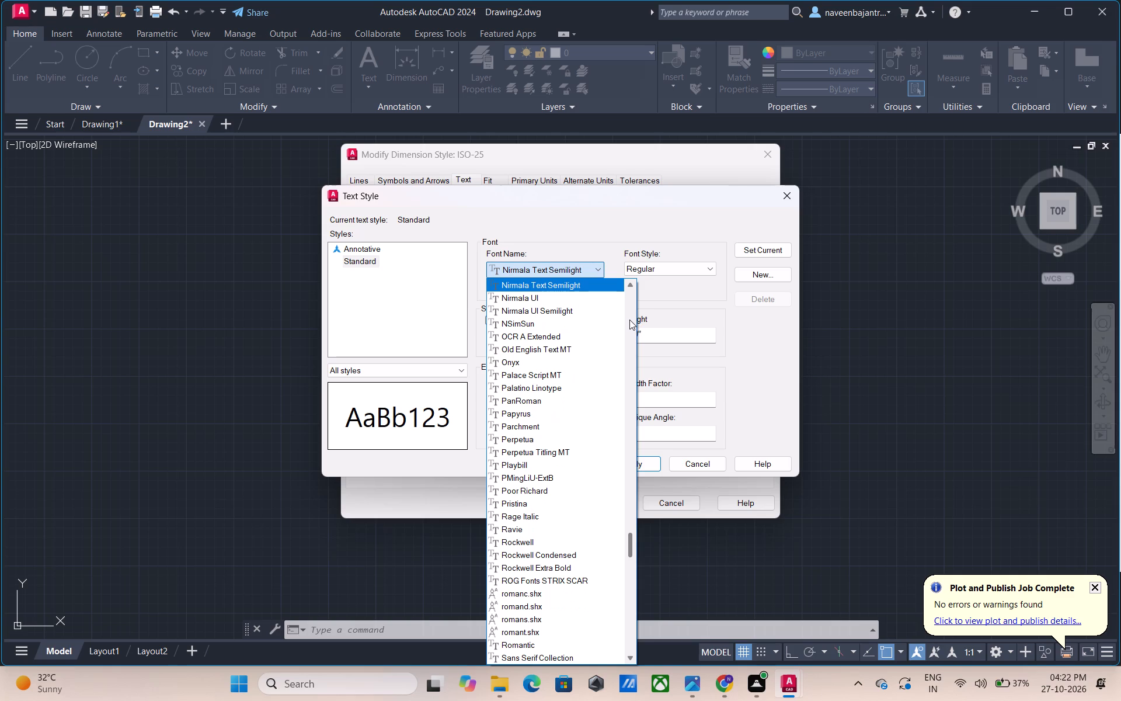
key(Down)
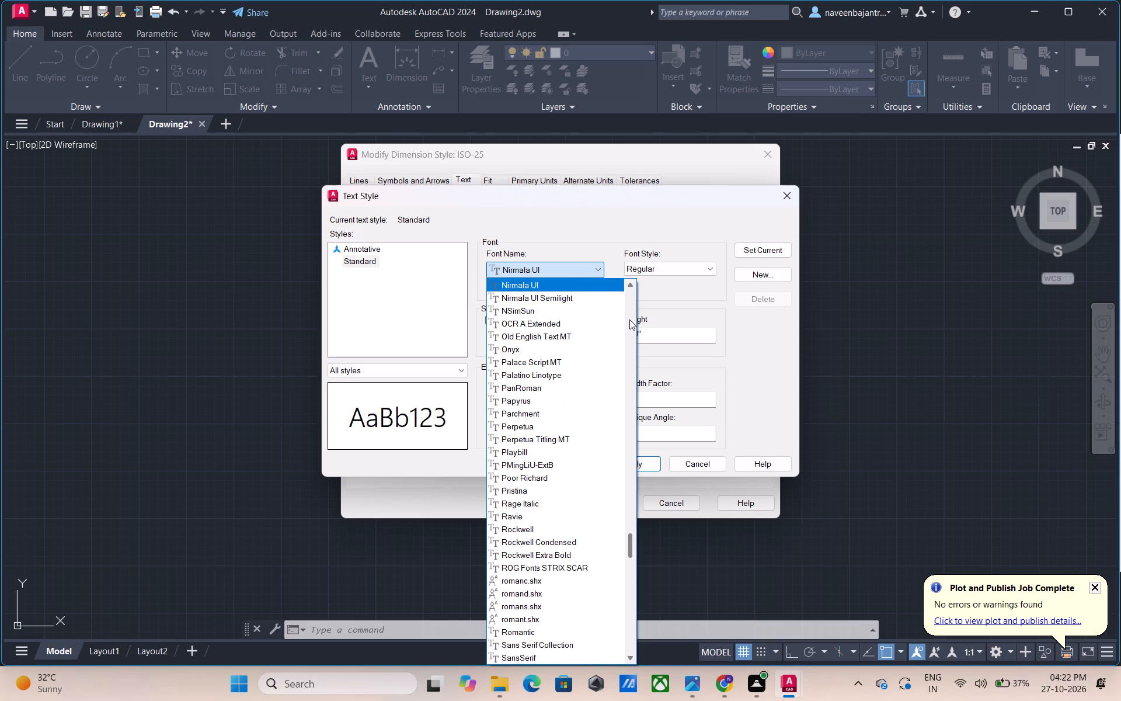
key(Down)
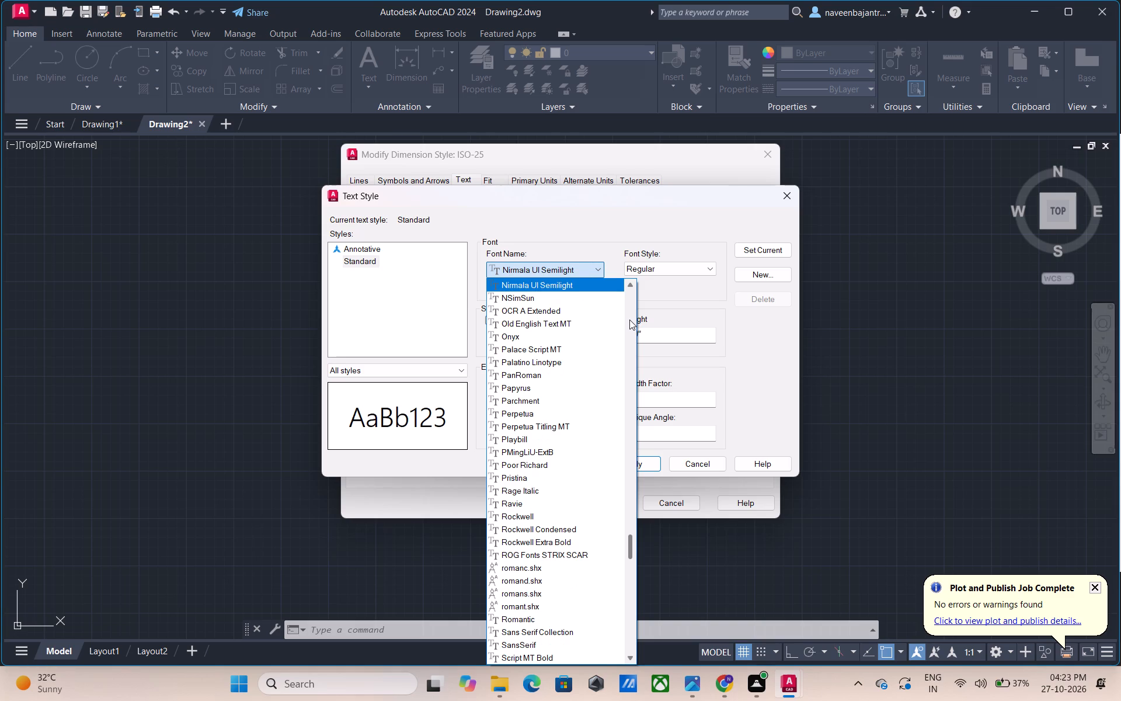
key(Down)
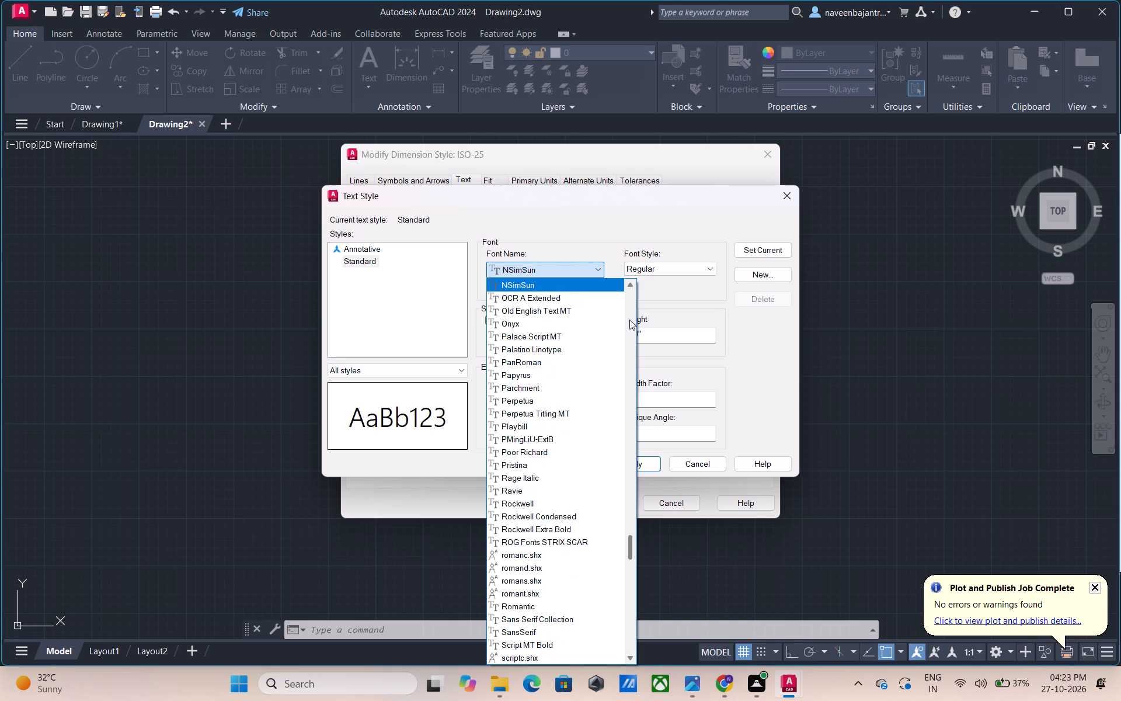
key(Down)
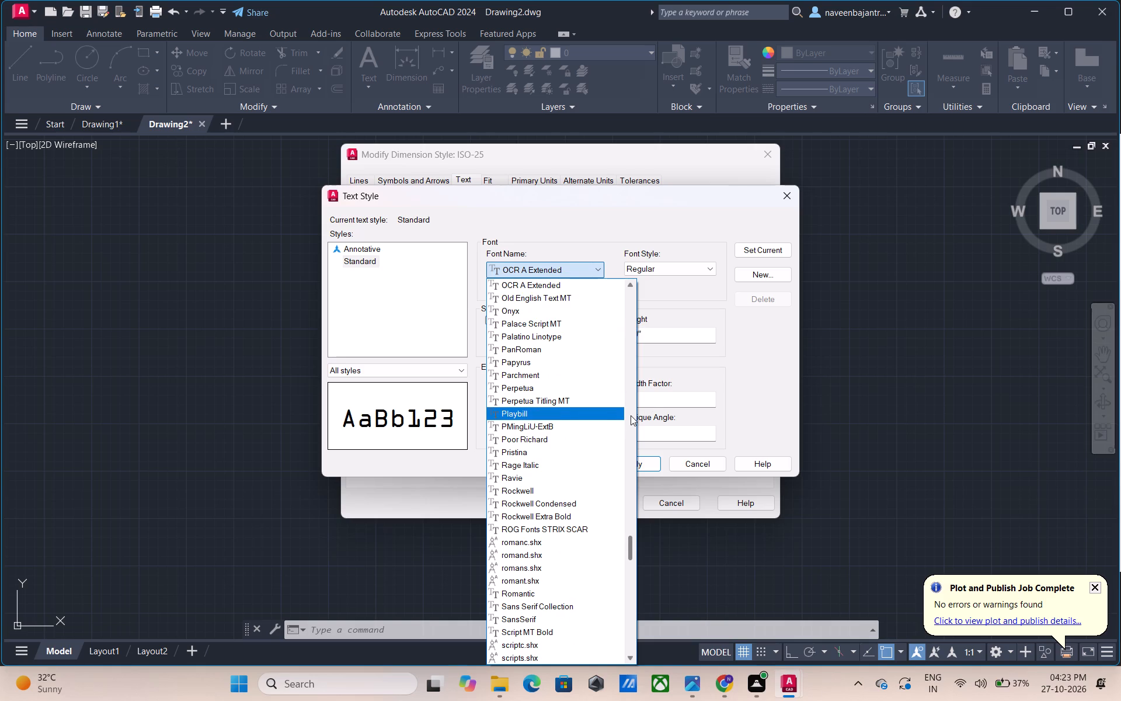
Browse the available fonts for the Standard text style beyond OCR A Extended, through the Rockwell and Segoe fonts to the Sitka fonts.
scroll(631, 415, down, 1)
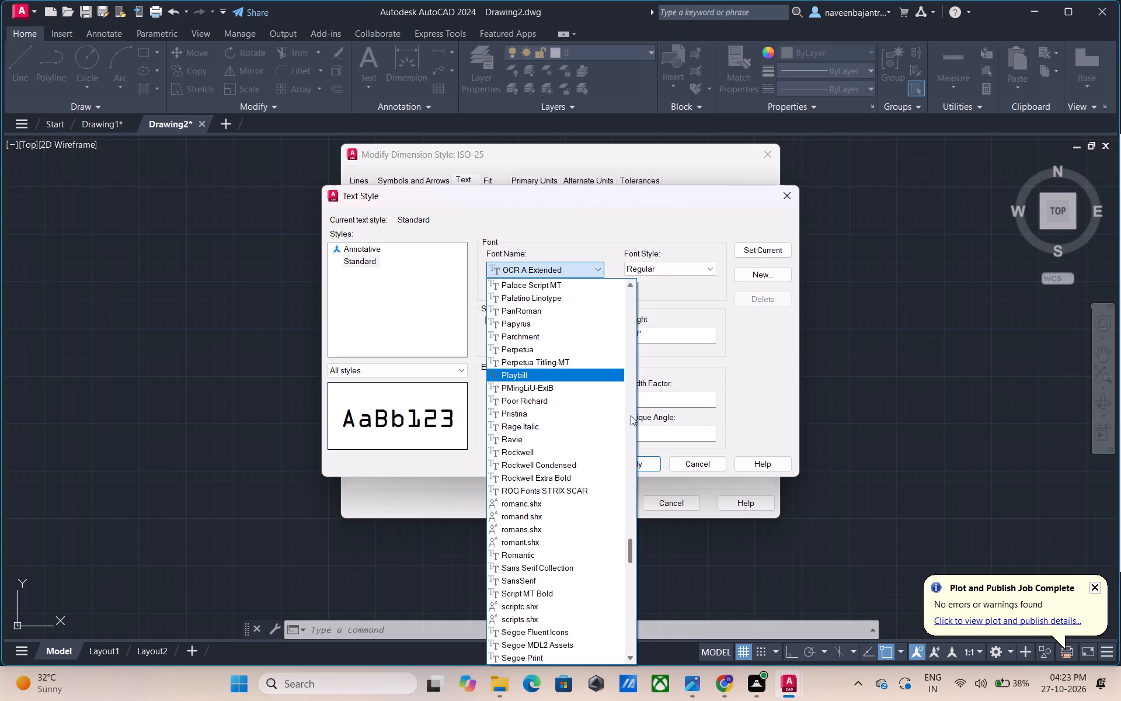
scroll(629, 415, down, 1)
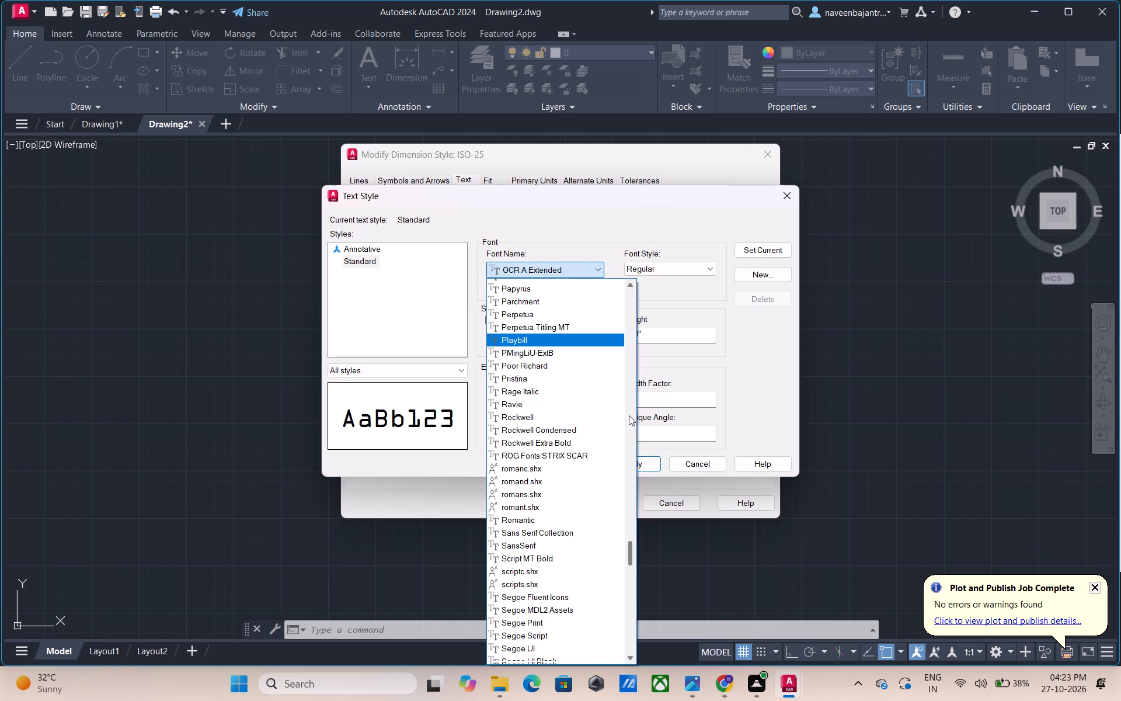
scroll(629, 415, down, 2)
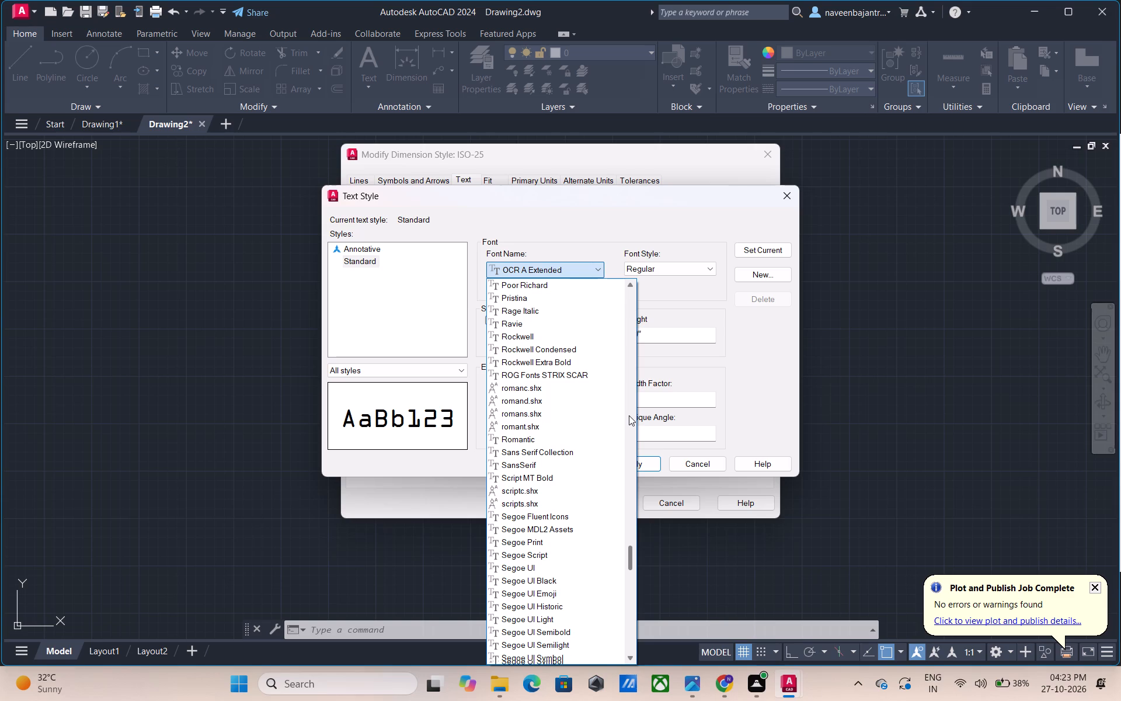
scroll(629, 415, down, 1)
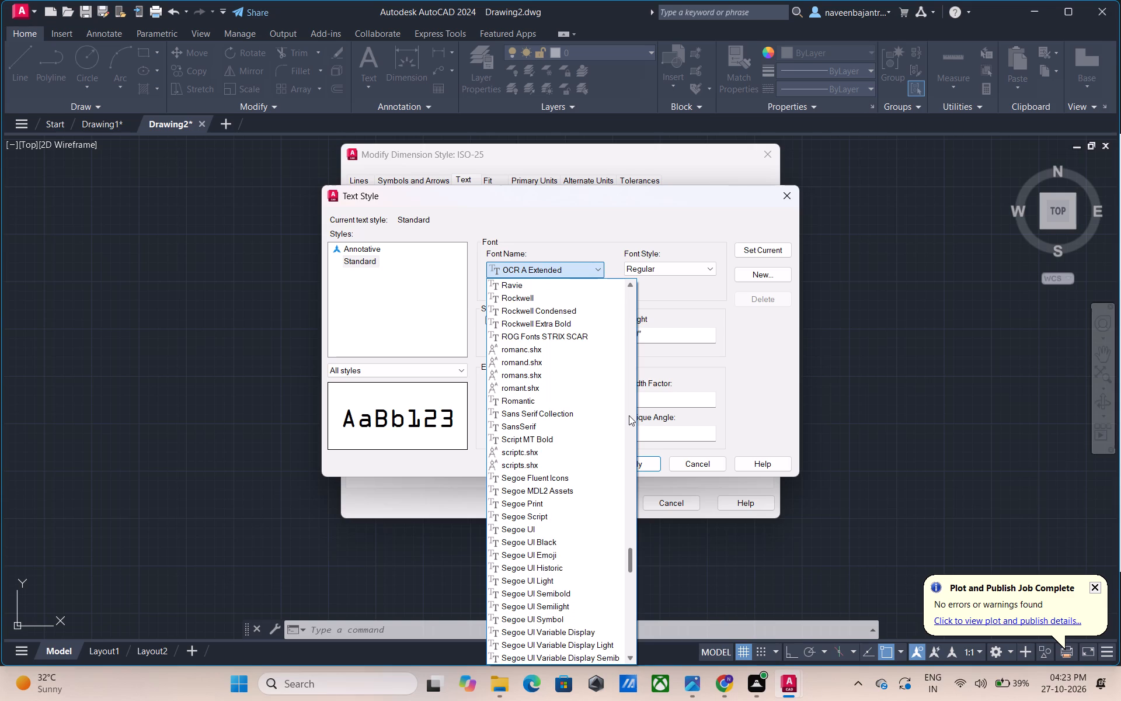
scroll(629, 415, down, 1)
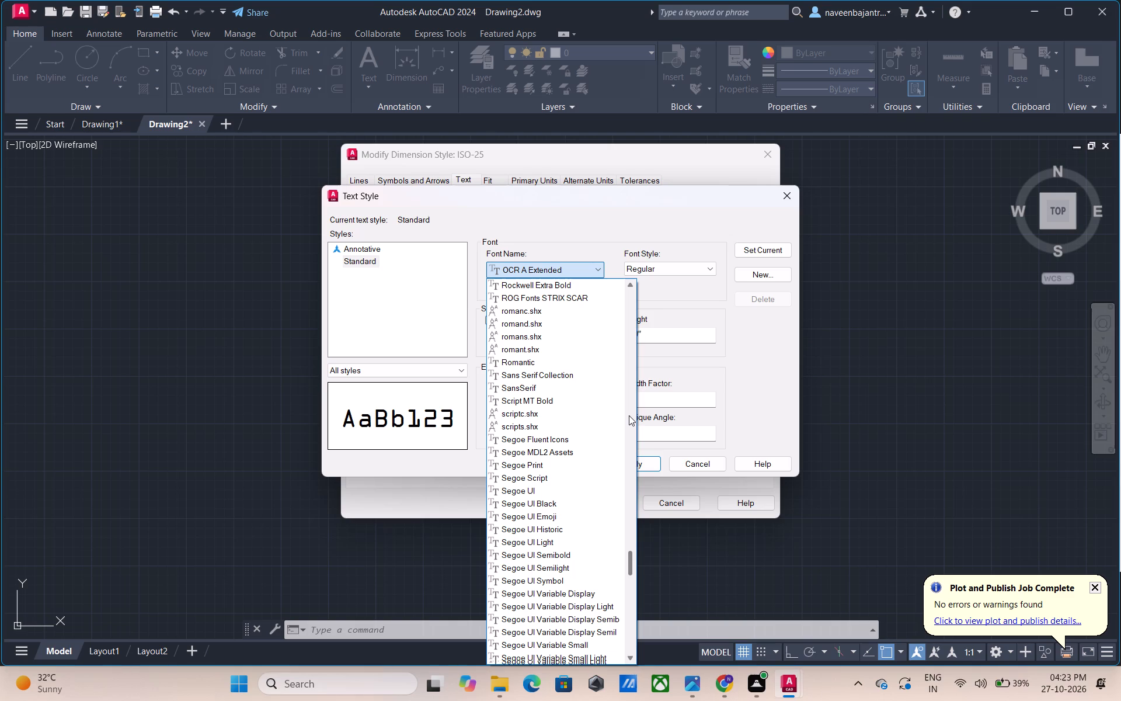
scroll(629, 415, down, 1)
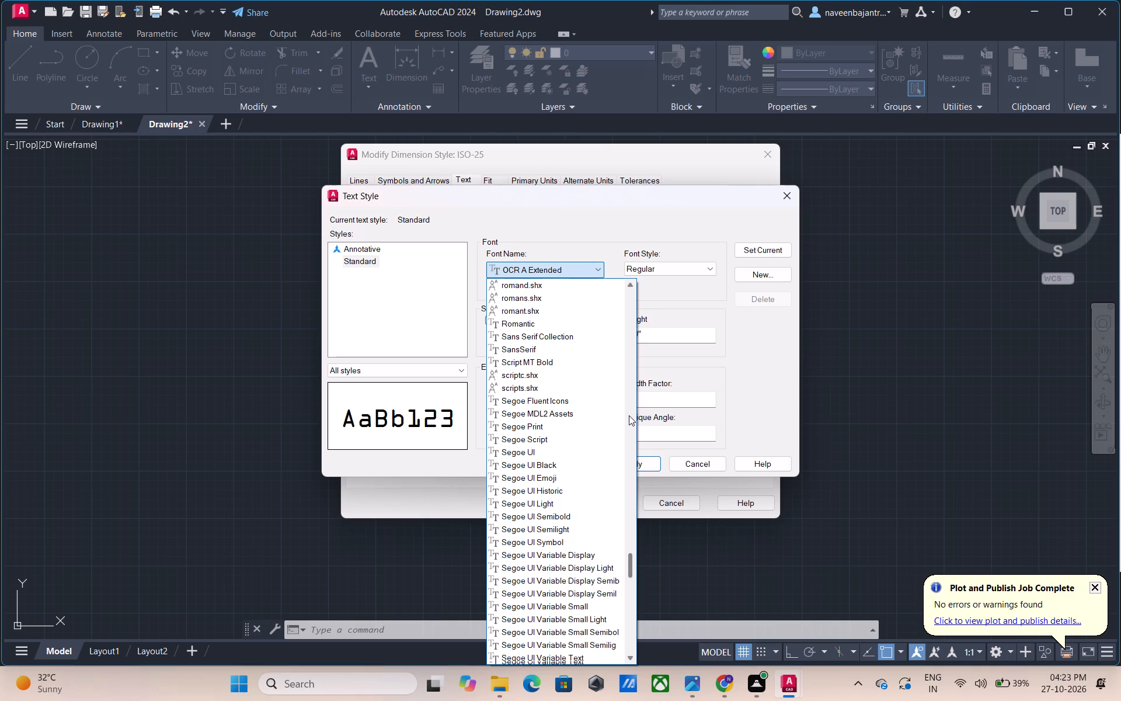
scroll(629, 415, down, 1)
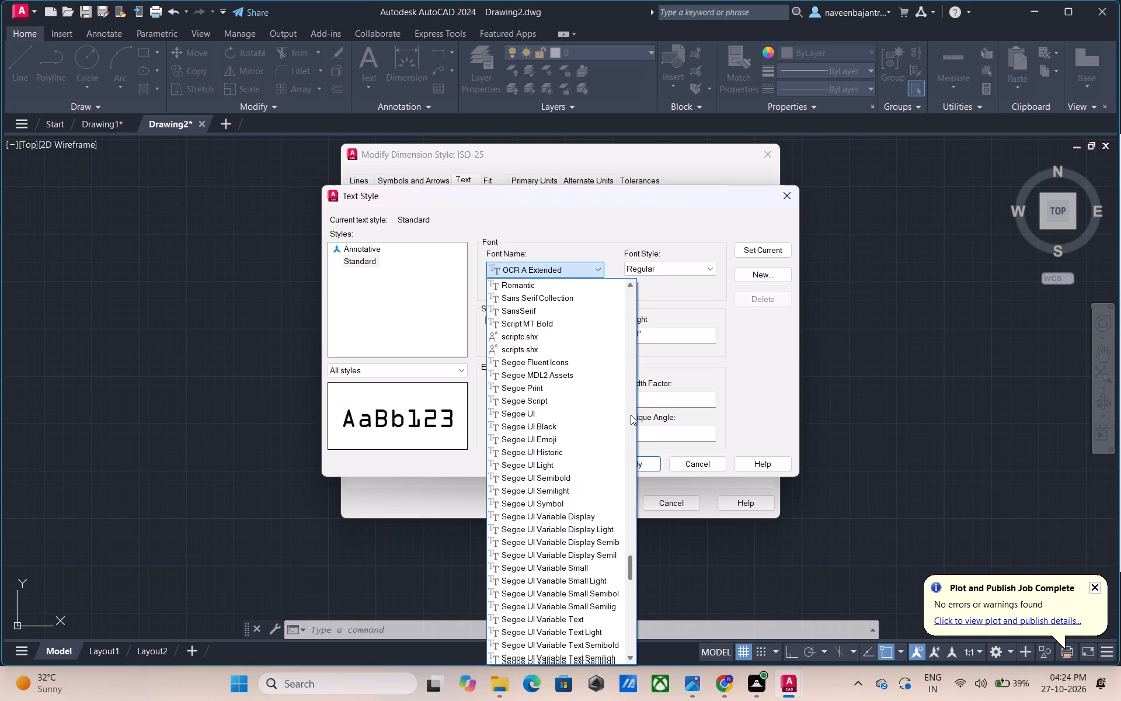
scroll(631, 415, down, 1)
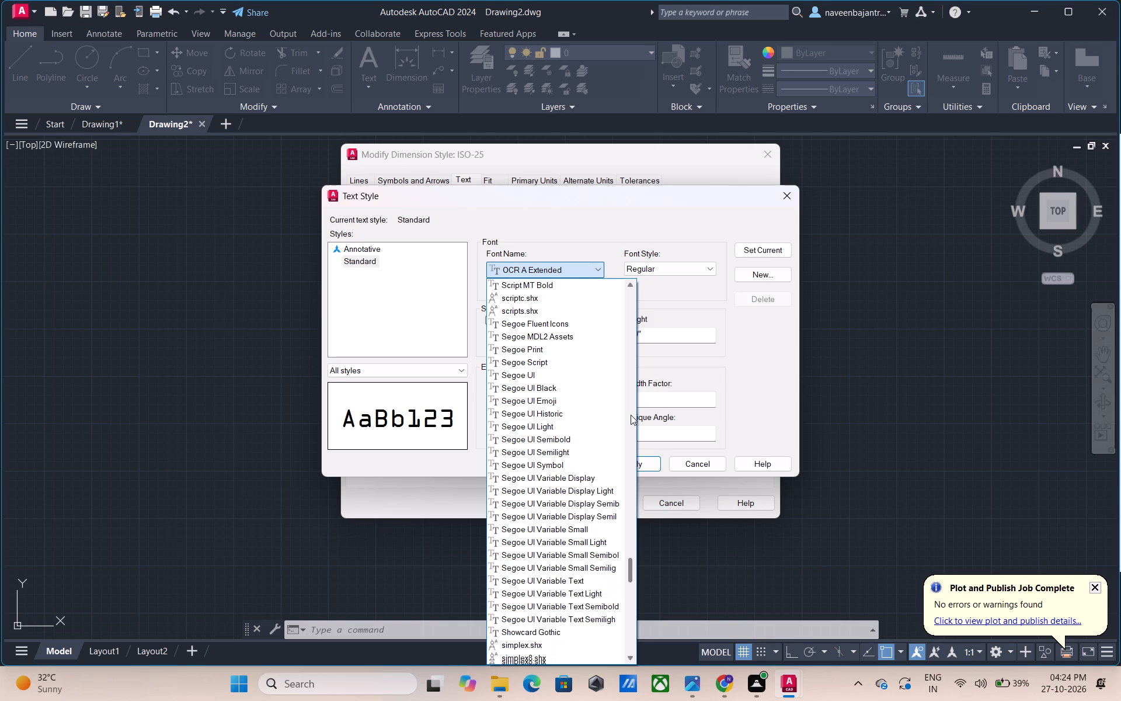
scroll(631, 415, down, 1)
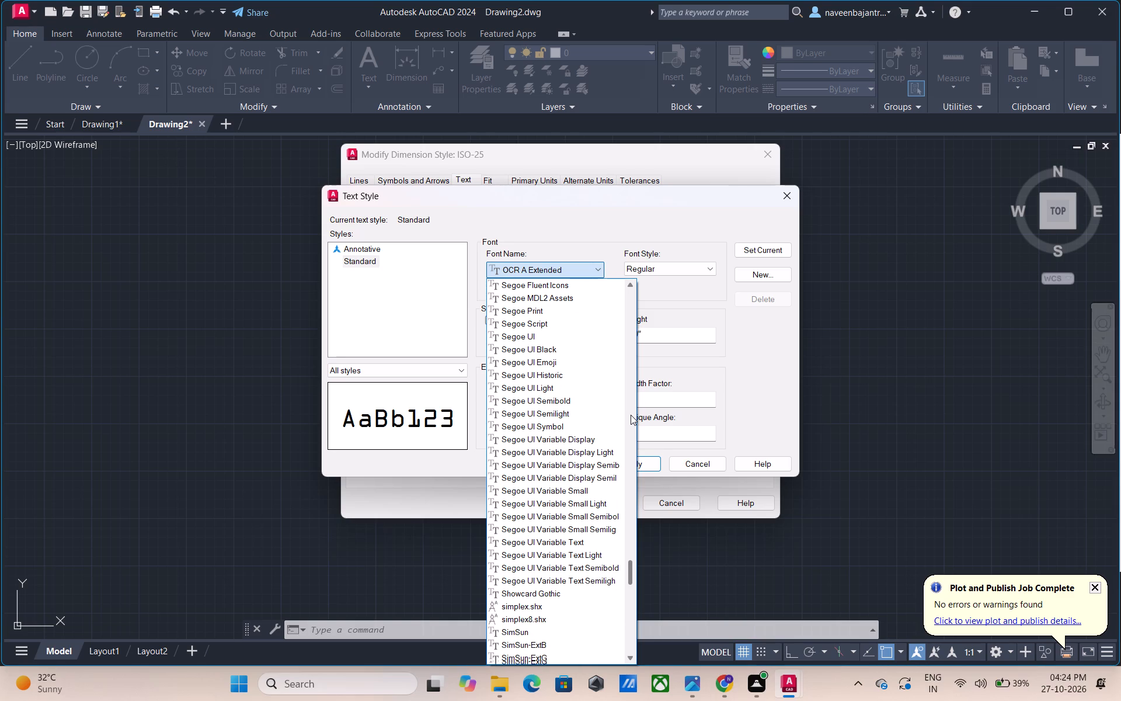
scroll(631, 415, down, 1)
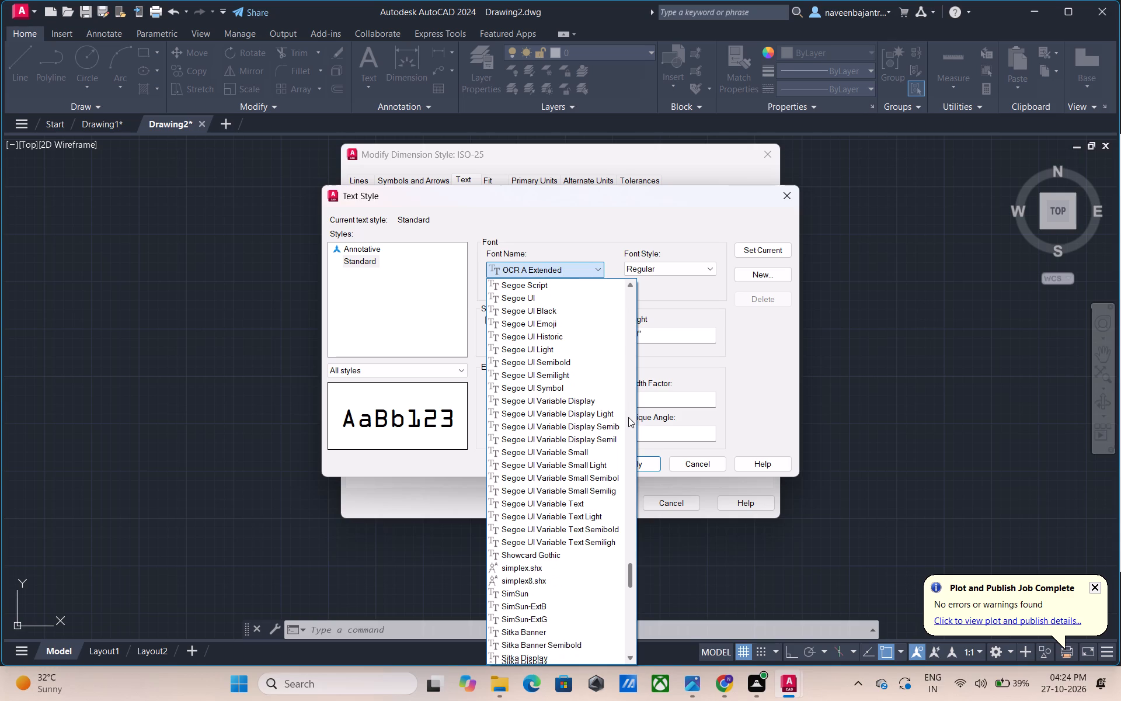
scroll(628, 417, down, 1)
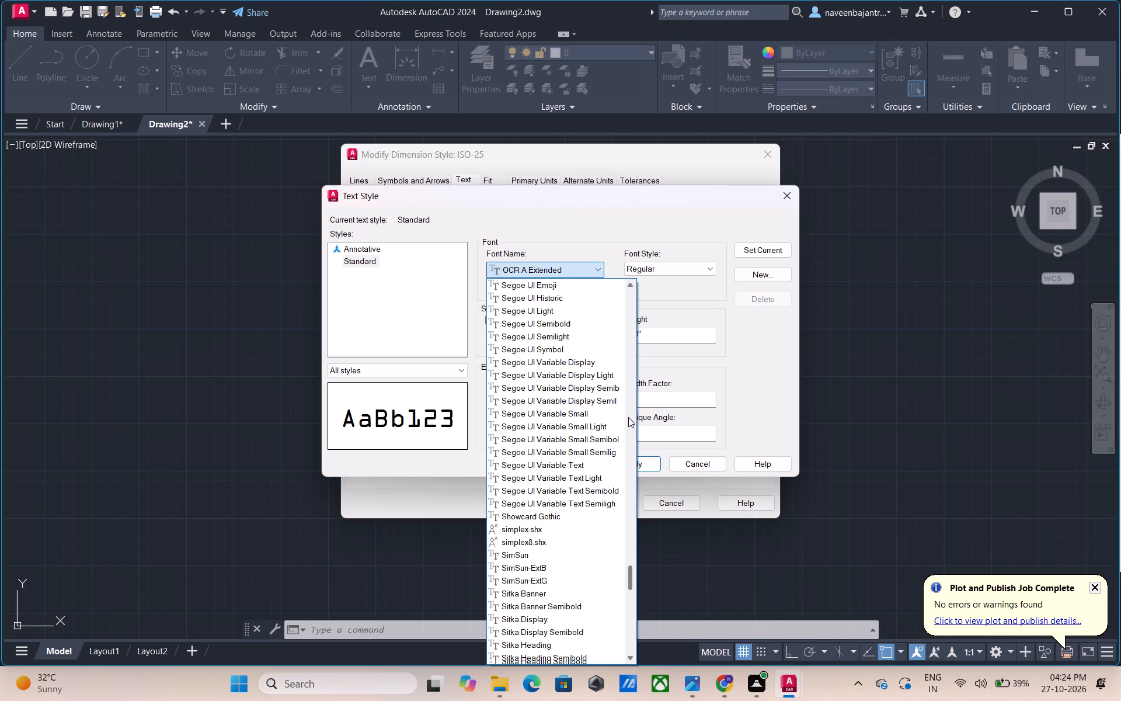
scroll(628, 417, down, 1)
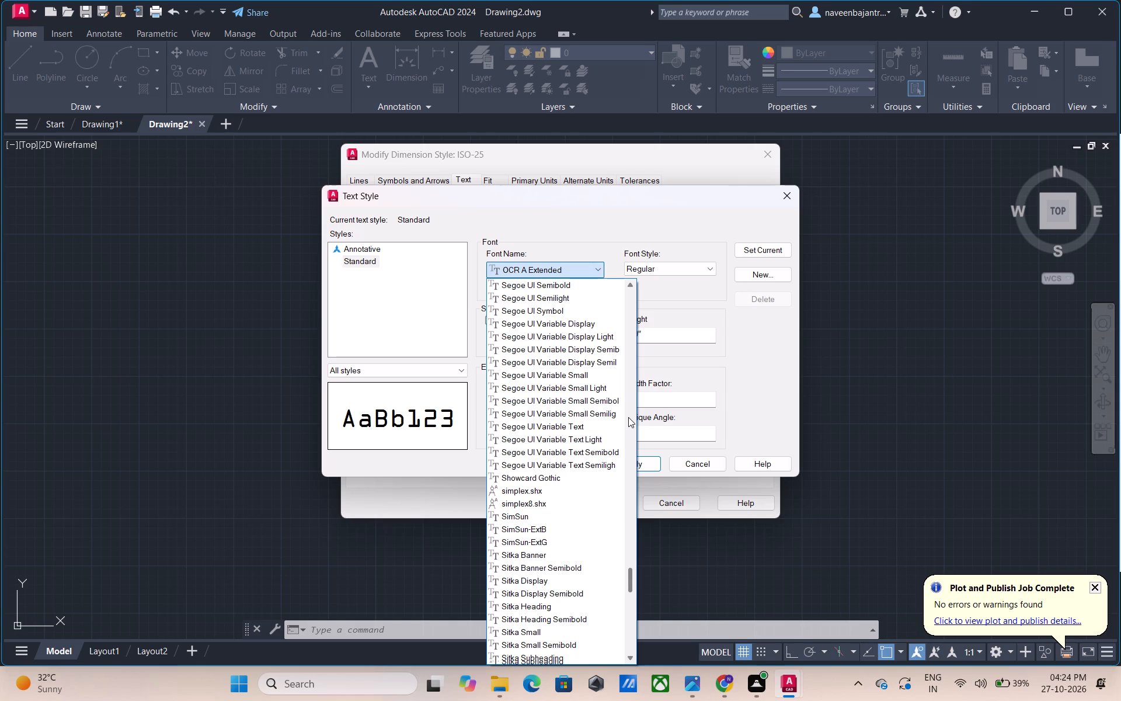
scroll(628, 417, down, 1)
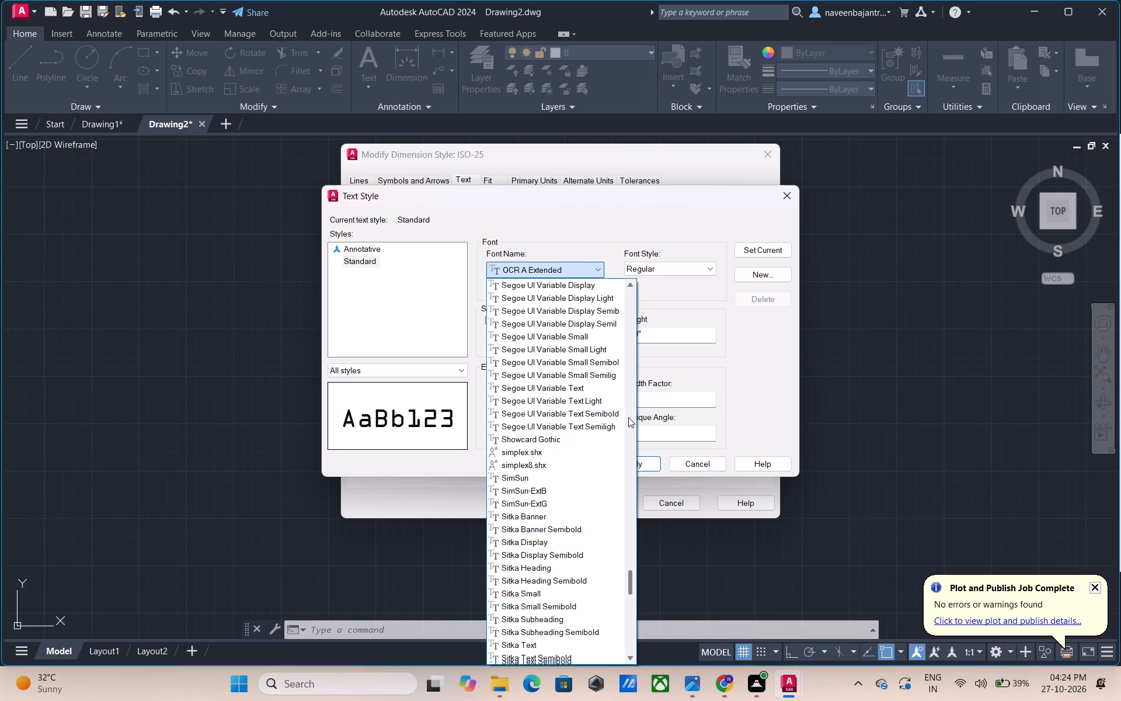
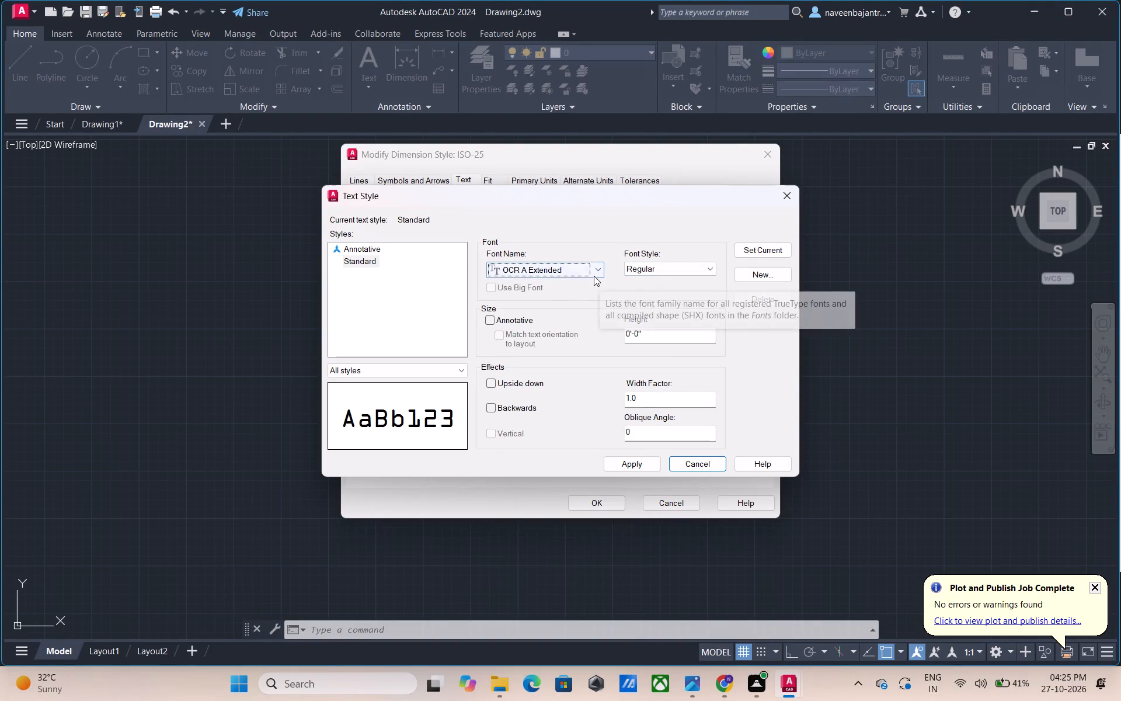
Browse the available fonts for the Standard text style from OCR A Extended through the Rockwell and Segoe UI fonts to the Sitka fonts.
click(594, 276)
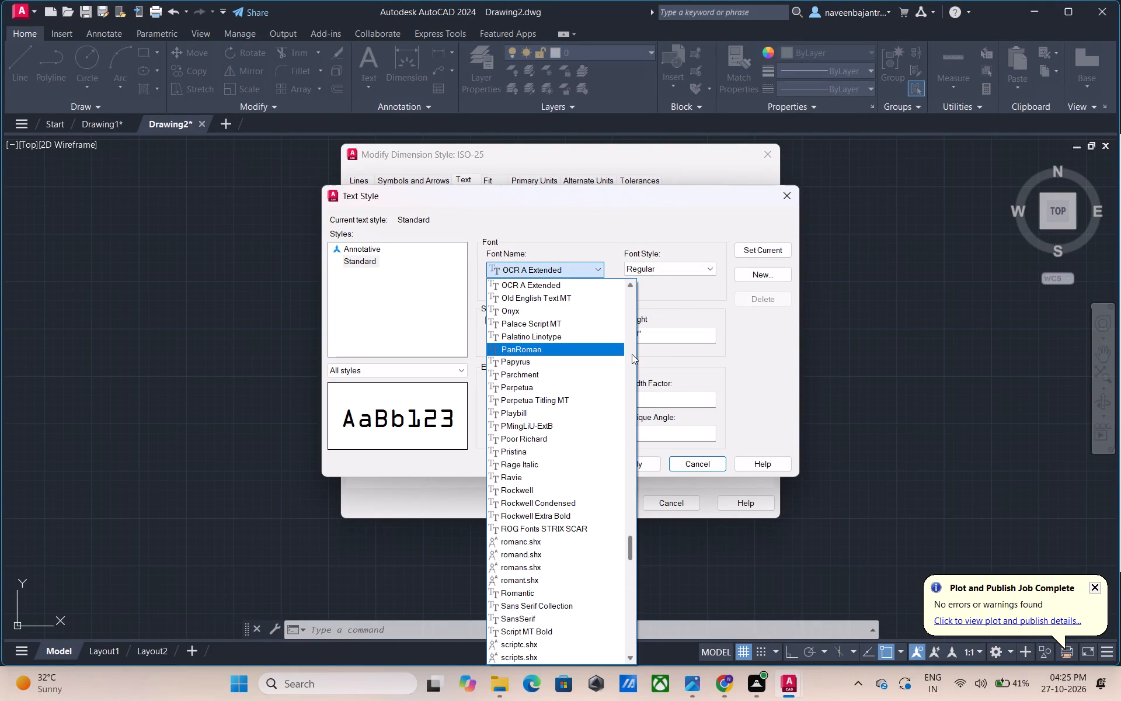
scroll(632, 354, down, 1)
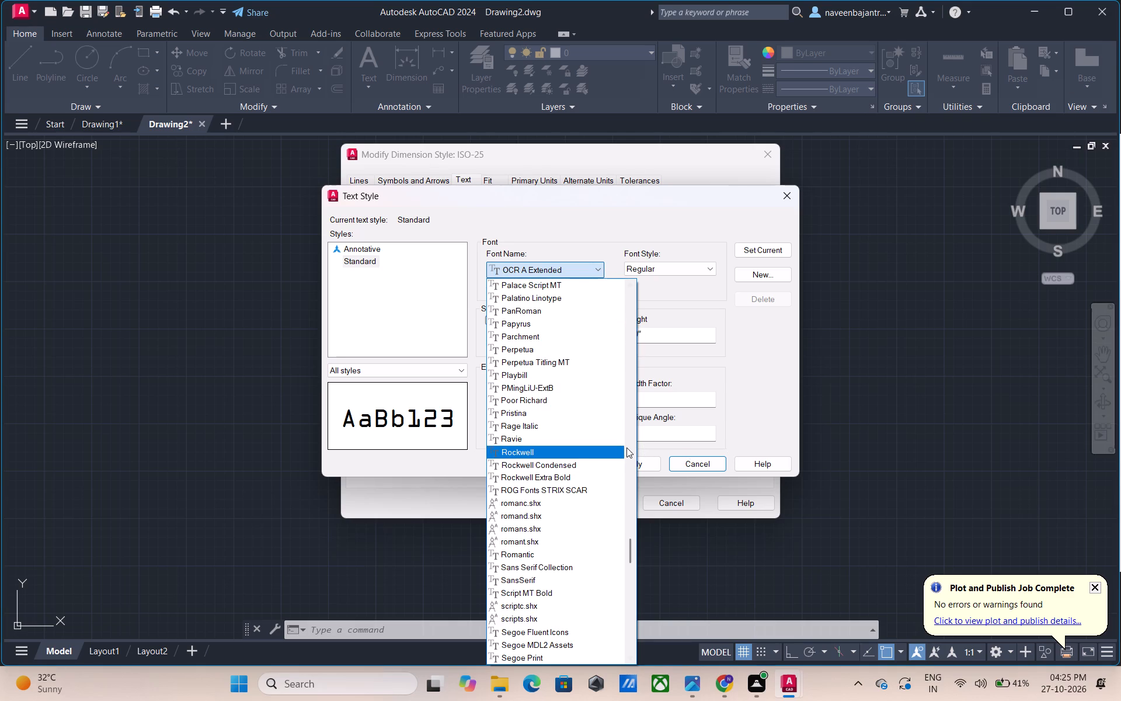
scroll(629, 439, down, 1)
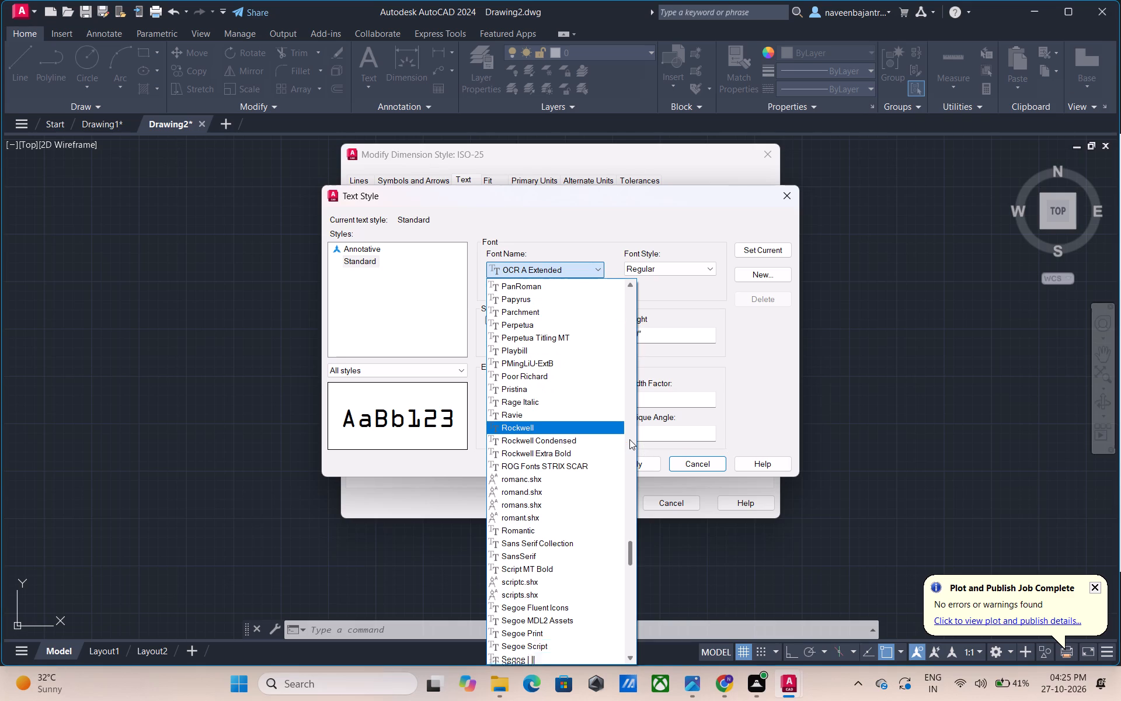
scroll(629, 439, down, 1)
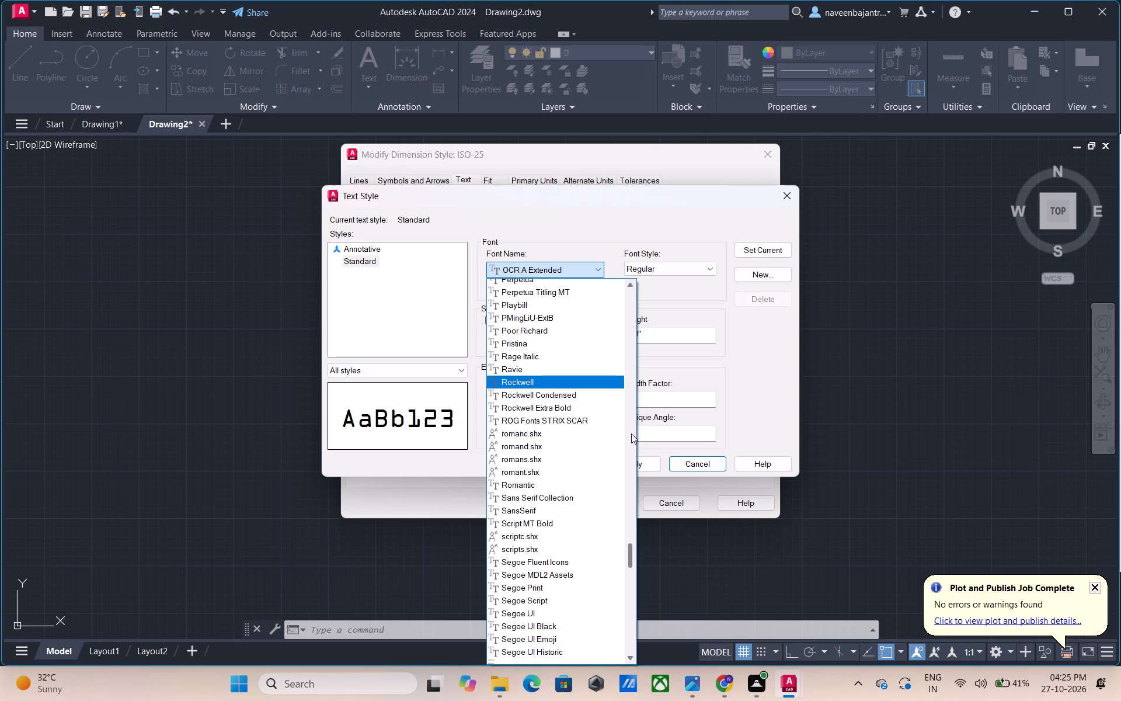
scroll(631, 433, down, 1)
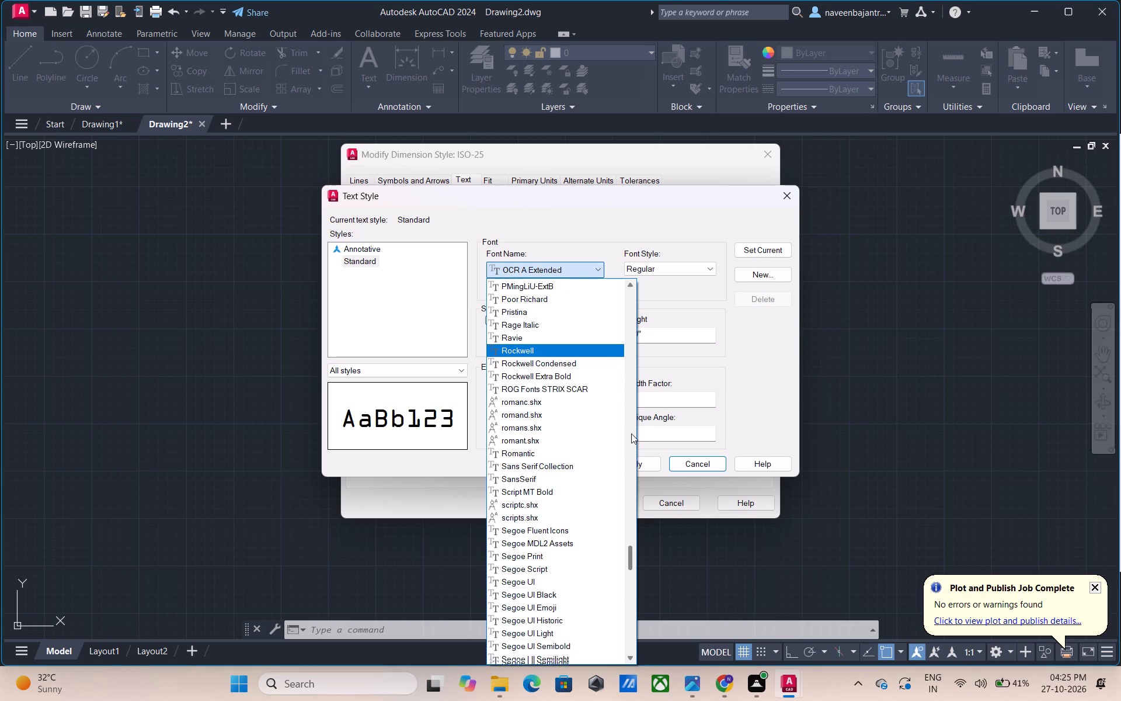
scroll(631, 433, down, 1)
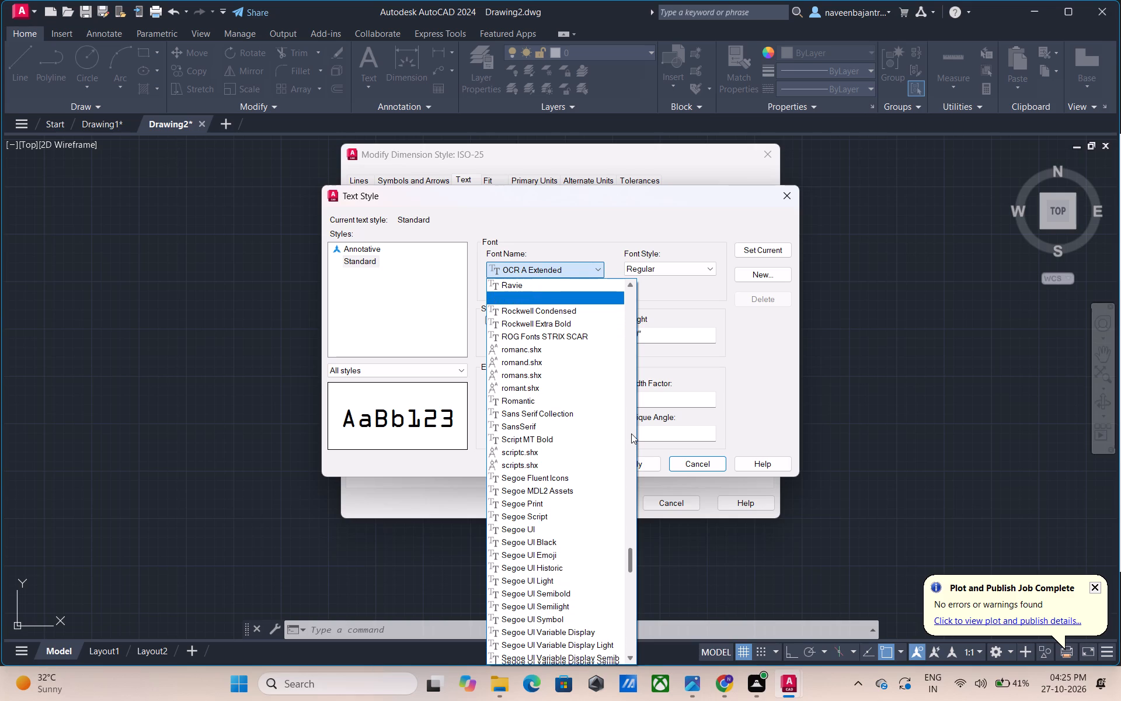
scroll(631, 433, down, 1)
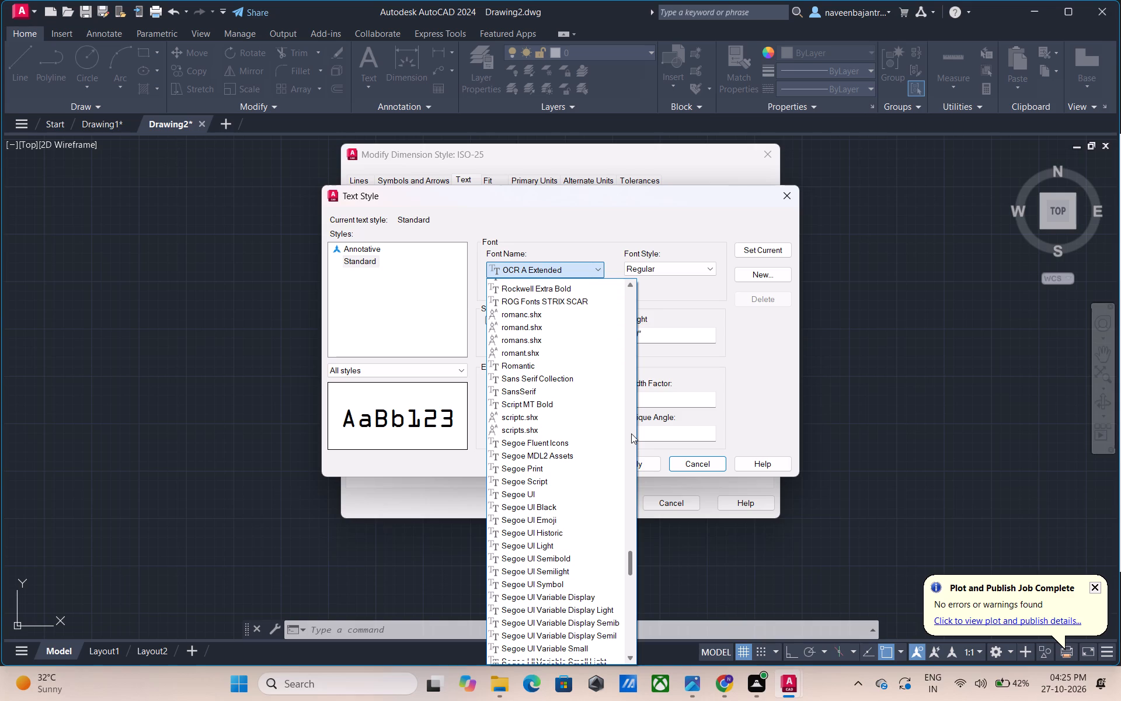
scroll(631, 433, down, 1)
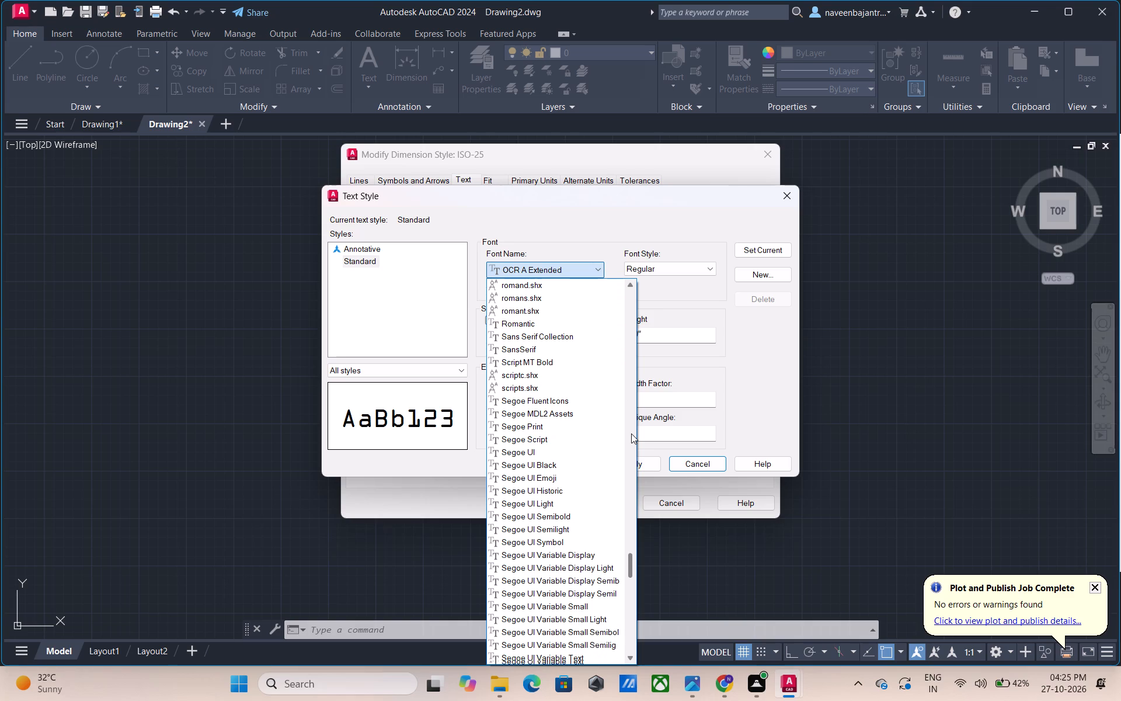
scroll(631, 433, down, 1)
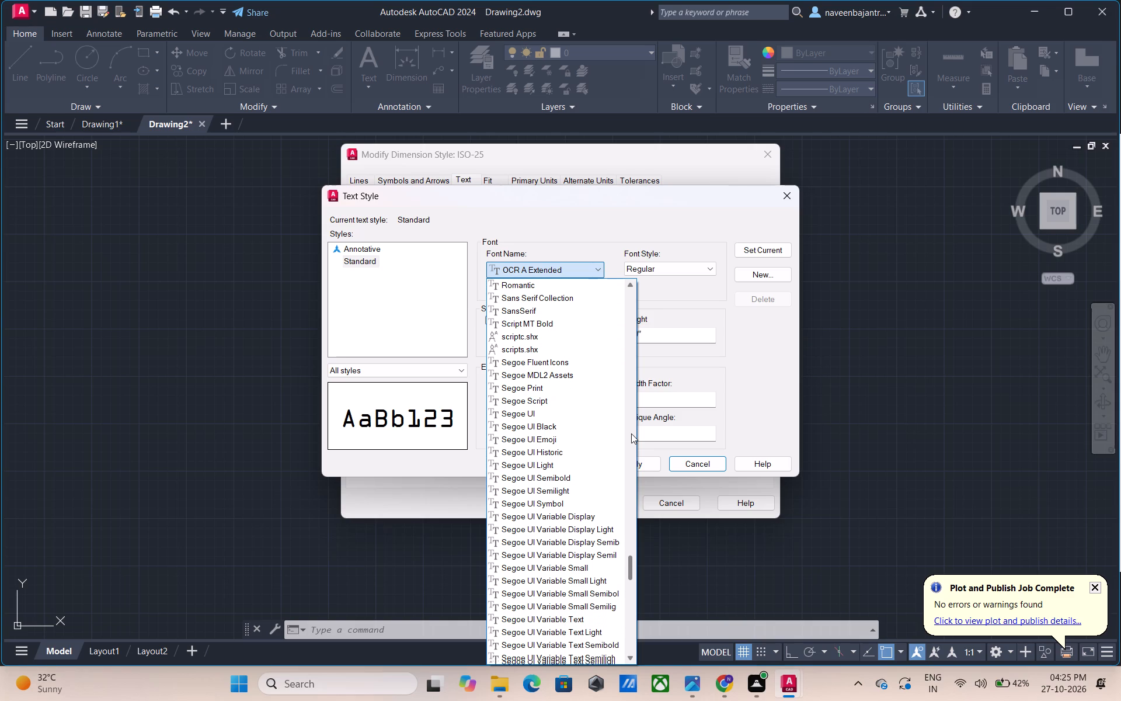
scroll(631, 433, down, 1)
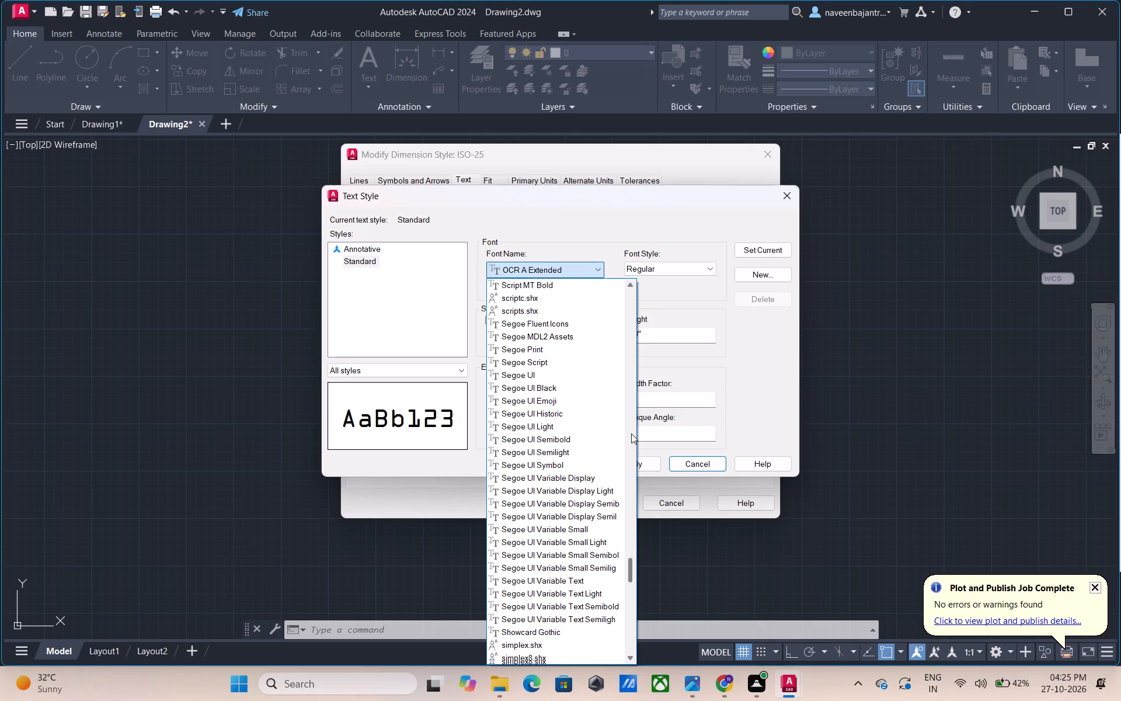
scroll(631, 433, down, 1)
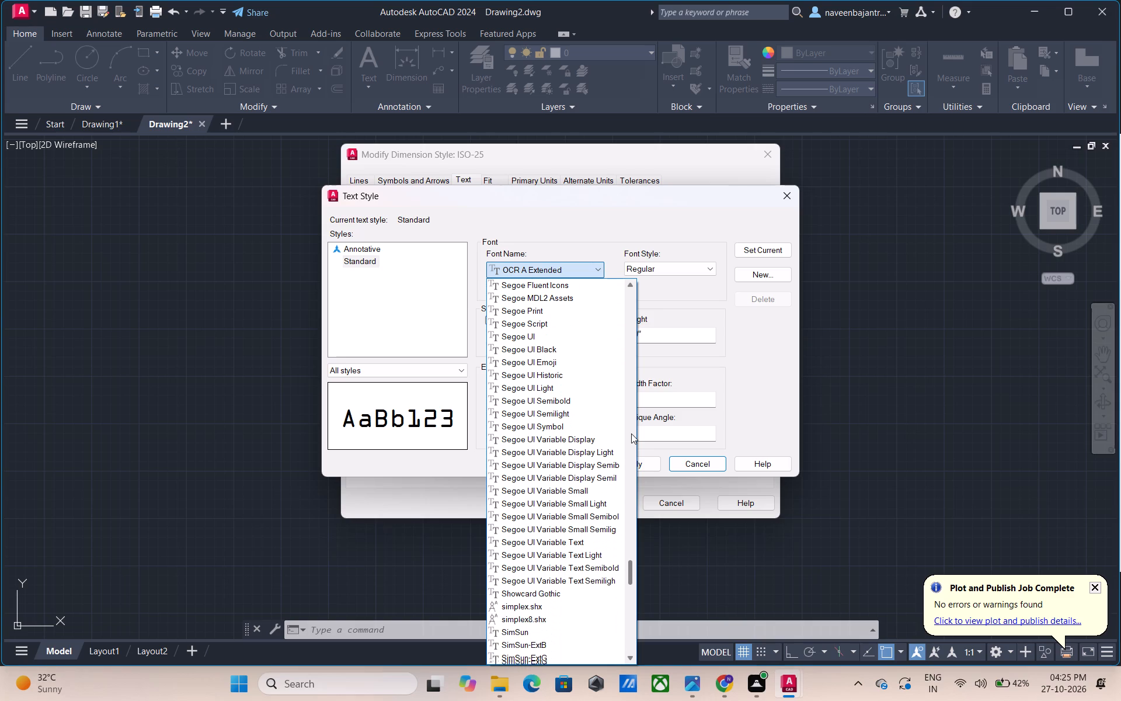
scroll(631, 433, down, 1)
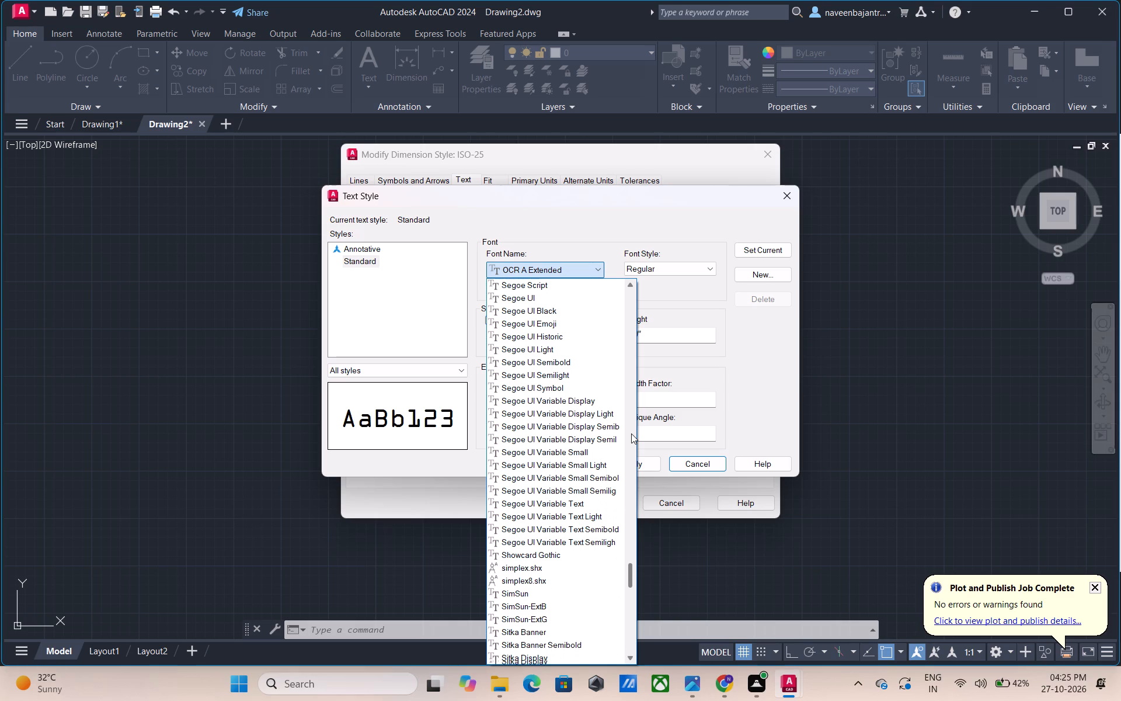
scroll(631, 433, down, 1)
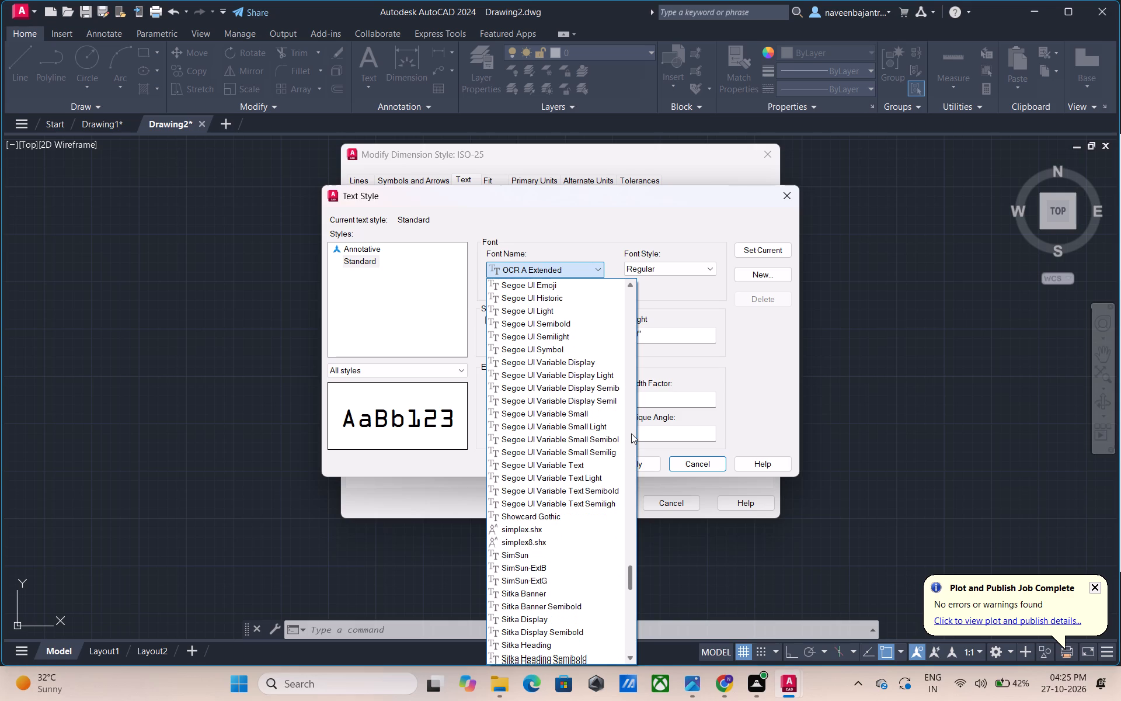
scroll(631, 433, down, 1)
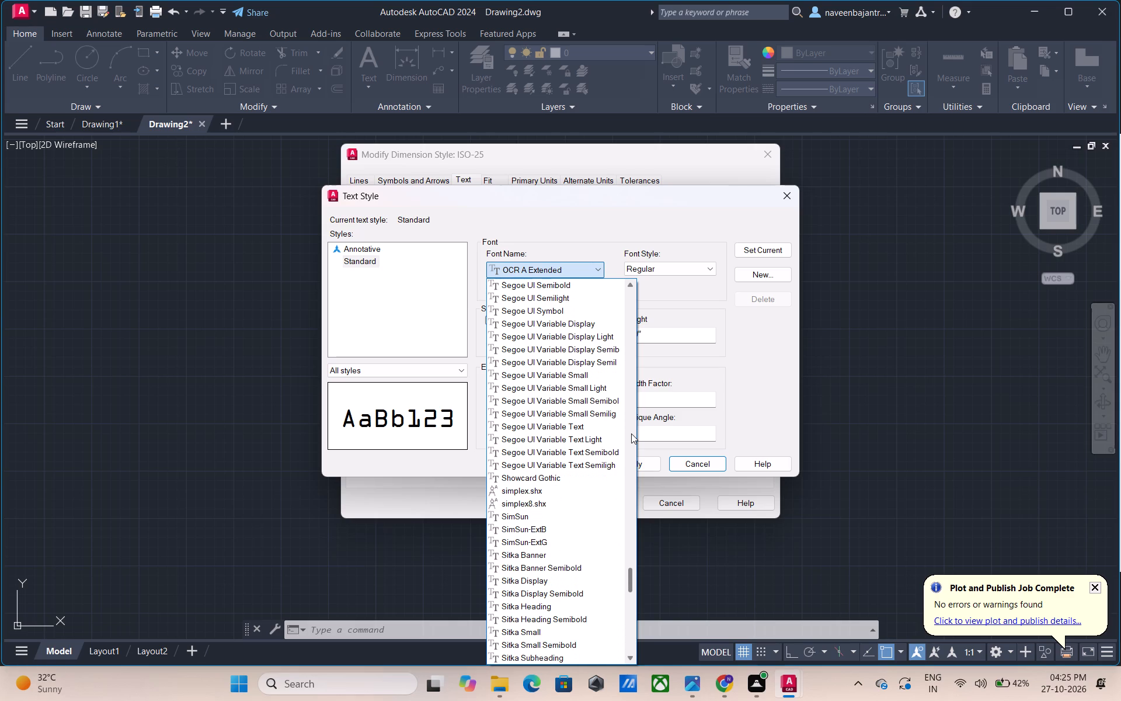
Browse further fonts for the Standard text style, from the Sitka fonts through the ST and Swis721 fonts to Tahoma and Technic, leaving the font unchanged.
scroll(631, 433, down, 1)
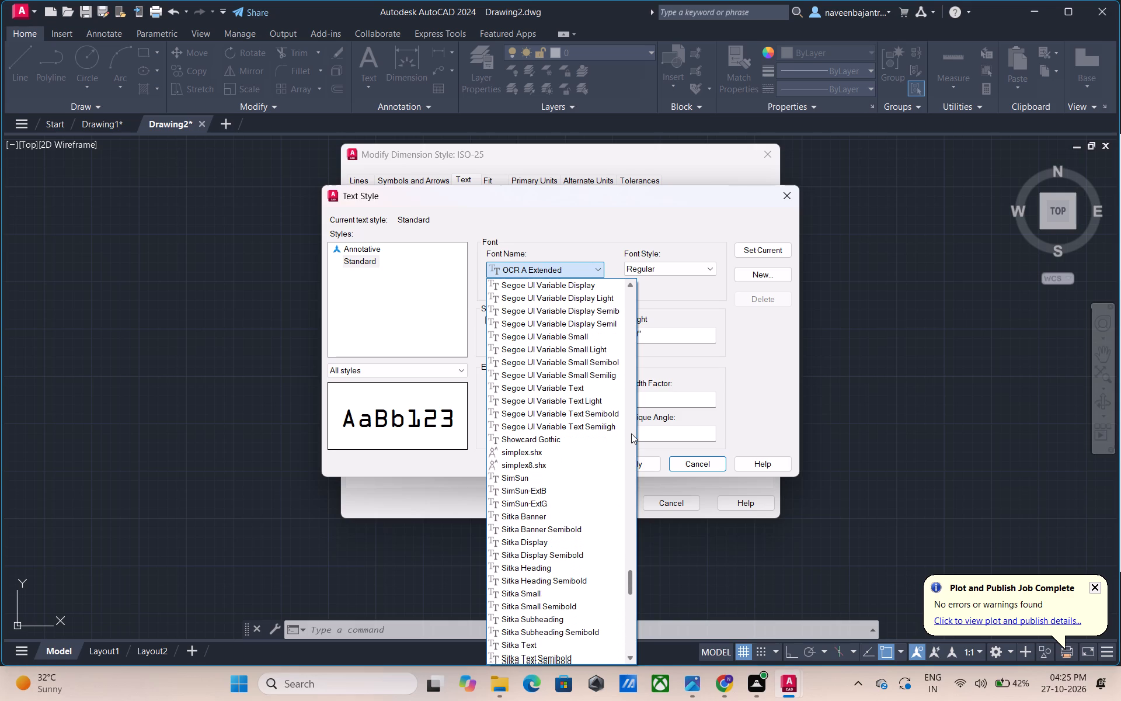
scroll(631, 433, down, 1)
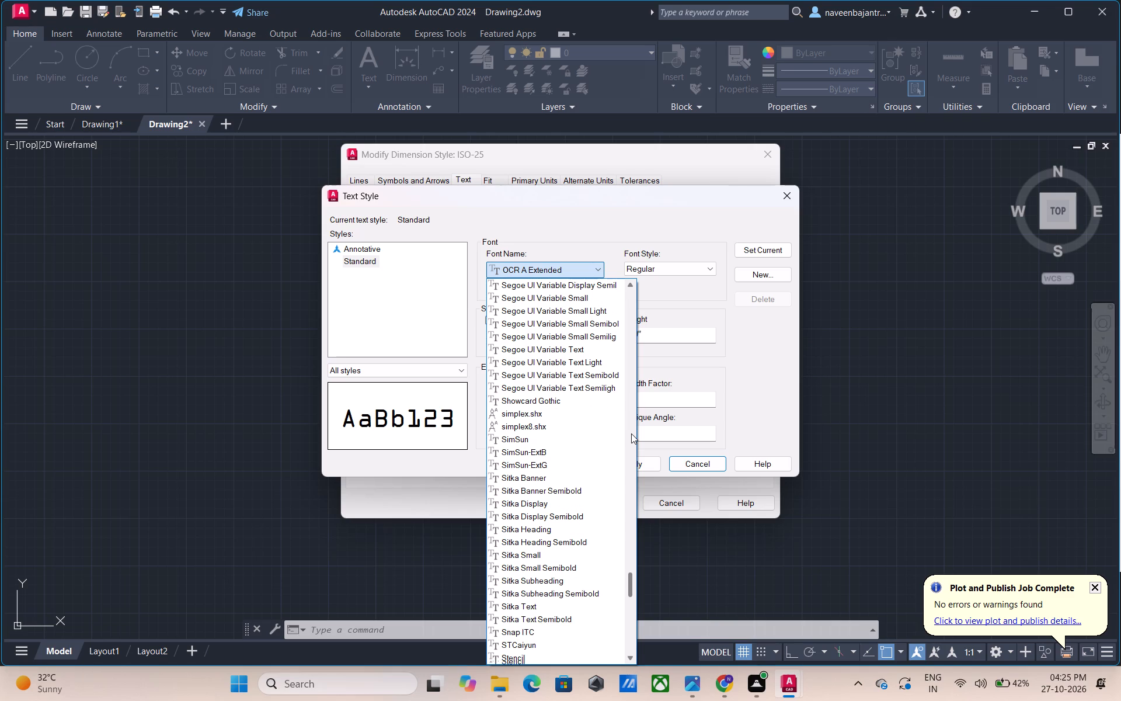
scroll(631, 433, down, 1)
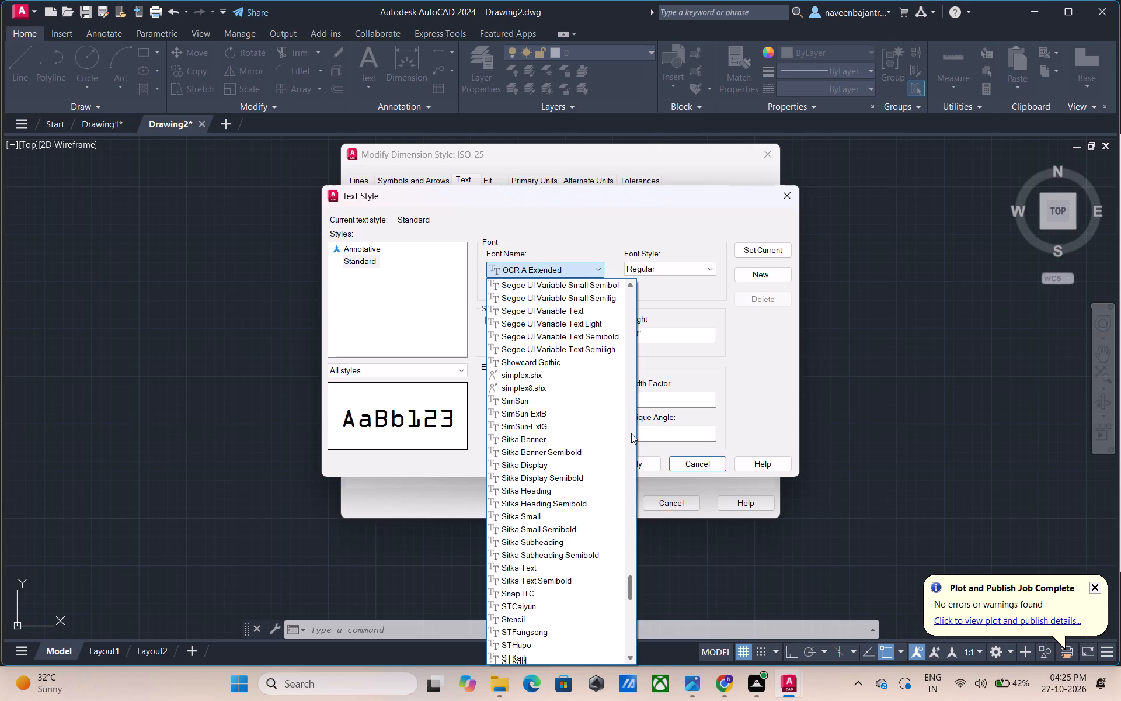
scroll(631, 433, down, 1)
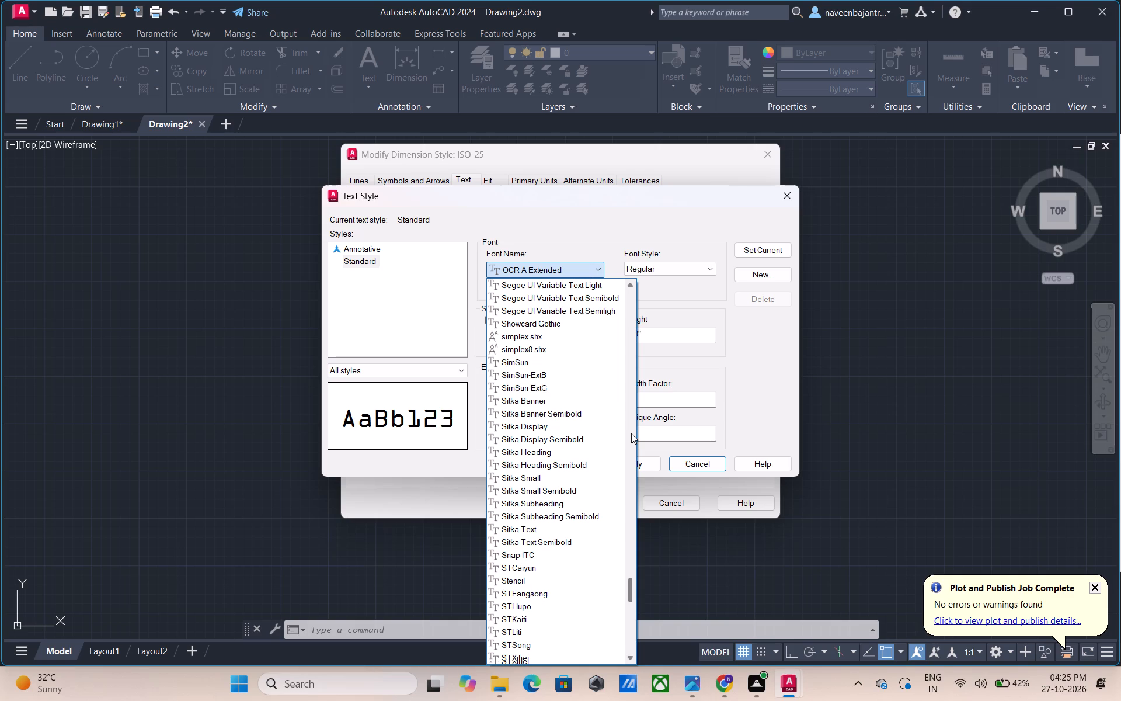
scroll(631, 433, down, 1)
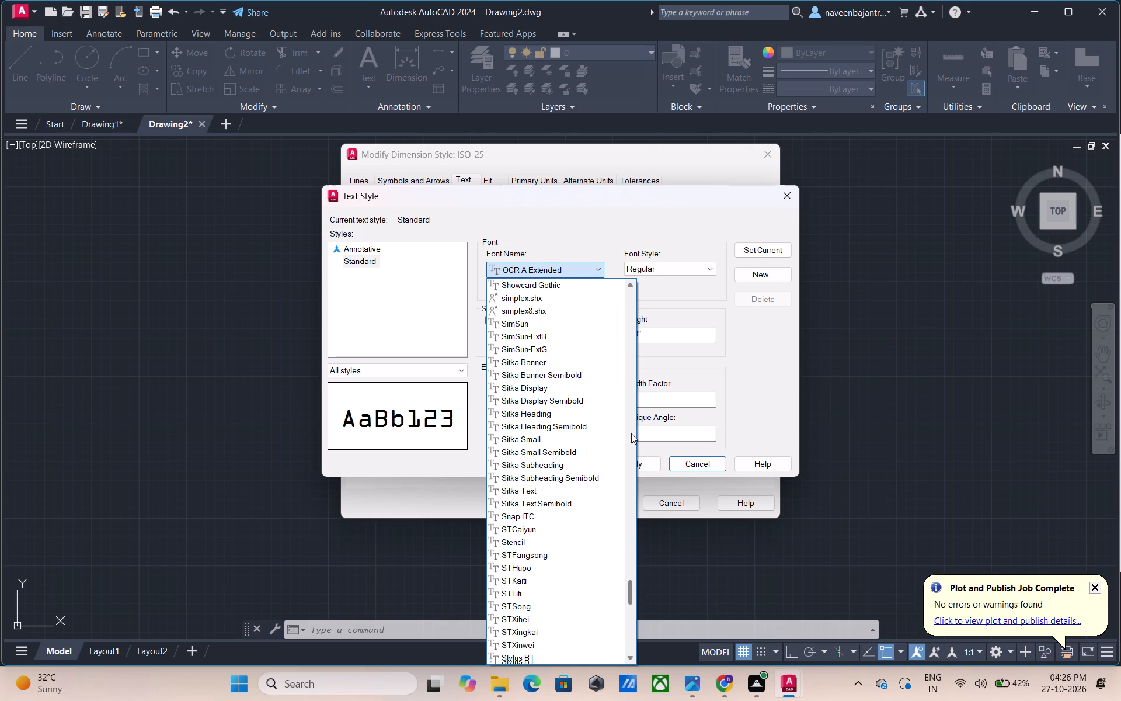
scroll(631, 433, down, 1)
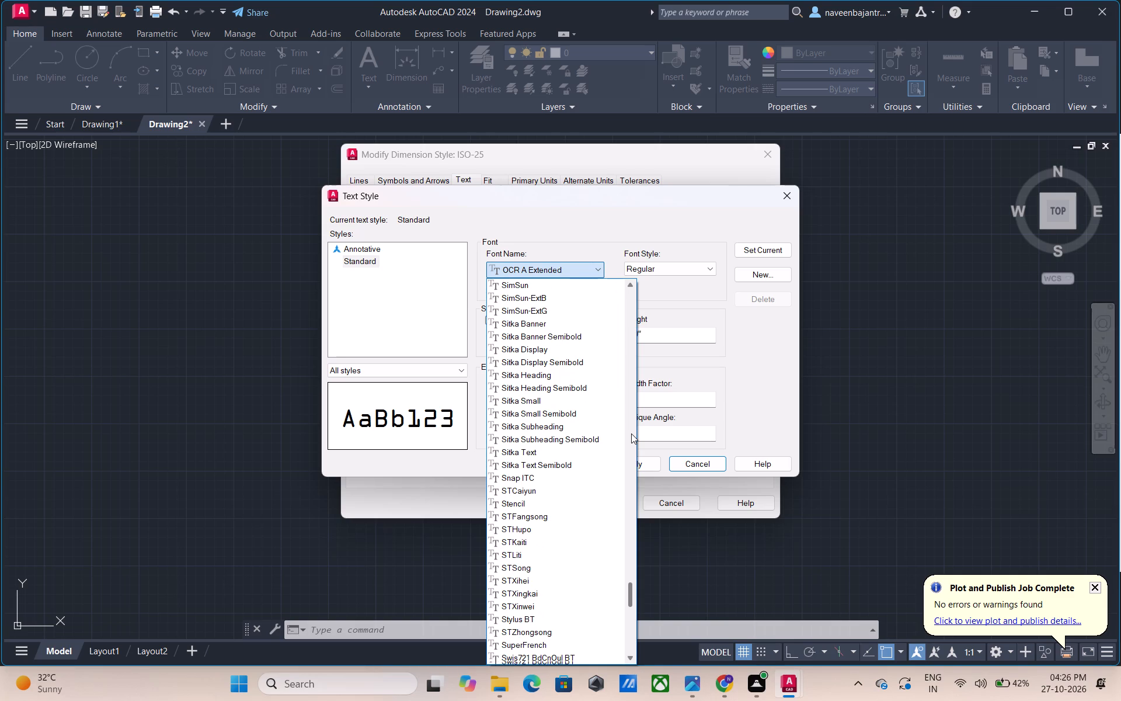
scroll(631, 433, down, 1)
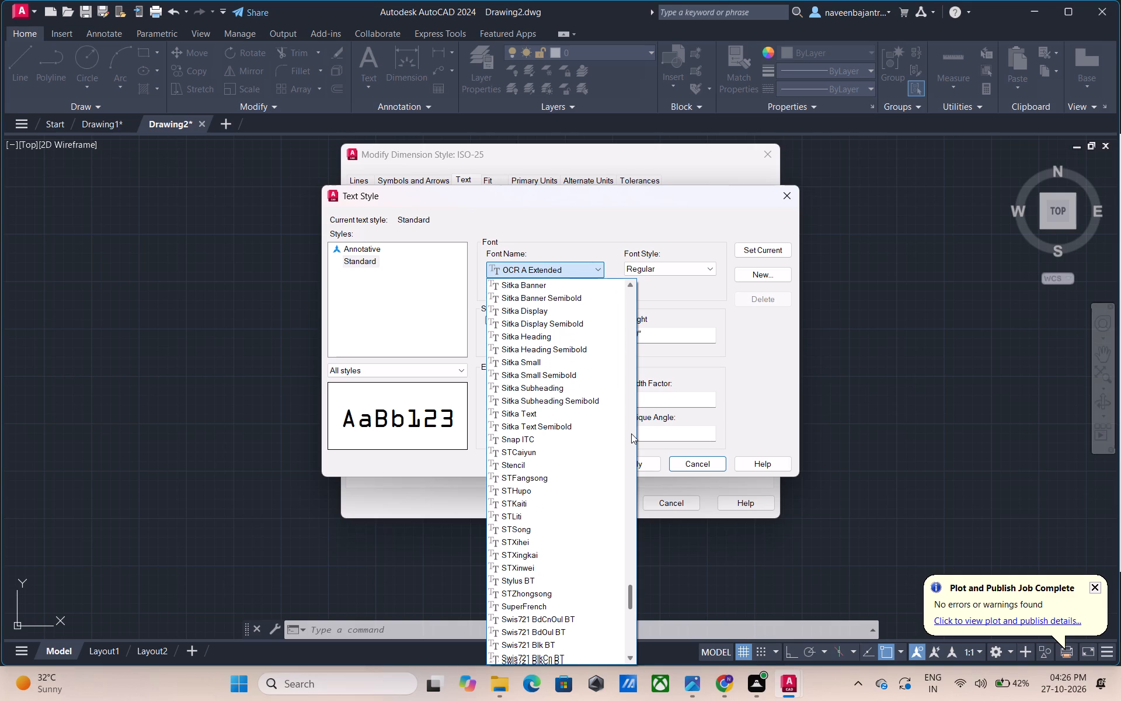
scroll(631, 433, down, 1)
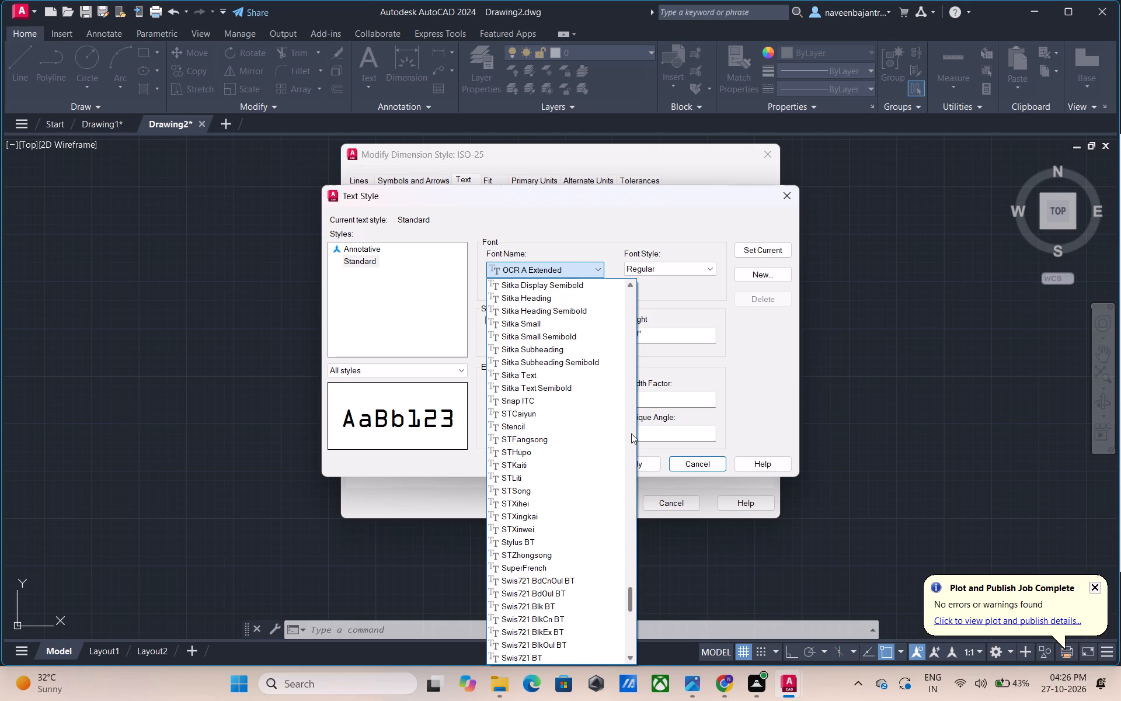
scroll(631, 433, down, 1)
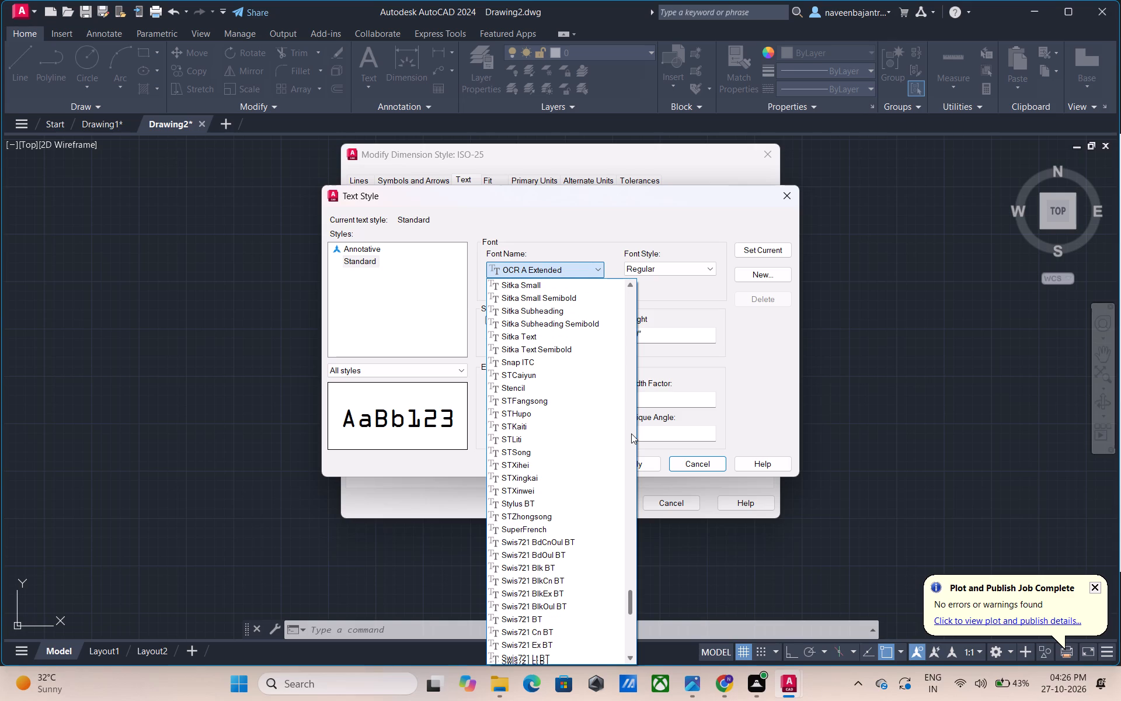
scroll(631, 433, down, 1)
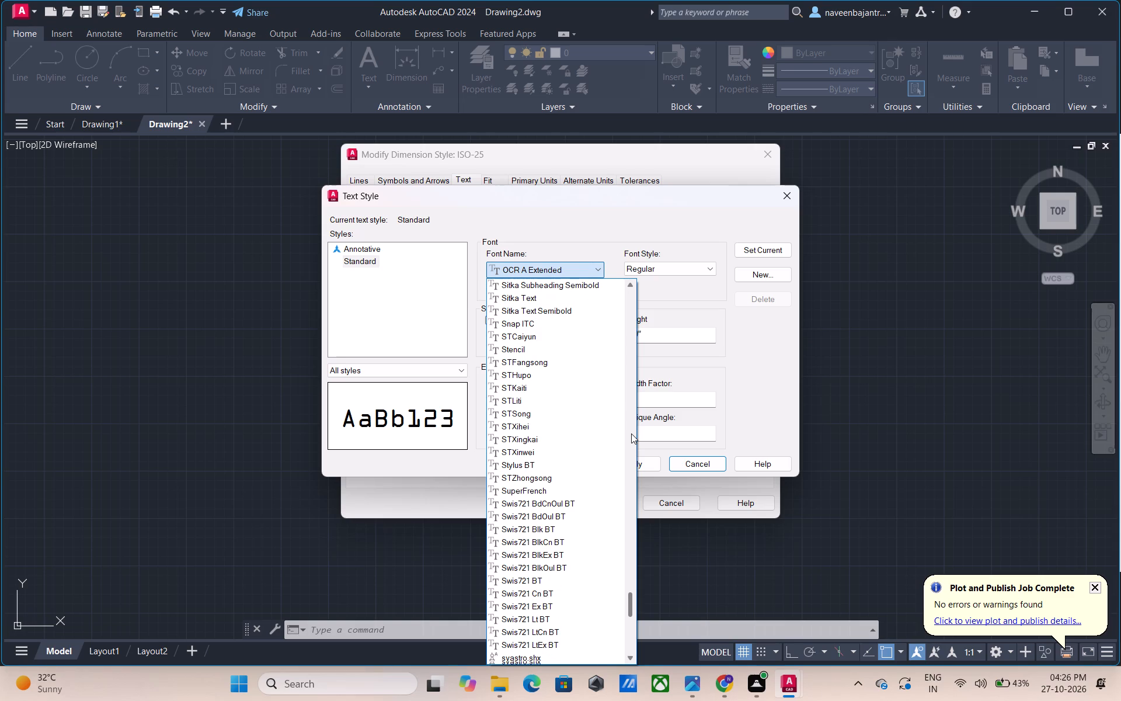
scroll(631, 433, down, 1)
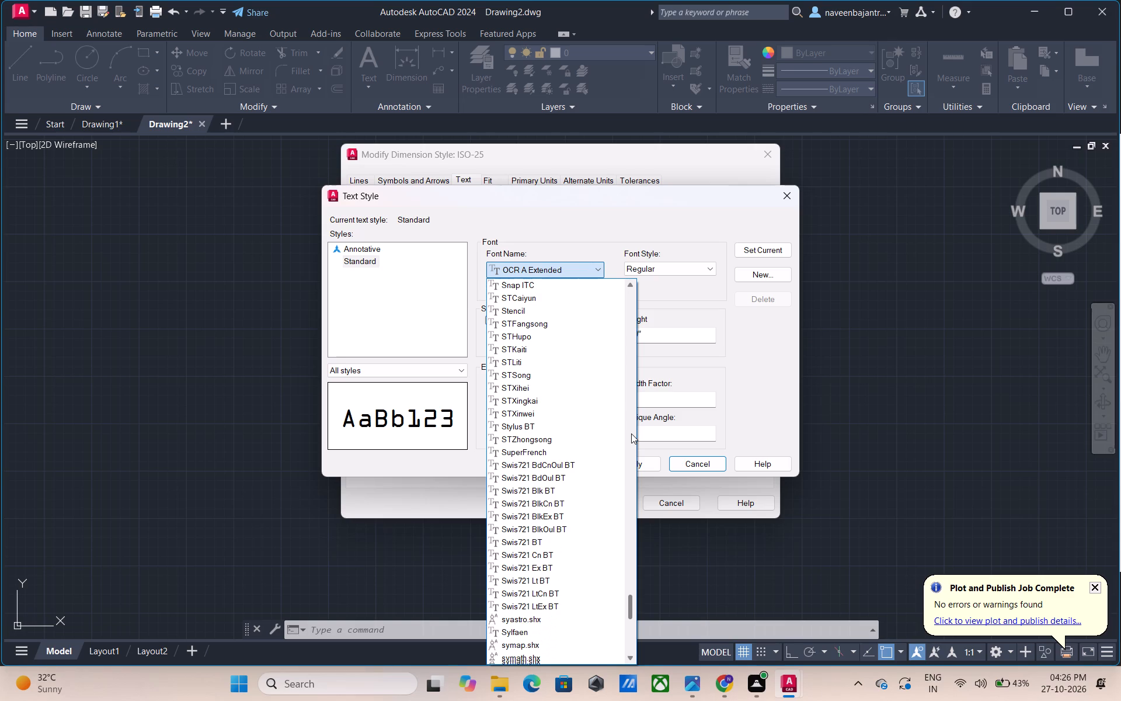
scroll(631, 433, down, 1)
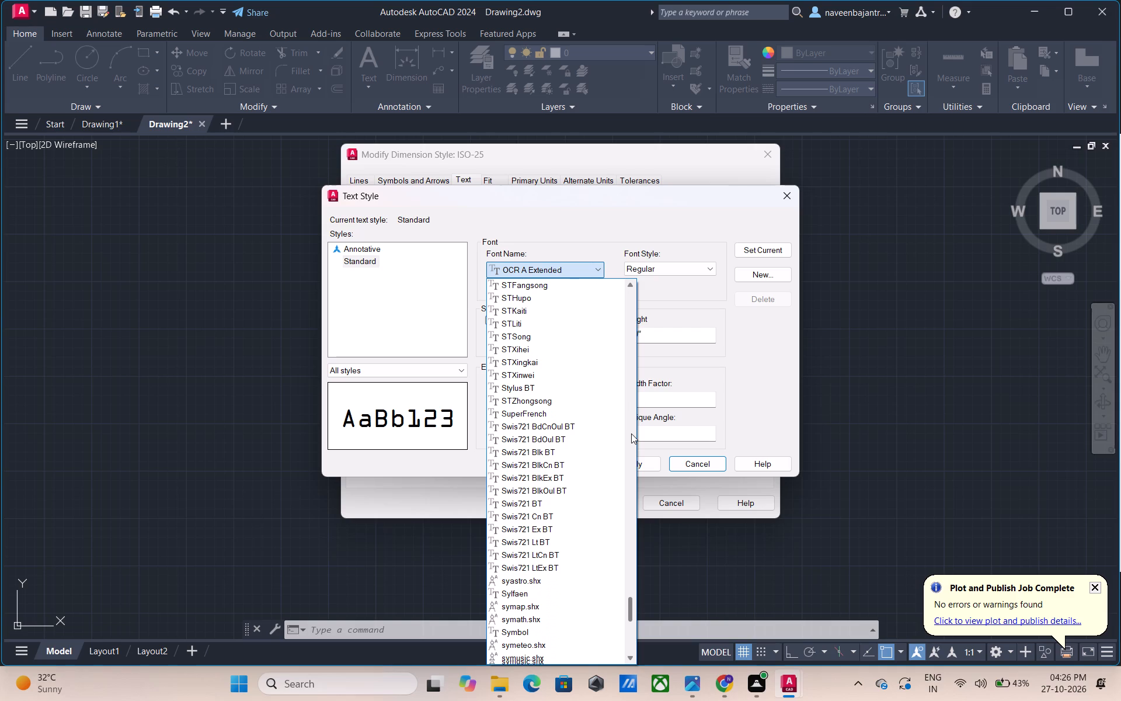
scroll(631, 433, down, 1)
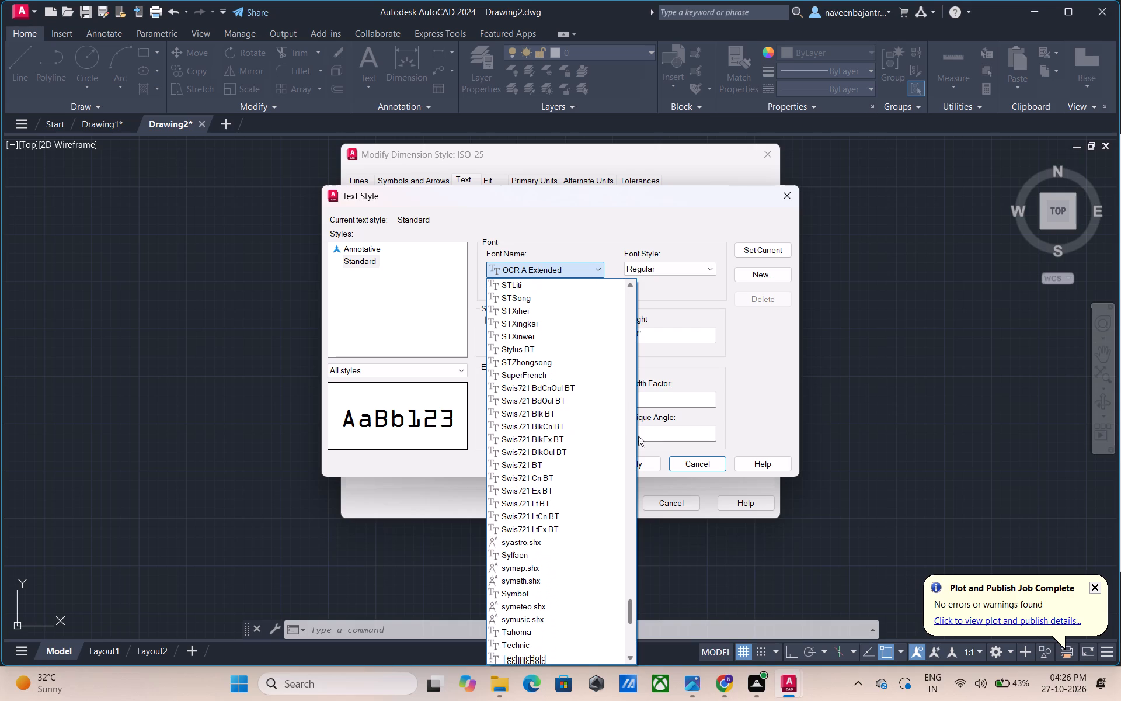
click(765, 683)
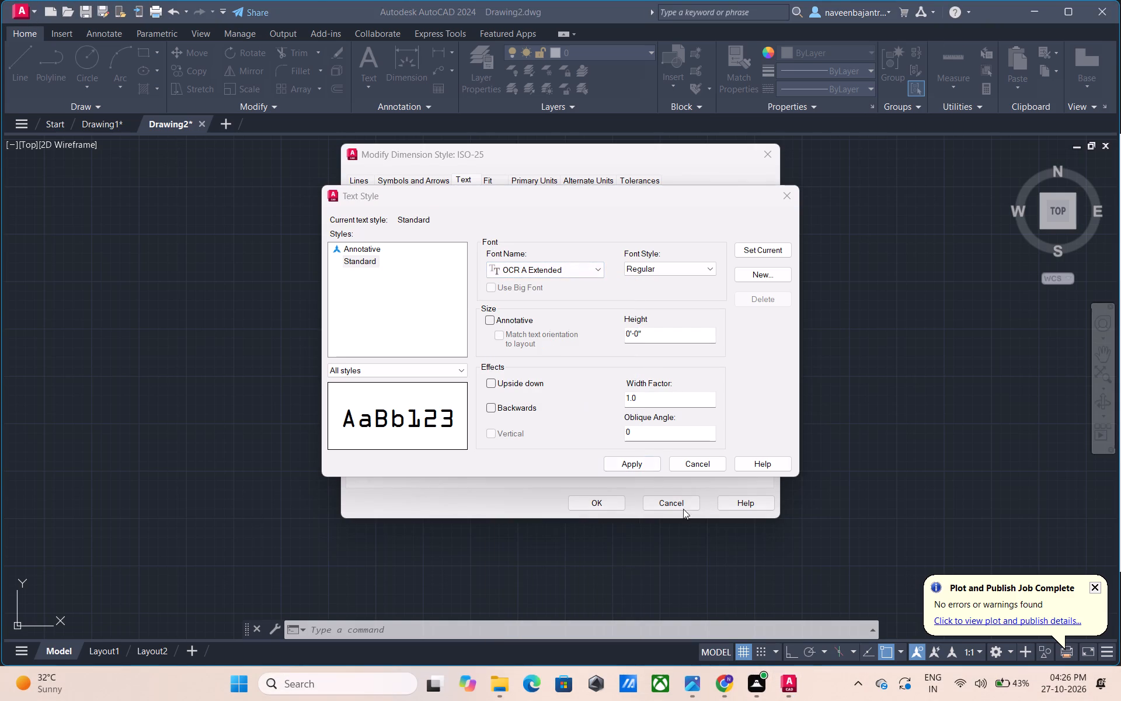
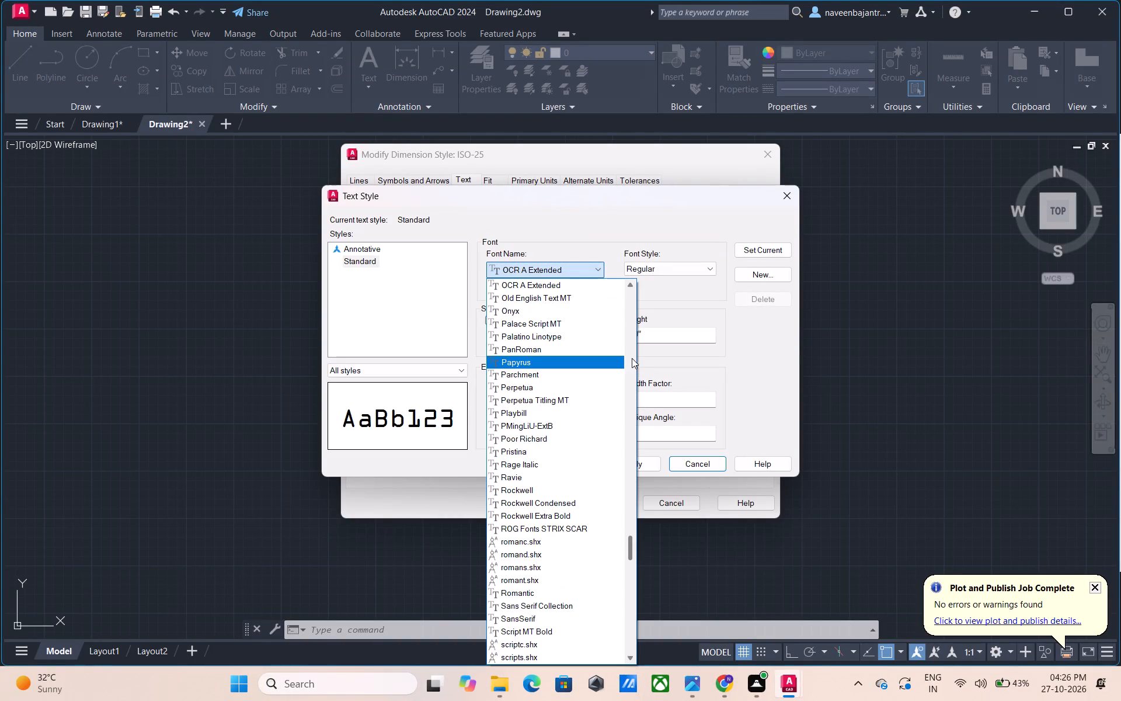
Browse the available fonts for the Standard text style again, from OCR A Extended through the Rockwell and Segoe UI fonts to the Sitka fonts.
scroll(632, 355, down, 2)
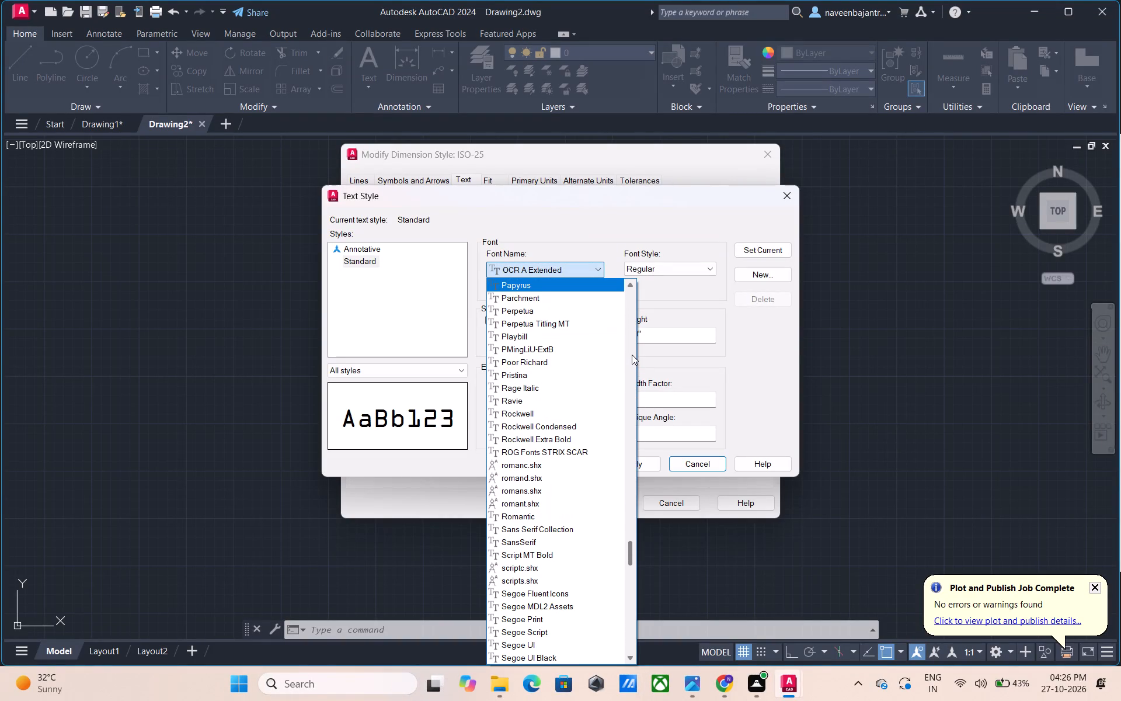
scroll(632, 355, down, 1)
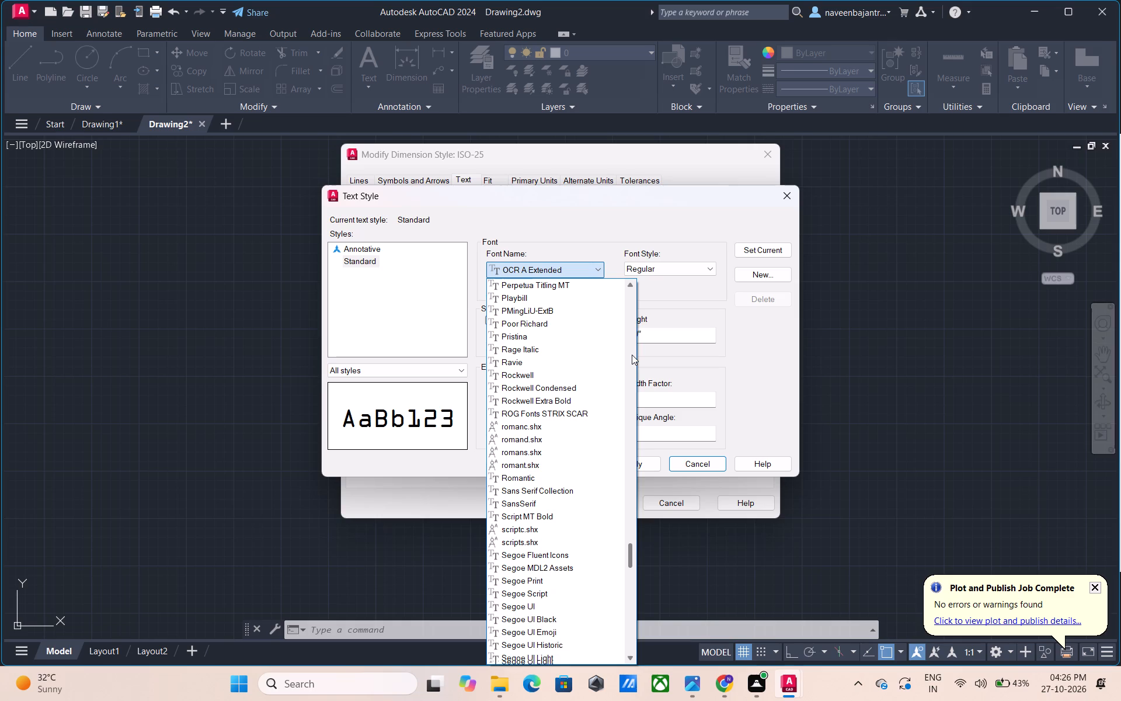
scroll(632, 355, down, 1)
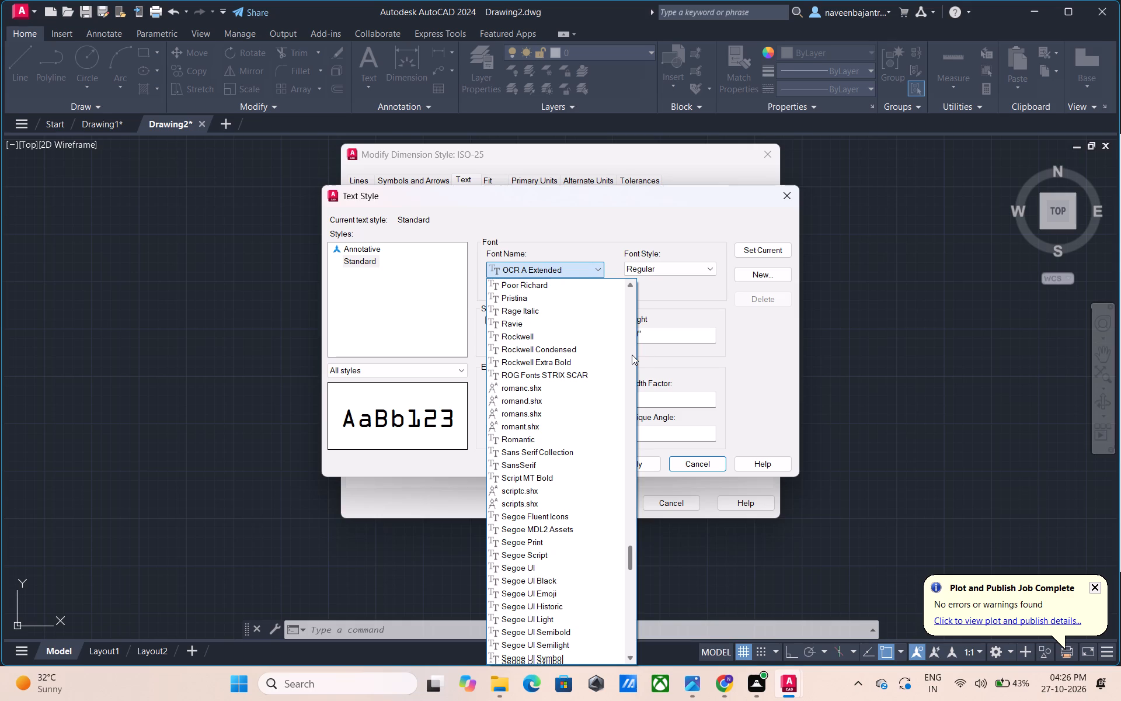
scroll(632, 361, down, 1)
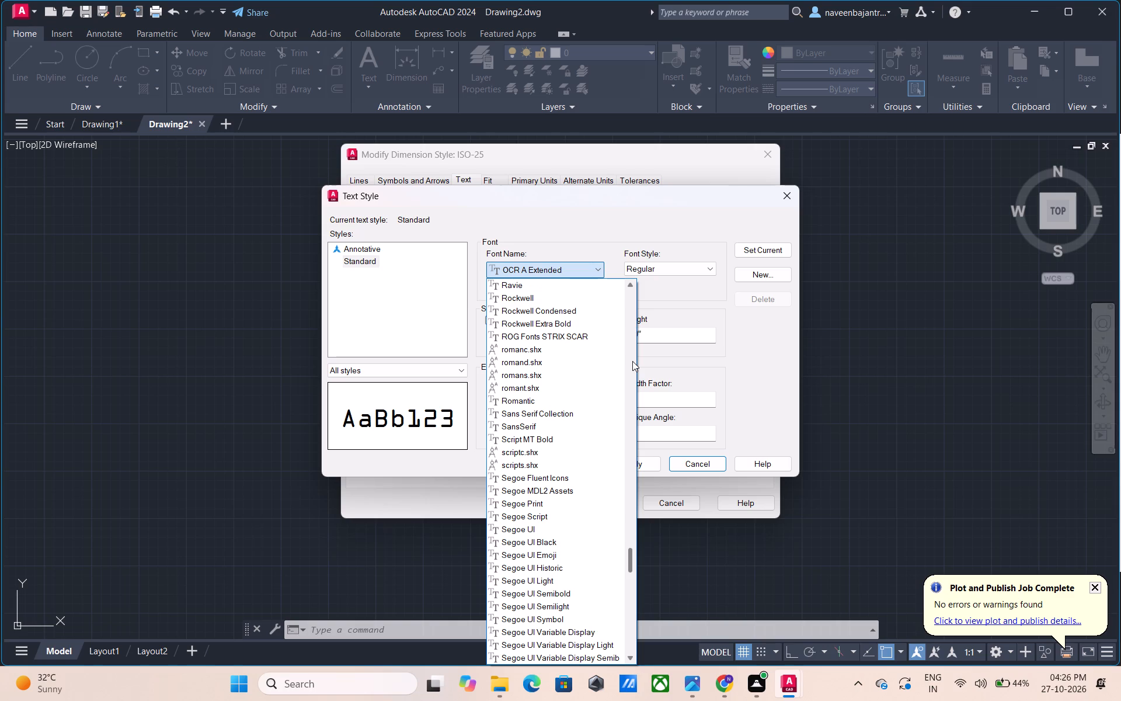
scroll(632, 361, down, 1)
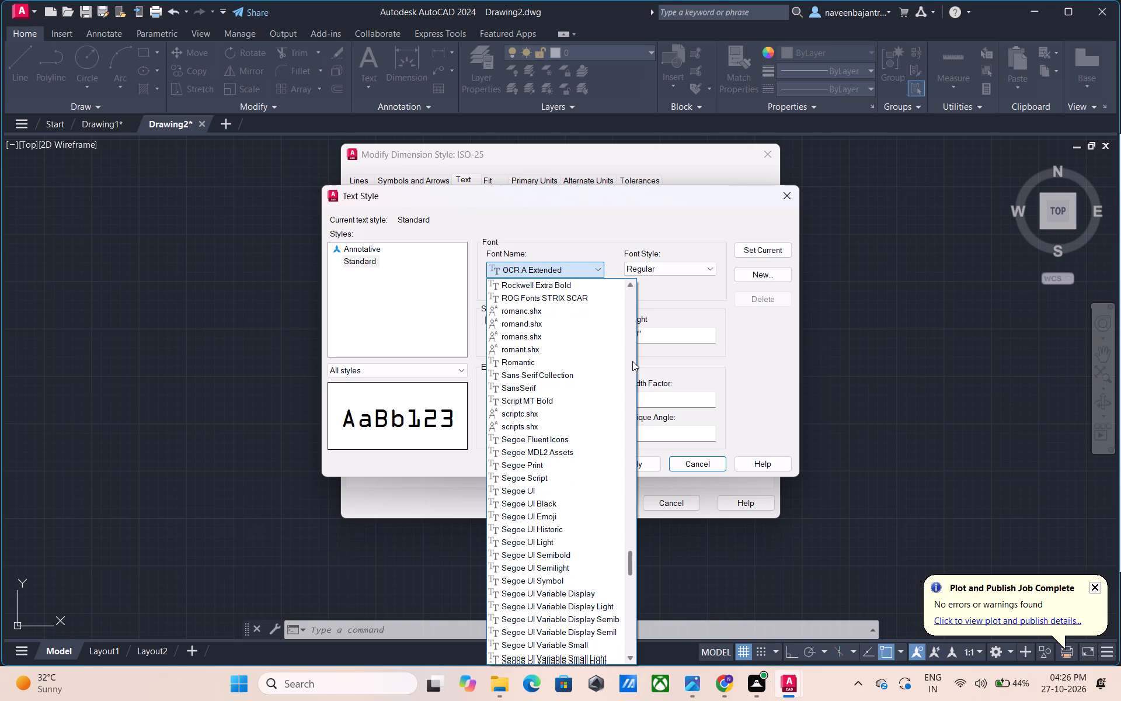
scroll(632, 361, down, 1)
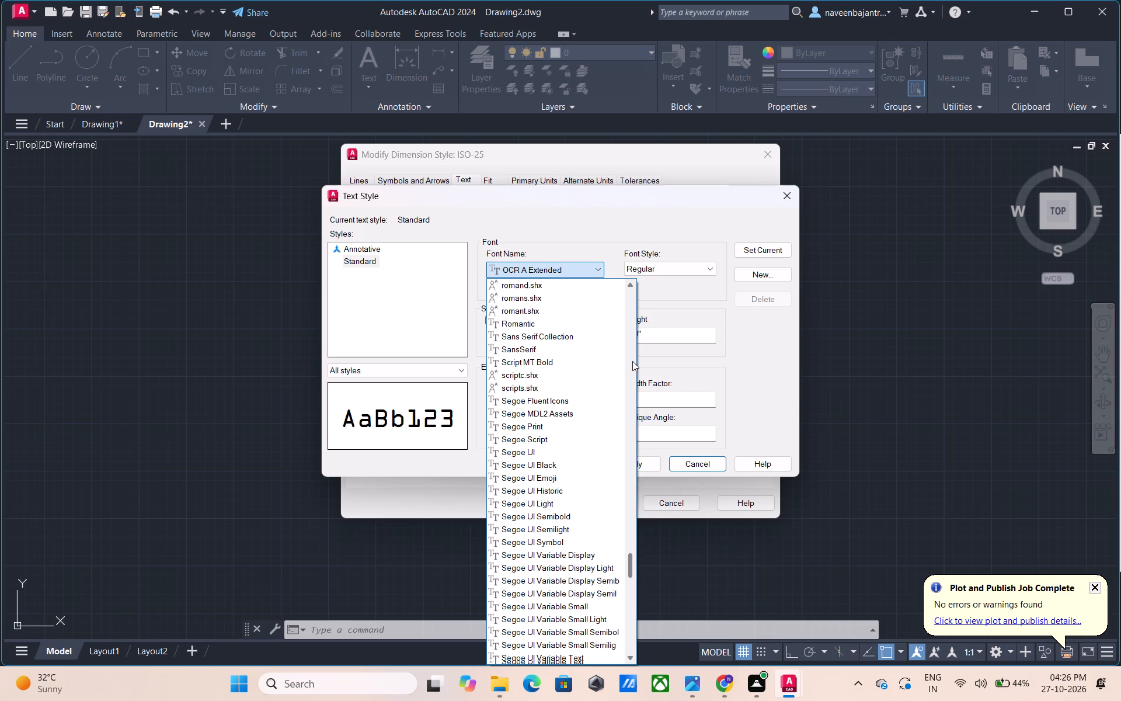
scroll(632, 361, down, 1)
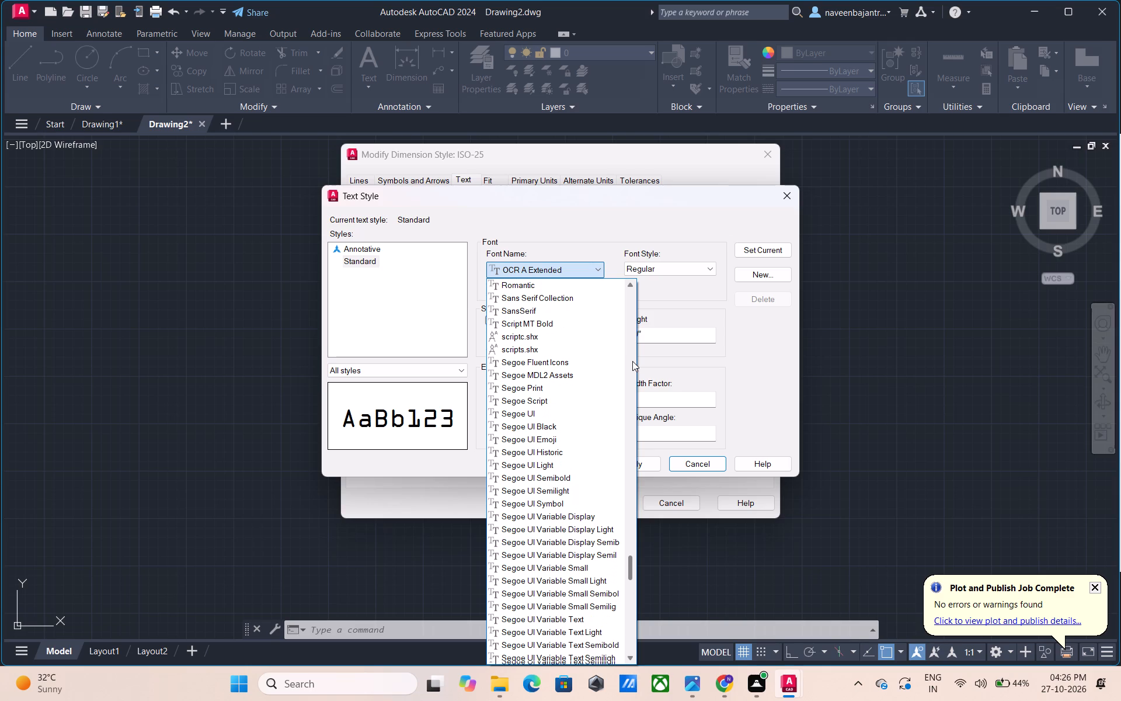
scroll(632, 361, down, 1)
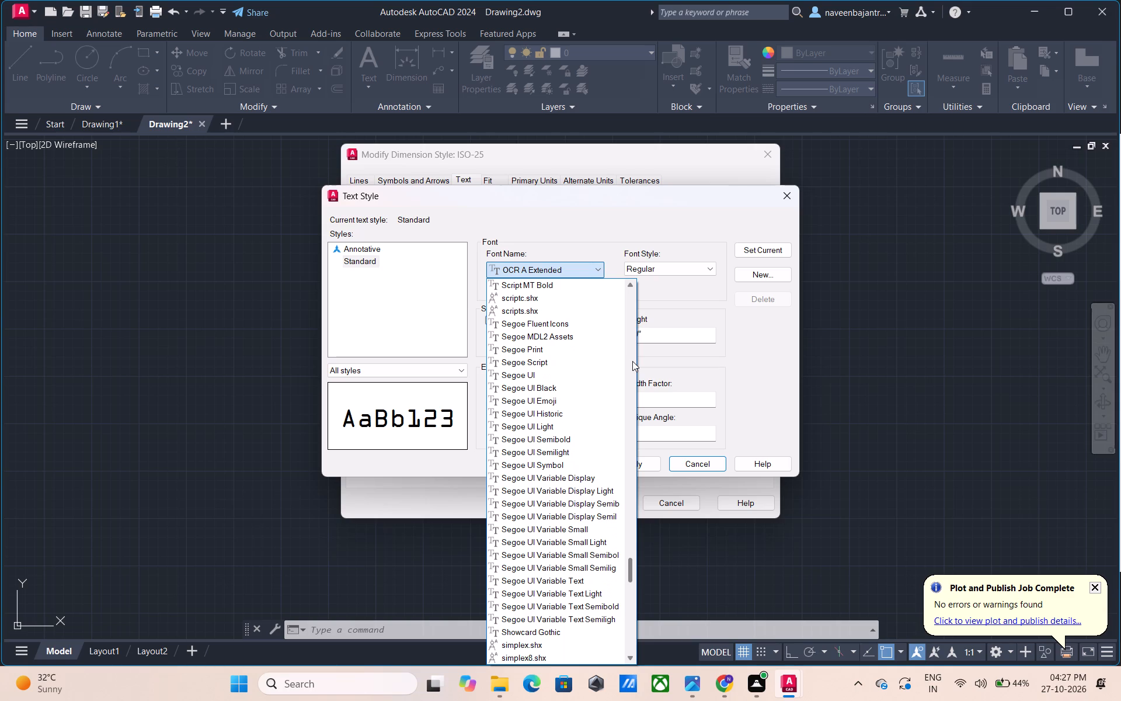
scroll(632, 361, down, 1)
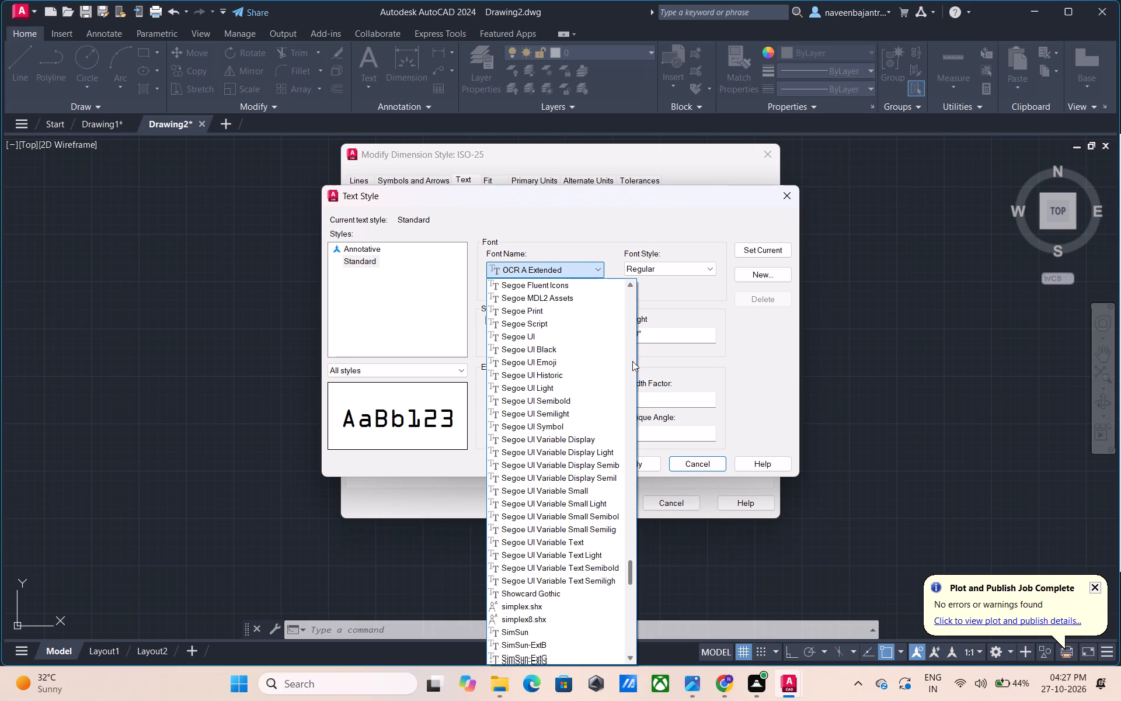
scroll(632, 361, down, 1)
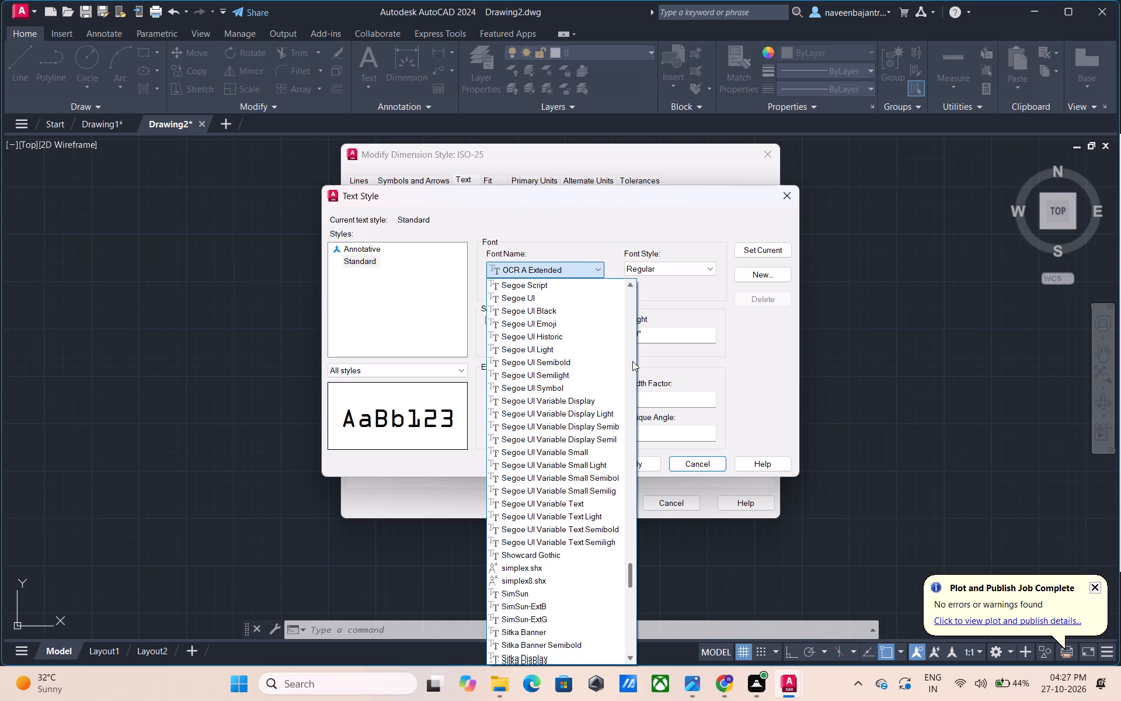
scroll(632, 361, down, 1)
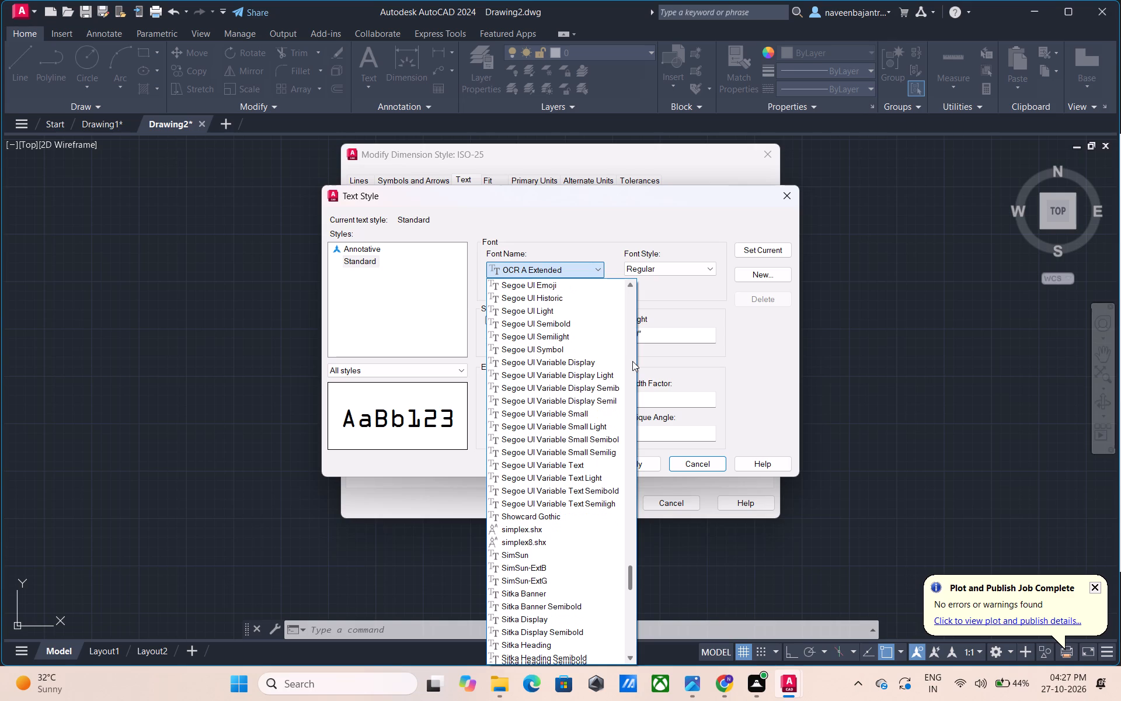
scroll(632, 361, down, 1)
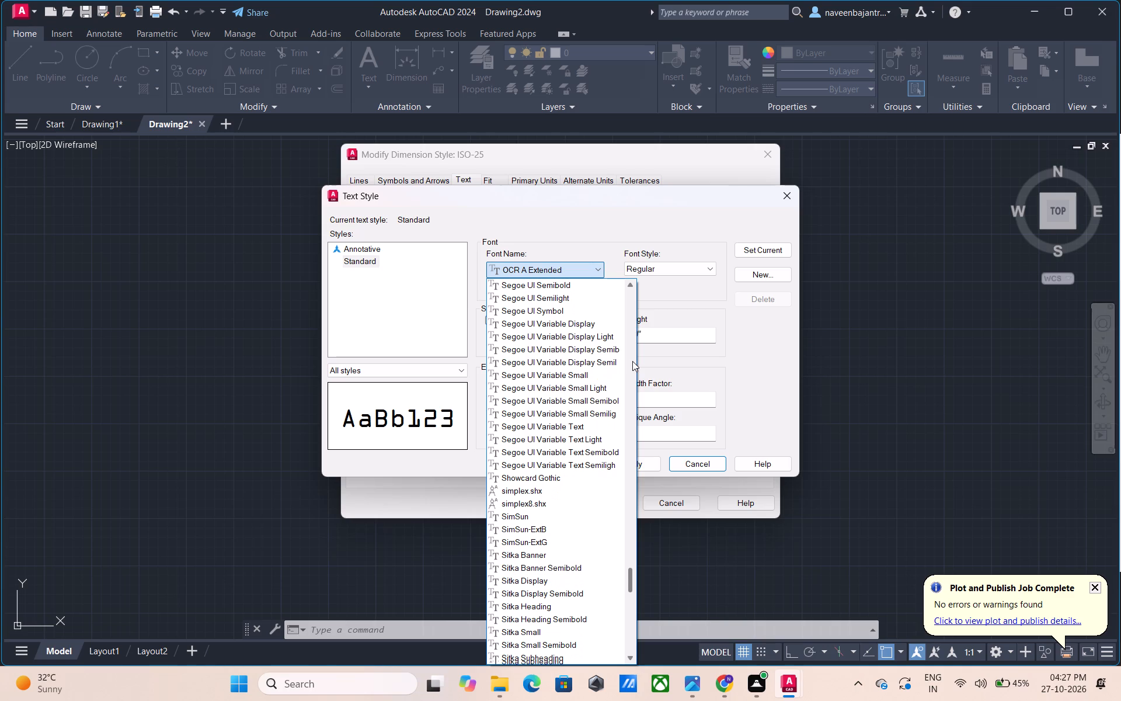
scroll(632, 361, down, 1)
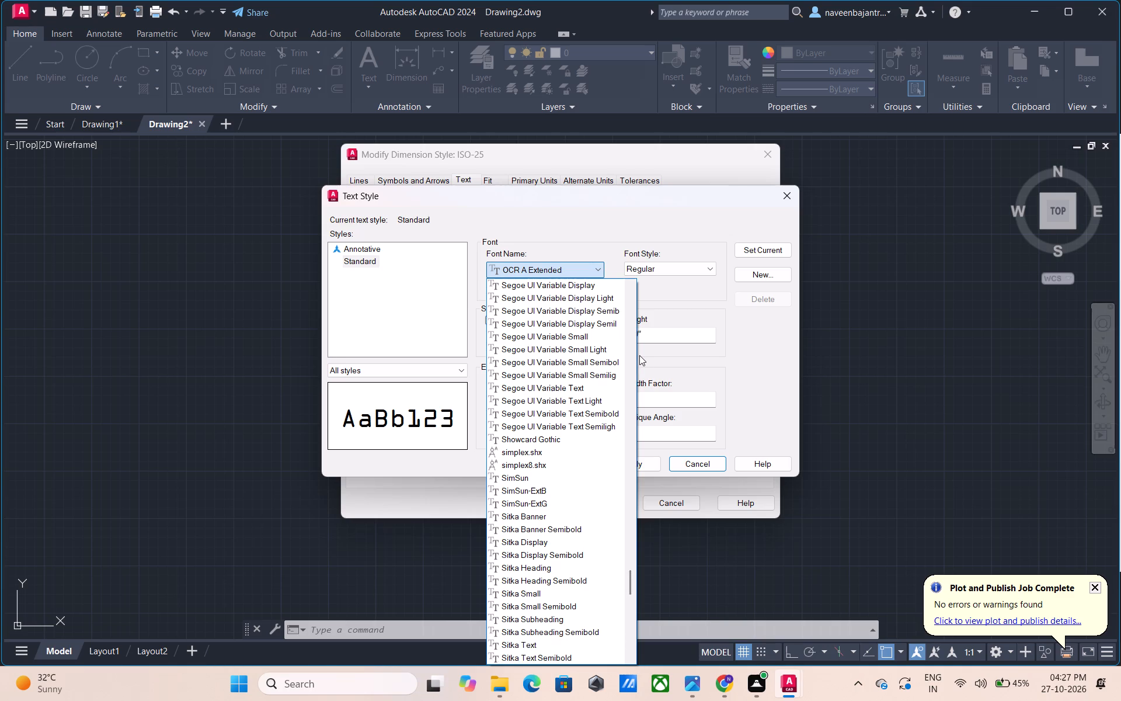
Browse further fonts for the Standard text style, from the Segoe UI Variable and Sitka fonts through the ST fonts to the Swis721 fonts.
scroll(639, 355, down, 4)
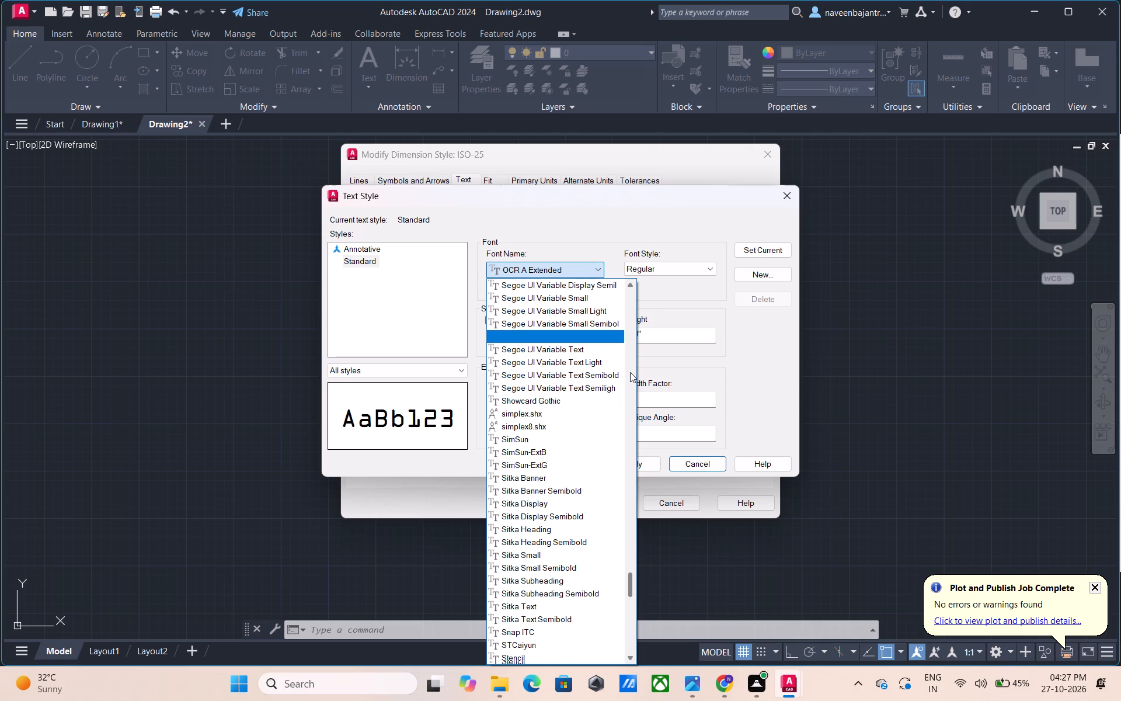
scroll(630, 372, up, 1)
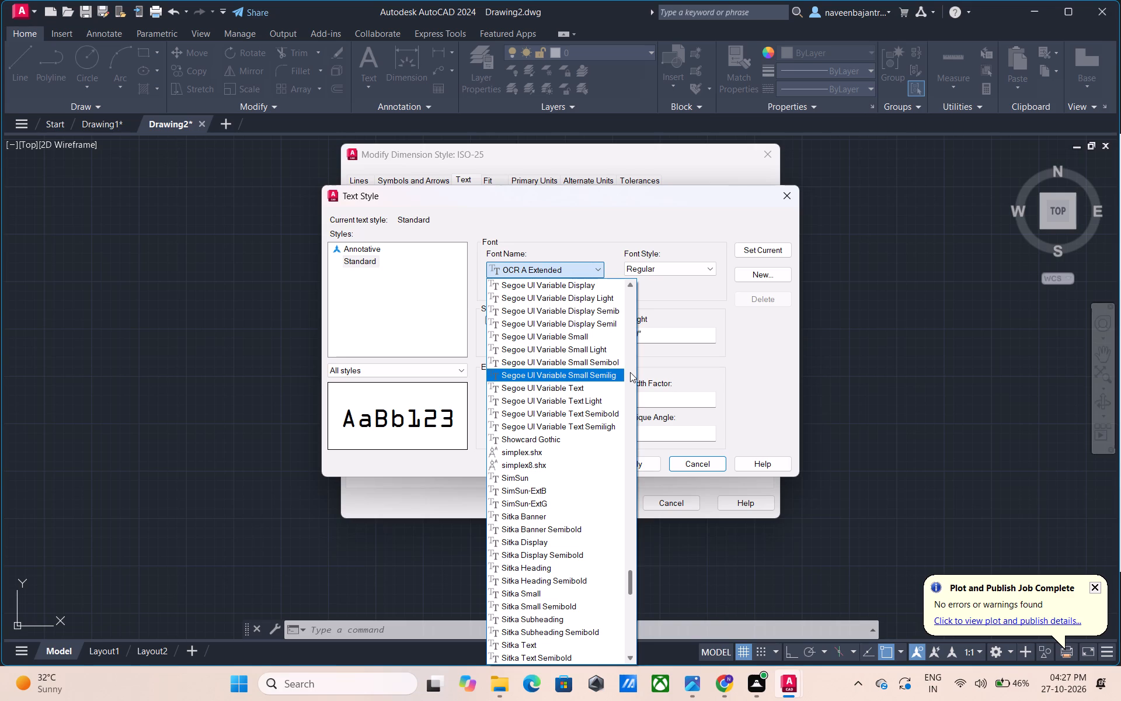
scroll(630, 372, down, 1)
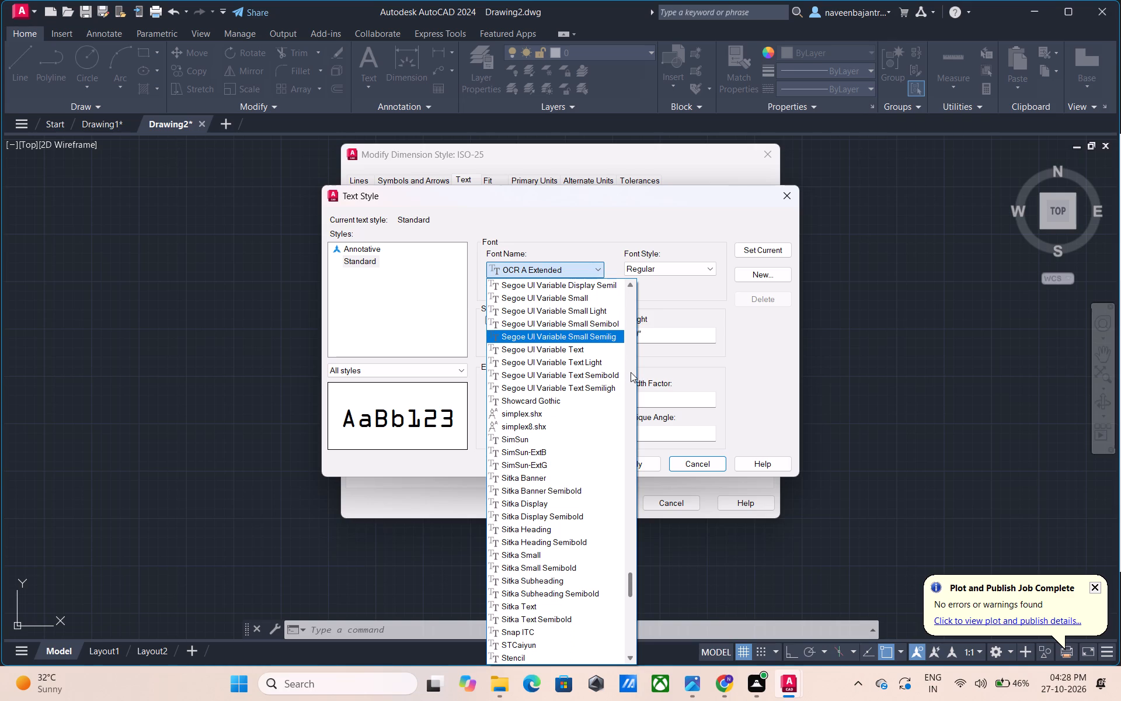
scroll(631, 372, down, 1)
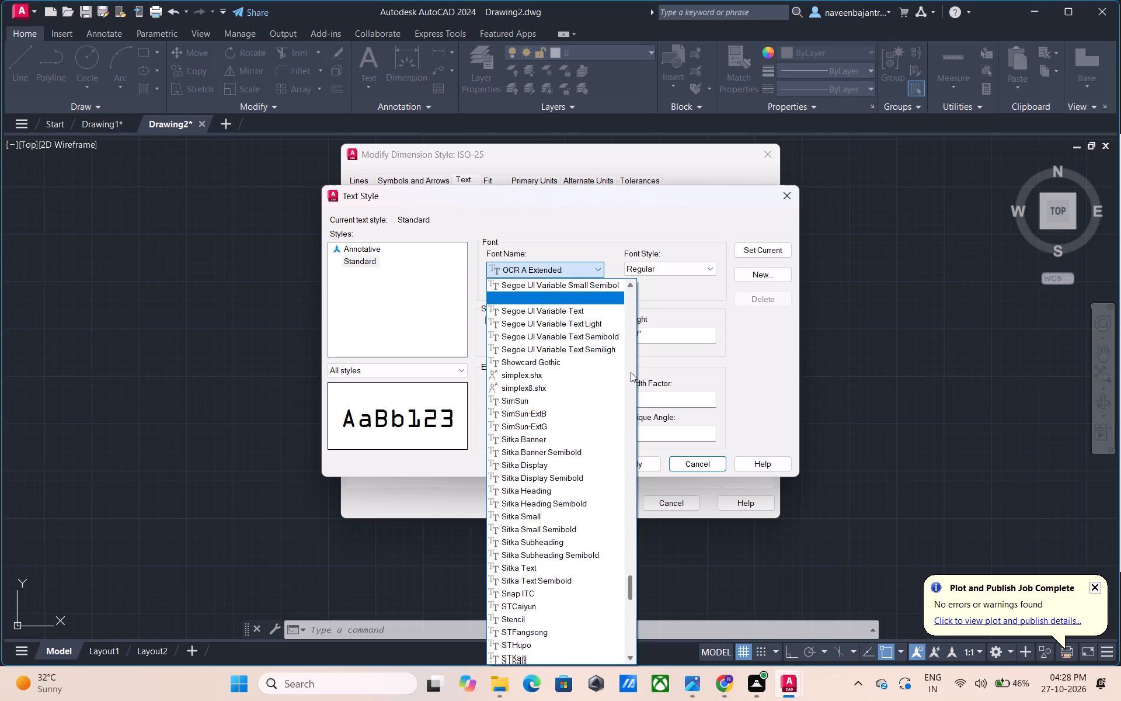
scroll(631, 372, down, 1)
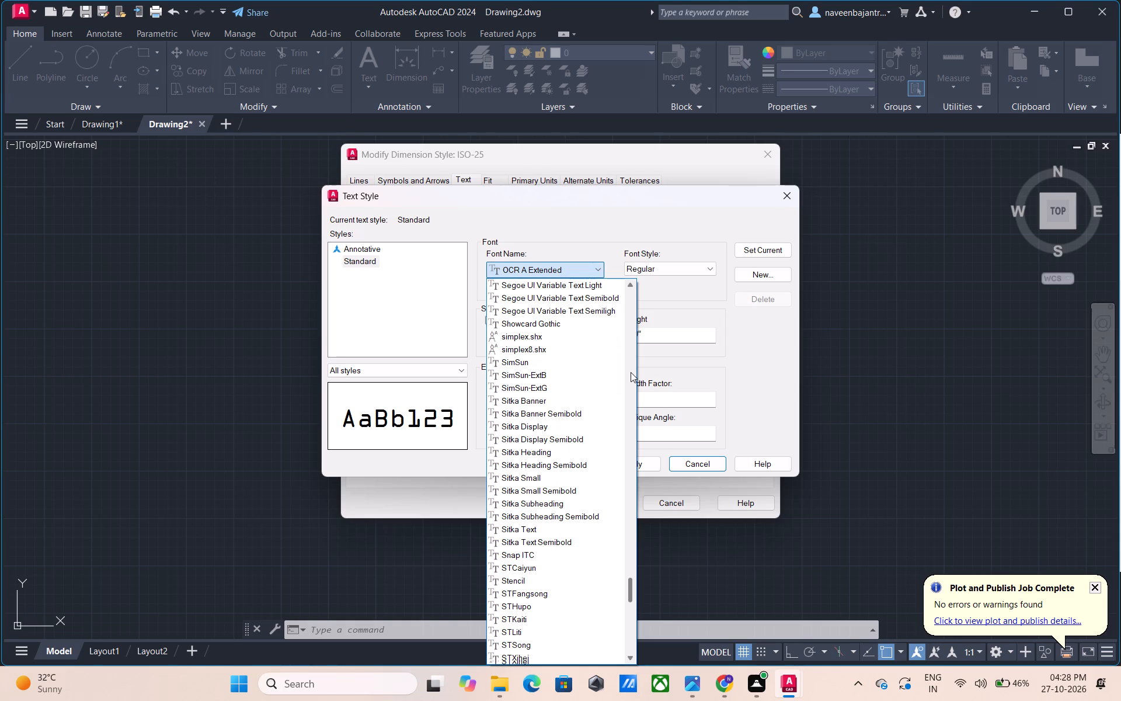
scroll(631, 372, down, 1)
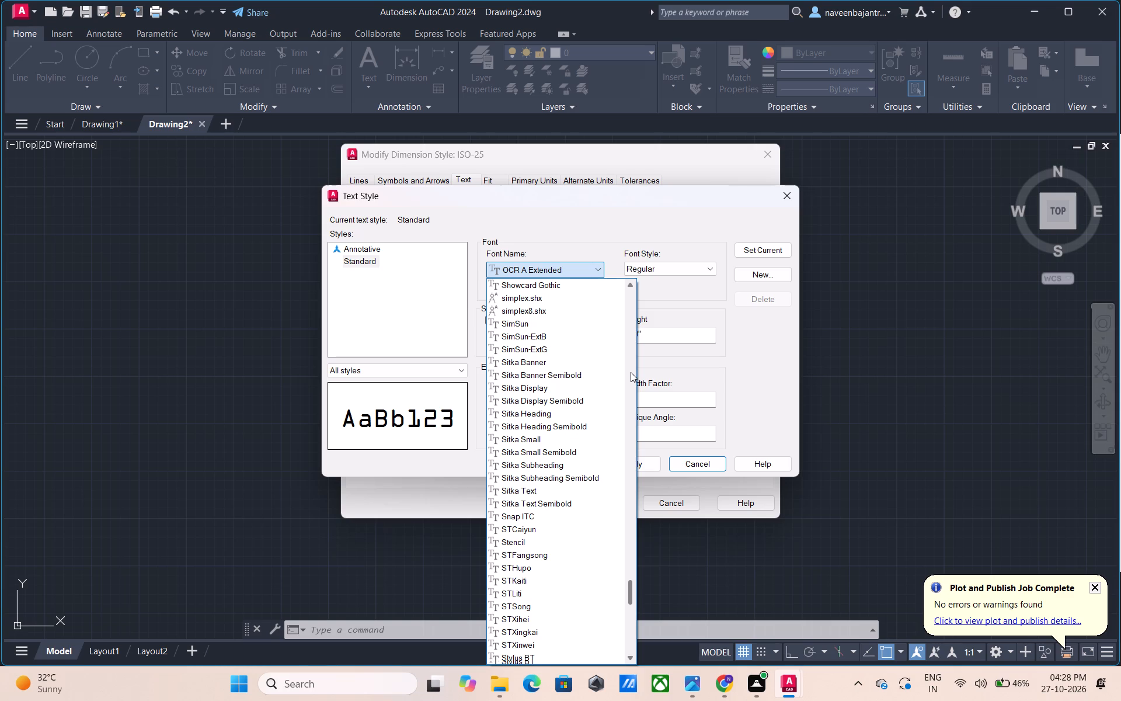
scroll(631, 372, down, 1)
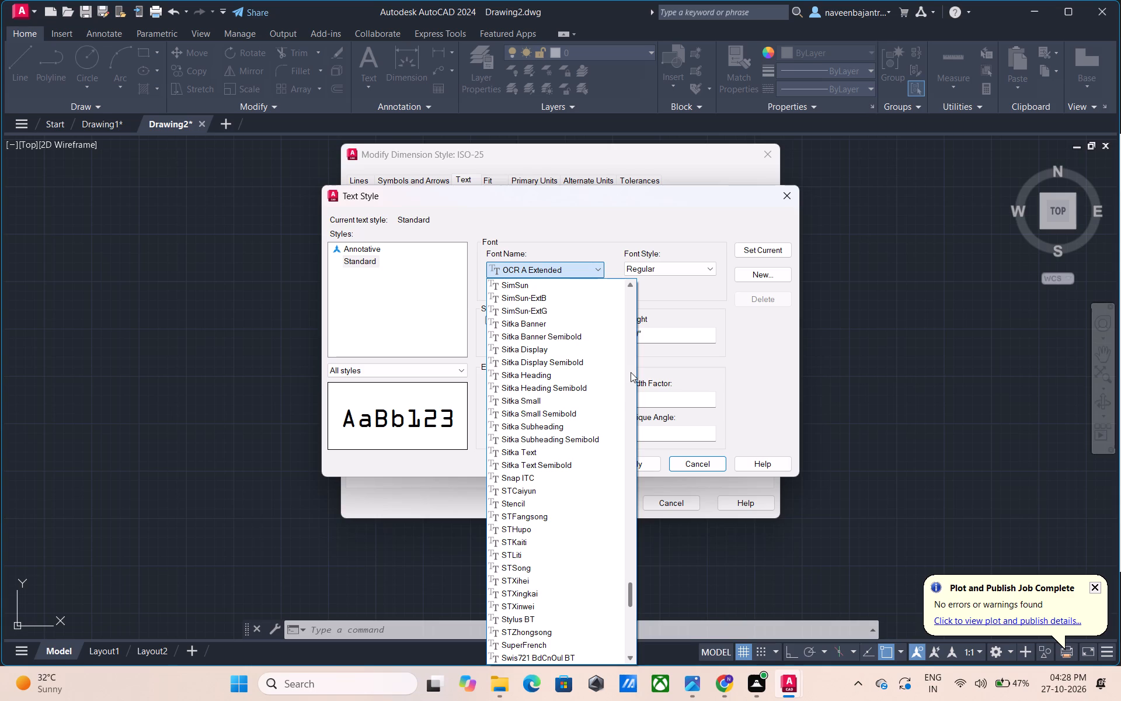
scroll(631, 372, down, 1)
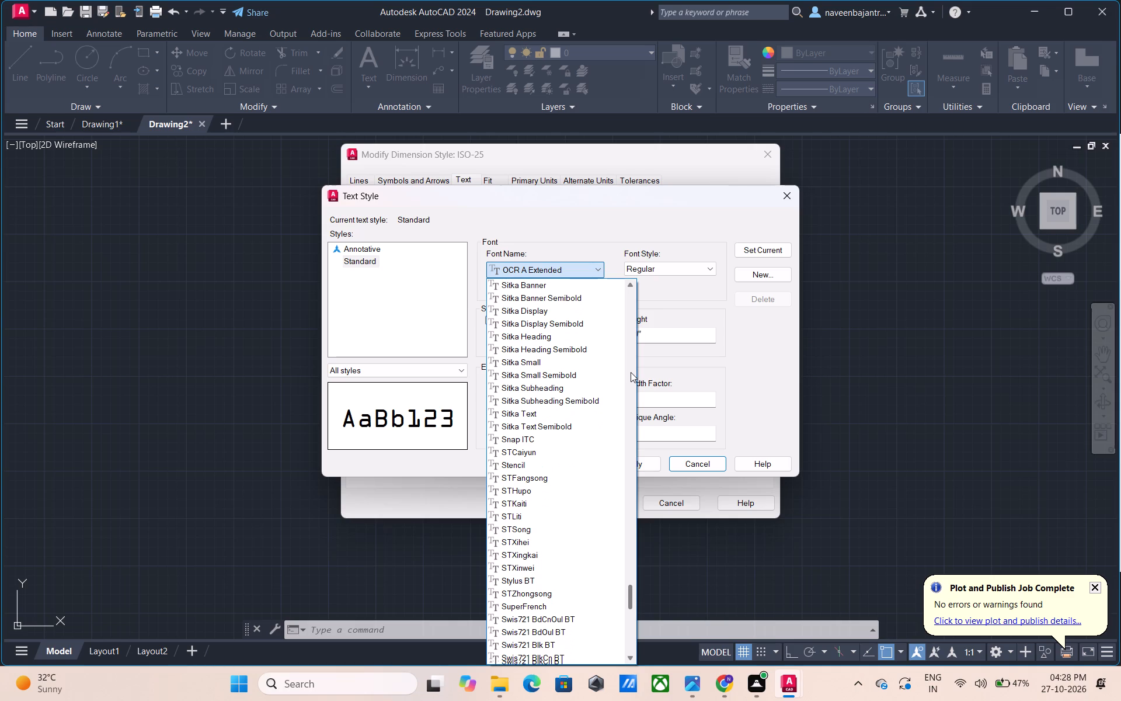
scroll(631, 372, down, 1)
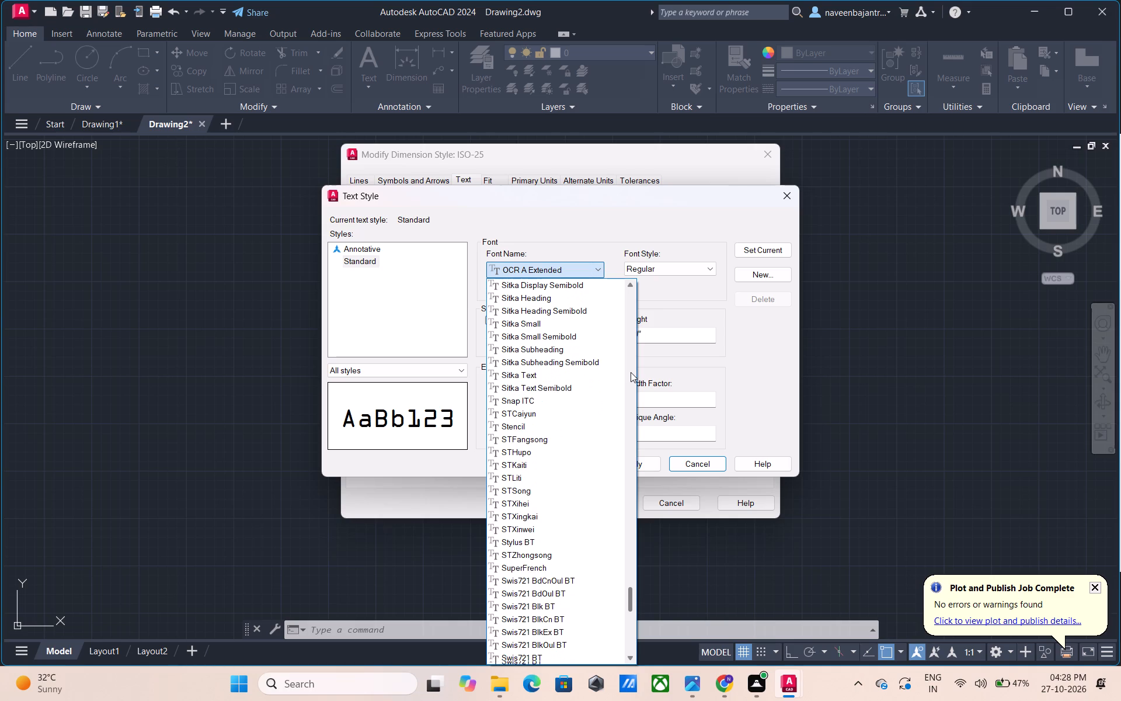
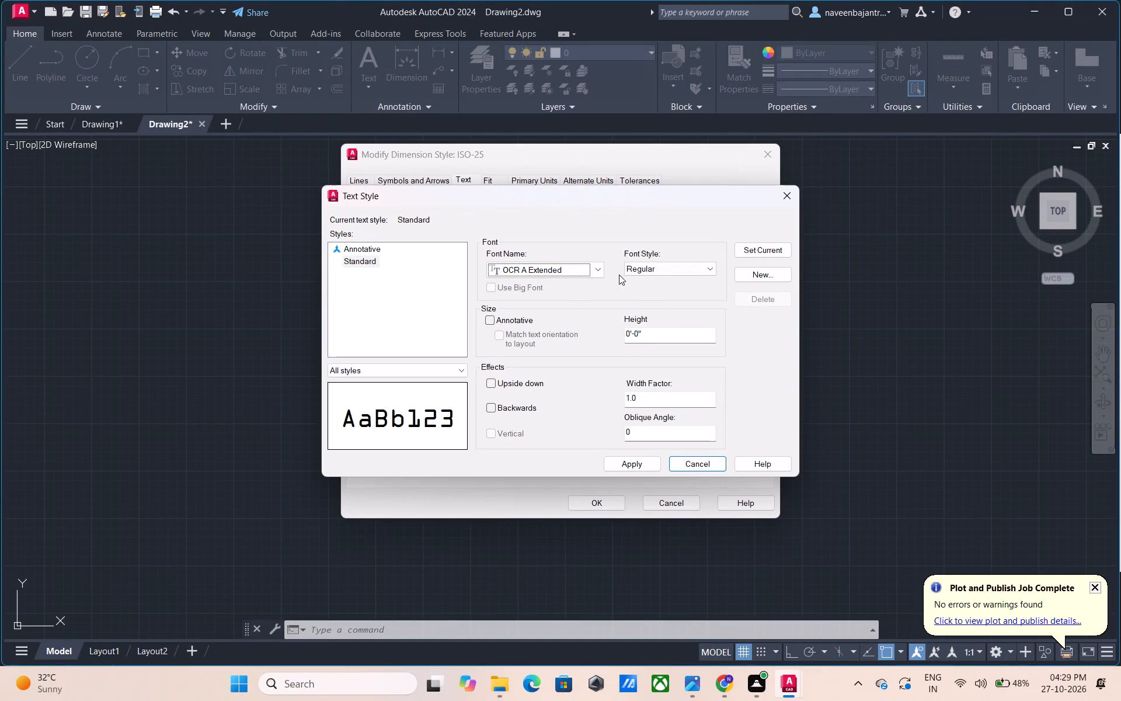
Browse the fonts for the Standard text style from OCR A Extended through the Rockwell and roman fonts to the Segoe UI fonts.
click(594, 271)
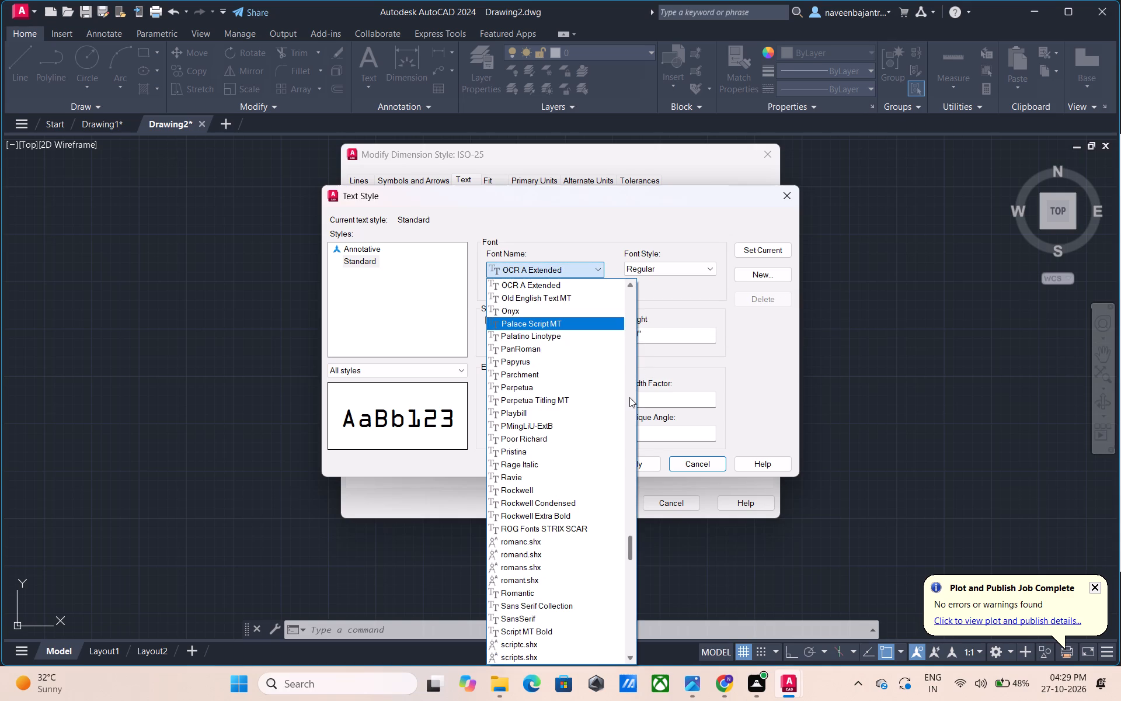
scroll(629, 397, down, 2)
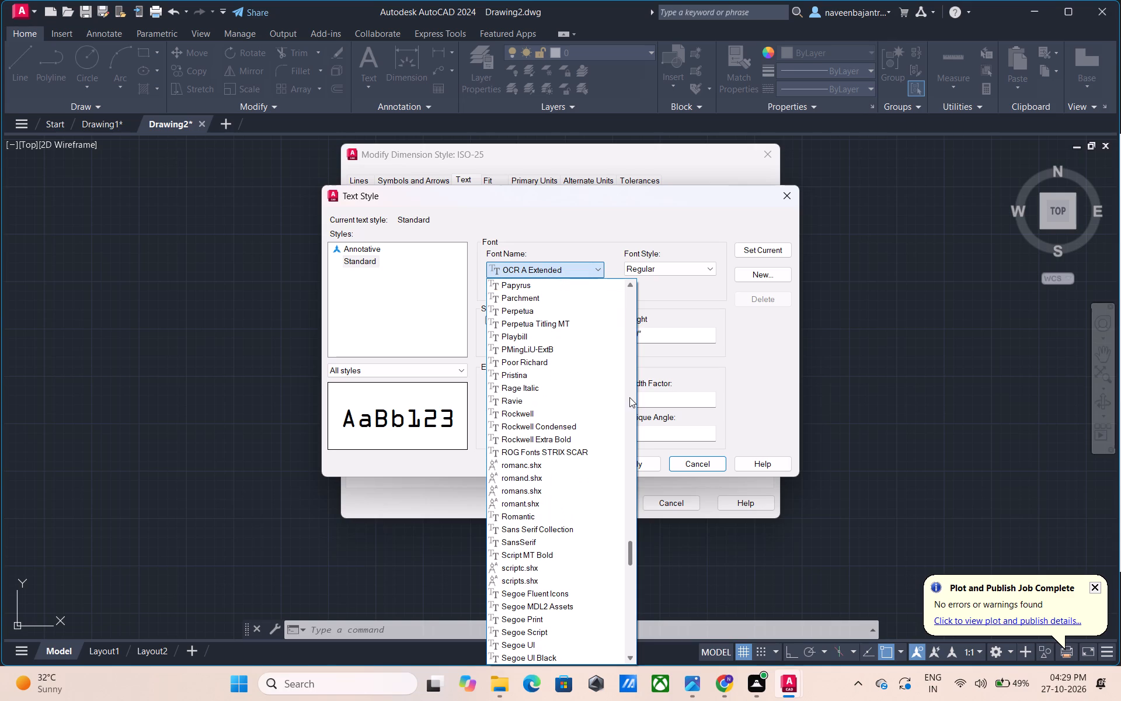
scroll(629, 397, down, 1)
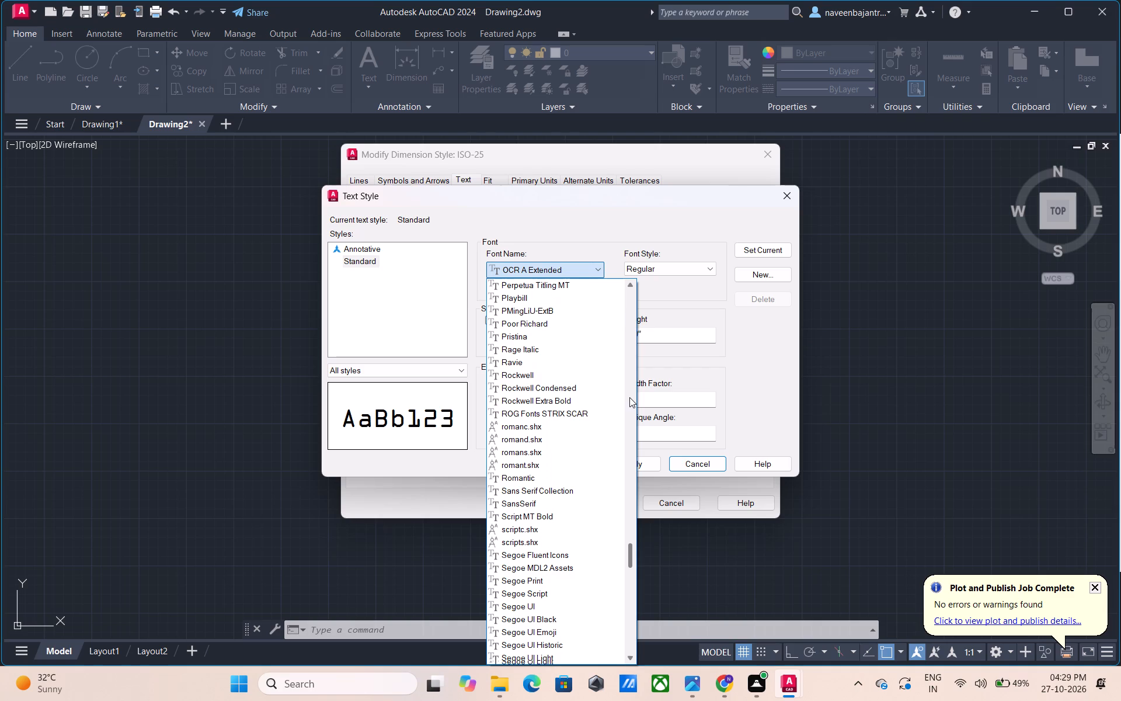
scroll(629, 397, down, 1)
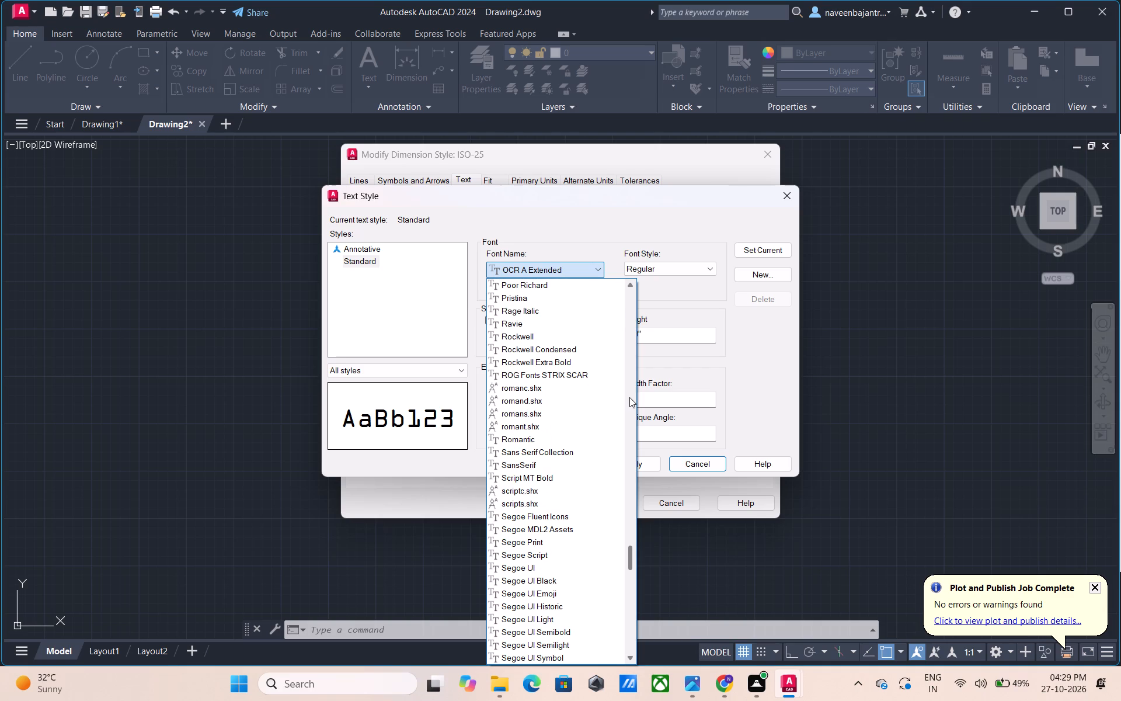
scroll(629, 397, down, 1)
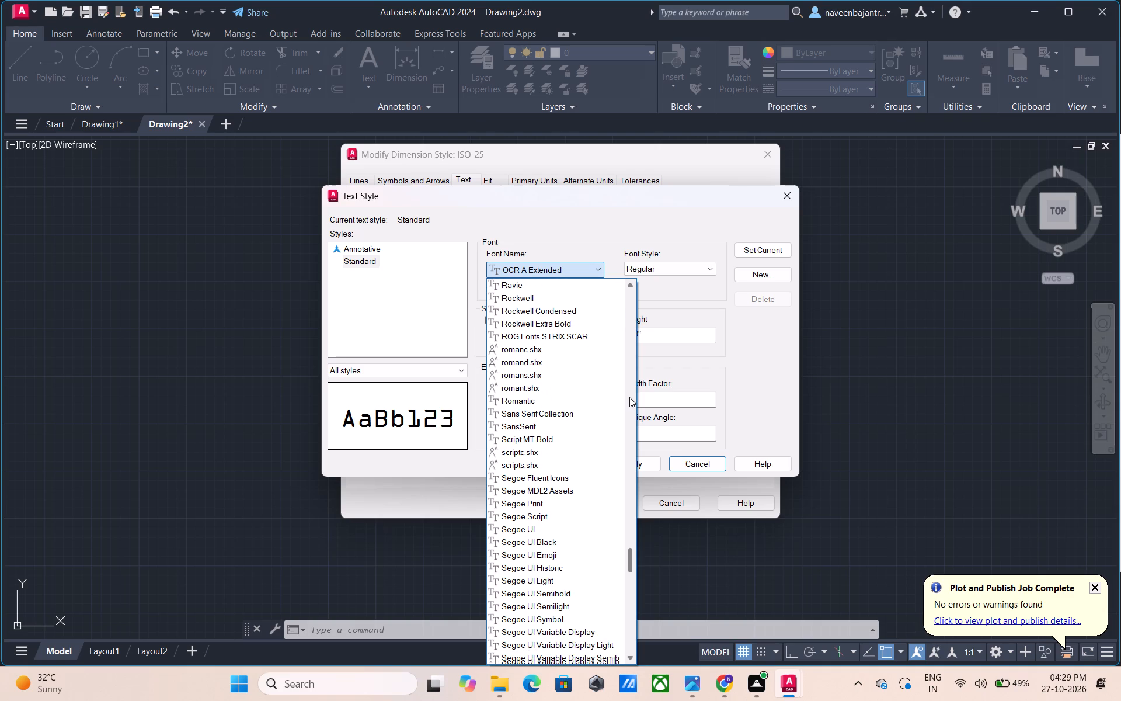
scroll(629, 397, down, 1)
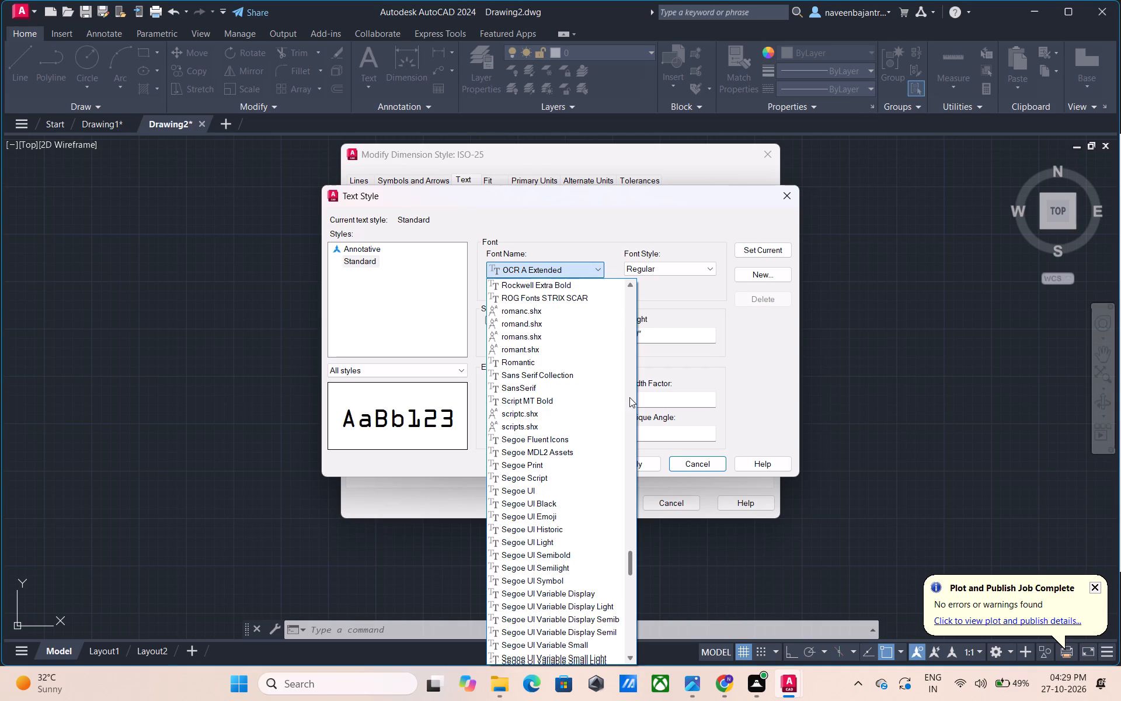
scroll(629, 397, down, 1)
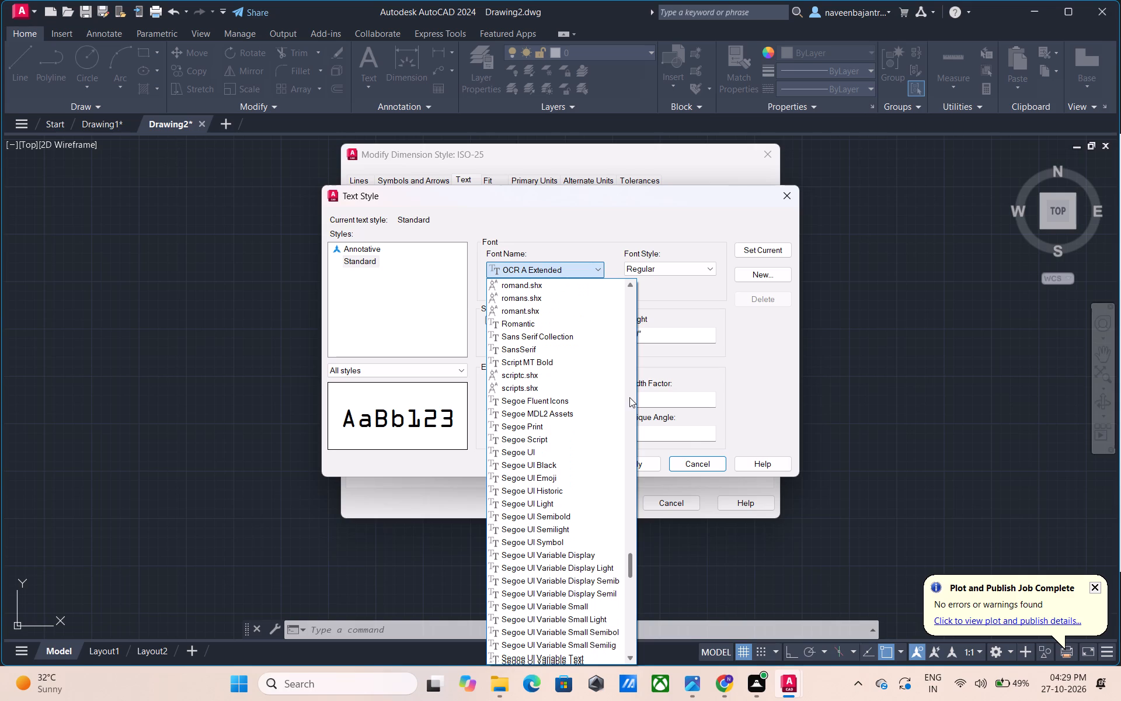
scroll(629, 397, down, 1)
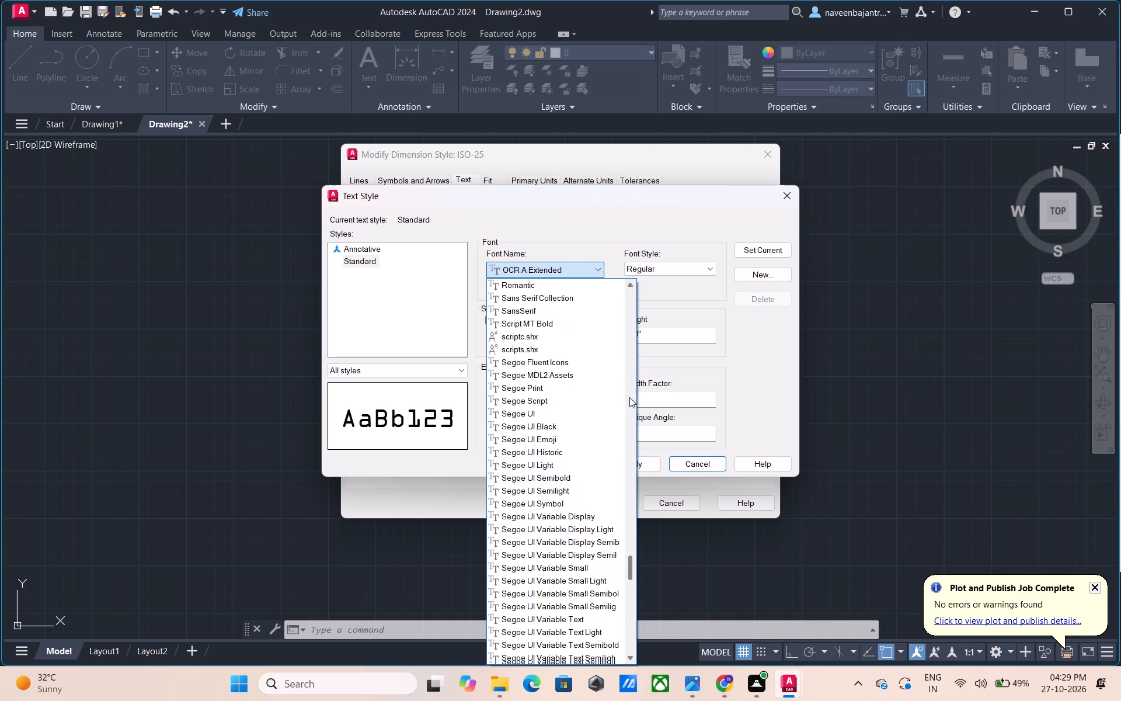
scroll(629, 397, down, 1)
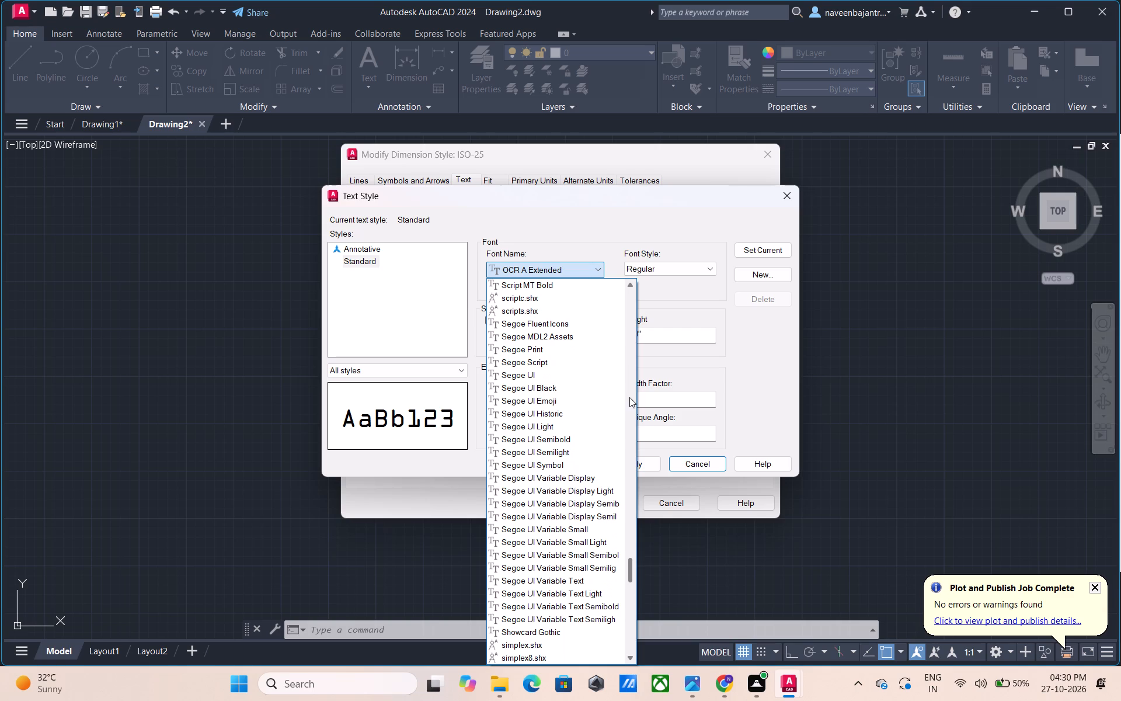
scroll(629, 397, down, 2)
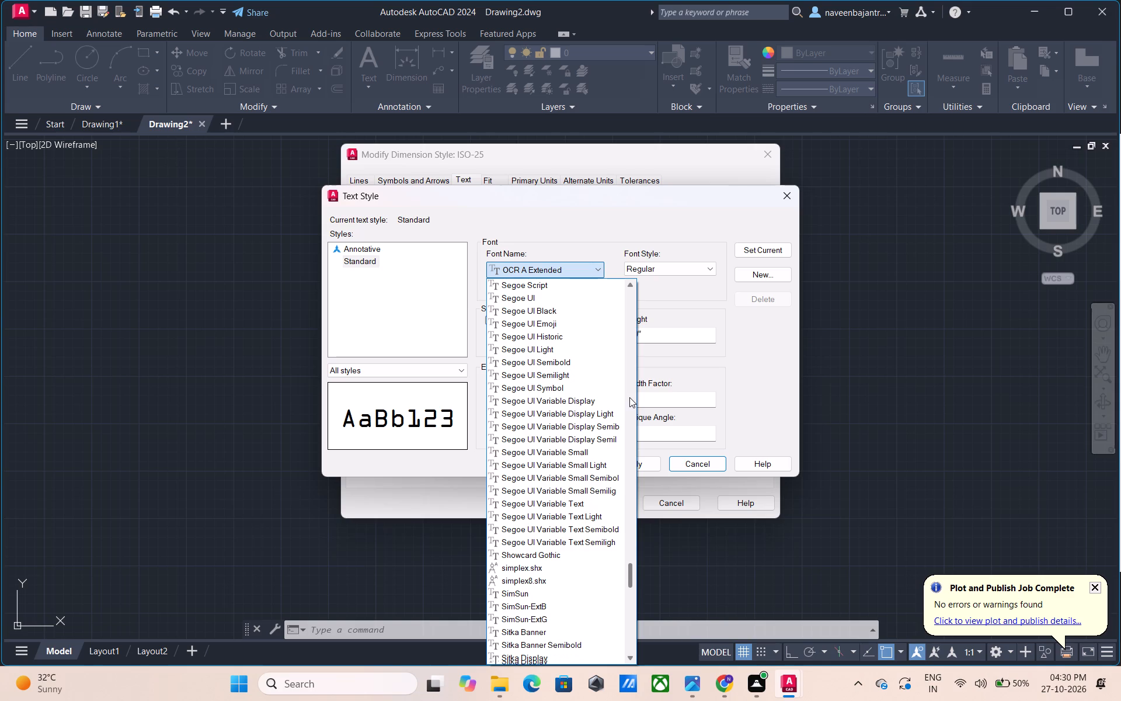
scroll(629, 397, down, 1)
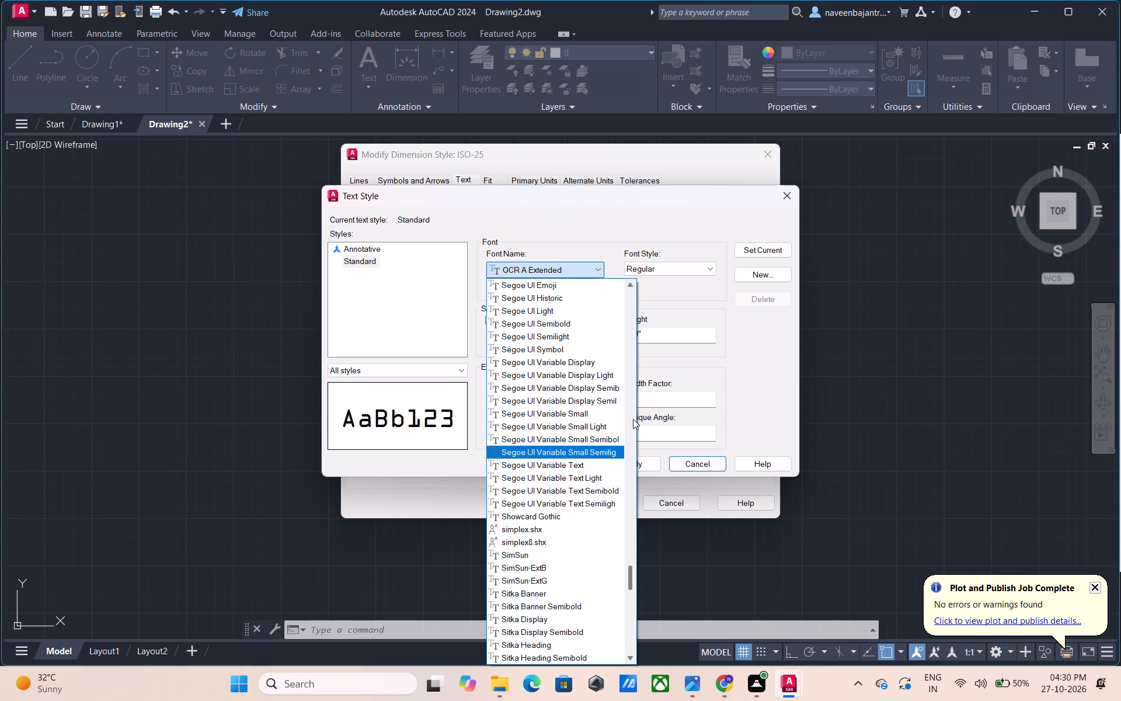
Browse further fonts for the Standard text style, from the Segoe UI Variable fonts through the Sitka and ST fonts to the Swis721 fonts.
scroll(633, 419, down, 1)
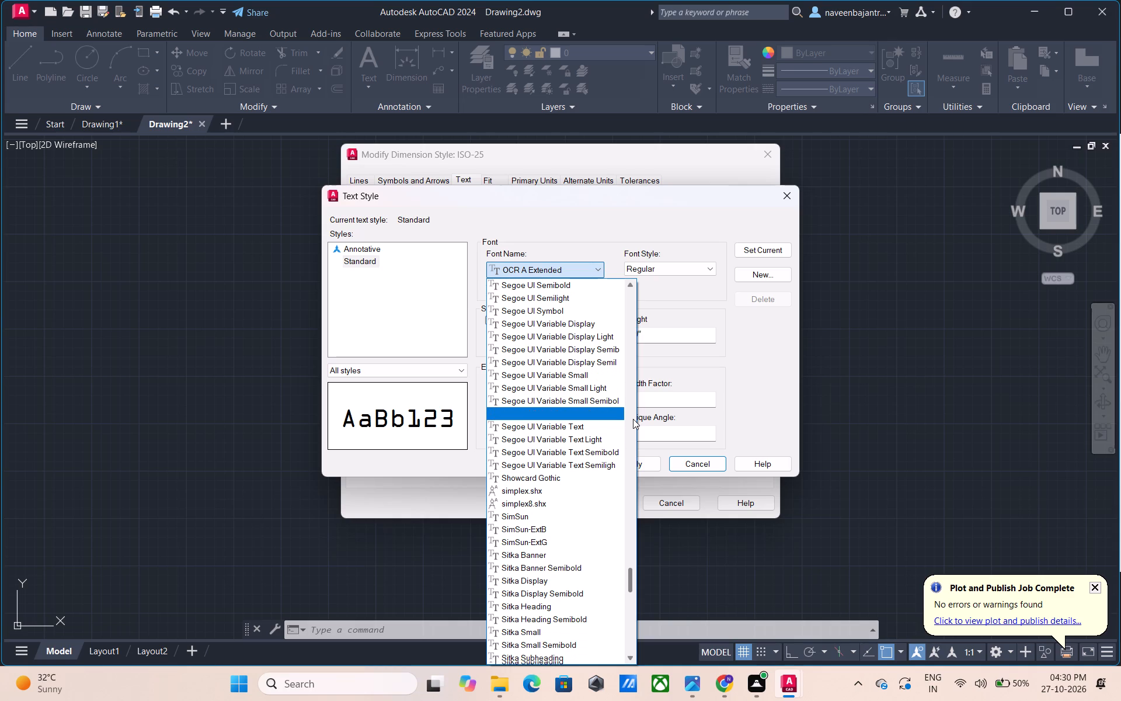
scroll(633, 419, down, 1)
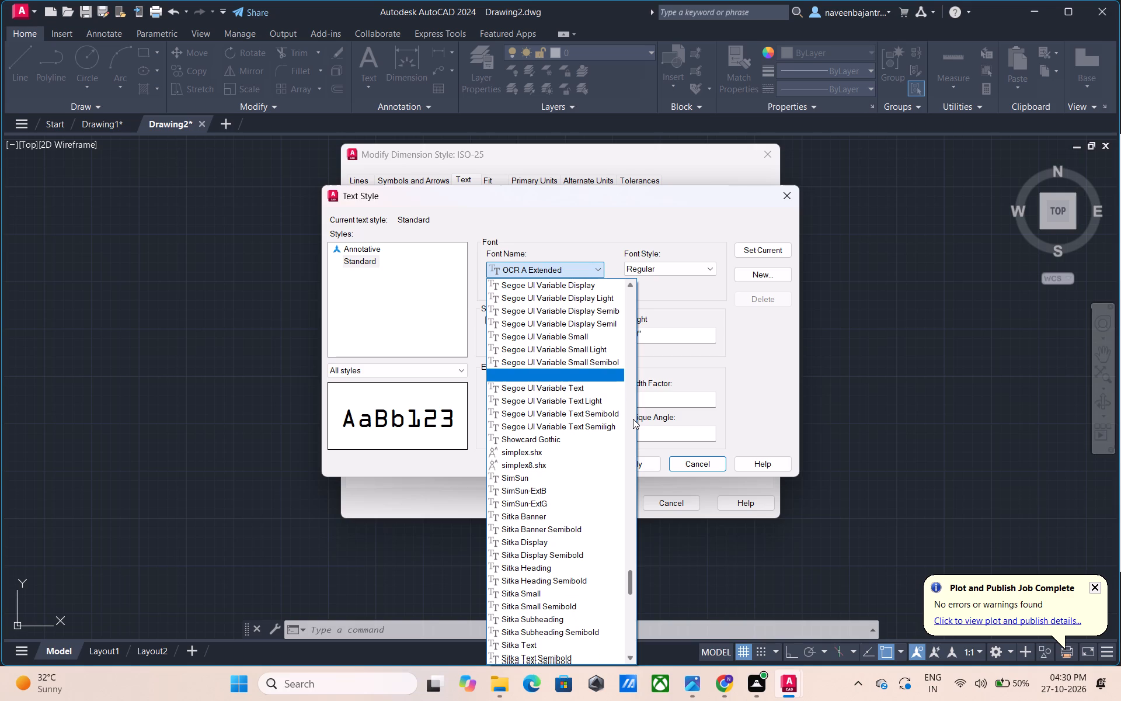
scroll(633, 419, down, 1)
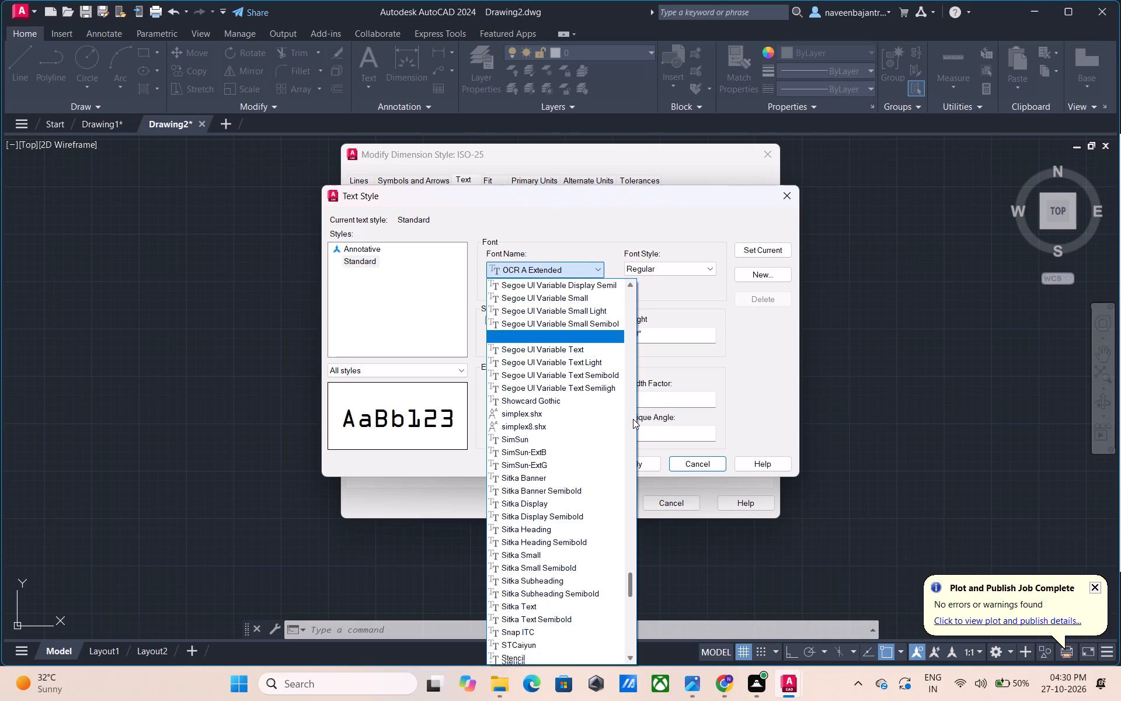
scroll(633, 419, down, 1)
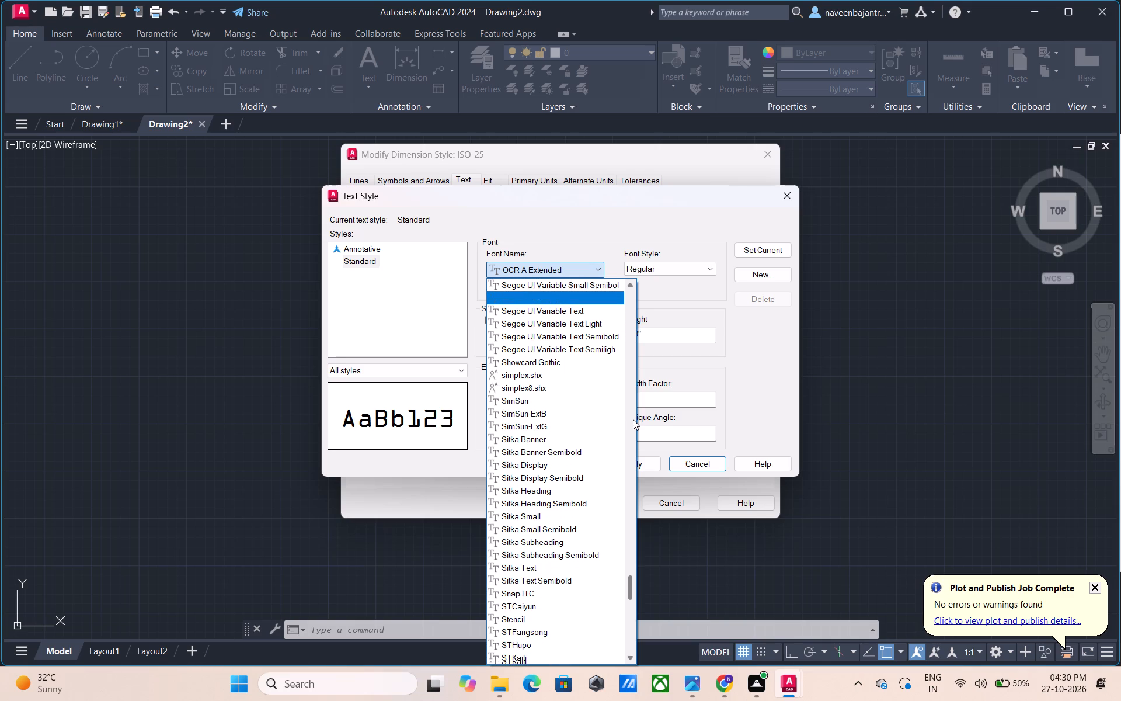
scroll(633, 421, down, 1)
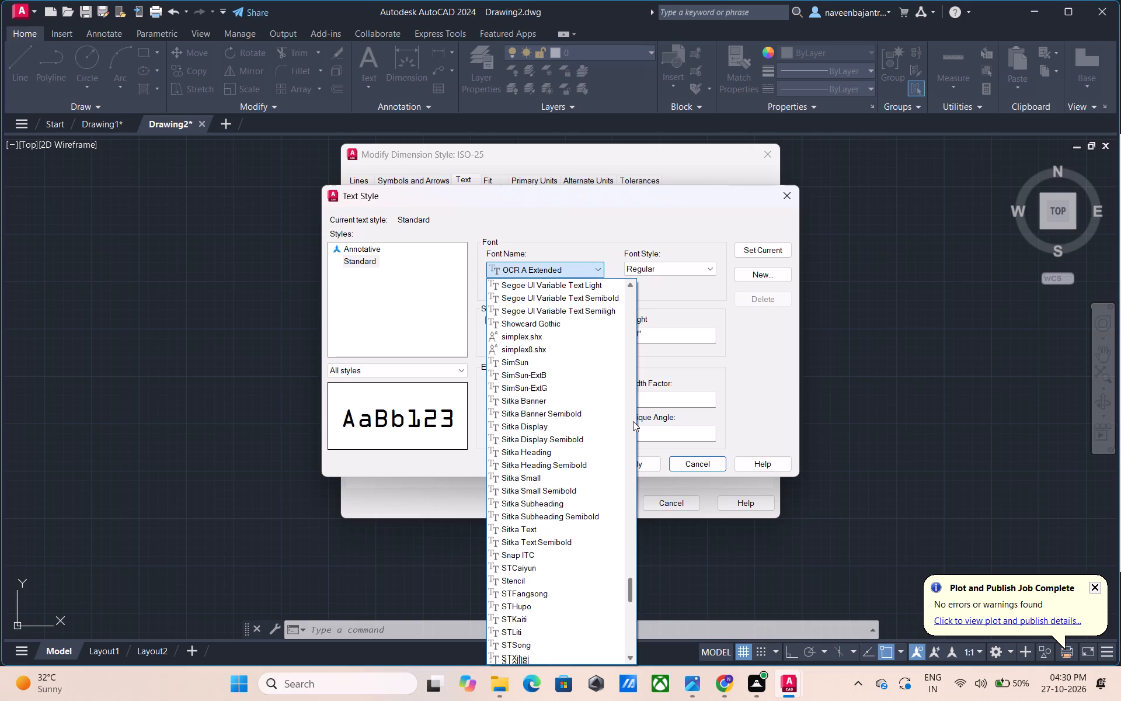
scroll(633, 421, down, 1)
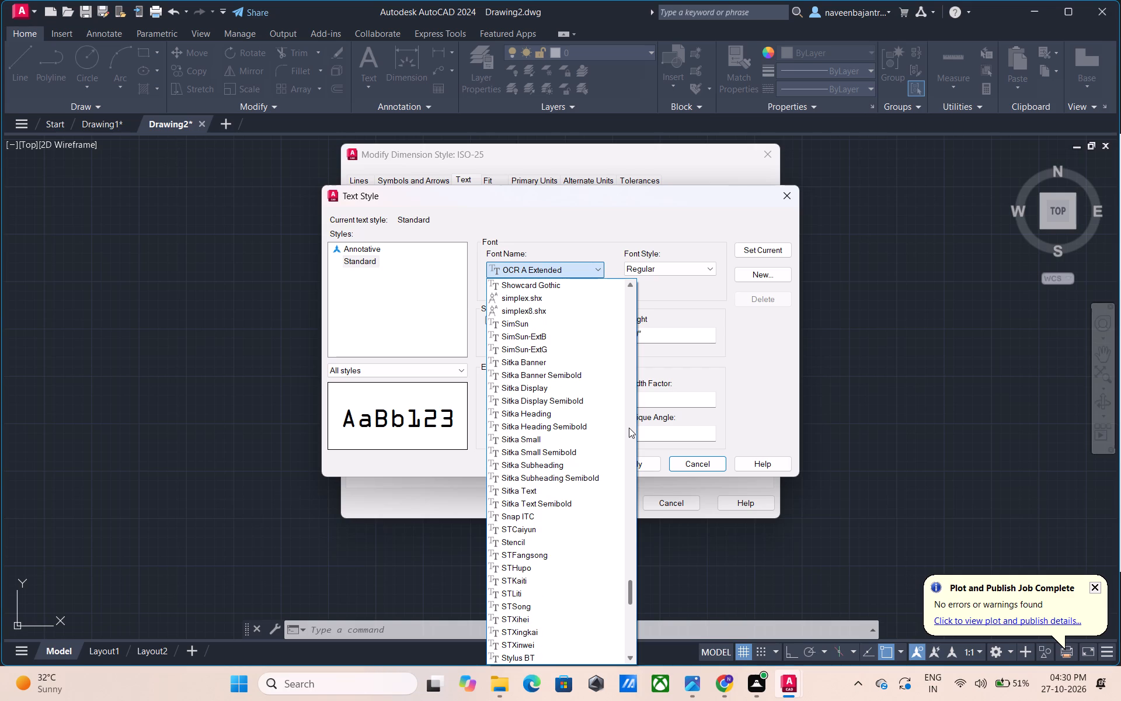
scroll(629, 428, down, 2)
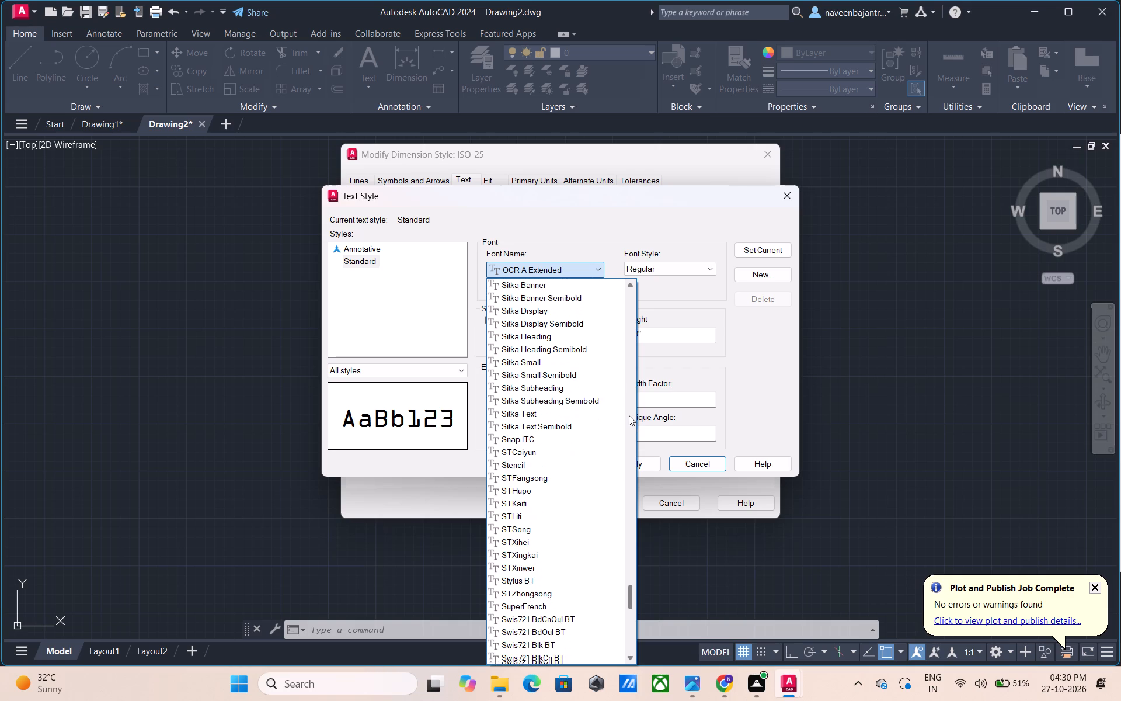
scroll(629, 415, down, 1)
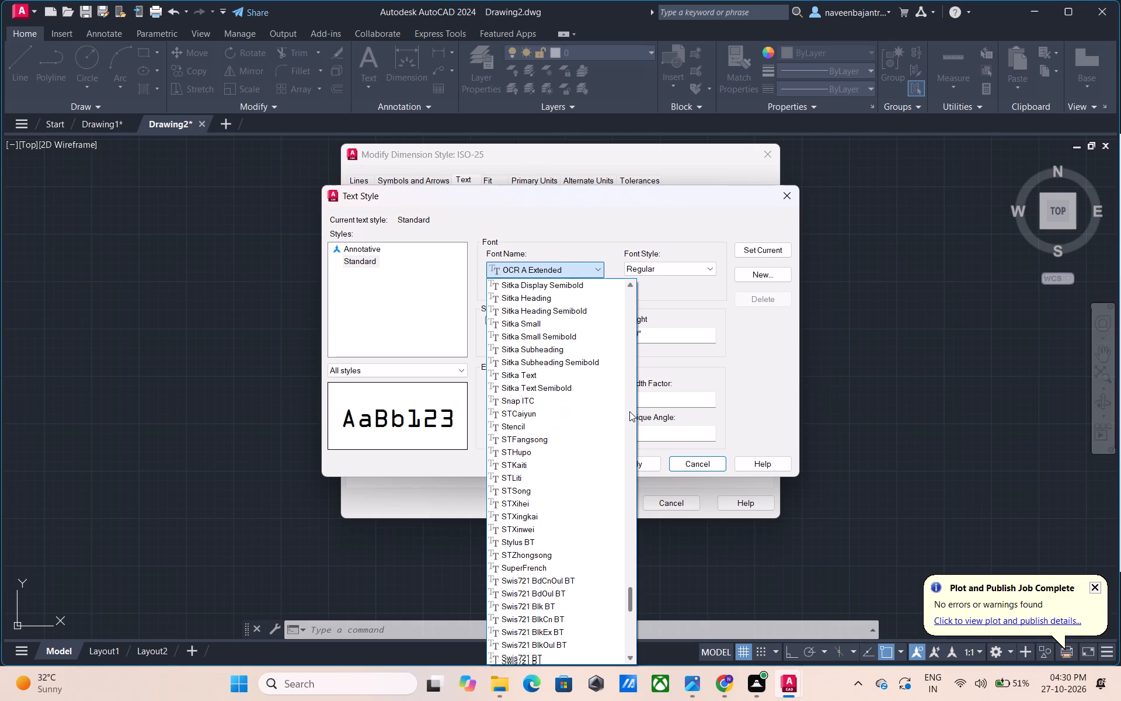
scroll(629, 410, down, 1)
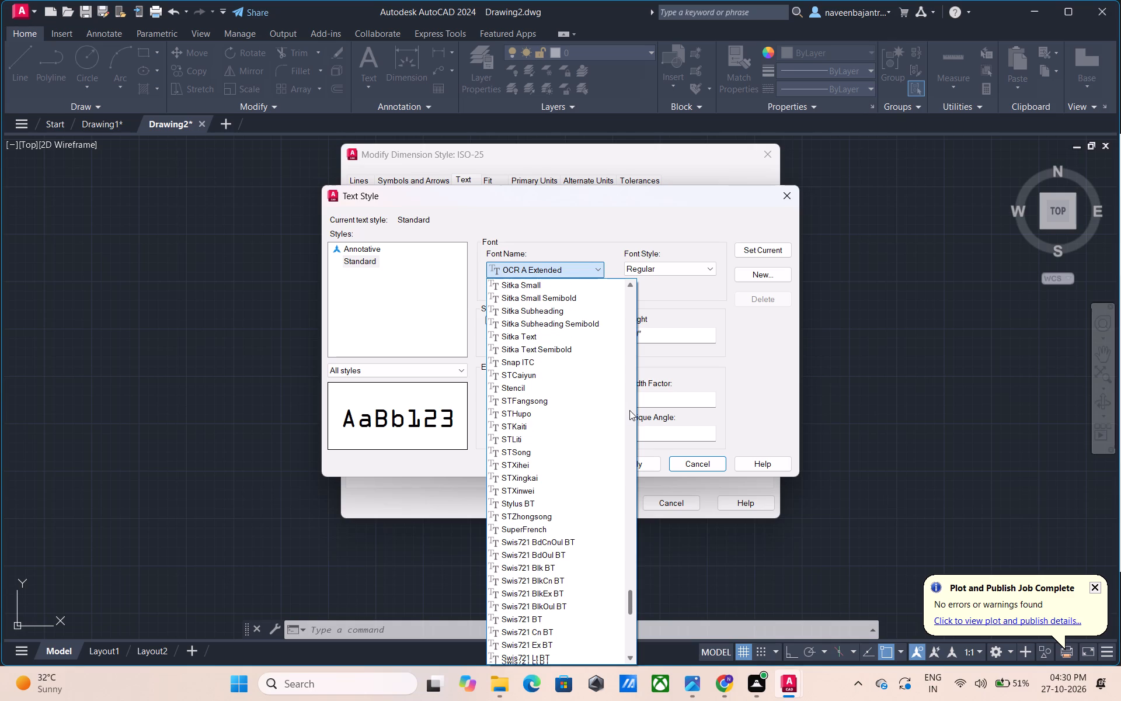
scroll(629, 410, down, 1)
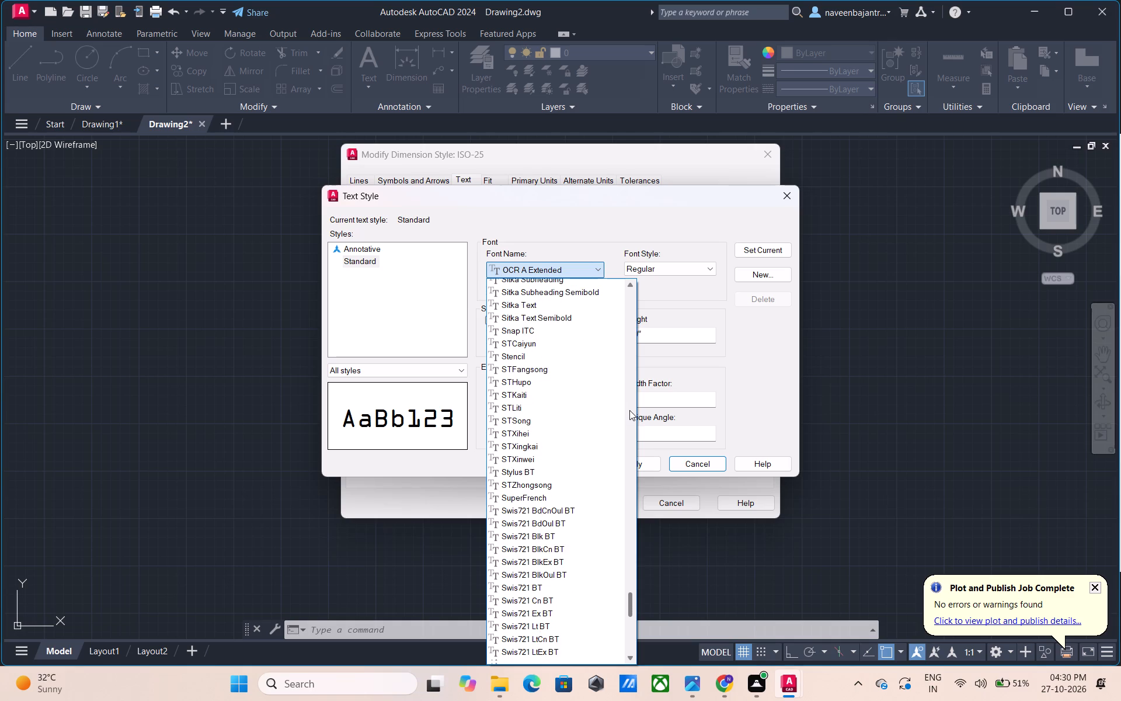
scroll(629, 410, down, 1)
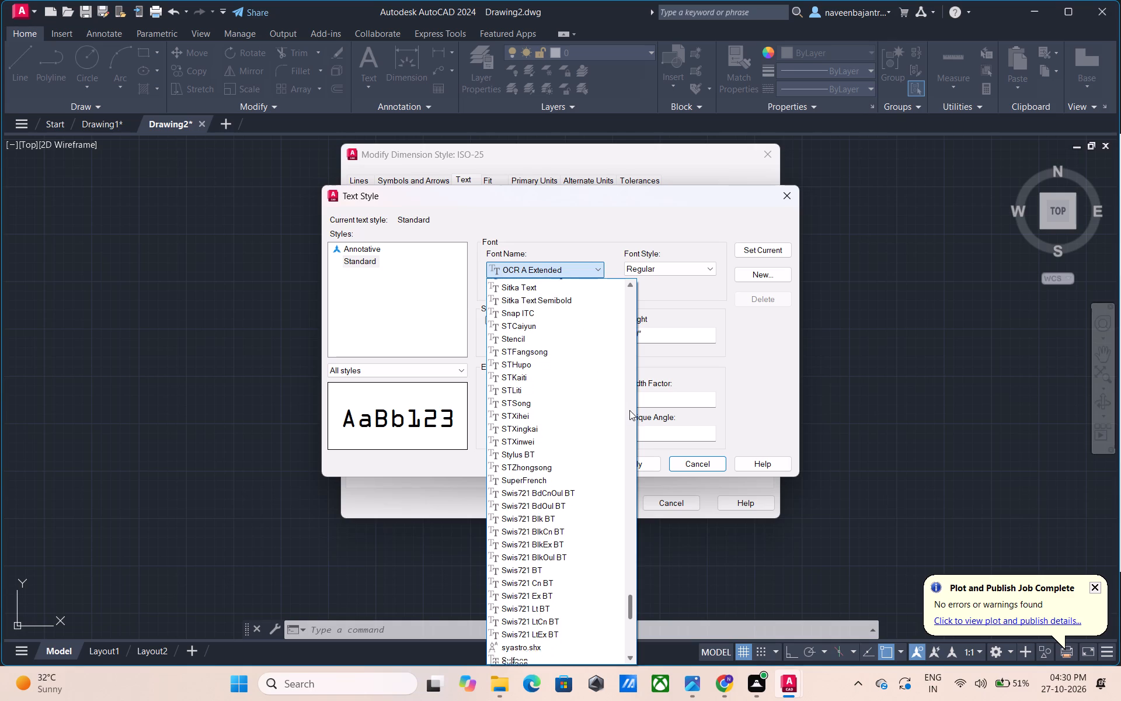
scroll(629, 410, down, 1)
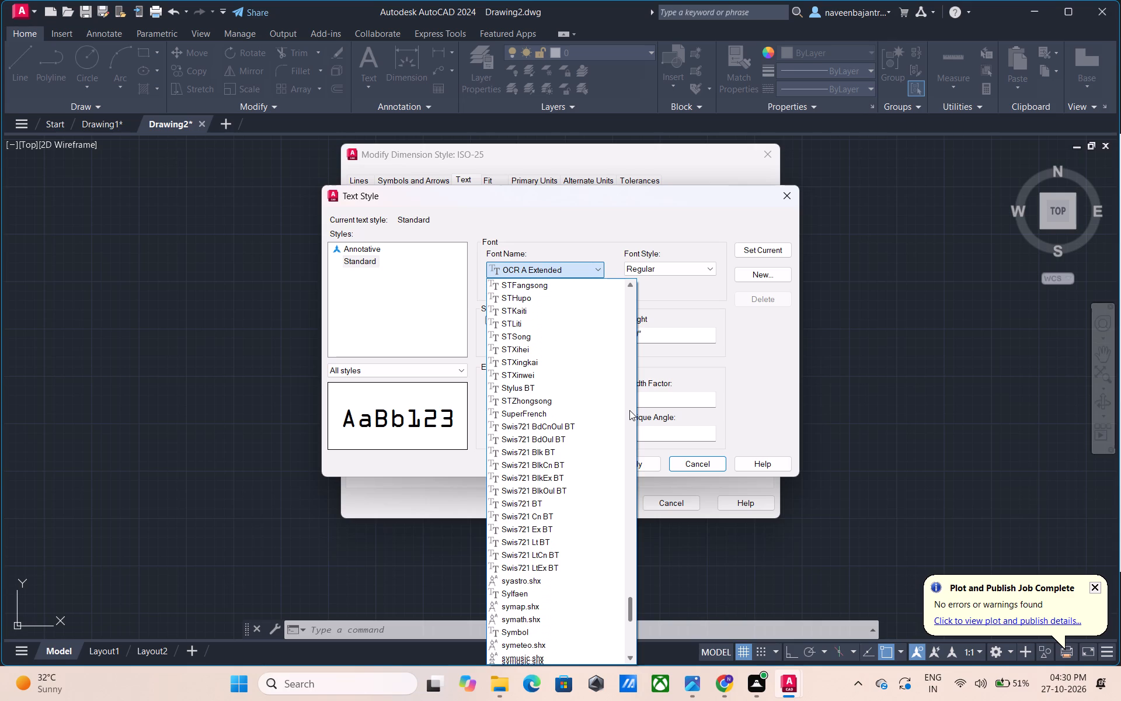
Browse further fonts for the Standard text style, from the Swis721 fonts through Tahoma and Times New Roman to the Wingdings and Yu Gothic fonts.
scroll(629, 410, down, 1)
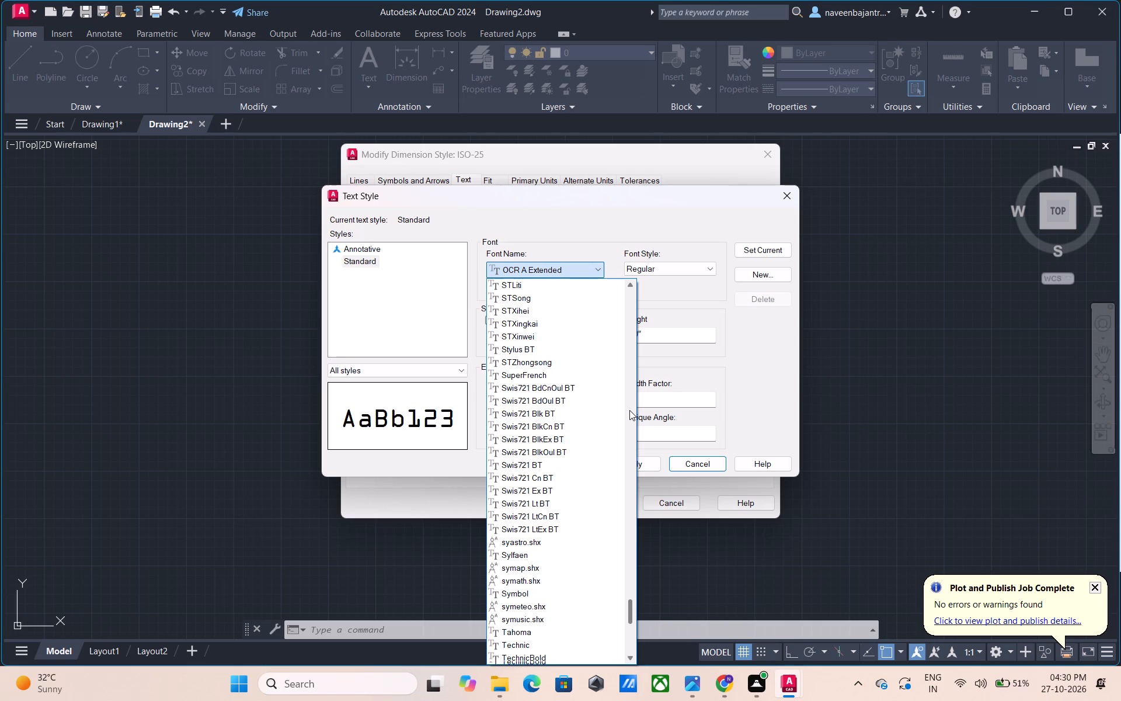
scroll(629, 410, down, 1)
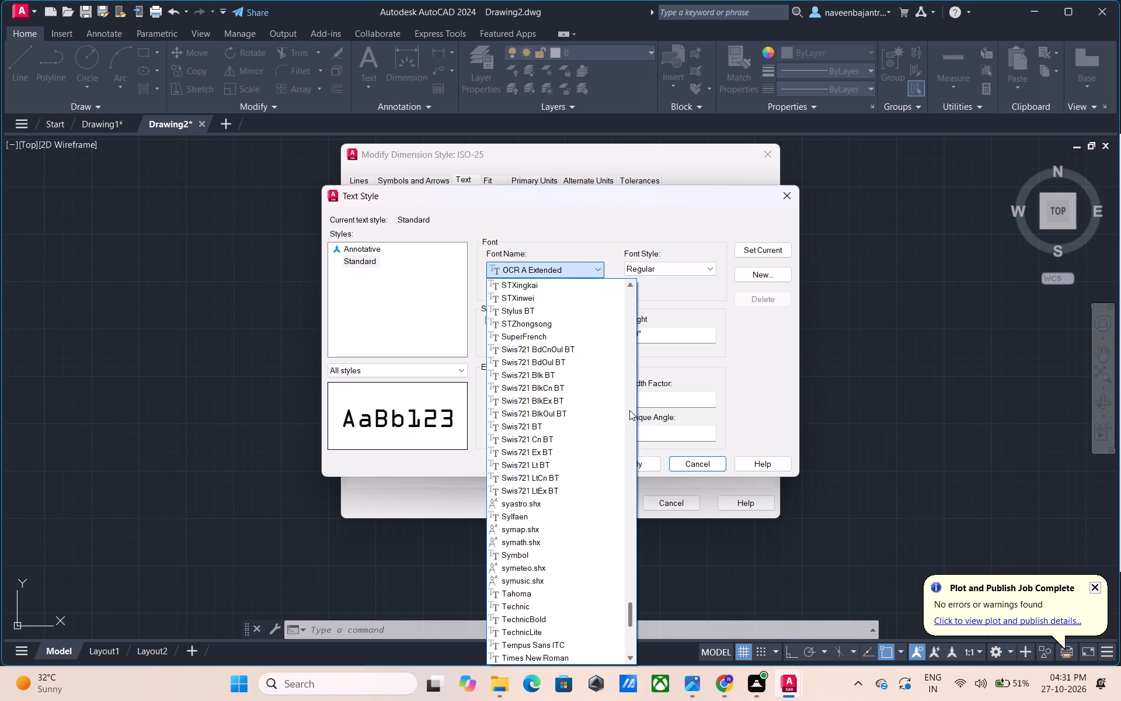
scroll(629, 410, down, 1)
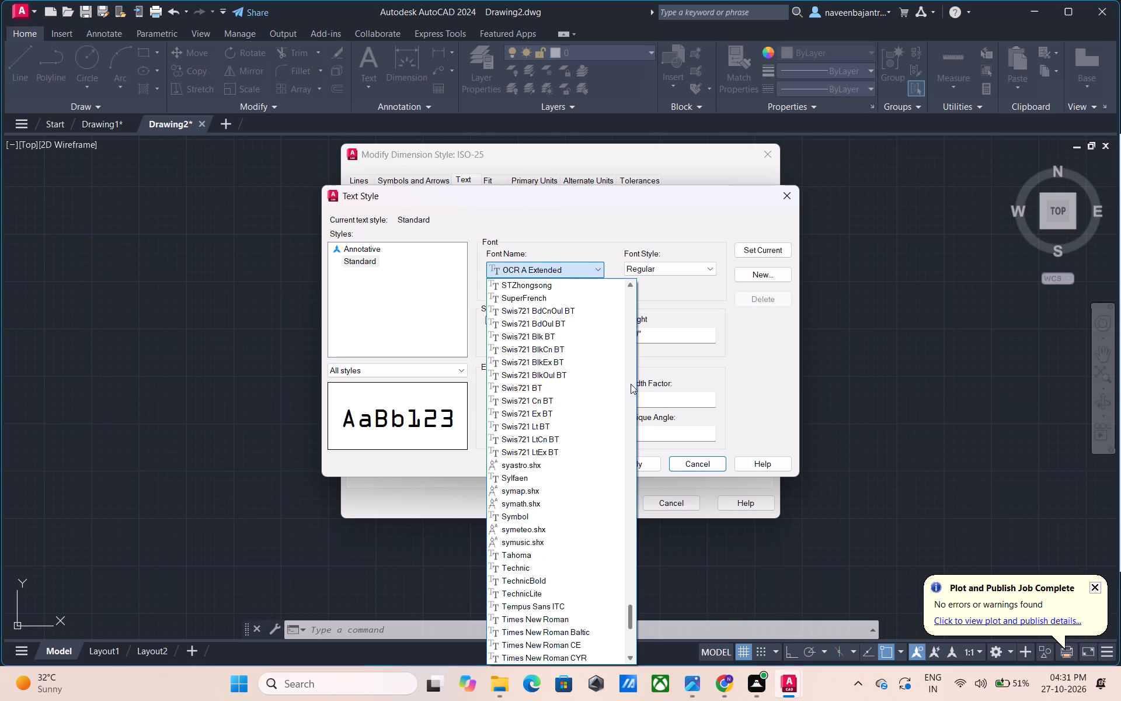
scroll(631, 384, down, 1)
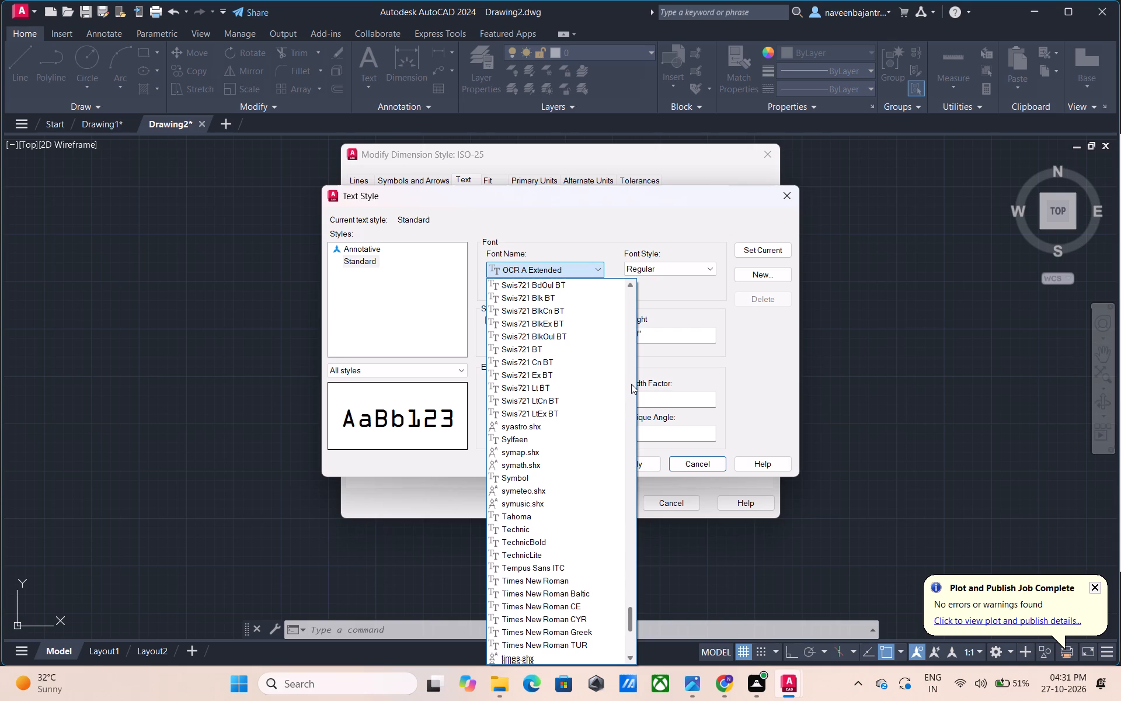
scroll(631, 384, down, 1)
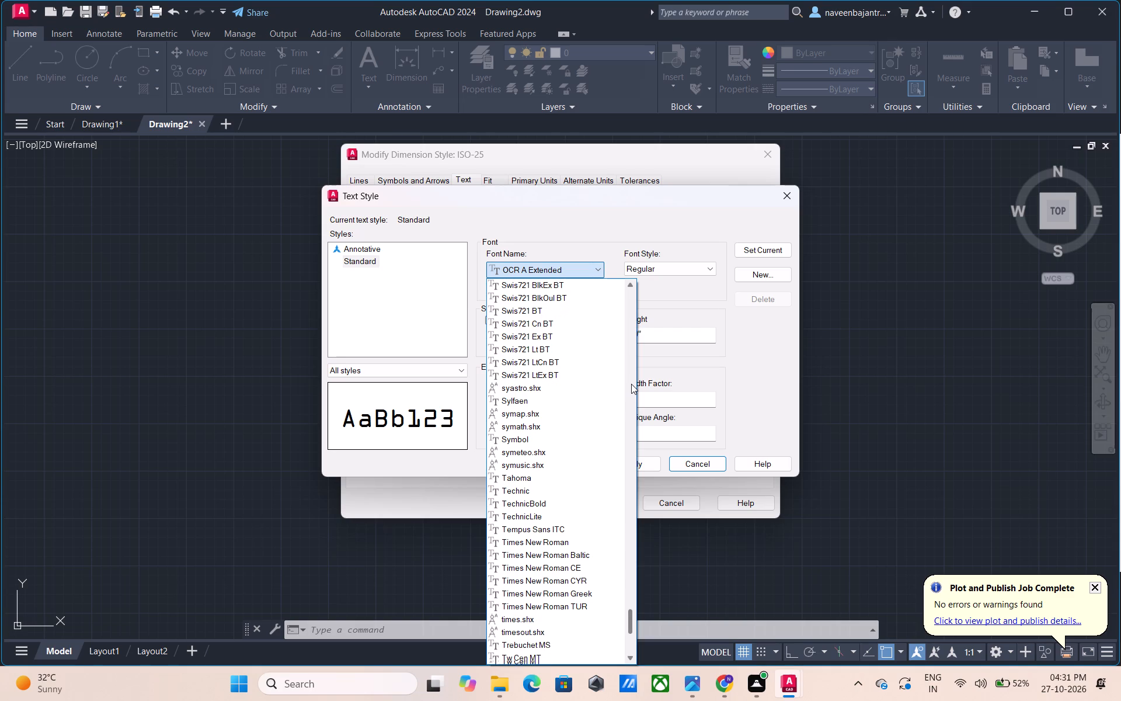
scroll(631, 384, down, 1)
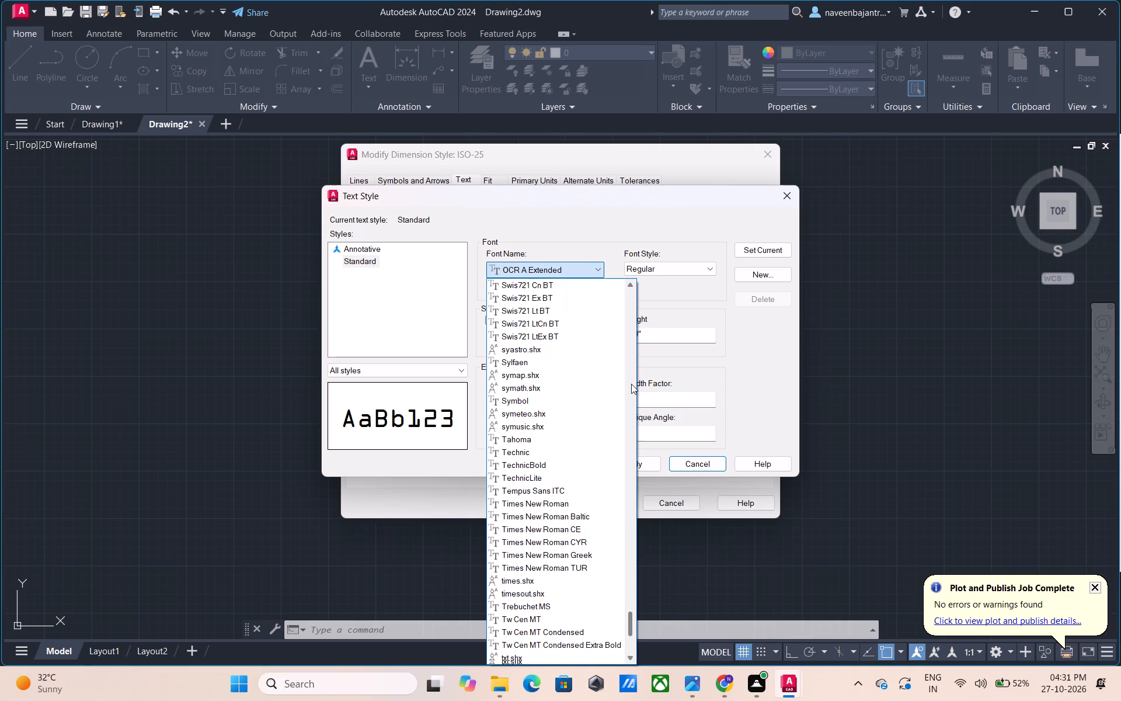
scroll(632, 386, down, 1)
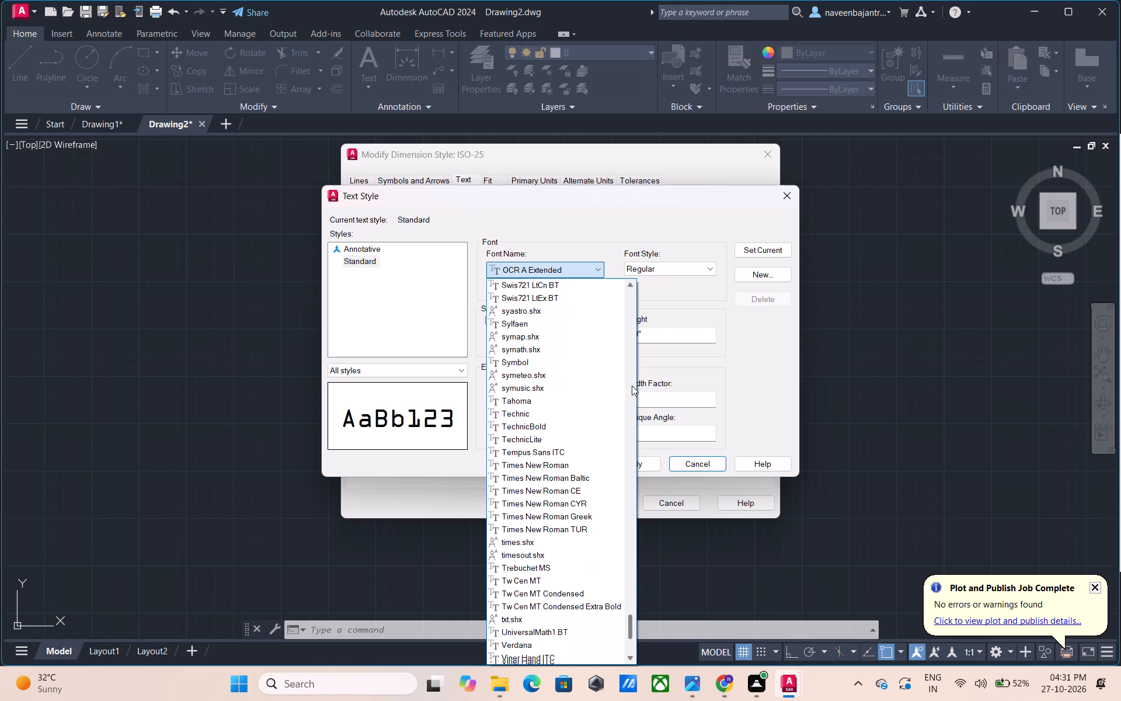
scroll(632, 386, down, 2)
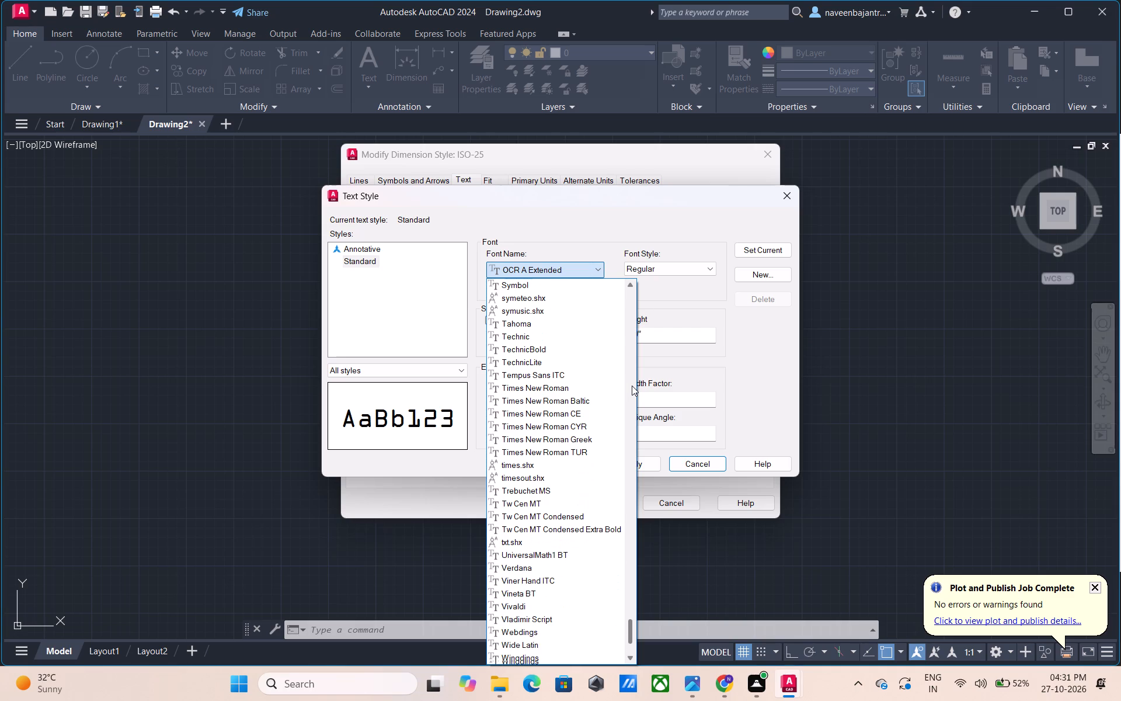
scroll(632, 386, down, 2)
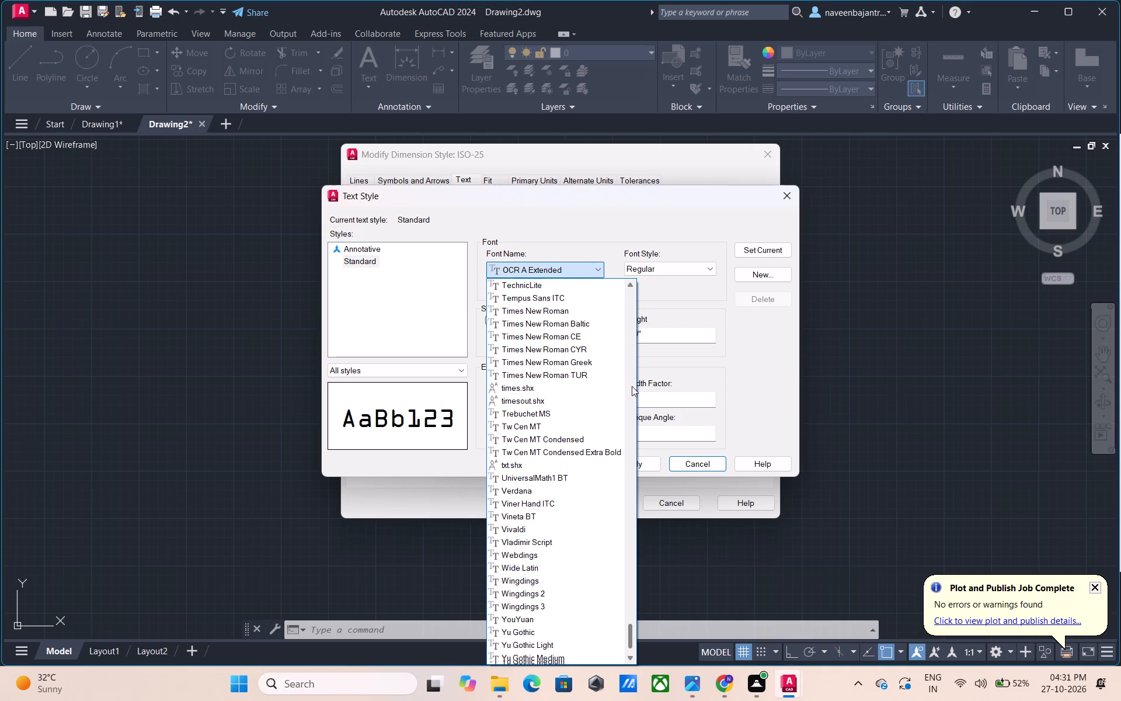
Browse the fonts for the Standard text style in reverse, from the Wingdings fonts through Times New Roman and Swis721 to the ST fonts.
scroll(632, 386, up, 1)
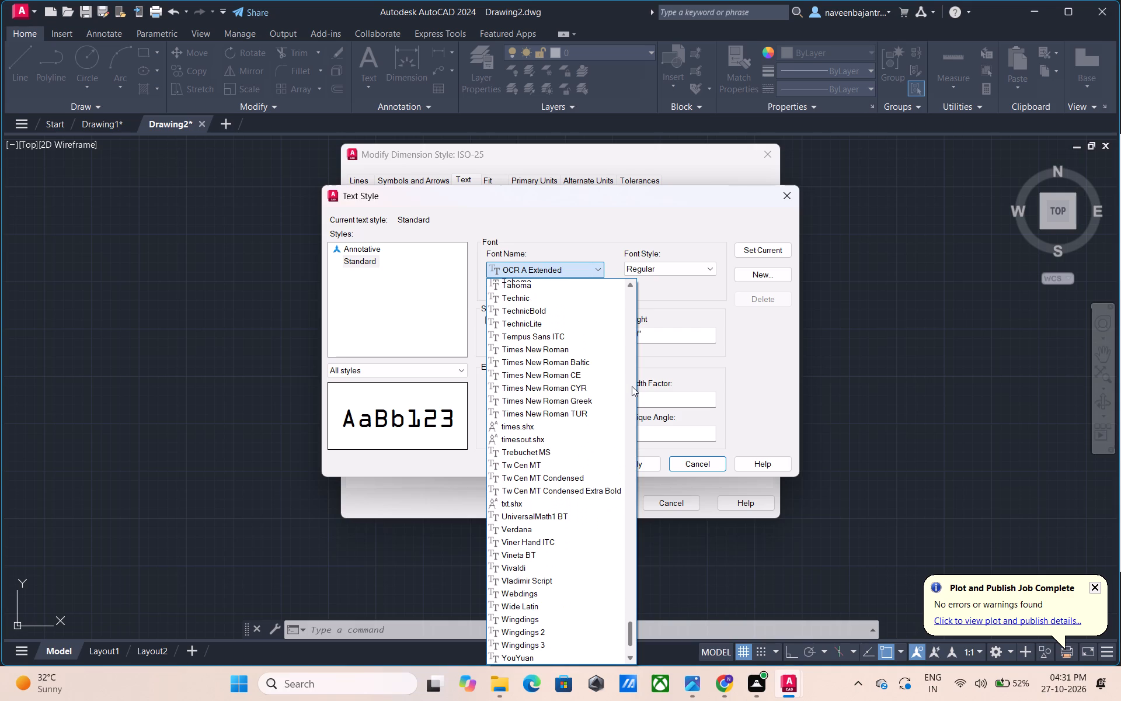
scroll(632, 386, up, 1)
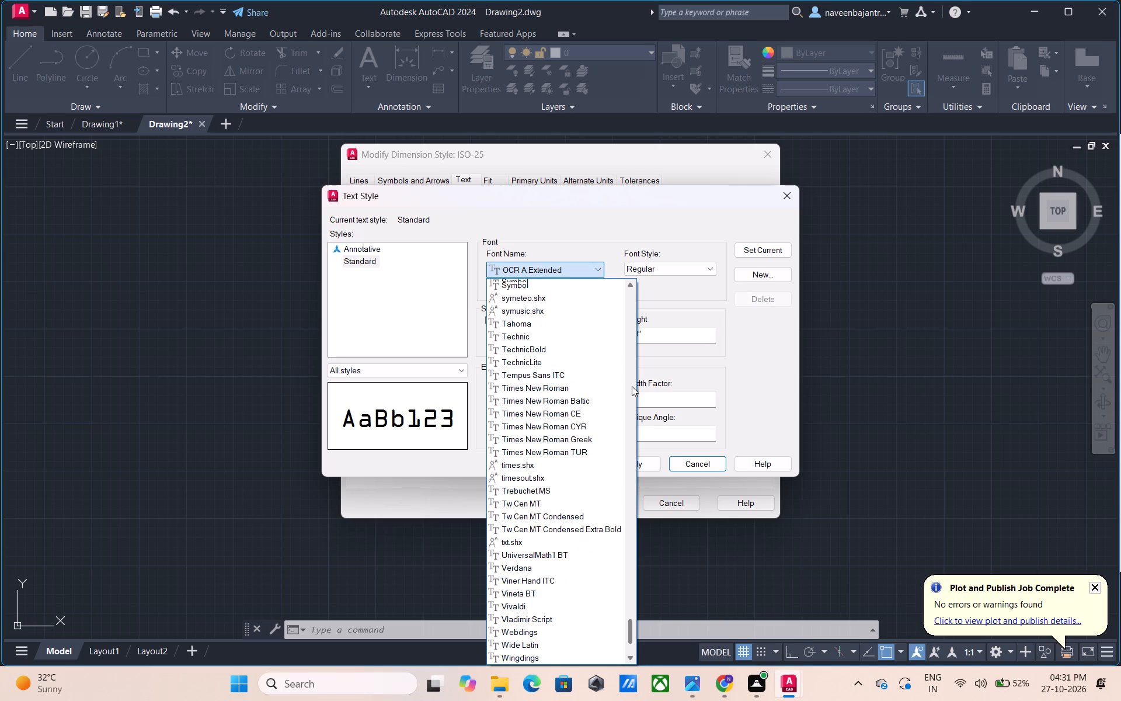
scroll(632, 386, up, 1)
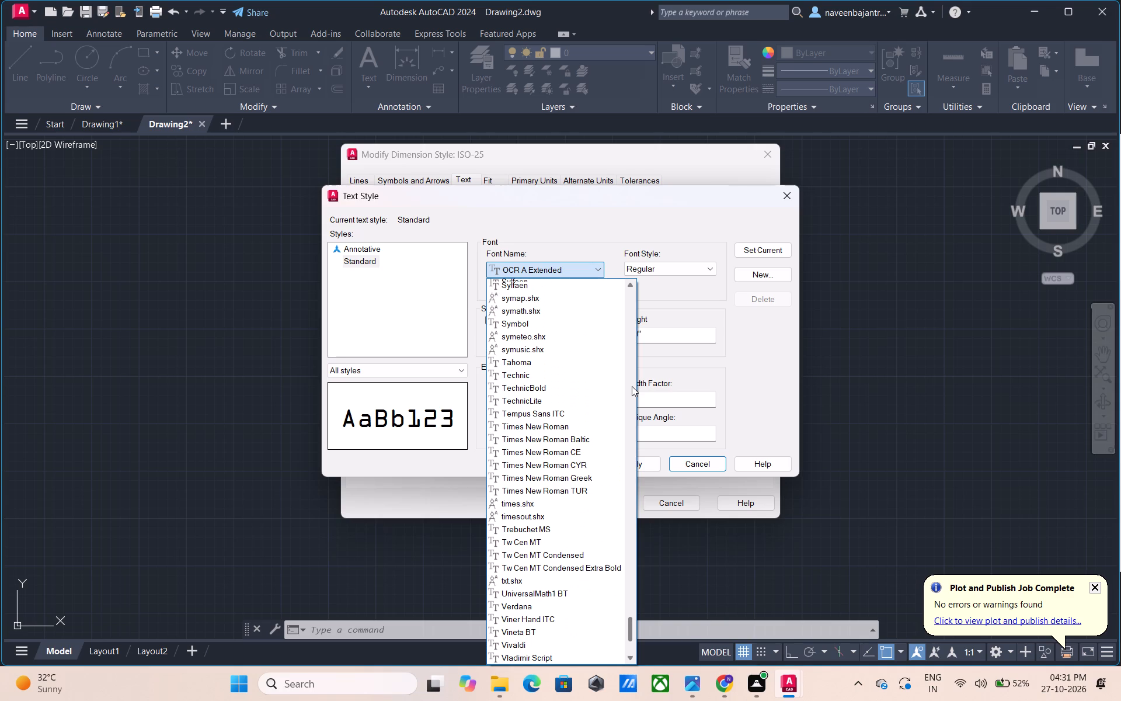
scroll(632, 386, up, 1)
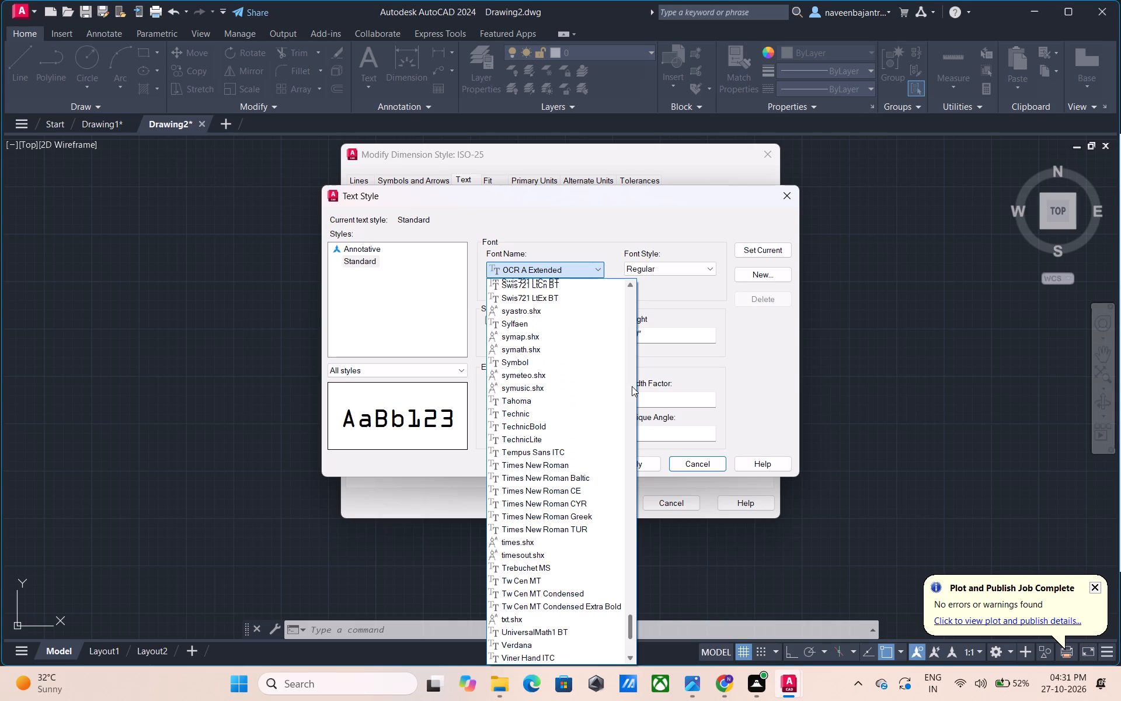
scroll(632, 386, up, 1)
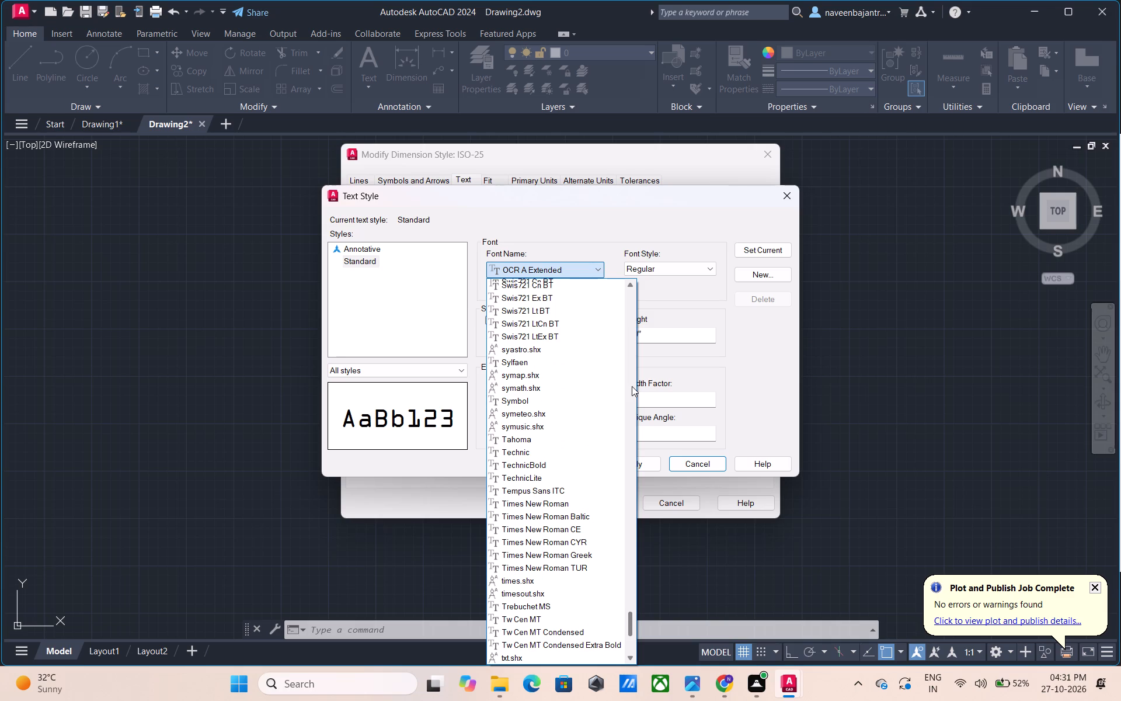
scroll(632, 386, up, 1)
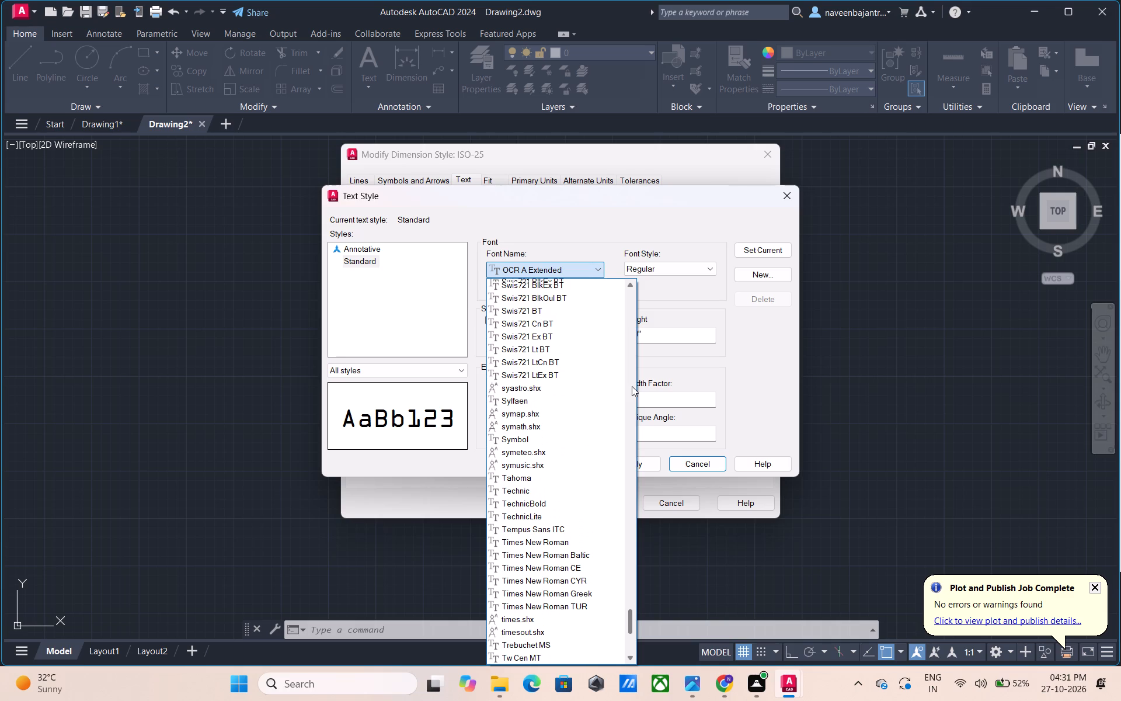
scroll(632, 386, up, 1)
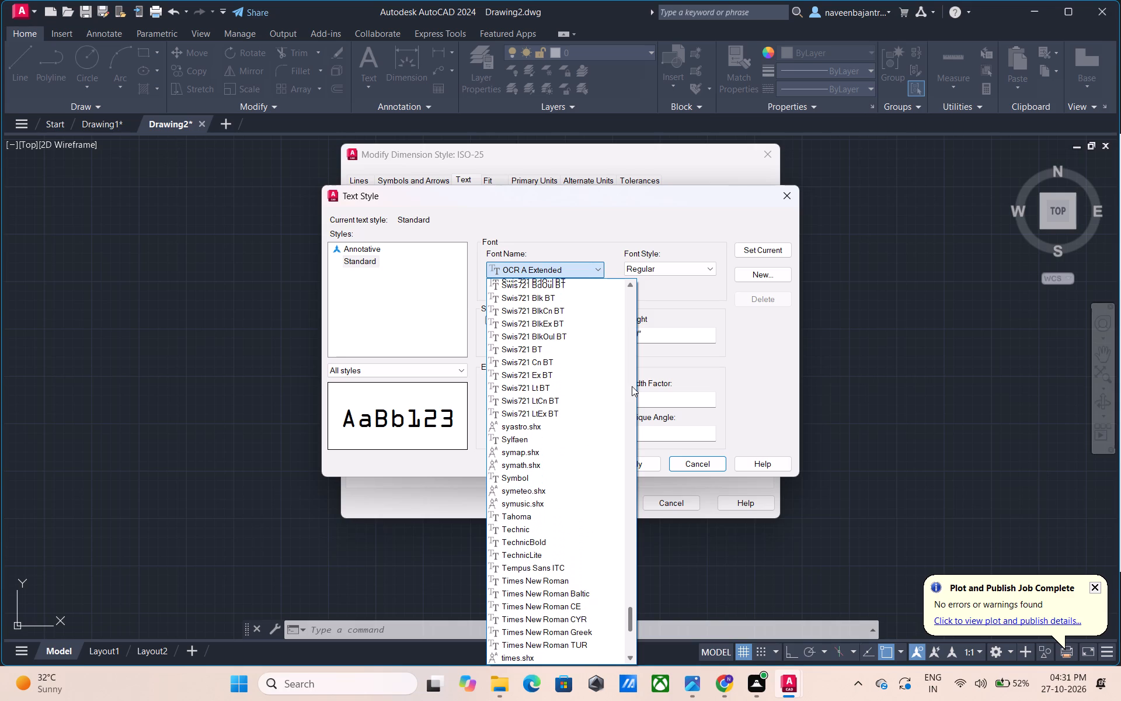
scroll(632, 386, up, 1)
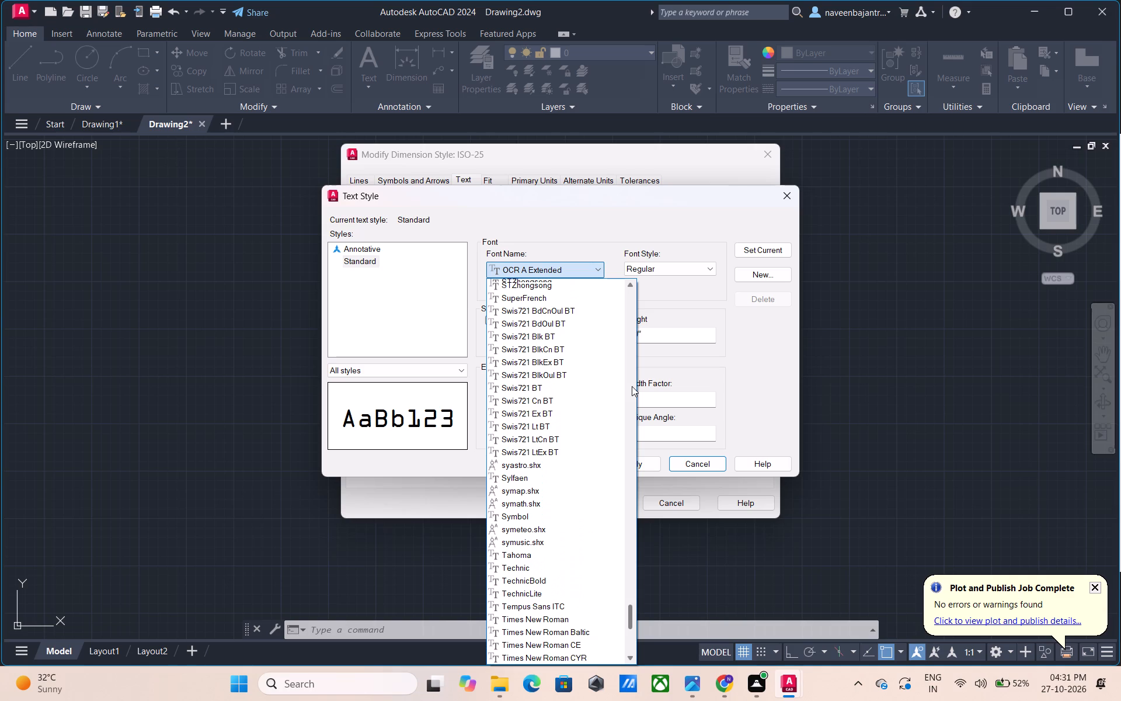
scroll(632, 386, up, 1)
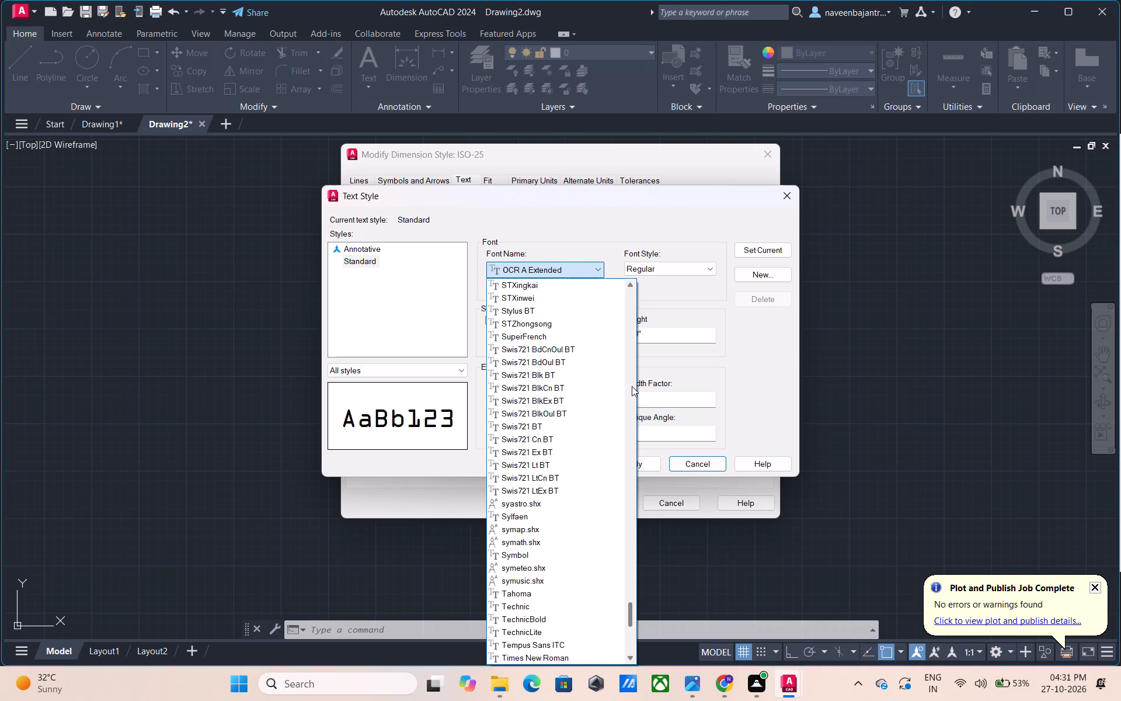
scroll(632, 386, up, 1)
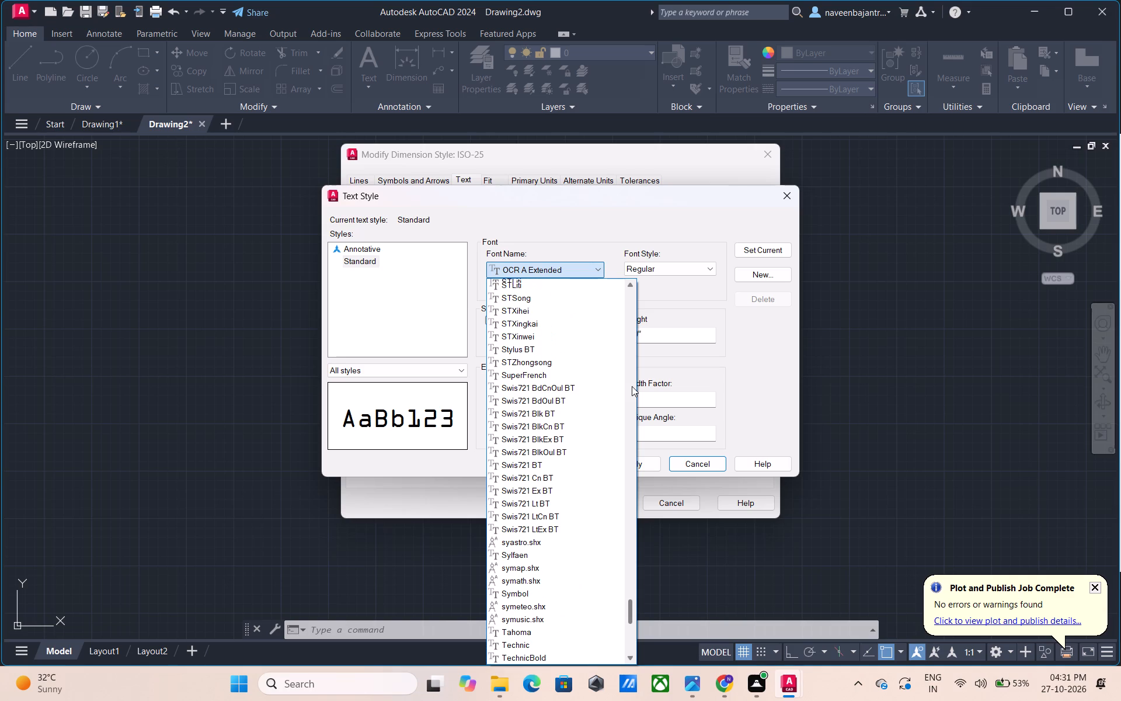
scroll(632, 386, up, 1)
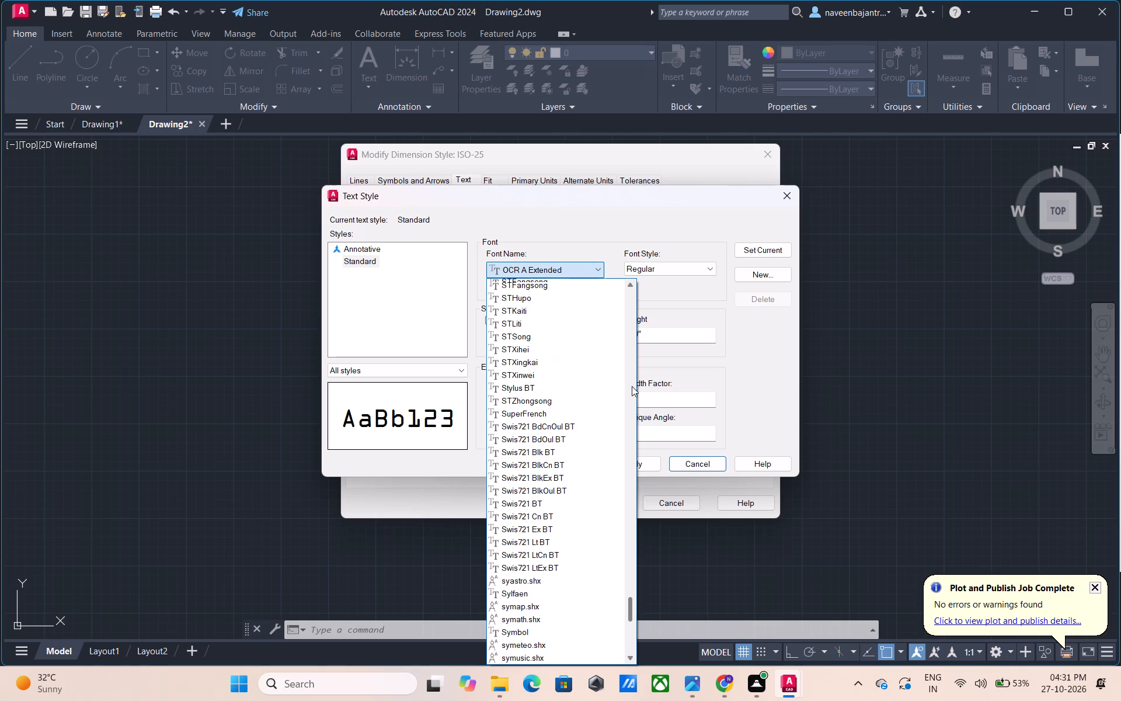
scroll(632, 386, up, 1)
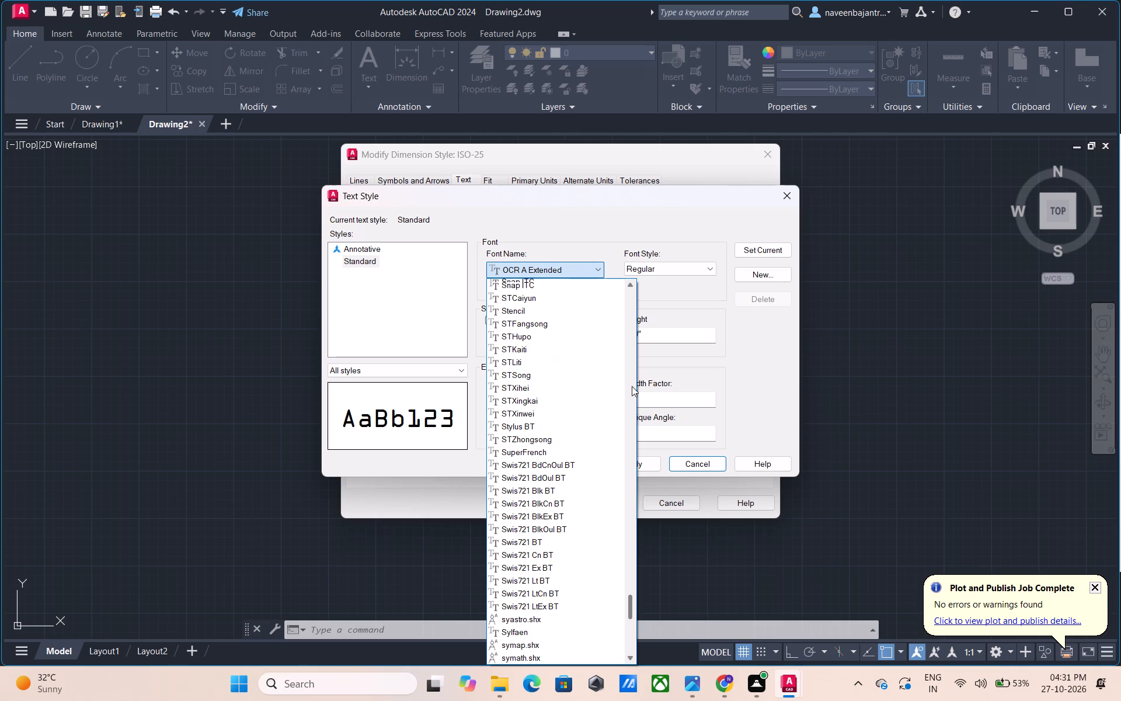
scroll(632, 386, up, 1)
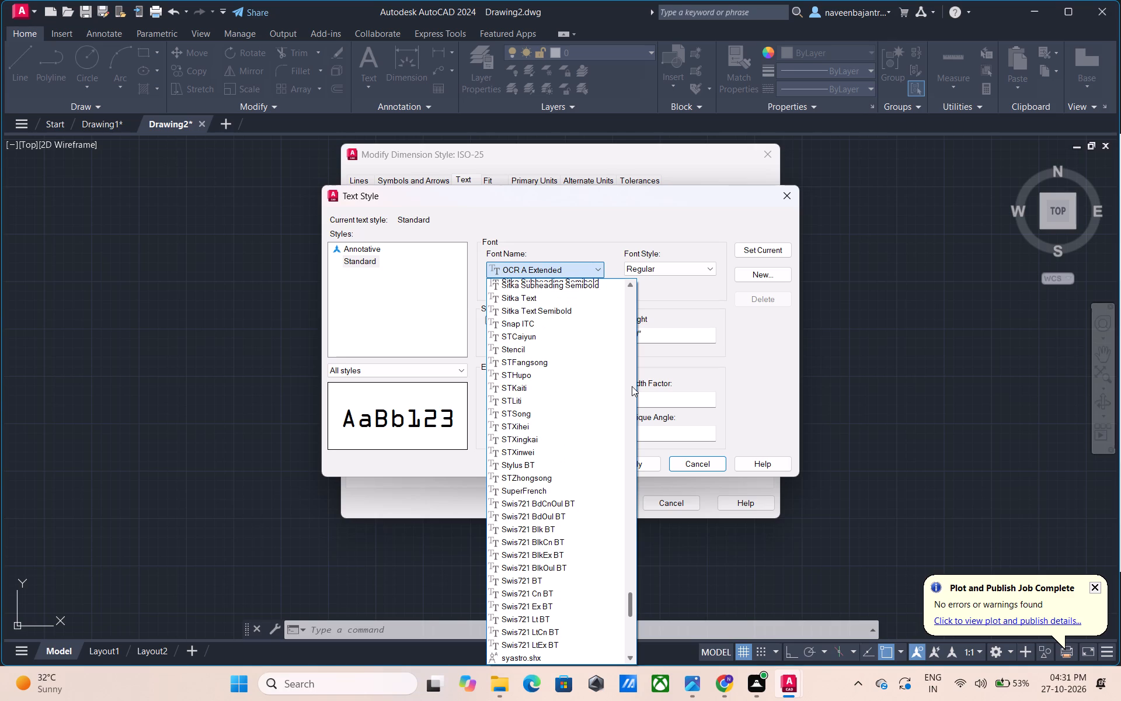
Browse the fonts for the Standard text style in reverse, from the ST fonts through Sitka and SimSun to the Segoe UI fonts.
scroll(632, 386, up, 1)
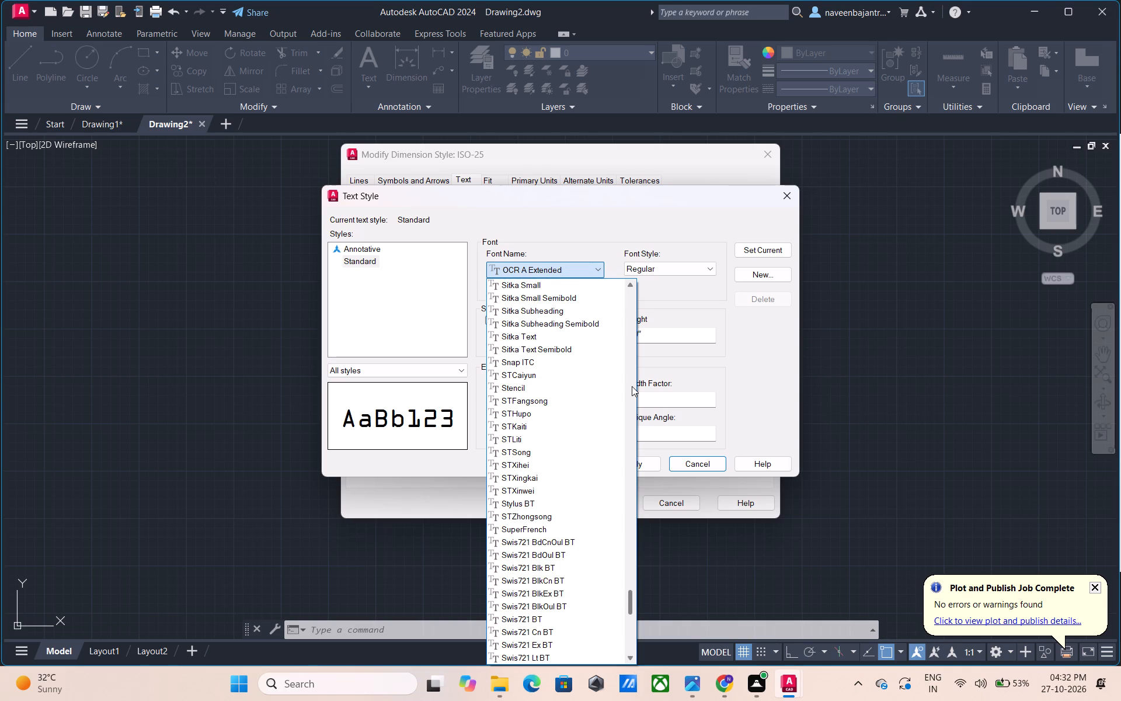
scroll(632, 386, up, 1)
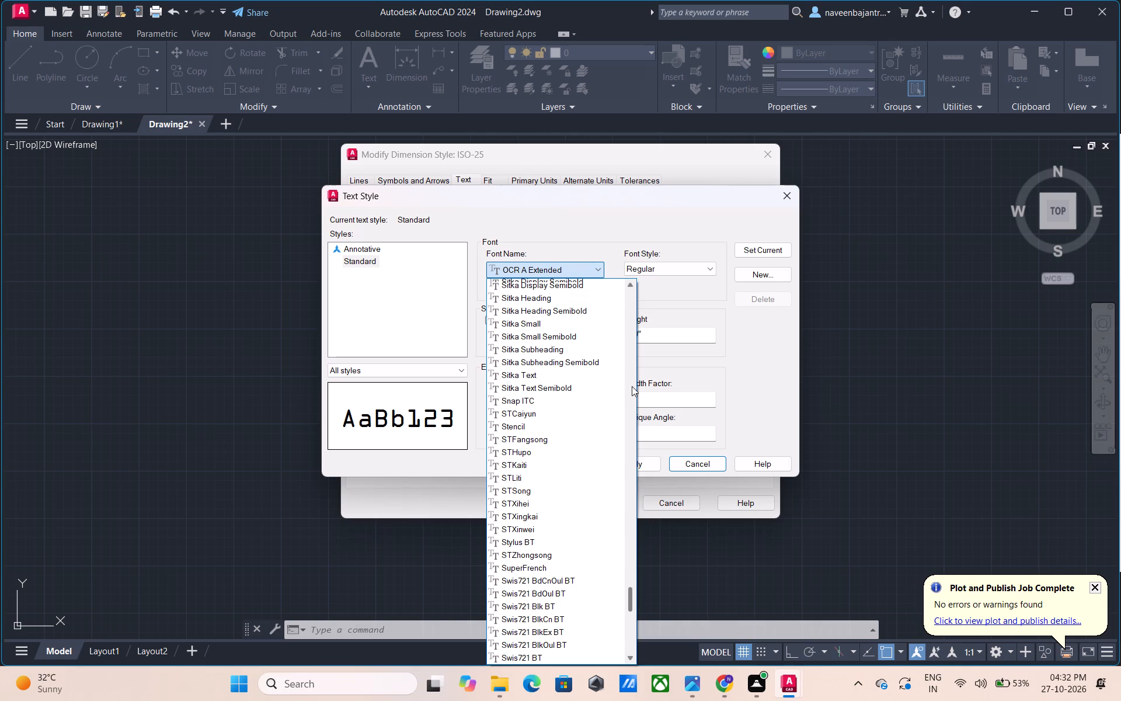
scroll(632, 386, up, 1)
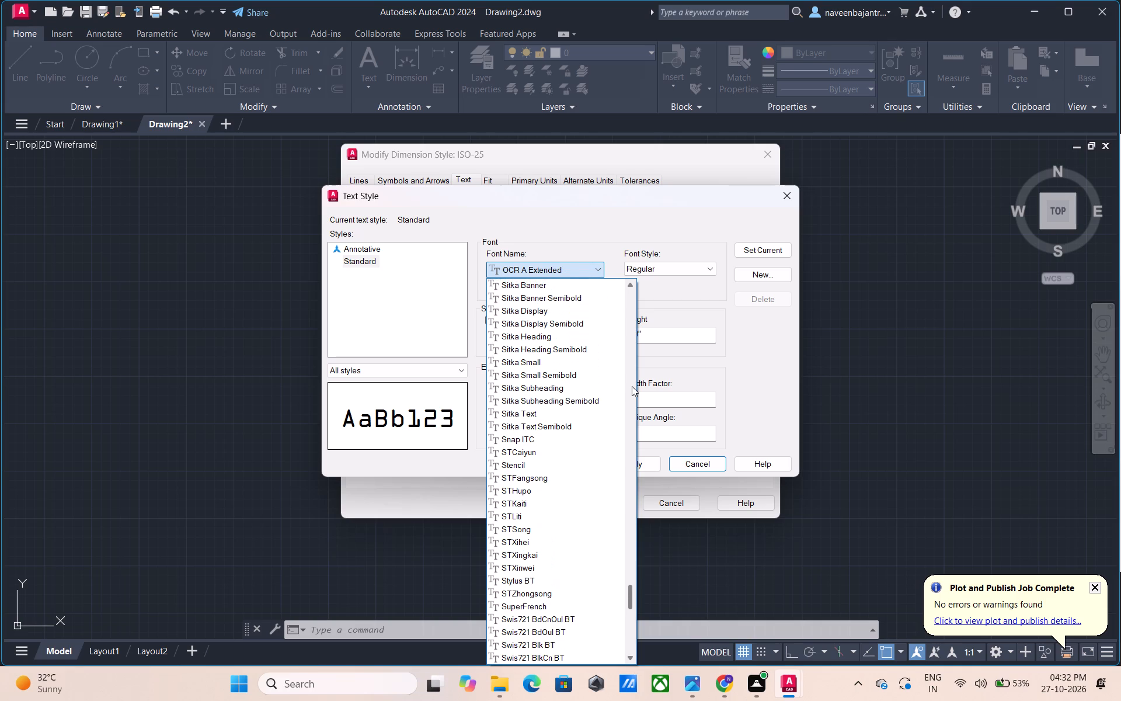
scroll(632, 386, up, 1)
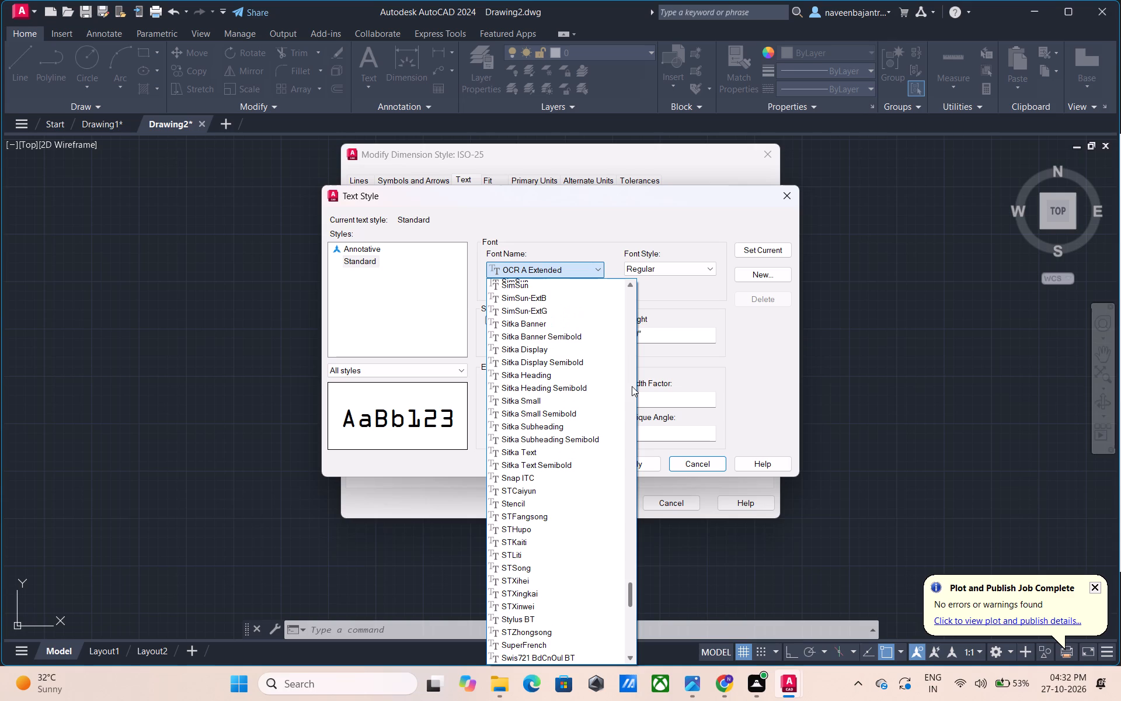
scroll(632, 386, up, 1)
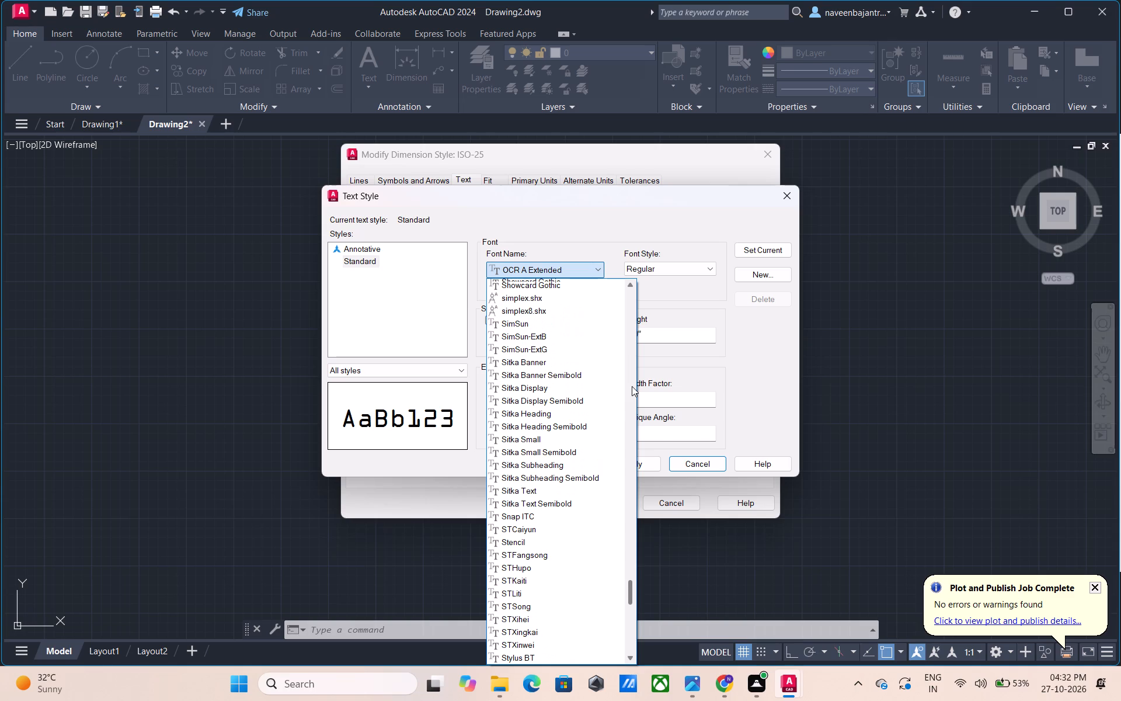
scroll(632, 386, up, 1)
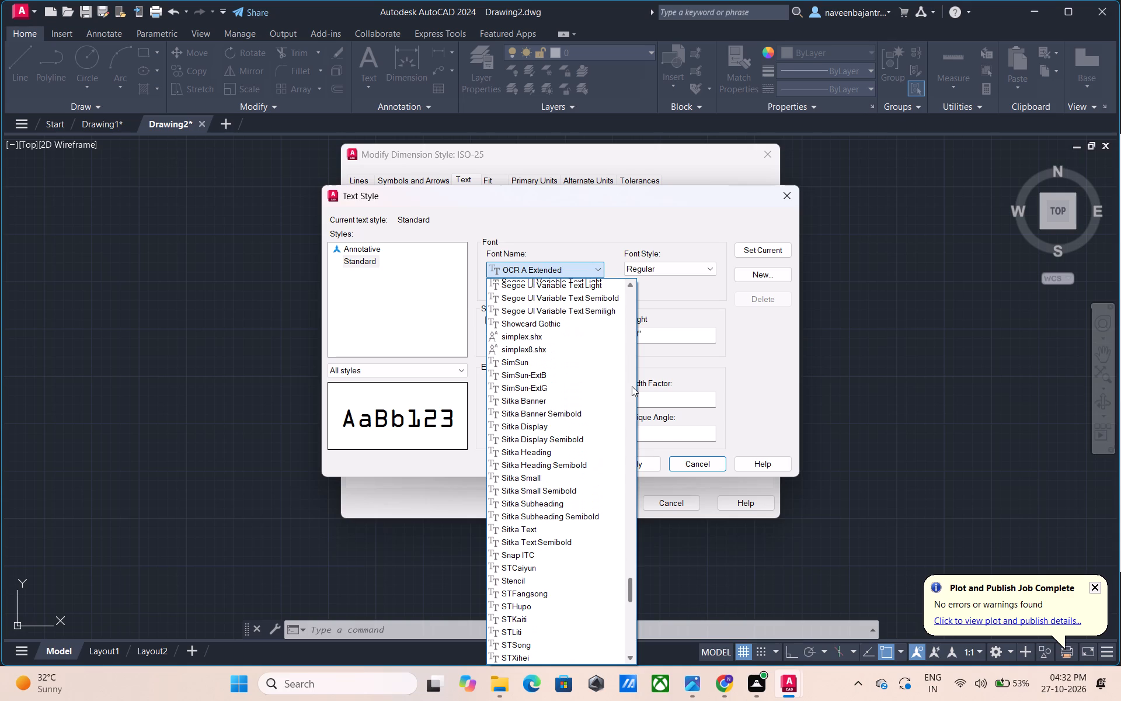
scroll(632, 386, up, 1)
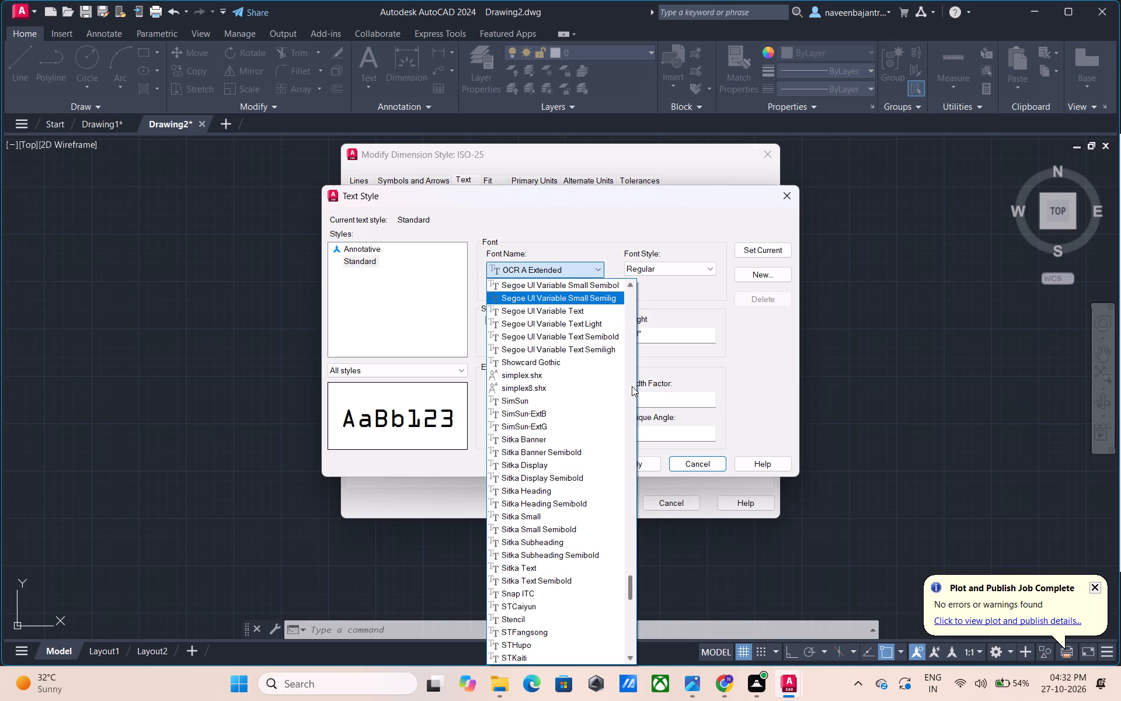
scroll(632, 386, up, 1)
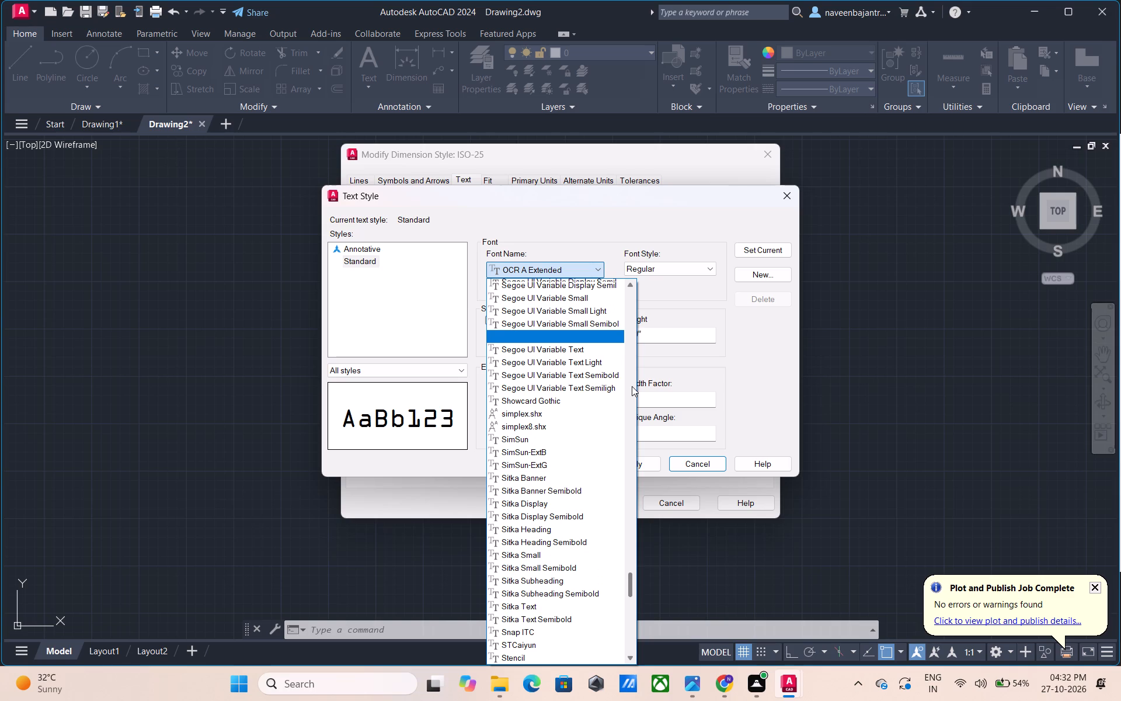
scroll(632, 386, up, 1)
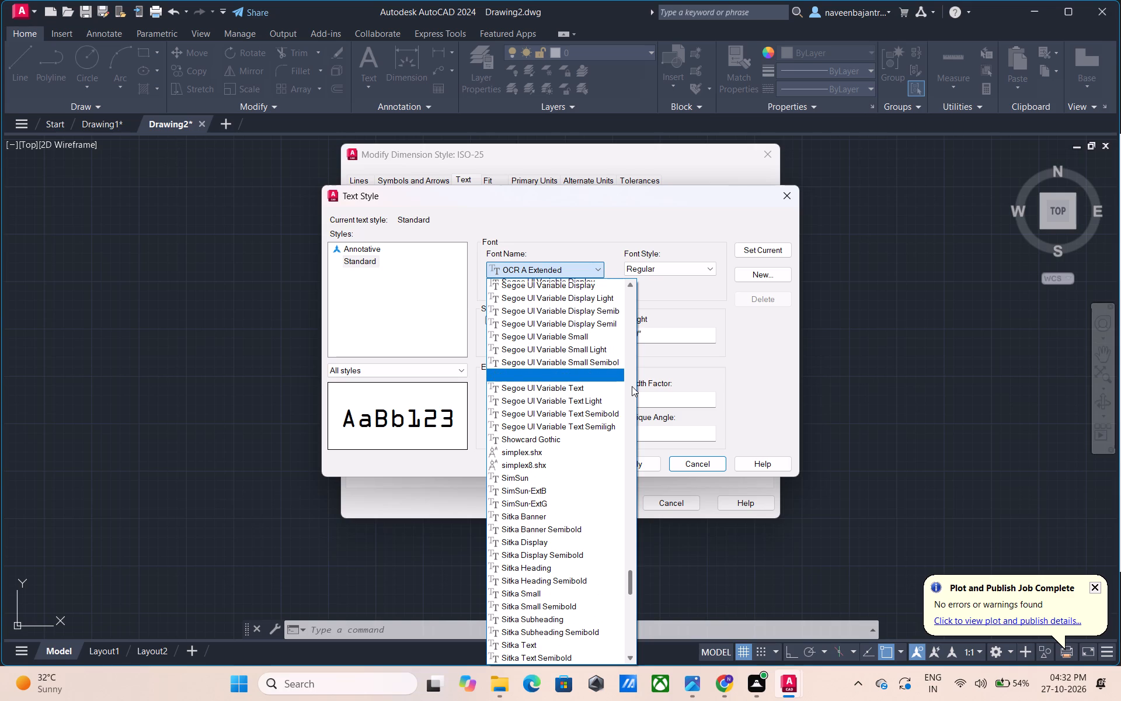
scroll(632, 386, up, 1)
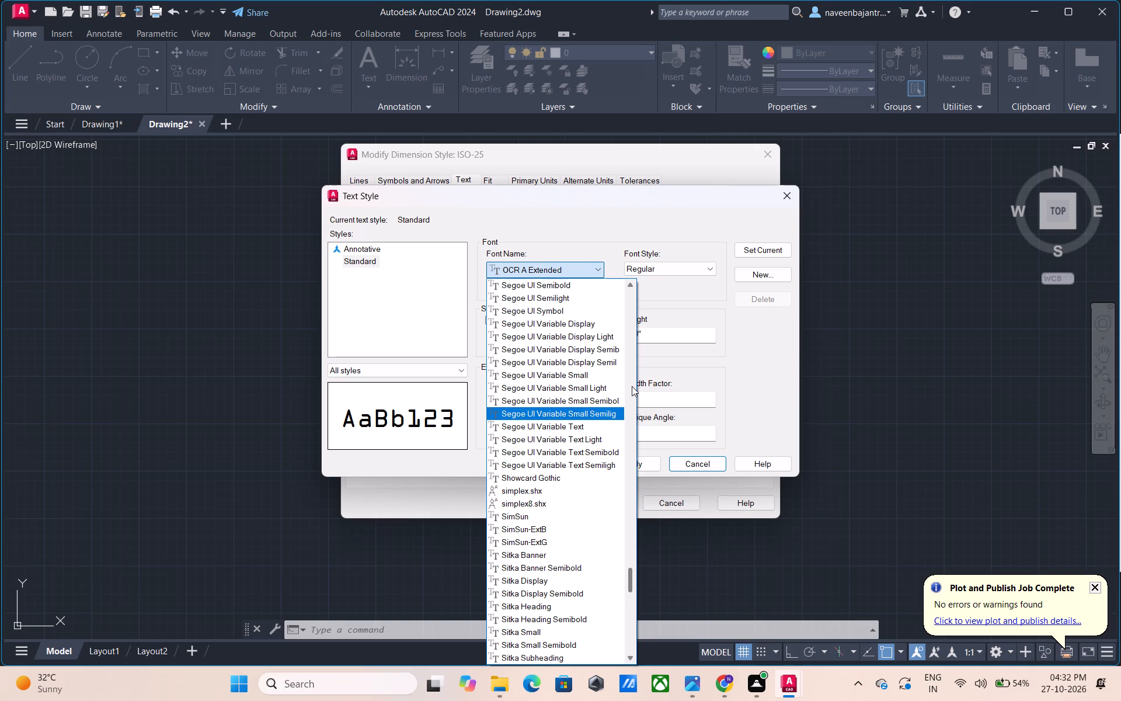
scroll(632, 386, up, 1)
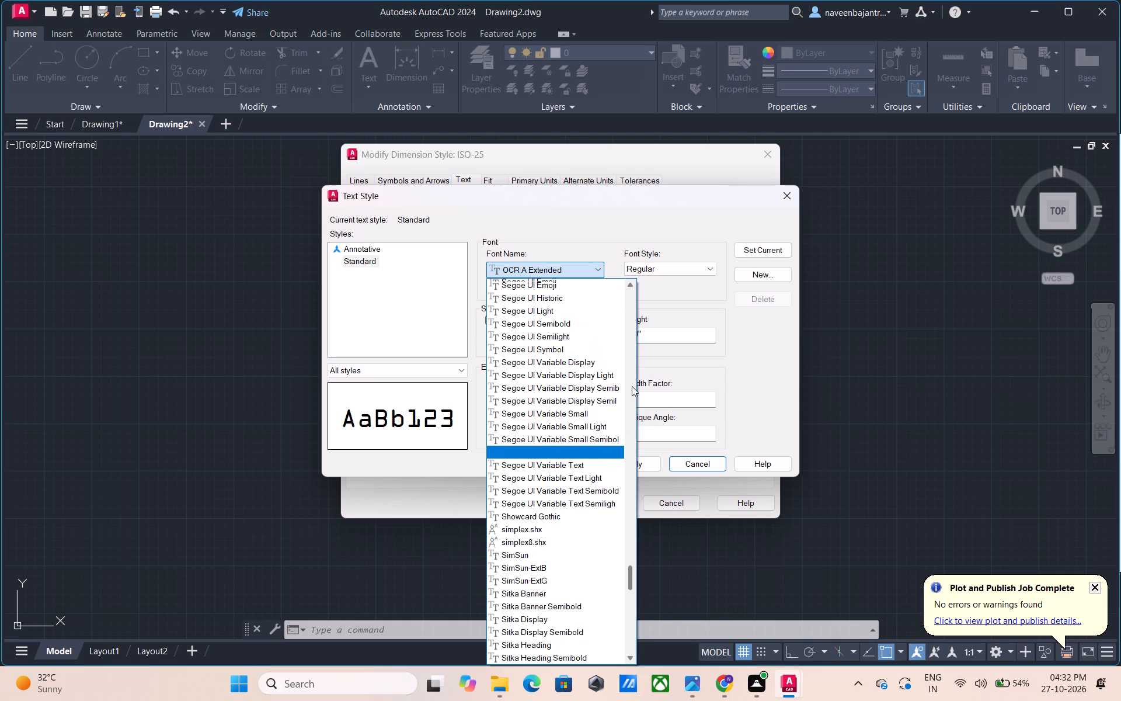
scroll(632, 386, up, 1)
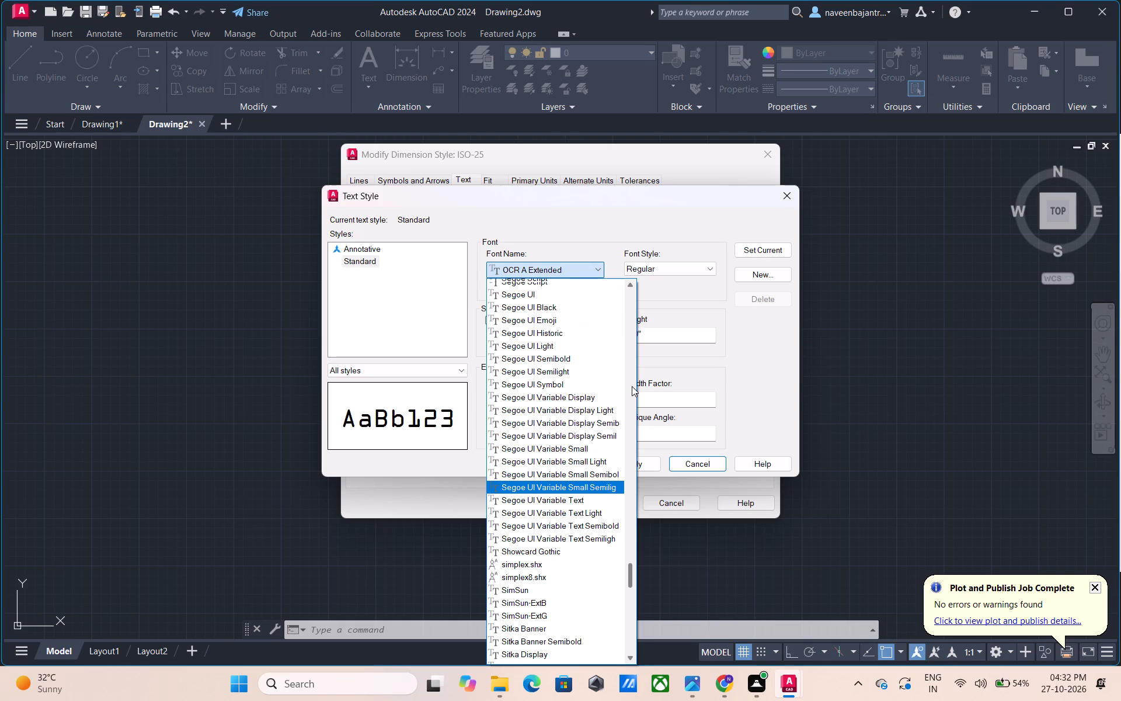
Browse further back through the Standard text style's fonts, from Segoe UI through the roman and Rockwell fonts to OCR A Extended.
scroll(632, 386, up, 1)
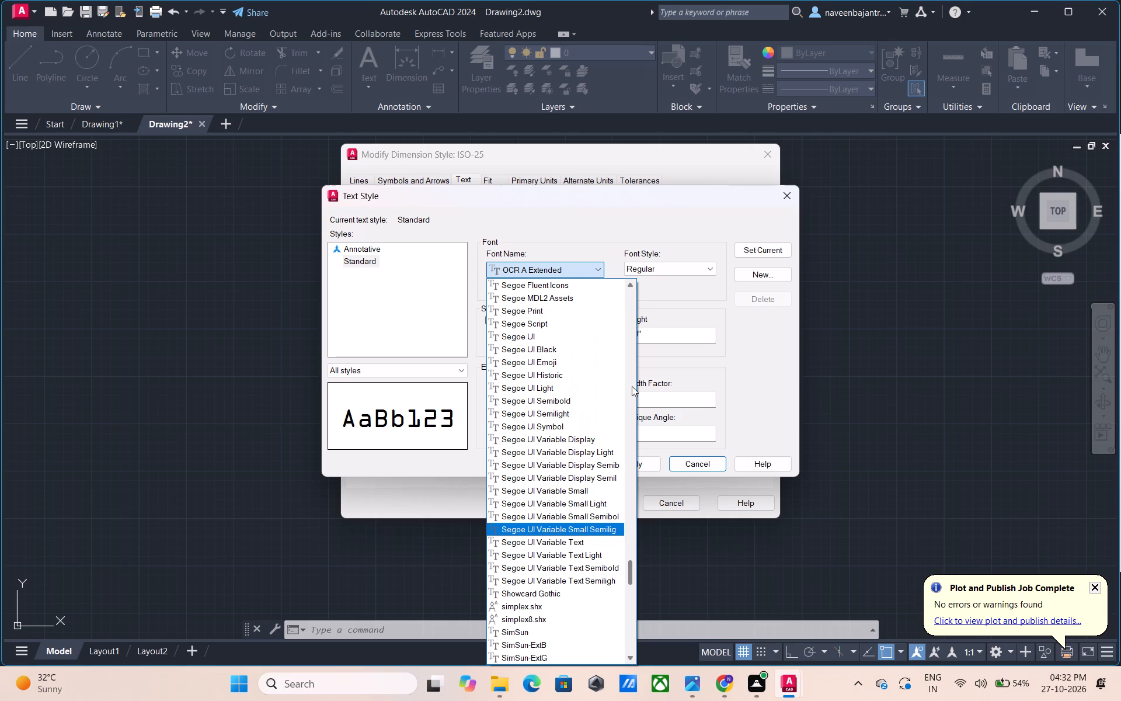
scroll(632, 386, up, 1)
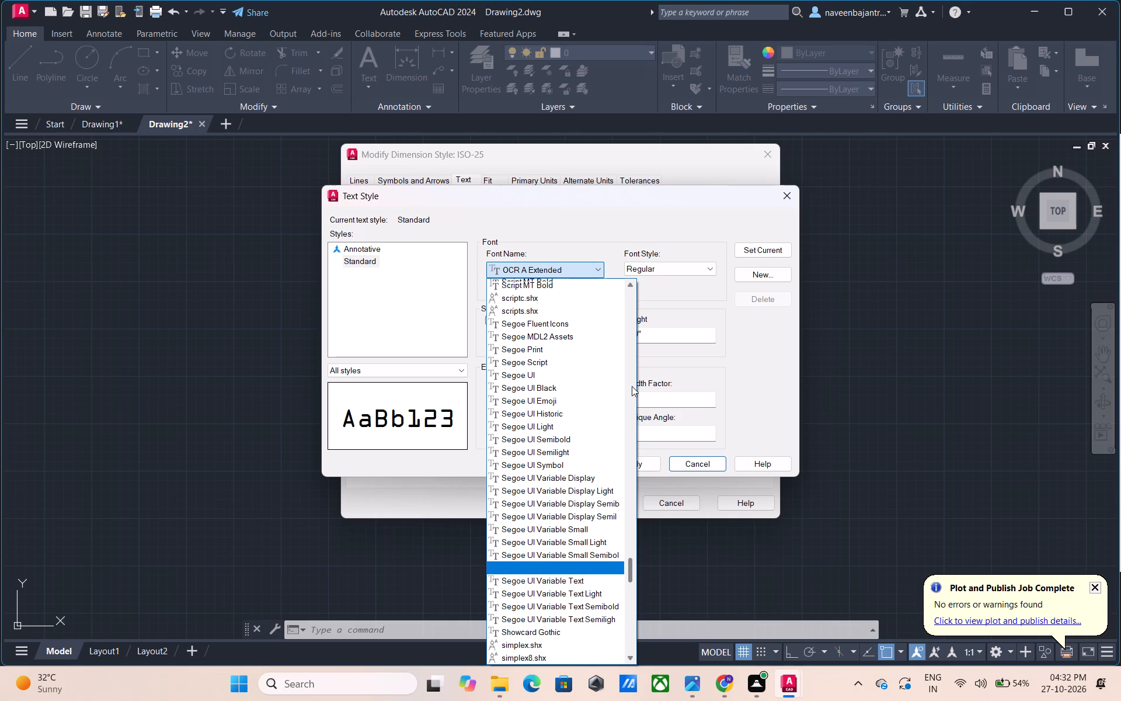
scroll(632, 386, up, 1)
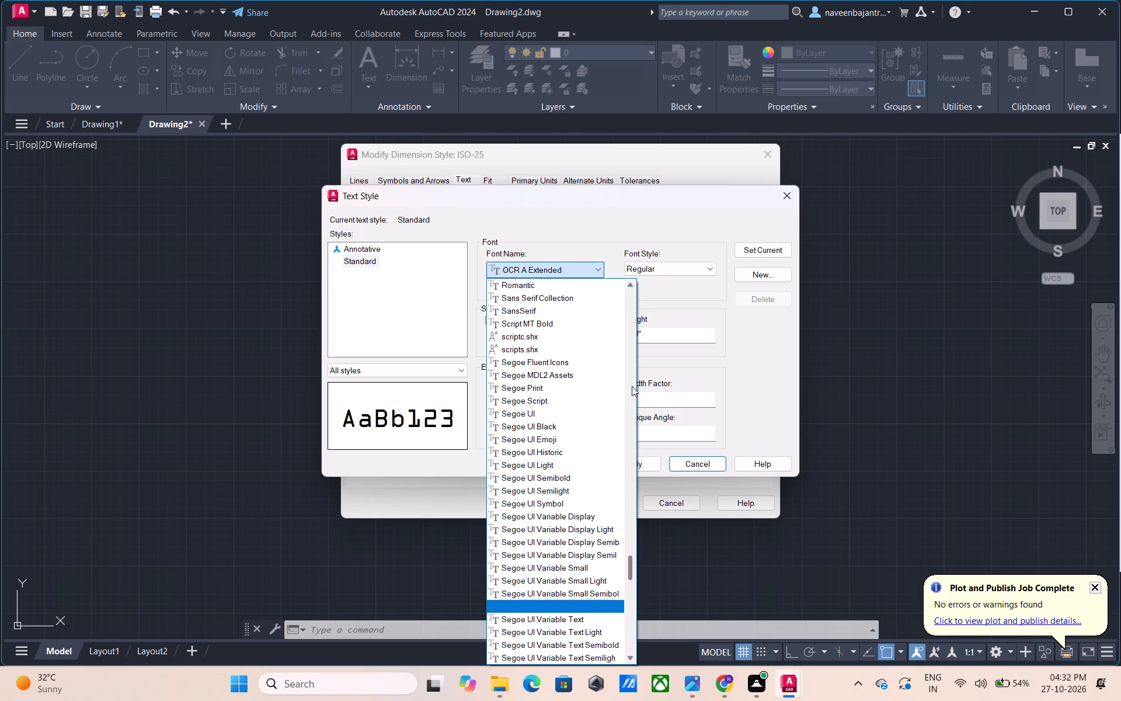
scroll(632, 386, up, 1)
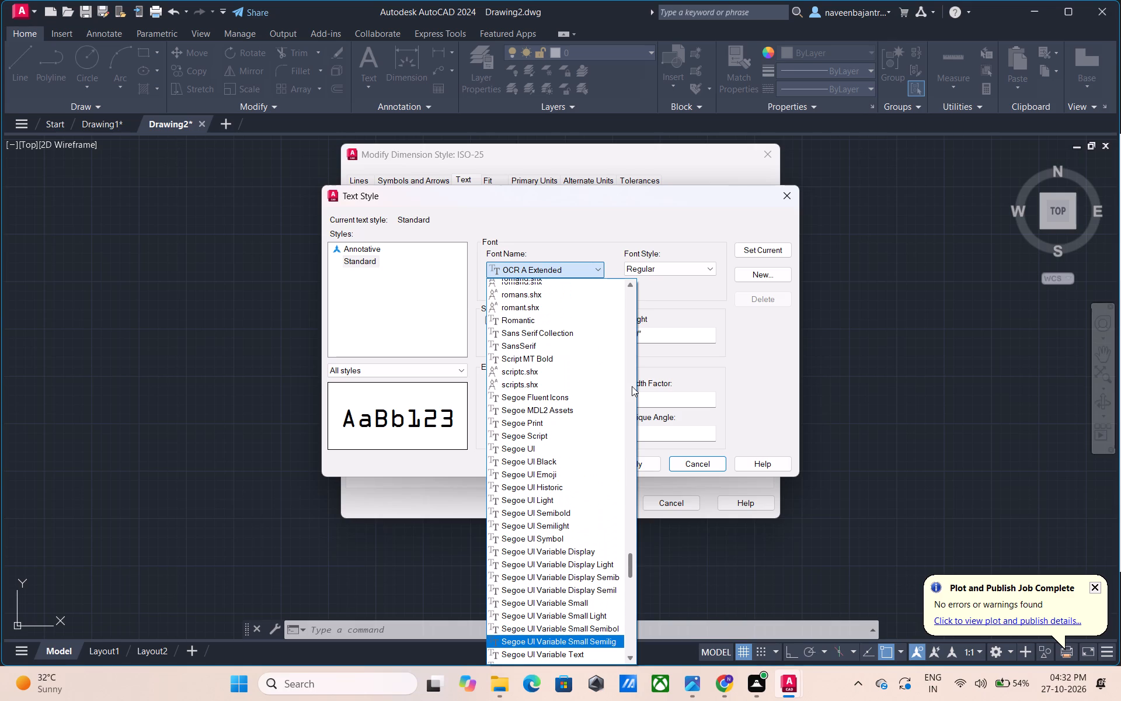
scroll(632, 386, up, 1)
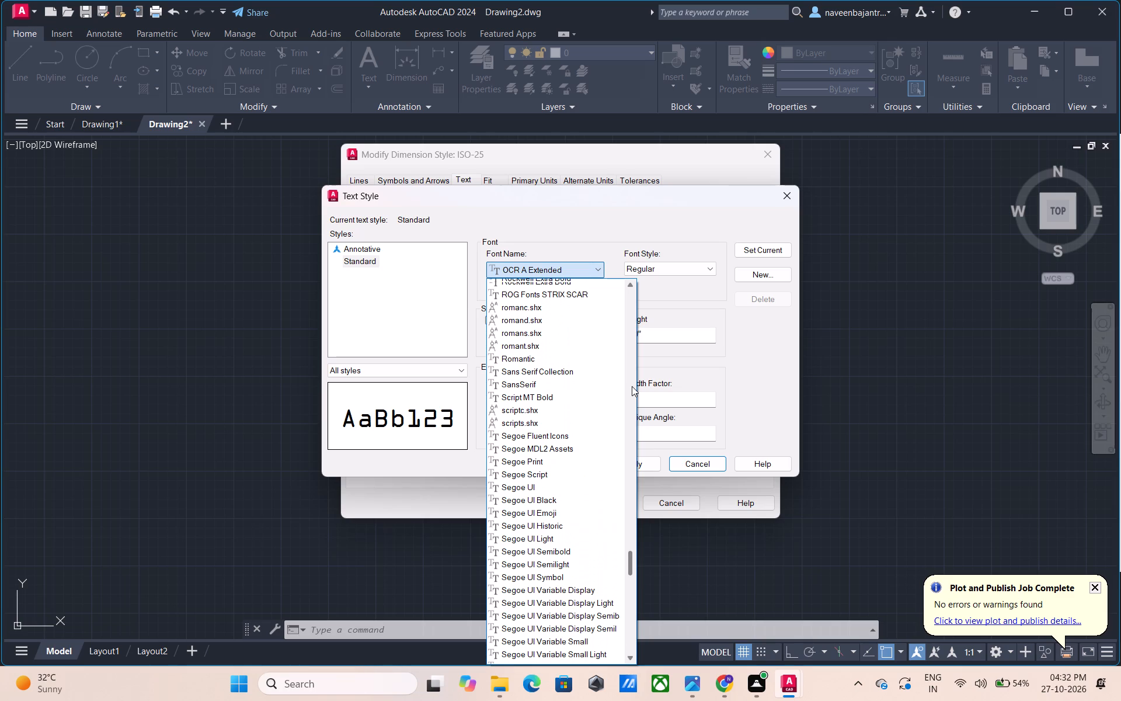
scroll(632, 386, up, 1)
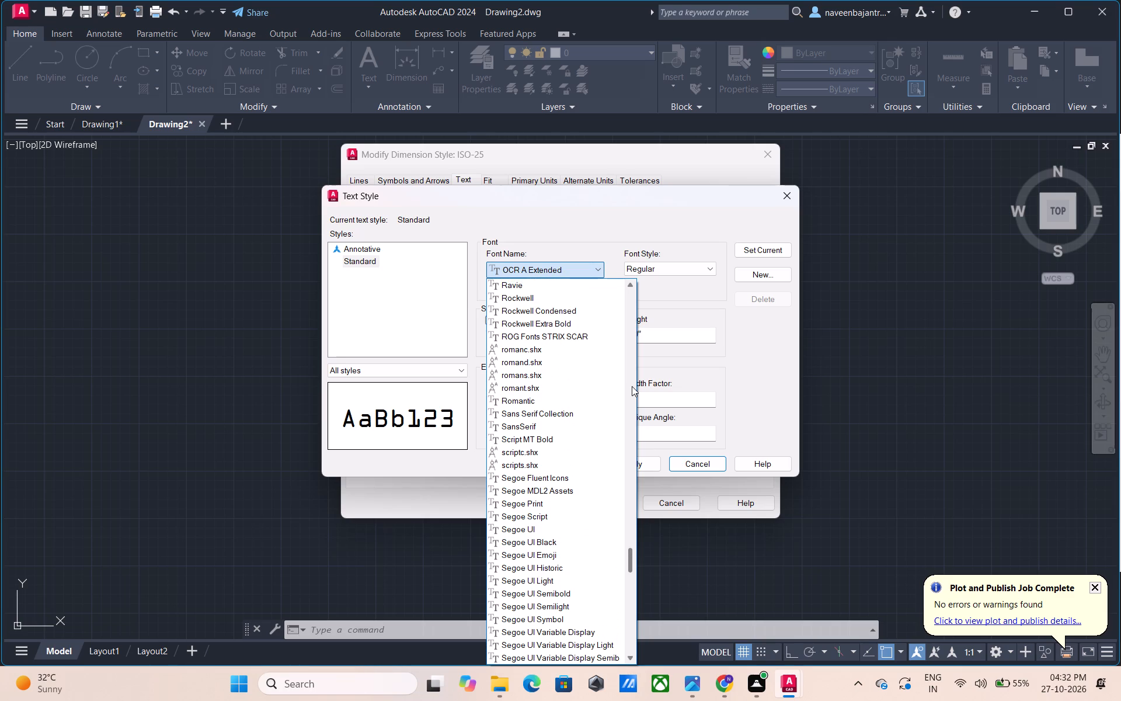
scroll(632, 386, up, 1)
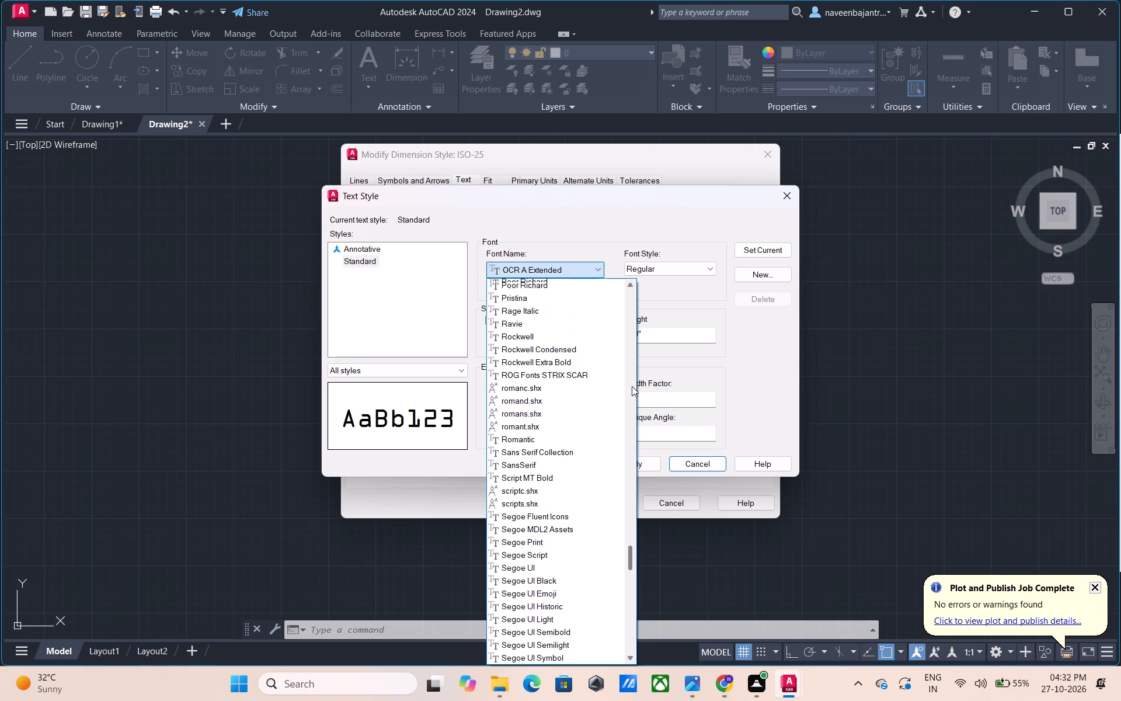
scroll(632, 386, up, 1)
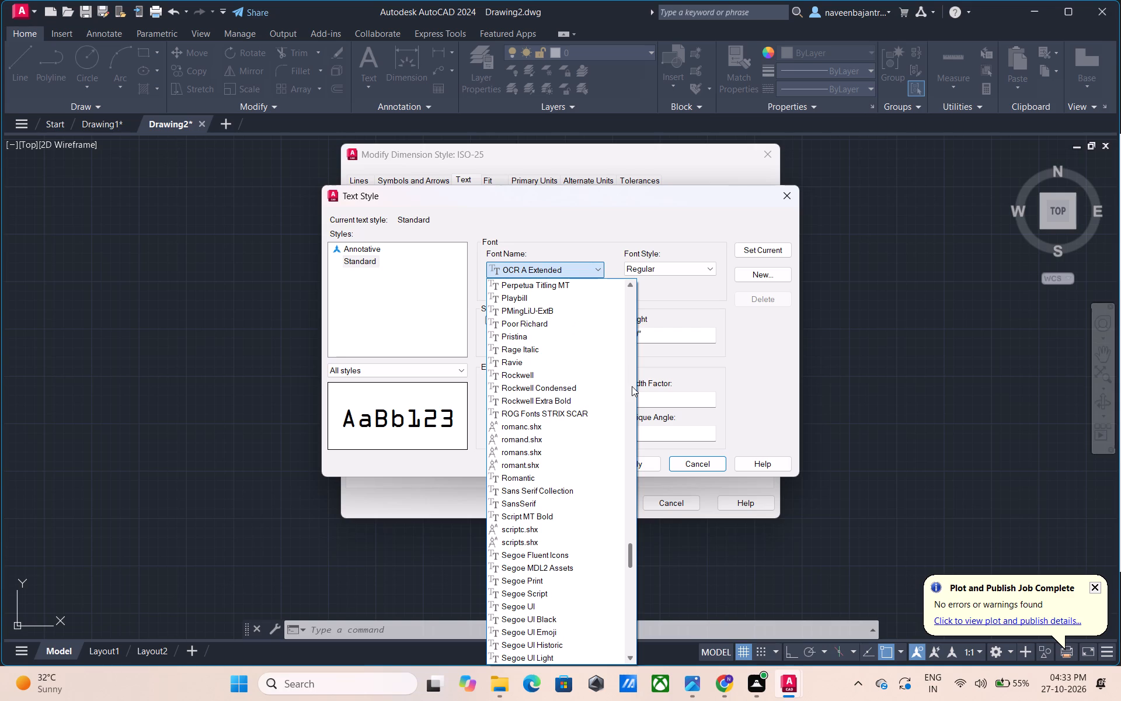
scroll(632, 386, up, 1)
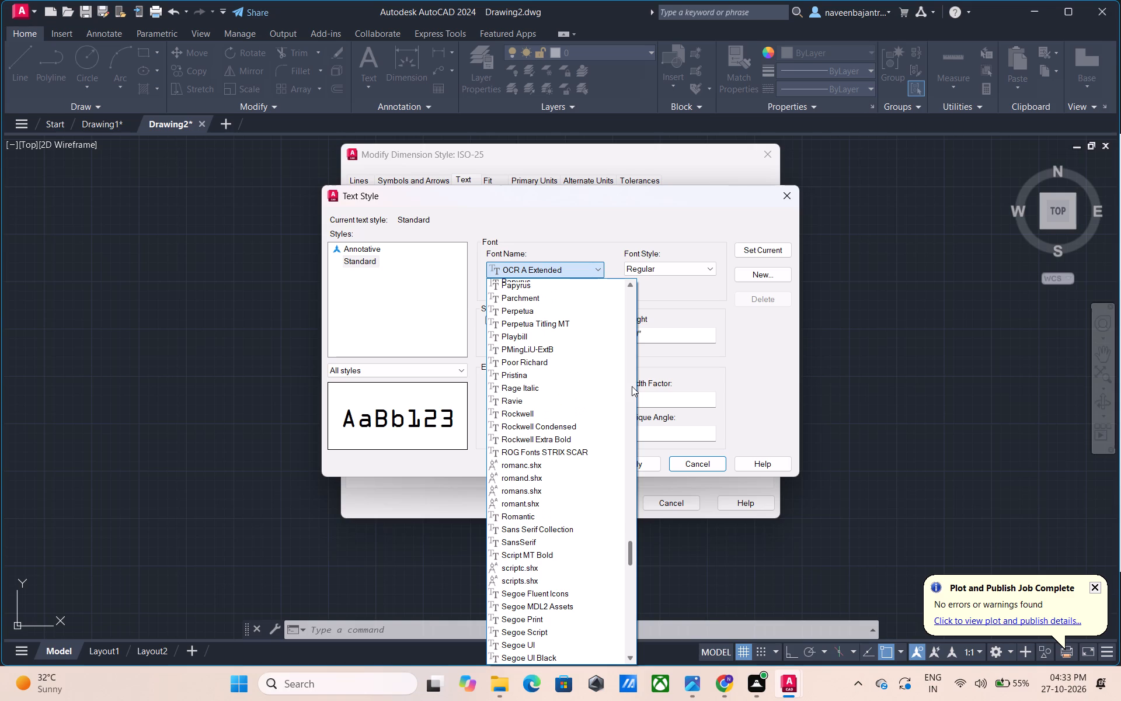
scroll(632, 386, up, 1)
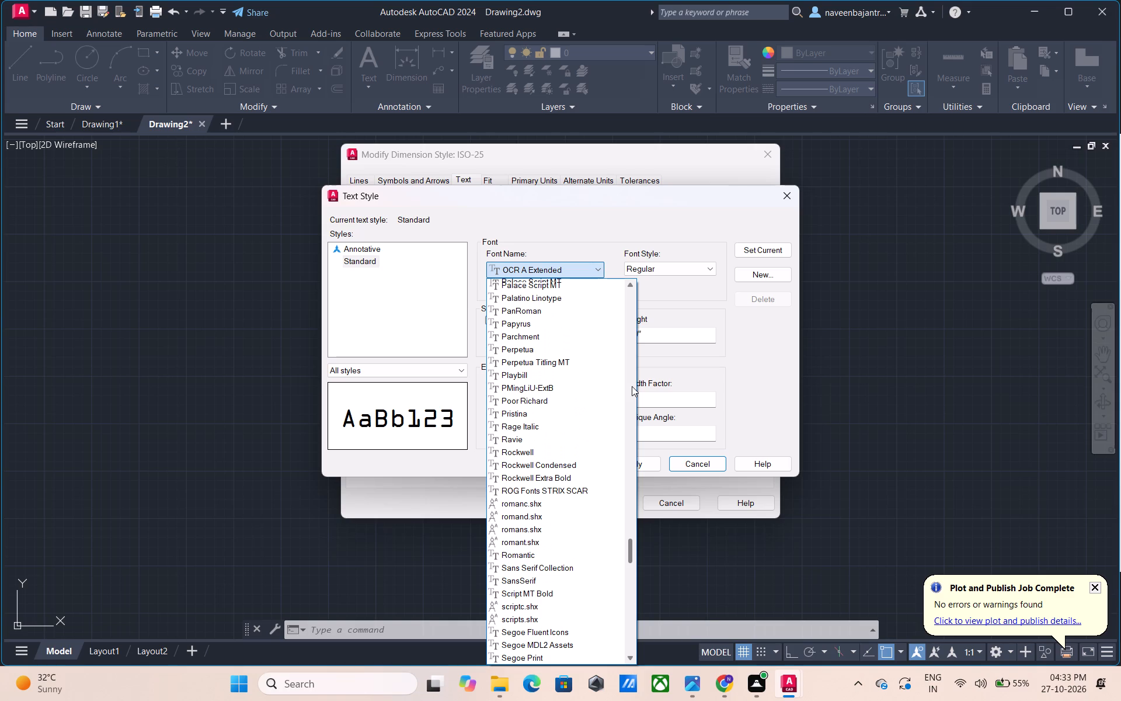
scroll(632, 386, up, 1)
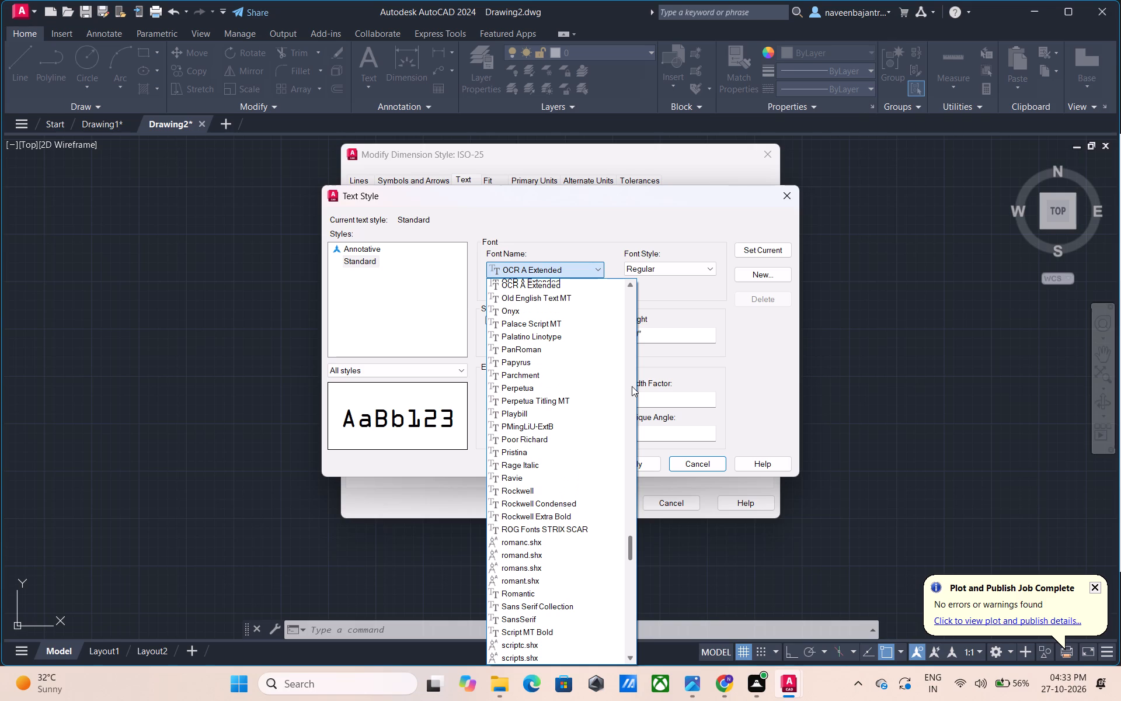
Browse further back through the Standard text style's fonts, from OCR A Extended through Nirmala and the MS fonts to Mongolian Baiti.
scroll(632, 386, up, 1)
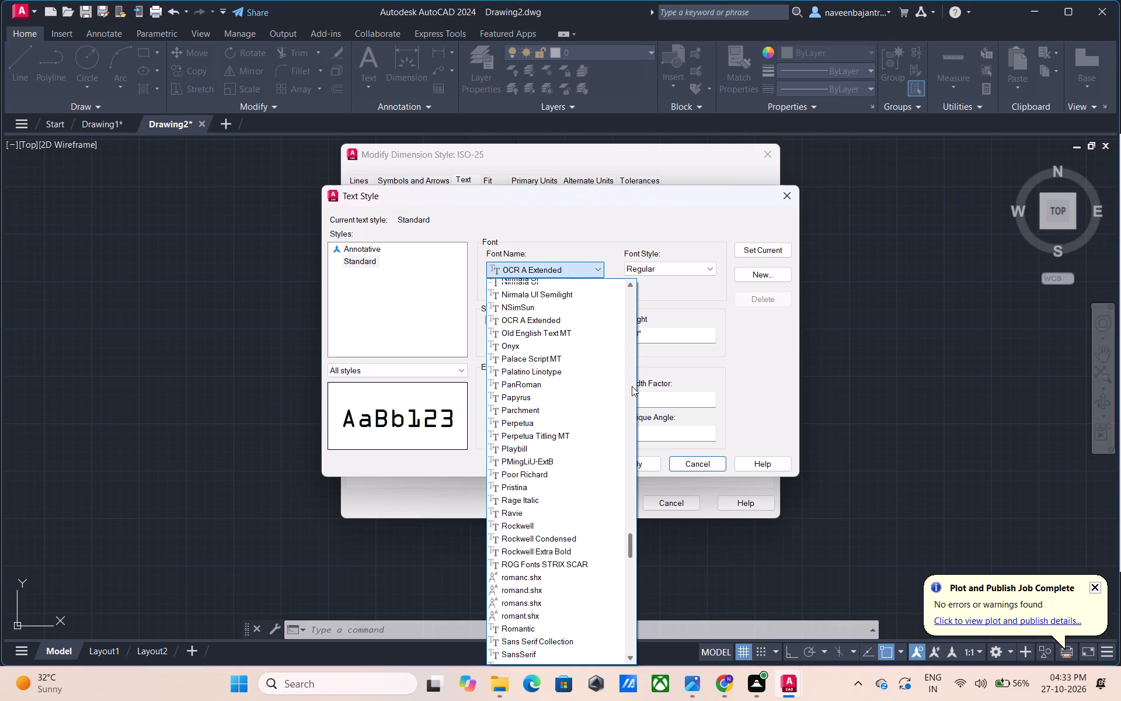
scroll(632, 386, up, 1)
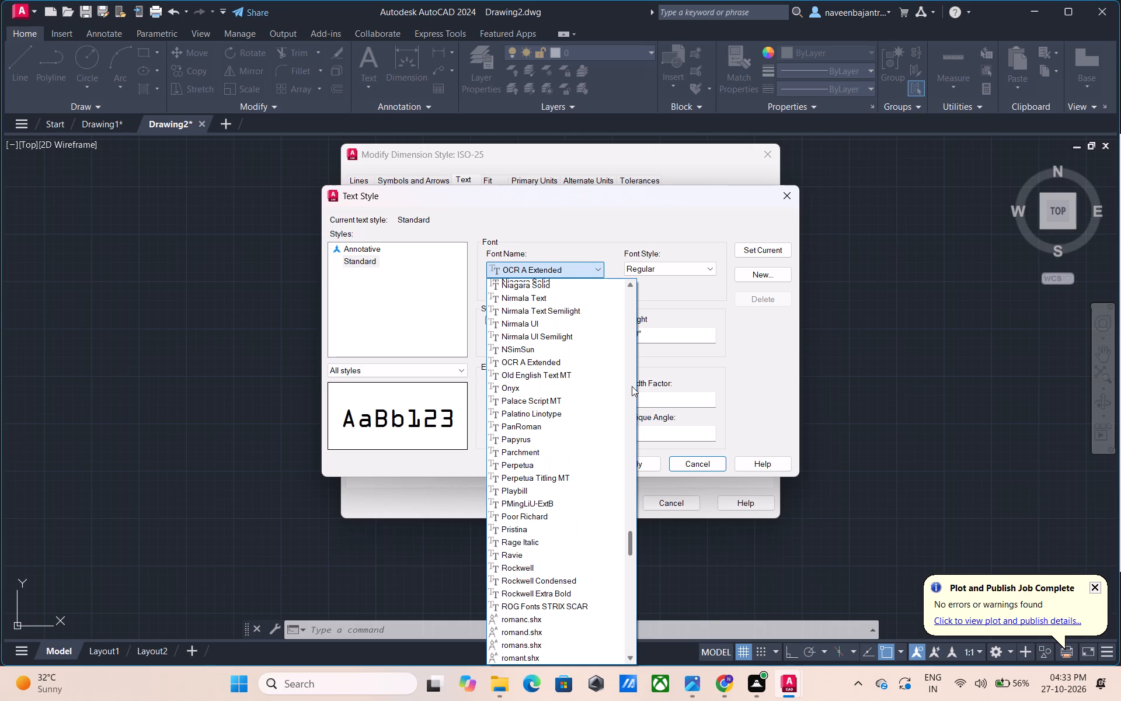
scroll(632, 386, up, 1)
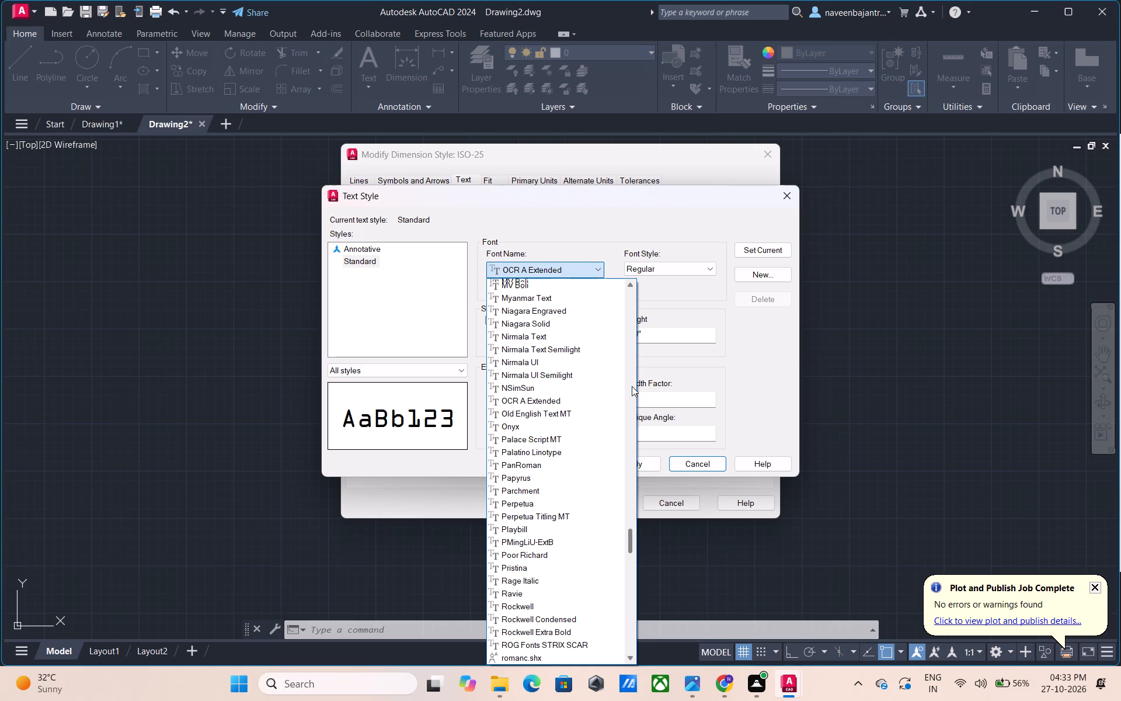
scroll(632, 386, up, 1)
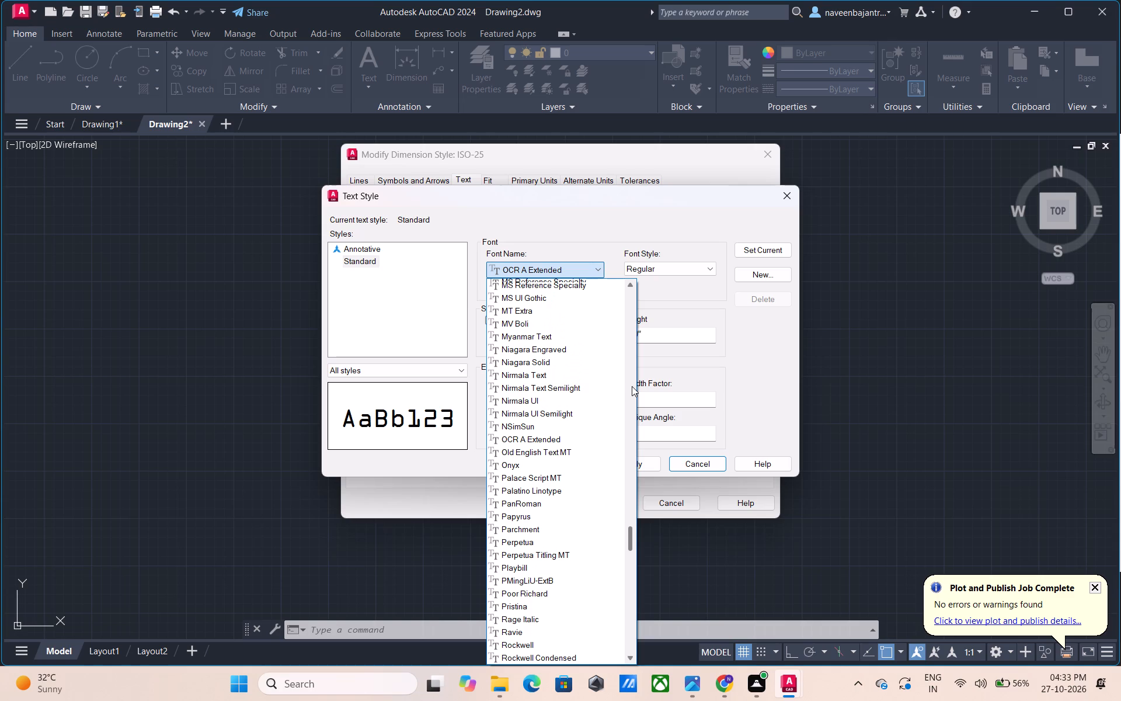
scroll(632, 386, up, 1)
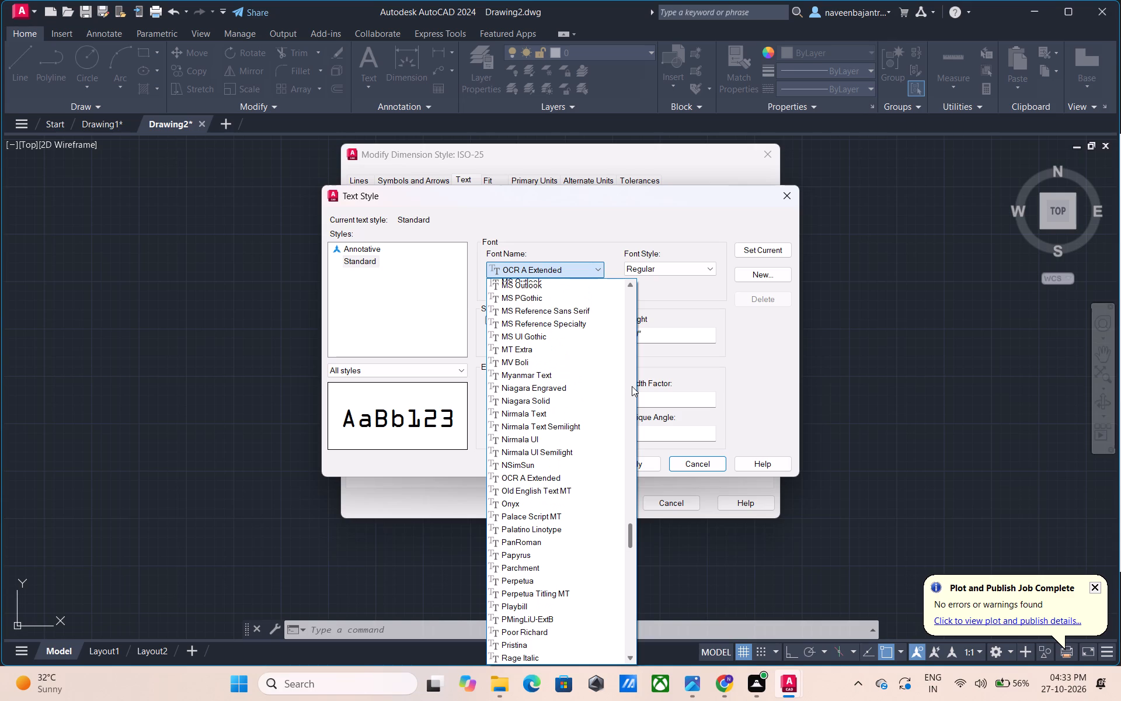
scroll(632, 386, up, 1)
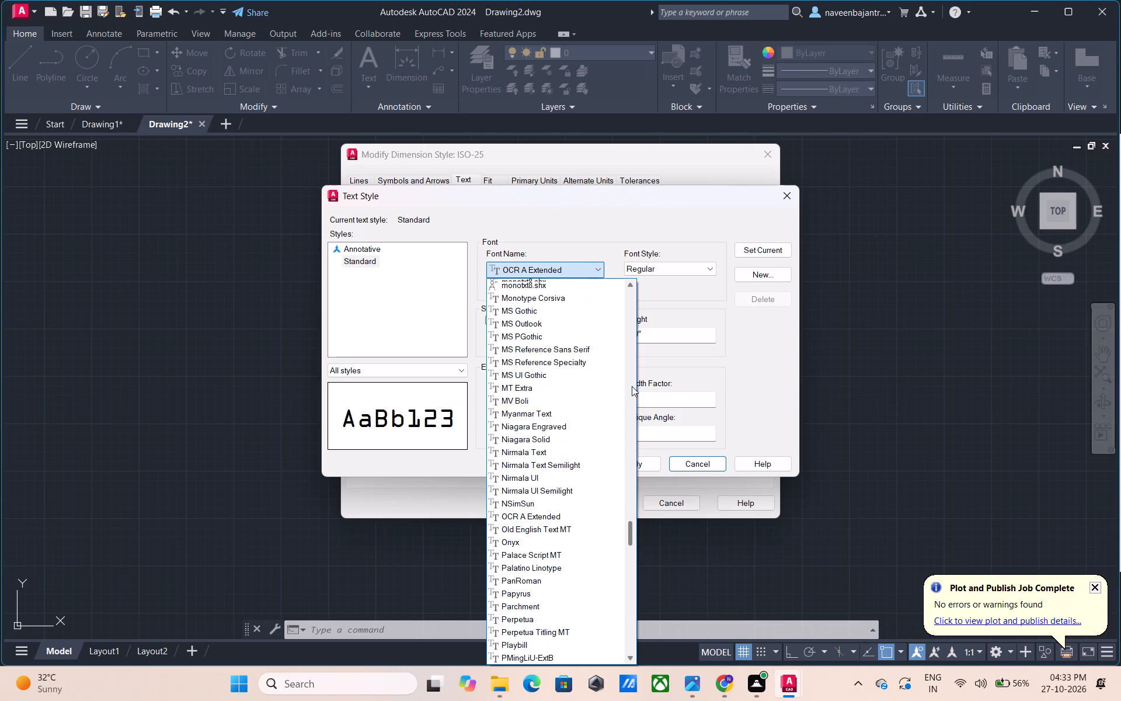
scroll(632, 386, up, 1)
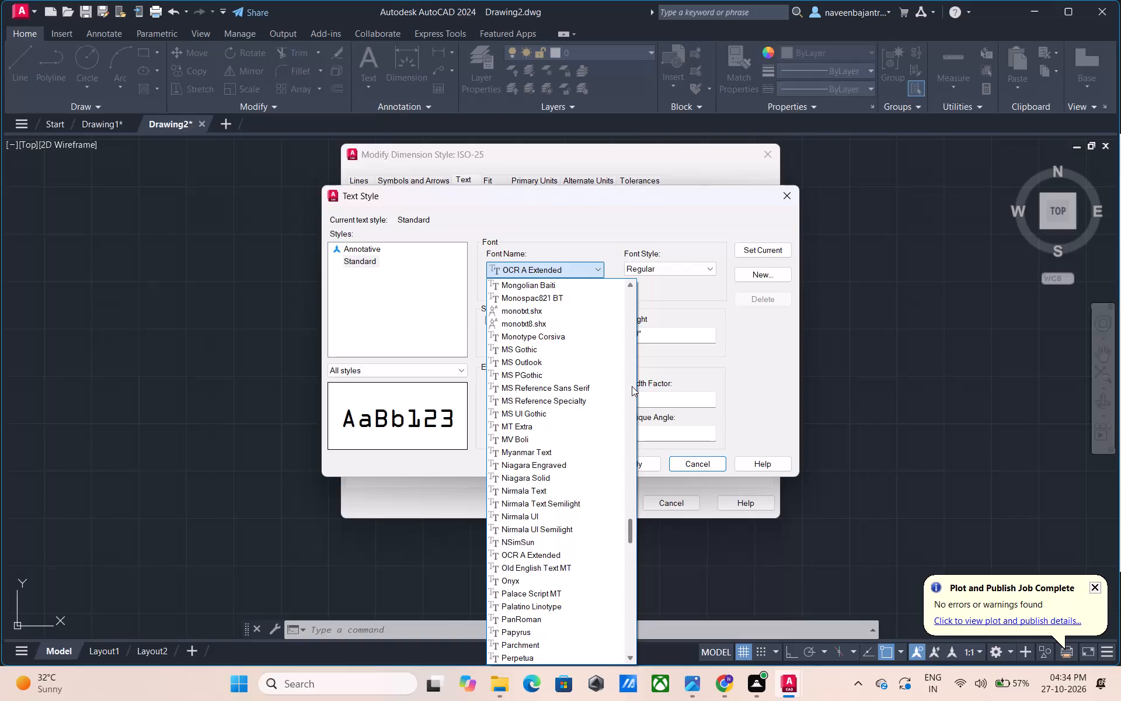
Look through the Standard text style's font list from Mongolian Baiti forward to the Segoe UI fonts and back to the Nirmala fonts.
scroll(632, 386, down, 1)
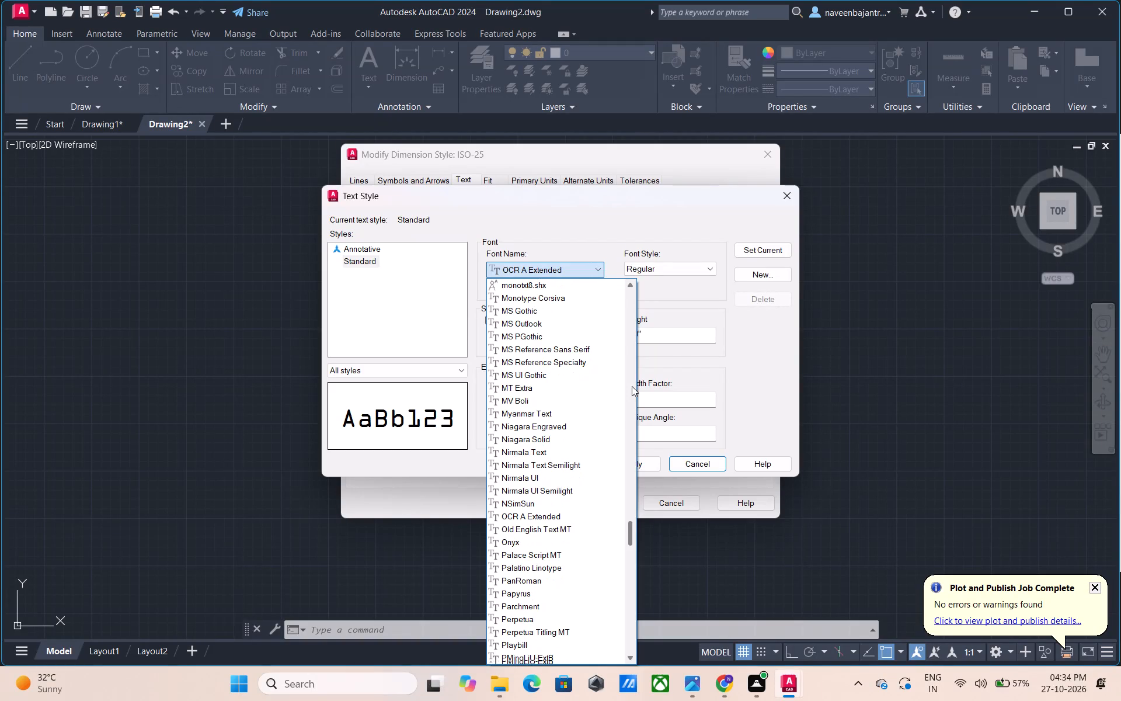
scroll(632, 386, down, 1)
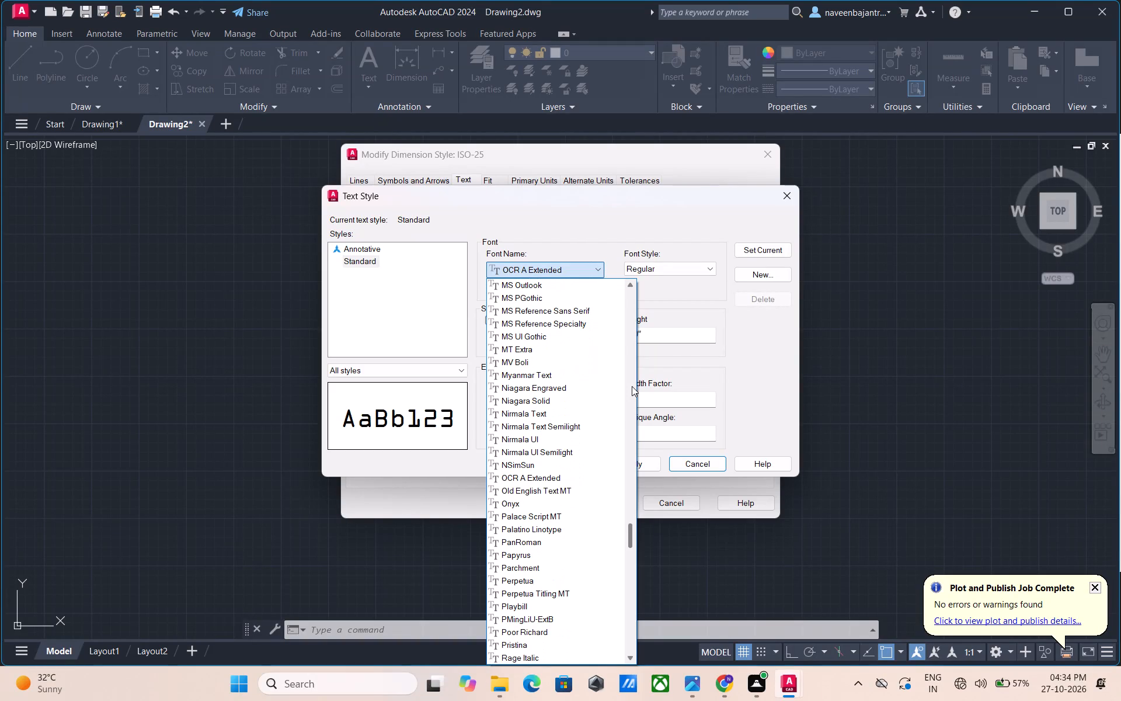
scroll(632, 386, down, 2)
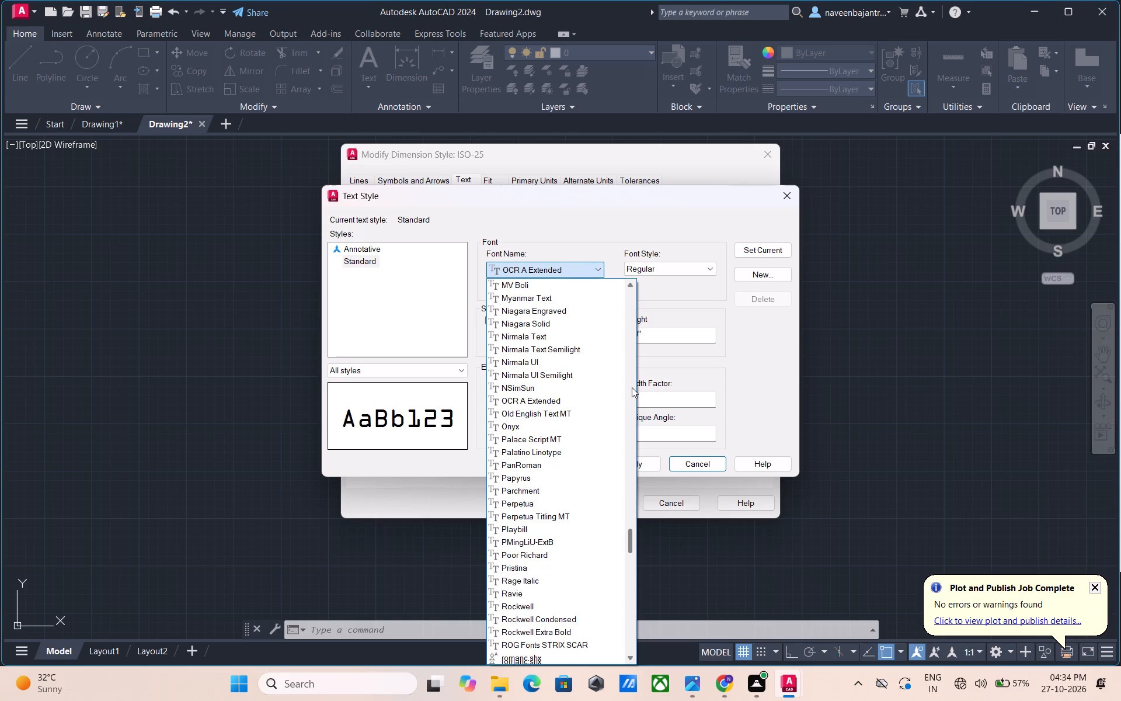
scroll(632, 387, down, 2)
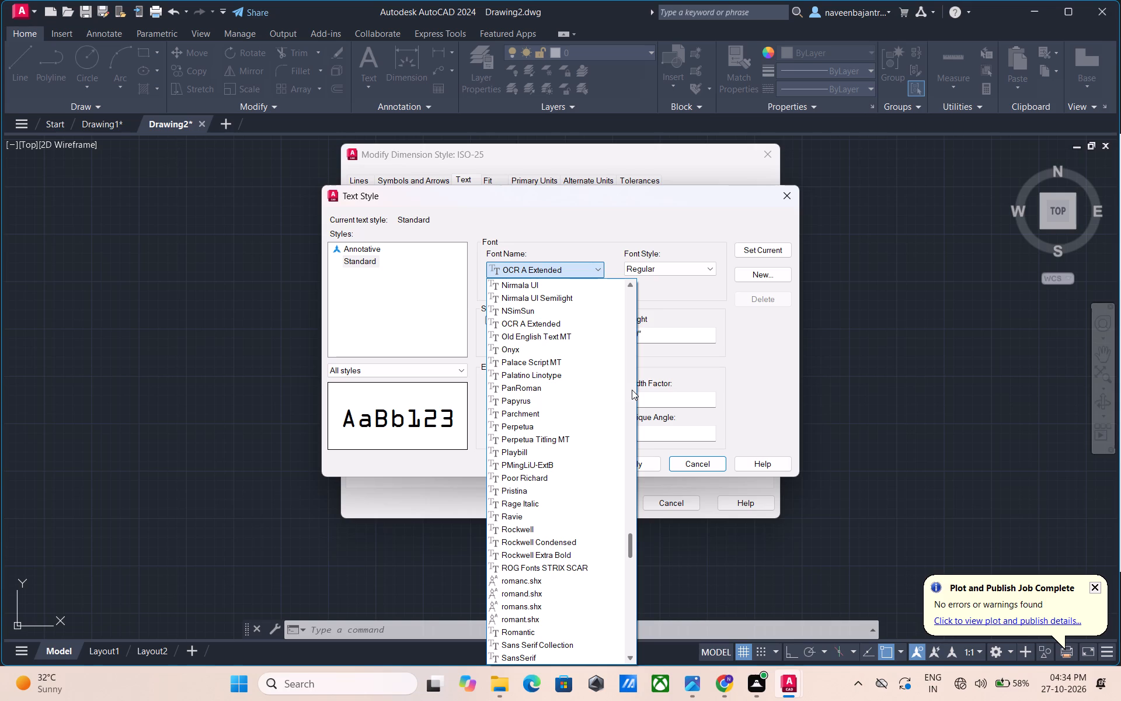
scroll(632, 390, down, 1)
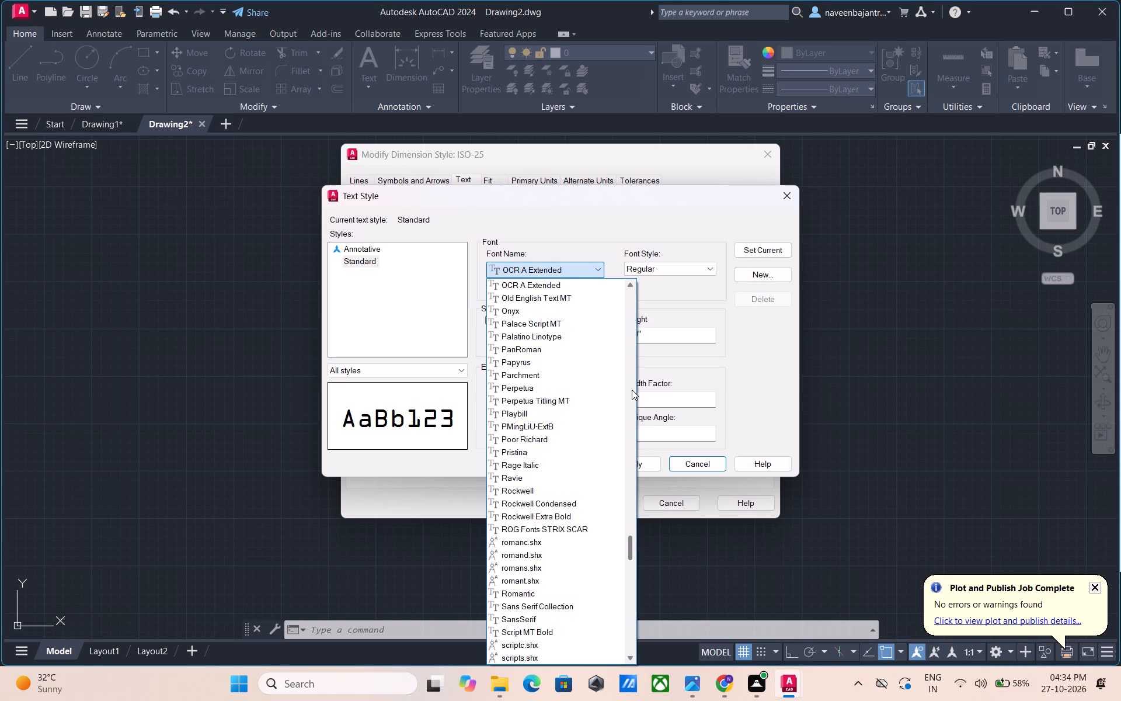
scroll(632, 390, down, 1)
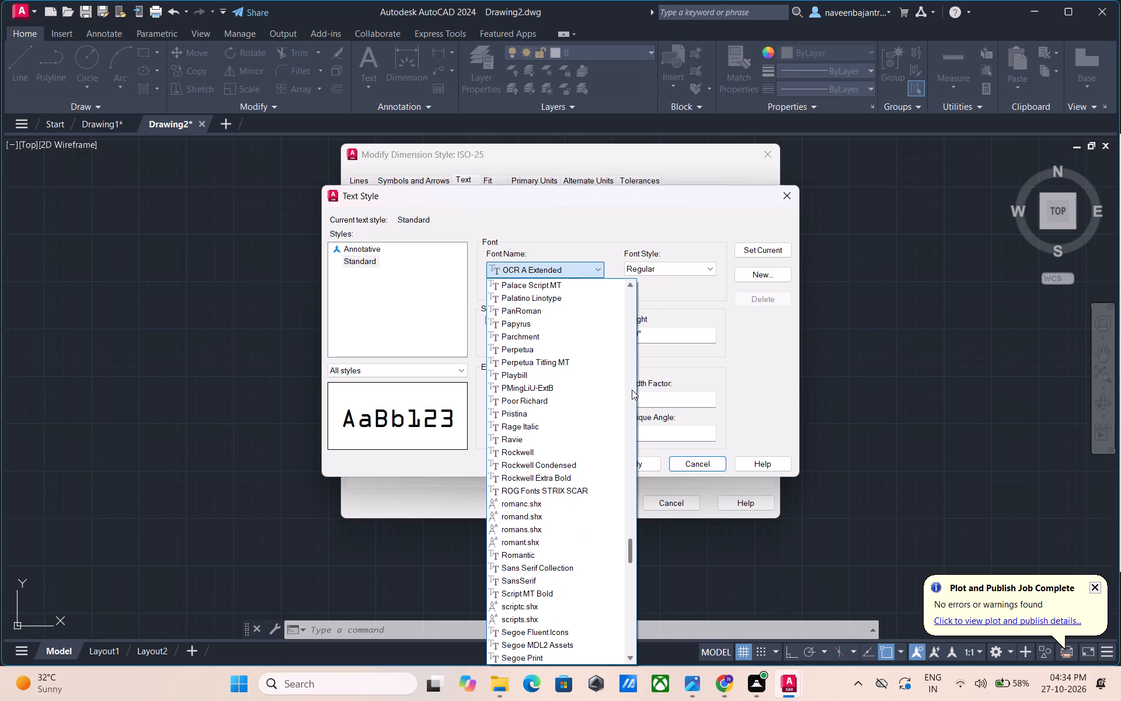
scroll(632, 390, down, 1)
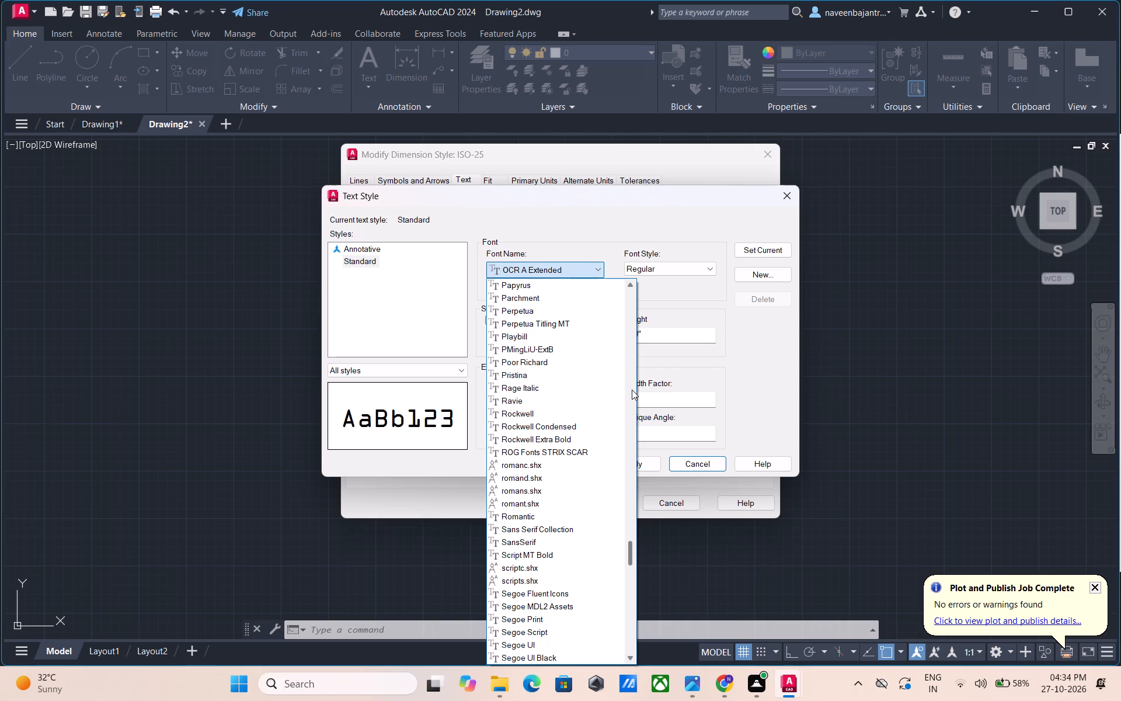
scroll(632, 390, down, 1)
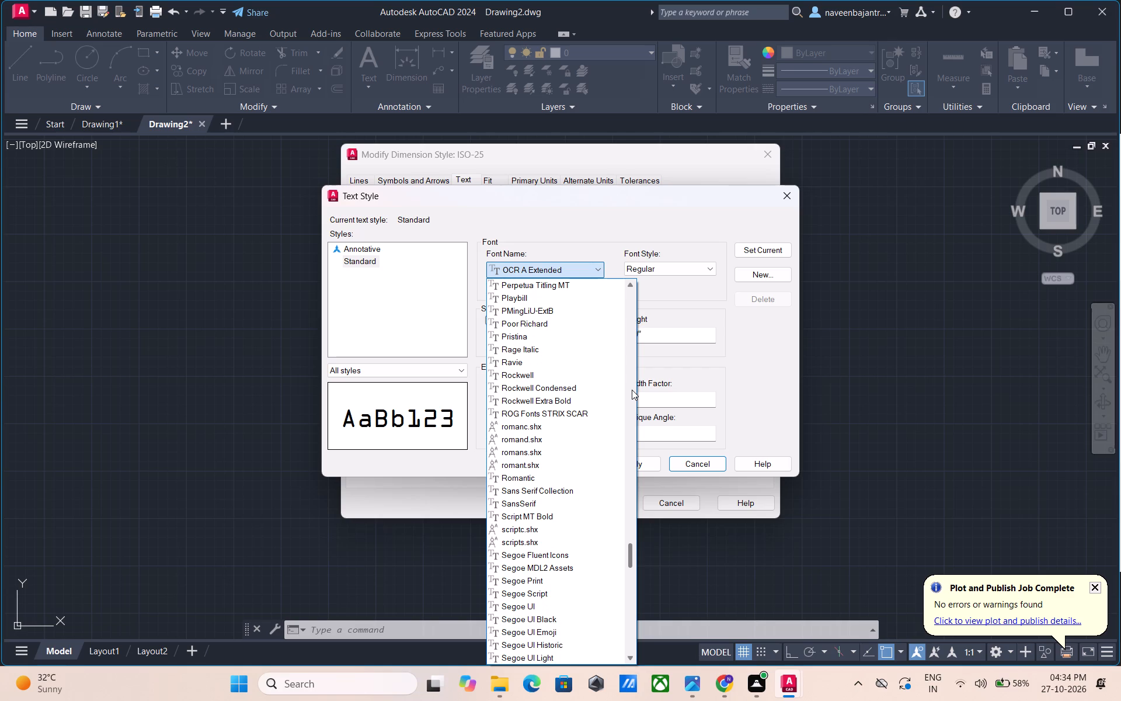
scroll(632, 390, up, 2)
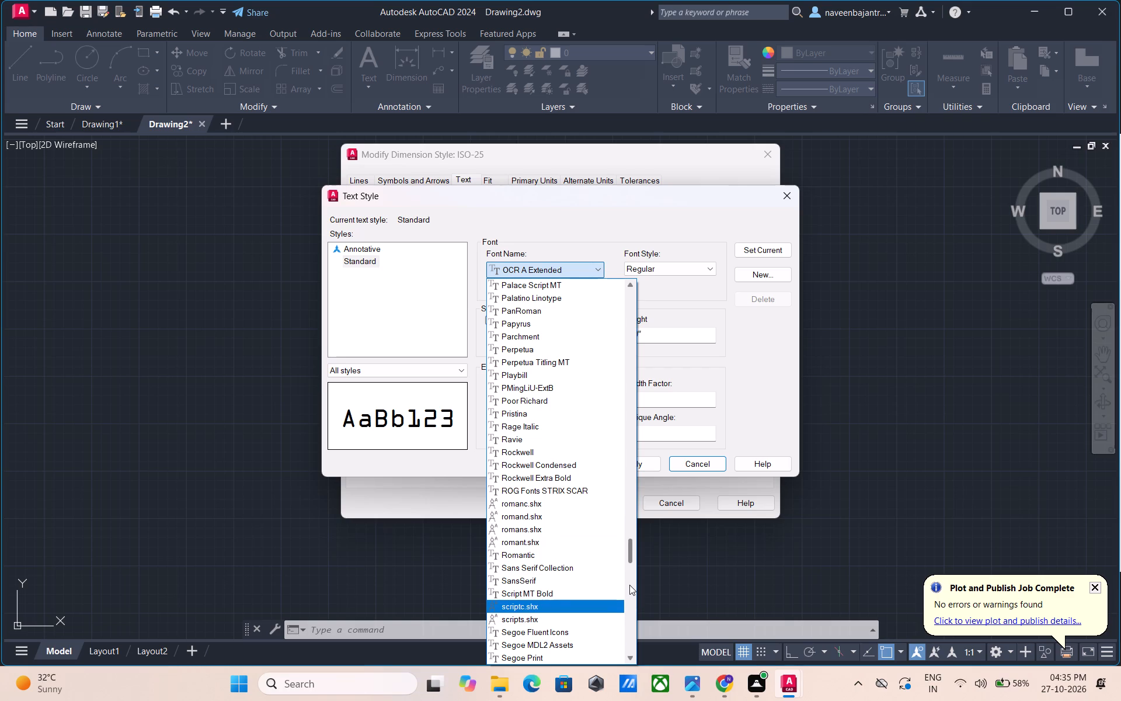
scroll(631, 585, up, 1)
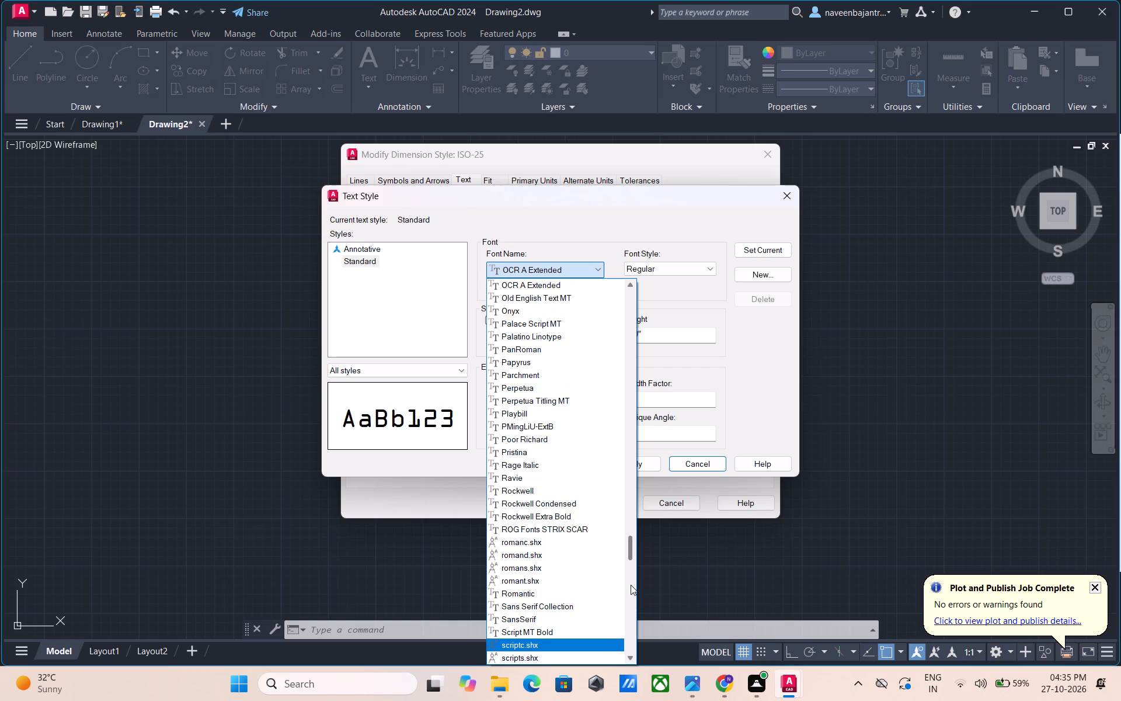
scroll(631, 585, up, 1)
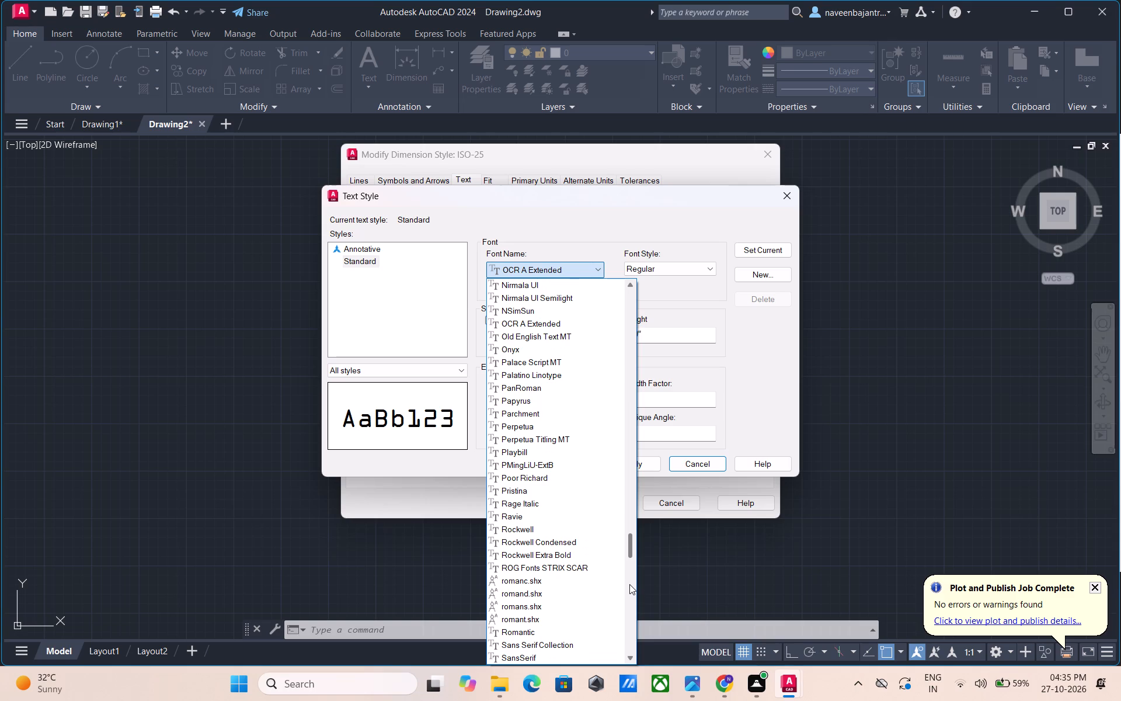
scroll(629, 584, up, 1)
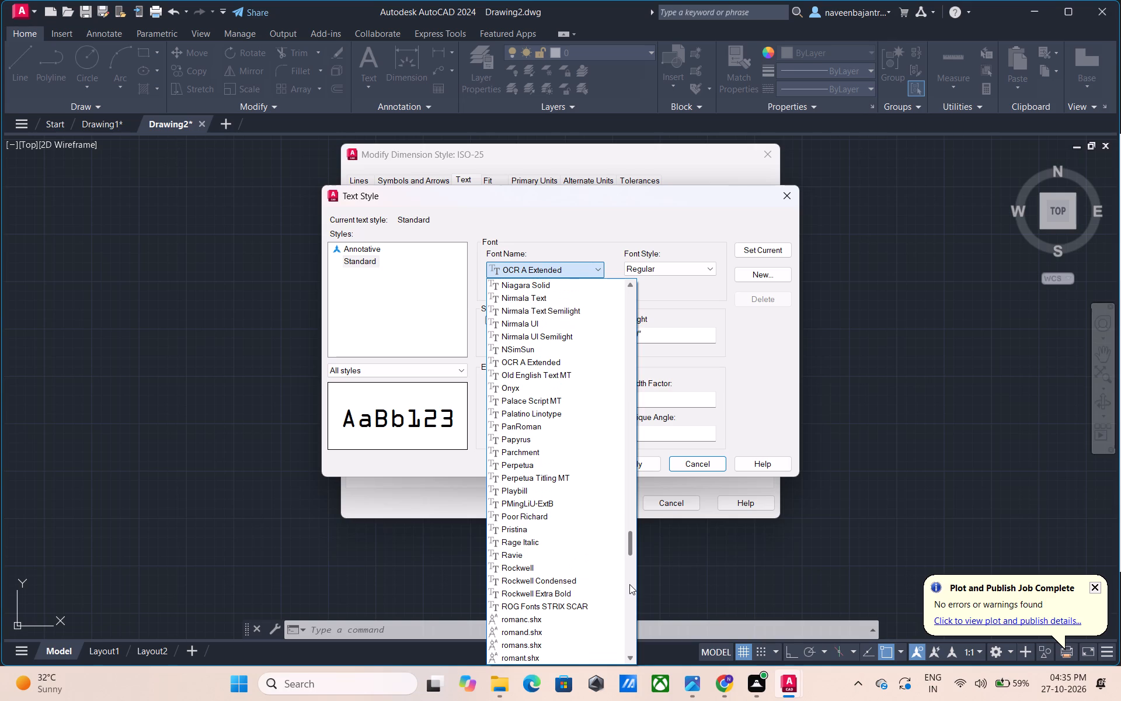
Preview fonts for the Standard text style in reverse, from Script MT Bold through SansSerif and the roman SHX fonts to Rockwell.
key(Up)
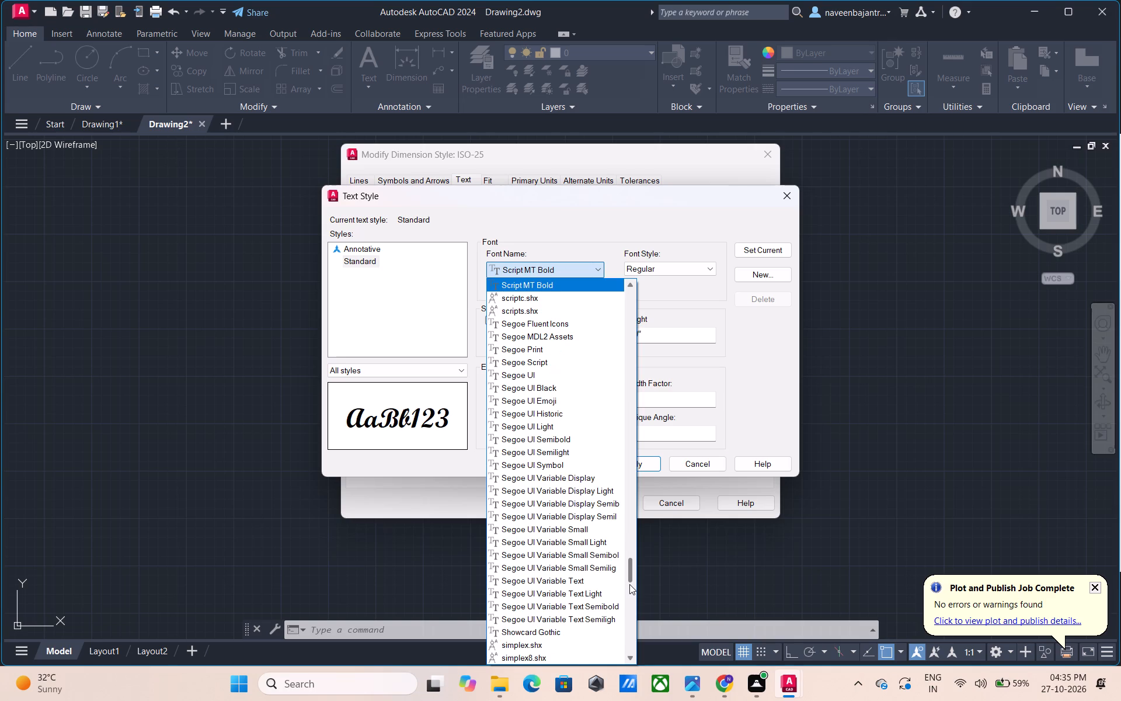
key(Up)
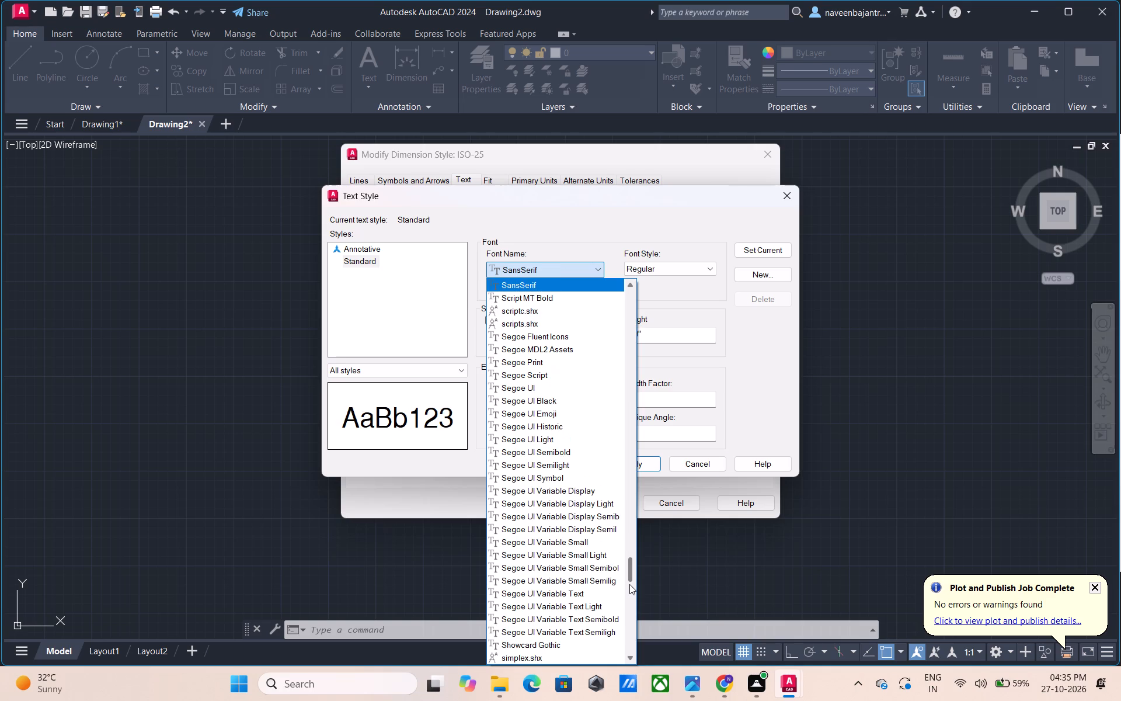
key(Up)
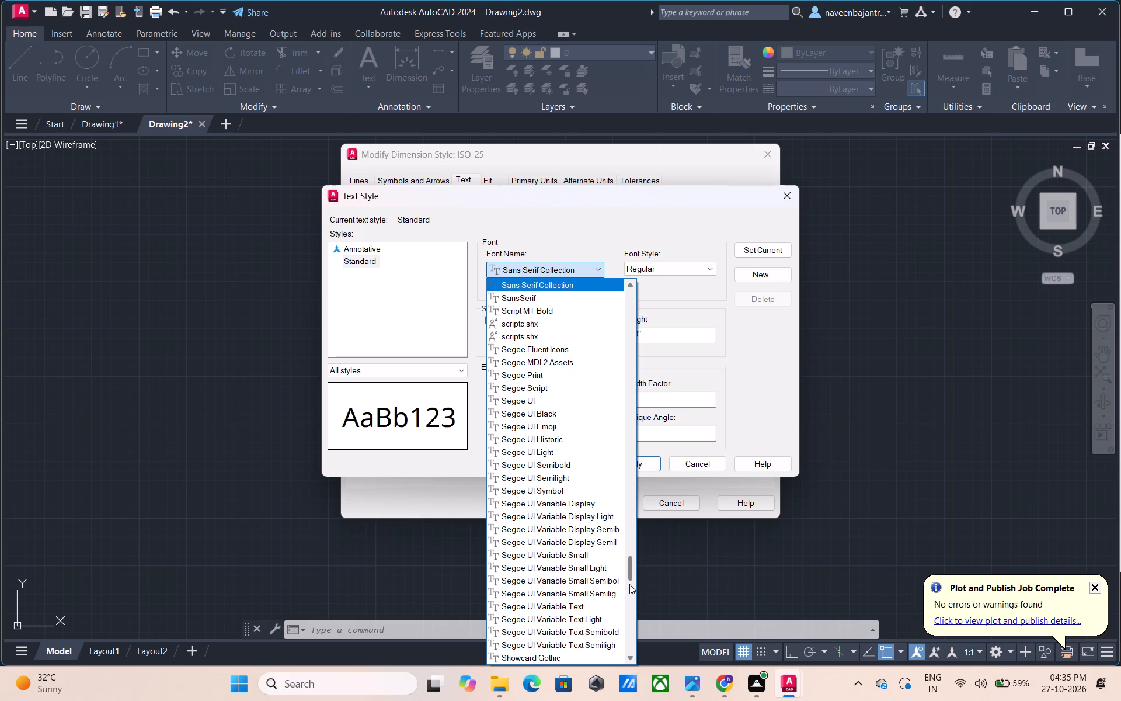
key(Up)
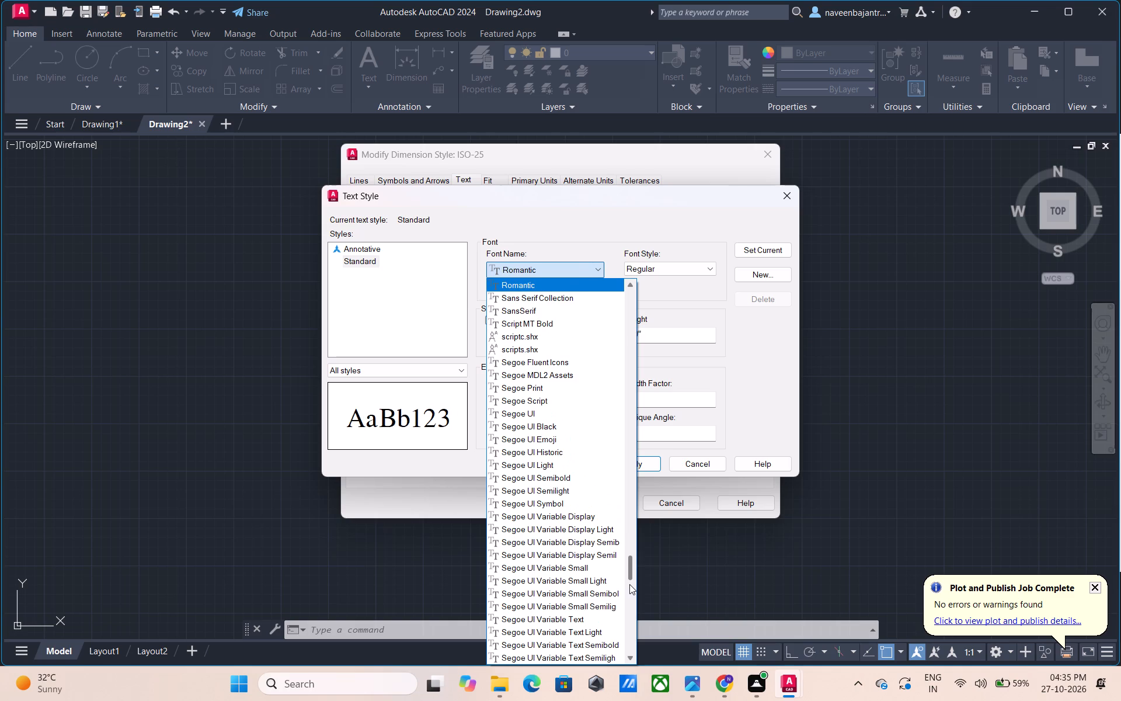
key(Up)
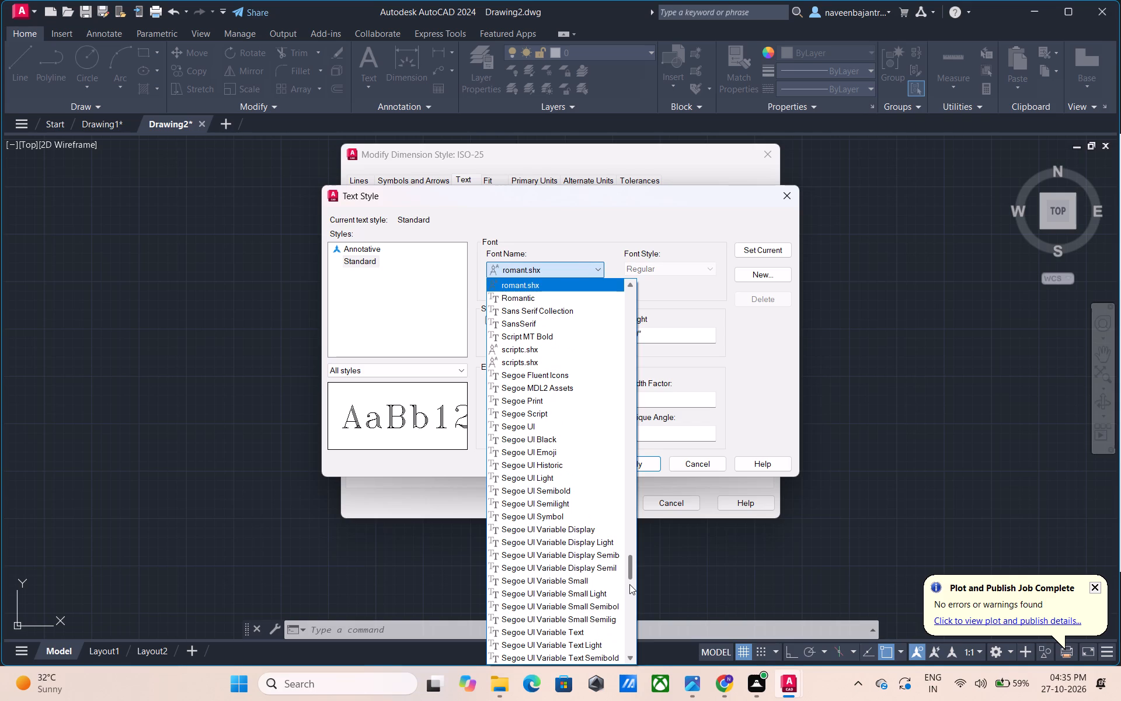
key(Up)
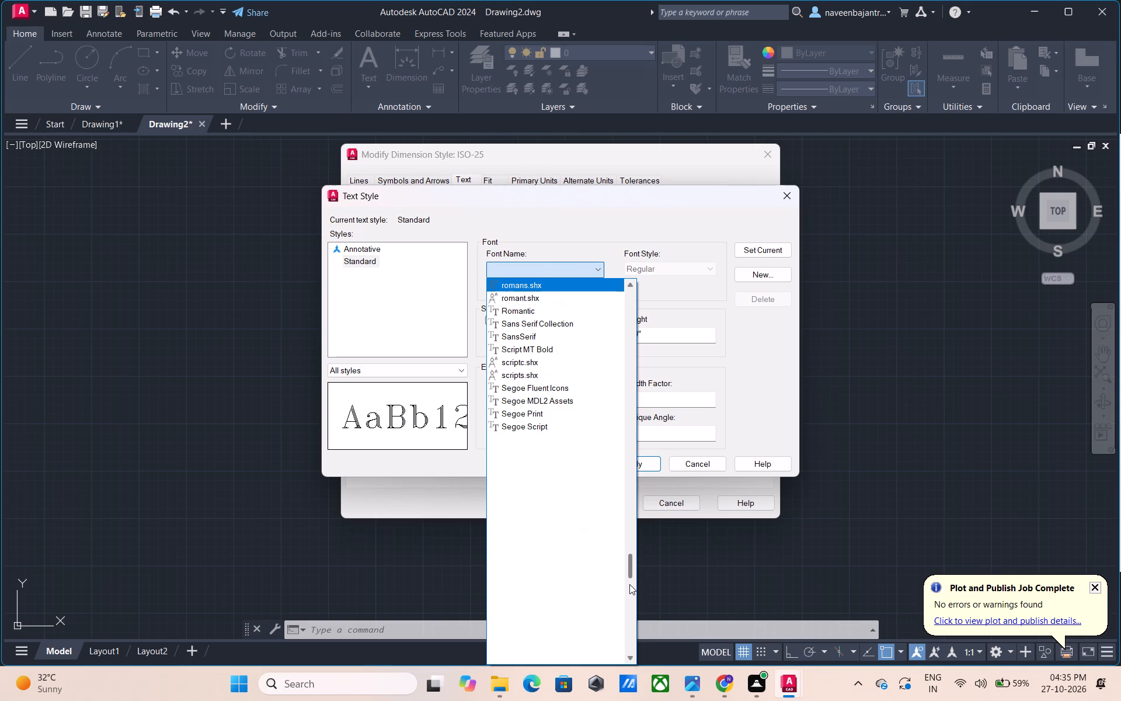
key(Up)
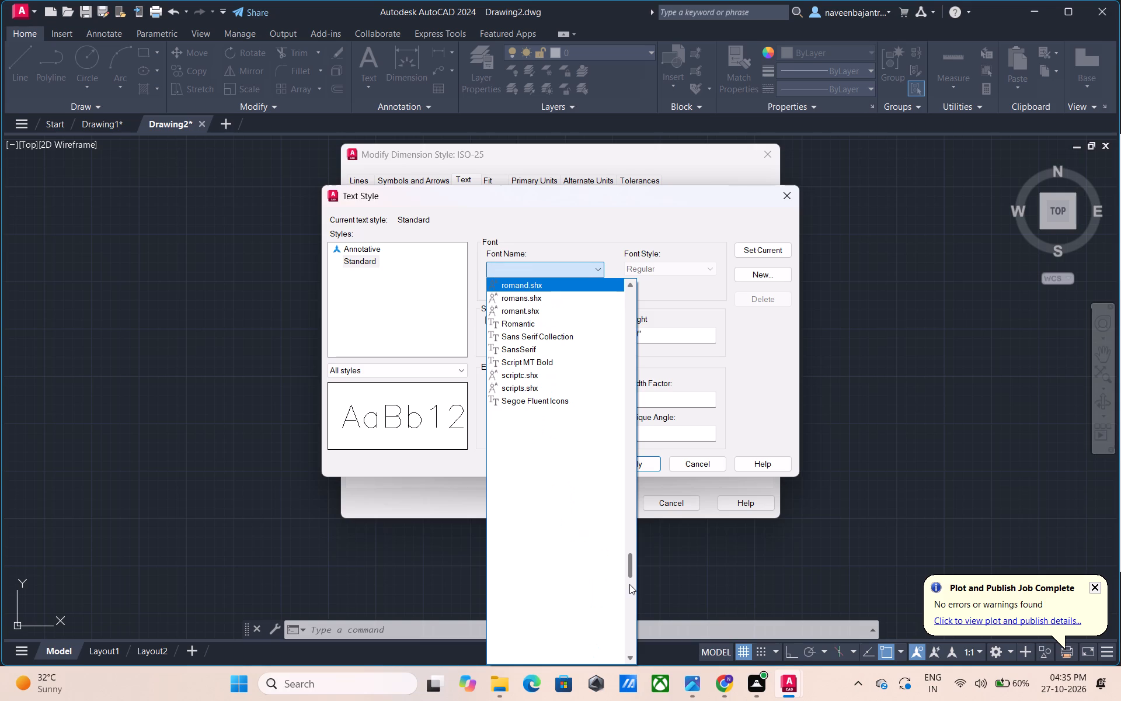
key(Up)
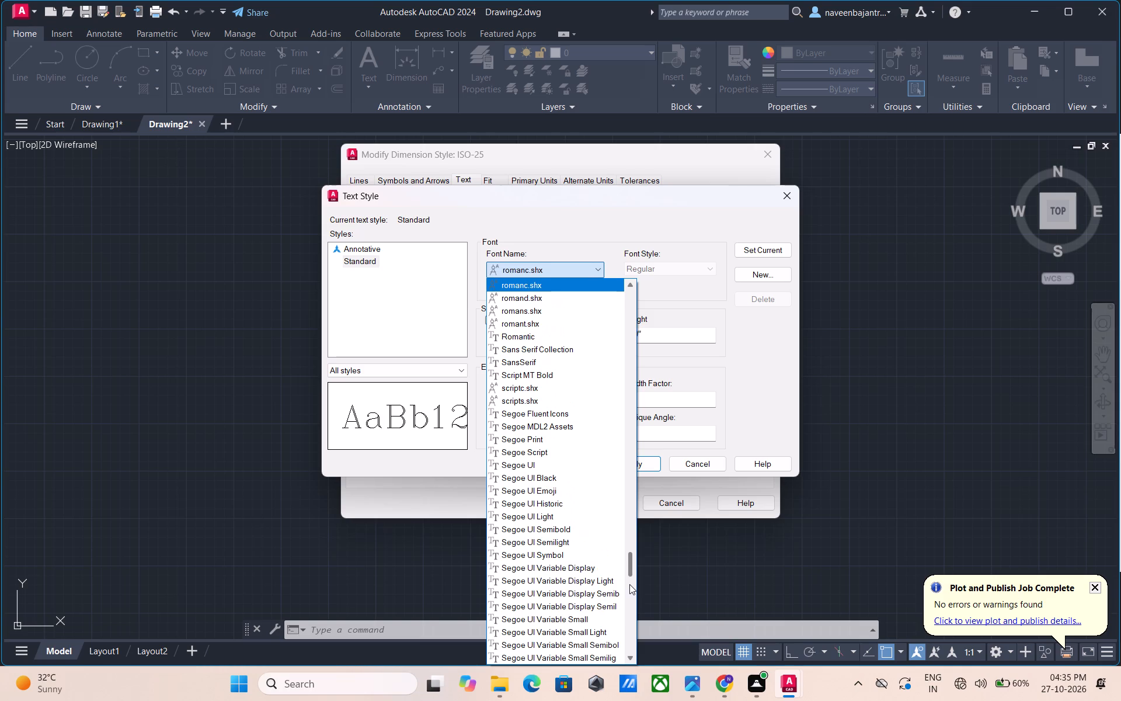
key(Up)
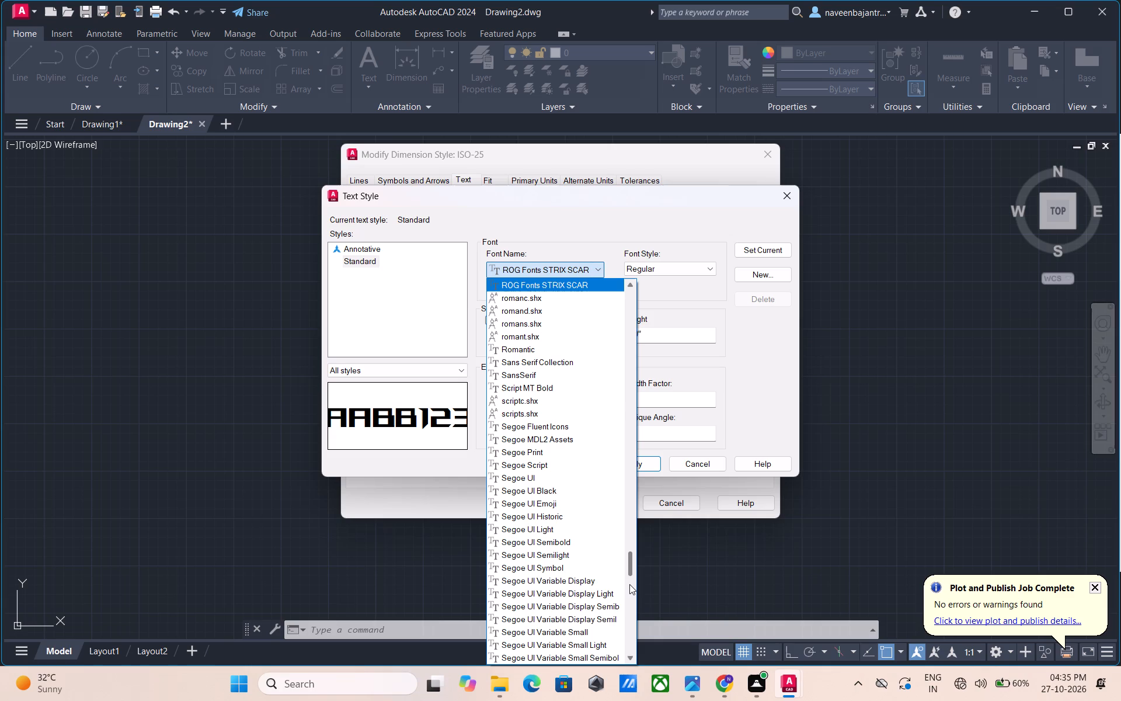
key(Up)
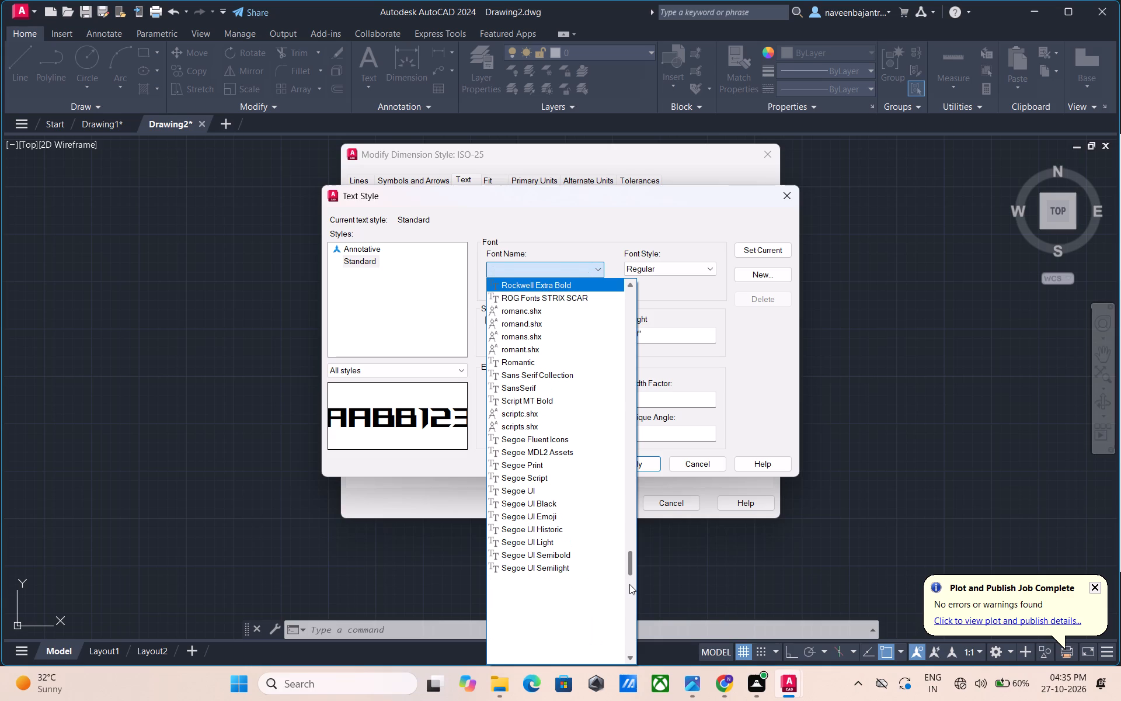
key(Up)
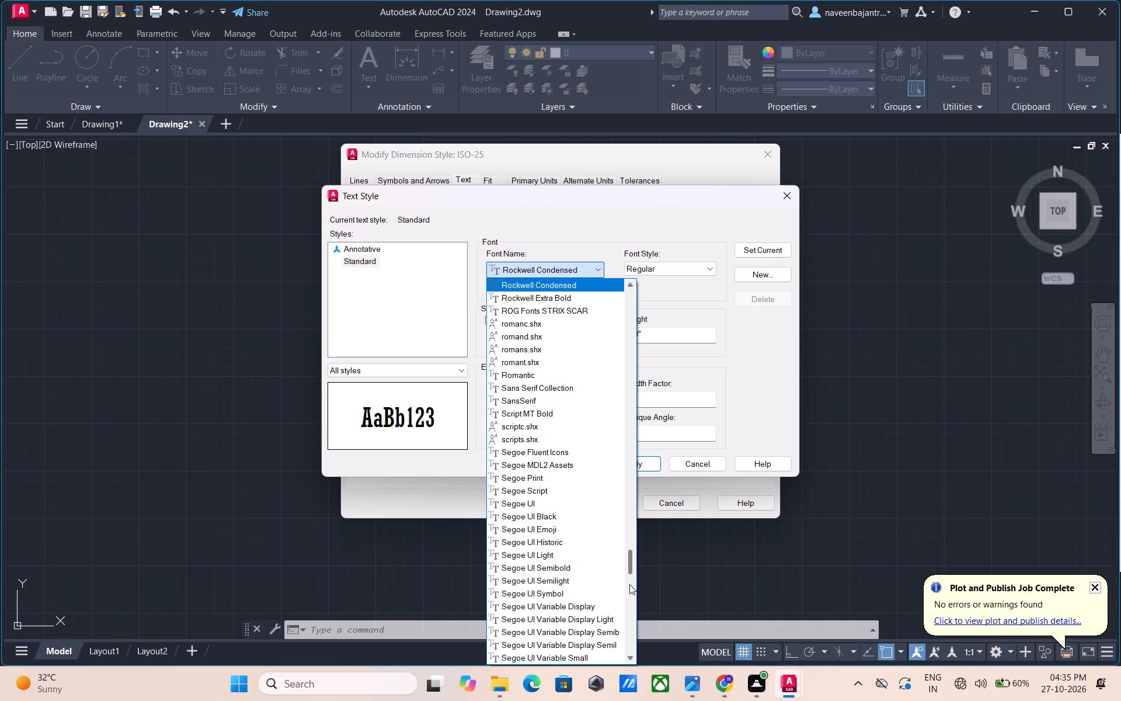
key(Up)
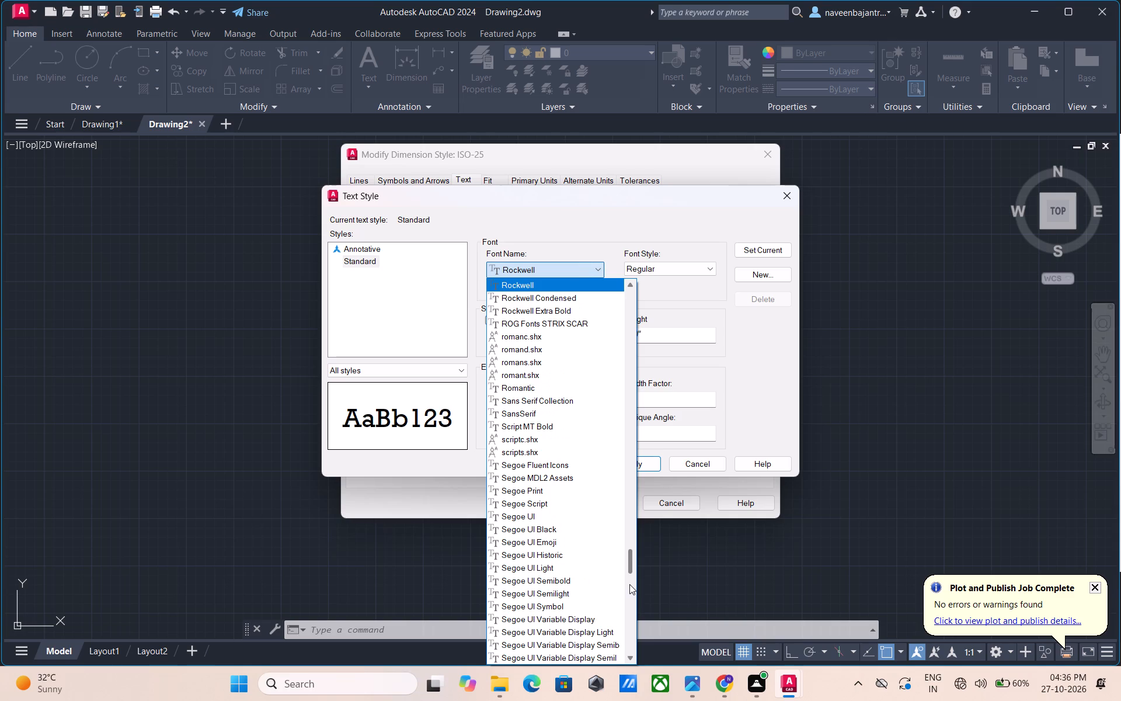
Preview fonts for the Standard text style in reverse, from Ravie through Pristina, Playbill and the Perpetua fonts to Palace Script MT.
key(Up)
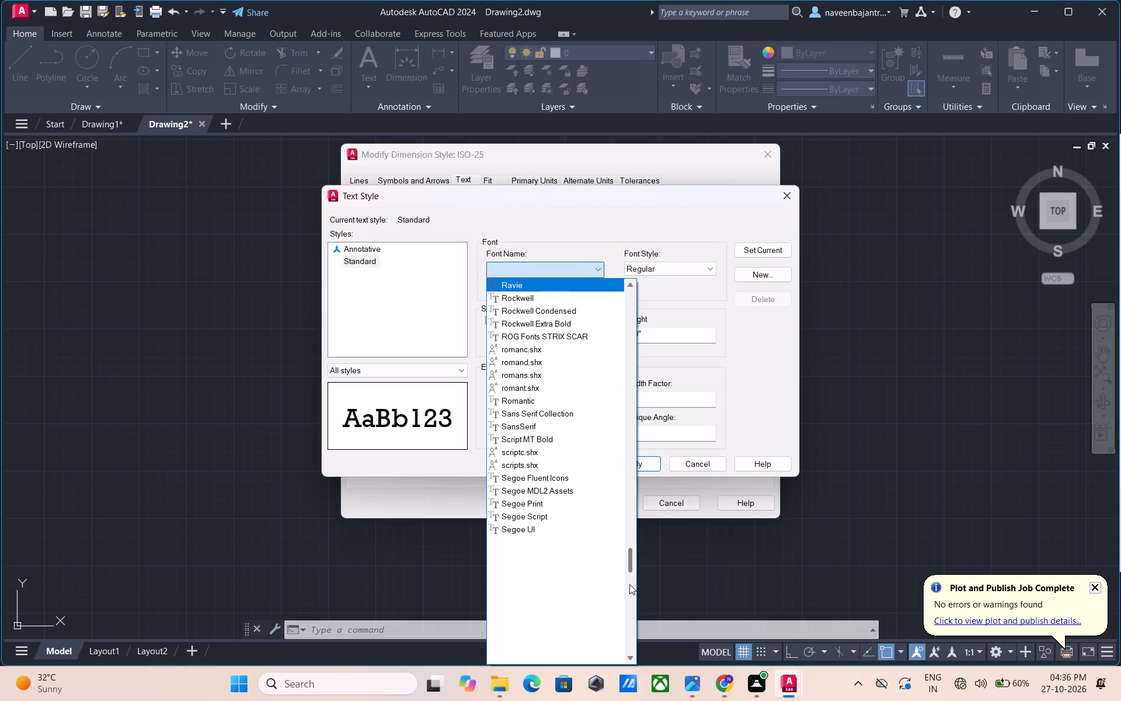
key(Up)
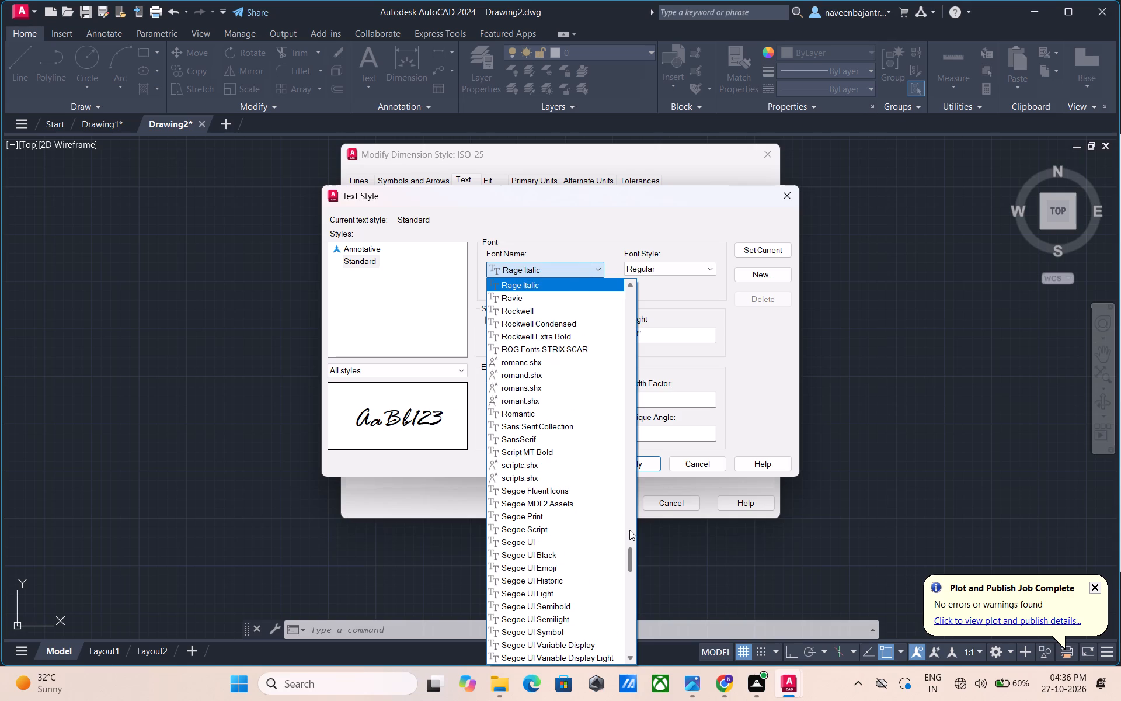
key(Up)
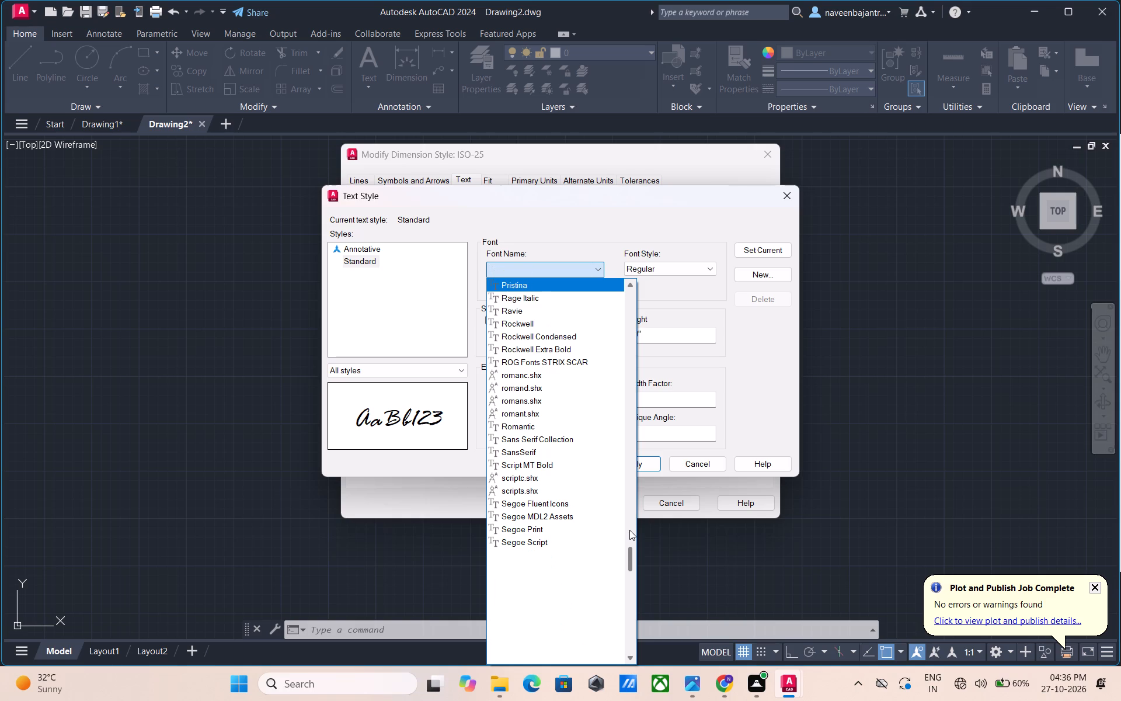
key(Up)
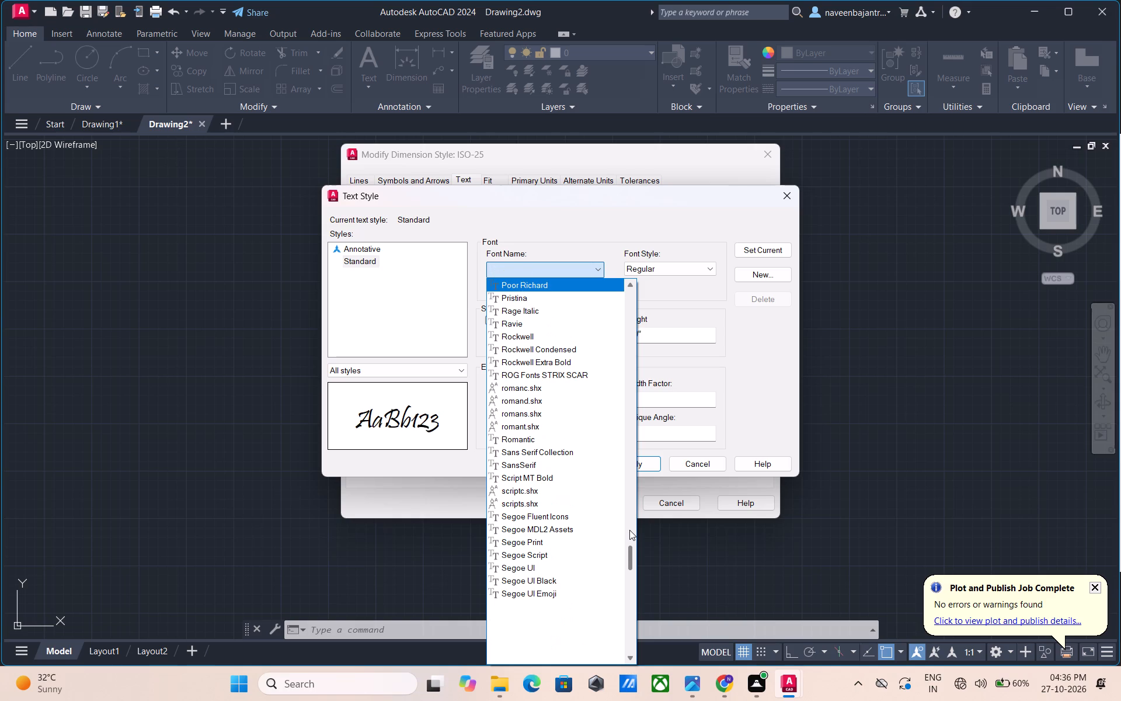
key(Up)
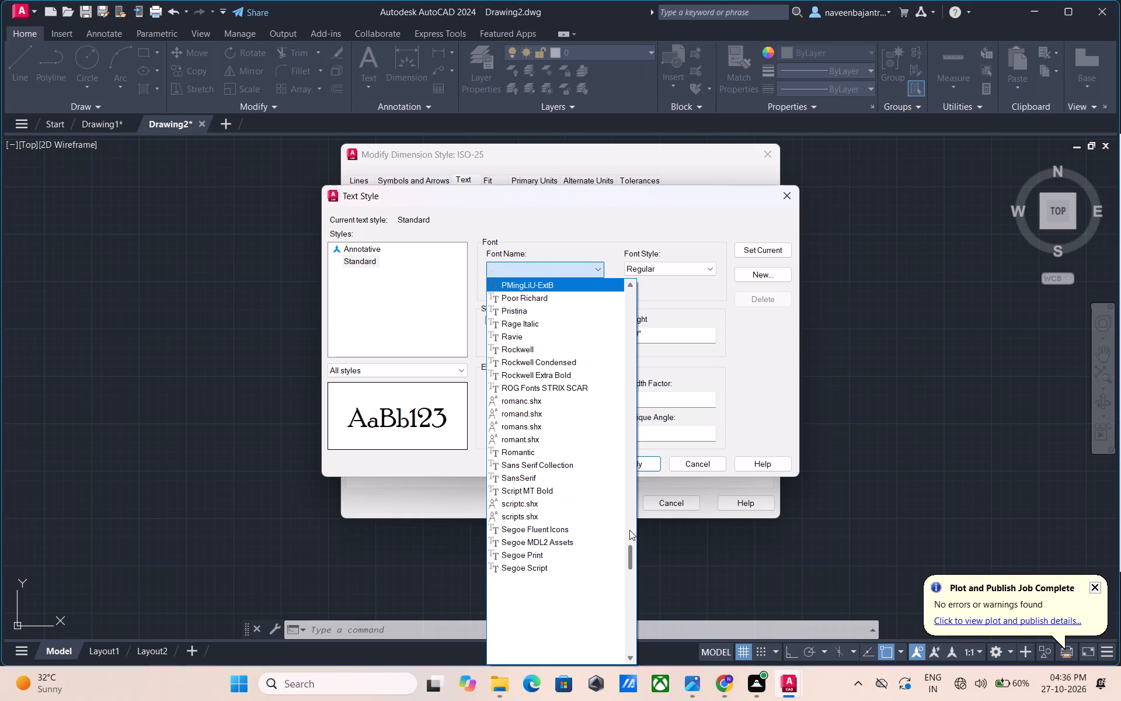
key(Up)
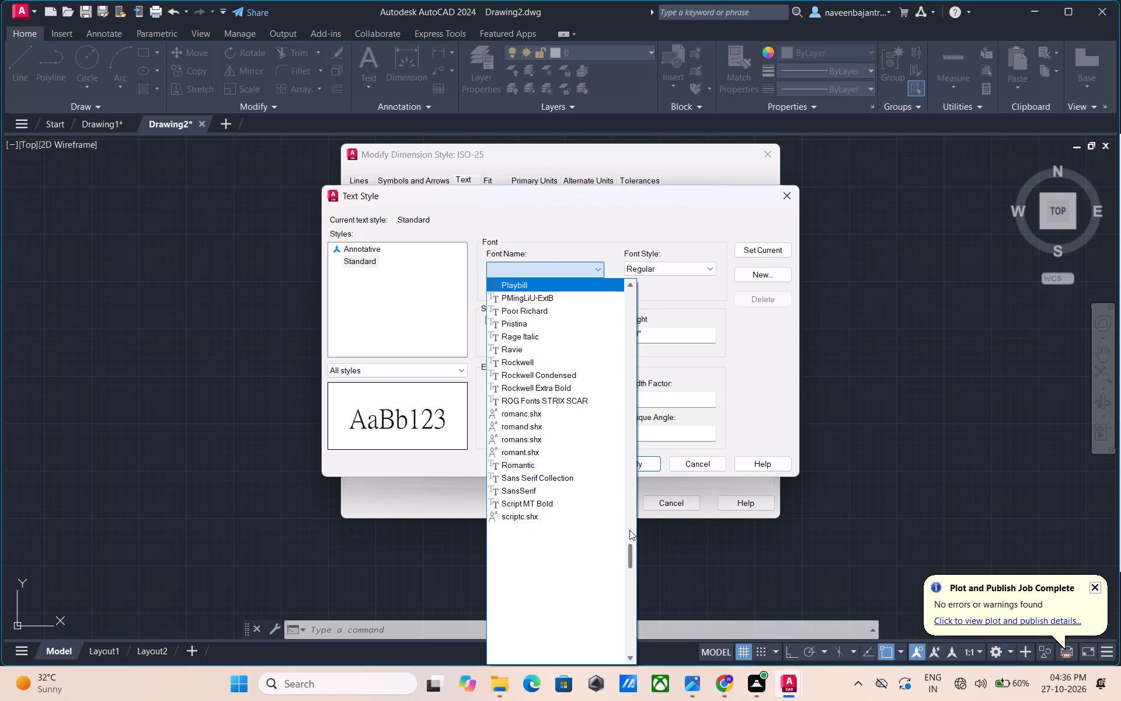
key(Up)
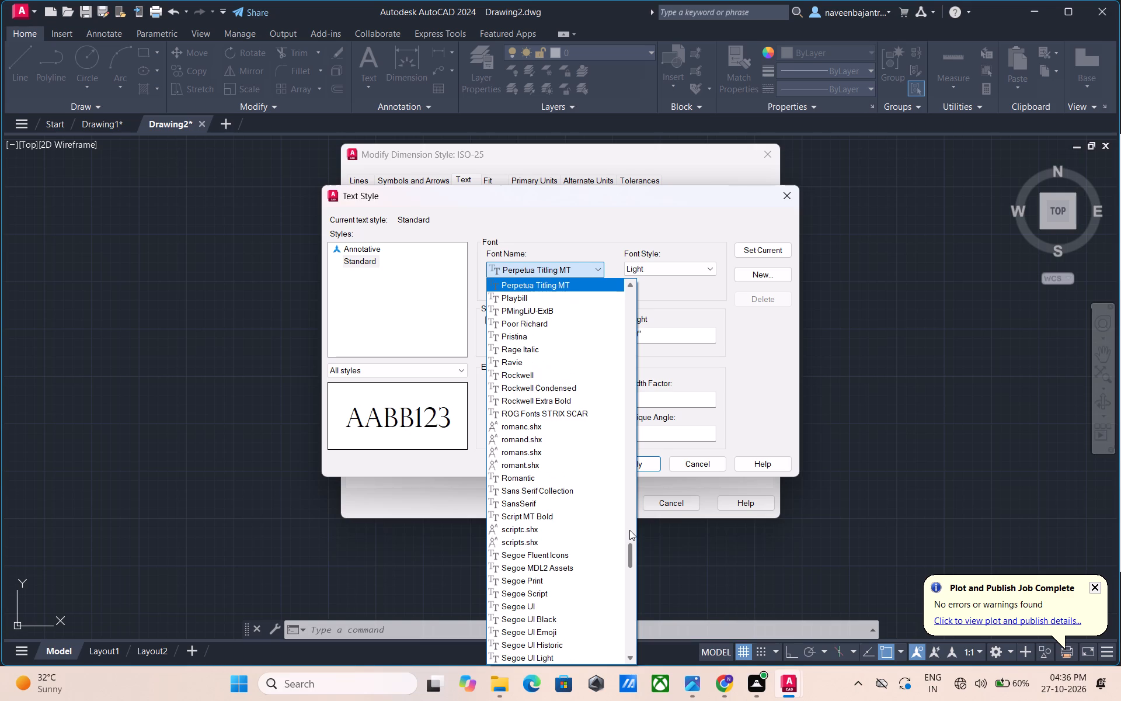
key(Up)
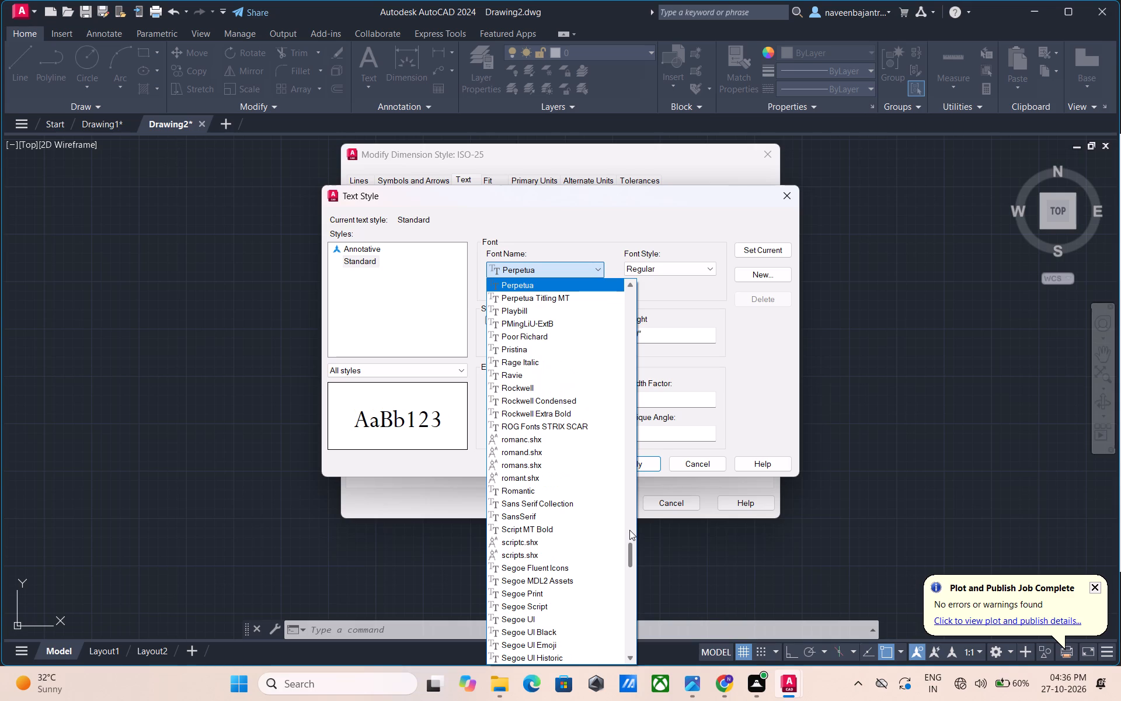
key(Up)
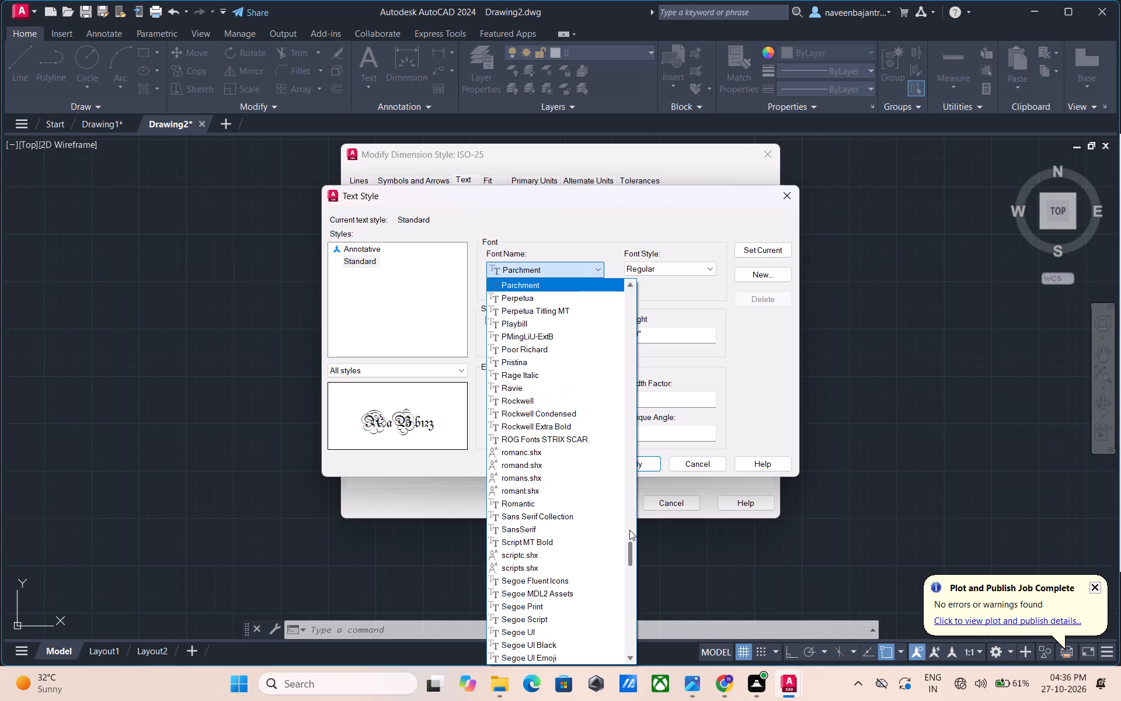
key(Up)
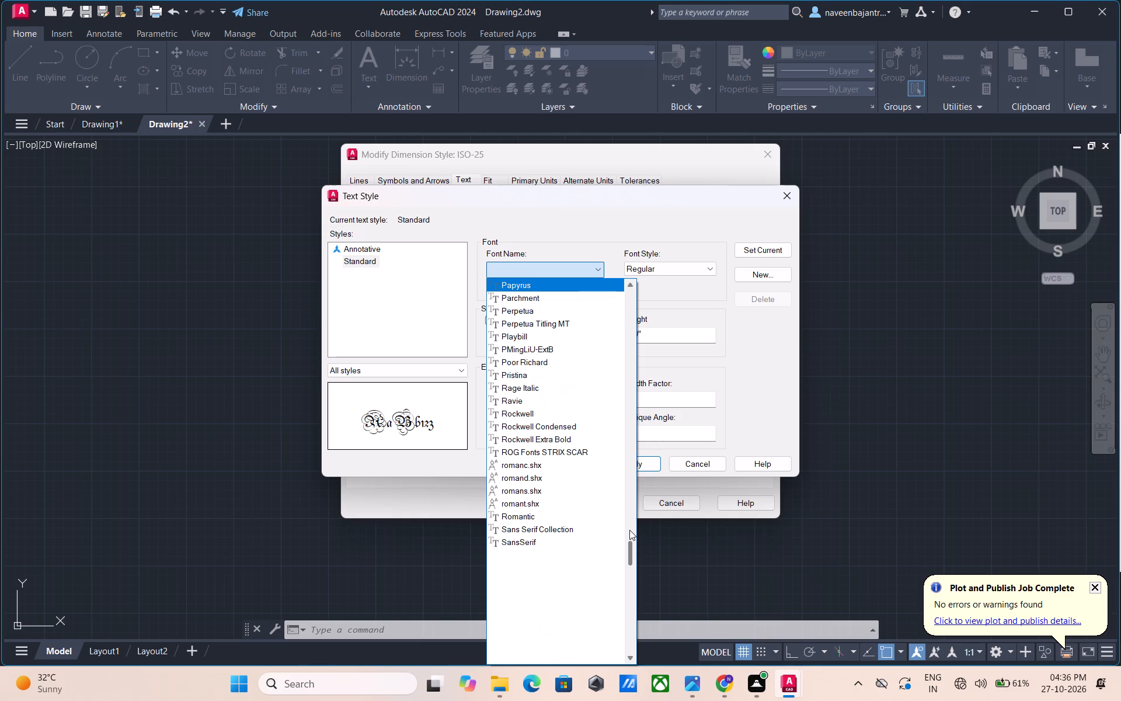
key(Down)
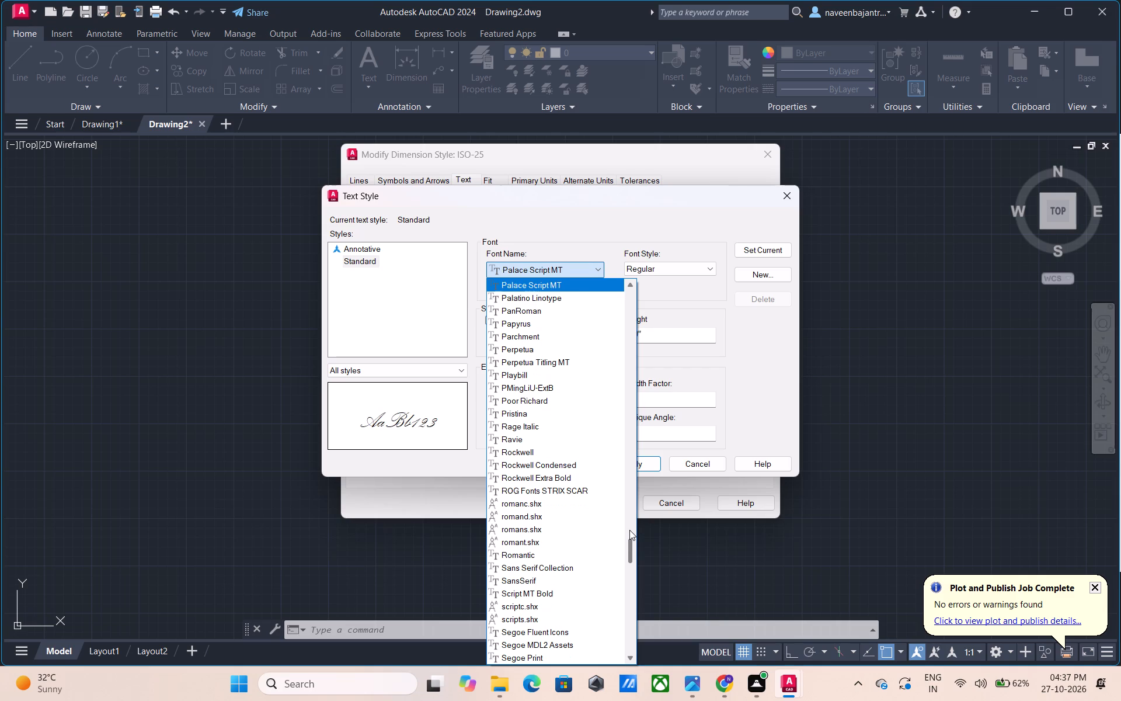
Preview further fonts for the Standard text style in reverse, from Onyx through OCR A Extended, the Nirmala and Niagara fonts to Myanmar Text.
key(Up)
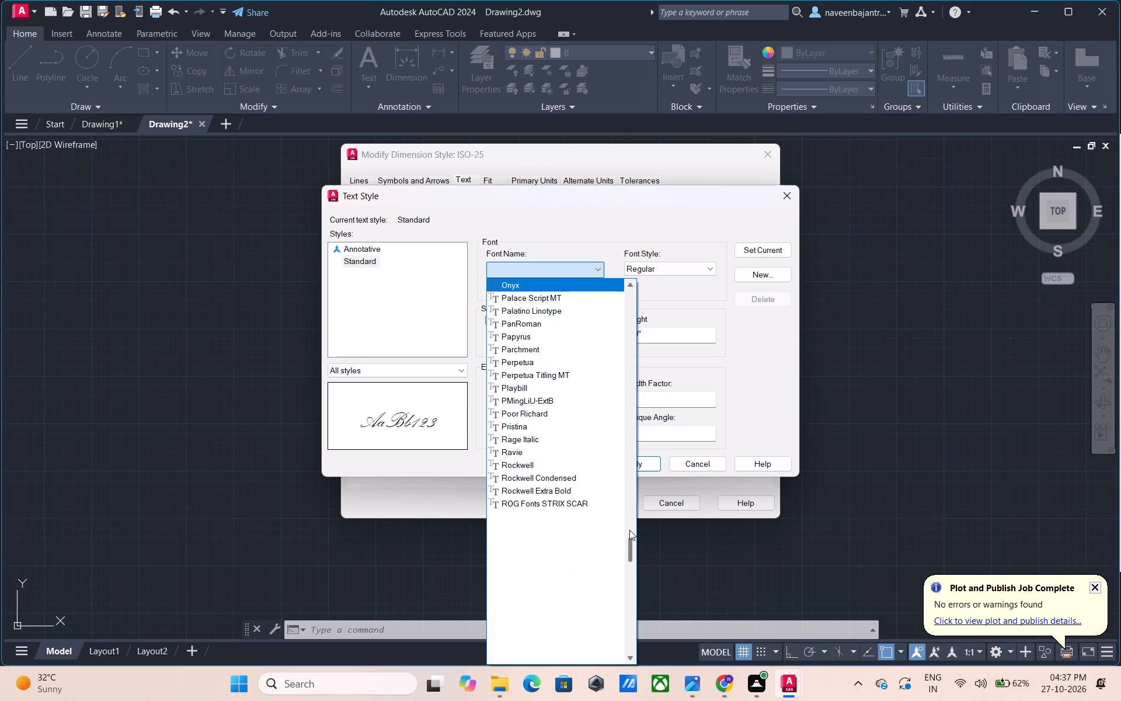
key(Up)
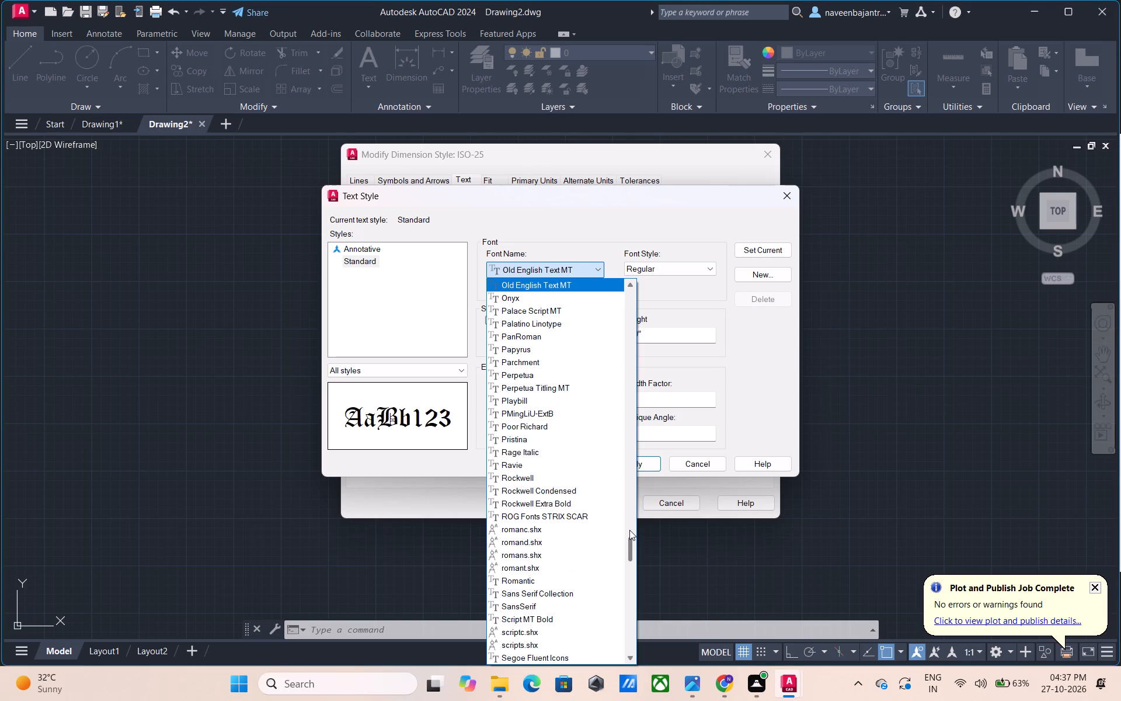
key(Up)
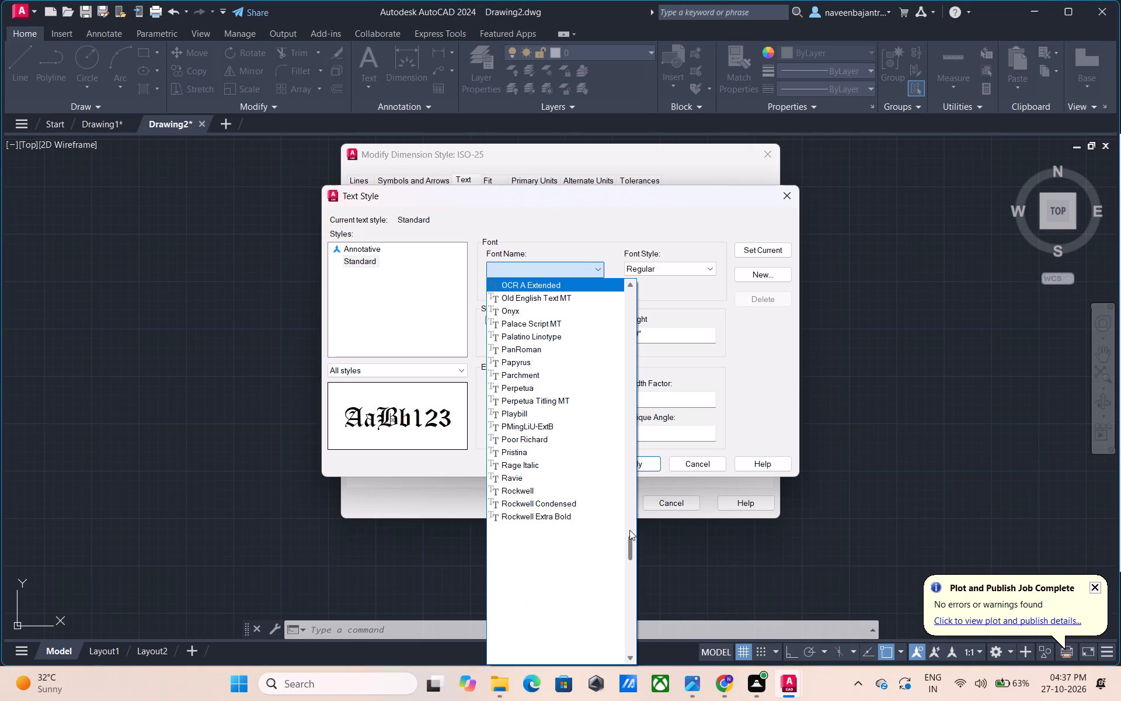
key(Up)
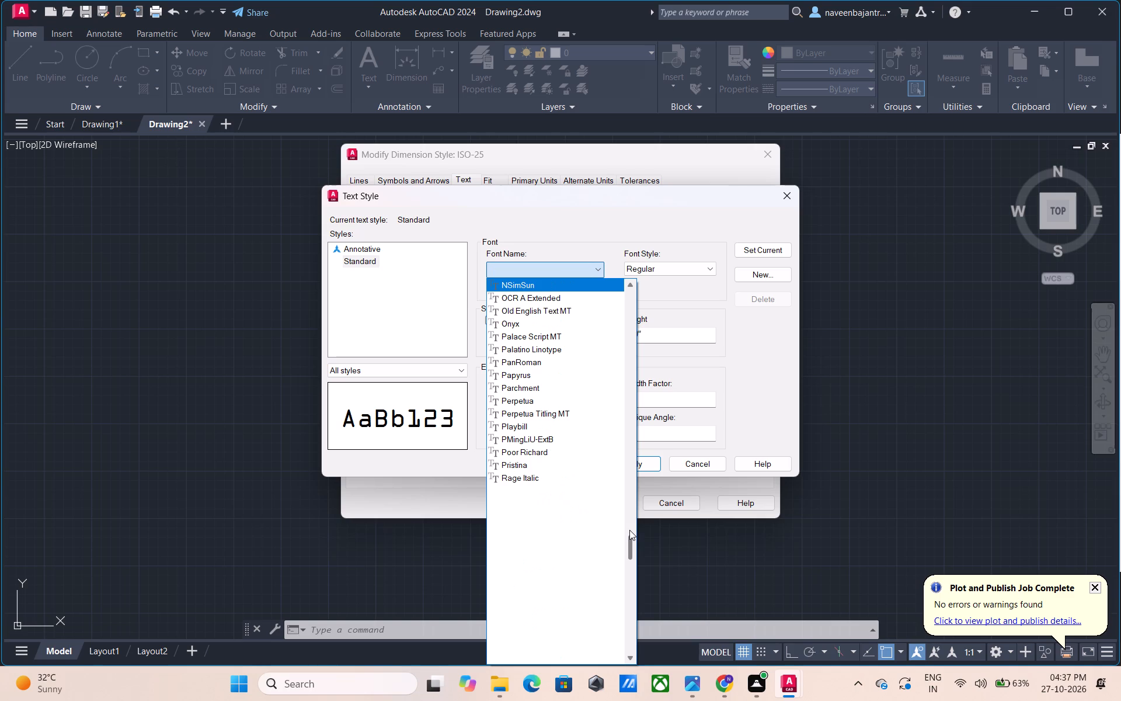
key(Up)
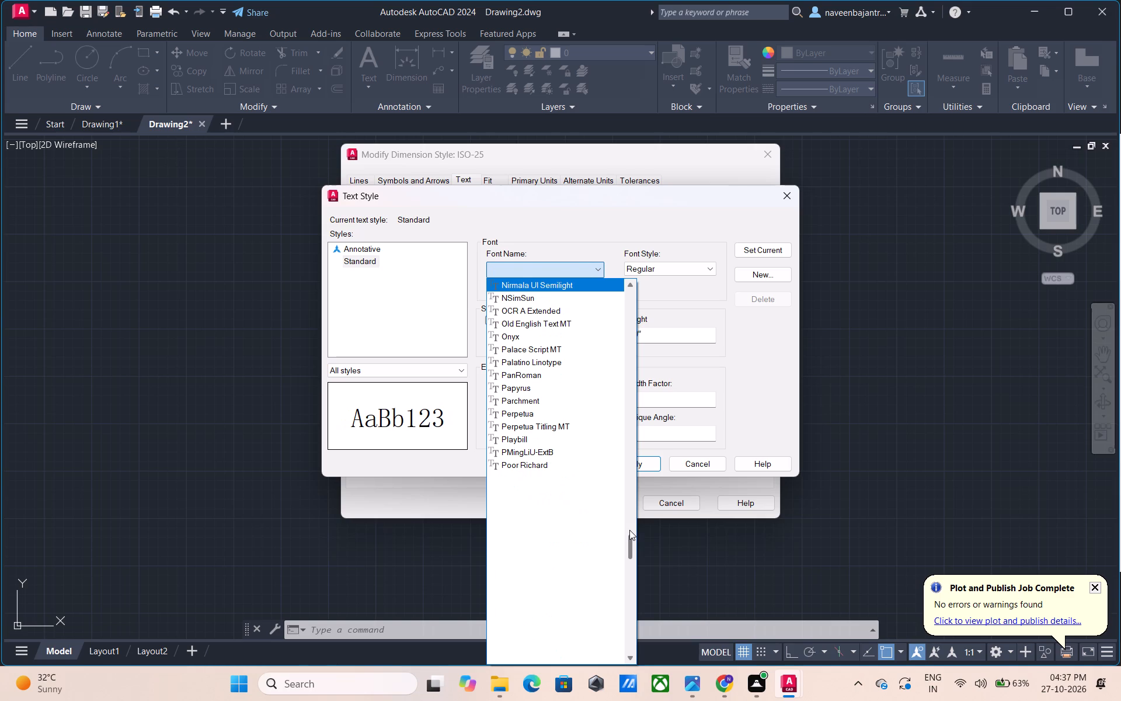
key(Up)
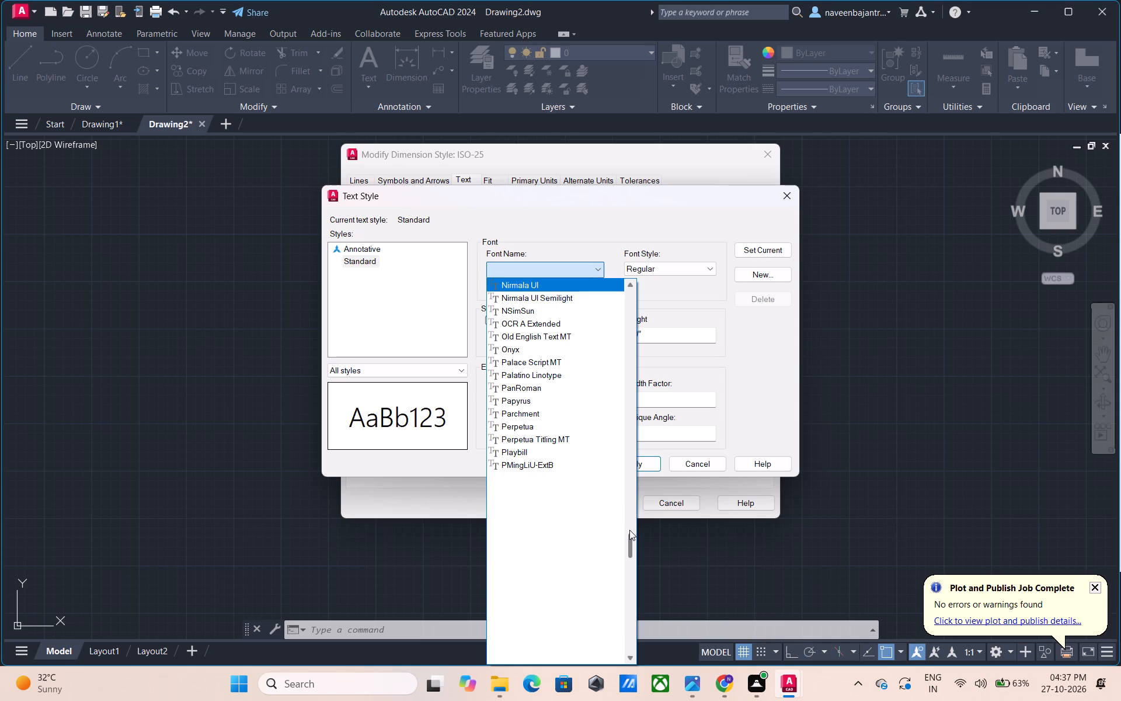
key(Up)
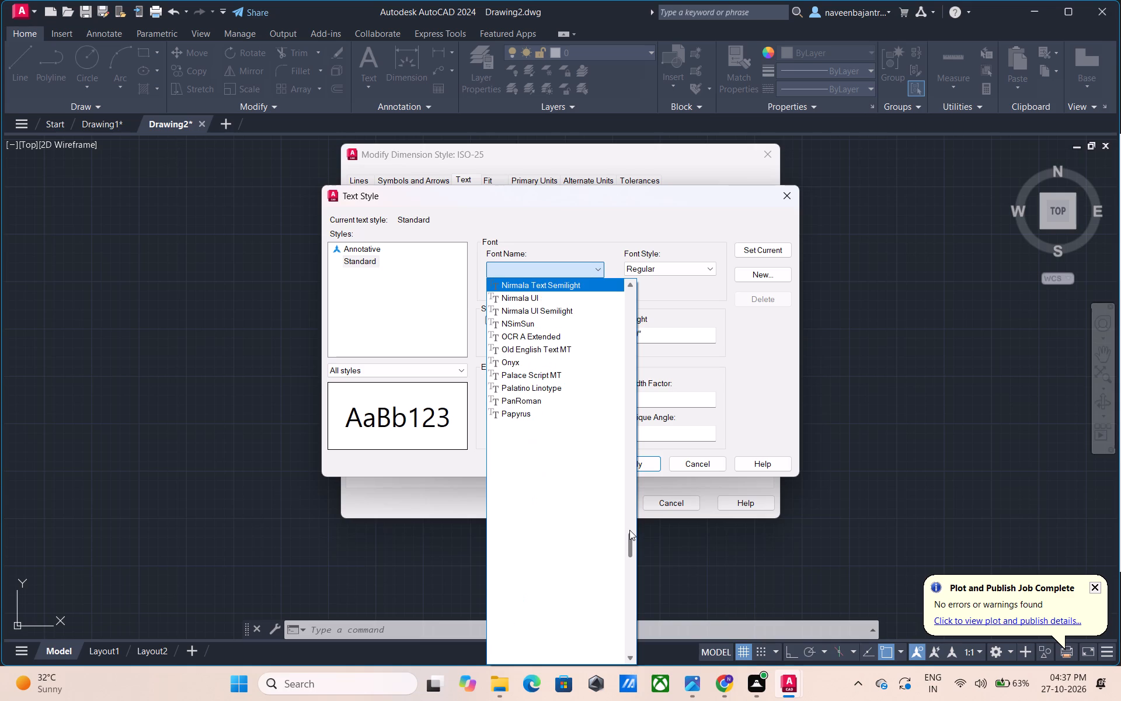
key(Up)
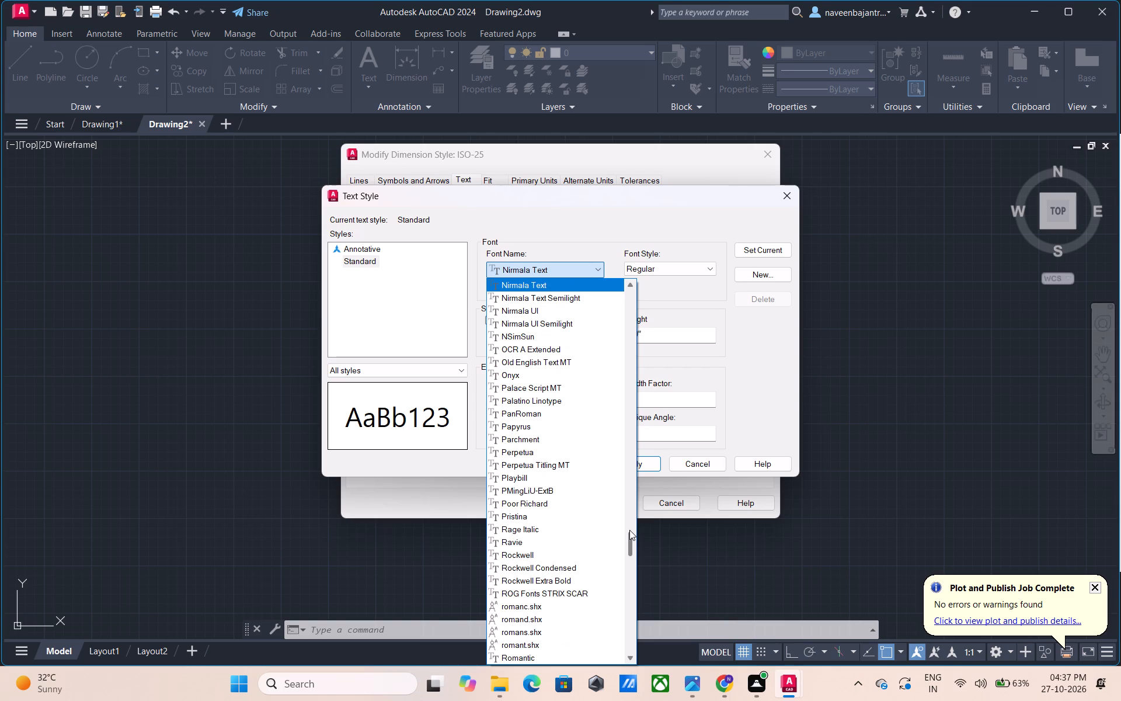
key(Up)
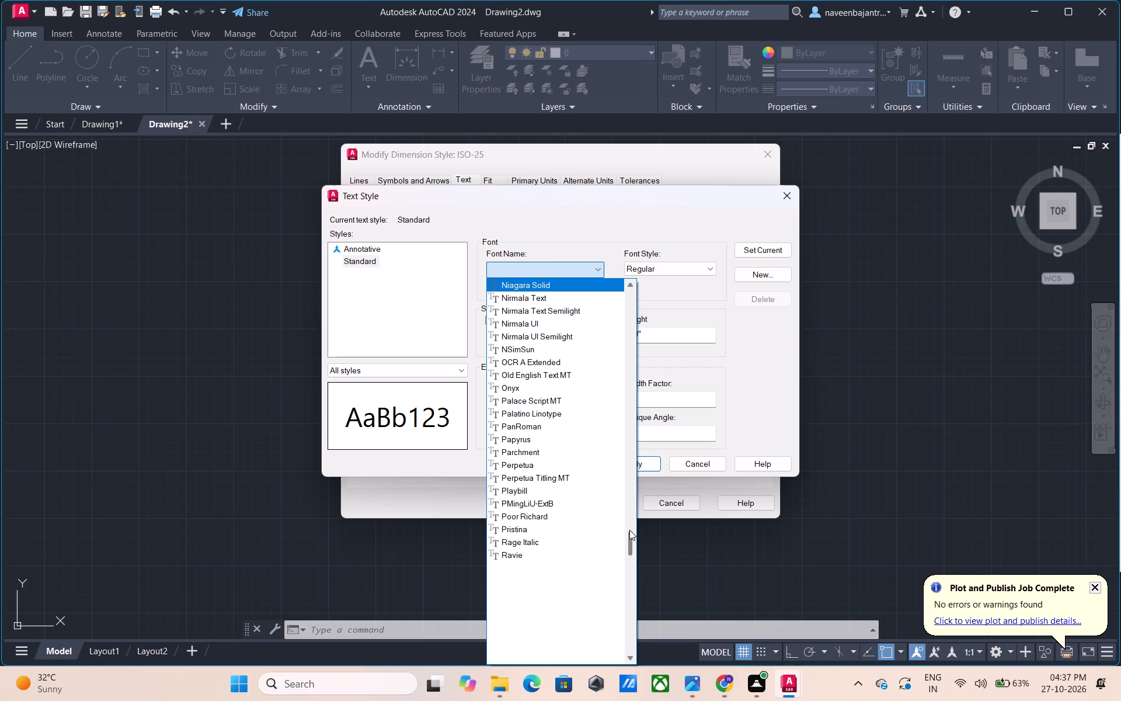
key(Up)
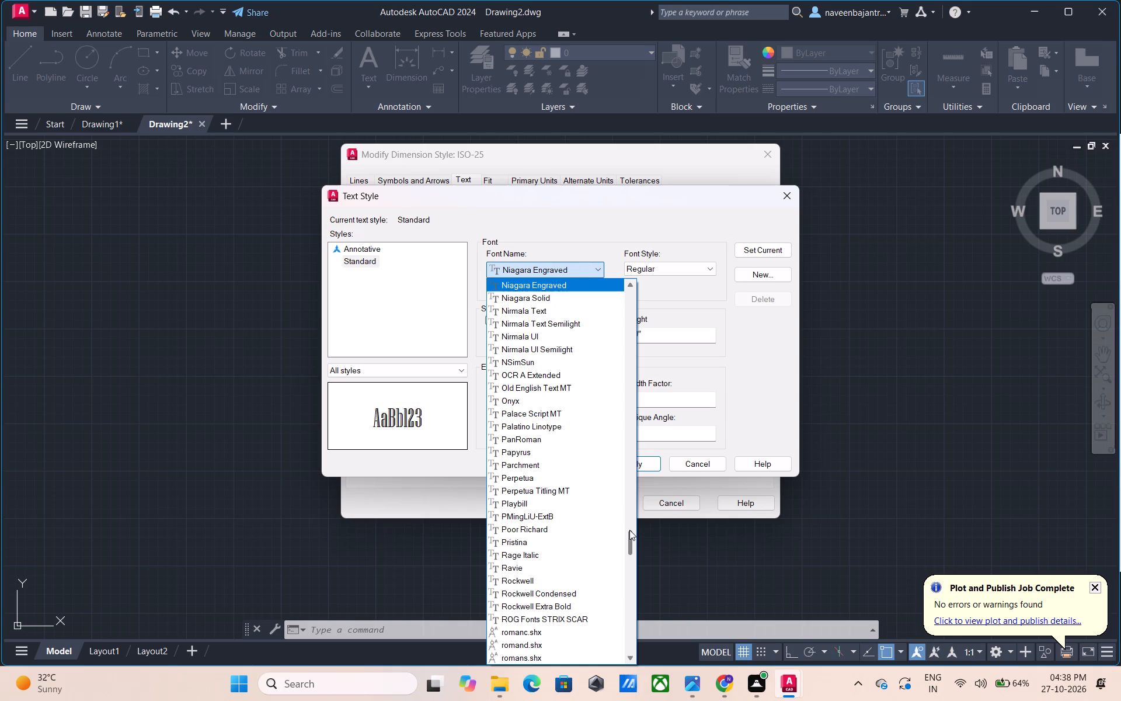
key(Up)
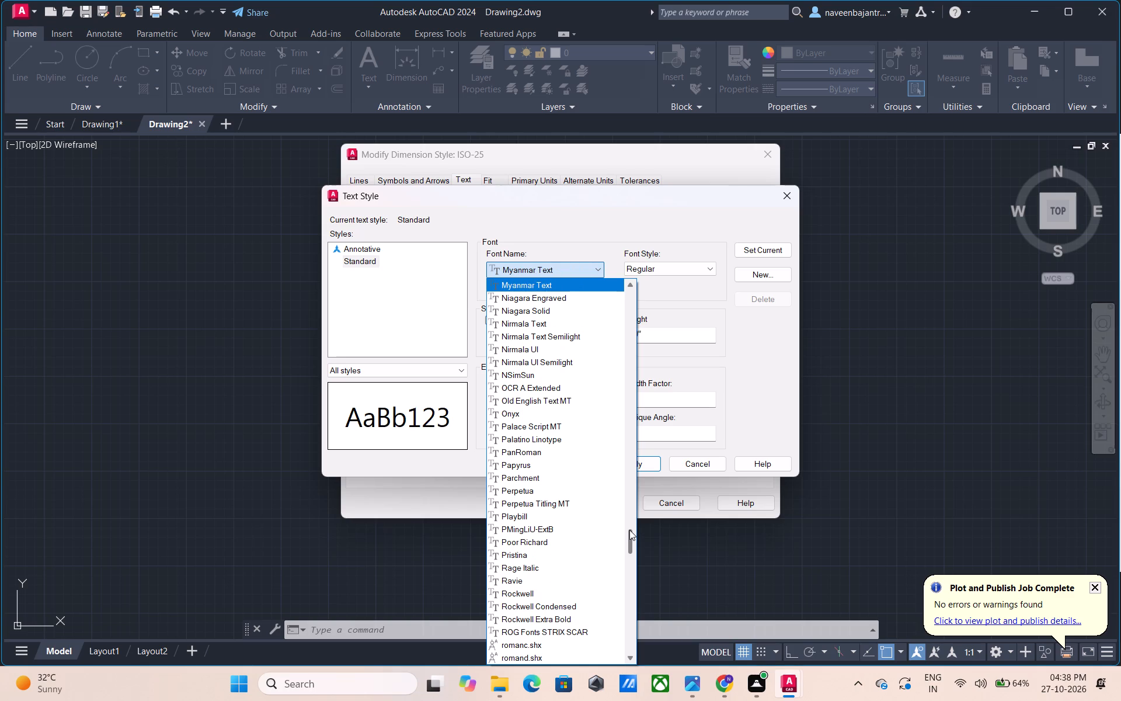
Preview fonts for the Standard text style in reverse, from MV Boli through the MS fonts, Monotype Corsiva and the monotxt fonts to Mongolian Baiti.
key(Up)
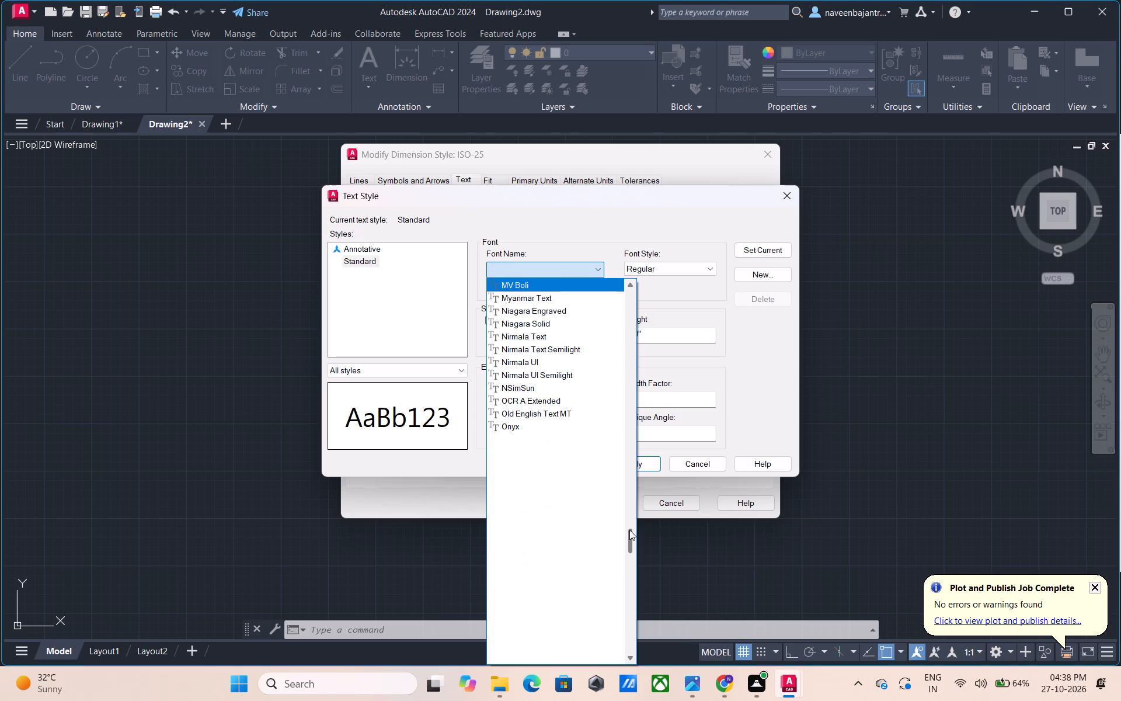
key(Up)
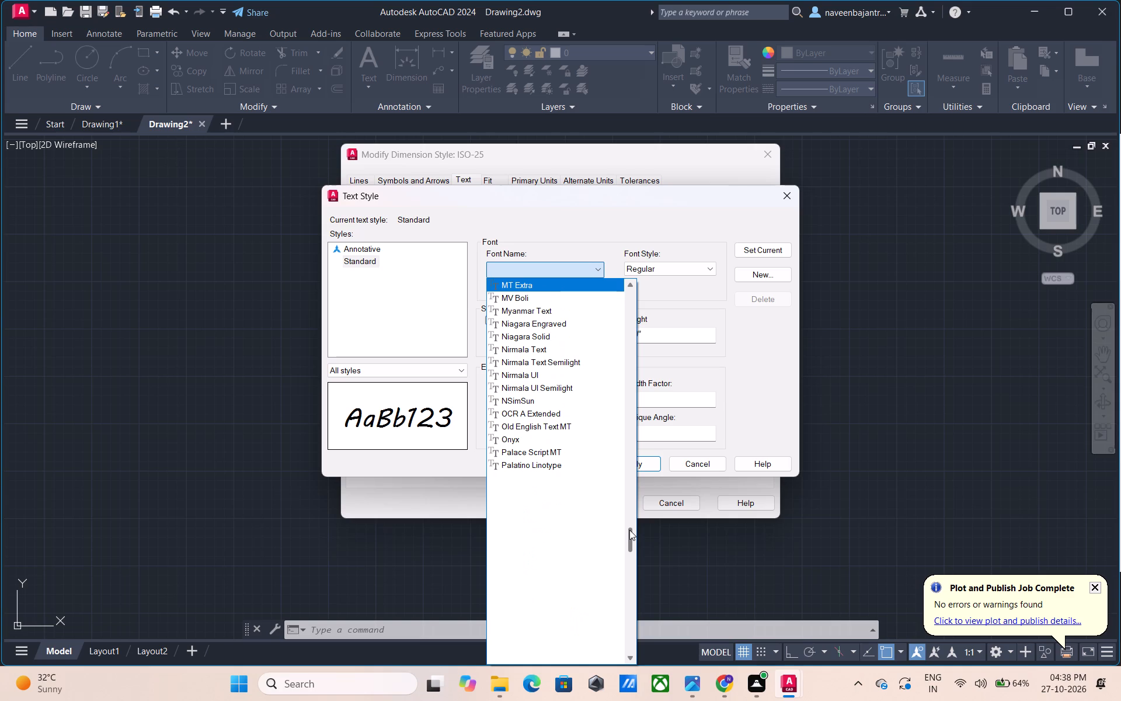
key(Up)
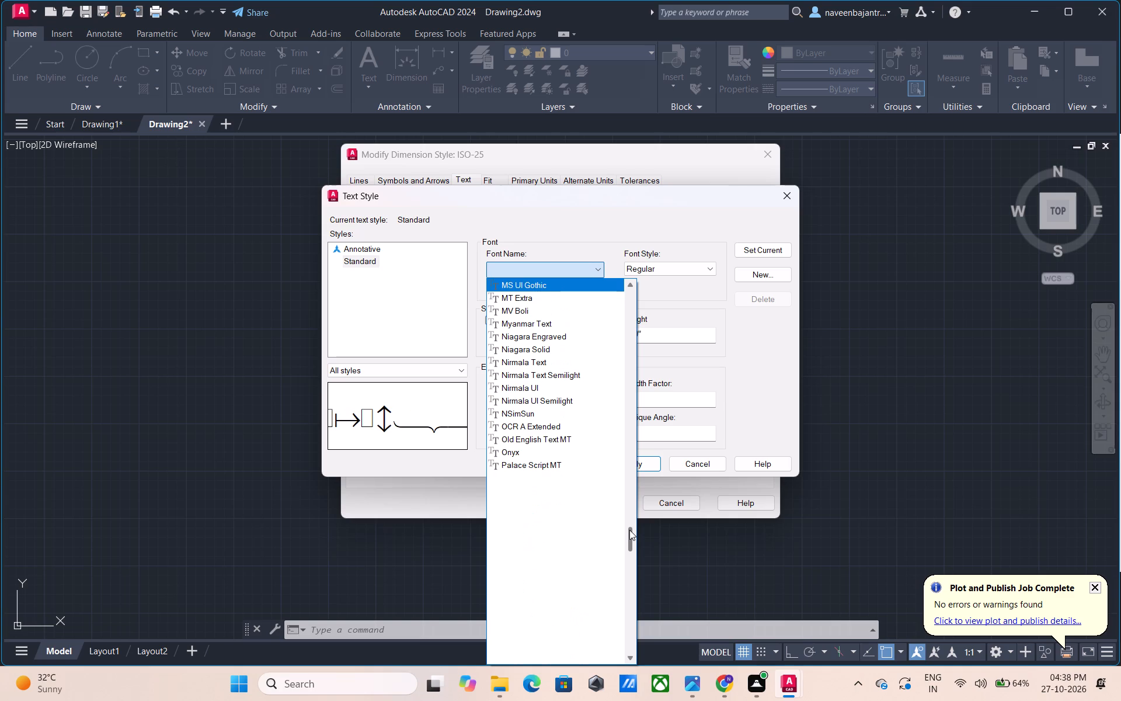
key(Up)
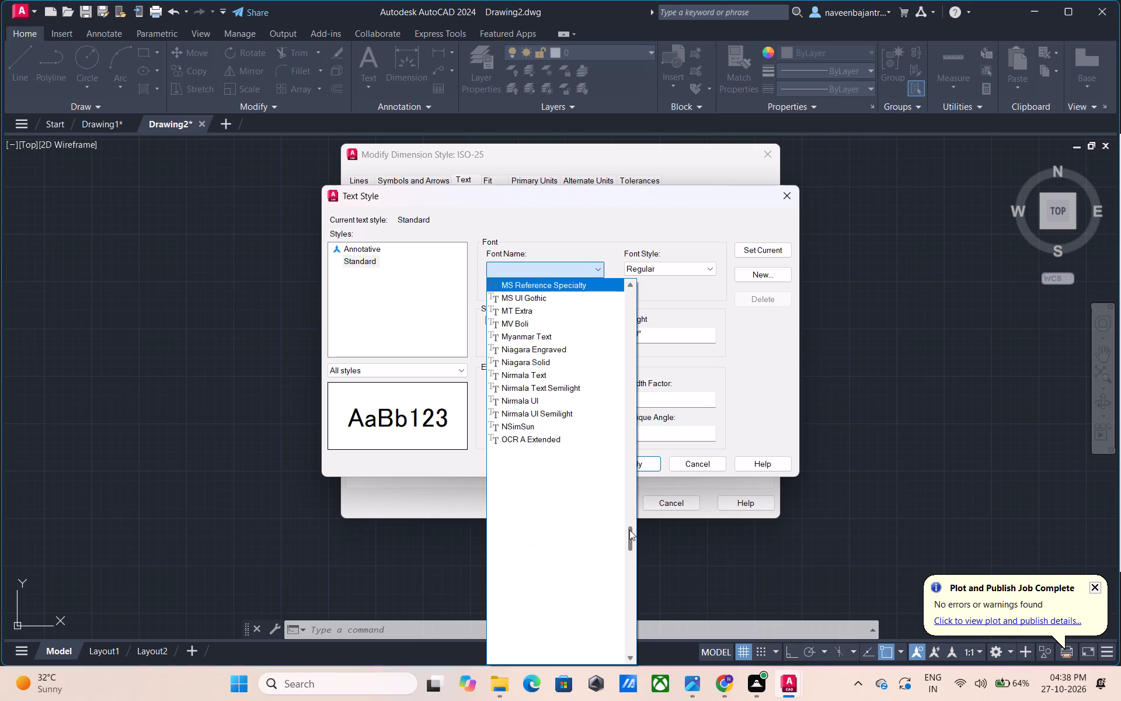
key(Up)
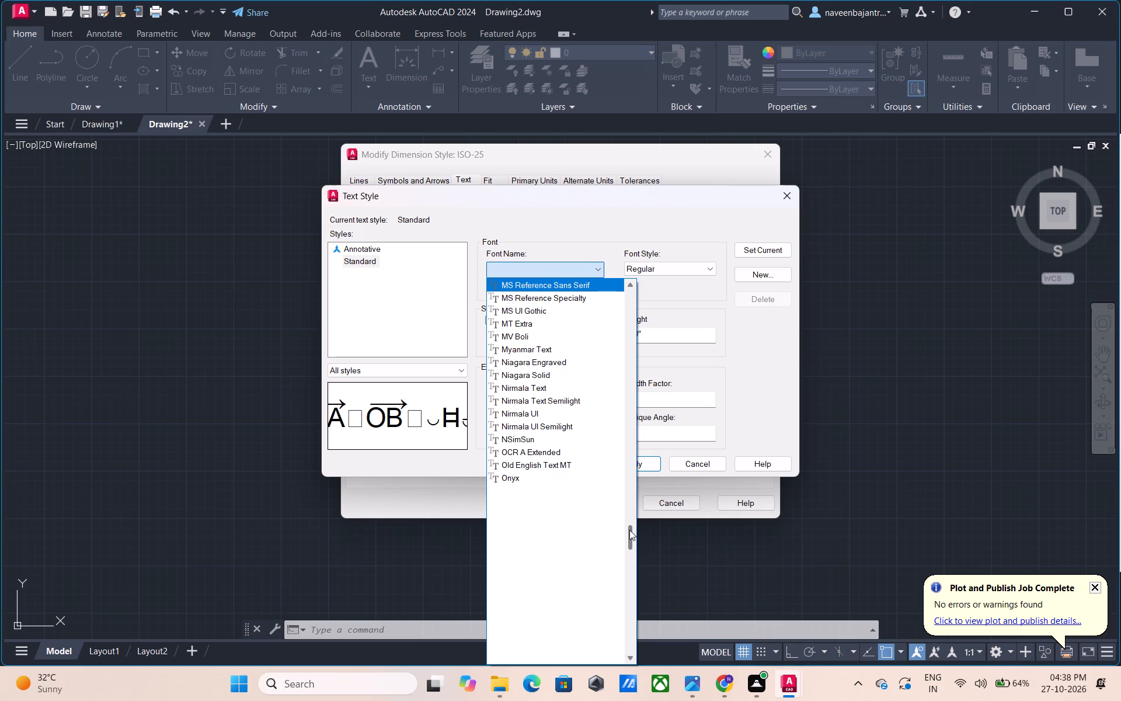
key(Up)
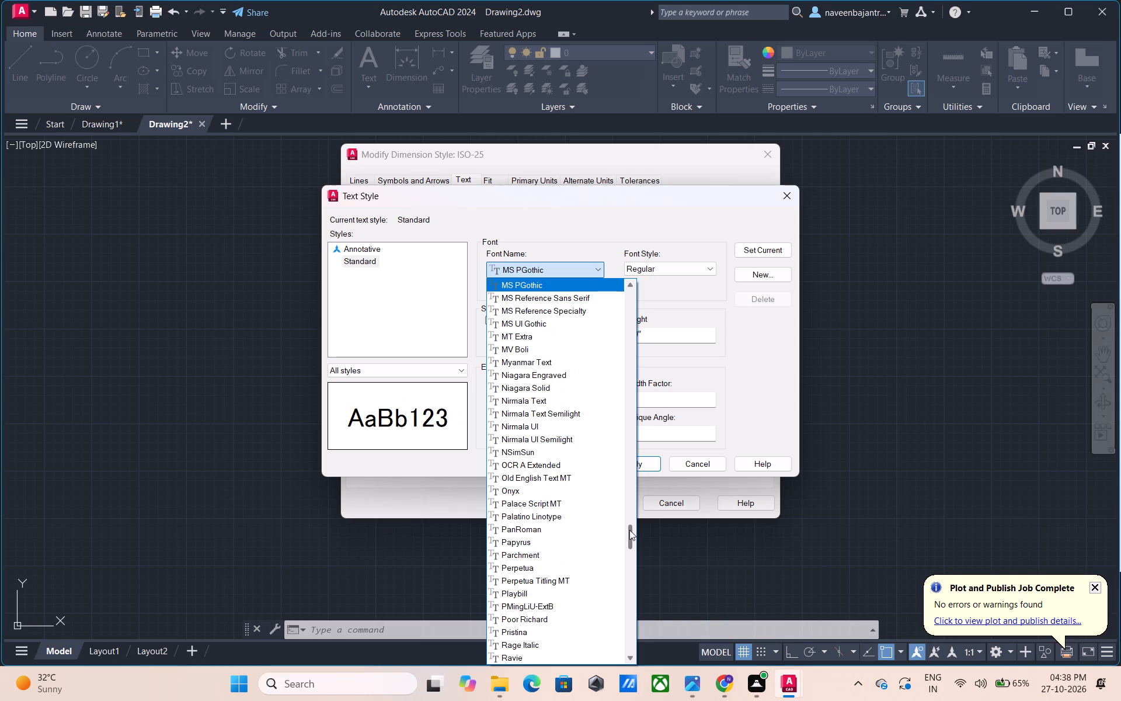
key(Up)
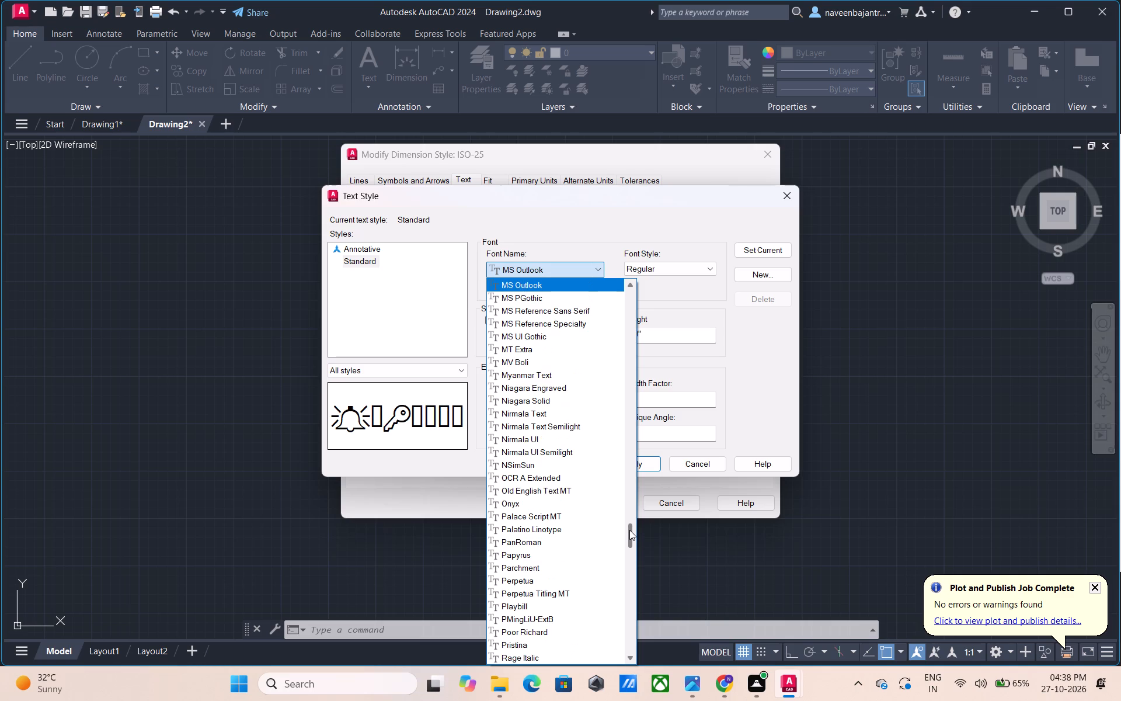
key(Up)
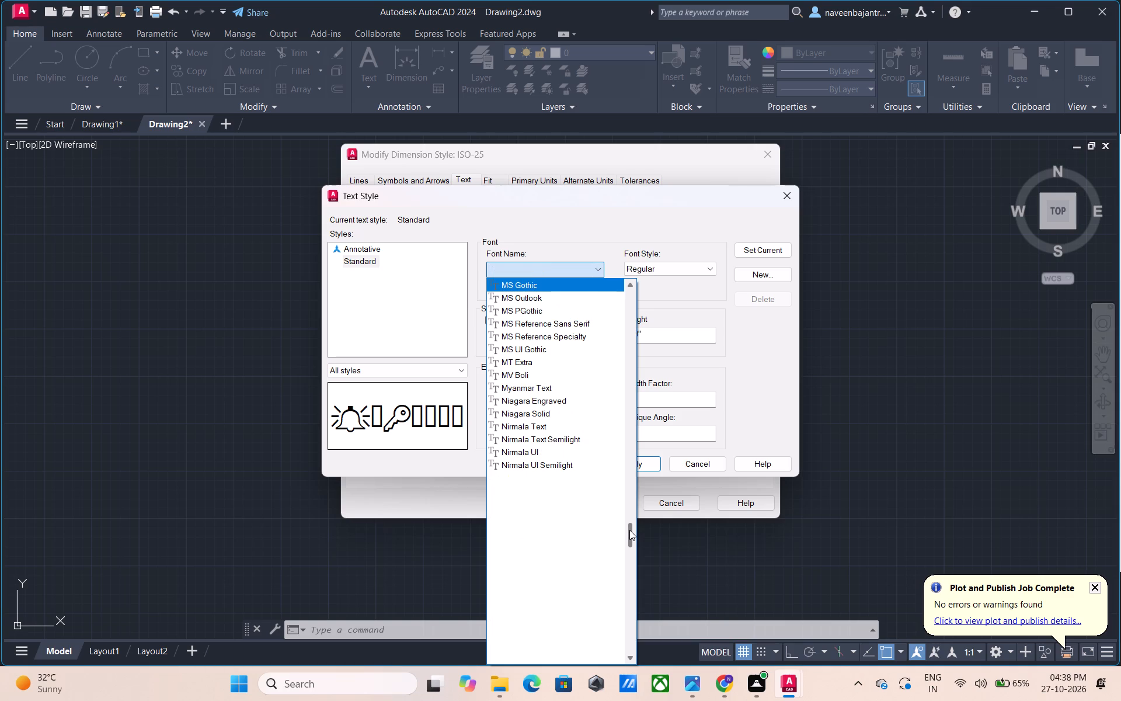
key(Up)
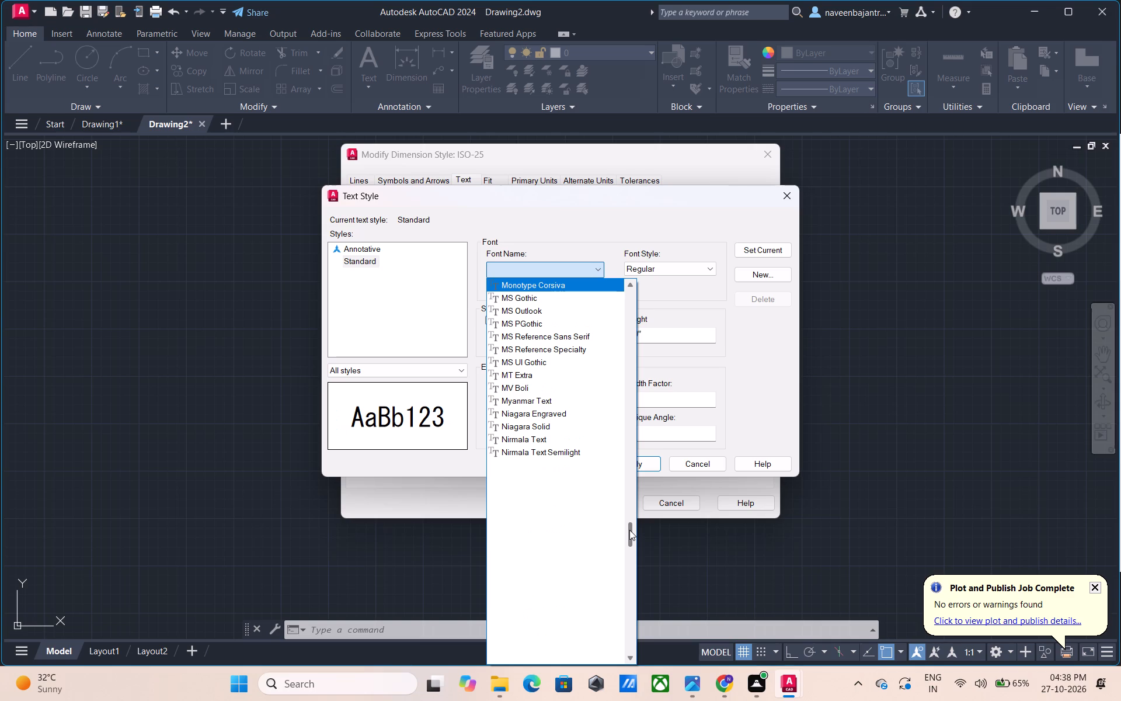
key(Up)
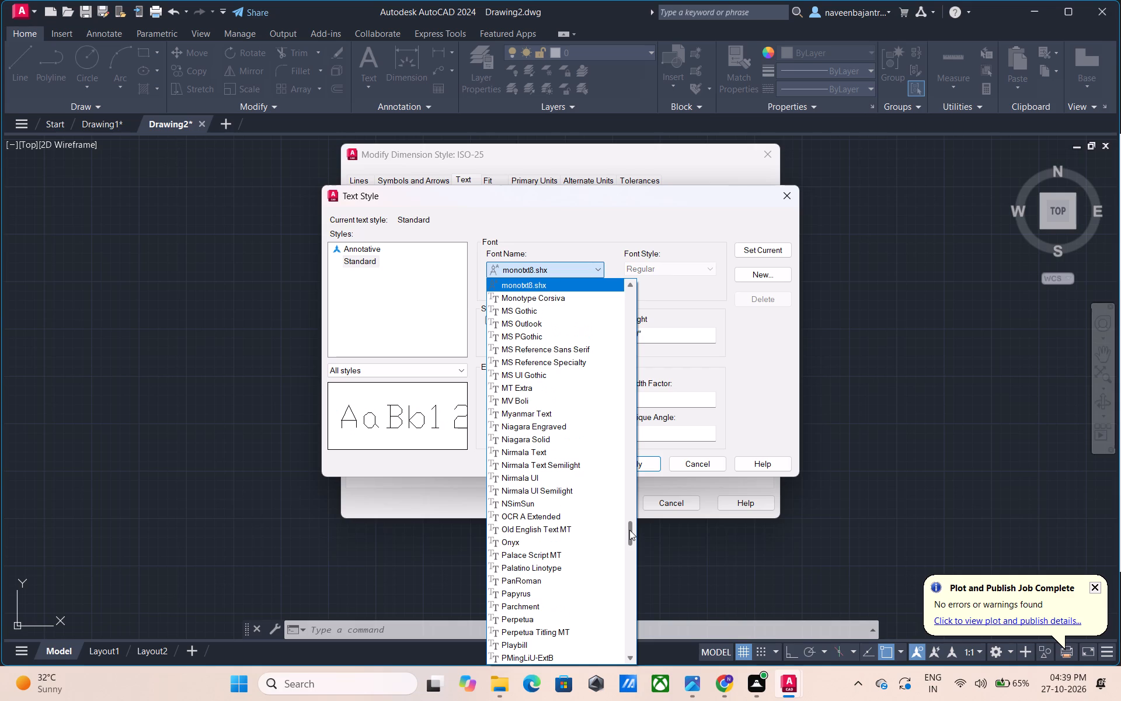
key(Up)
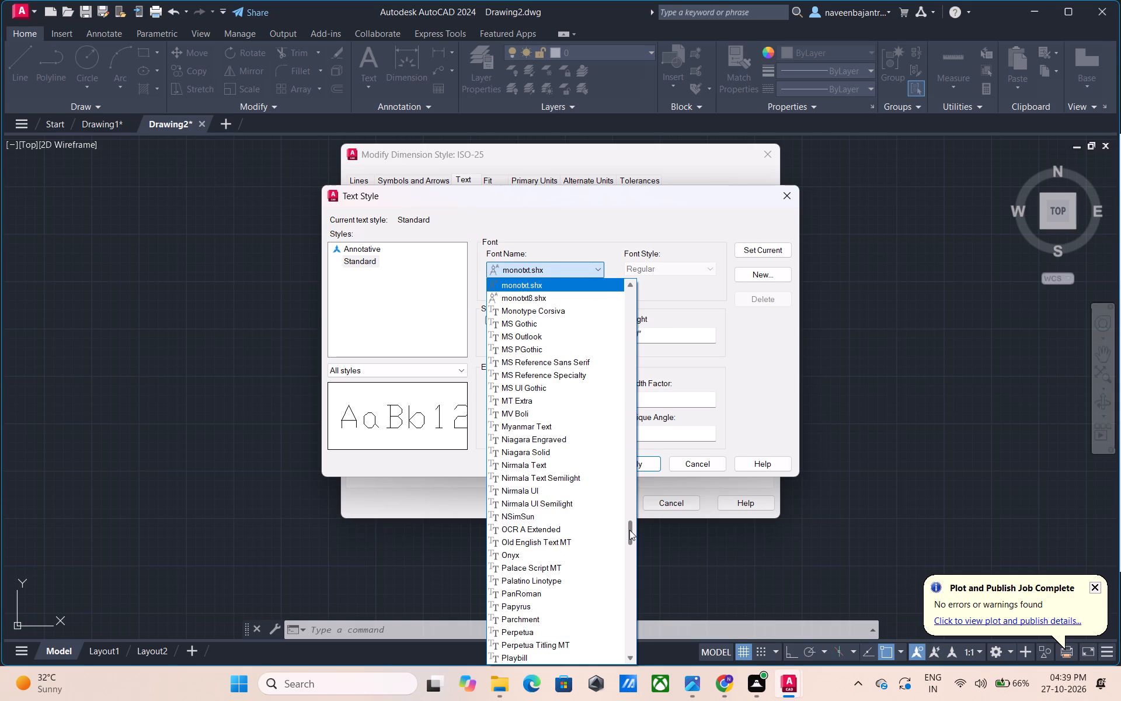
key(Up)
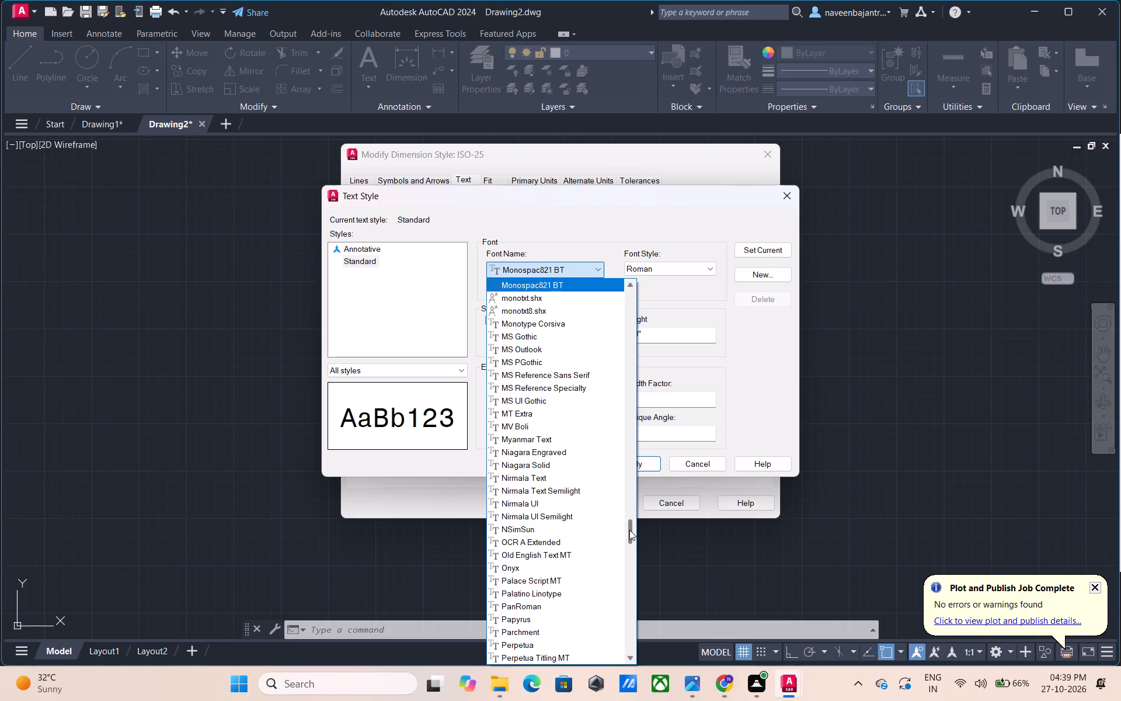
key(Up)
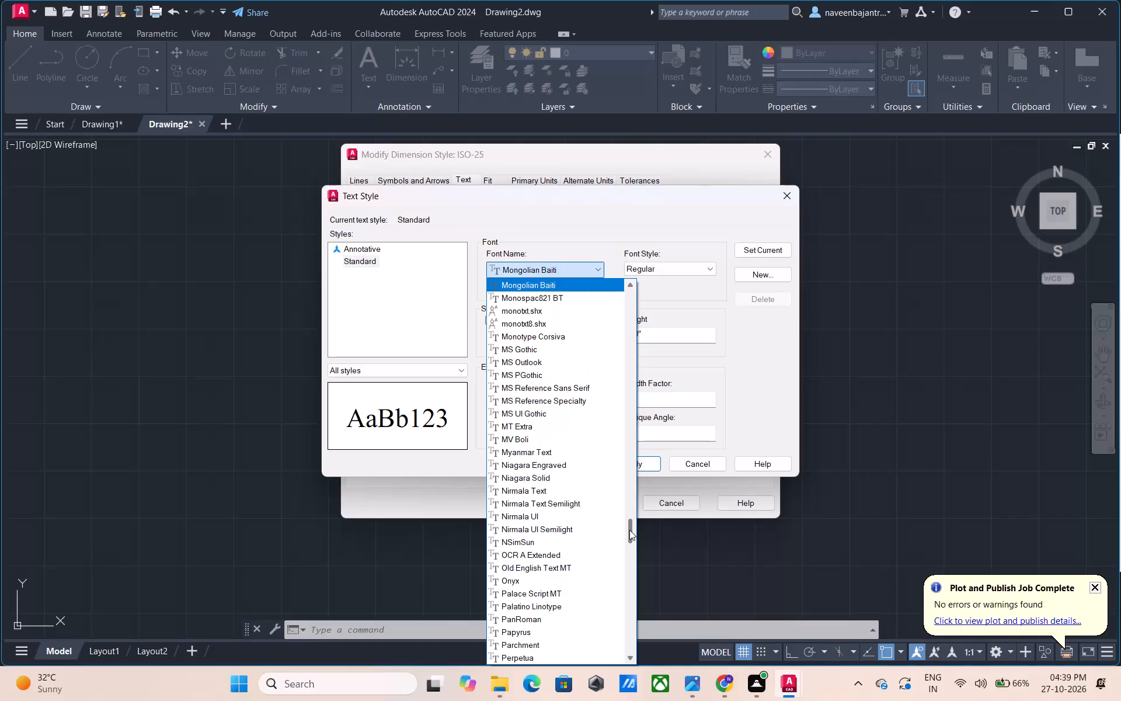
Preview further fonts for the Standard text style in reverse, from Modern No. 20 through Mistral, the MingLiU and Microsoft YaHei fonts to Microsoft Tai Le.
key(Up)
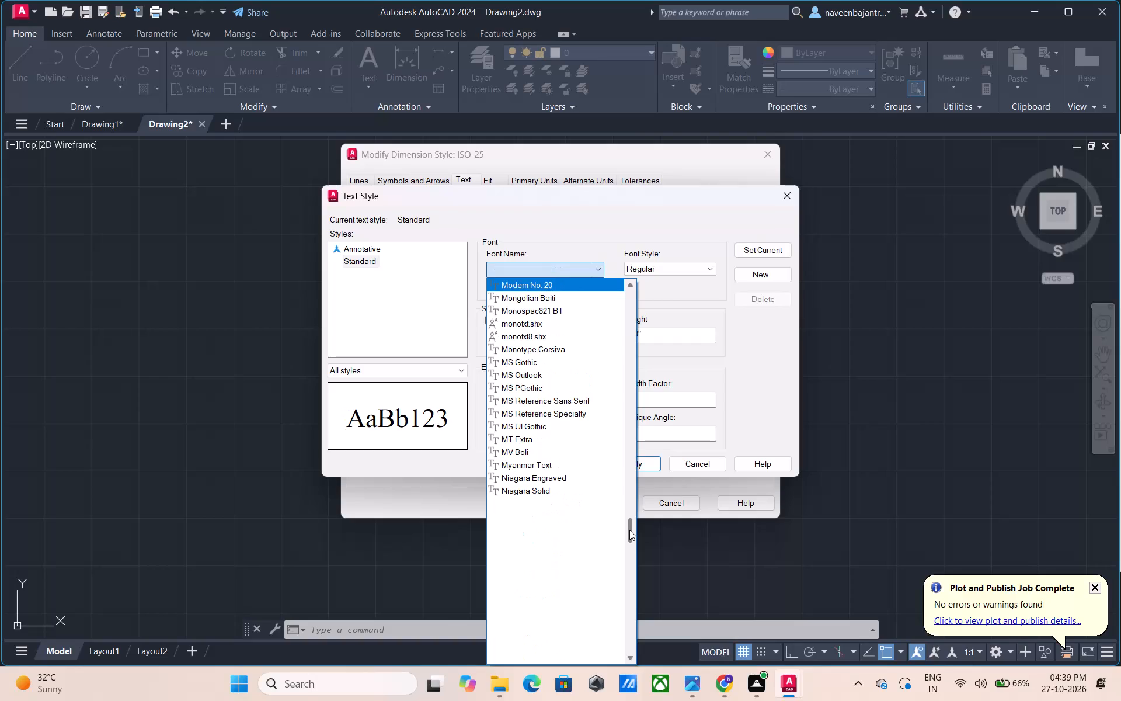
key(Up)
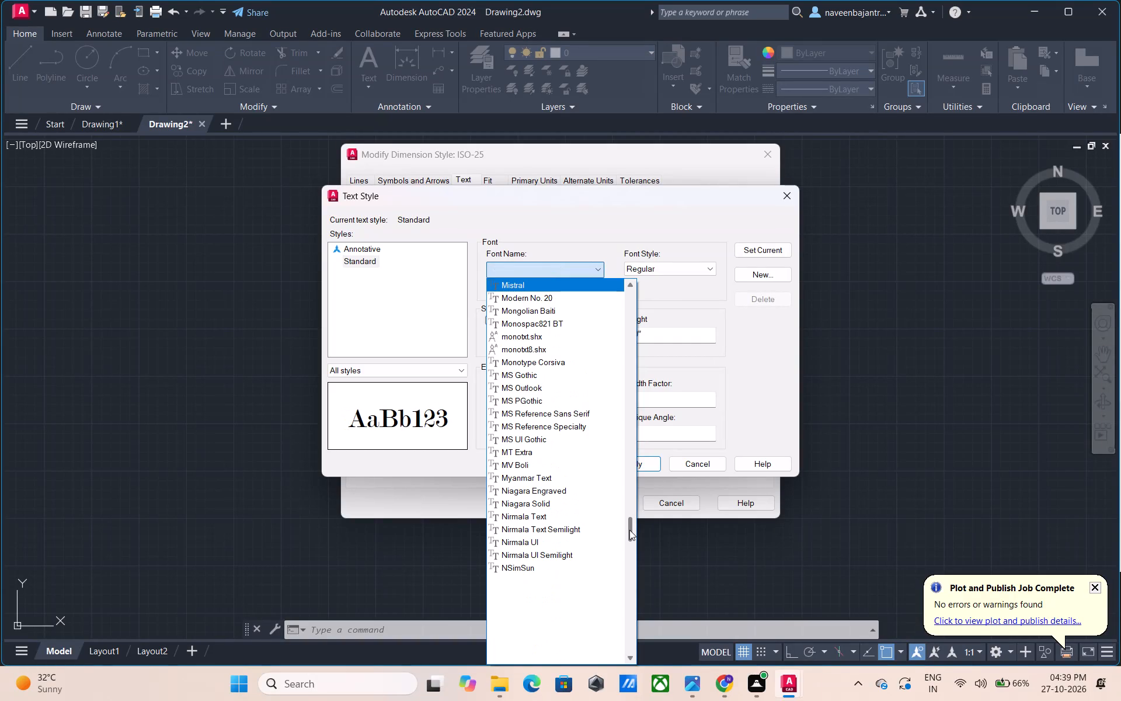
key(Up)
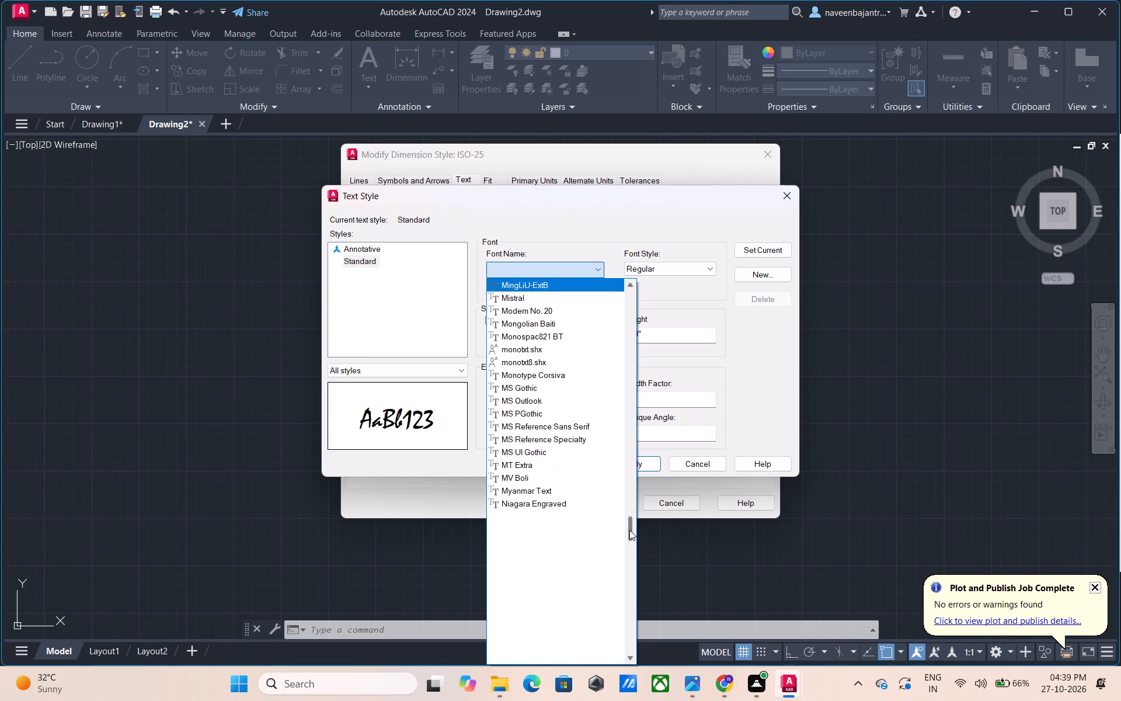
key(Up)
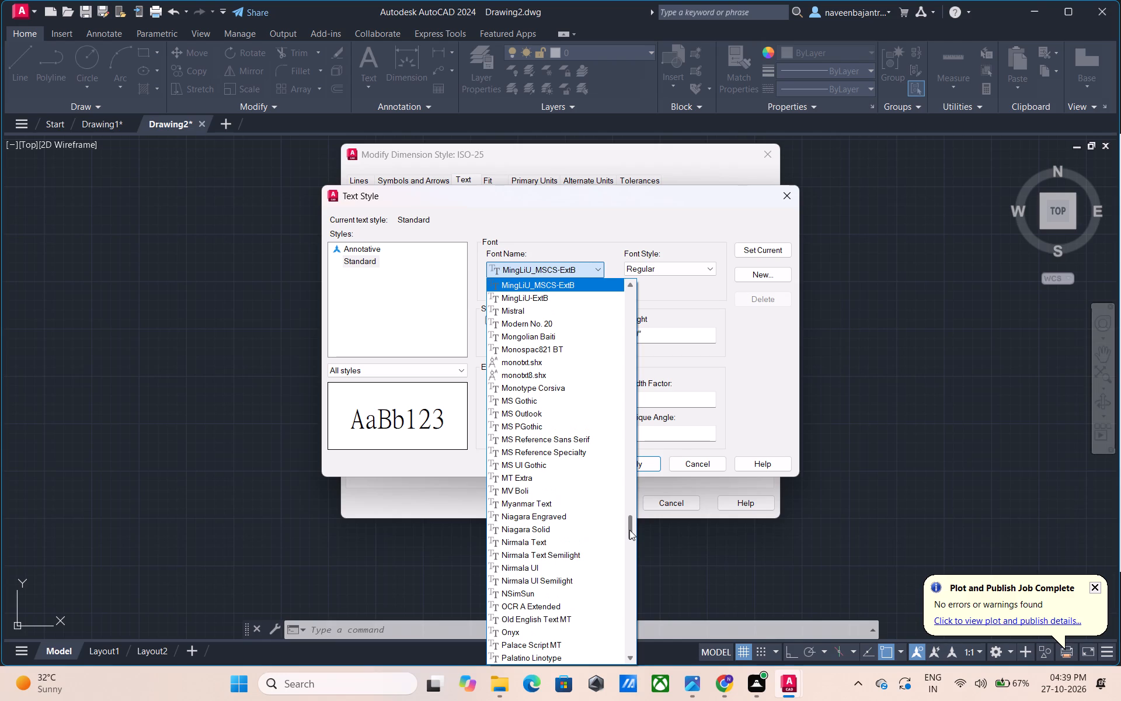
key(Up)
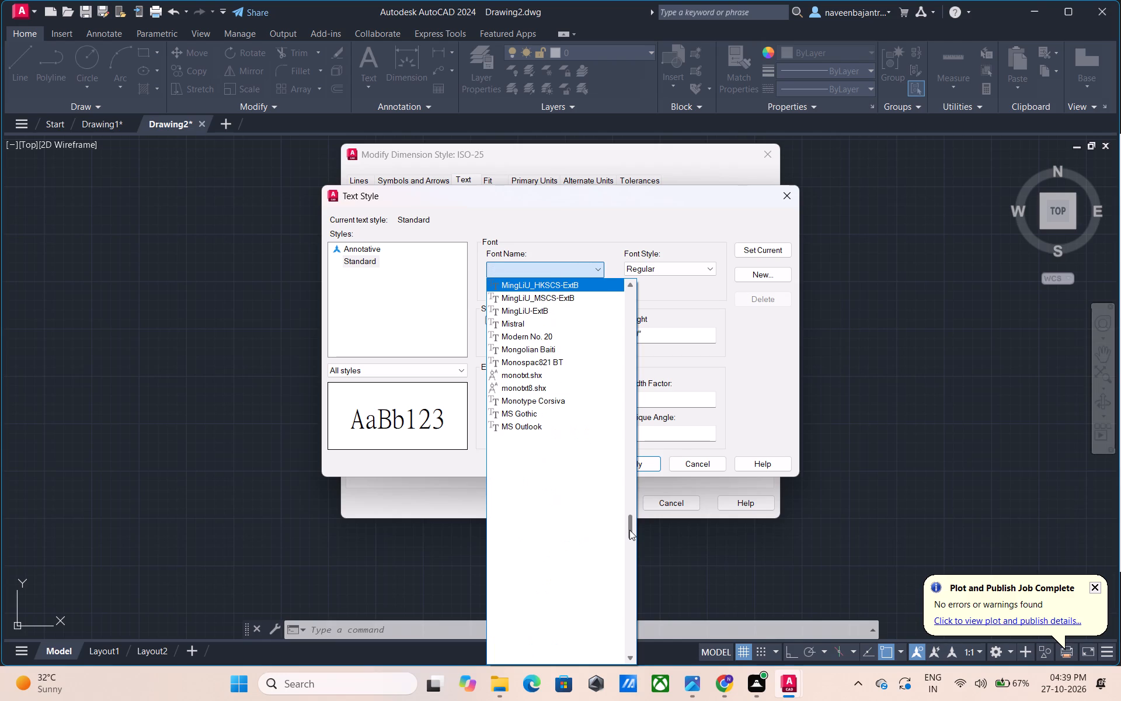
key(Up)
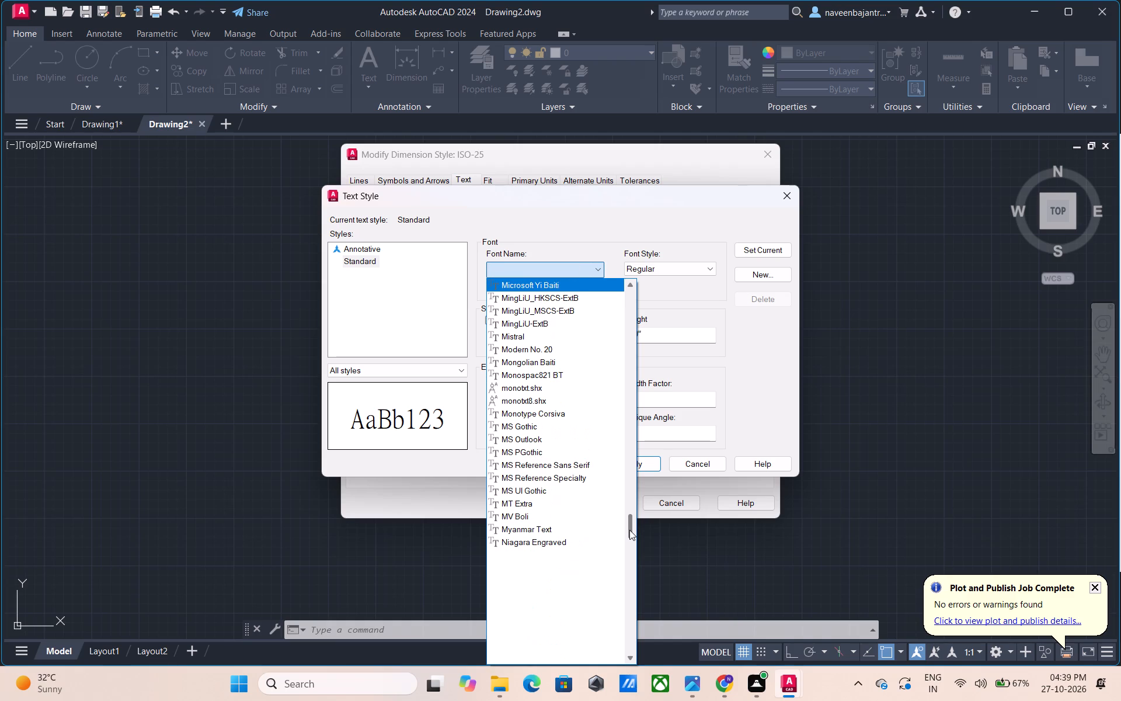
key(Up)
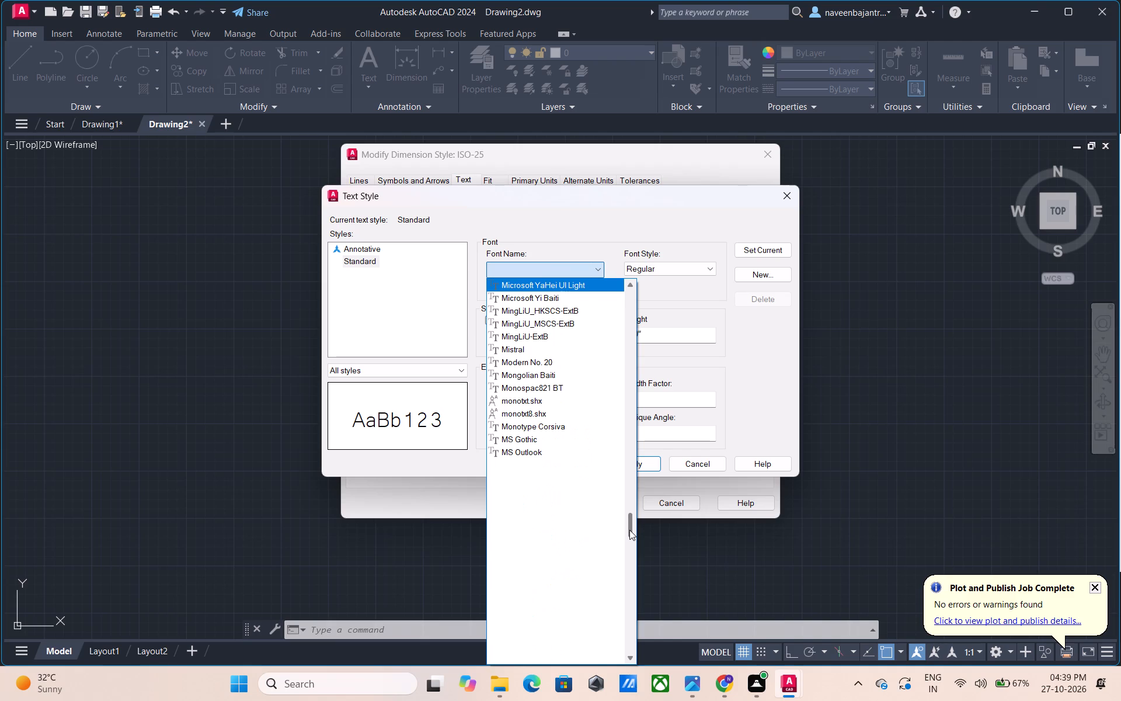
key(Up)
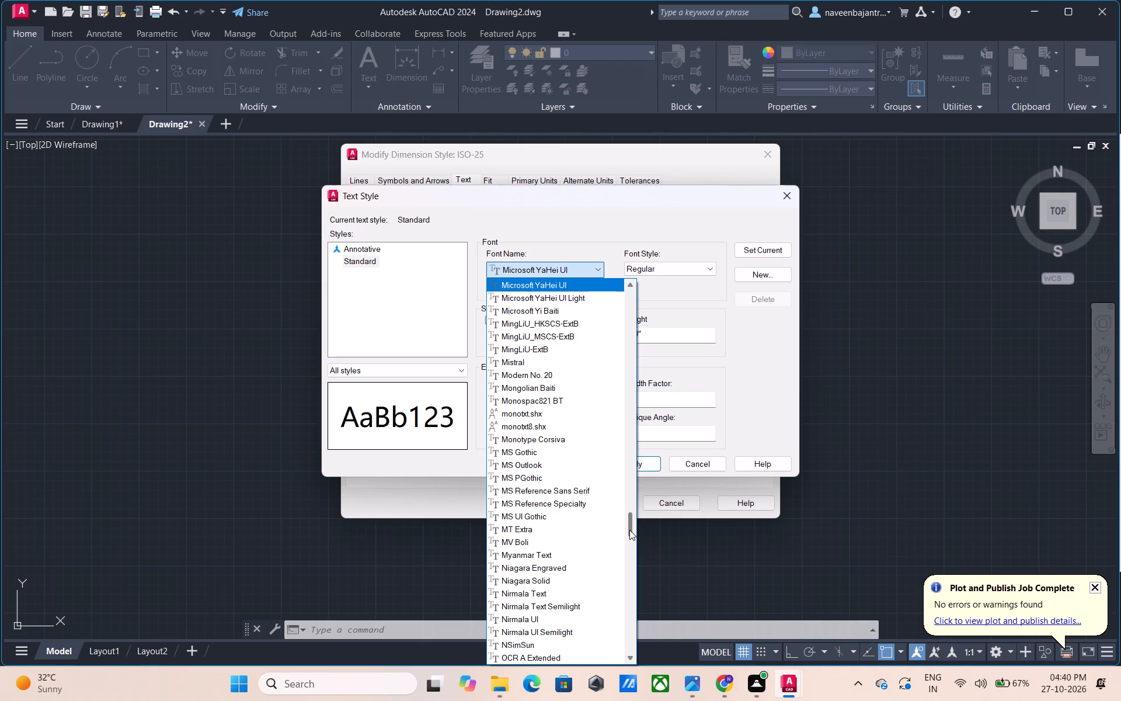
key(Up)
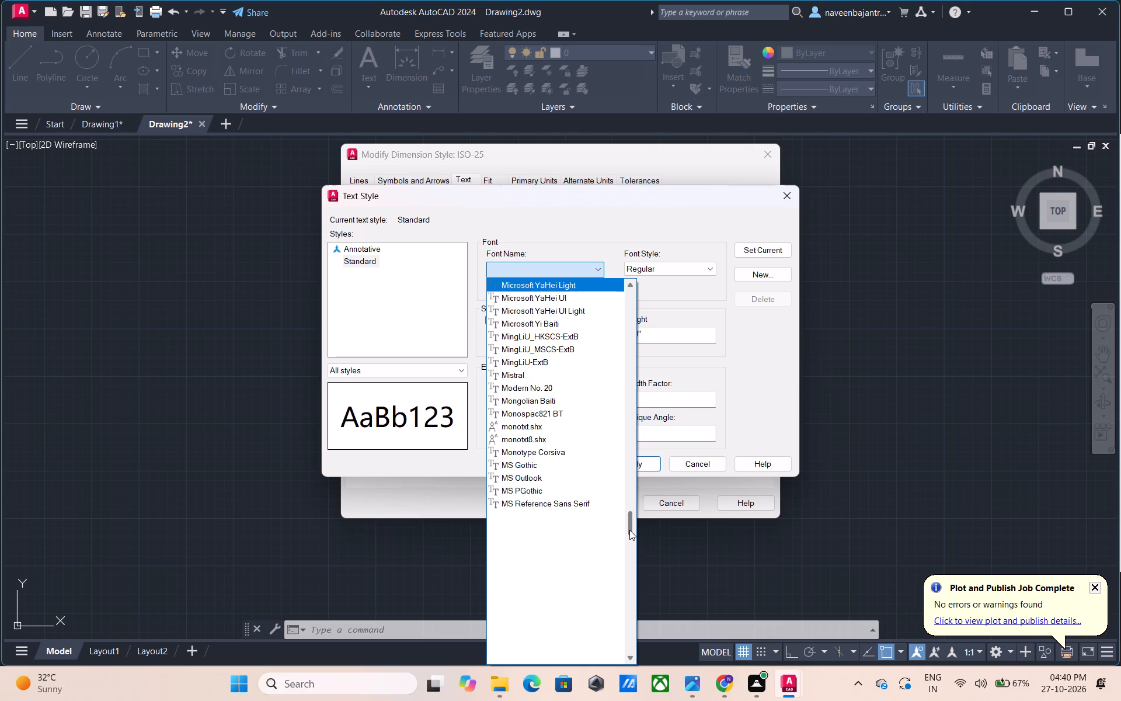
key(Up)
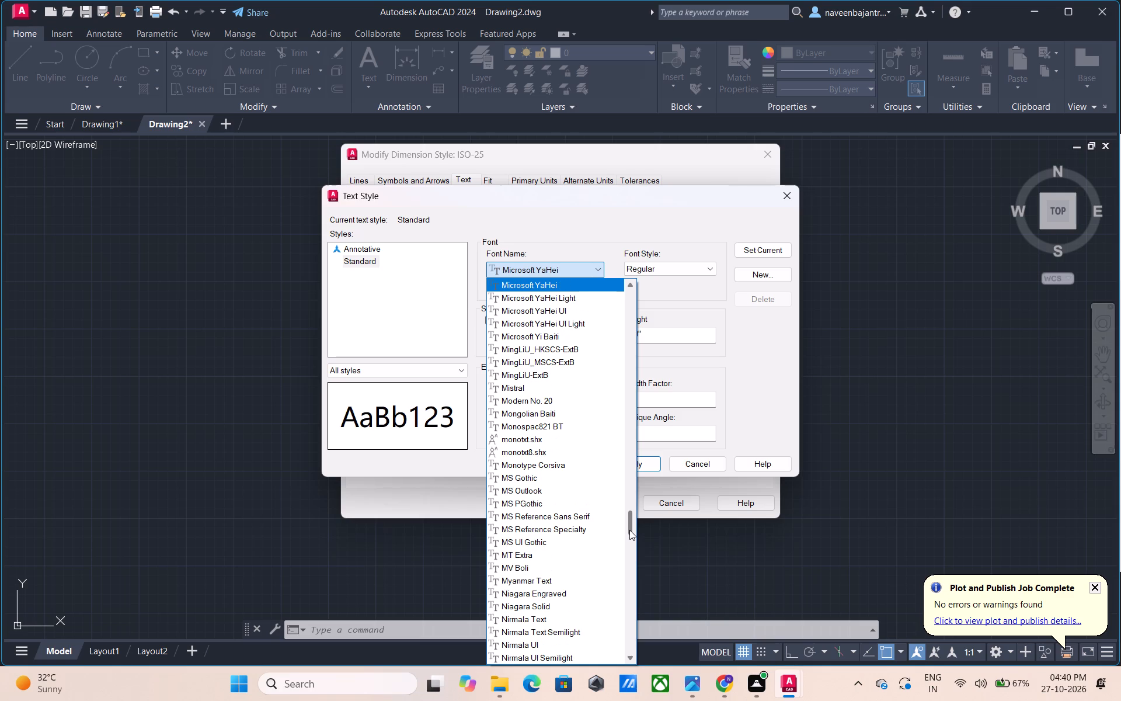
key(Up)
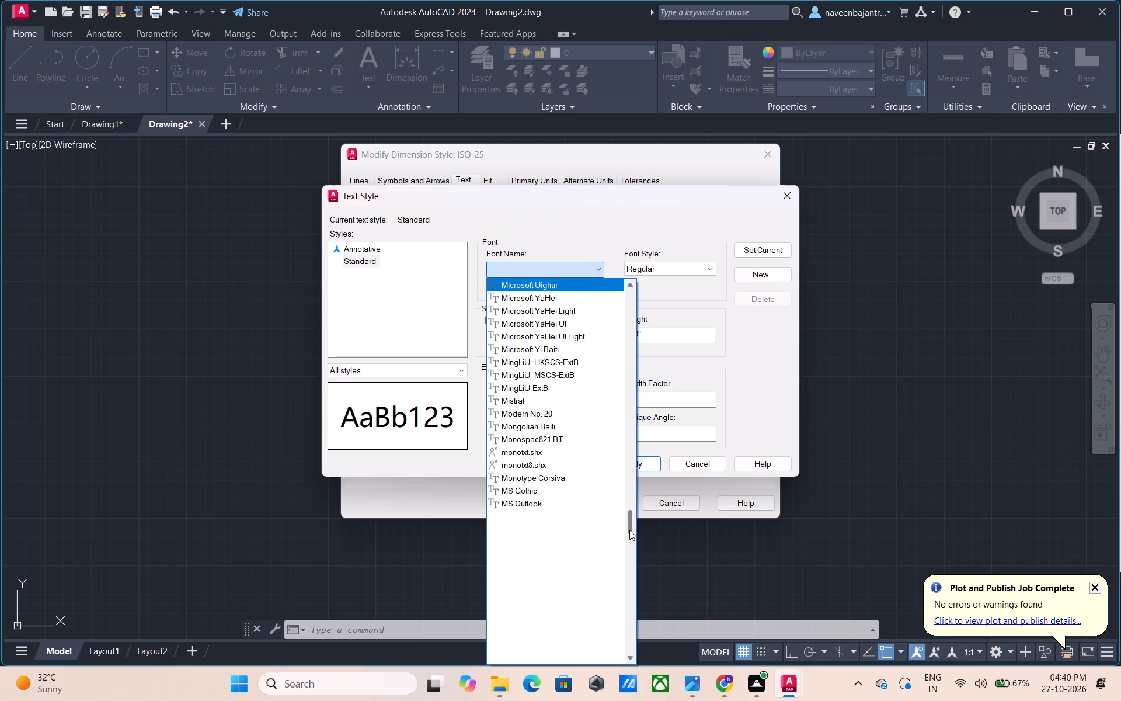
key(Up)
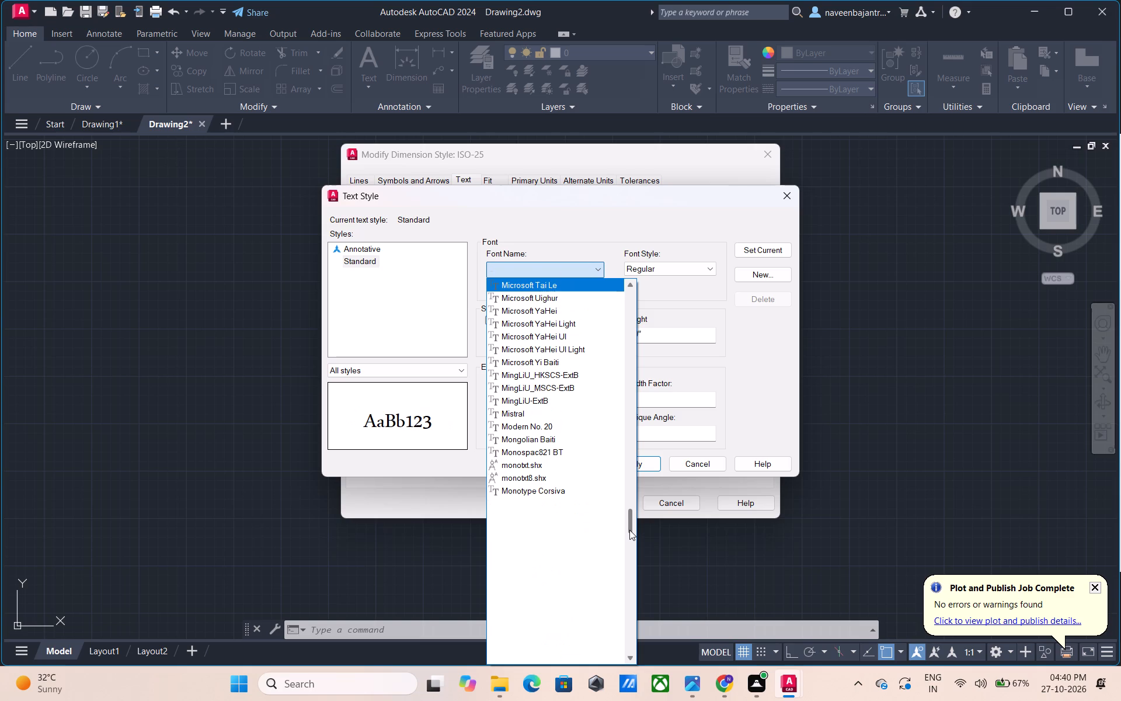
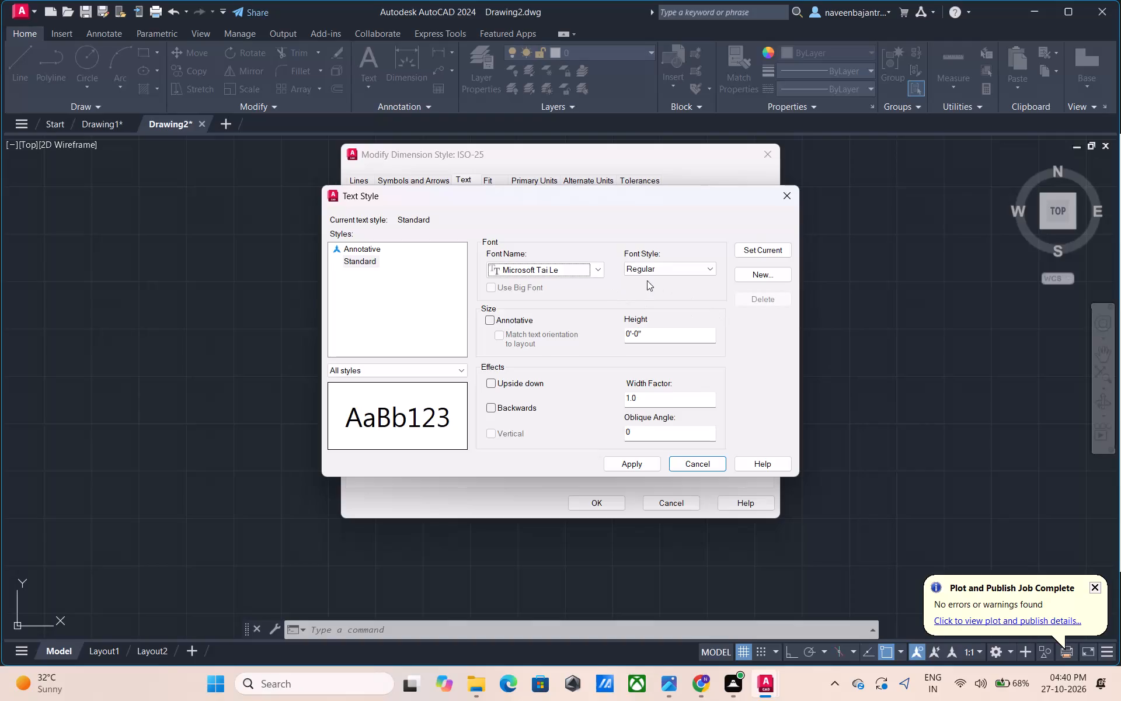
Preview fonts for the Standard text style in reverse, from Microsoft YaHei UI Light through Microsoft Uighur and Microsoft Sans Serif to Microsoft New Tai Lue.
click(597, 272)
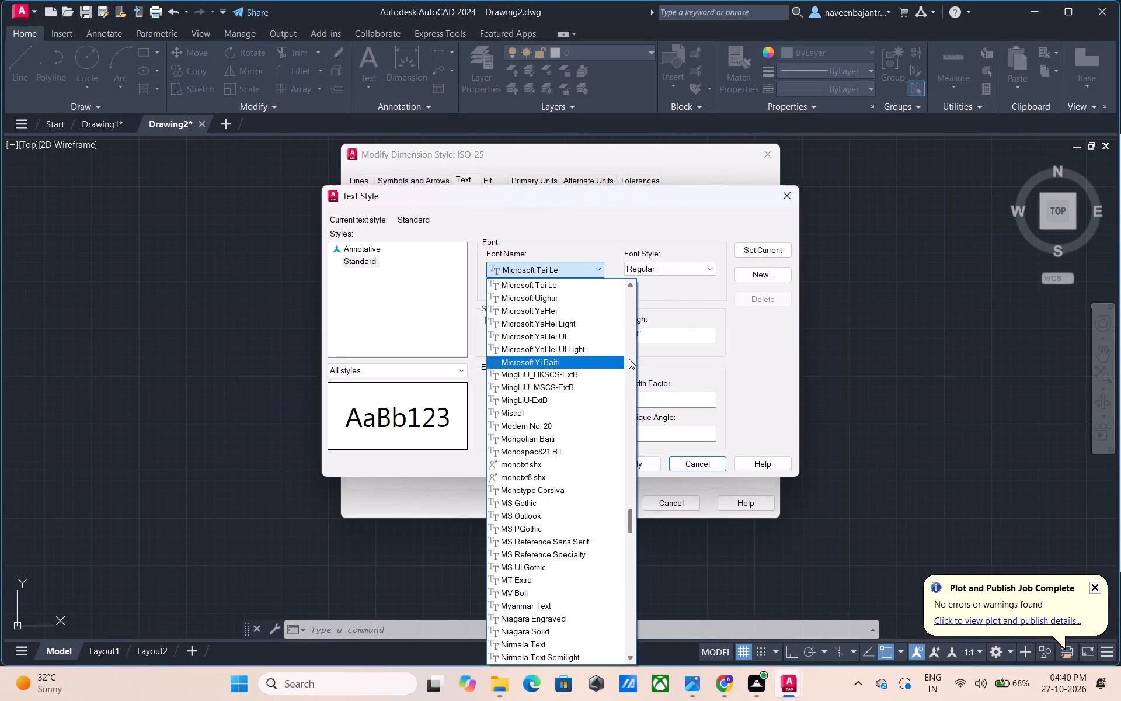
scroll(629, 359, up, 1)
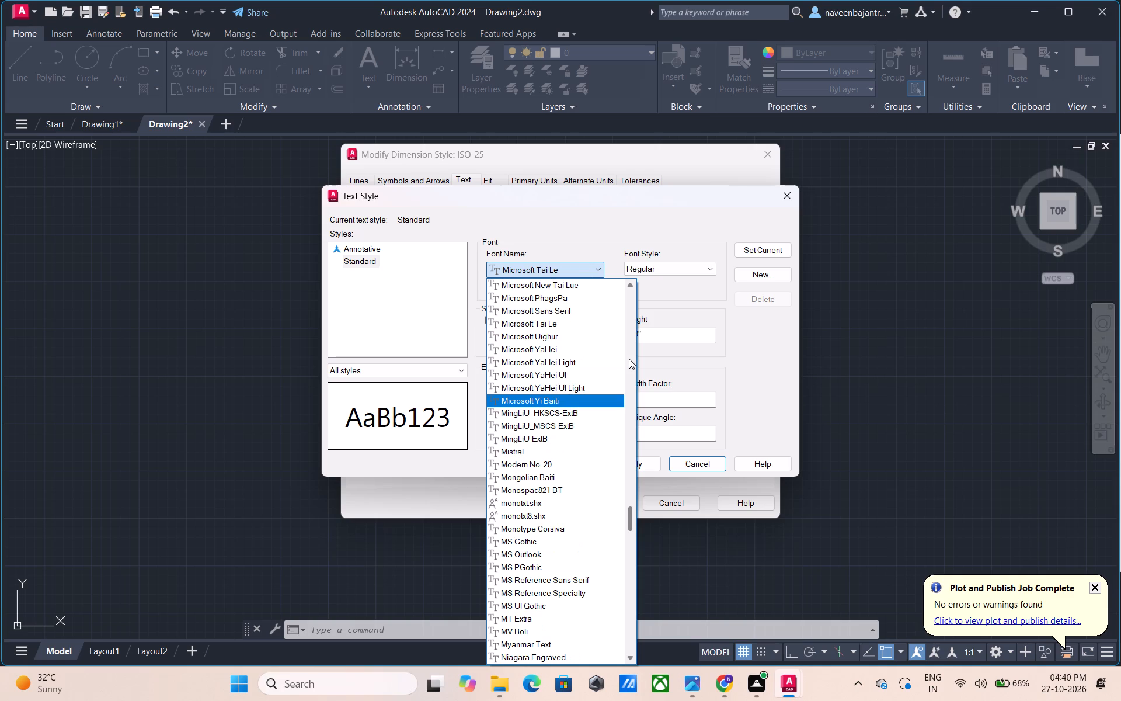
key(Up)
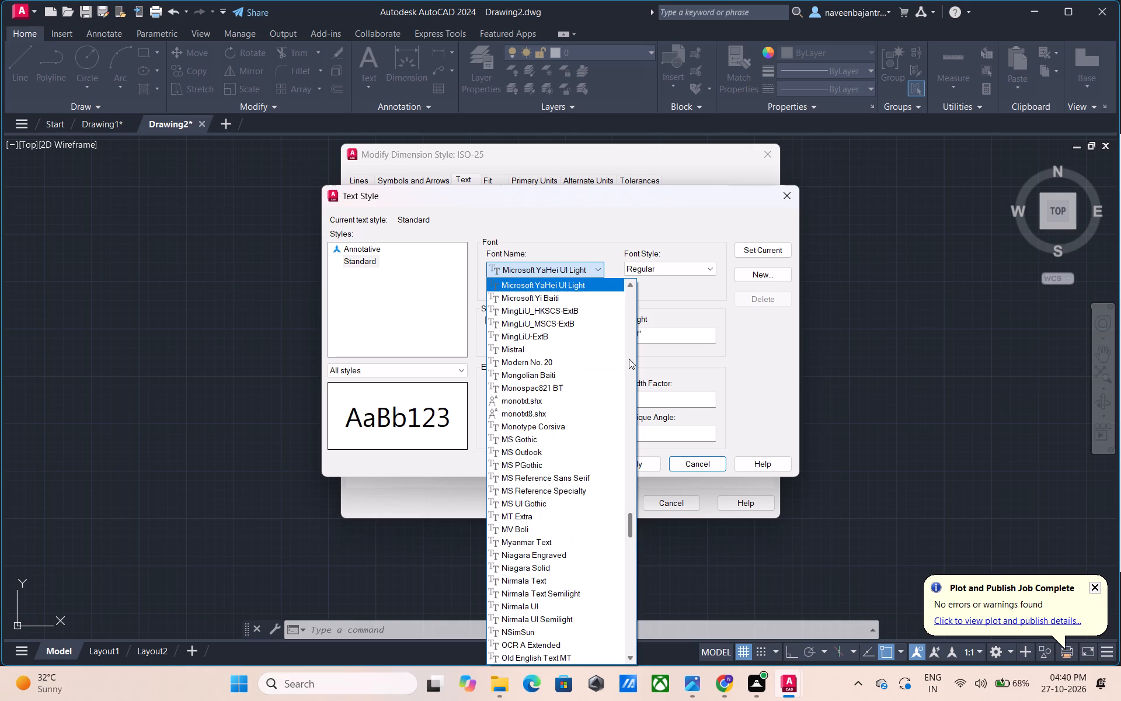
key(Up)
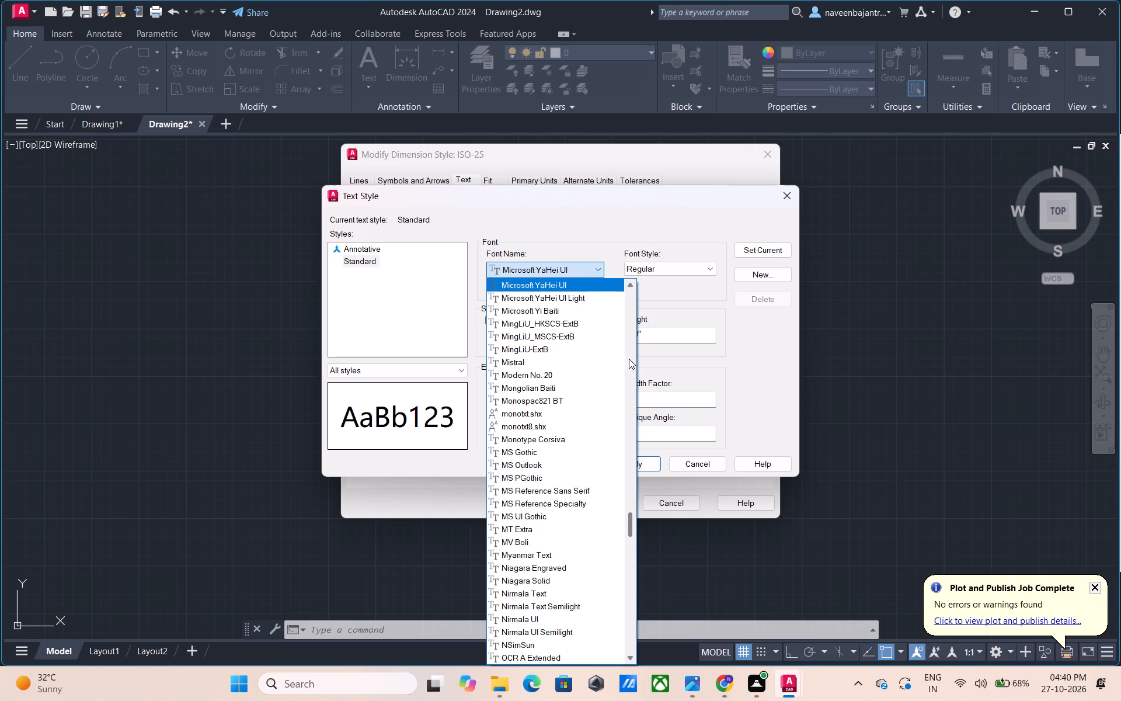
key(Up)
key(Up)
key(Up)
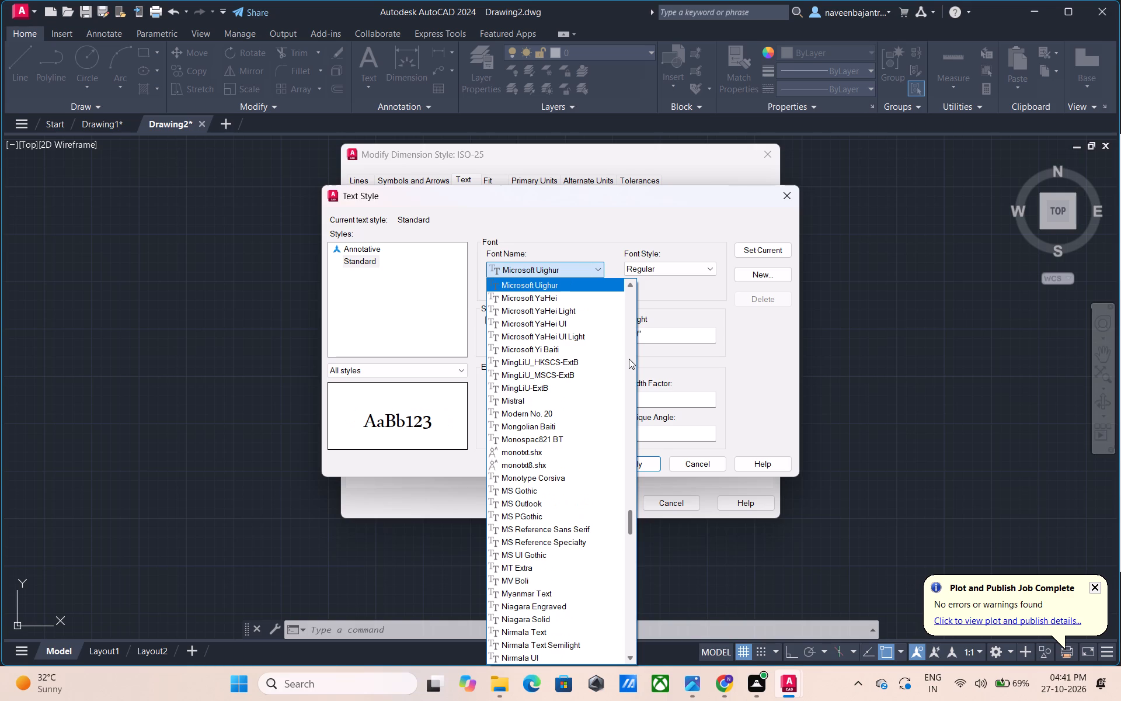
key(Up)
key(Up)
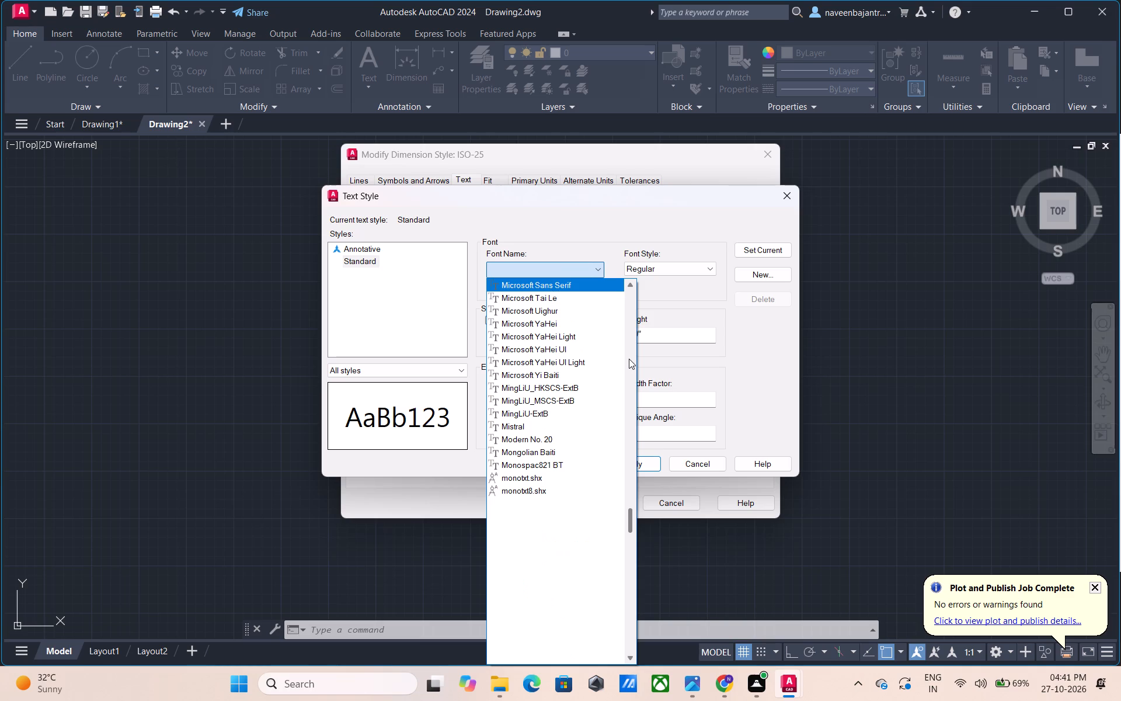
key(Up)
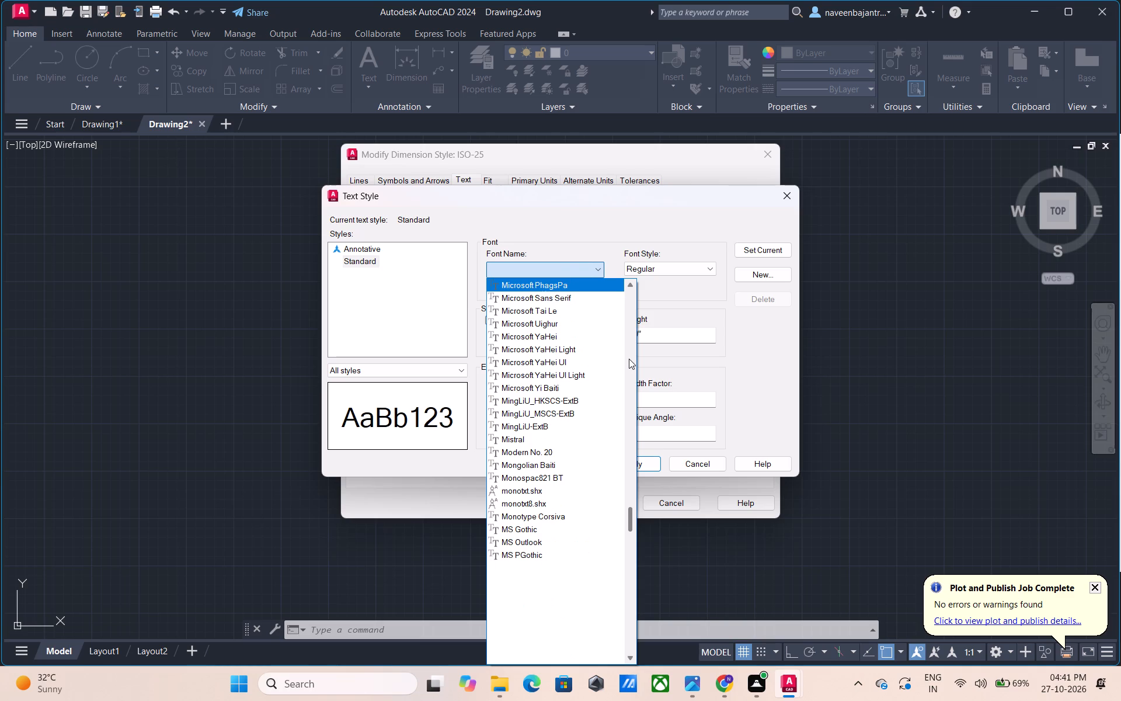
key(Up)
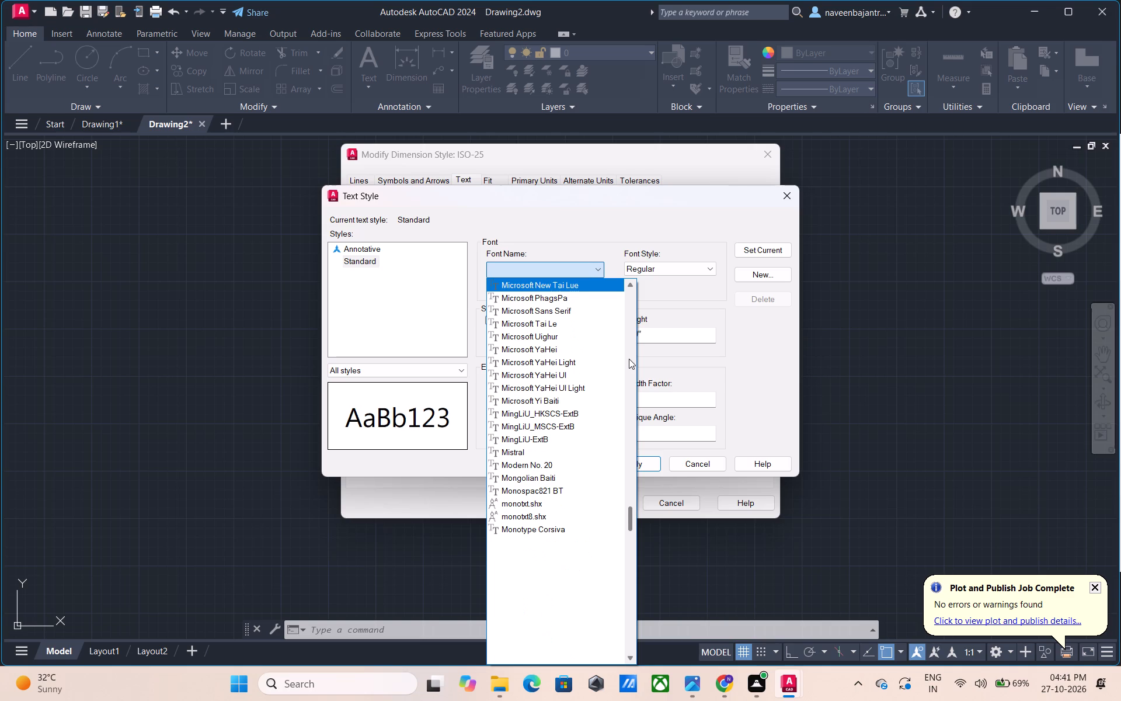
Preview further fonts for the Standard text style in reverse, from the Microsoft JhengHei fonts through Matura MT Script Capitals and Malgun Gothic to Magneto.
key(Up)
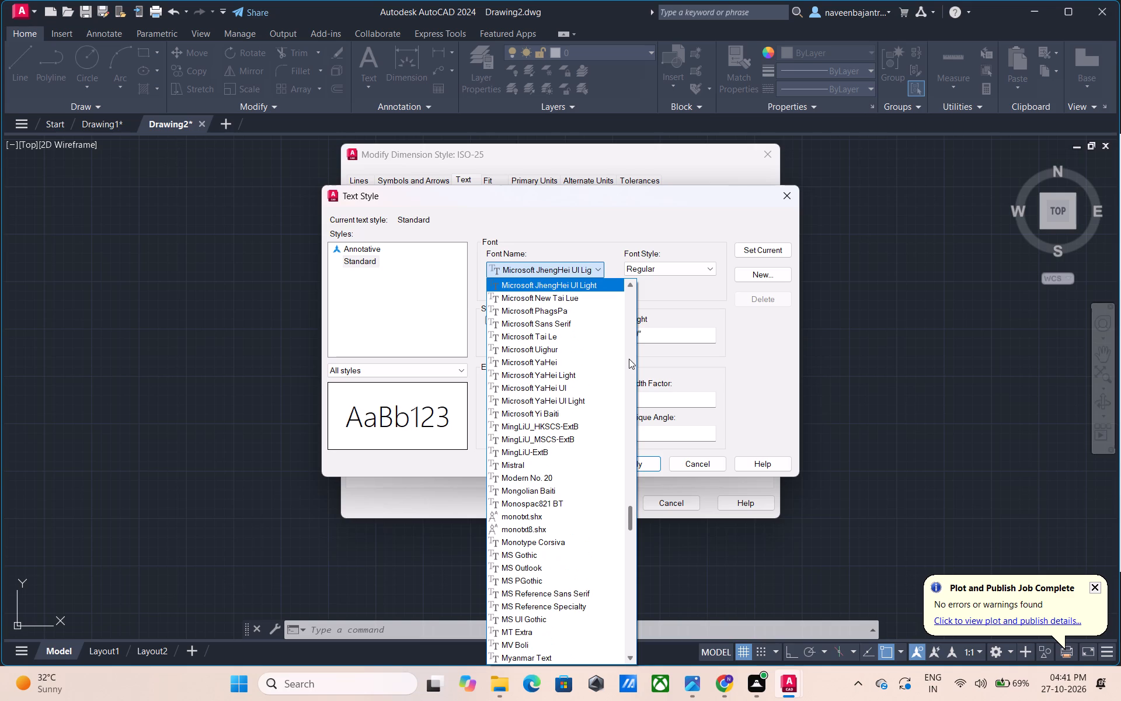
key(Up)
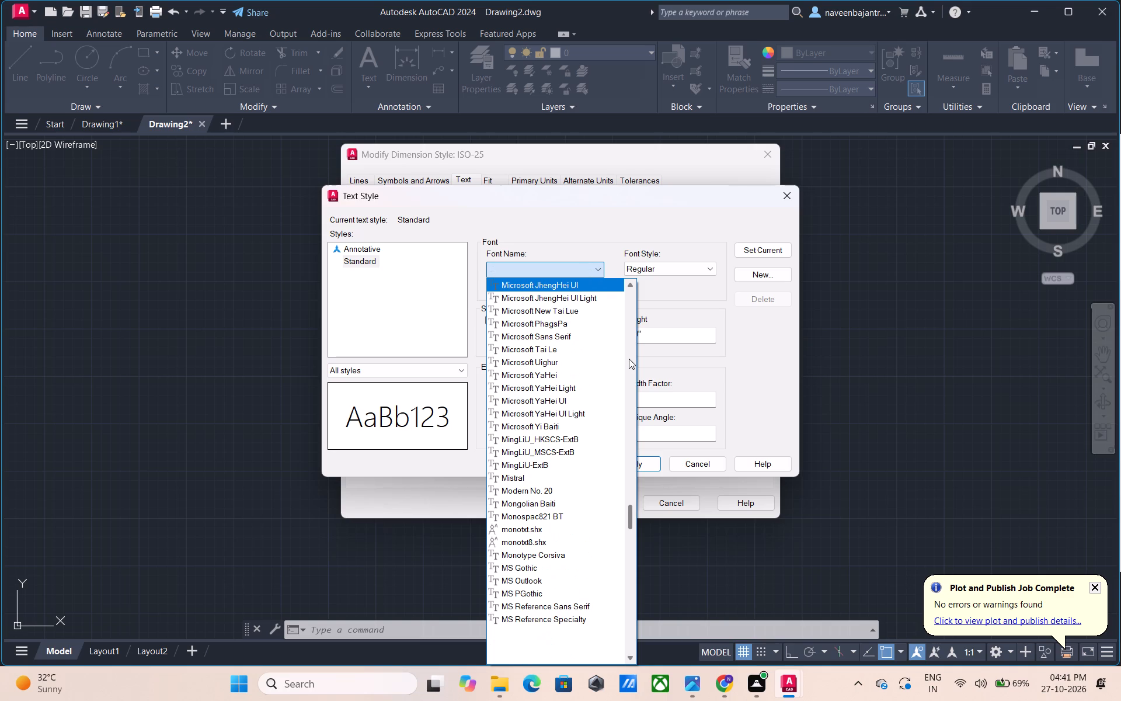
key(Up)
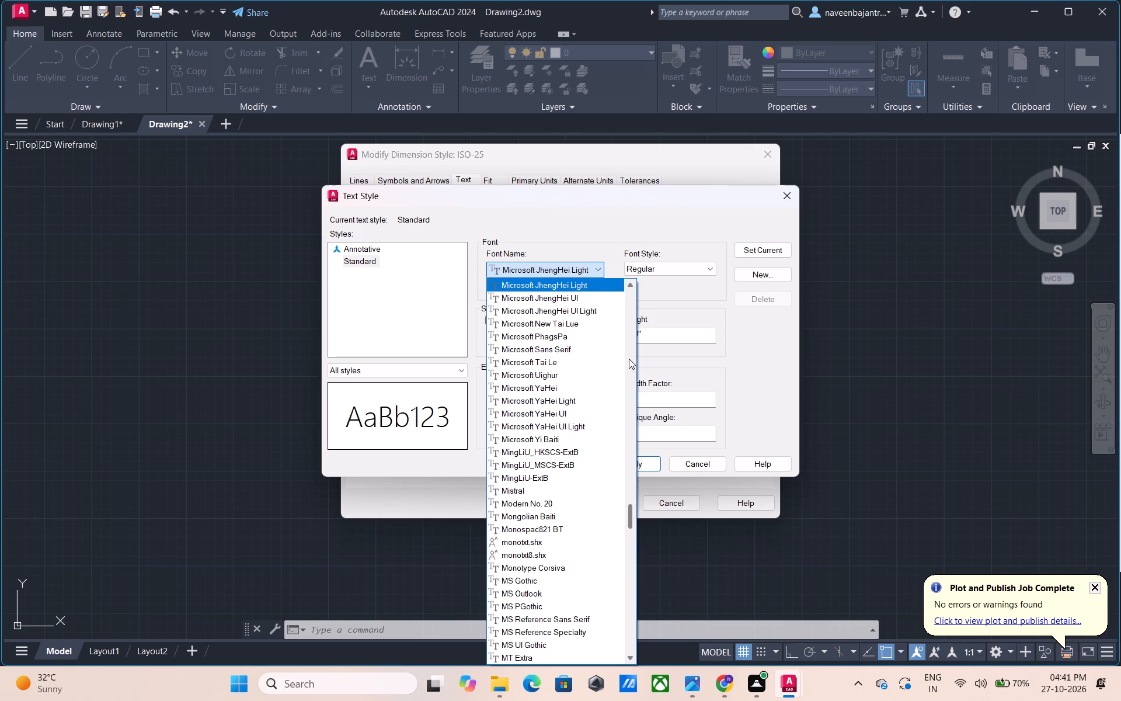
key(Up)
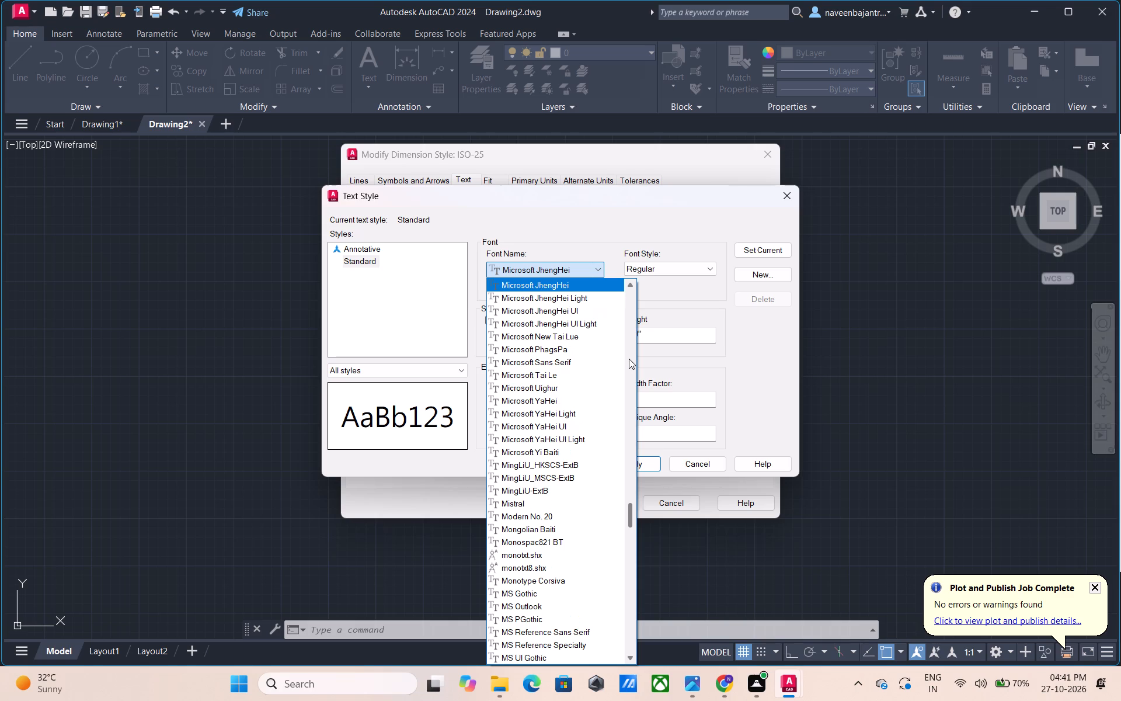
key(Up)
key(Up)
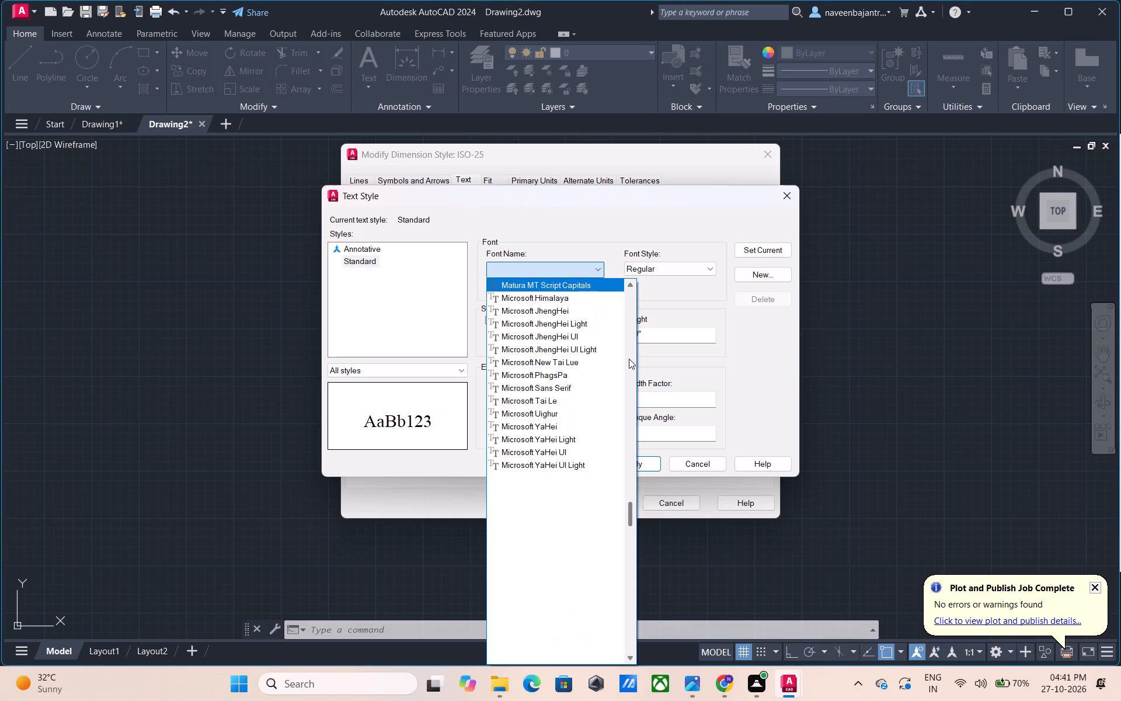
key(Up)
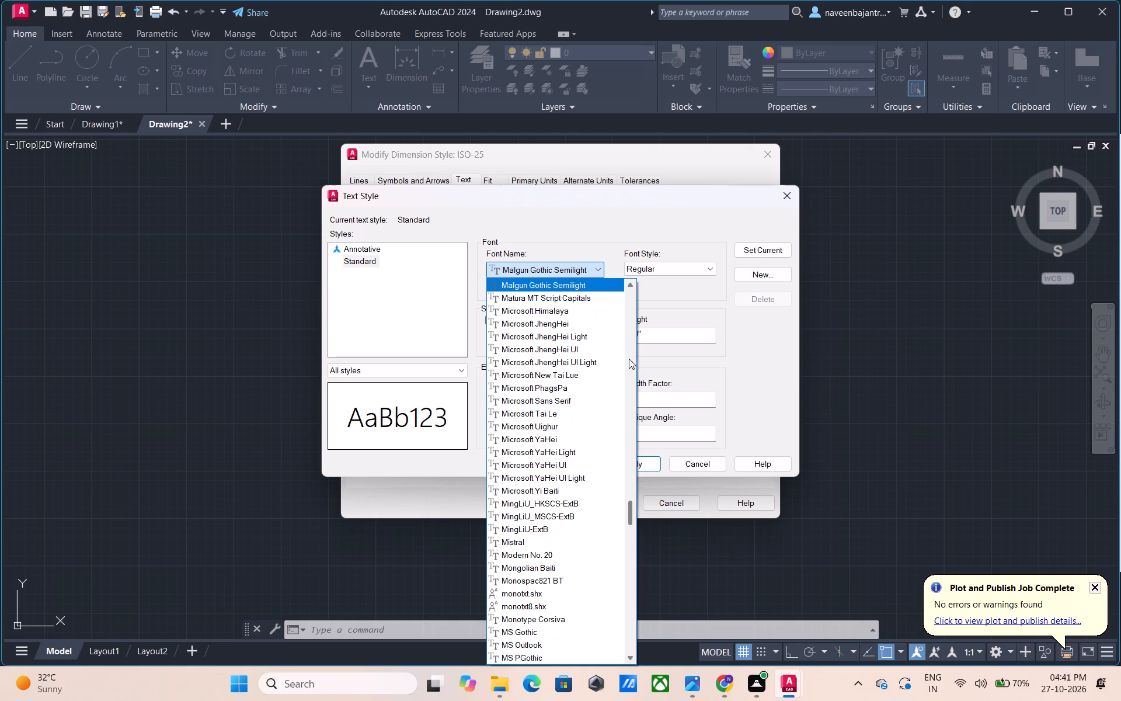
key(Up)
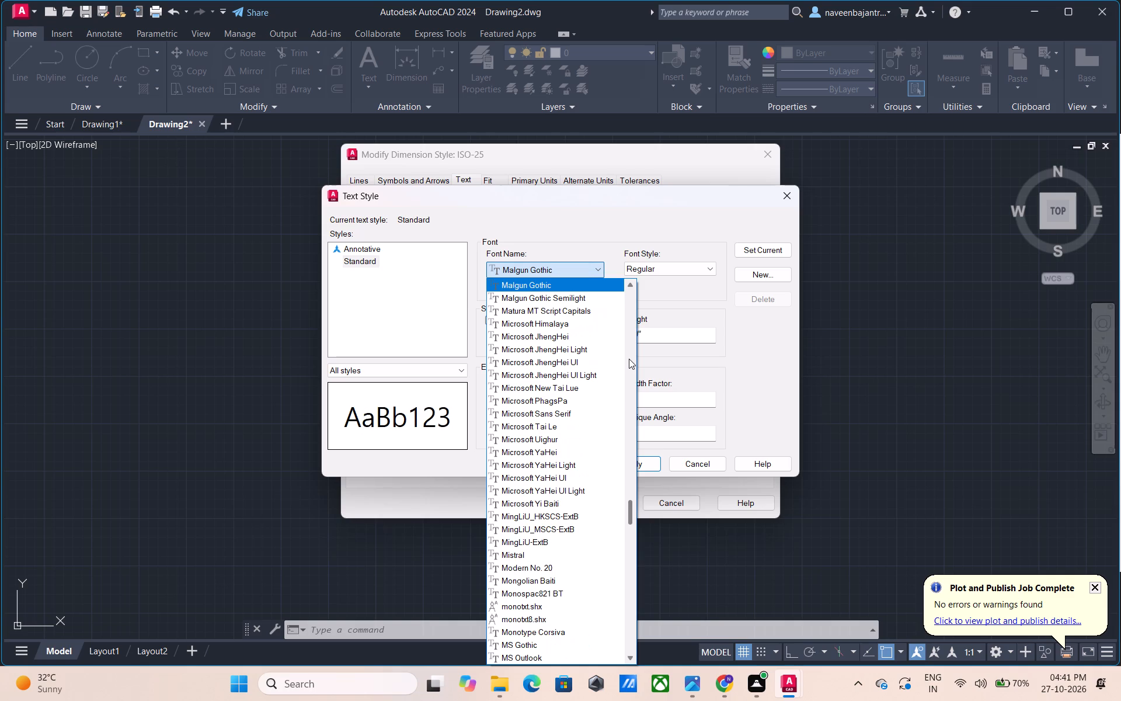
key(Up)
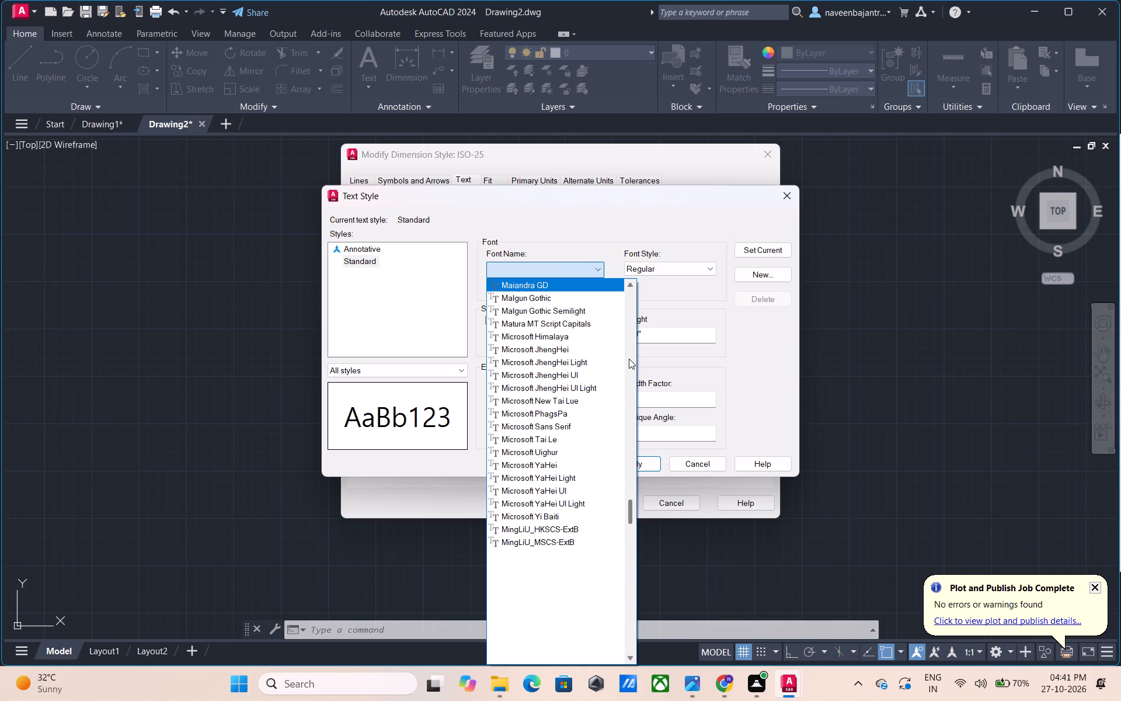
key(Up)
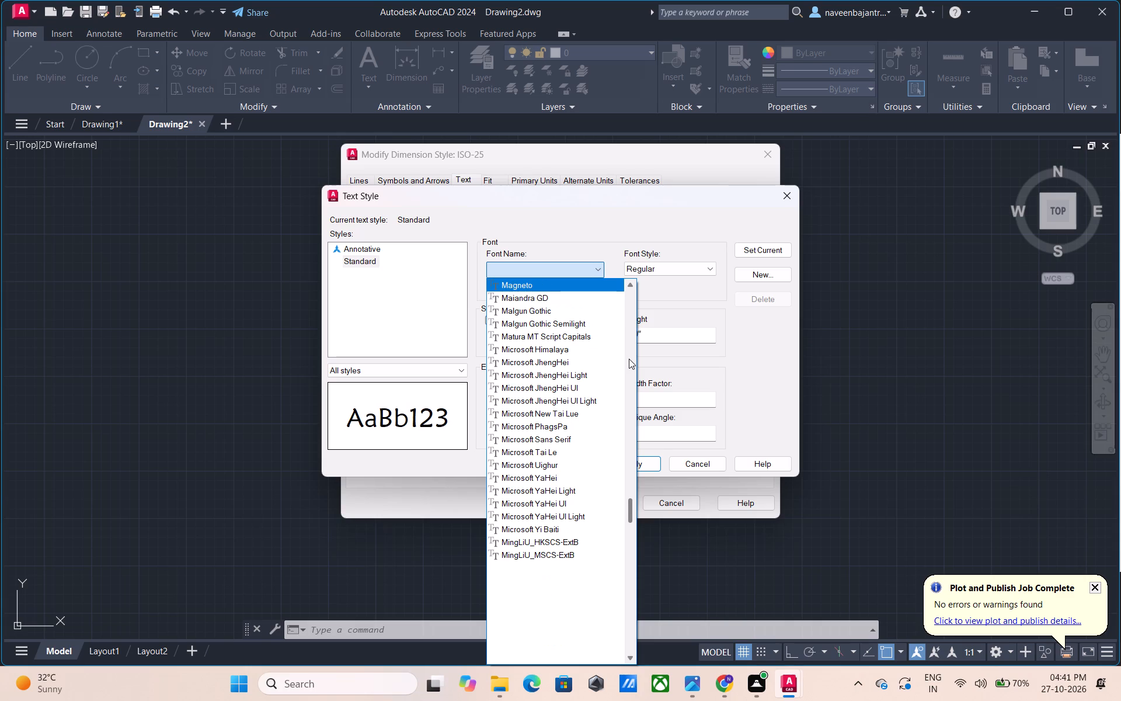
Preview the Lucida fonts for the Standard text style in reverse, from Lucida Sans Unicode to Lucida Bright.
key(Up)
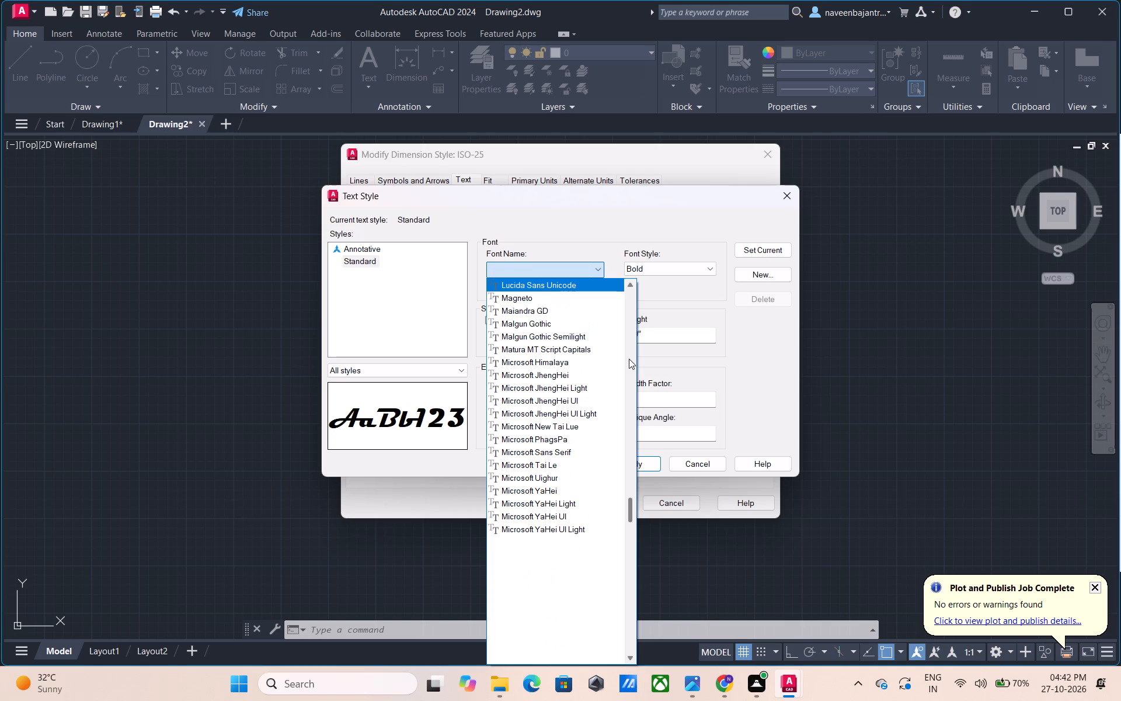
key(Up)
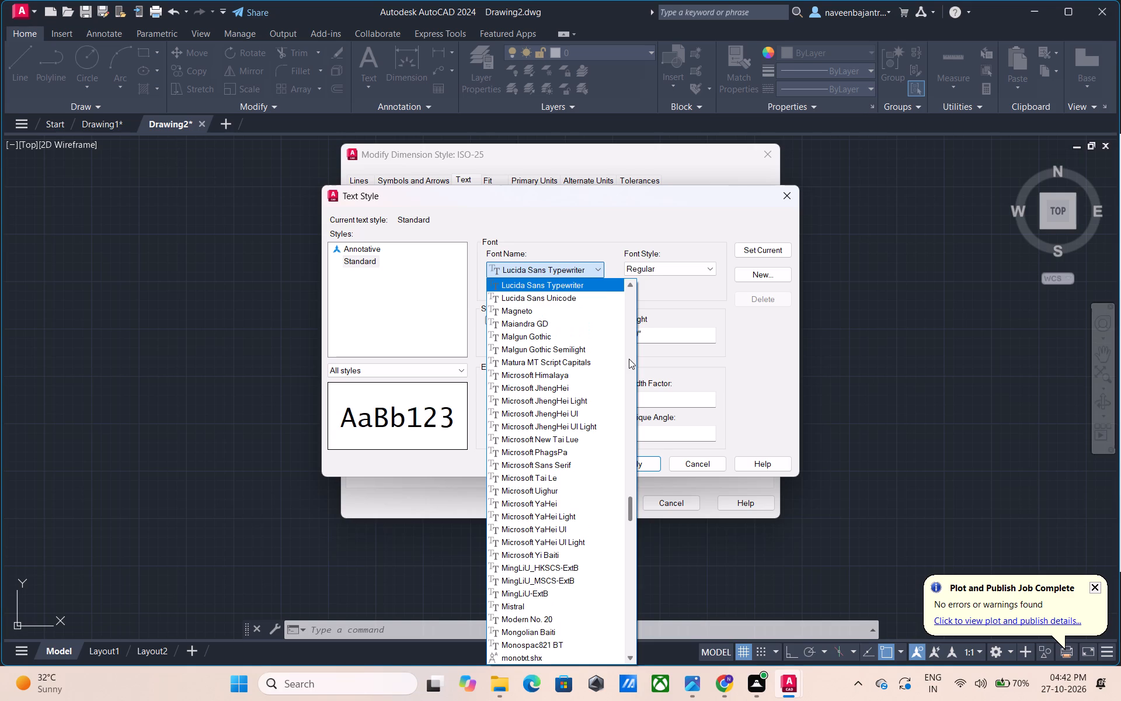
key(Up)
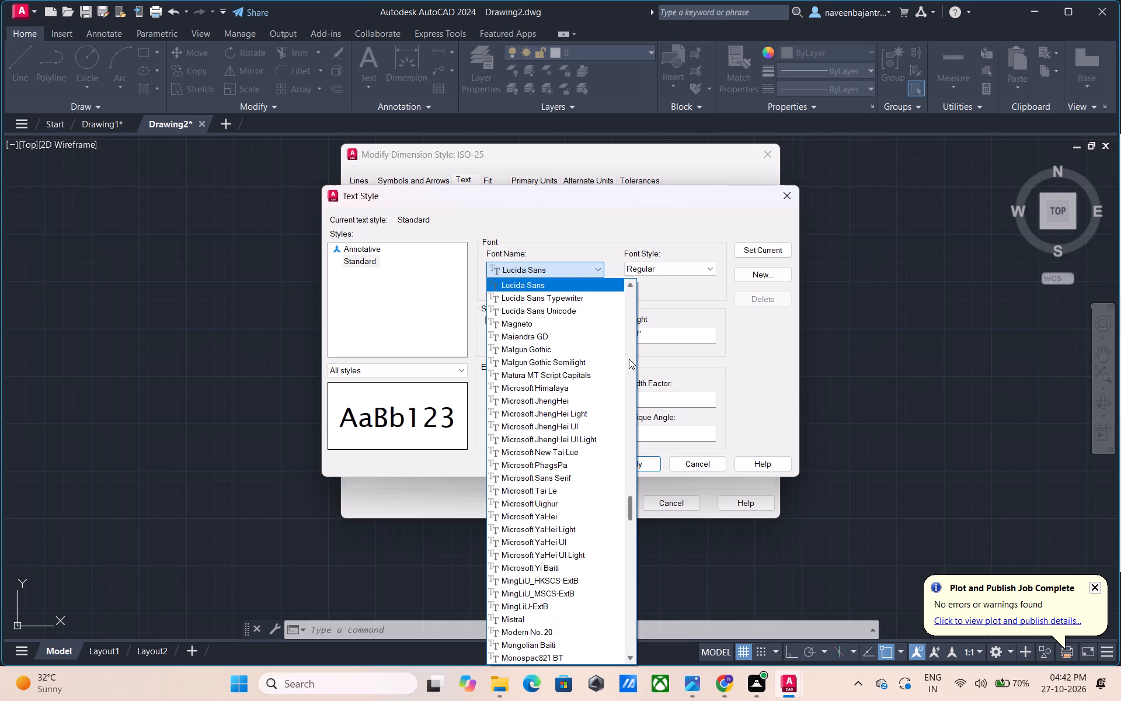
key(Up)
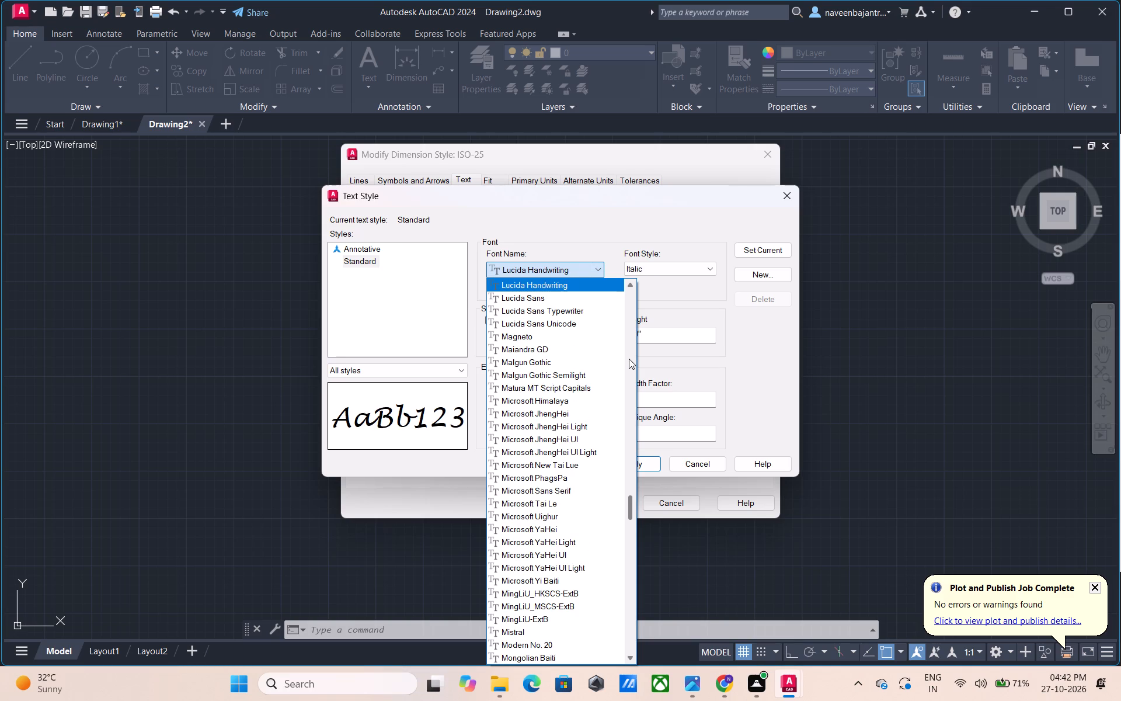
key(Up)
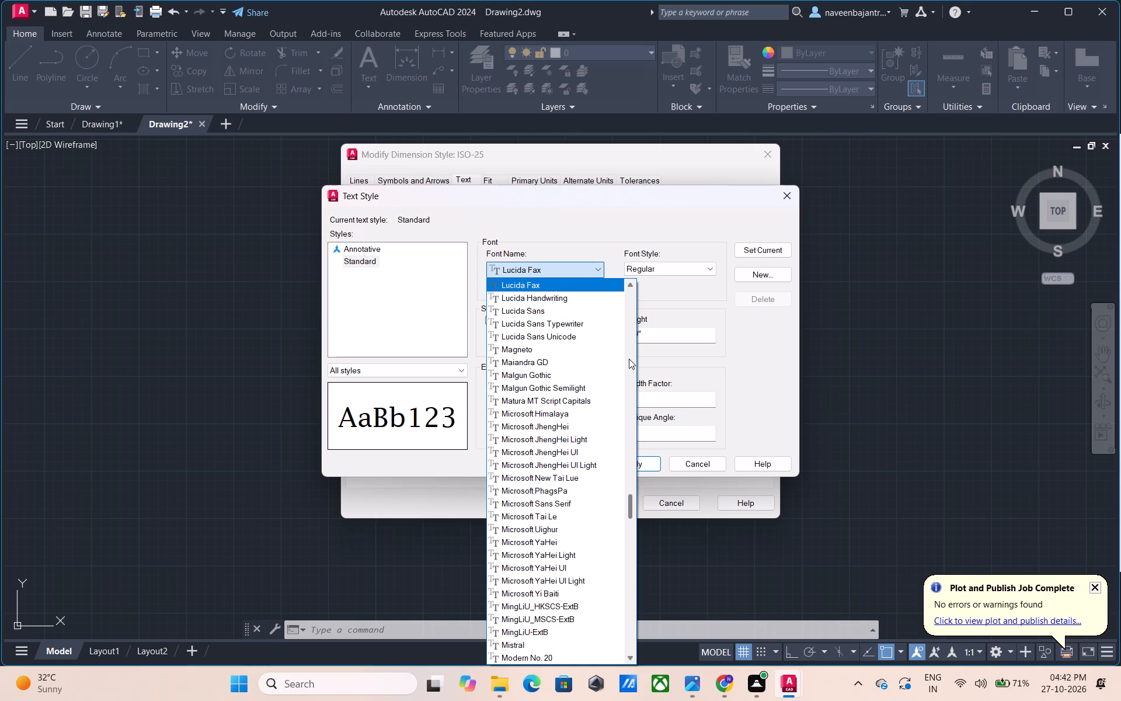
key(Up)
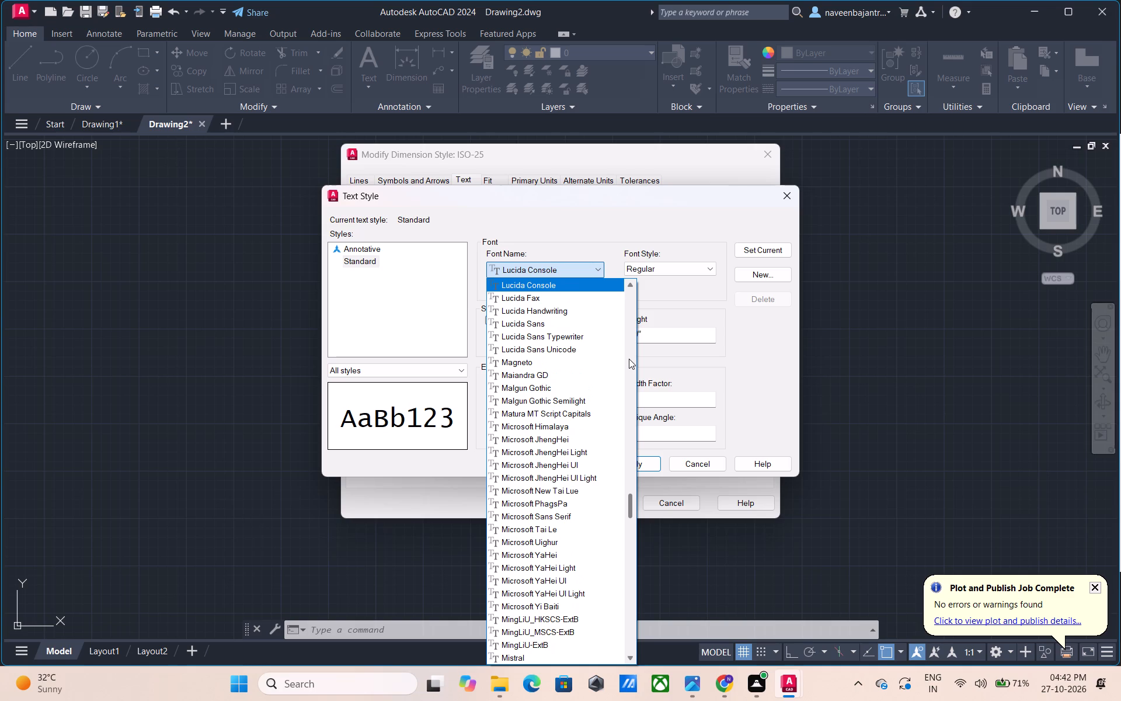
key(Up)
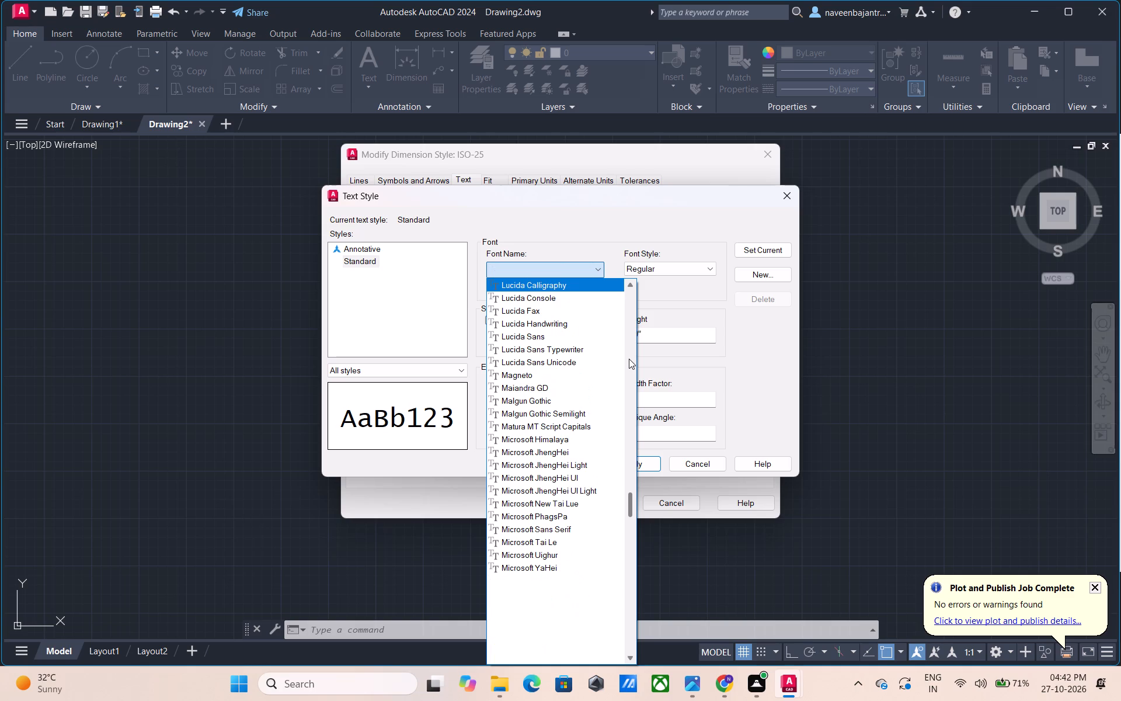
key(Up)
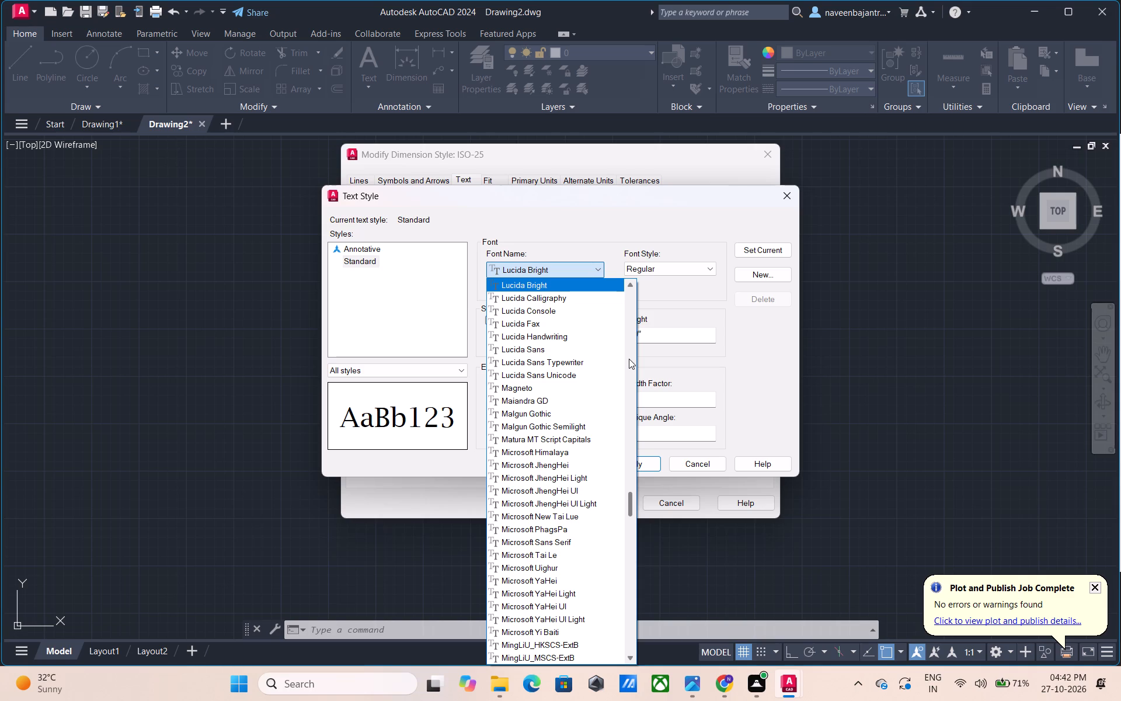
Preview further fonts for the Standard text style in reverse, from LiSu through Leelawadee UI, Kunstler Script and Jokerman to Javanese Text.
key(Up)
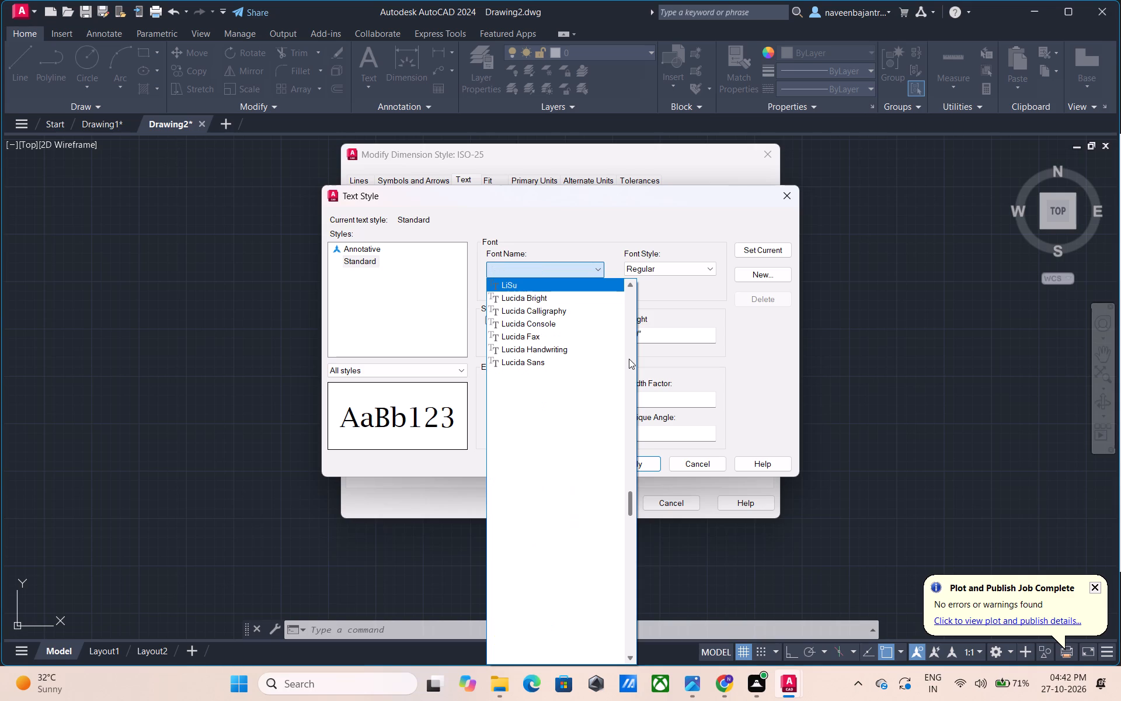
key(Up)
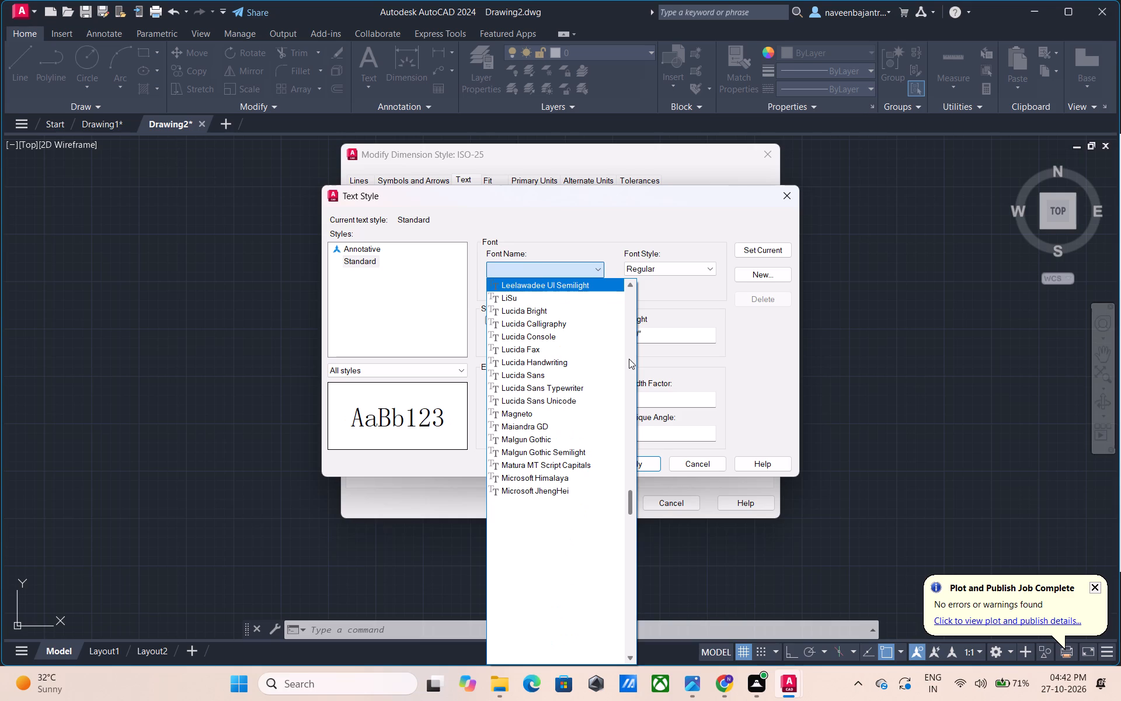
key(Up)
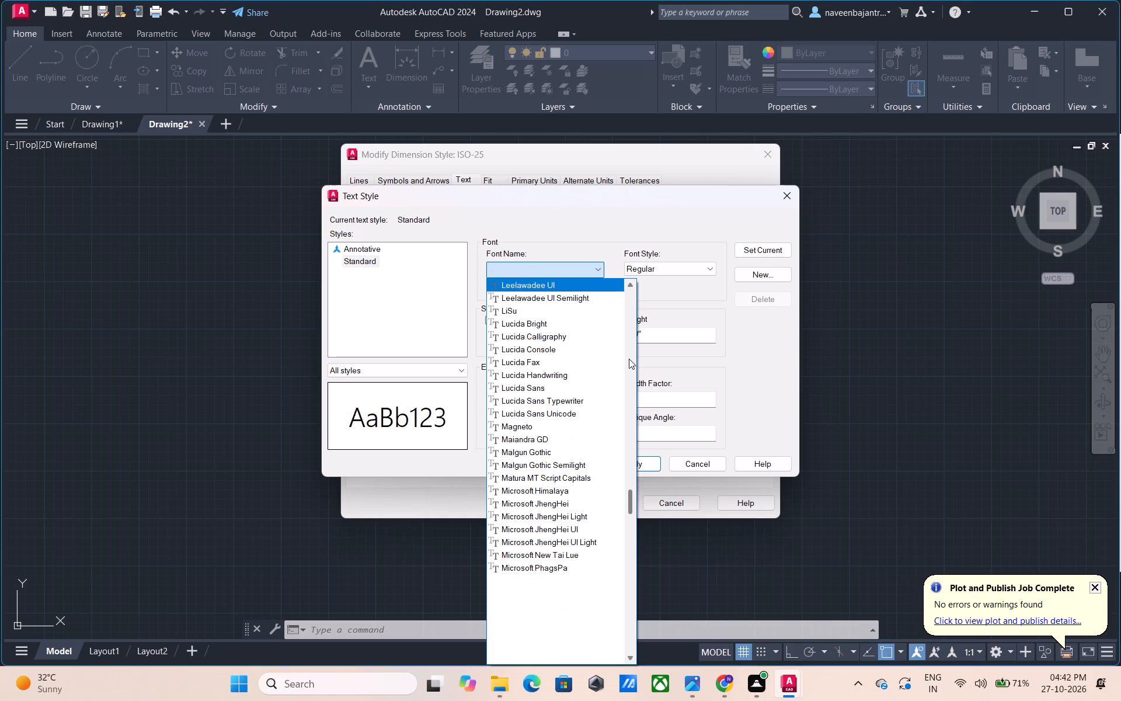
key(Up)
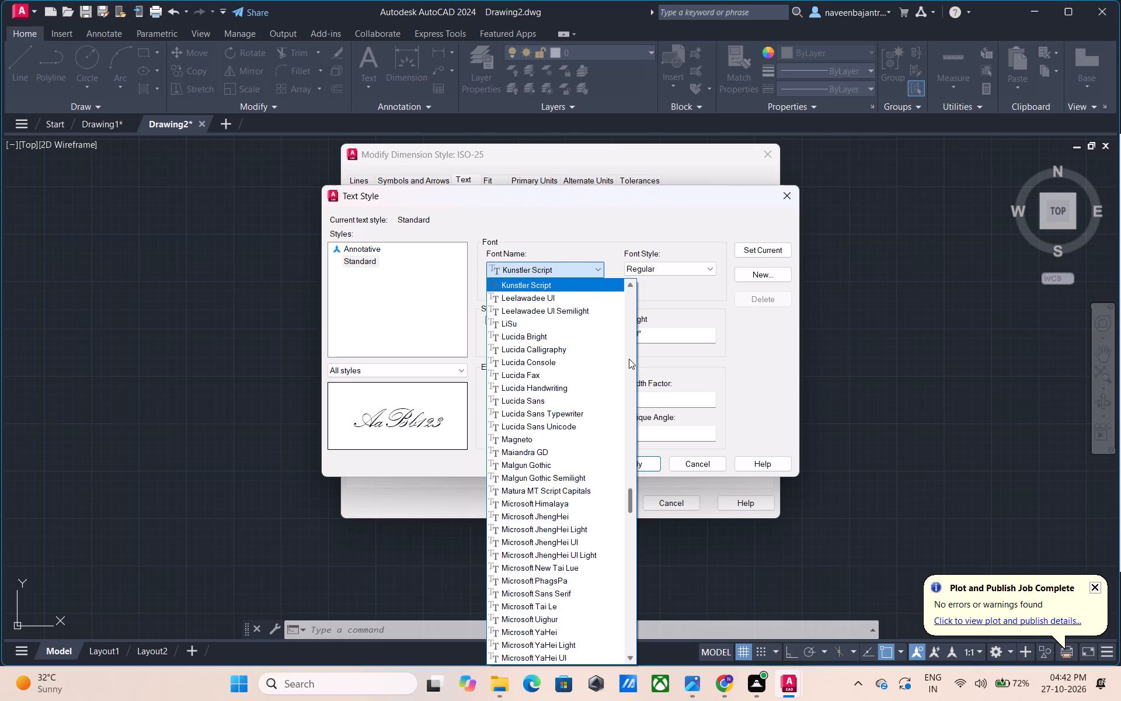
key(Up)
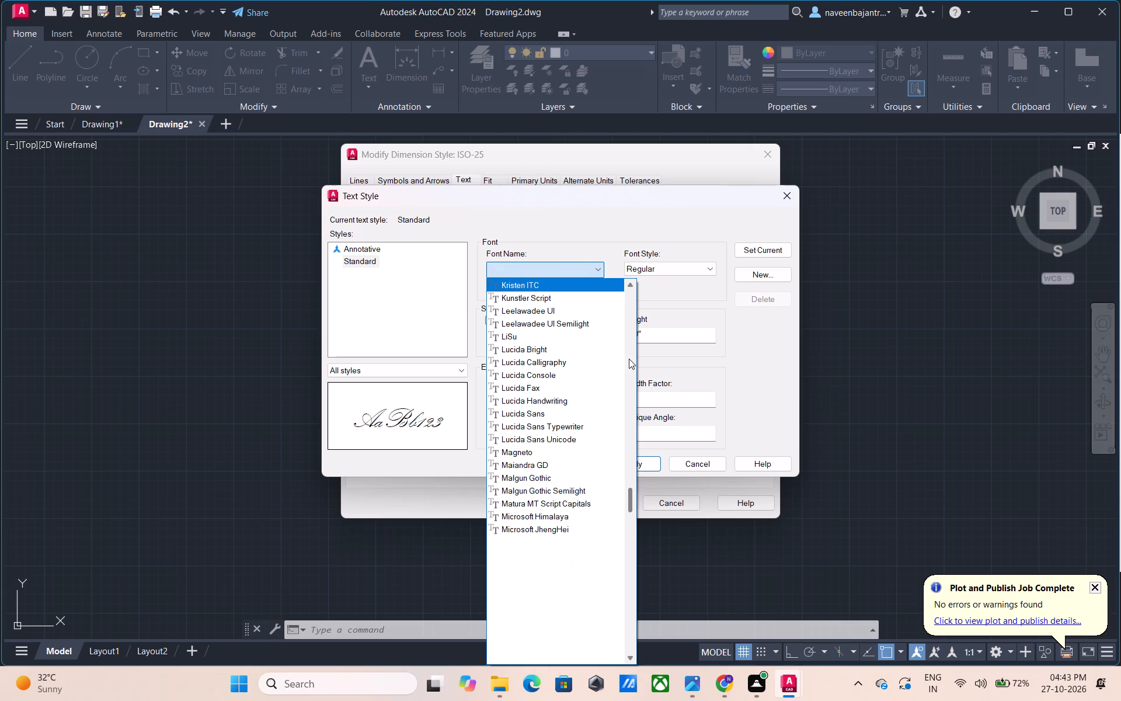
key(Up)
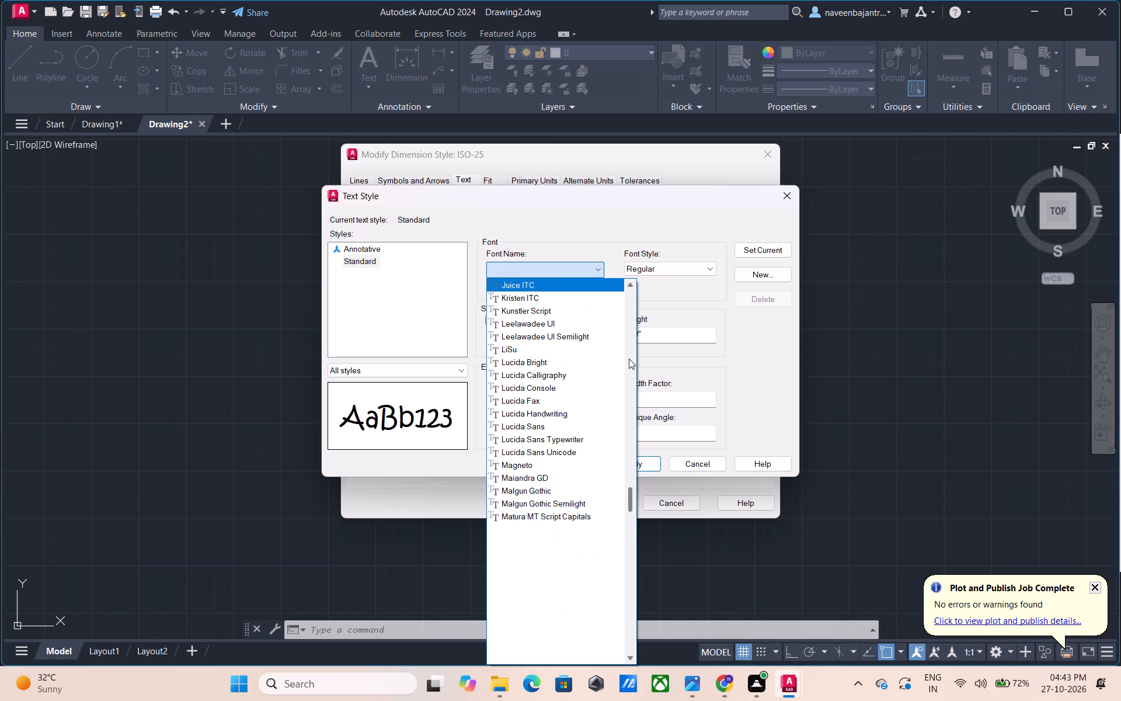
key(Up)
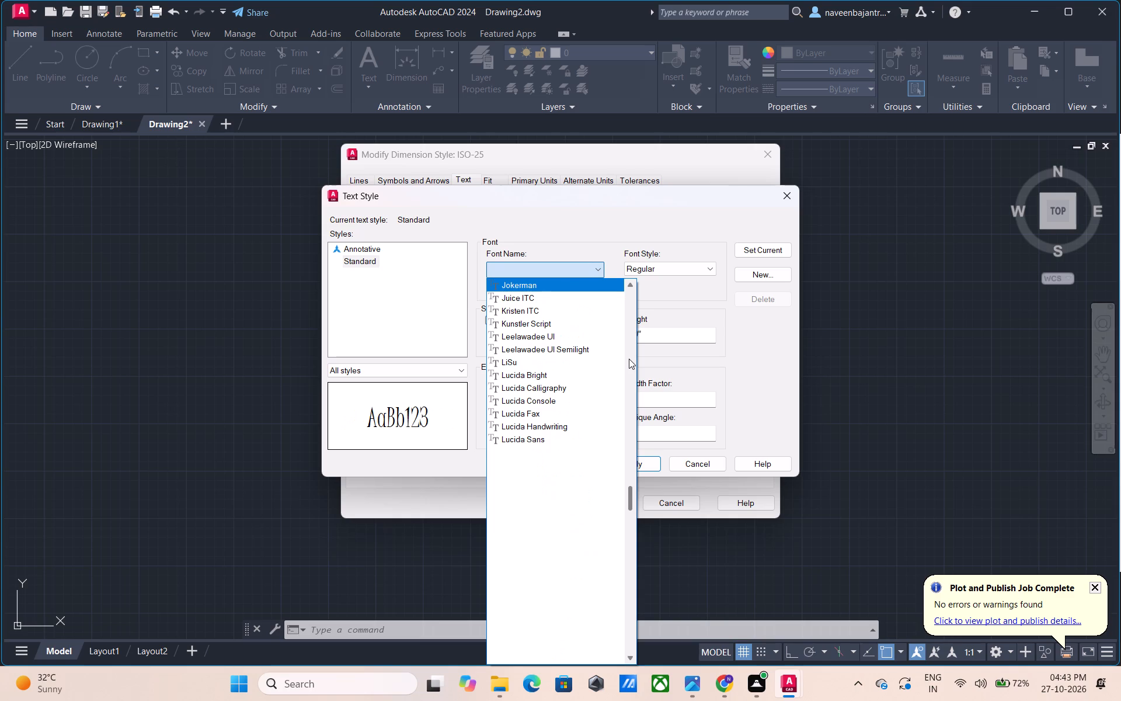
key(Up)
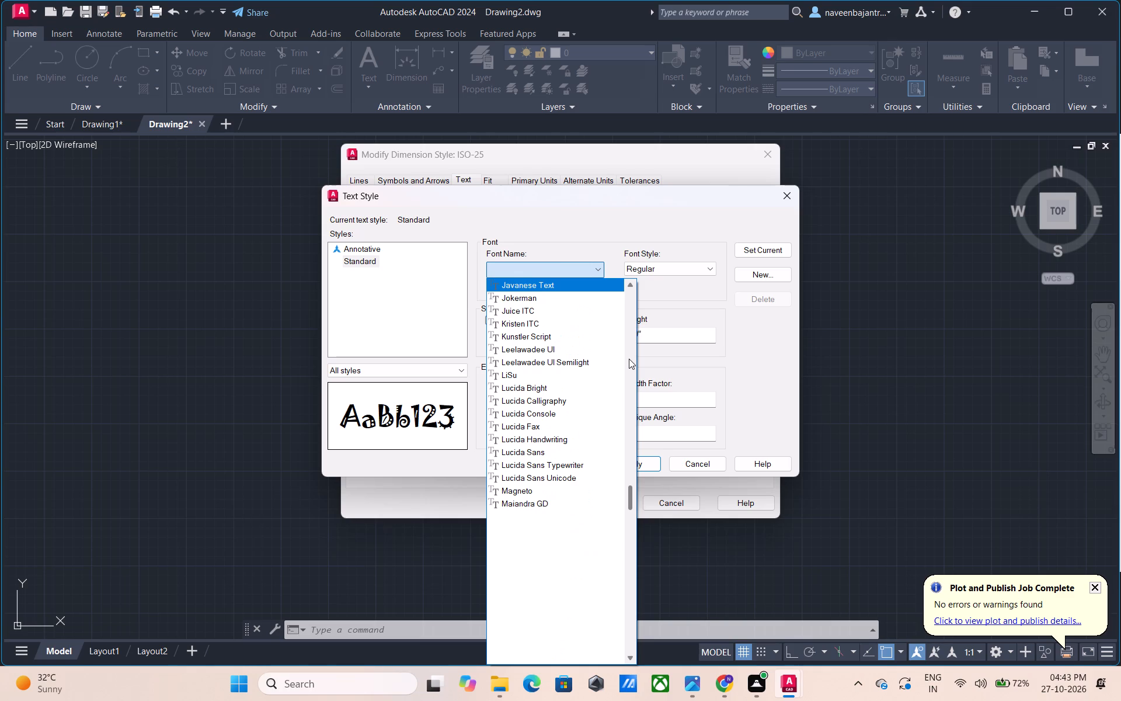
Preview the italic and ISO fonts for the Standard text style in reverse, from italict.shx through ISOCTEUR and ISOCPEUR to iso.shx.
key(Up)
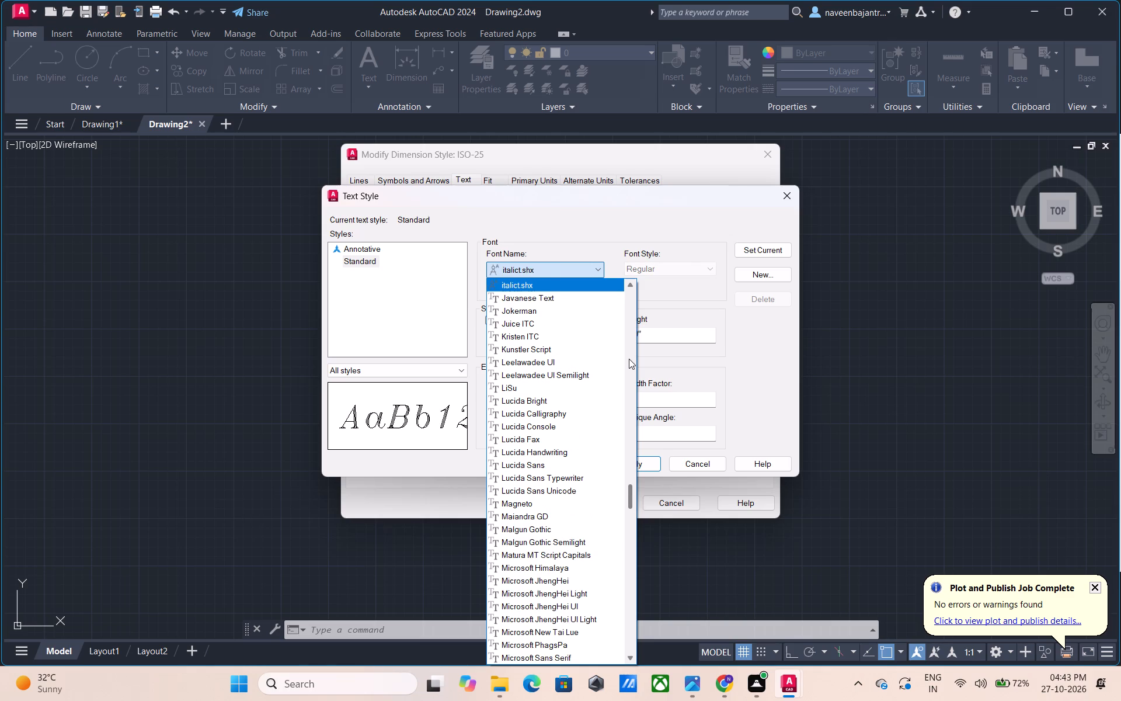
key(Up)
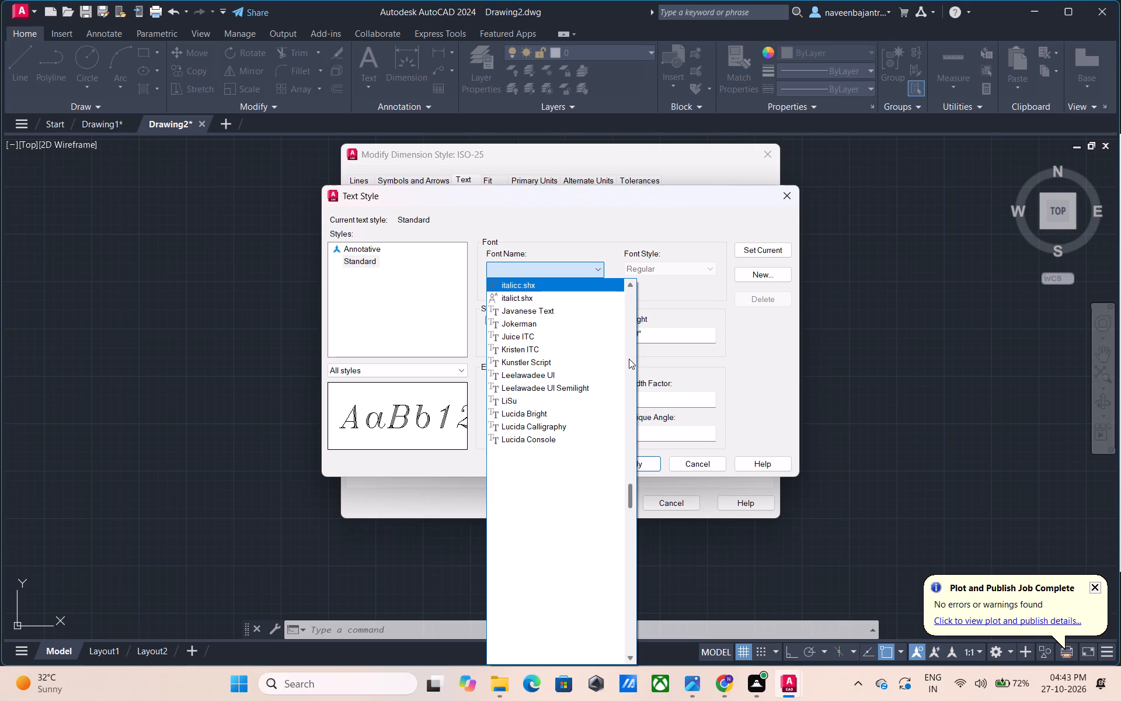
key(Up)
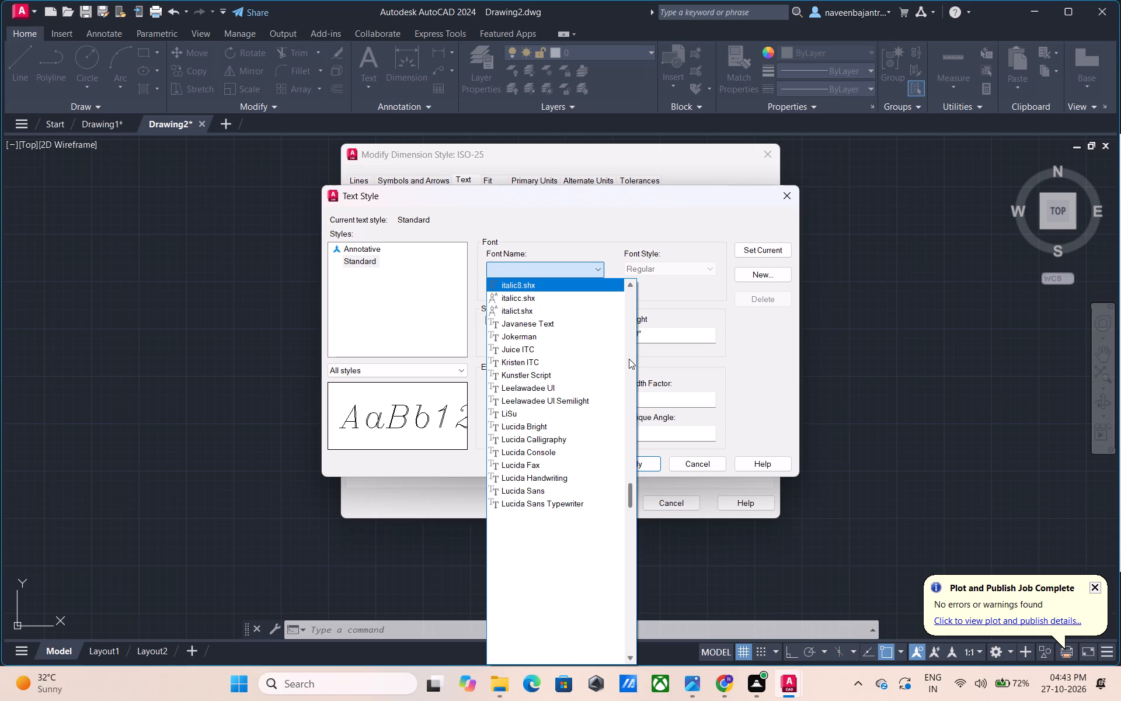
key(Up)
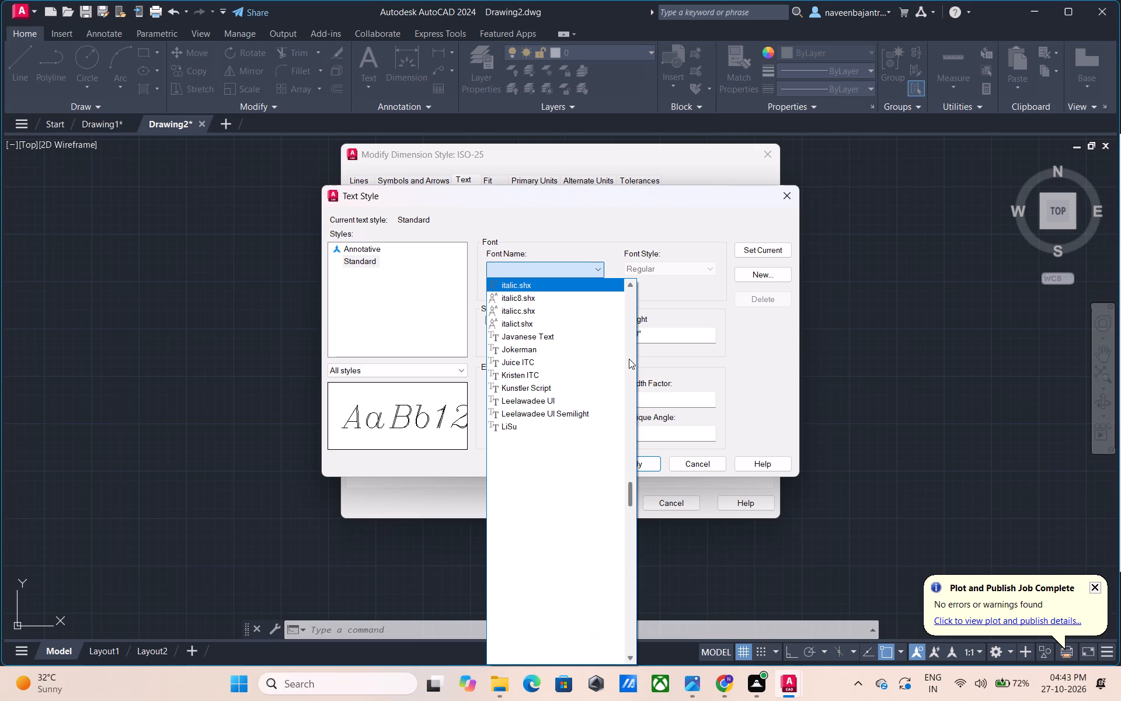
key(Up)
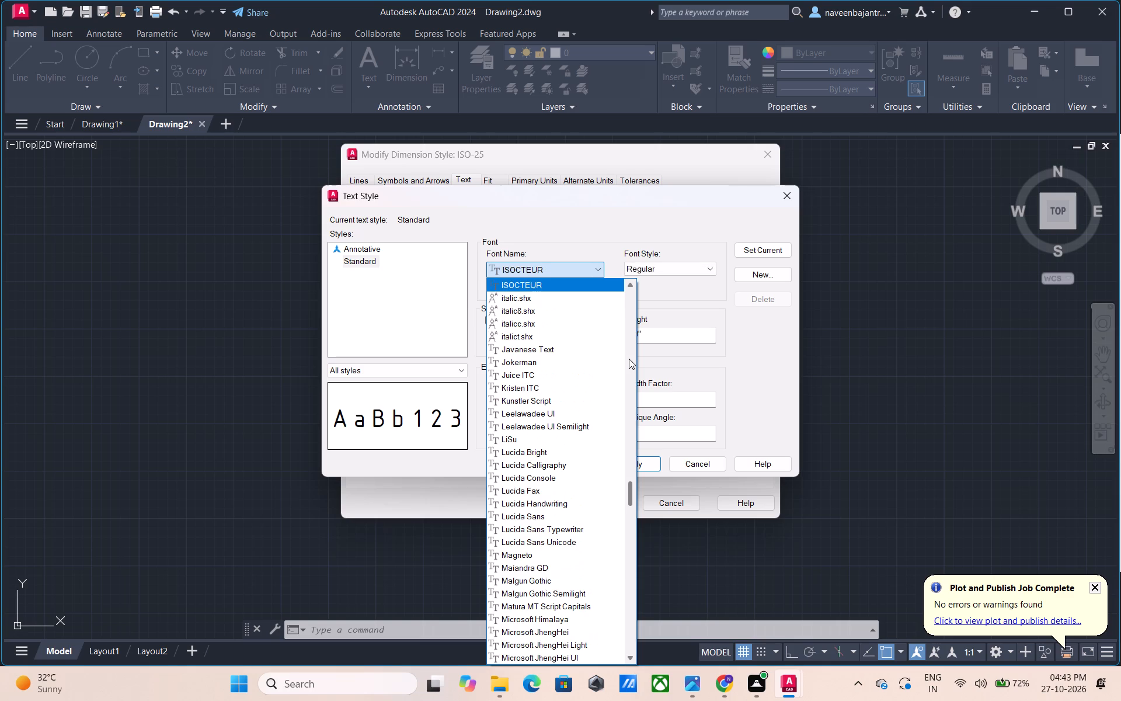
key(Up)
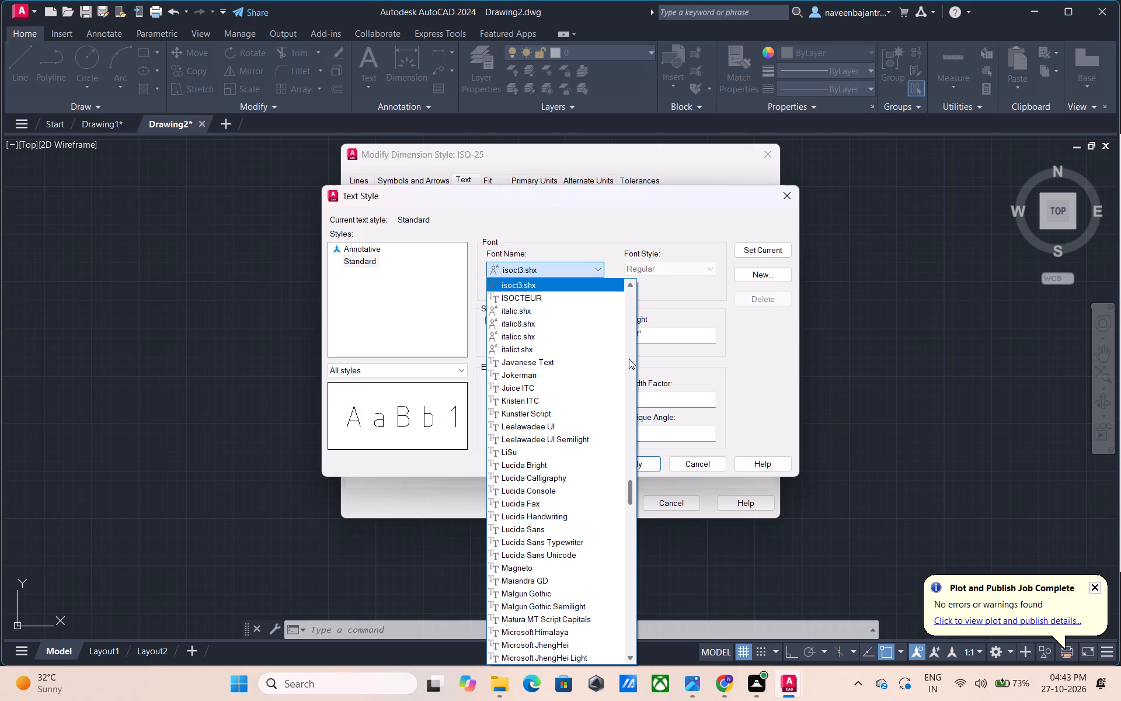
key(Up)
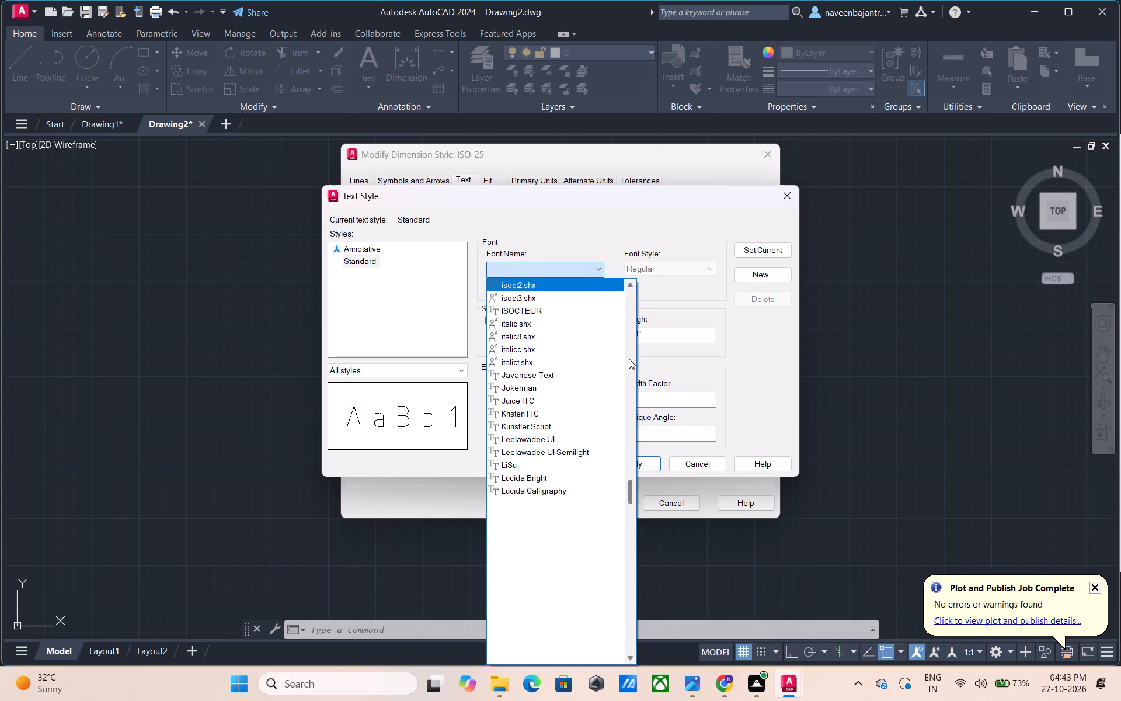
key(Up)
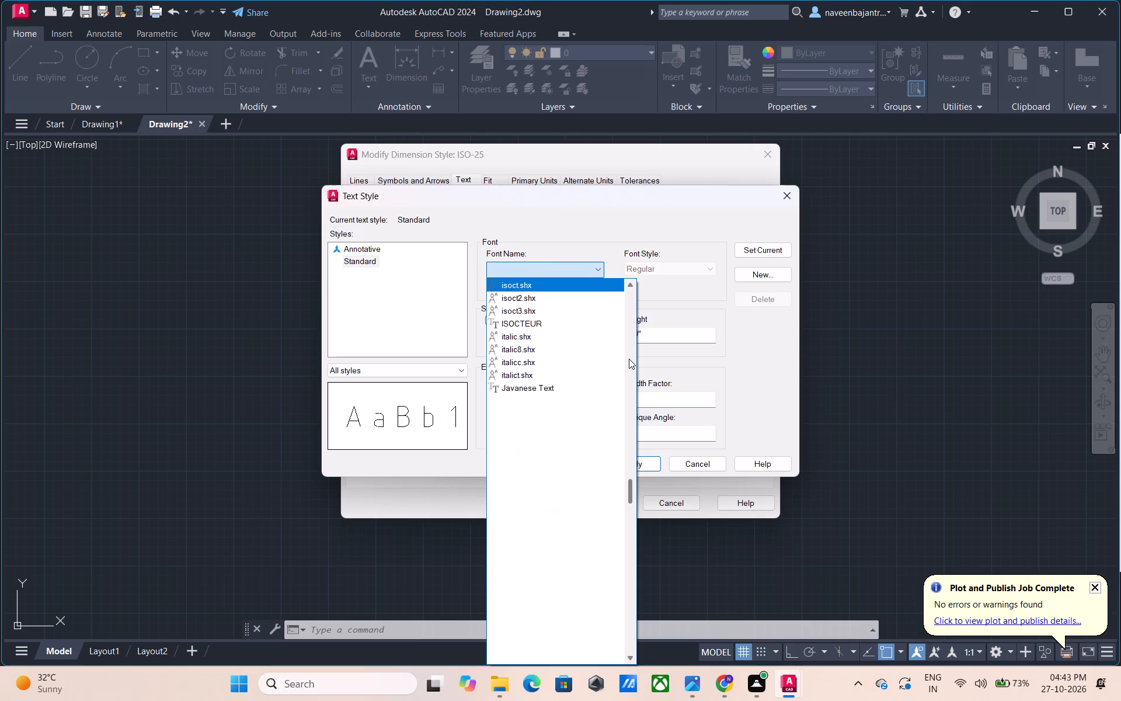
key(Up)
key(Up)
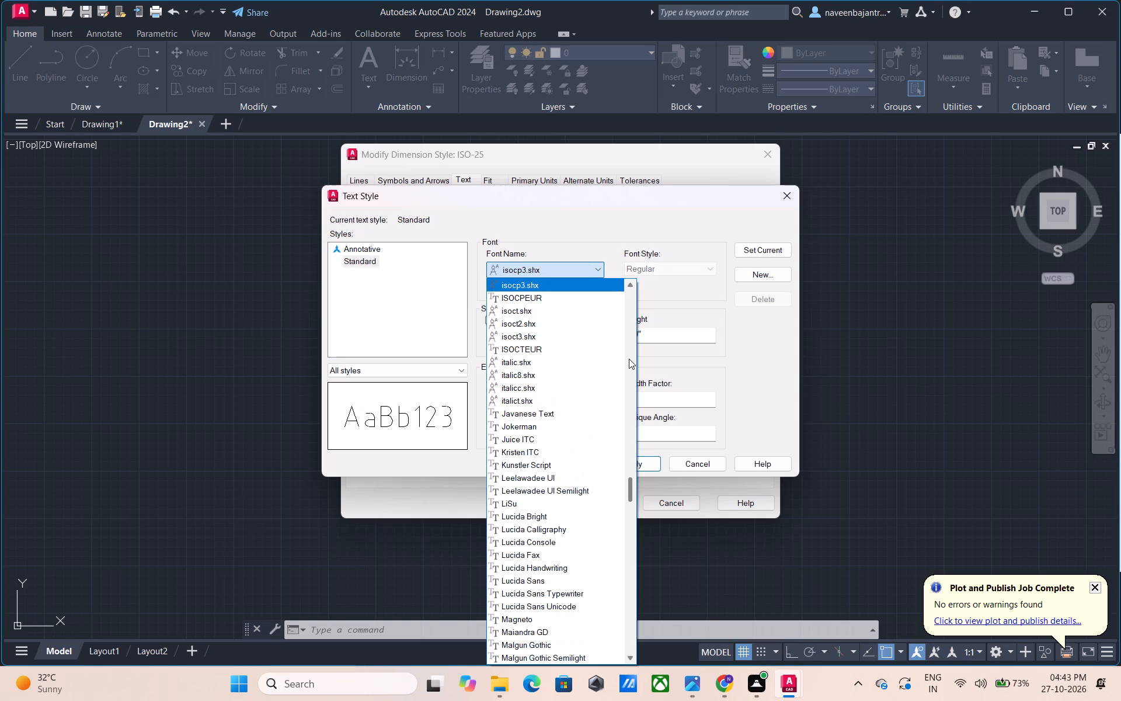
key(Up)
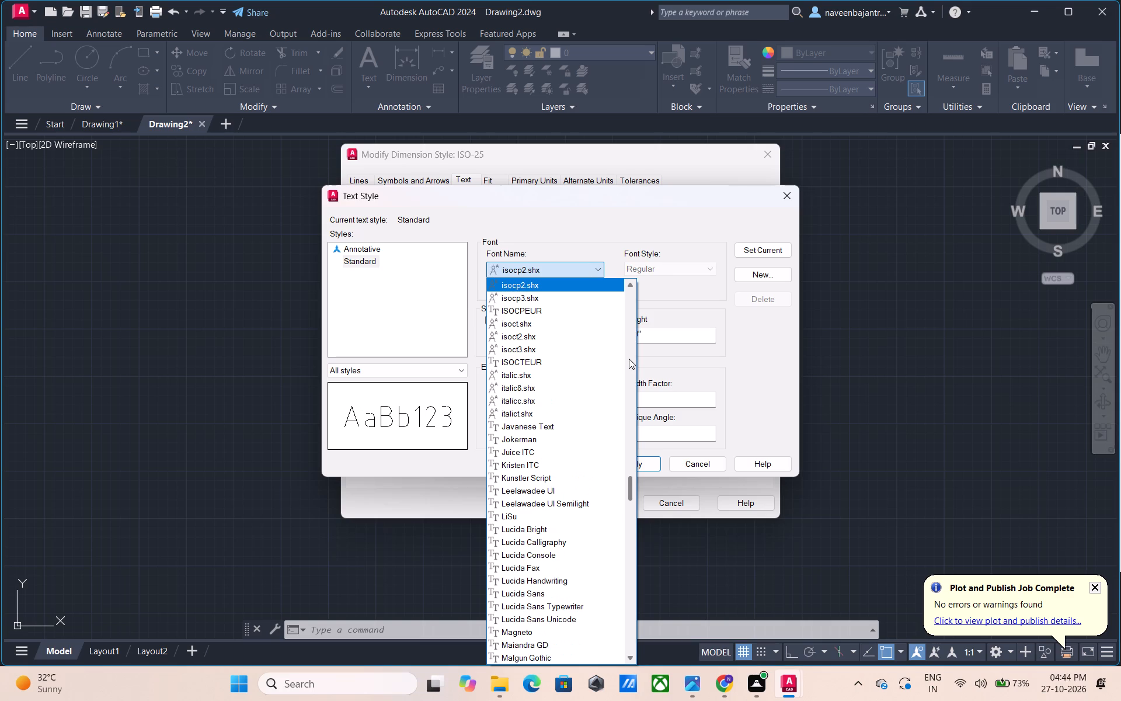
key(Up)
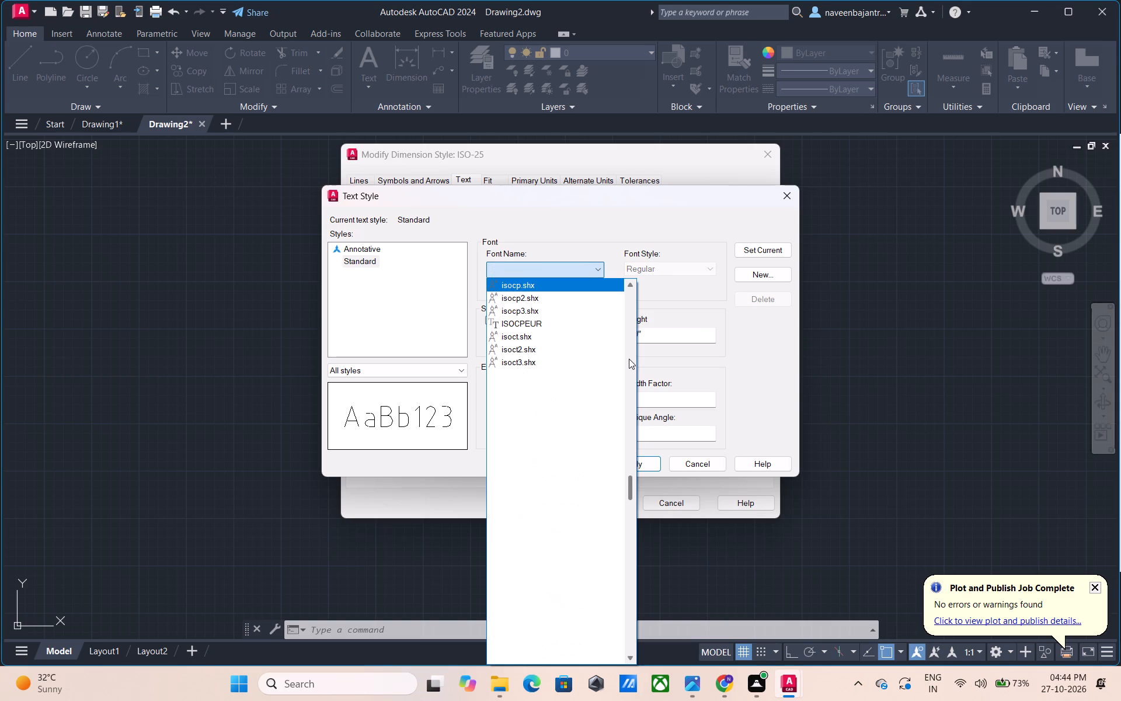
key(Up)
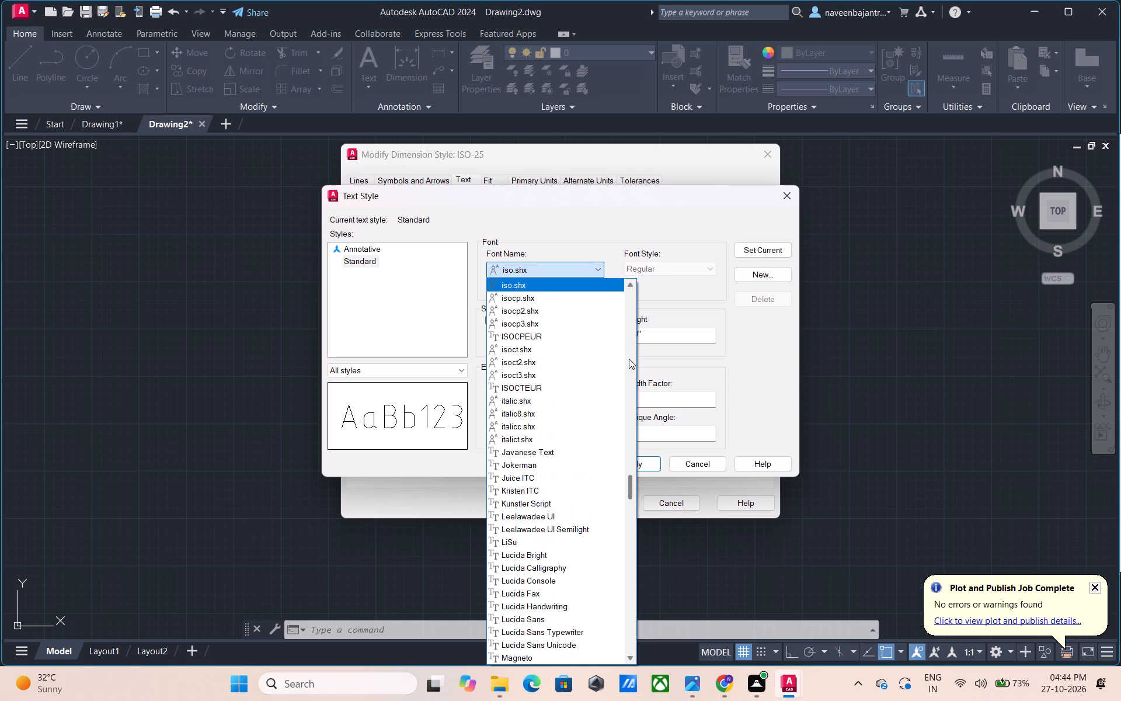
Preview fonts for the Standard text style in reverse from Ink Free to iges1001.shx, comparing Impact with iges1003.shx again on the way.
key(Up)
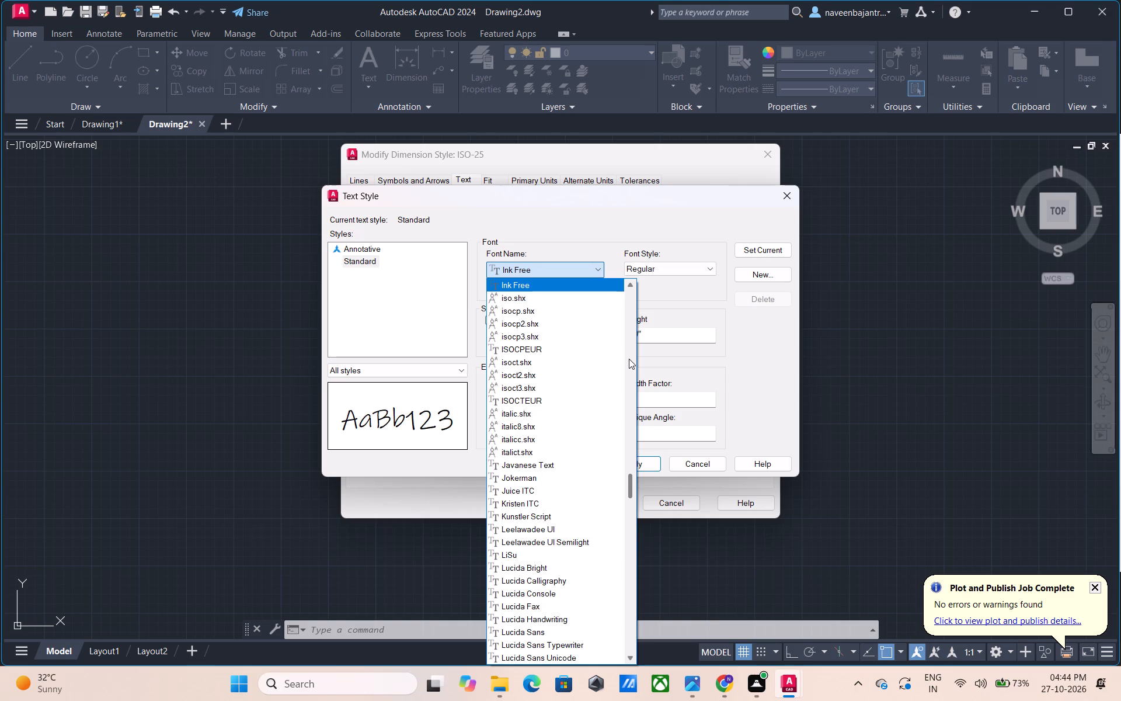
key(Up)
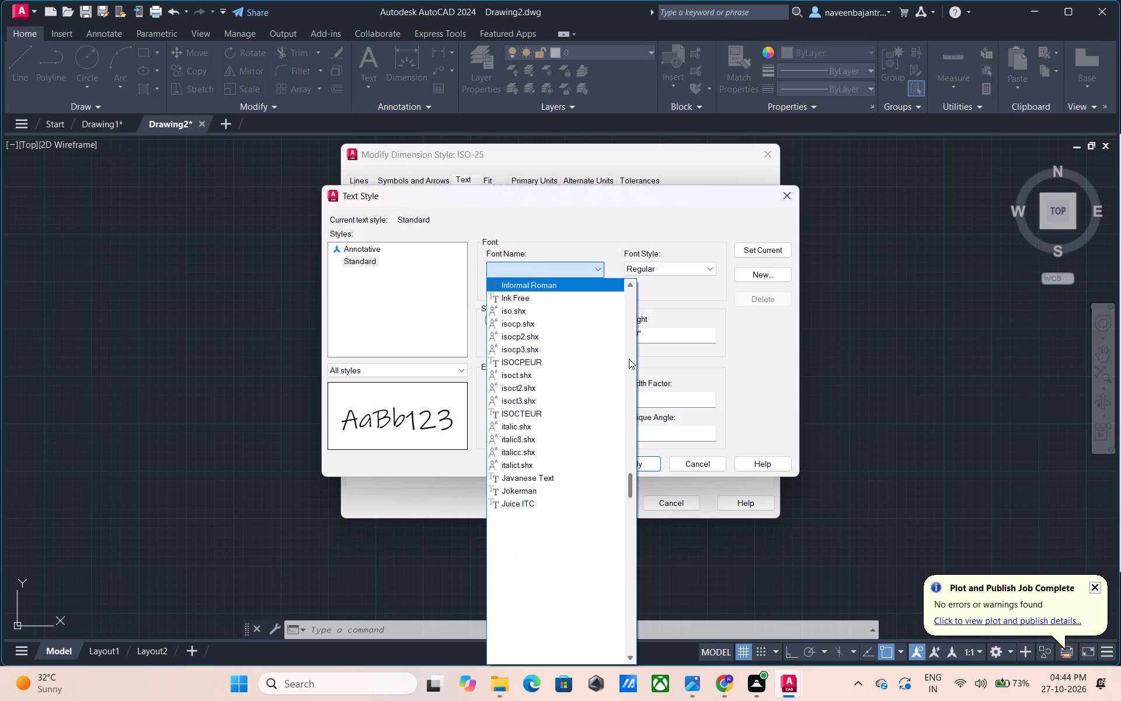
key(Up)
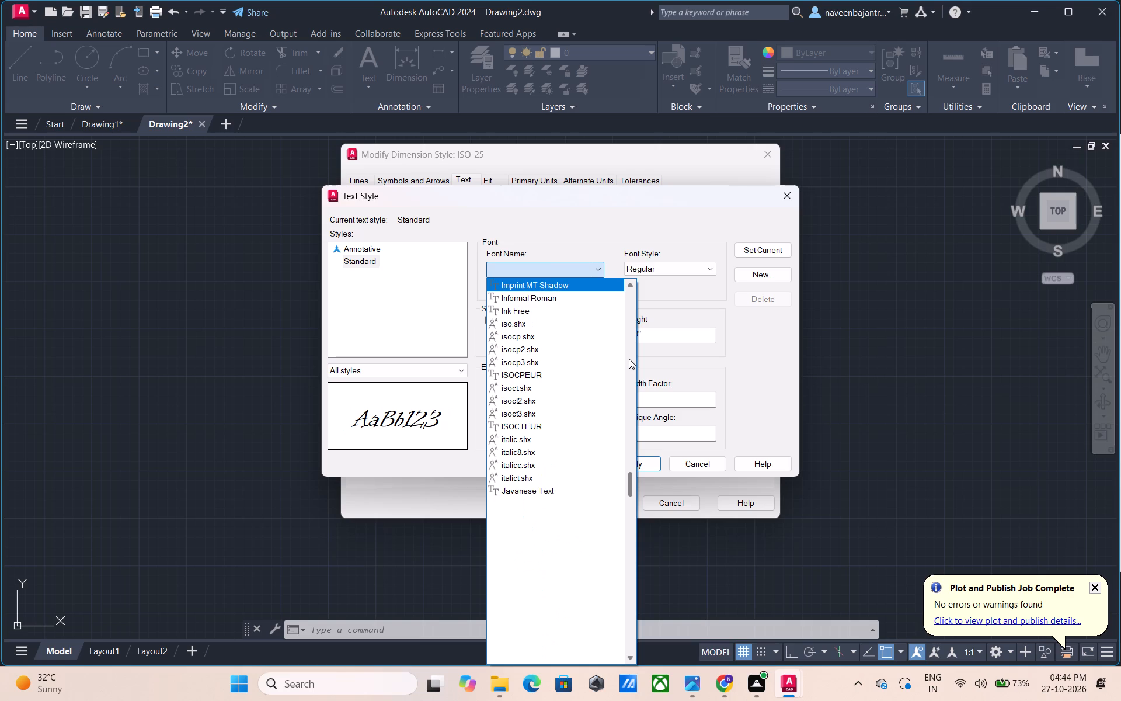
key(Up)
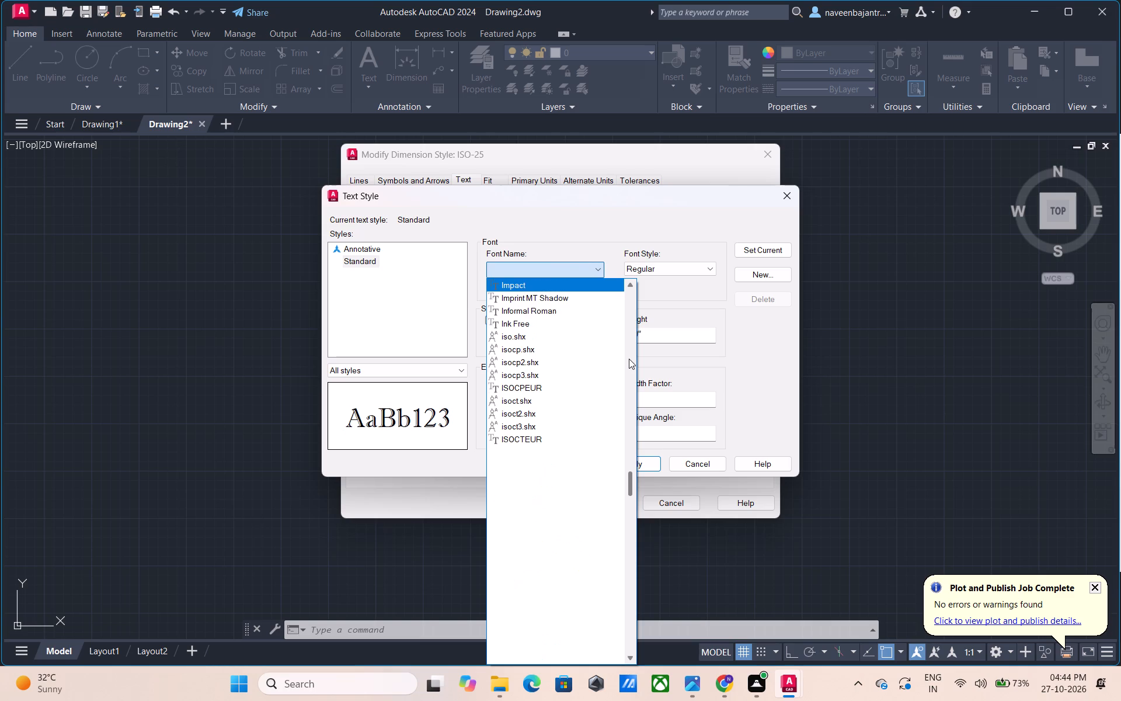
key(Up)
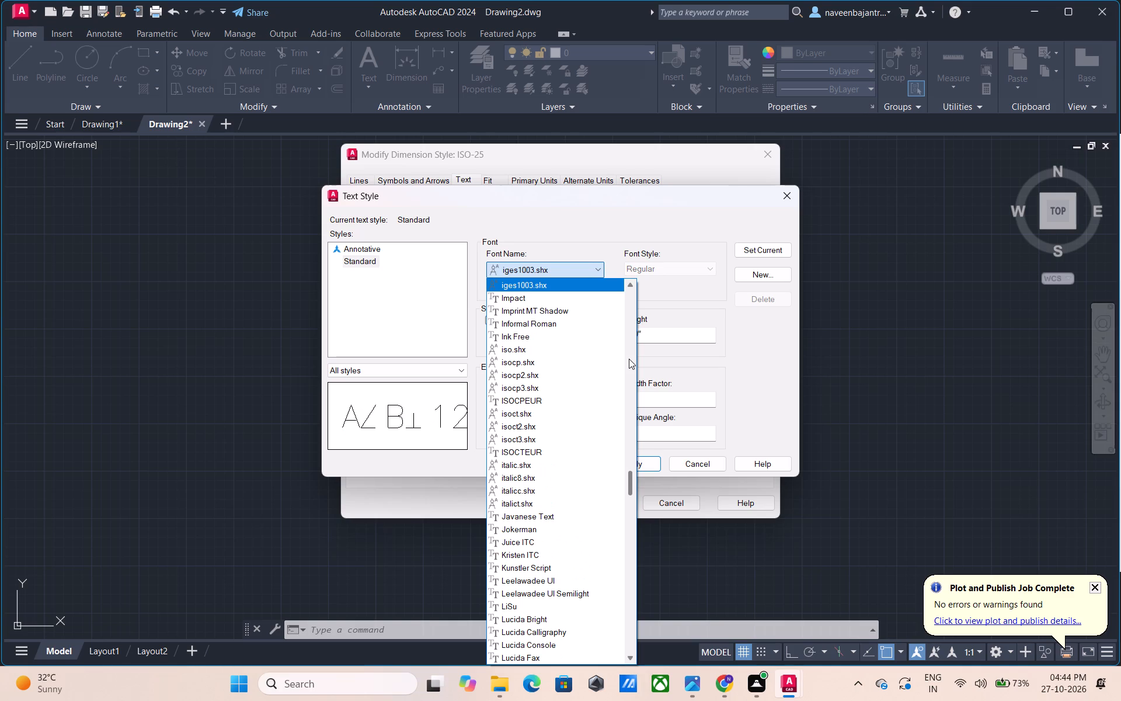
key(Down)
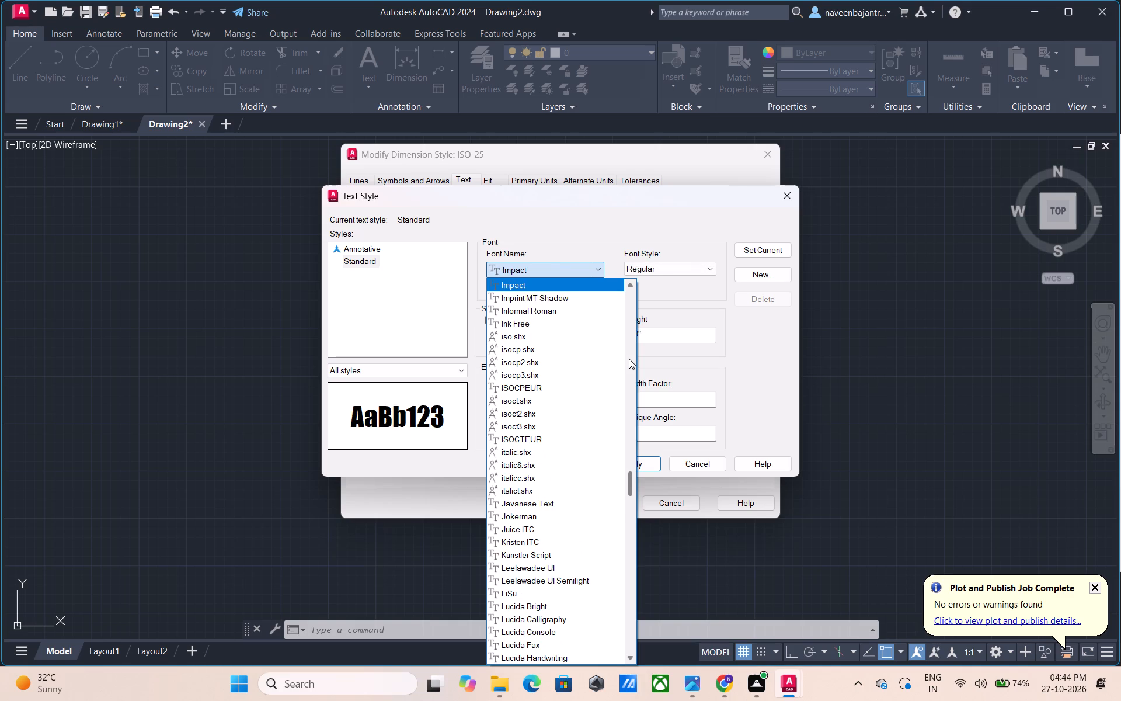
key(Up)
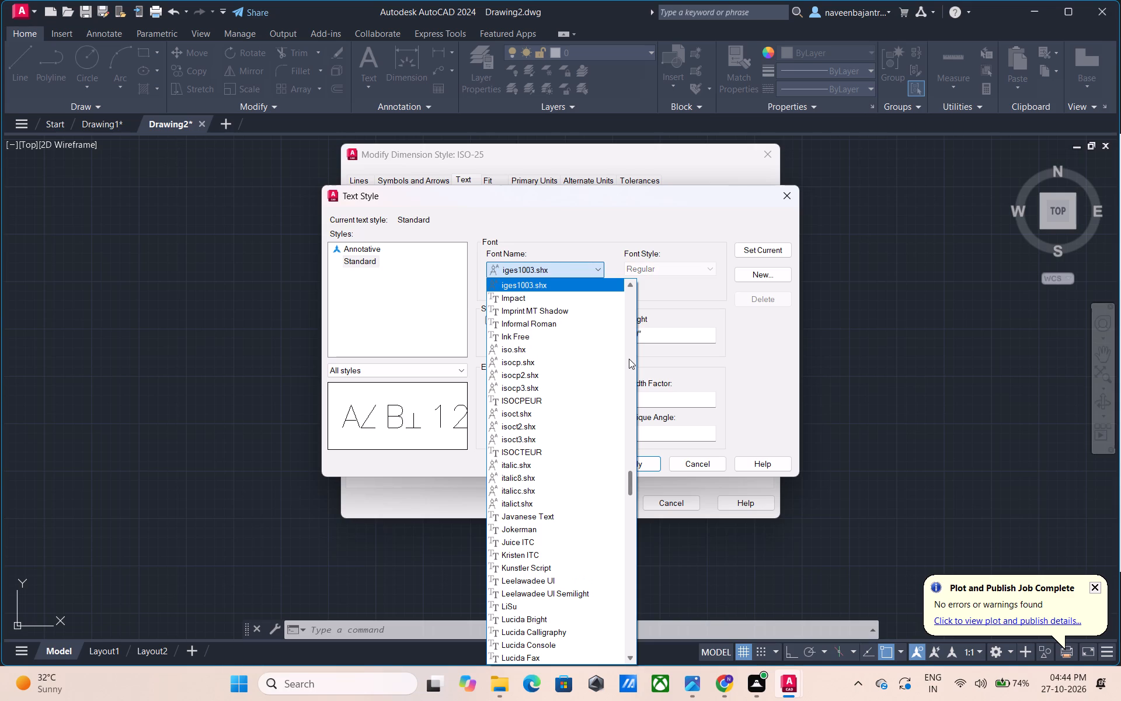
key(Up)
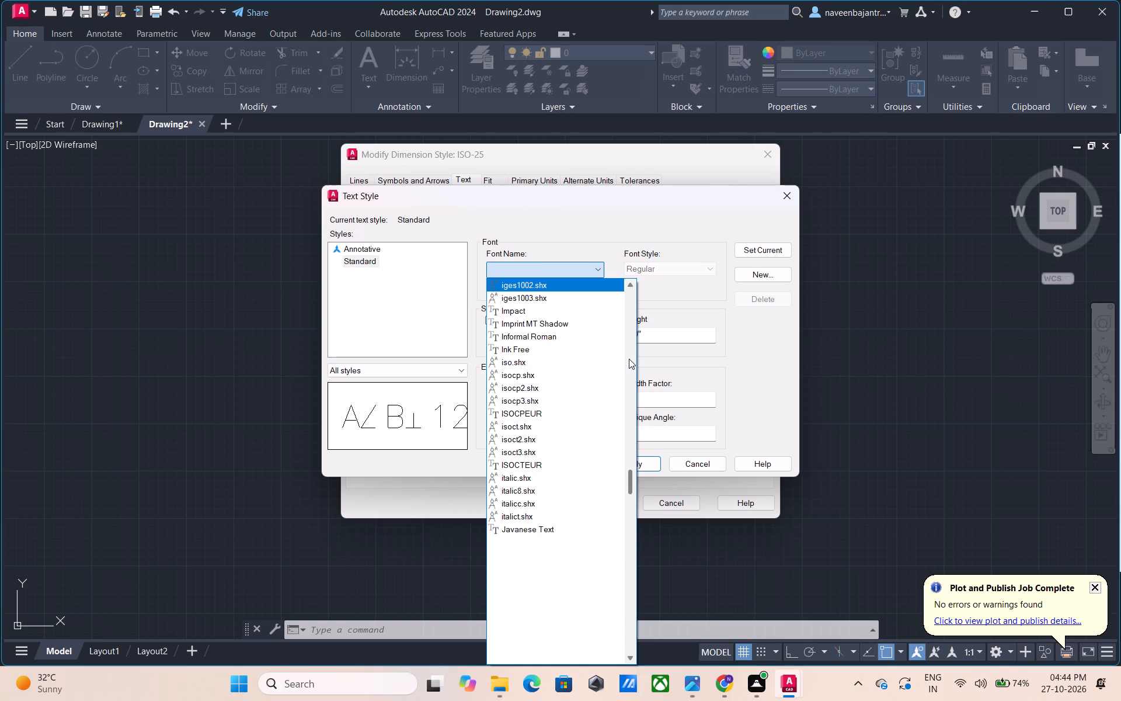
key(Up)
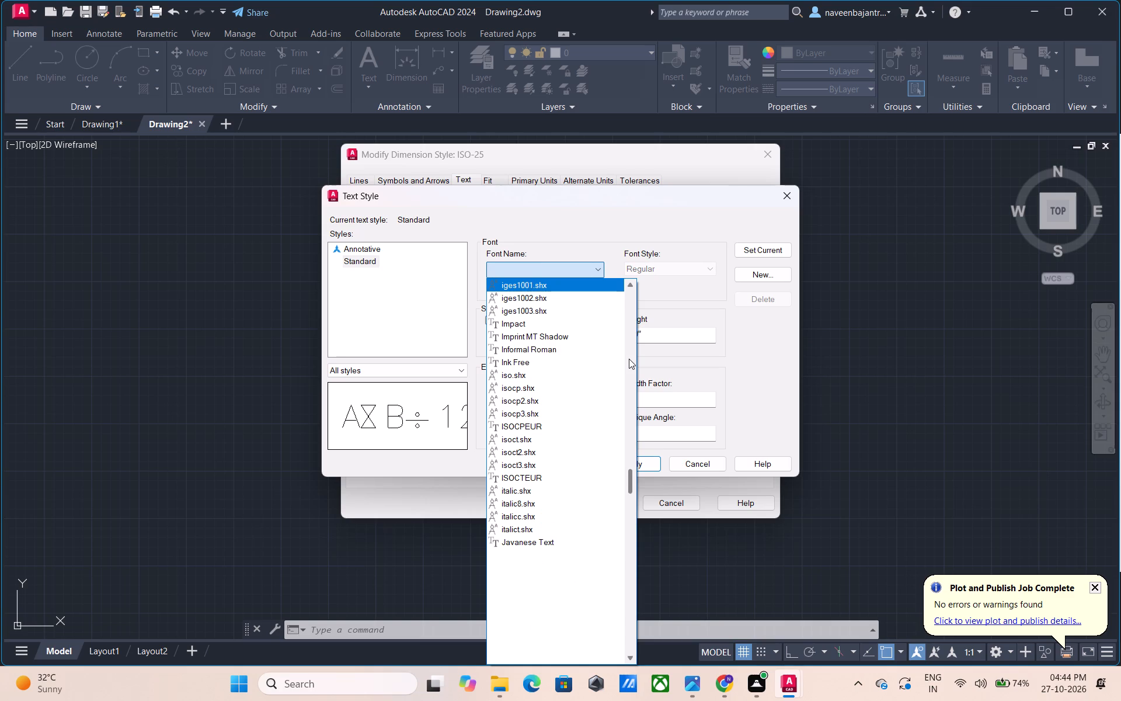
Preview fonts for the Standard text style in reverse, from High Tower Text through Harrington, Harlow Solid Italic and hand1.shx to Haettenschweiler.
key(Up)
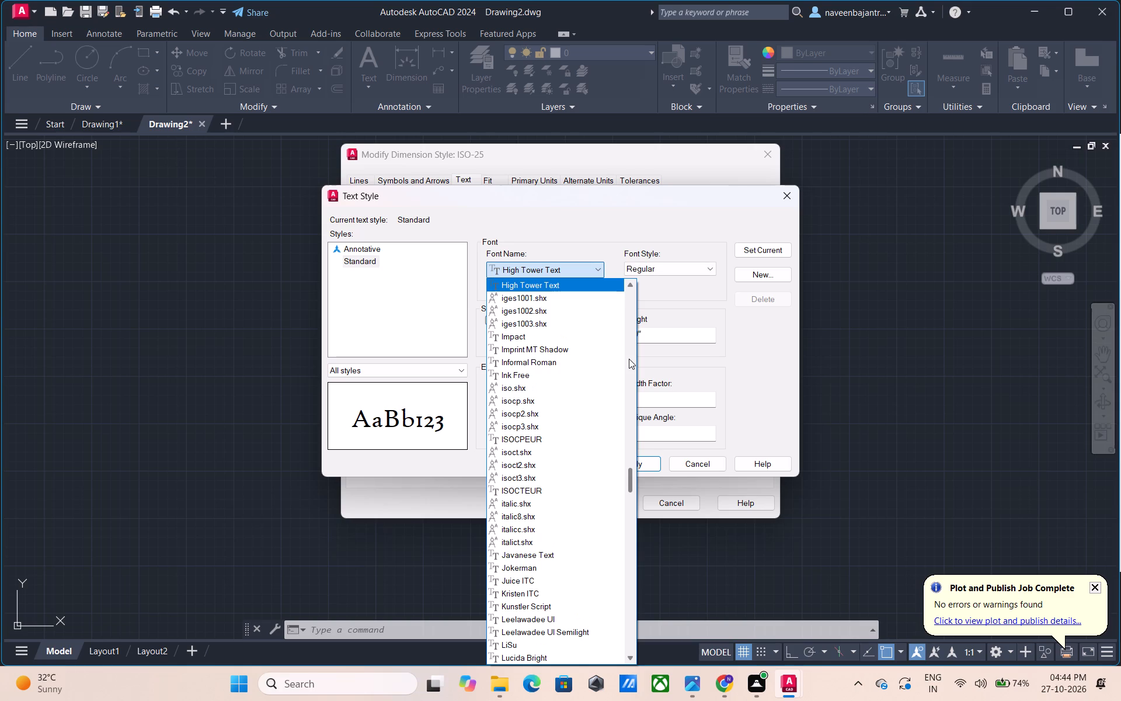
key(Up)
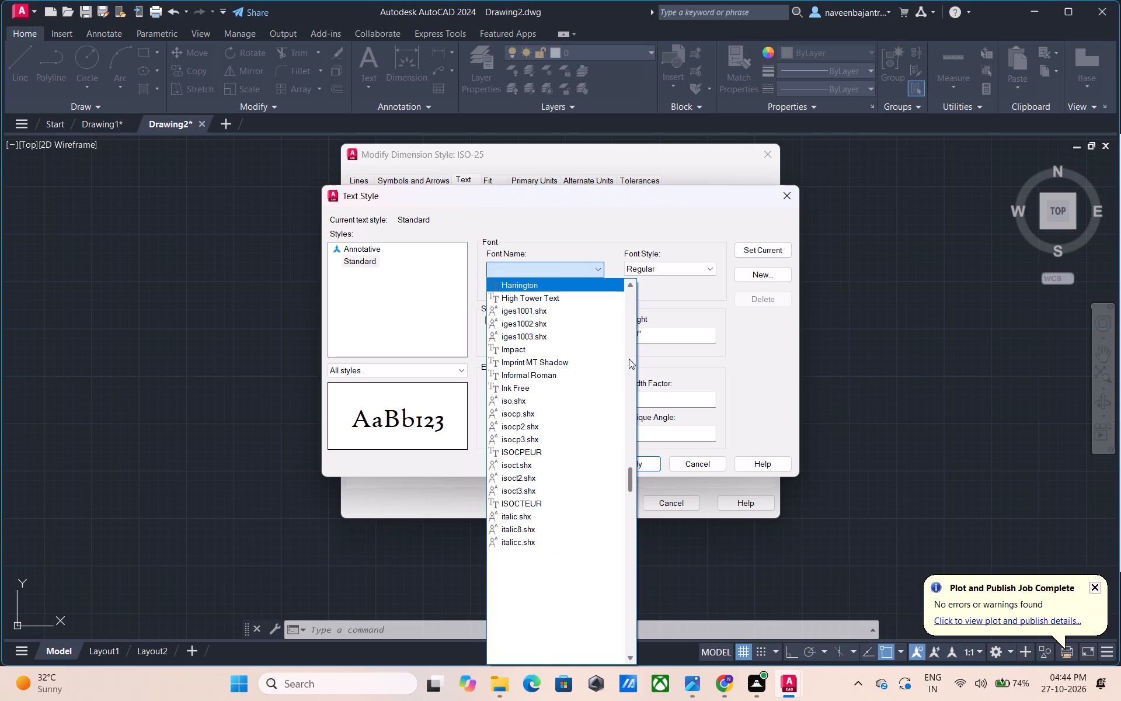
key(Up)
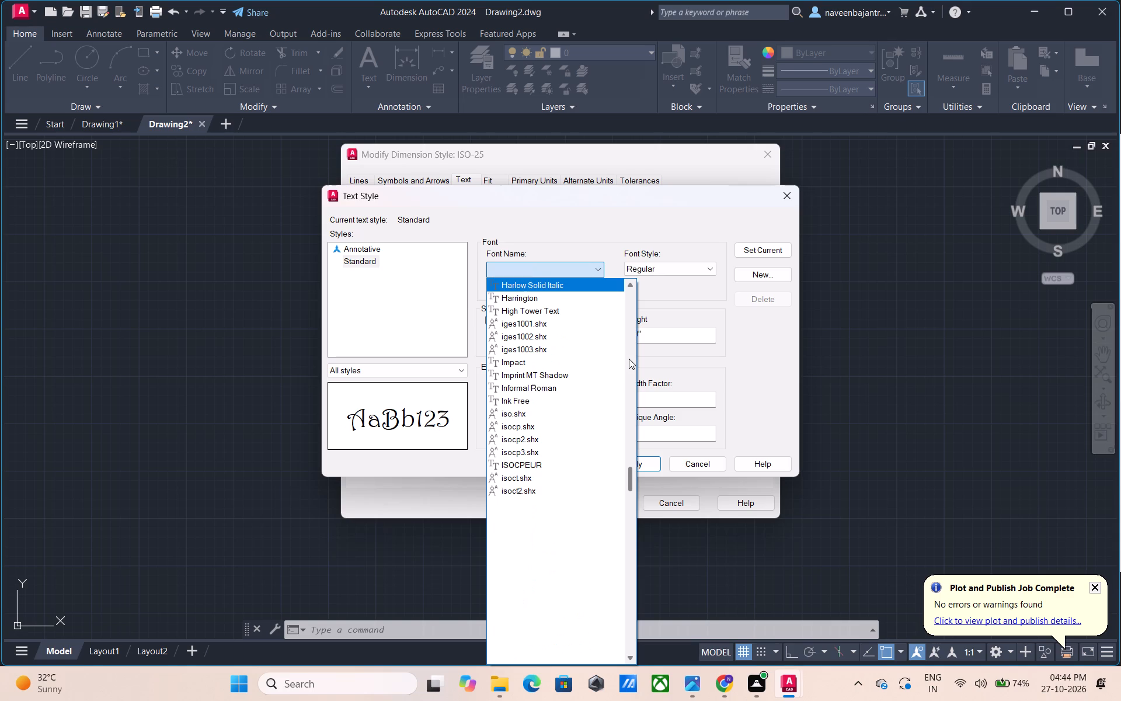
key(Up)
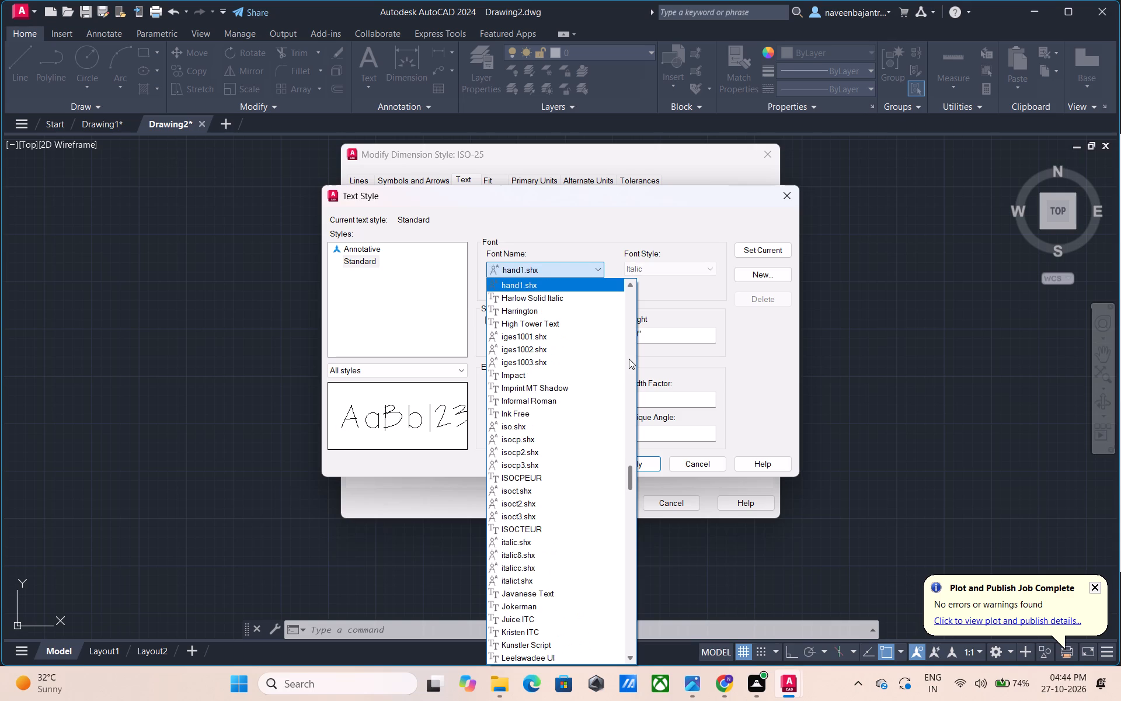
key(Up)
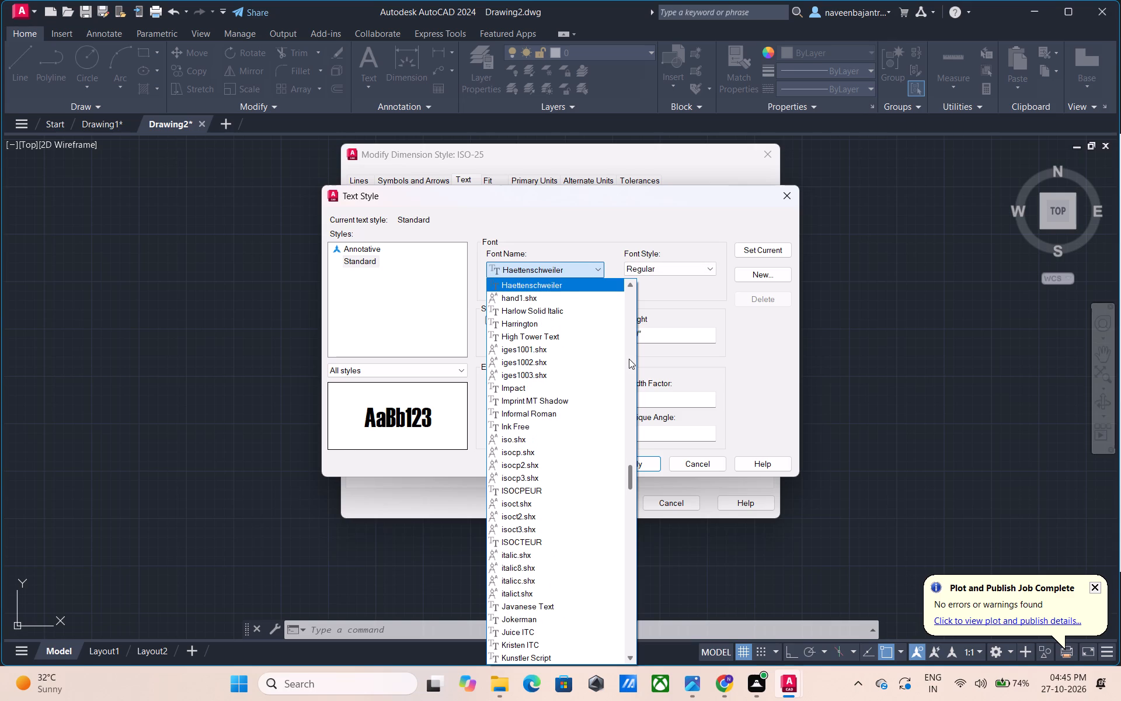
Preview the Greek, Goudy and Gothic fonts for the Standard text style in reverse, from greeks.shx through Goudy Stout to gothice.shx.
key(Up)
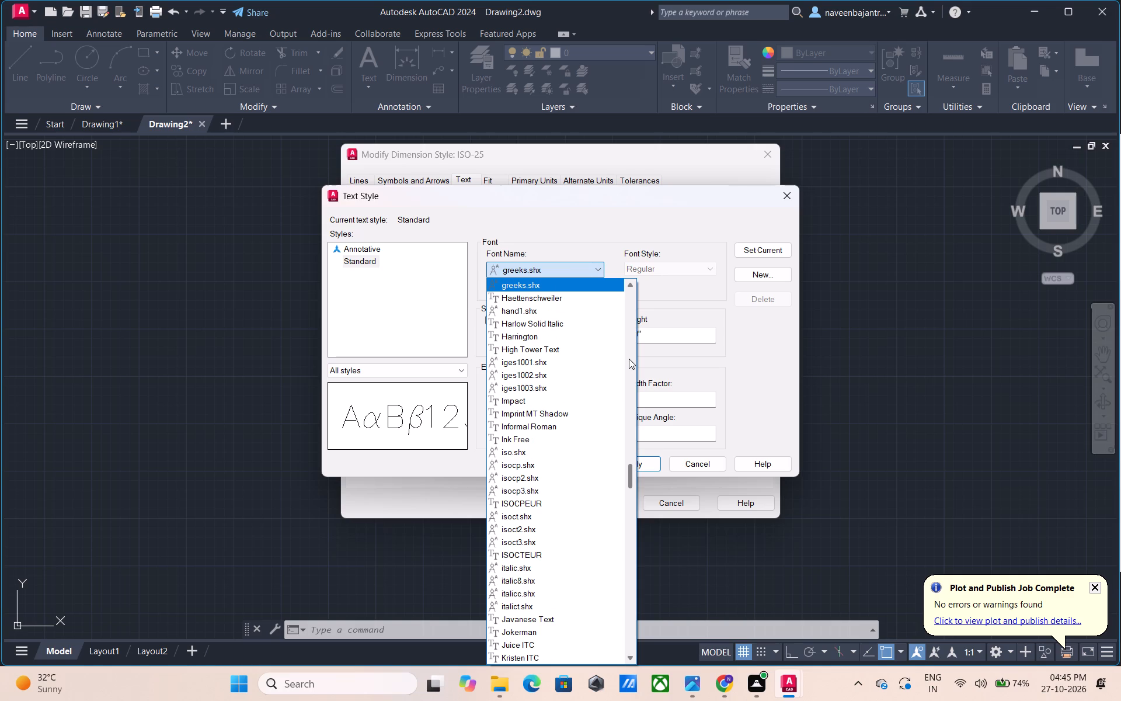
key(Up)
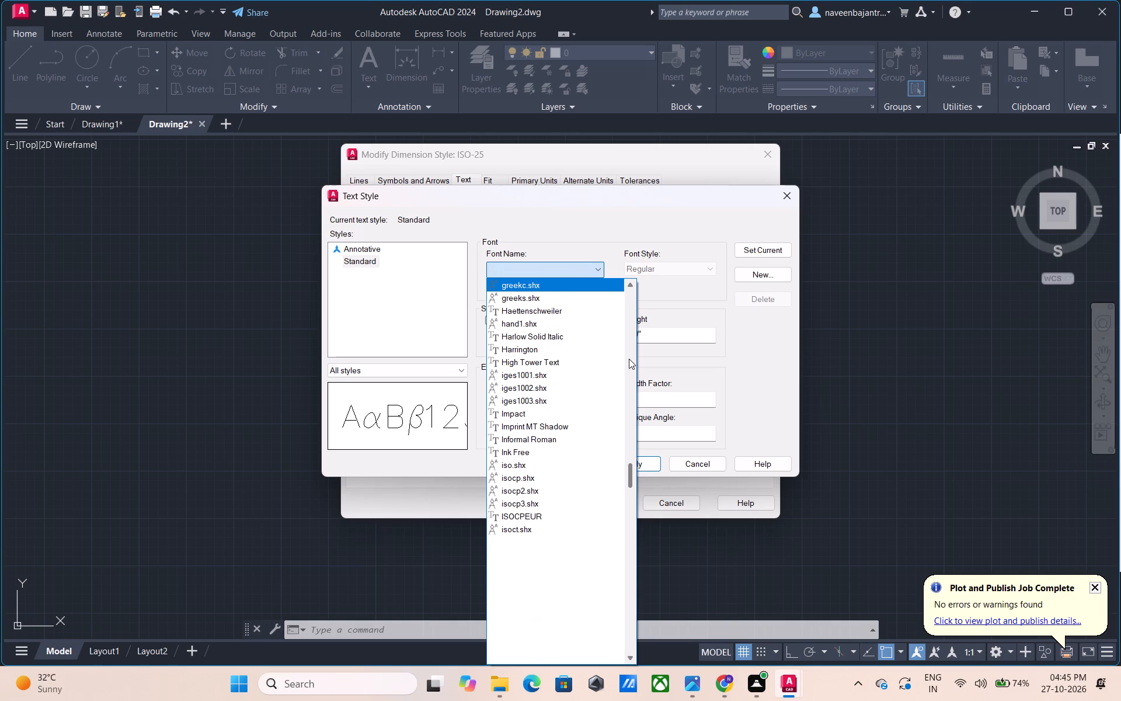
key(Up)
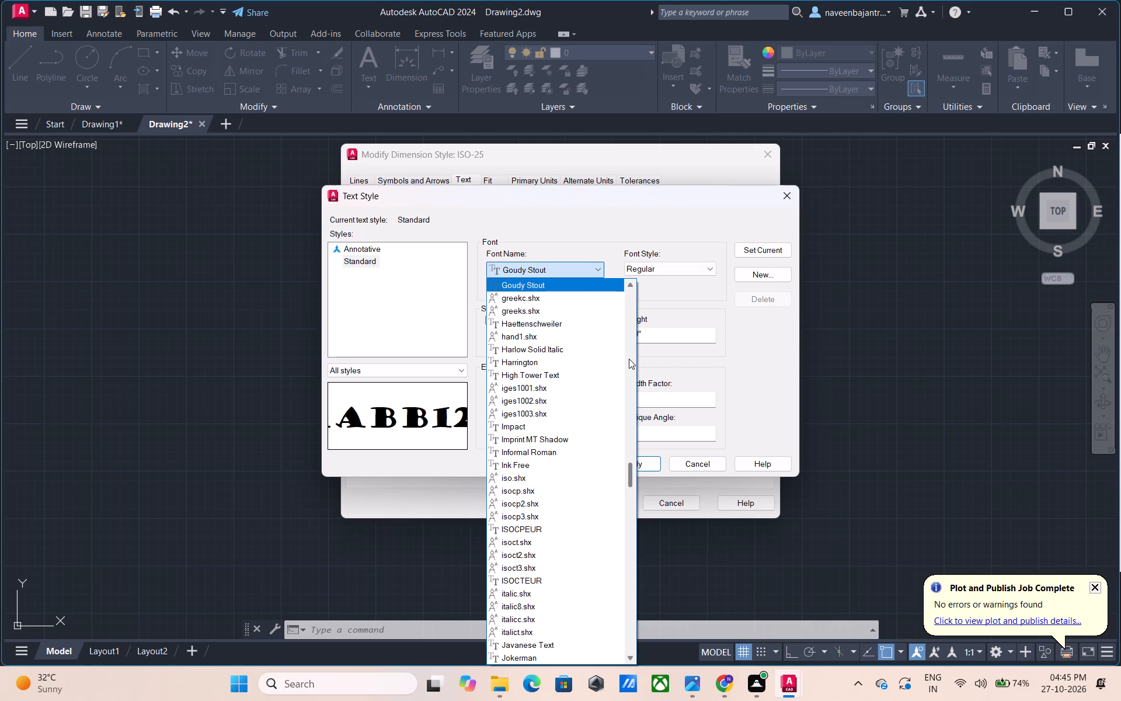
key(Up)
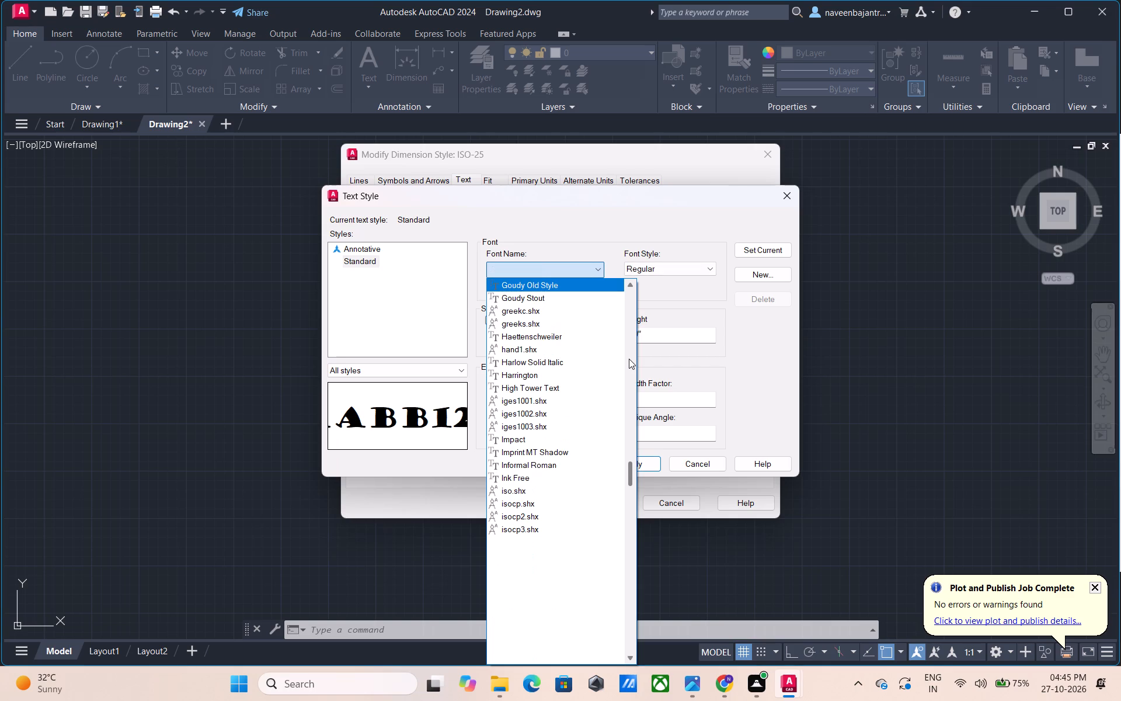
key(Up)
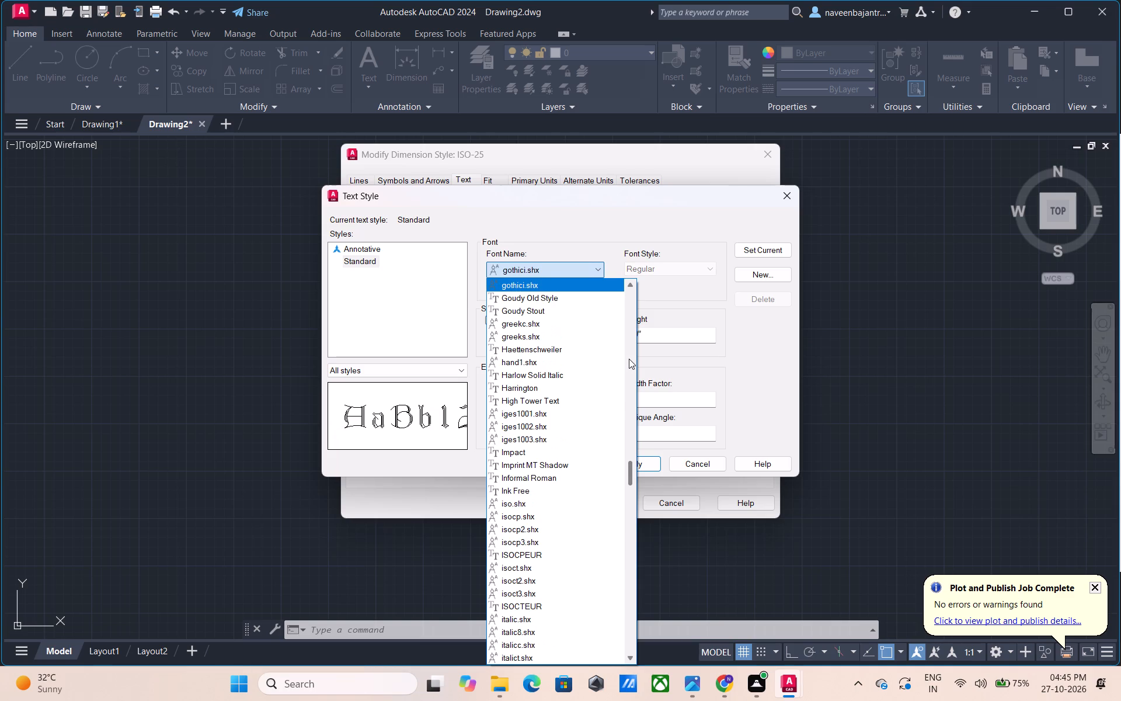
key(Up)
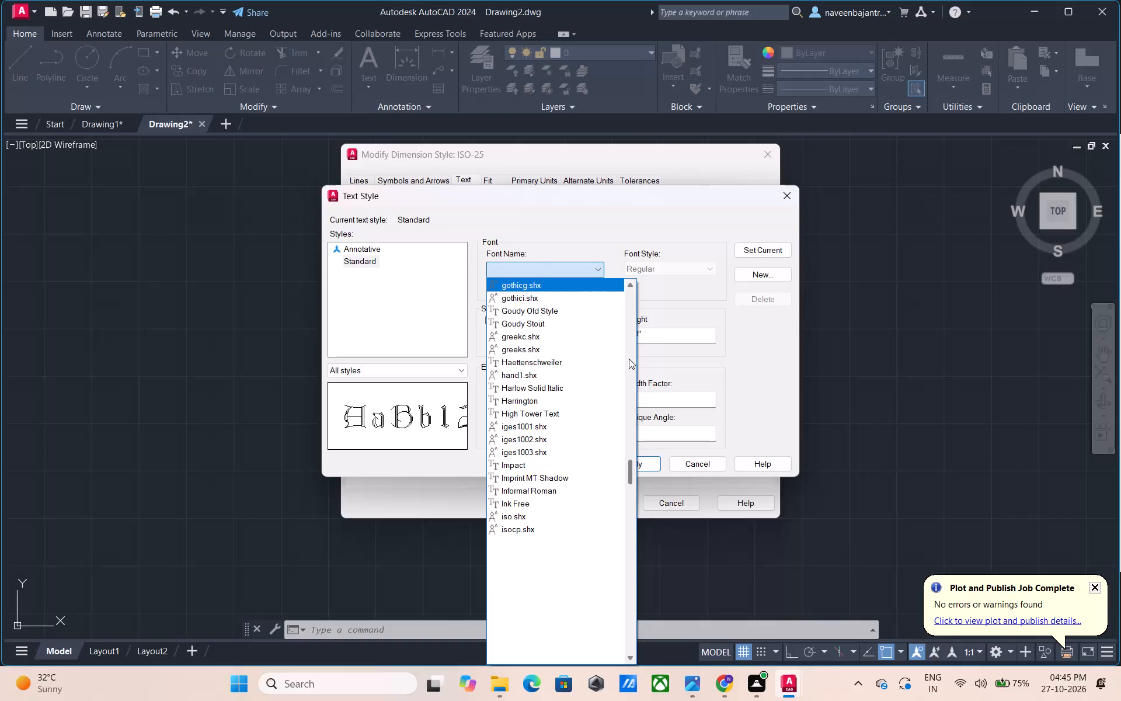
key(Up)
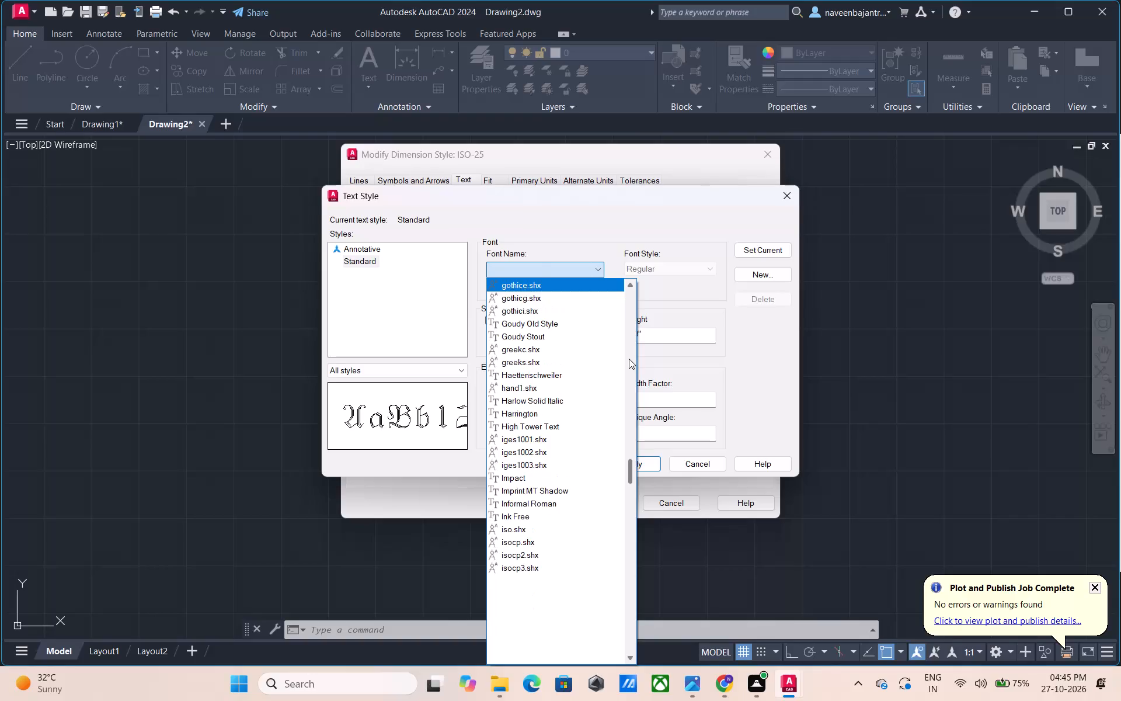
Preview fonts for the Standard text style in reverse, from Gloucester MT Extra Condensed through the Gill Sans variants and Gigi to Georgia.
key(Up)
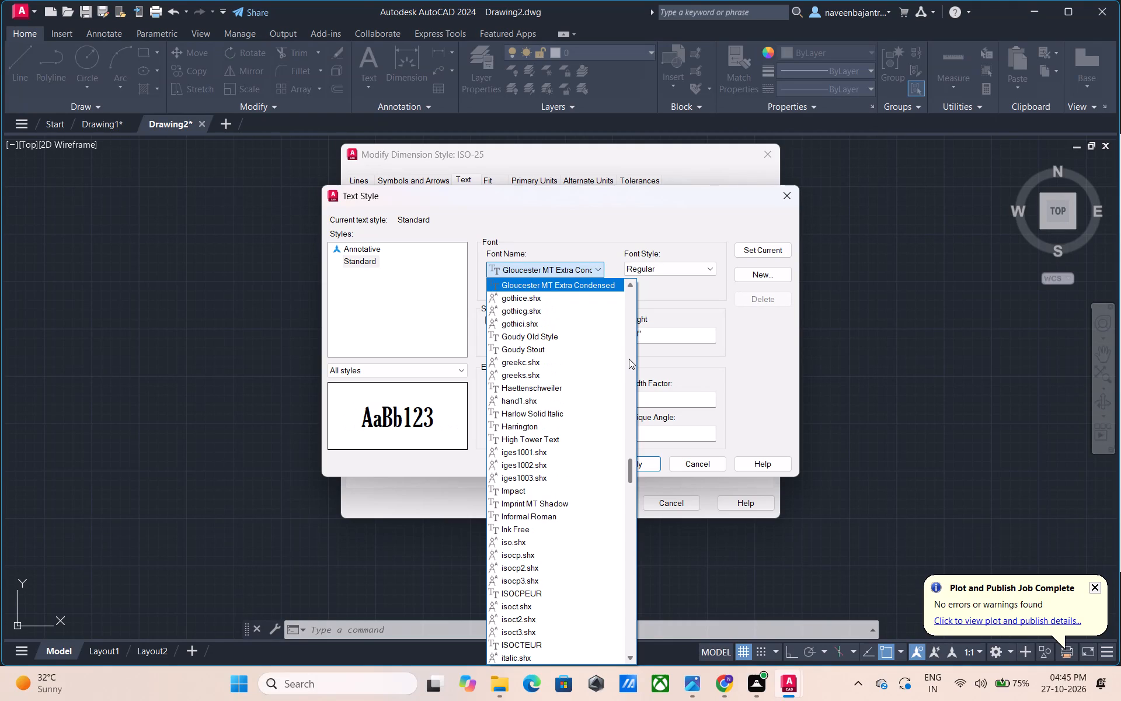
key(Up)
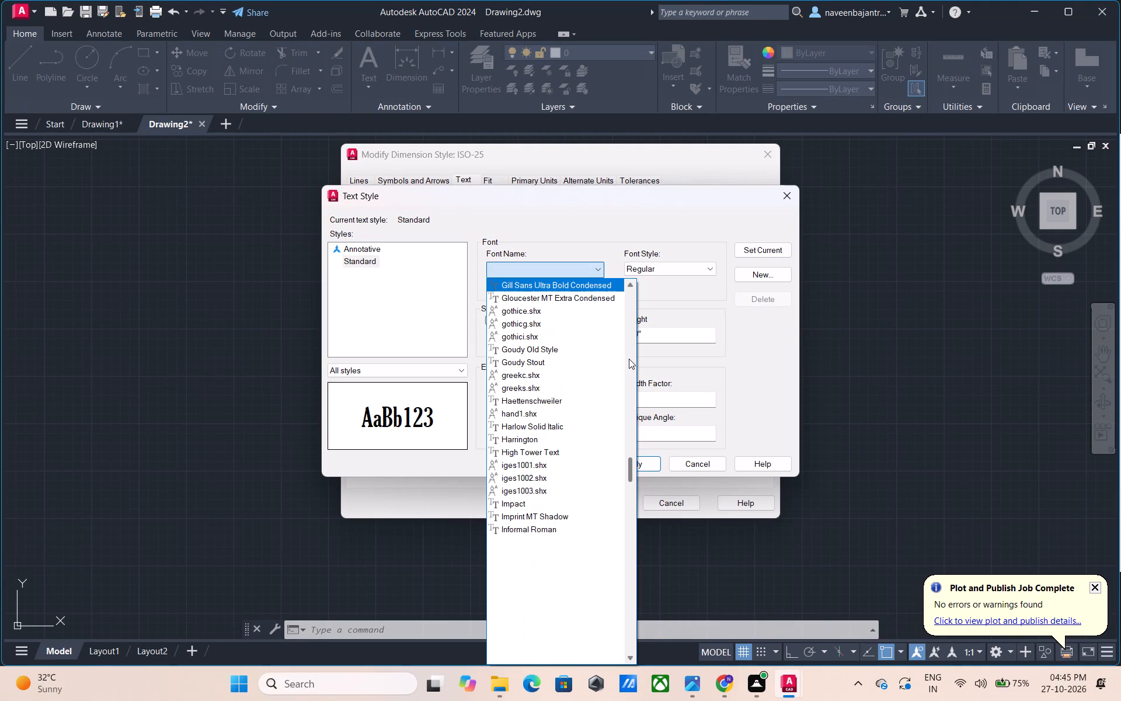
key(Up)
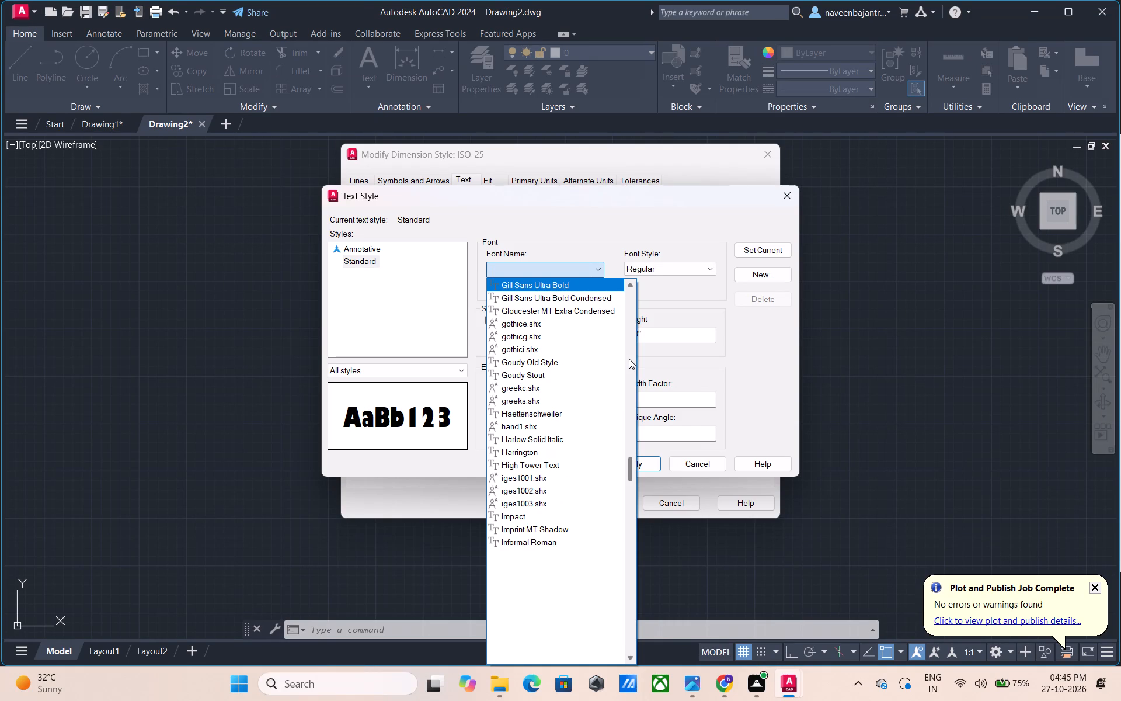
key(Up)
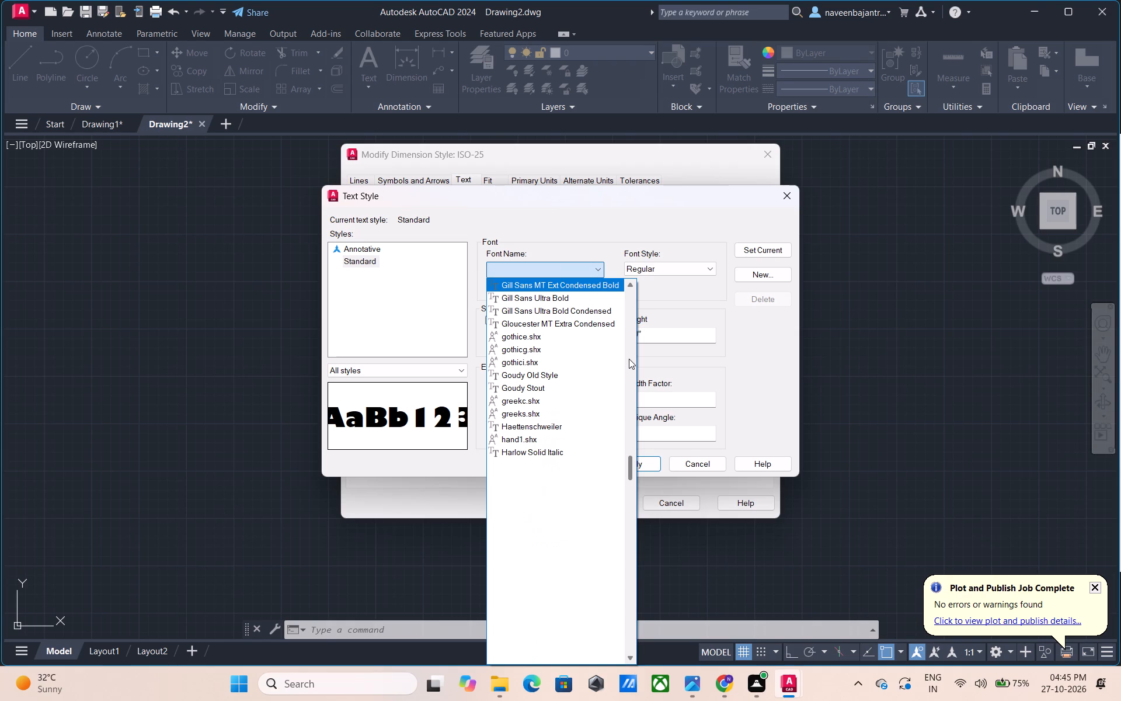
key(Up)
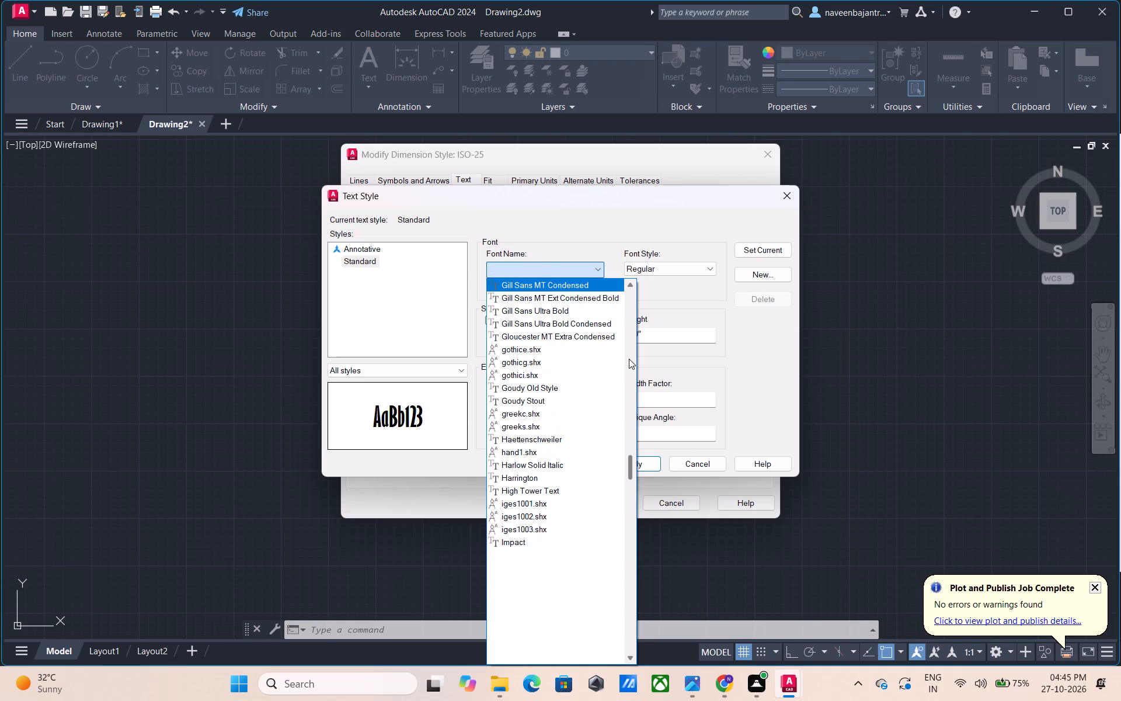
key(Up)
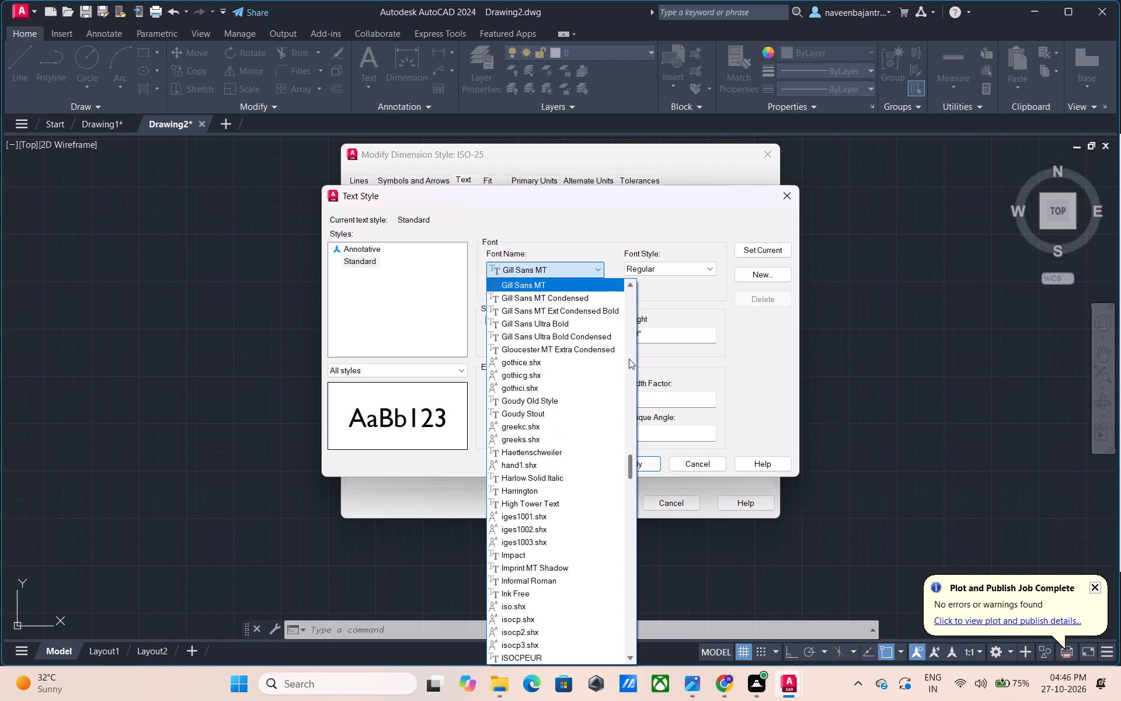
key(Up)
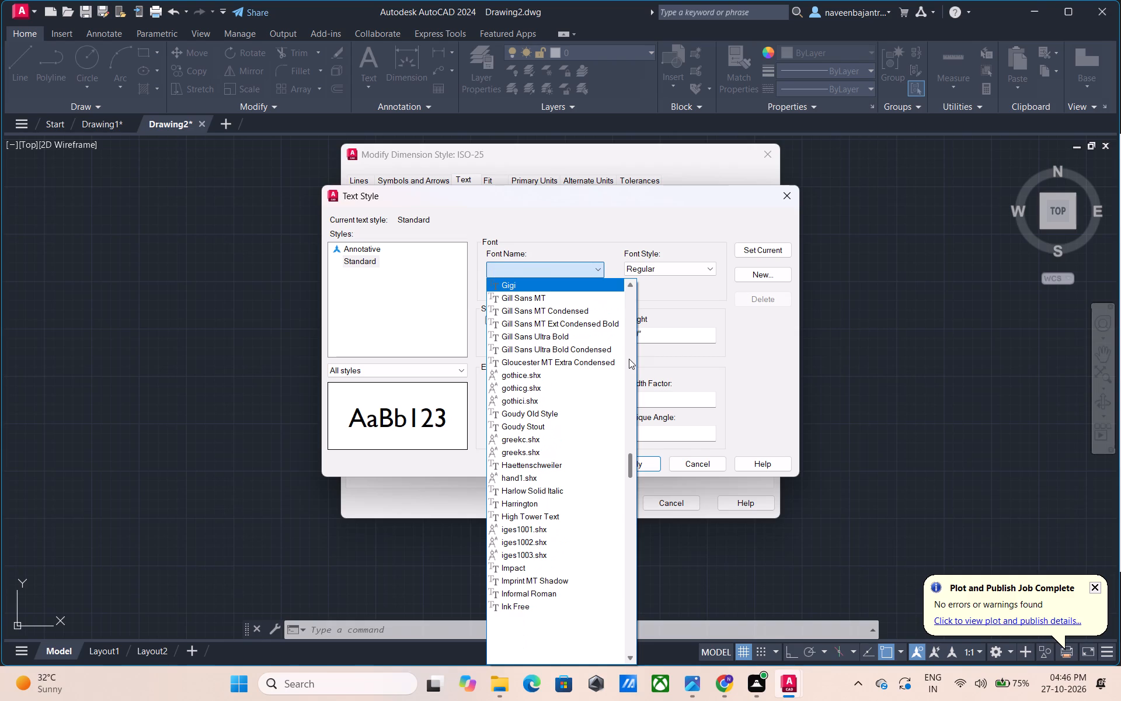
key(Up)
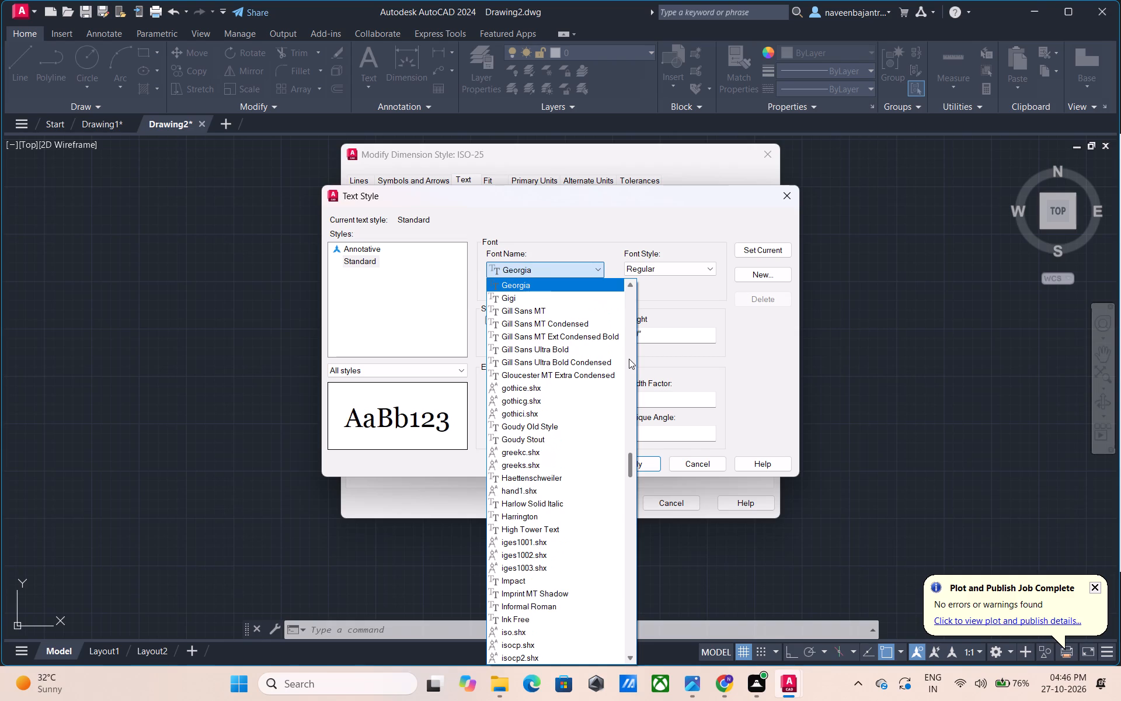
Preview fonts for the Standard text style in reverse, from genprese.shx through geniso12.shx, GENISO, gdt.shx and gbenor.shx to gbeitc.shx.
key(Up)
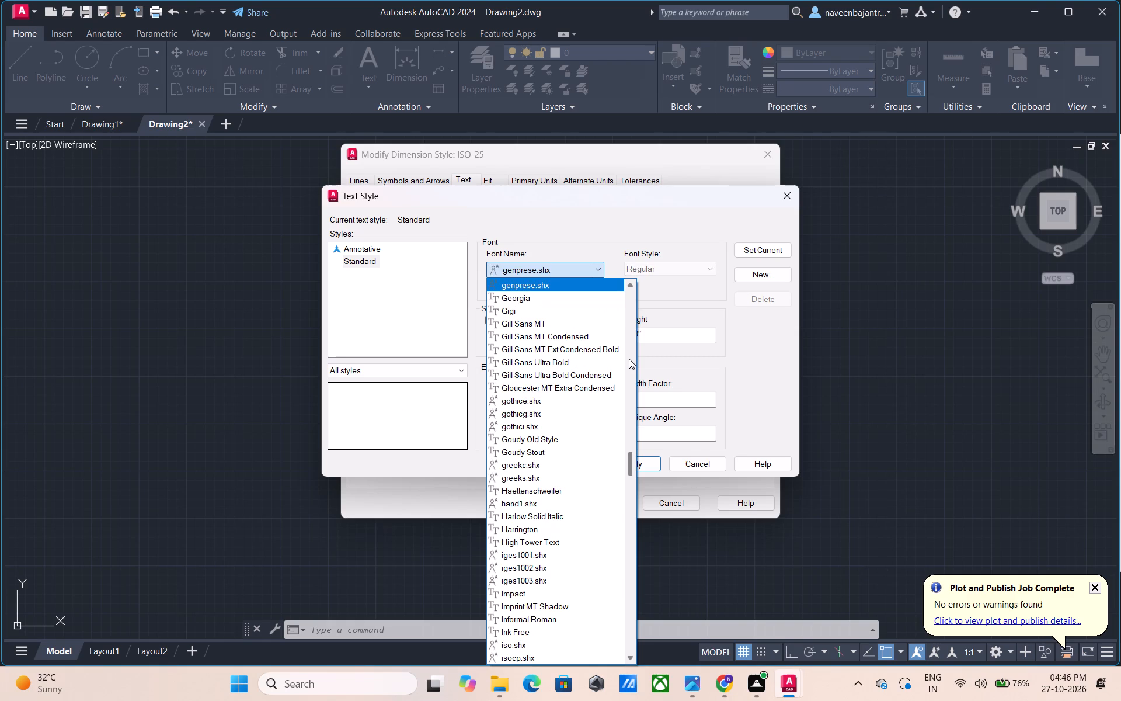
key(Up)
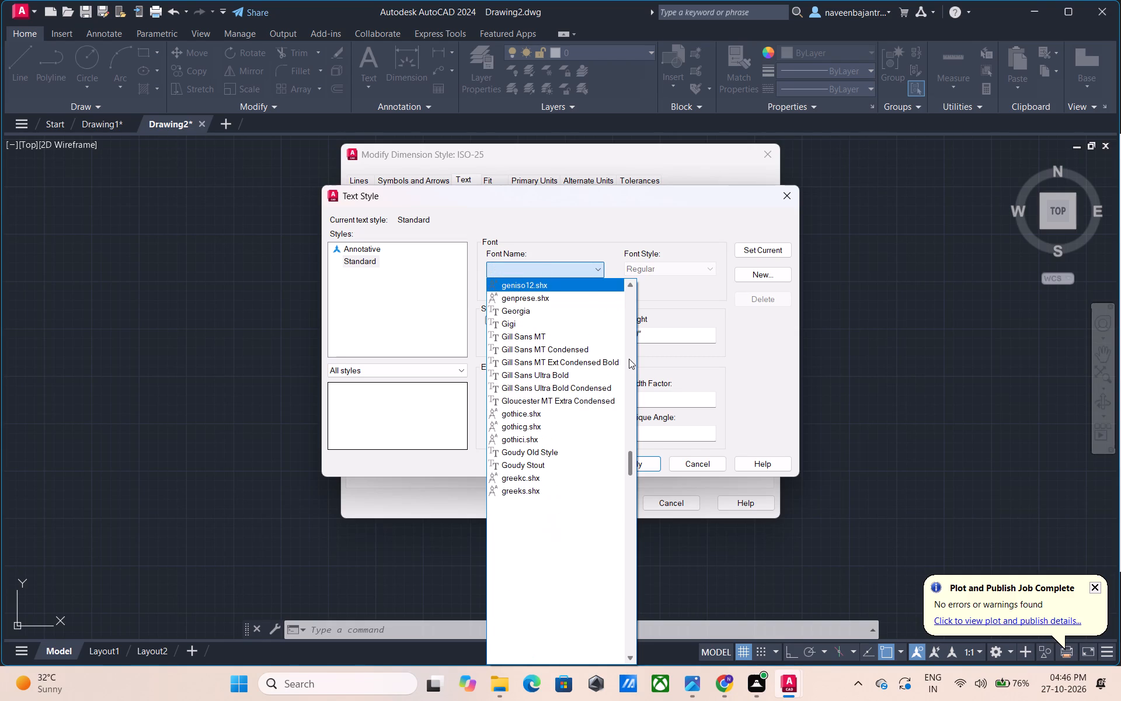
key(Up)
key(Up)
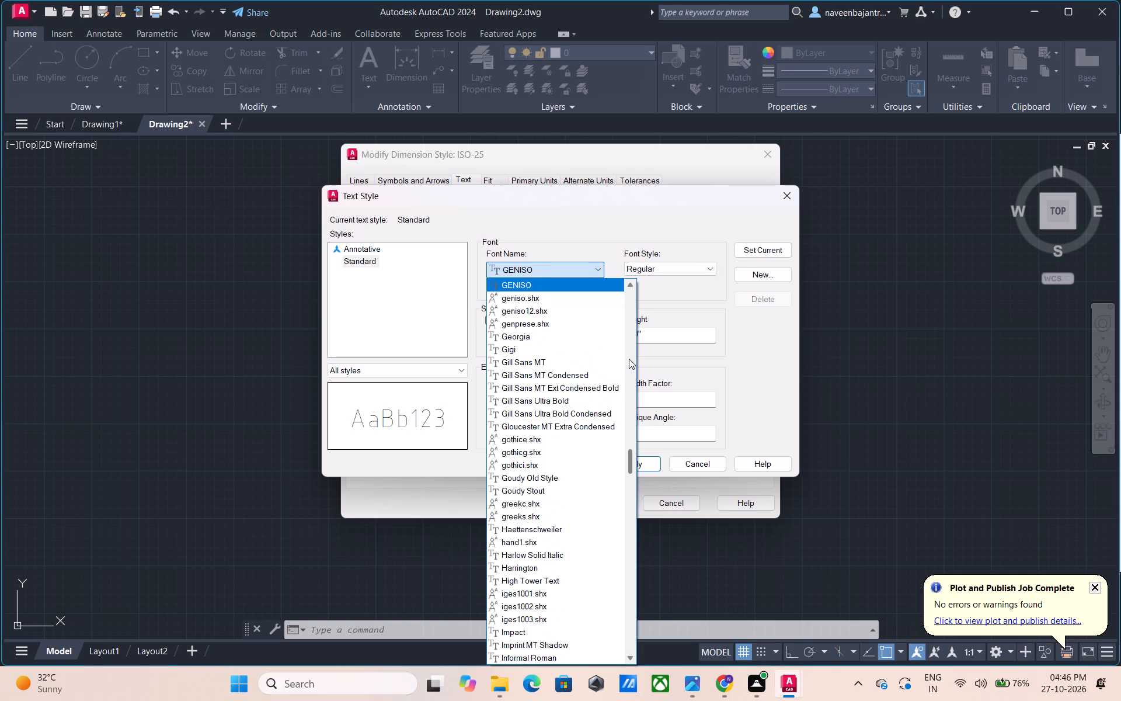
key(Up)
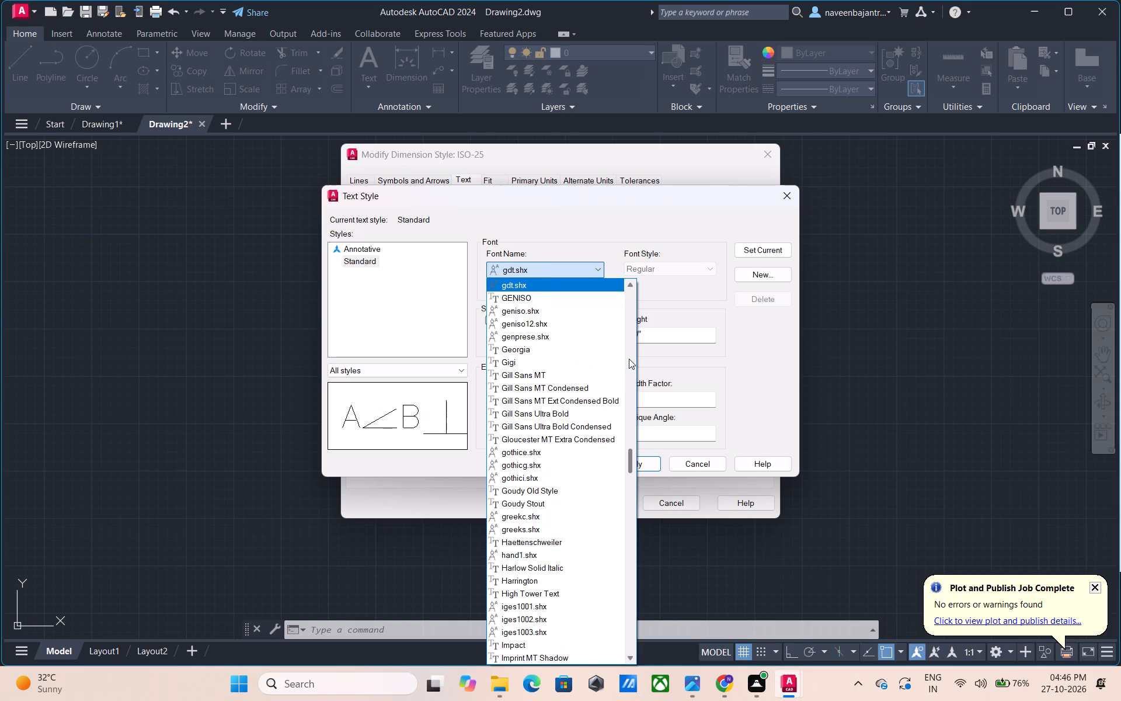
key(Up)
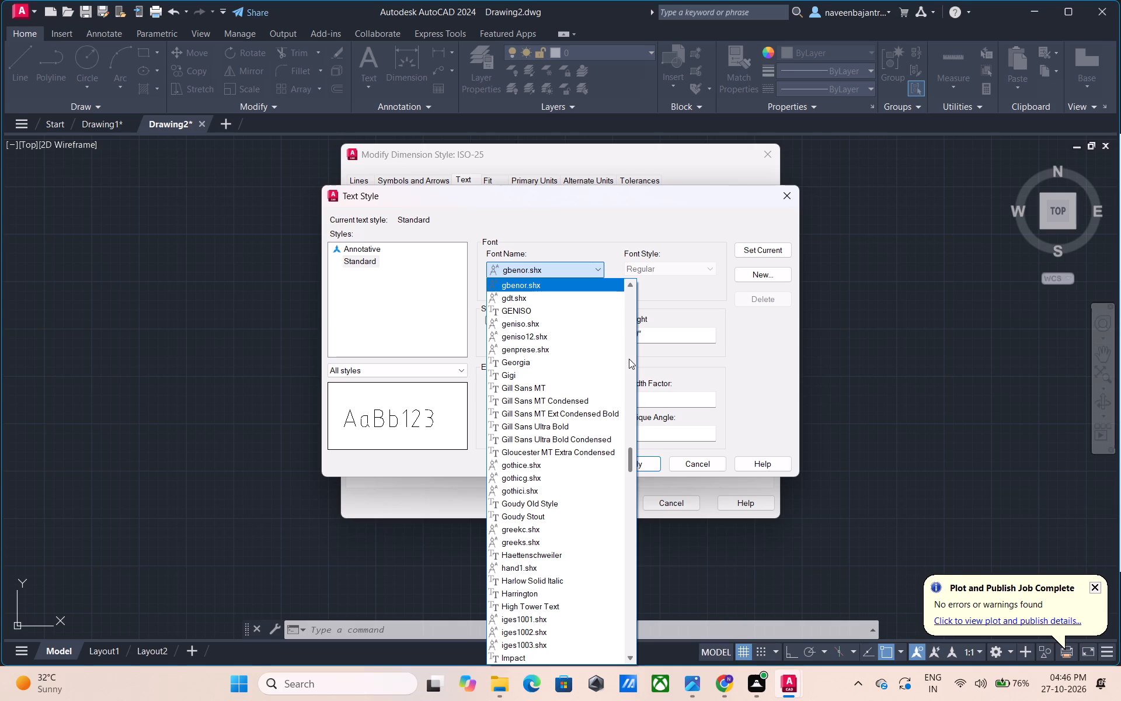
key(Up)
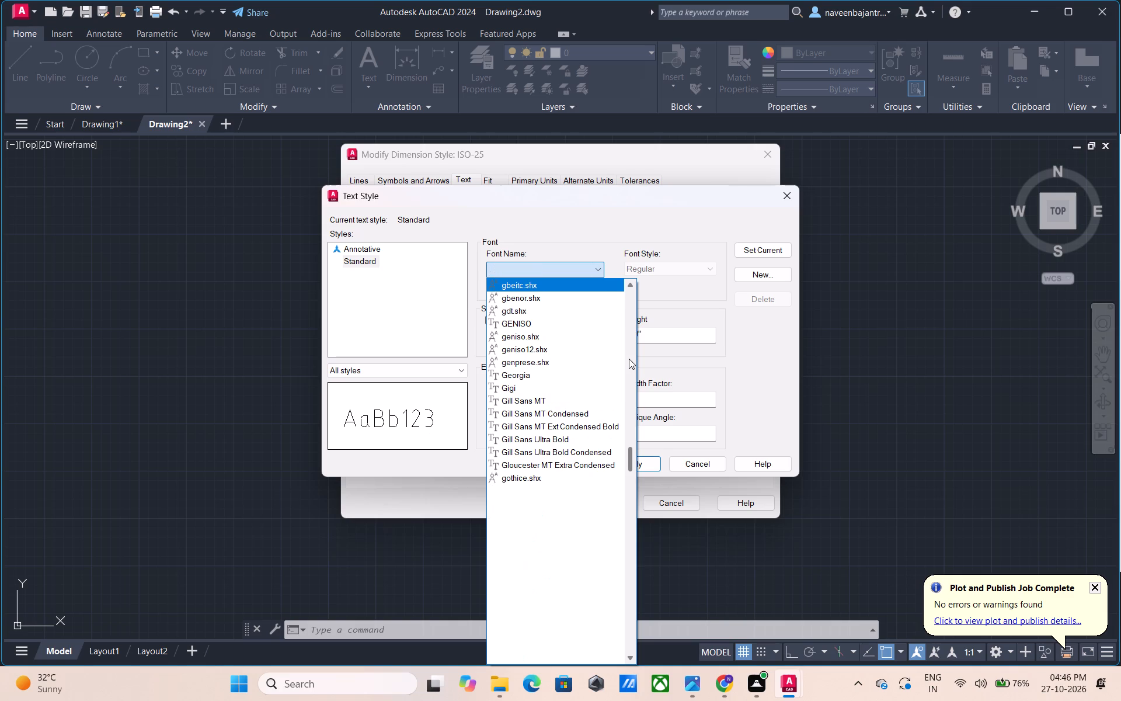
Preview fonts for the Standard text style in reverse, from Garamond through Gabriola and g13f12d.shx to g12f13.shx.
key(Up)
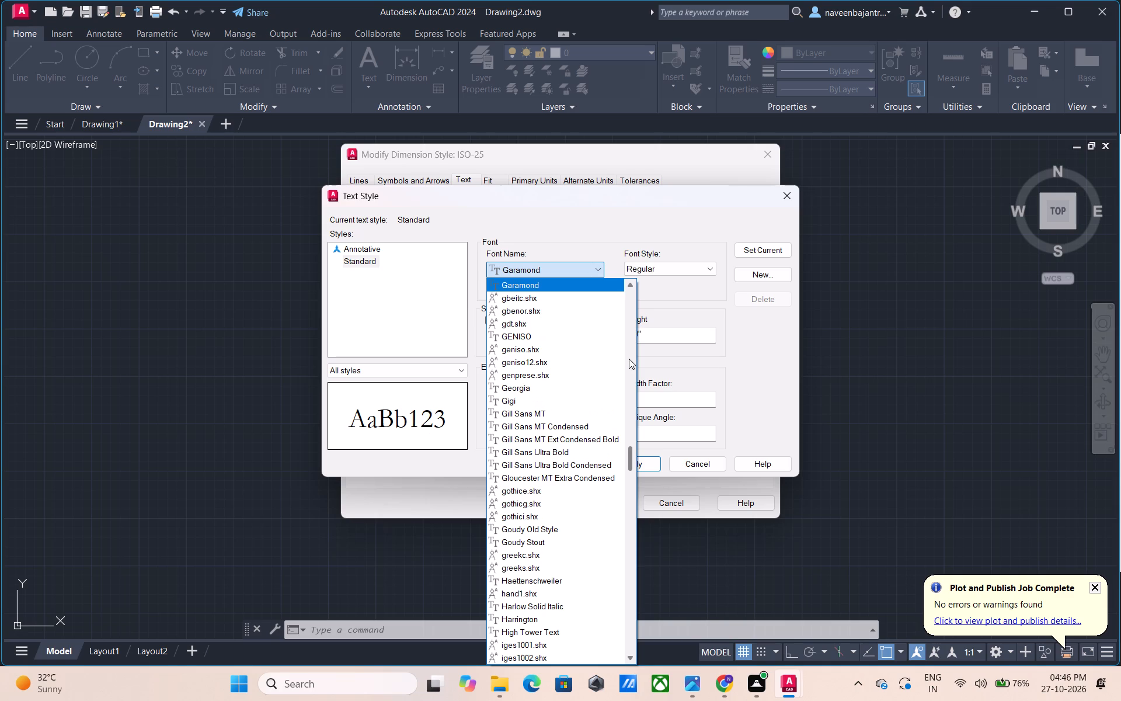
key(Up)
key(Up)
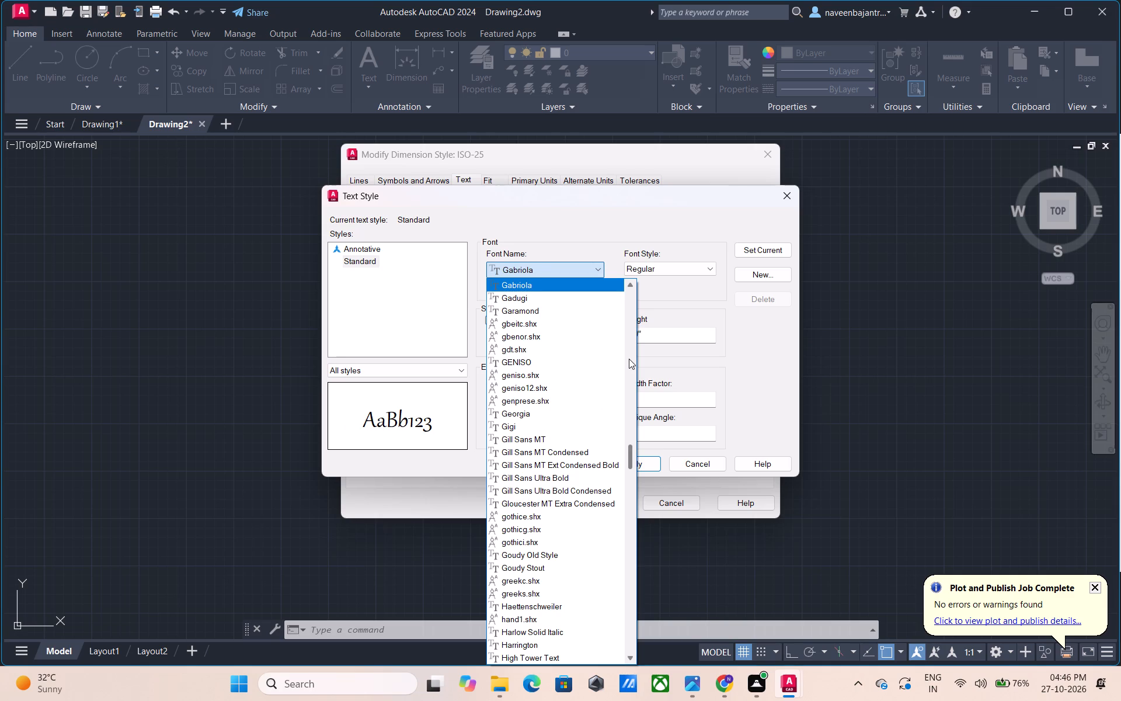
key(Up)
key(Up)
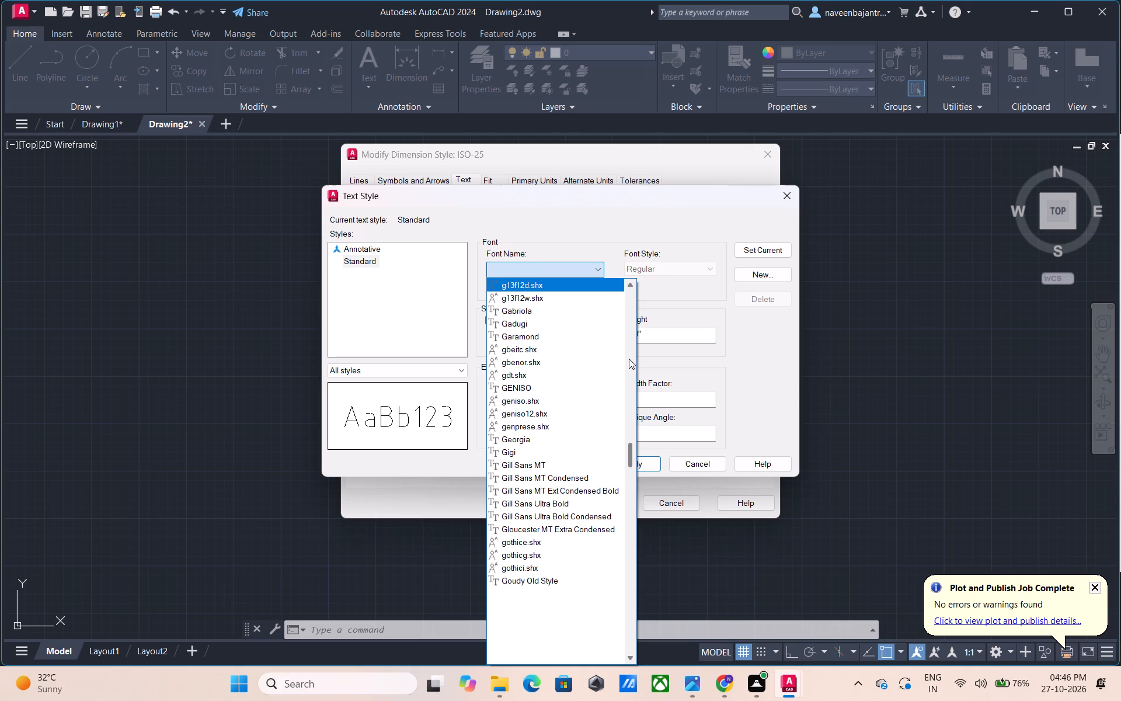
key(Up)
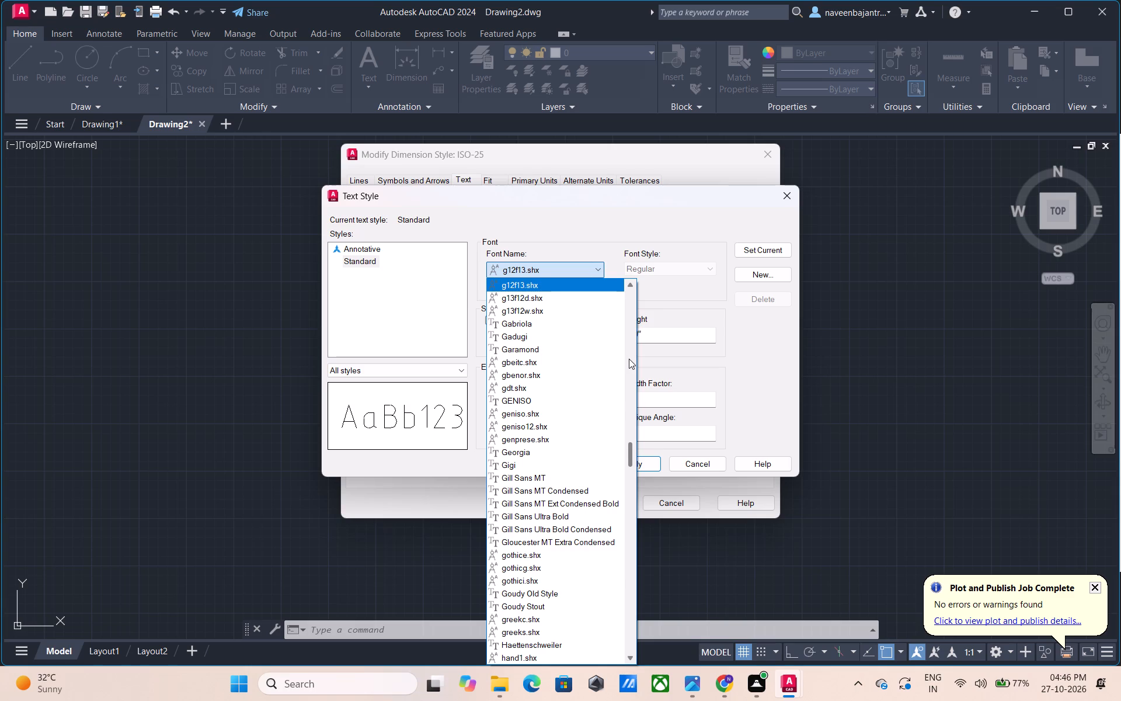
Preview fonts for the Standard text style in reverse, from FZYaoTi through French Script MT and the Franklin Gothic variants to Felix Titling.
key(Up)
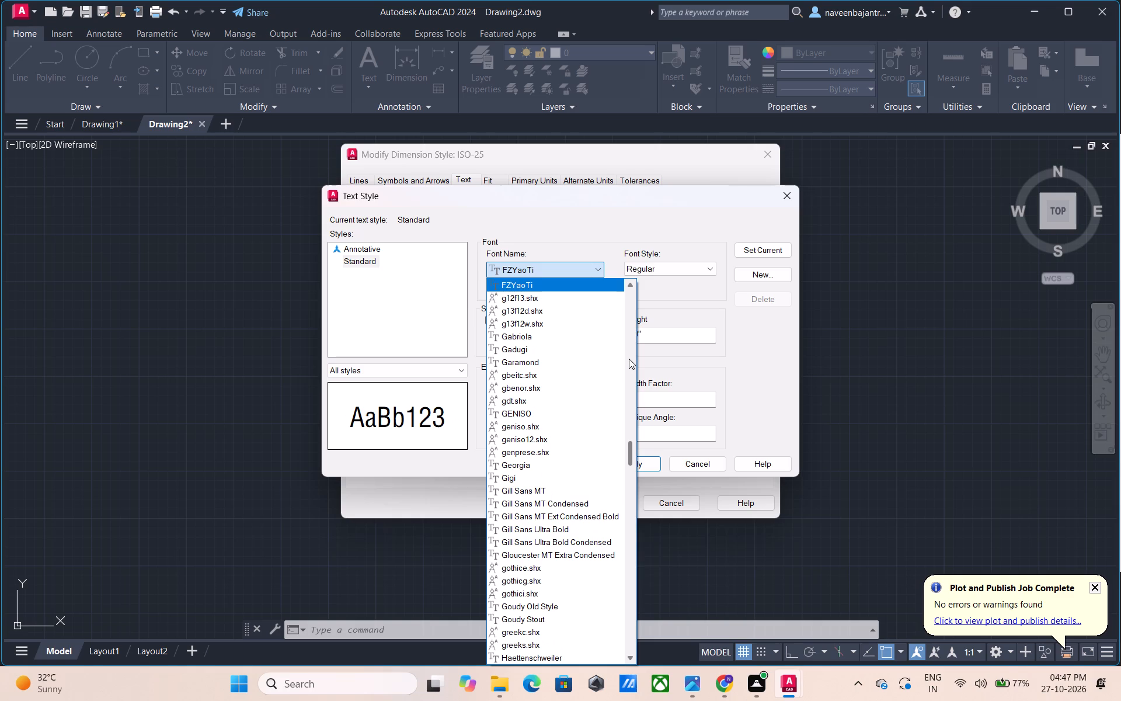
key(Up)
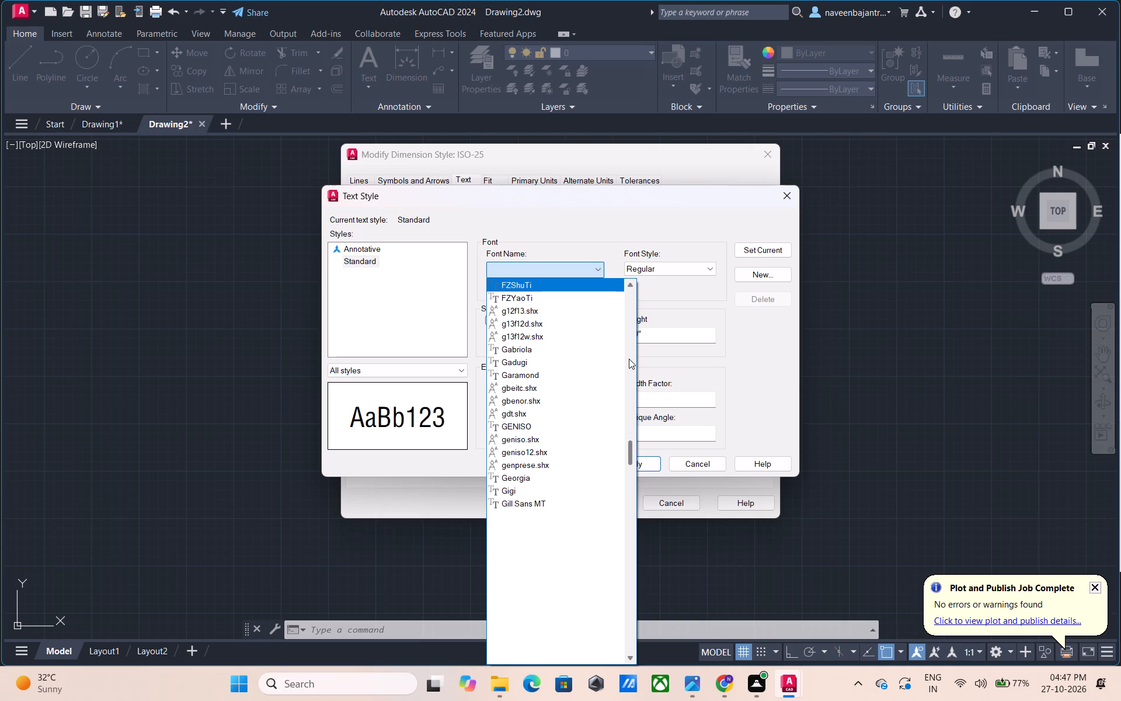
key(Up)
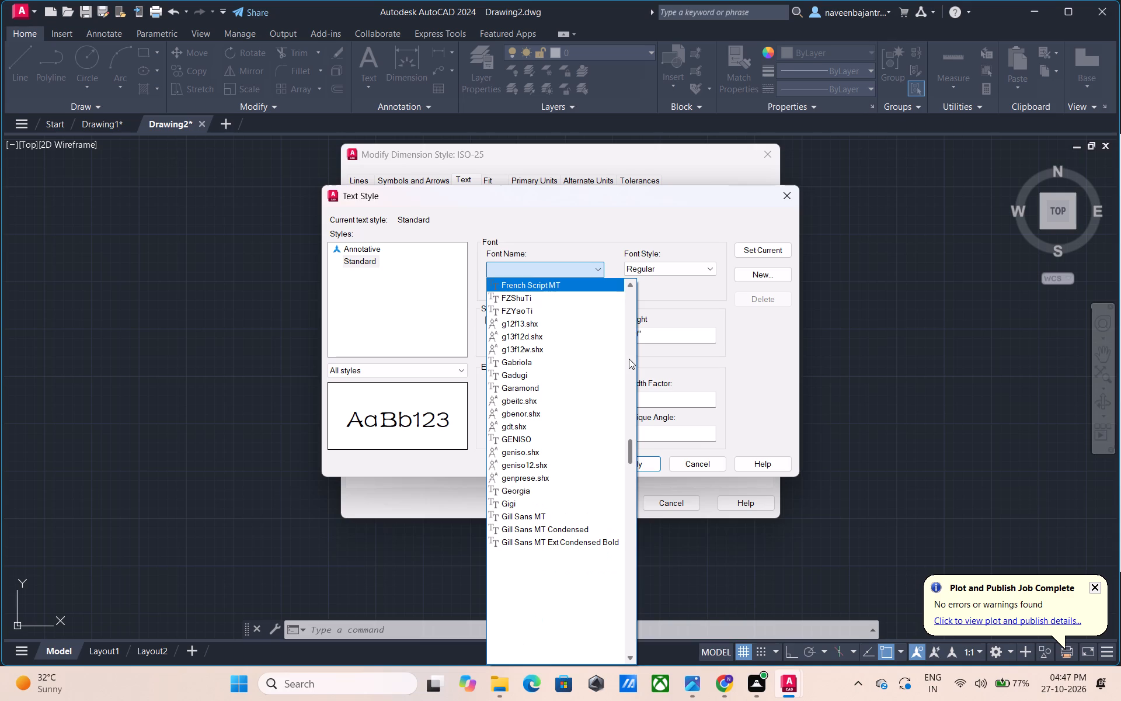
key(Up)
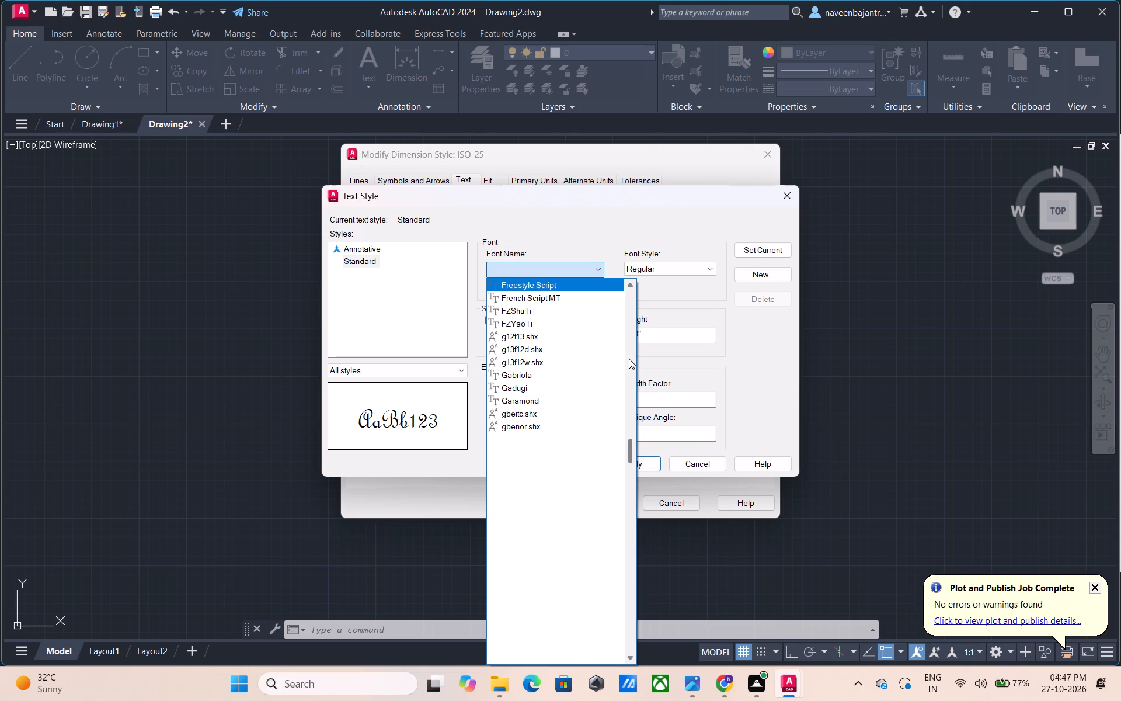
key(Up)
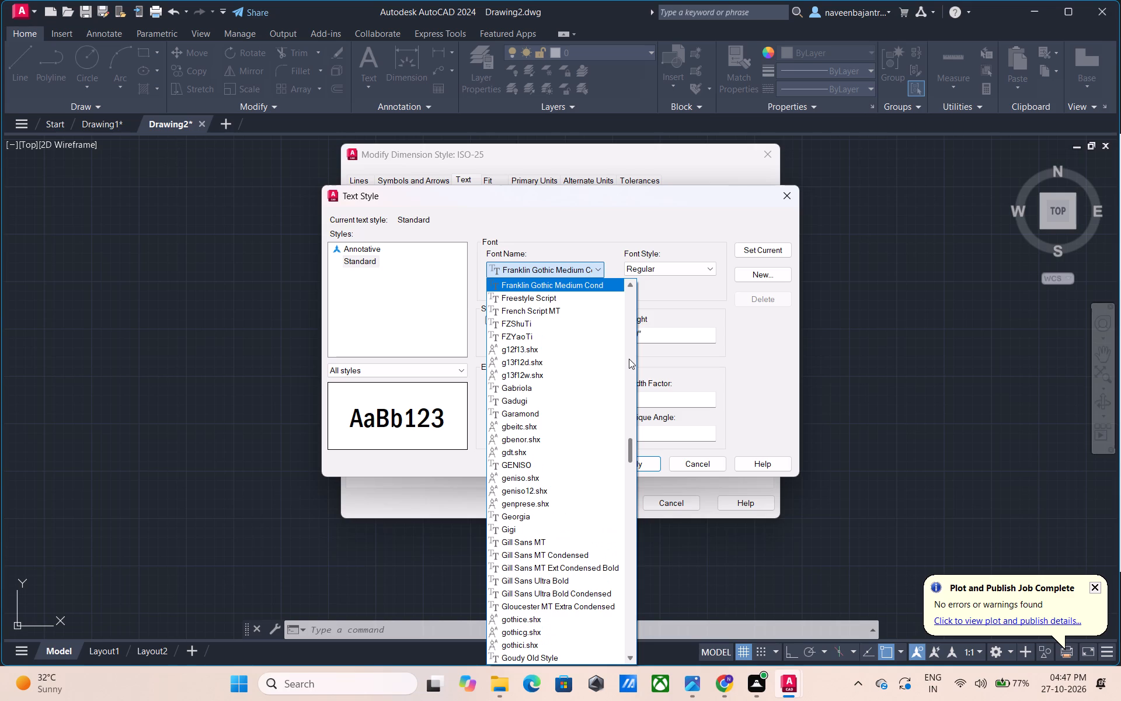
key(Up)
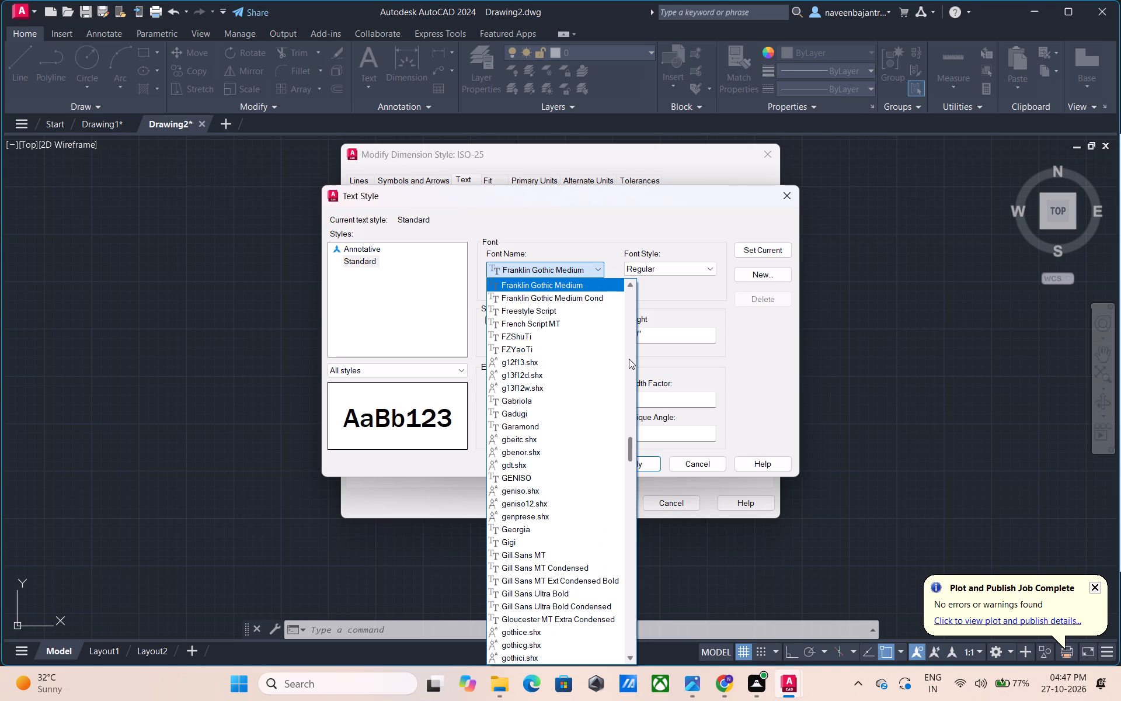
key(Up)
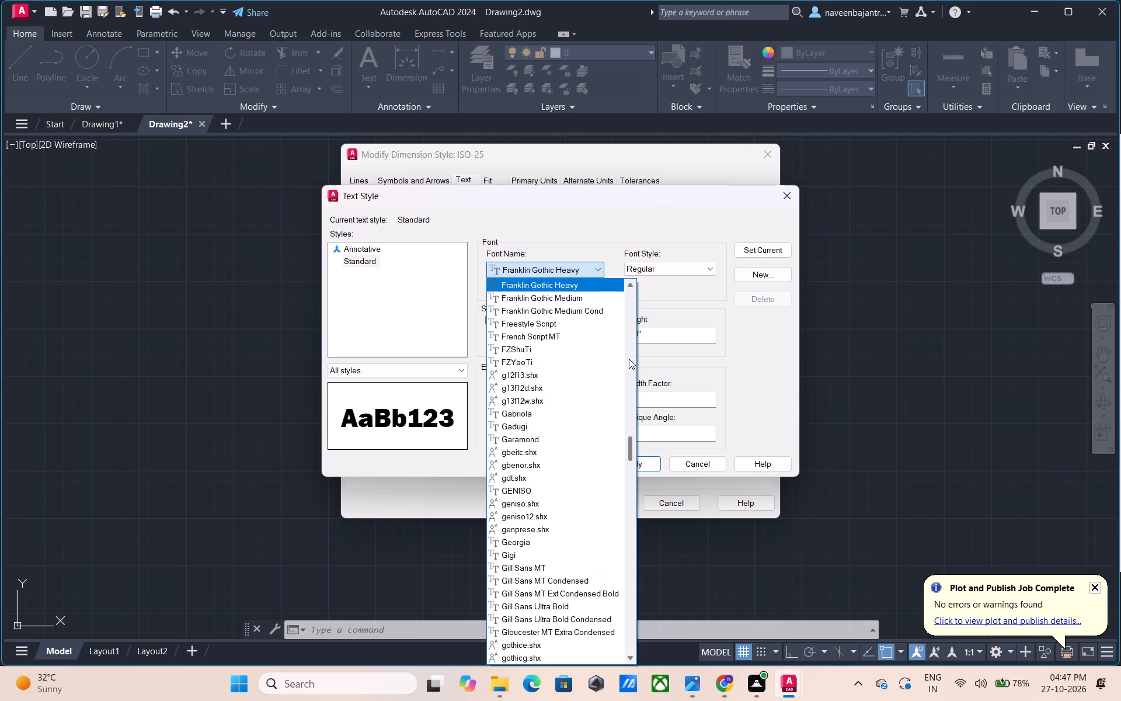
key(Up)
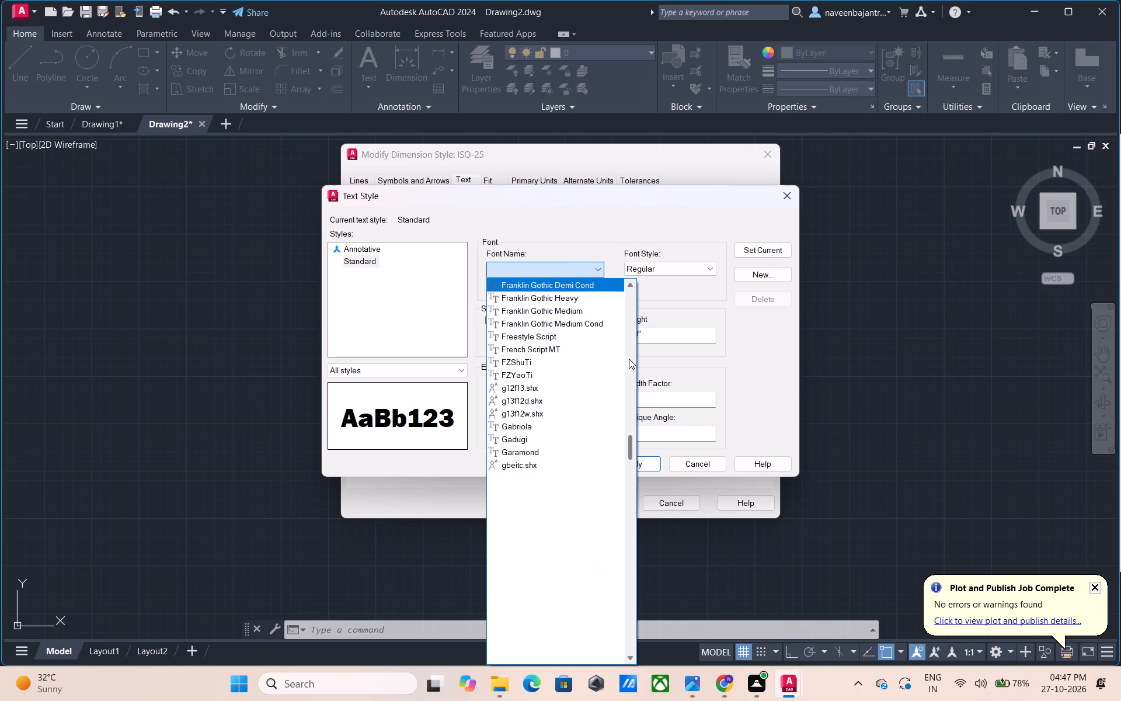
key(Up)
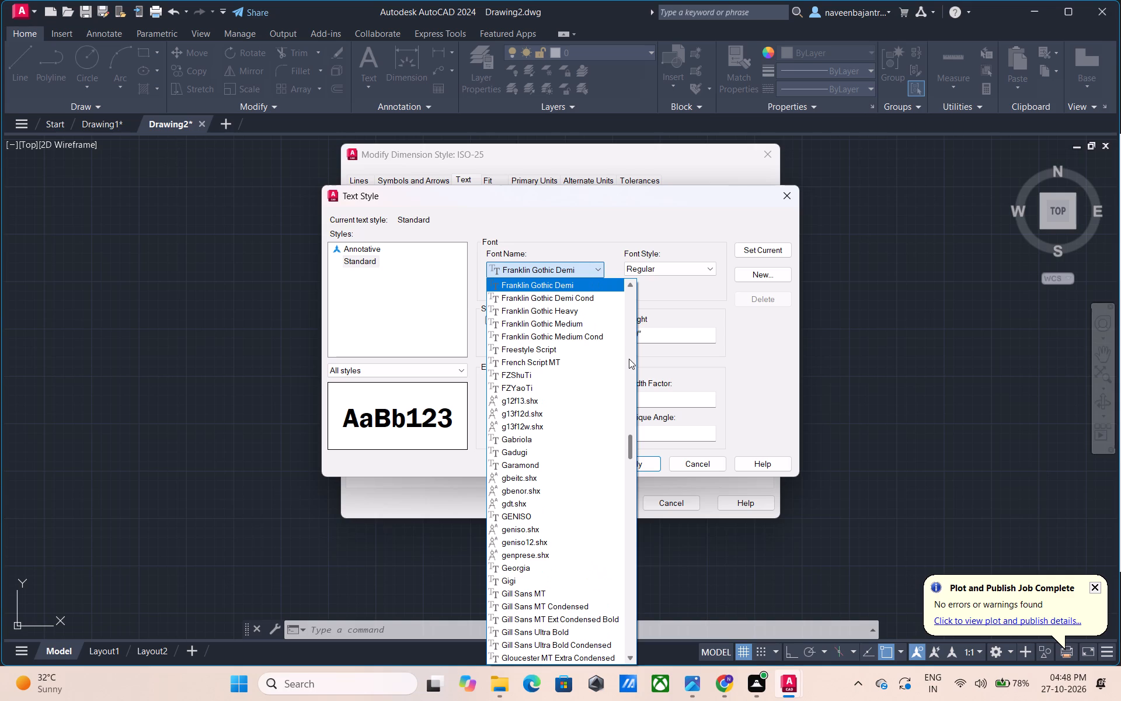
key(Up)
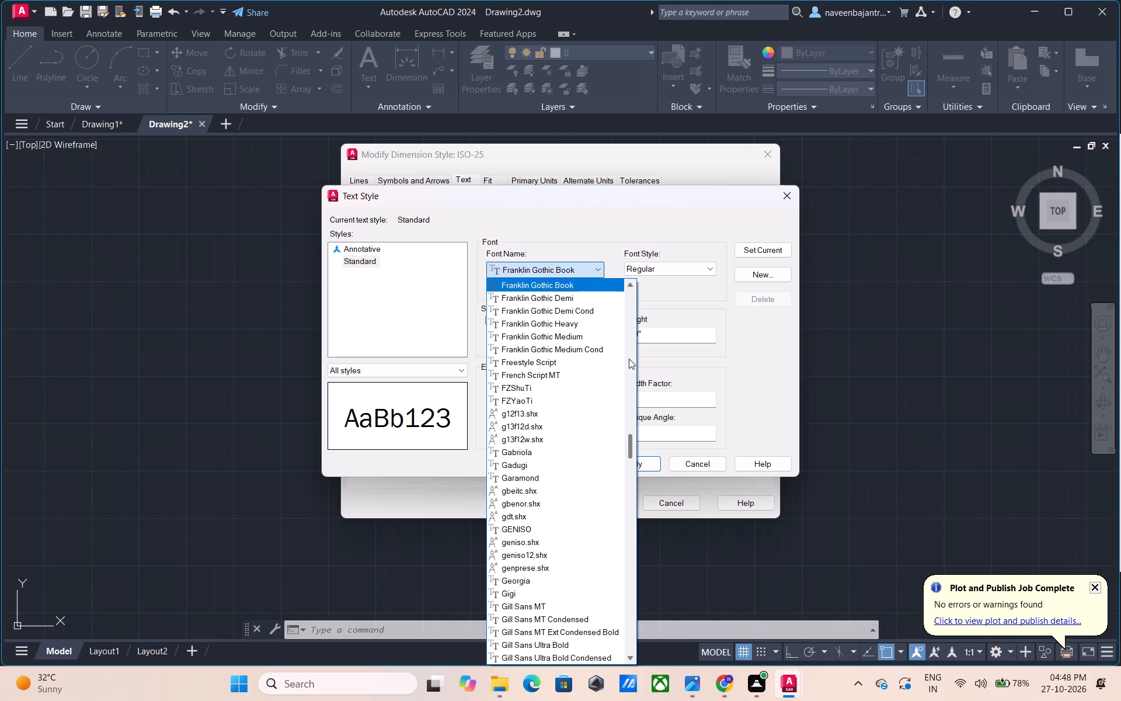
key(Up)
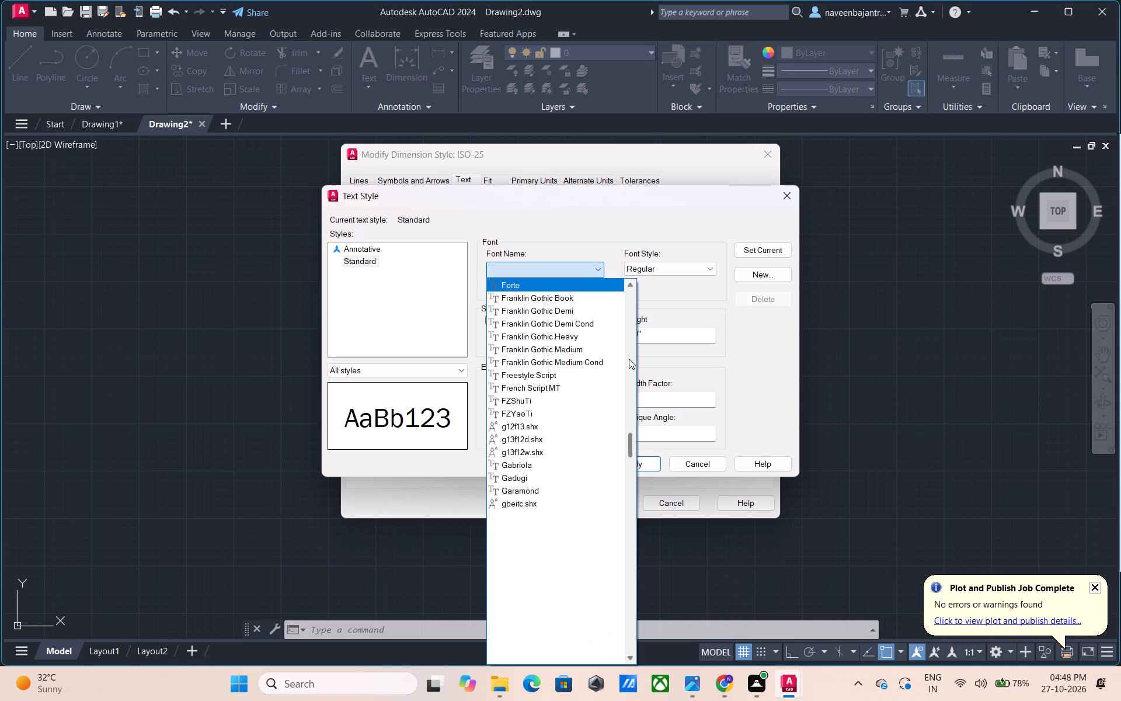
key(Up)
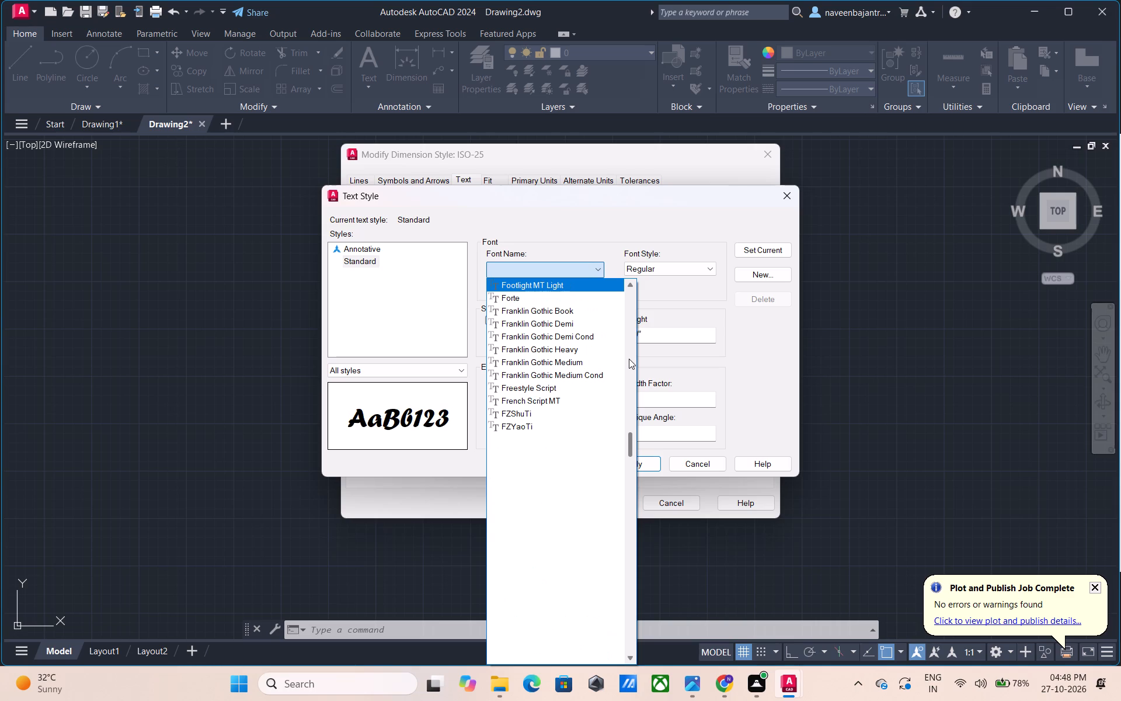
key(Up)
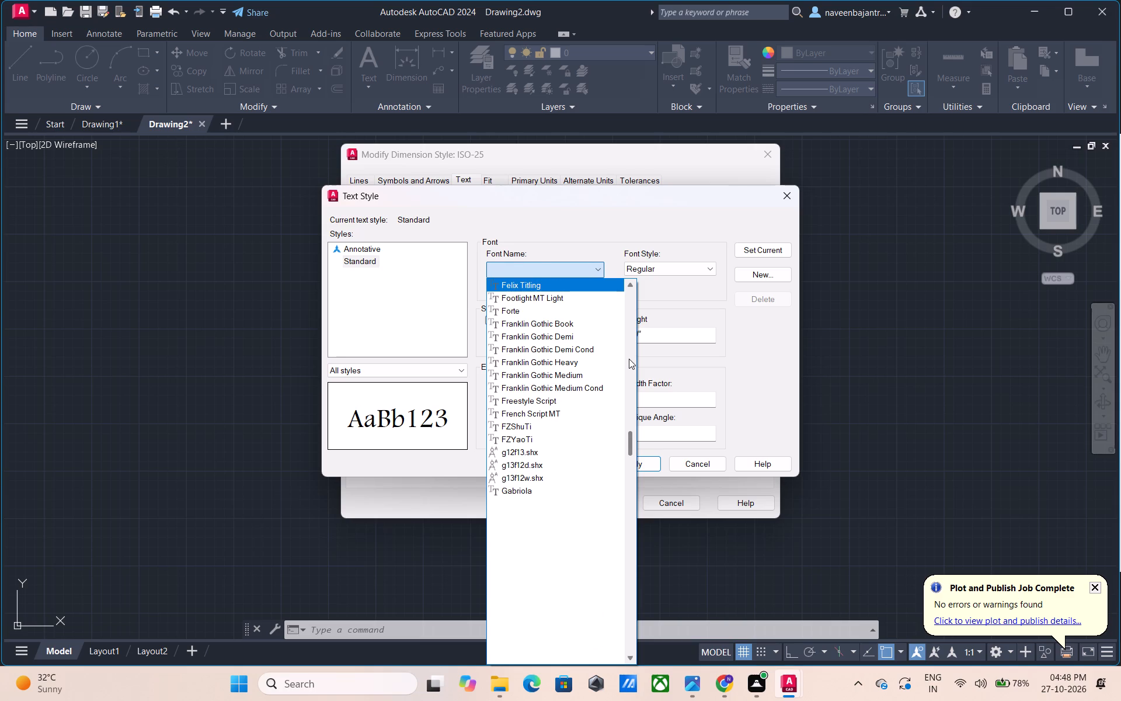
Preview fonts for the Standard text style in reverse, from extslim2.shx through EuroRoman, the Eras ITC variants and Elephant to Ebrima.
key(Up)
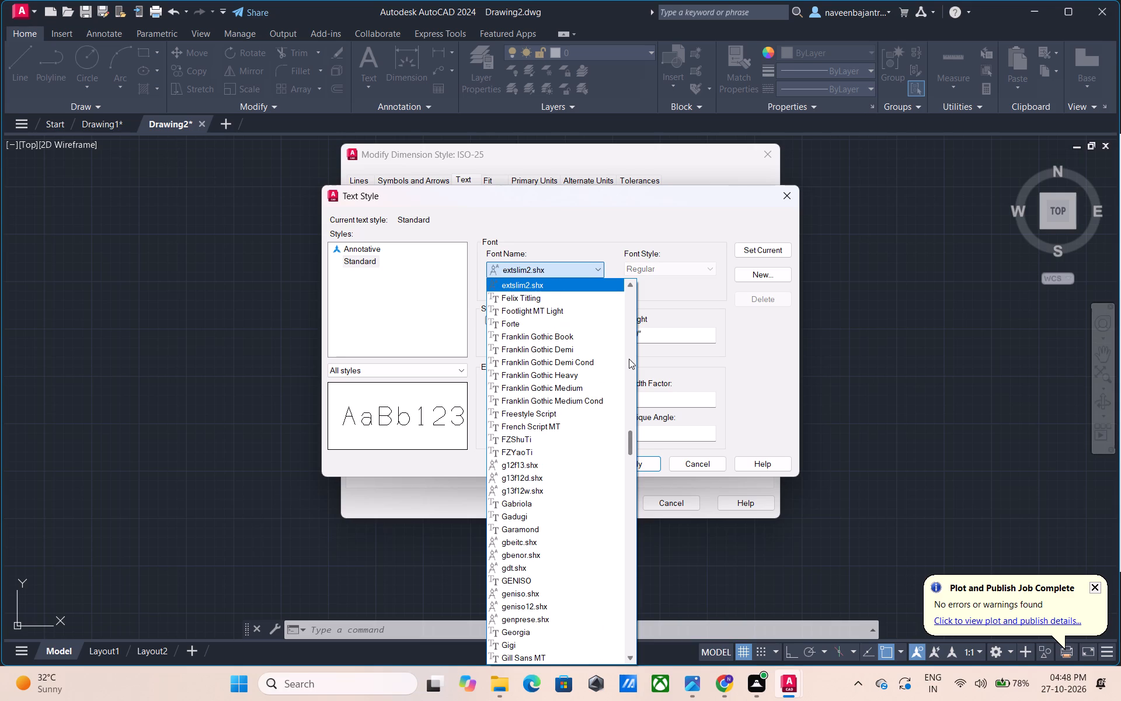
key(Up)
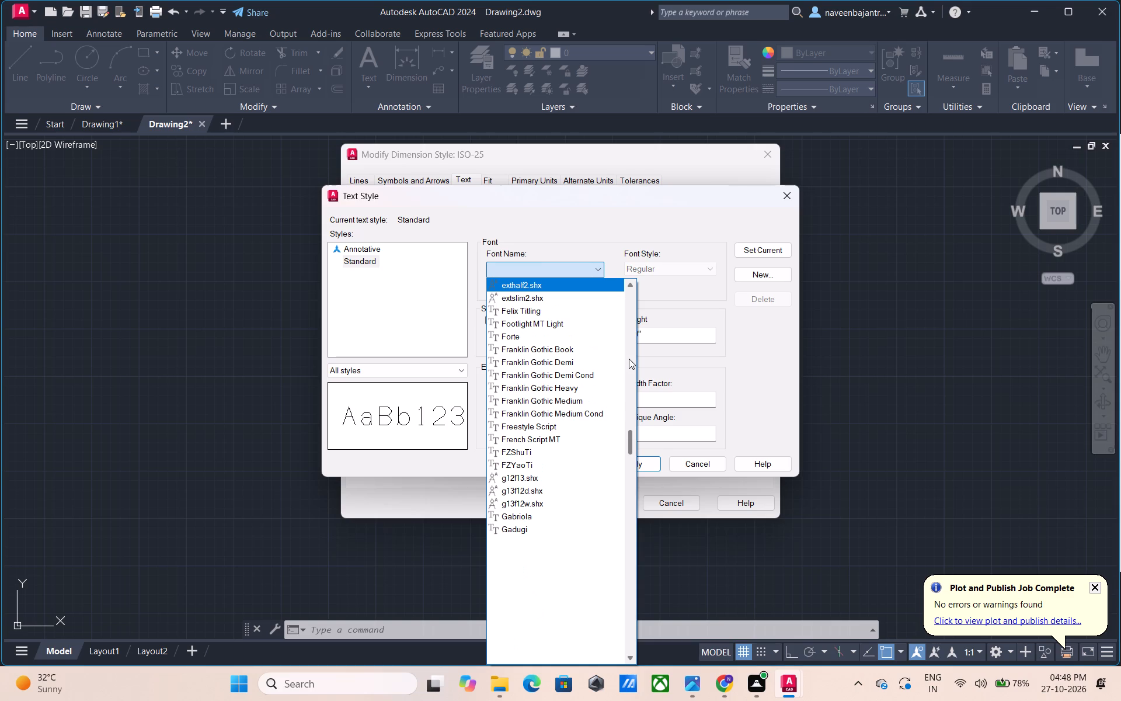
key(Up)
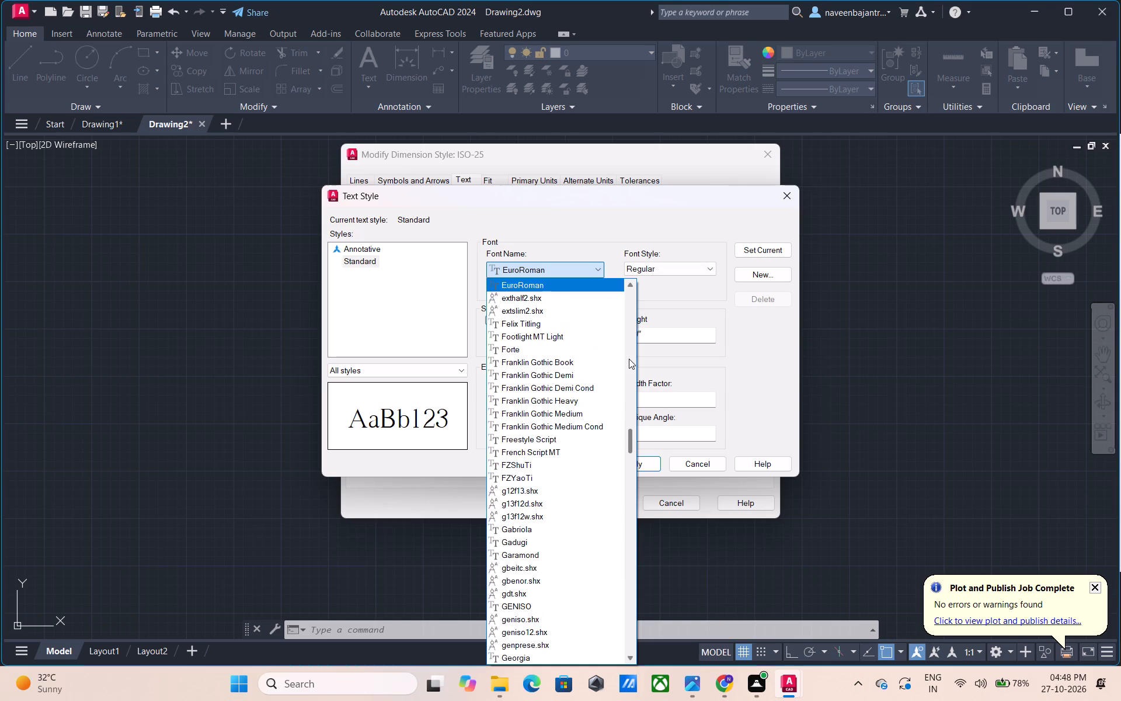
key(Up)
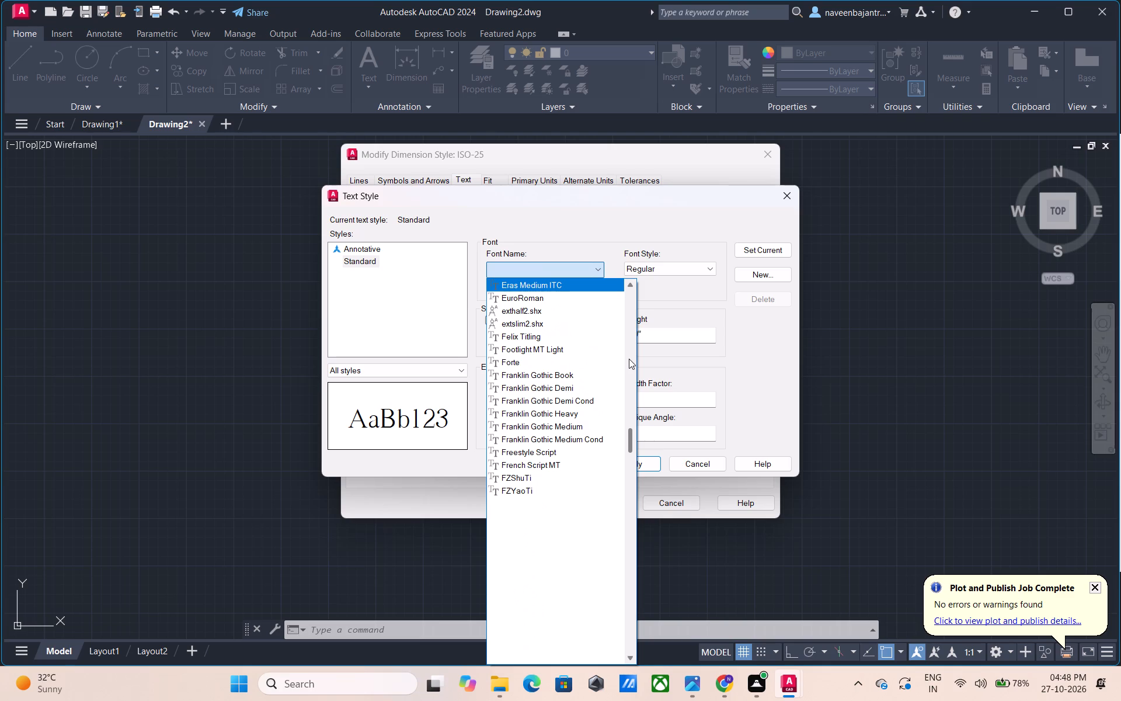
key(Up)
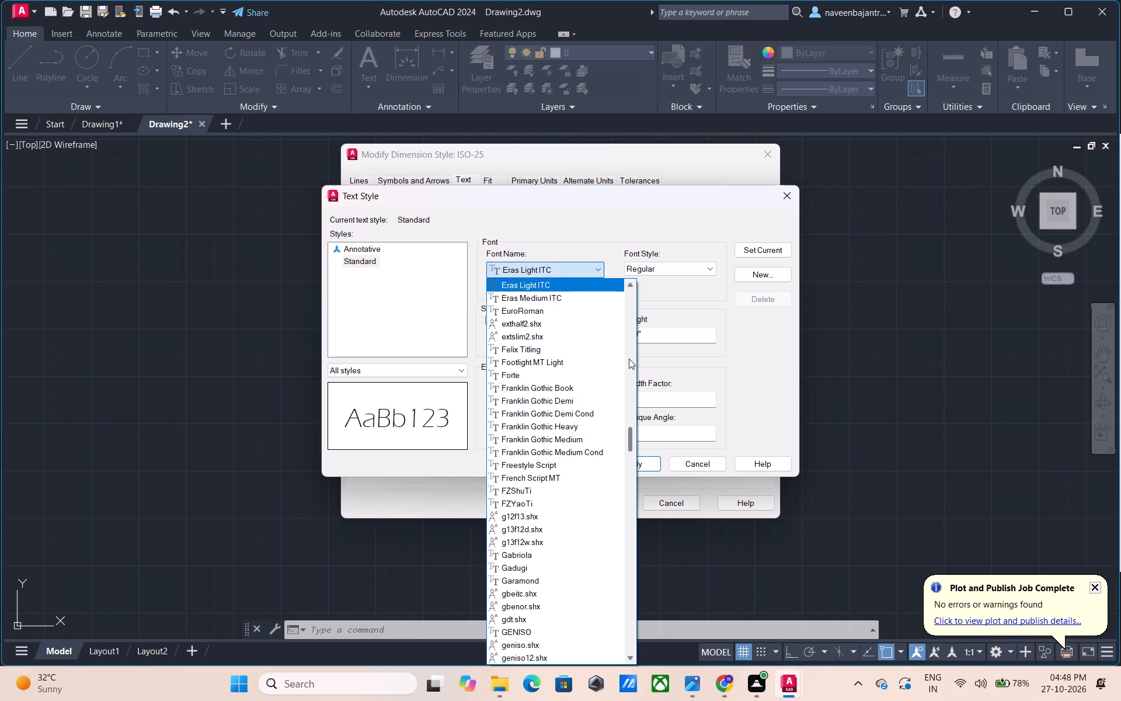
key(Up)
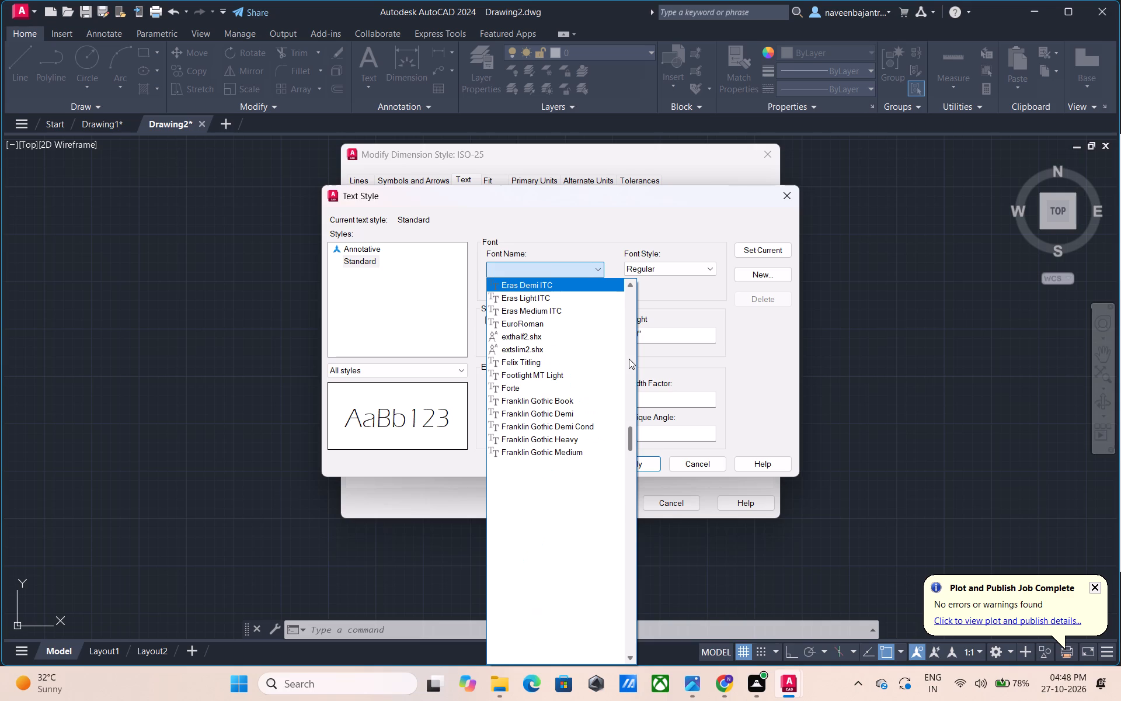
key(Up)
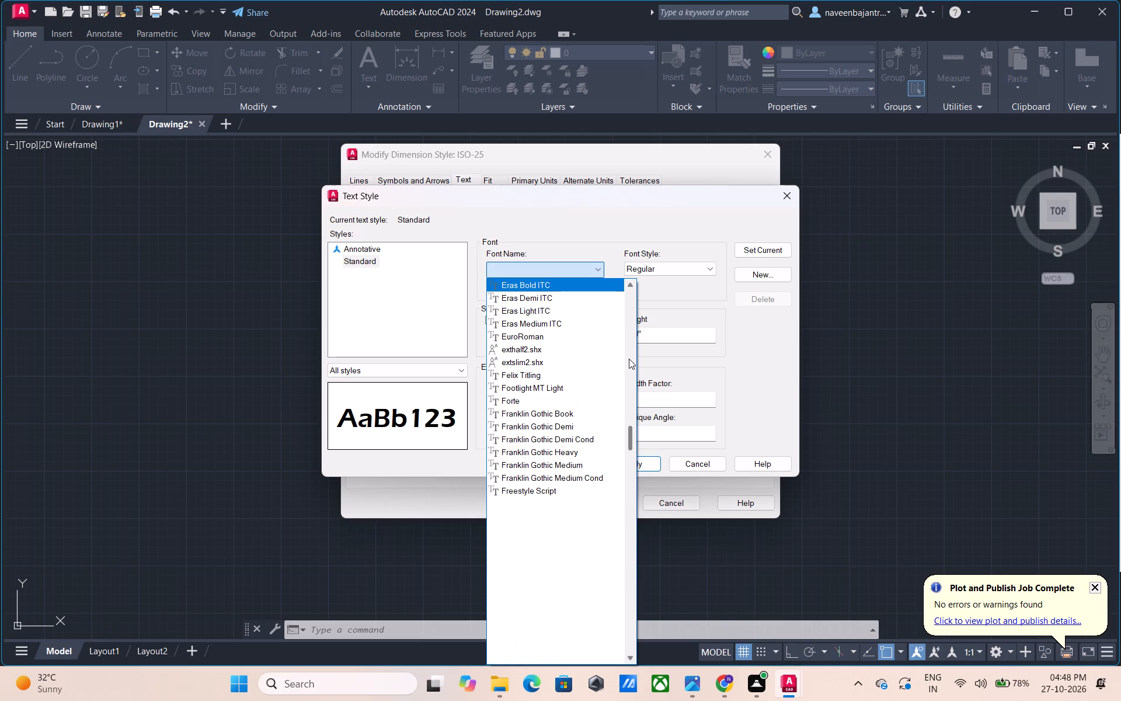
key(Up)
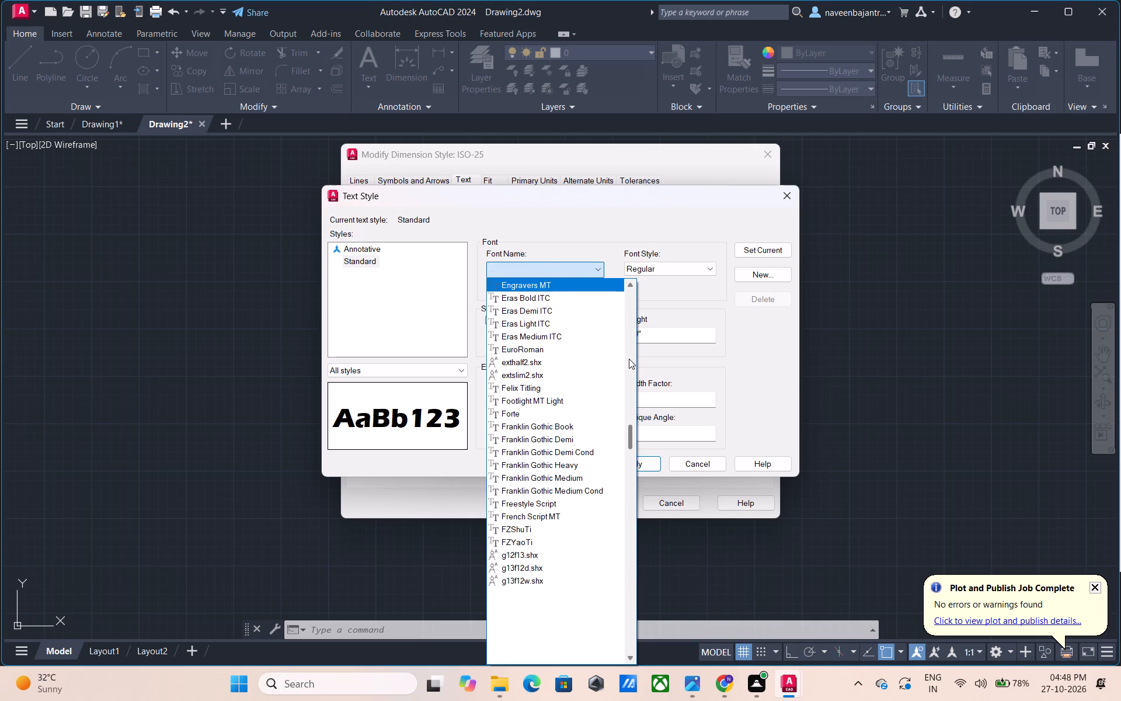
key(Up)
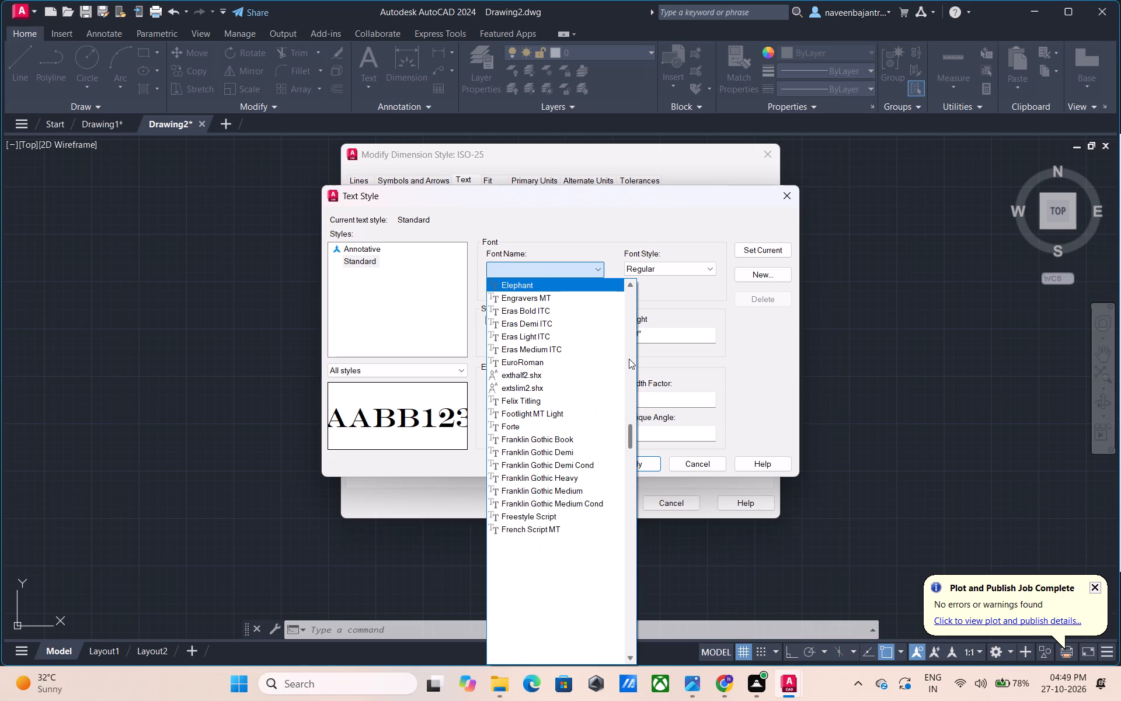
key(Up)
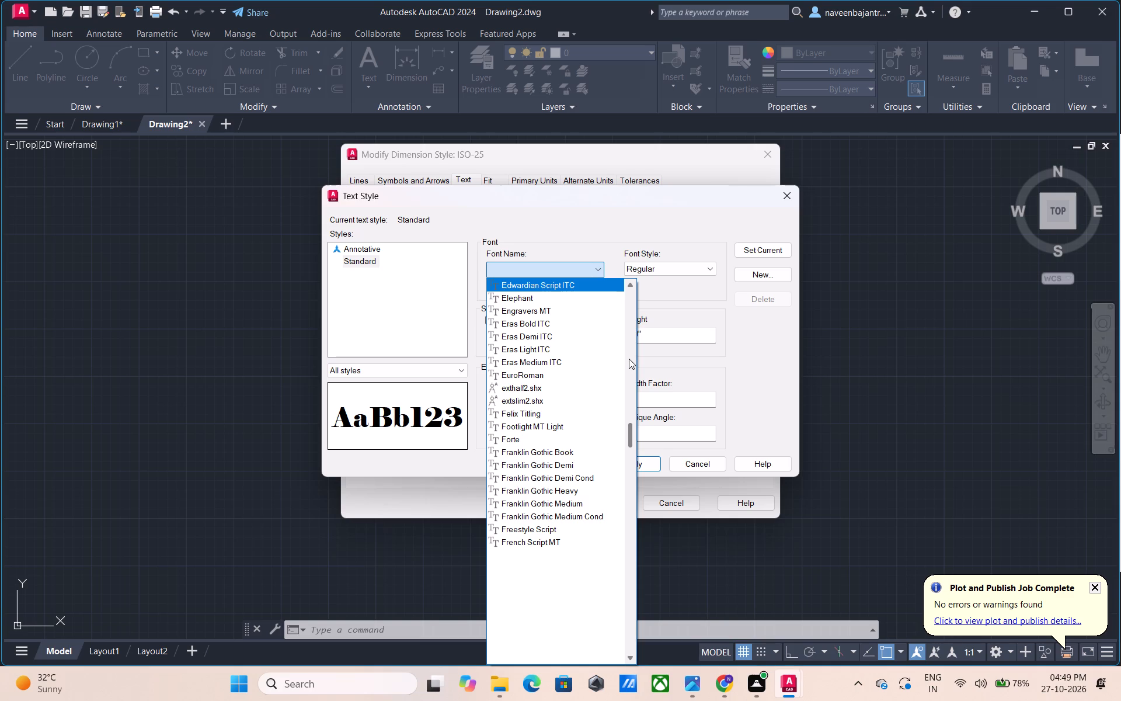
key(Up)
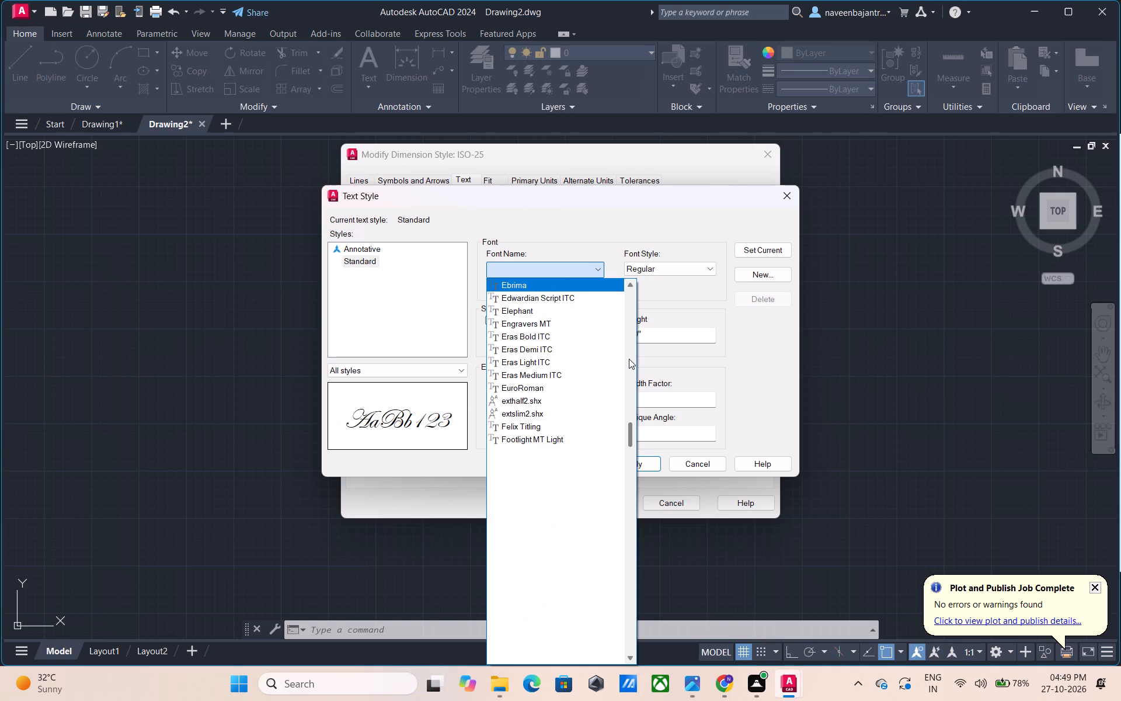
Preview fonts for the Standard text style in reverse, from Dutch801 XBd BT through the Dubai variants to dim.shx.
key(Up)
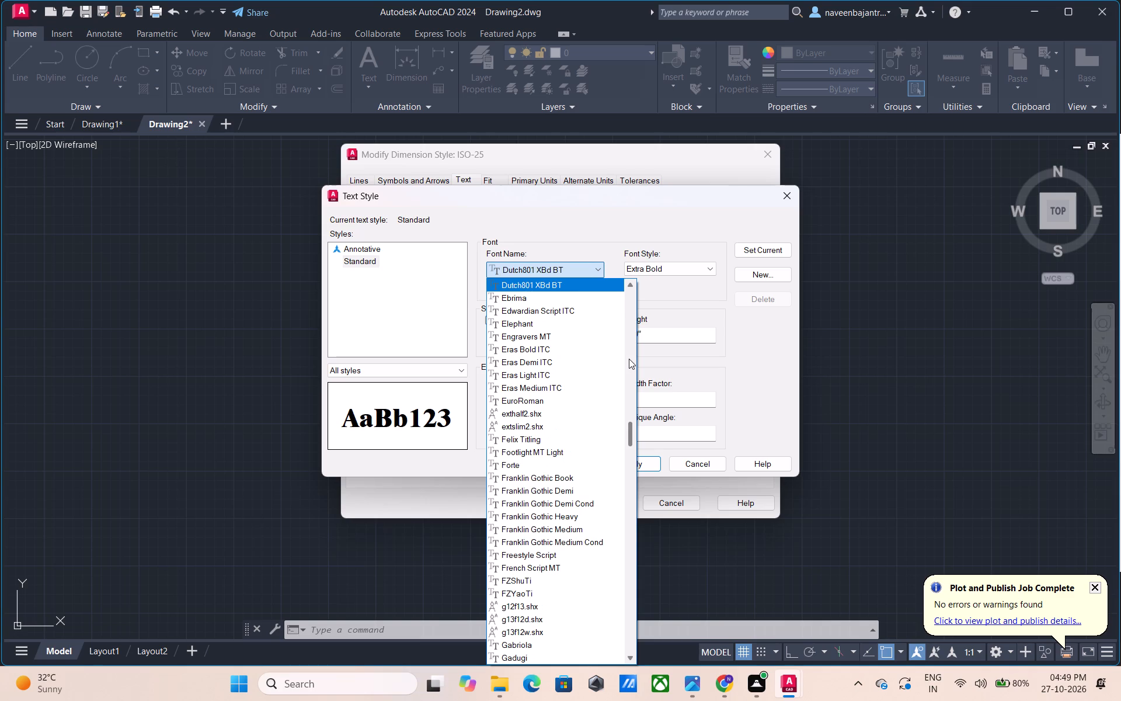
key(Up)
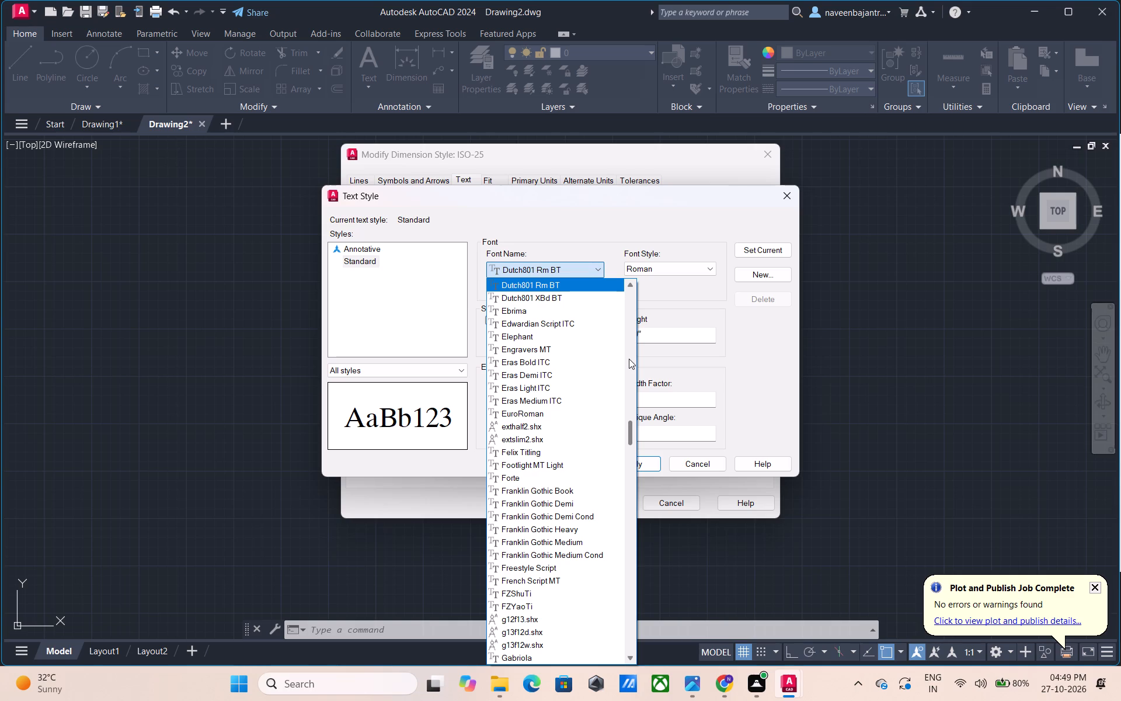
key(Up)
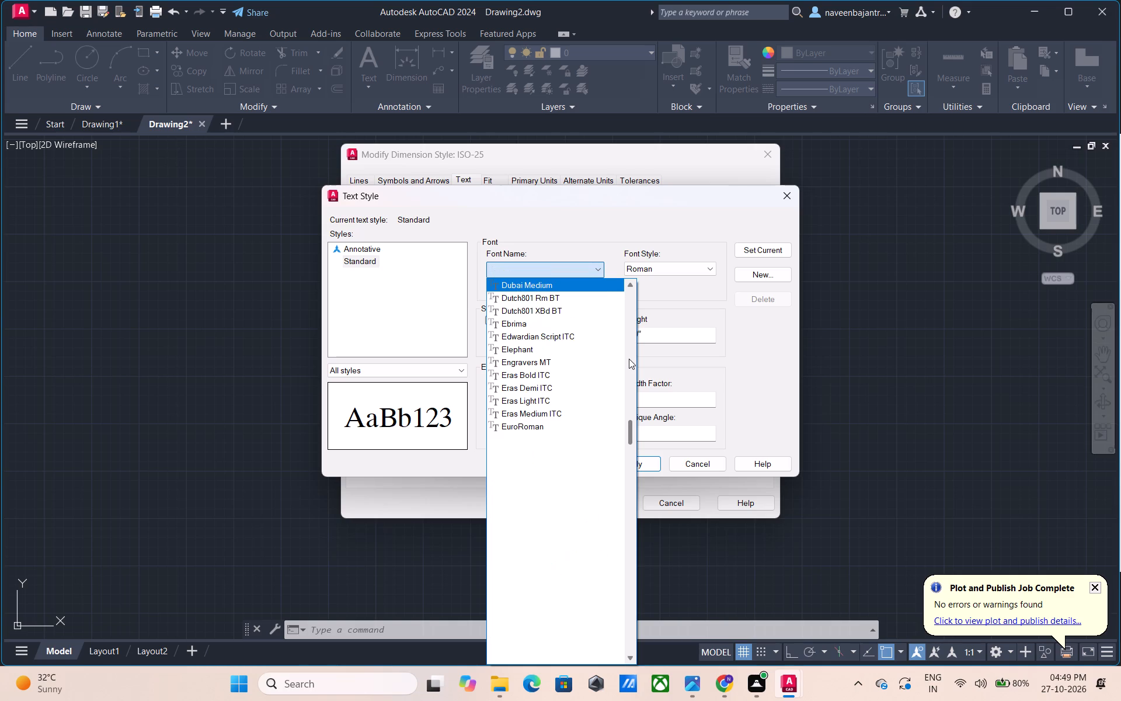
key(Up)
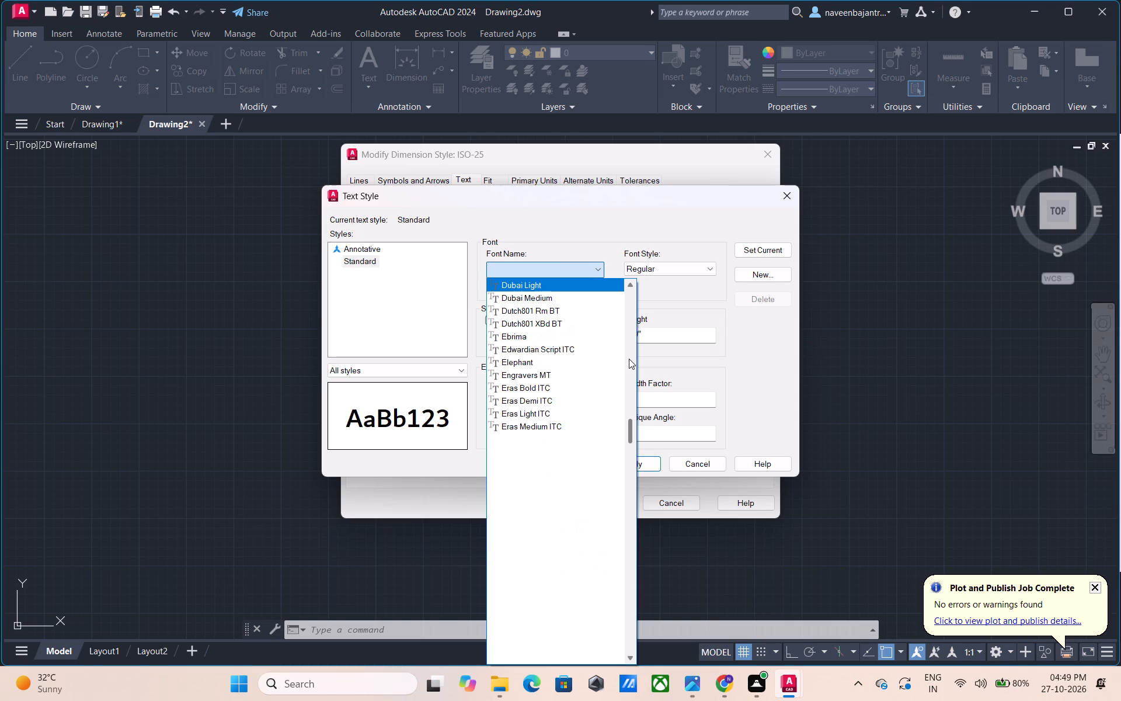
key(Up)
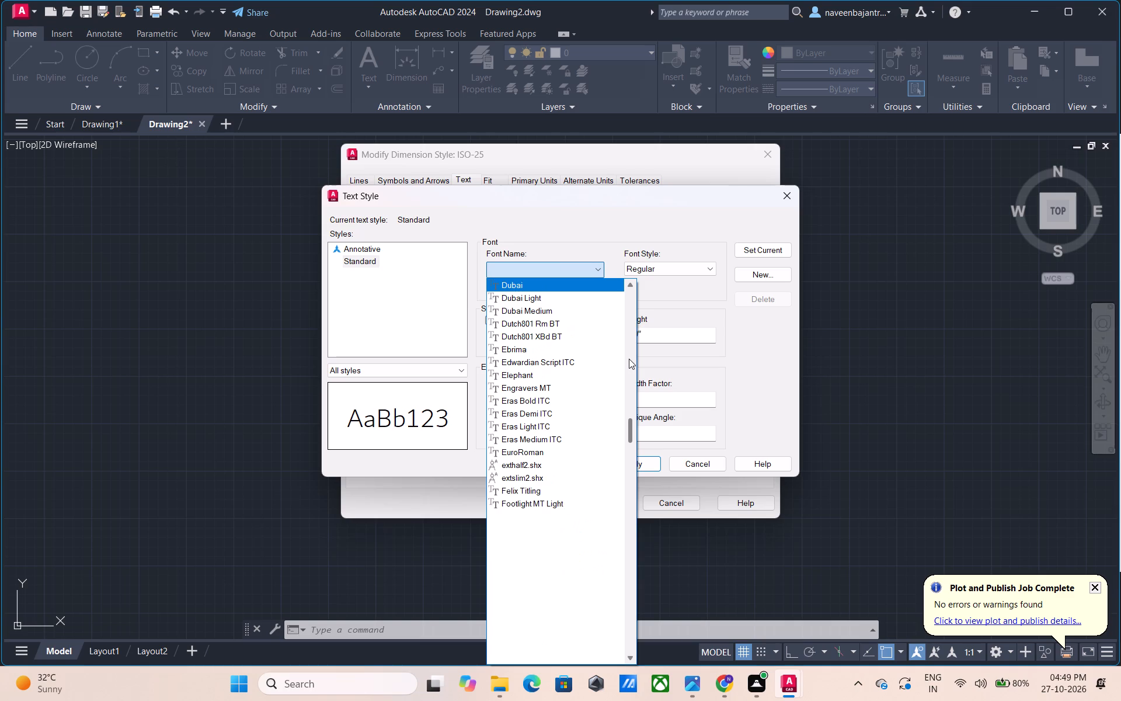
key(Up)
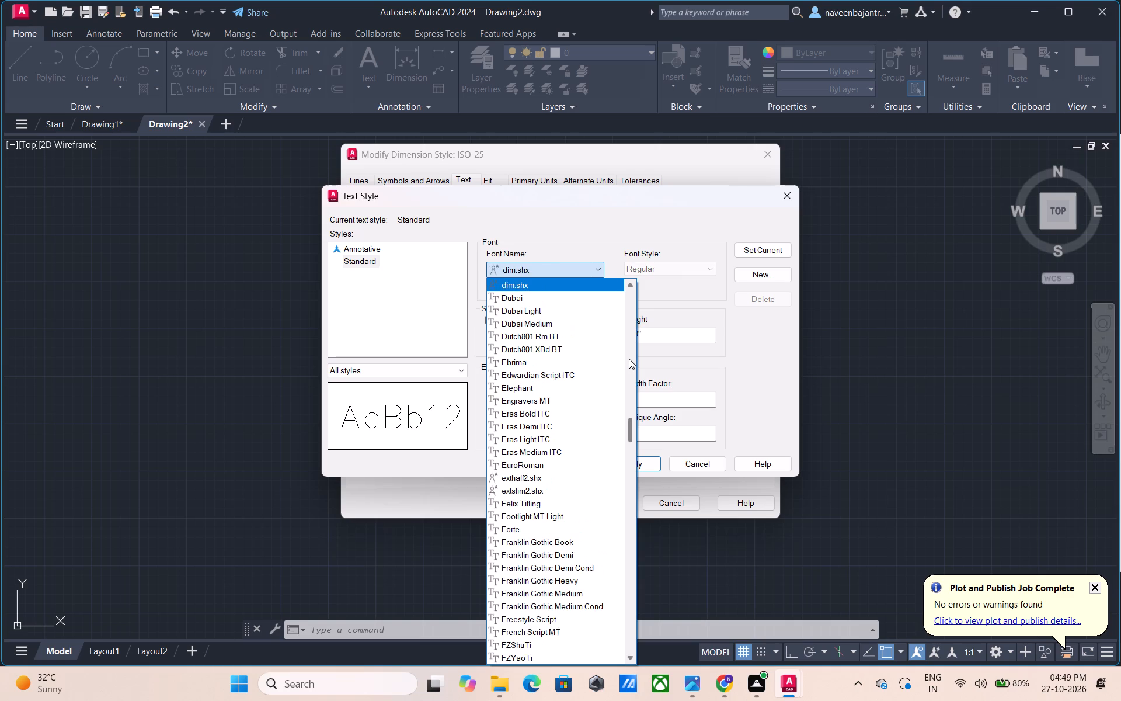
Preview fonts for the Standard text style in reverse, from Curlz MT through the Courier New language variants to Courier New.
key(Up)
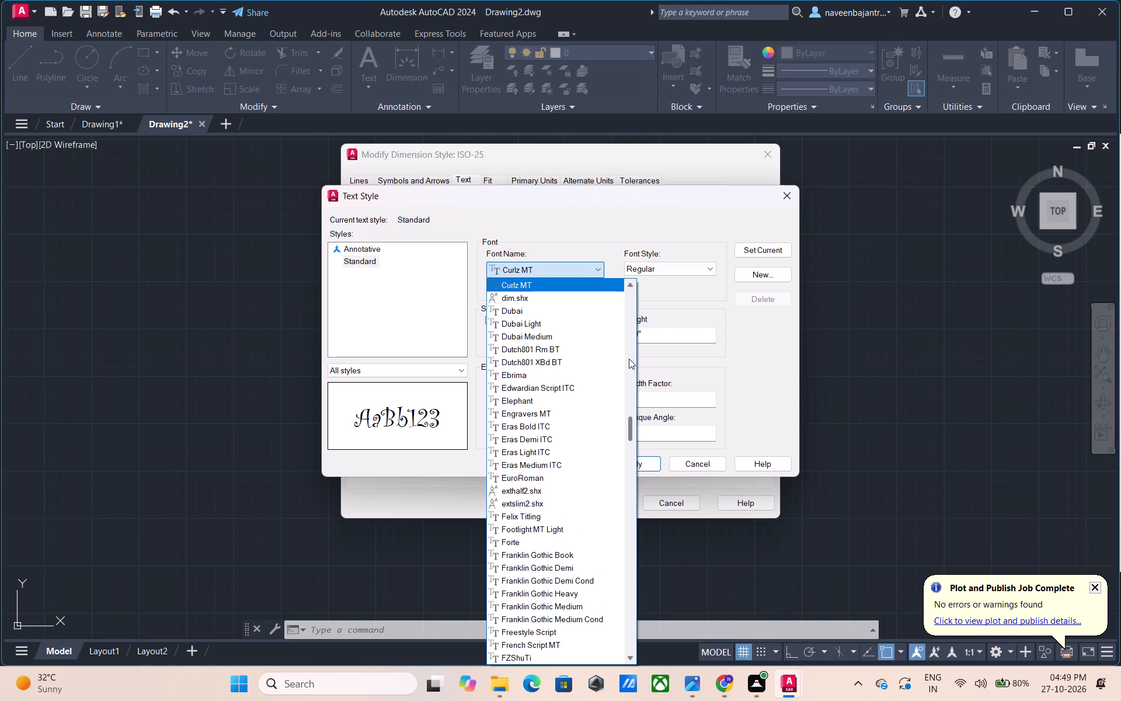
key(Up)
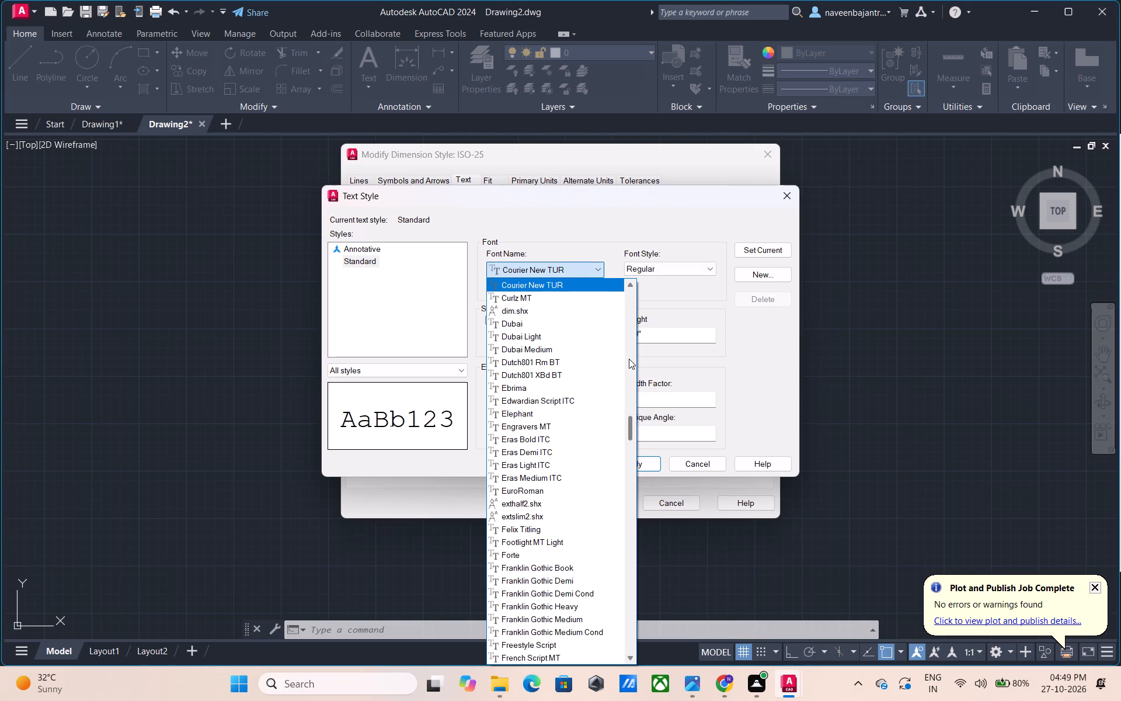
key(Up)
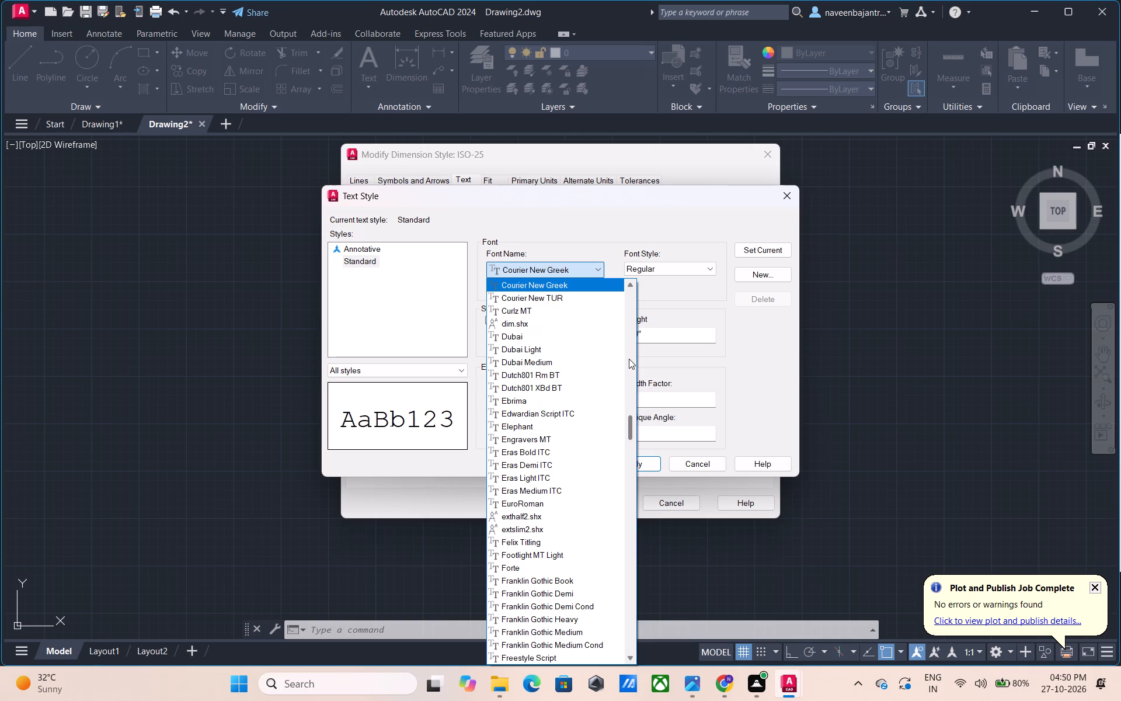
key(Up)
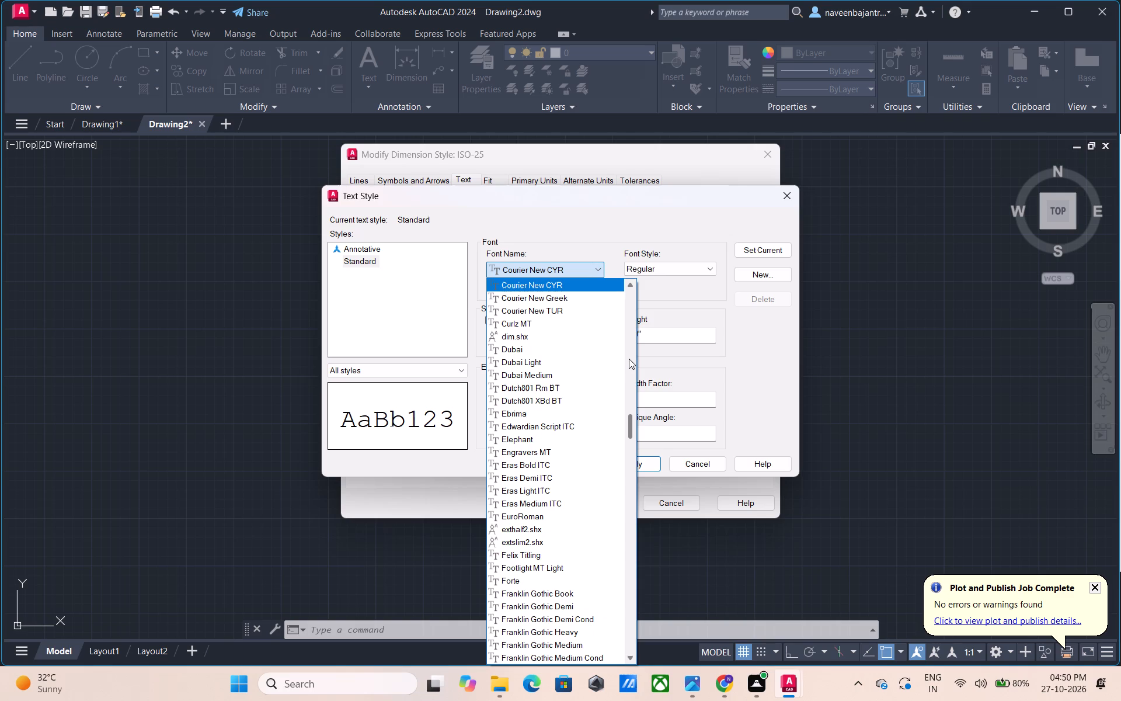
key(Up)
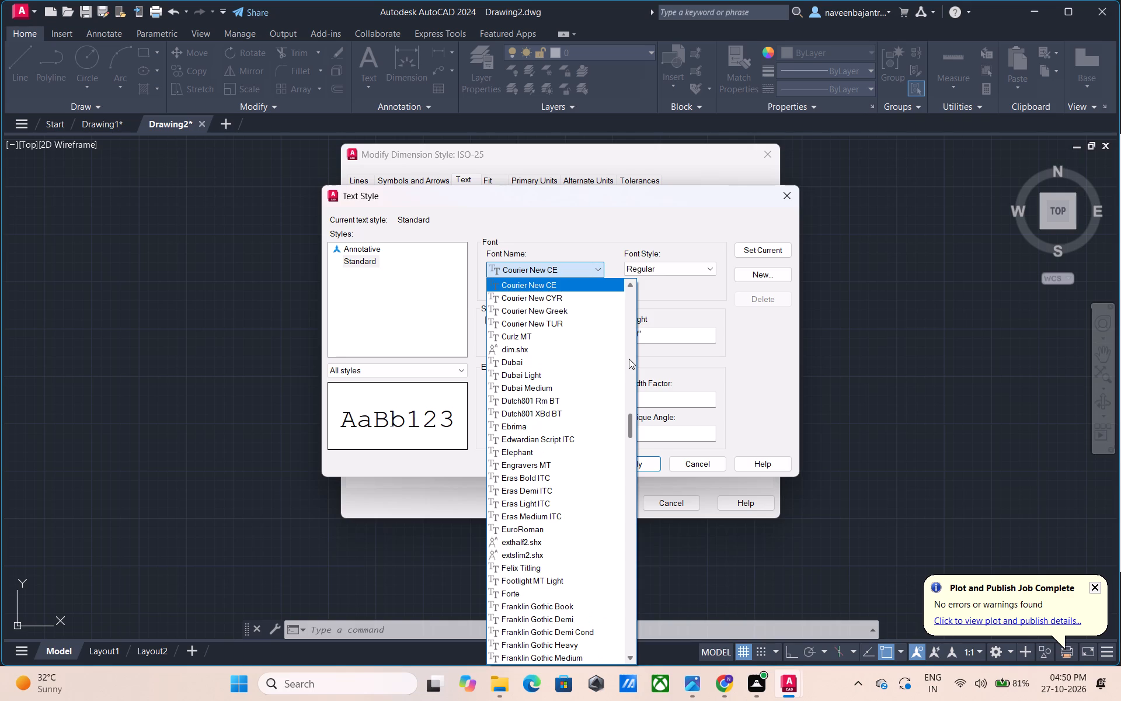
key(Up)
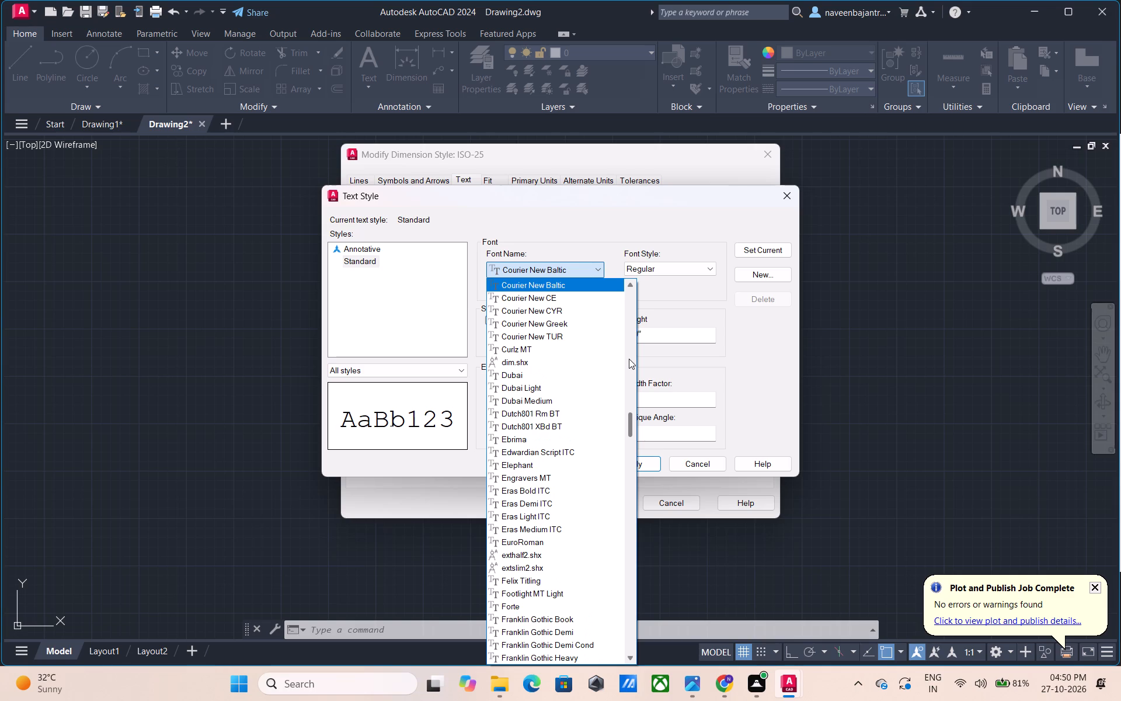
key(Up)
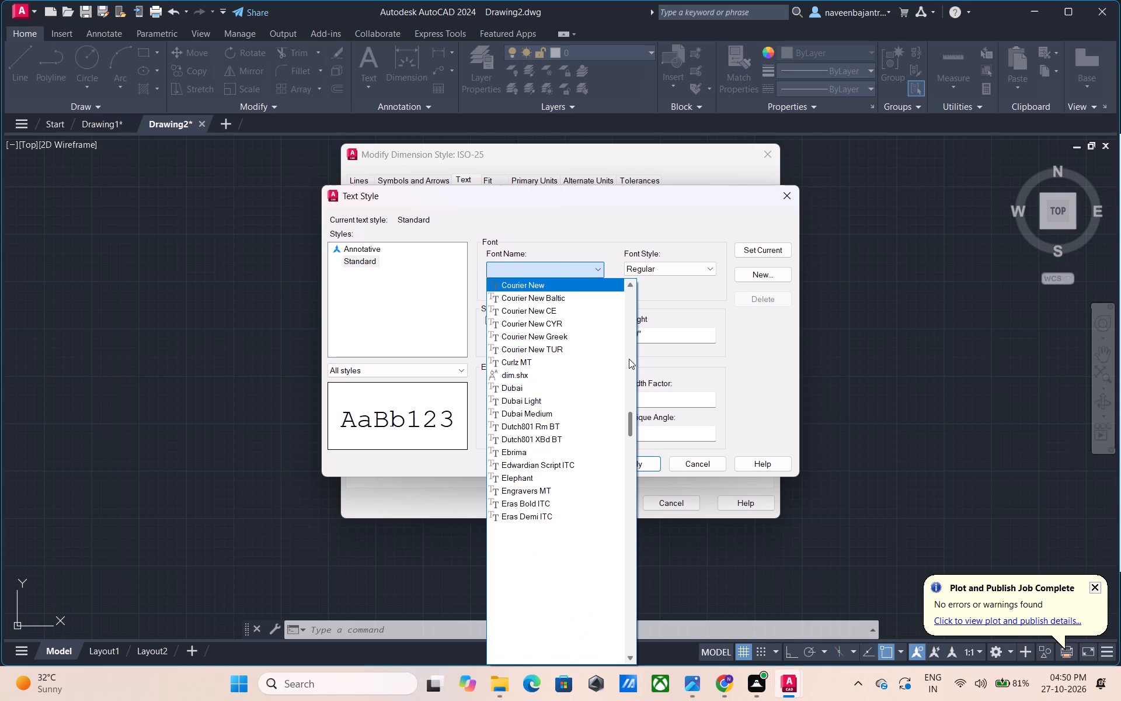
Preview fonts for the Standard text style in reverse, from CountryBlueprint through Corbel, Copperplate Gothic and Cooper Black to Consolas.
key(Up)
key(Up)
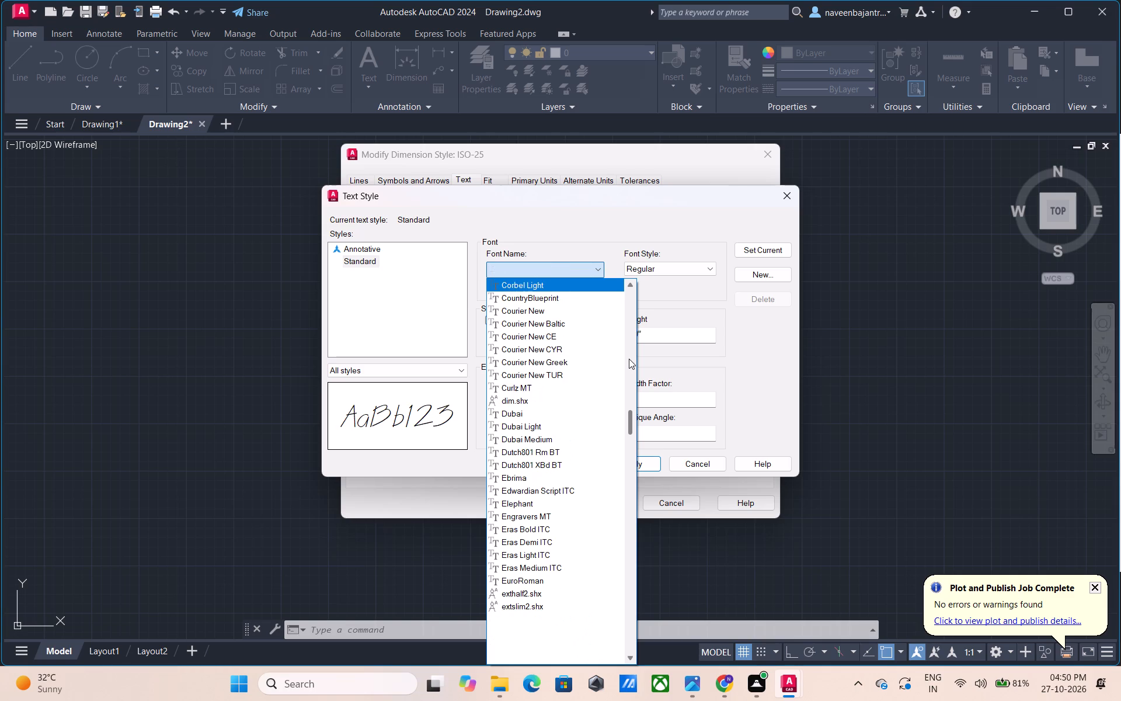
key(Up)
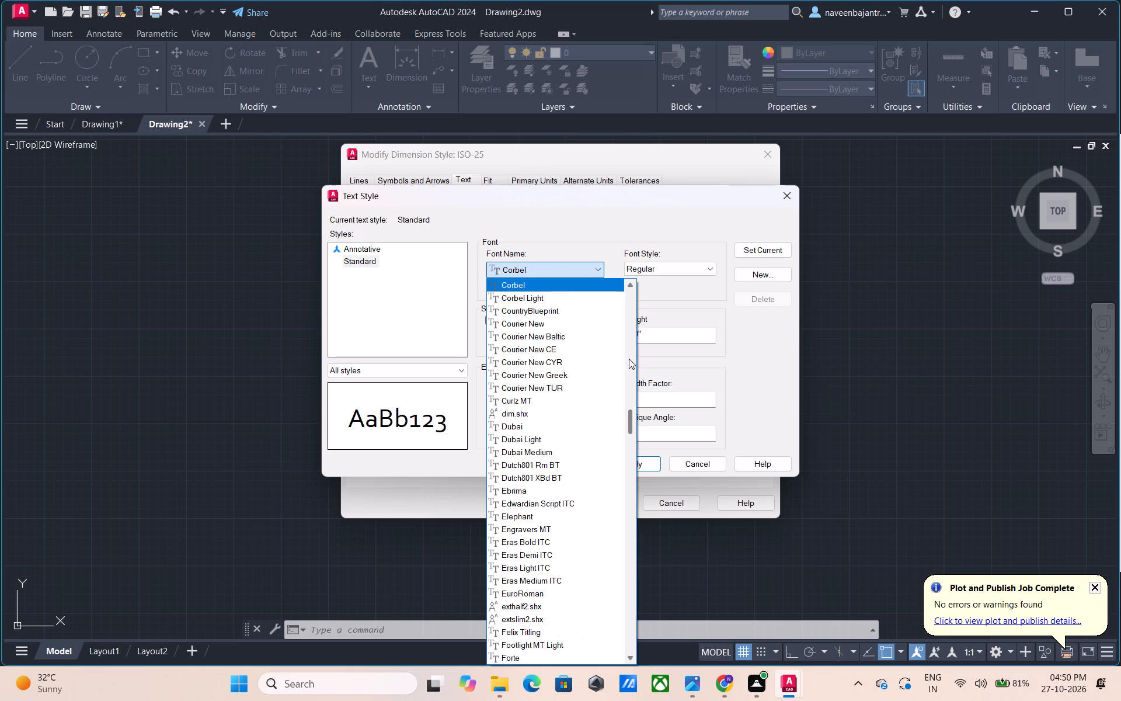
key(Up)
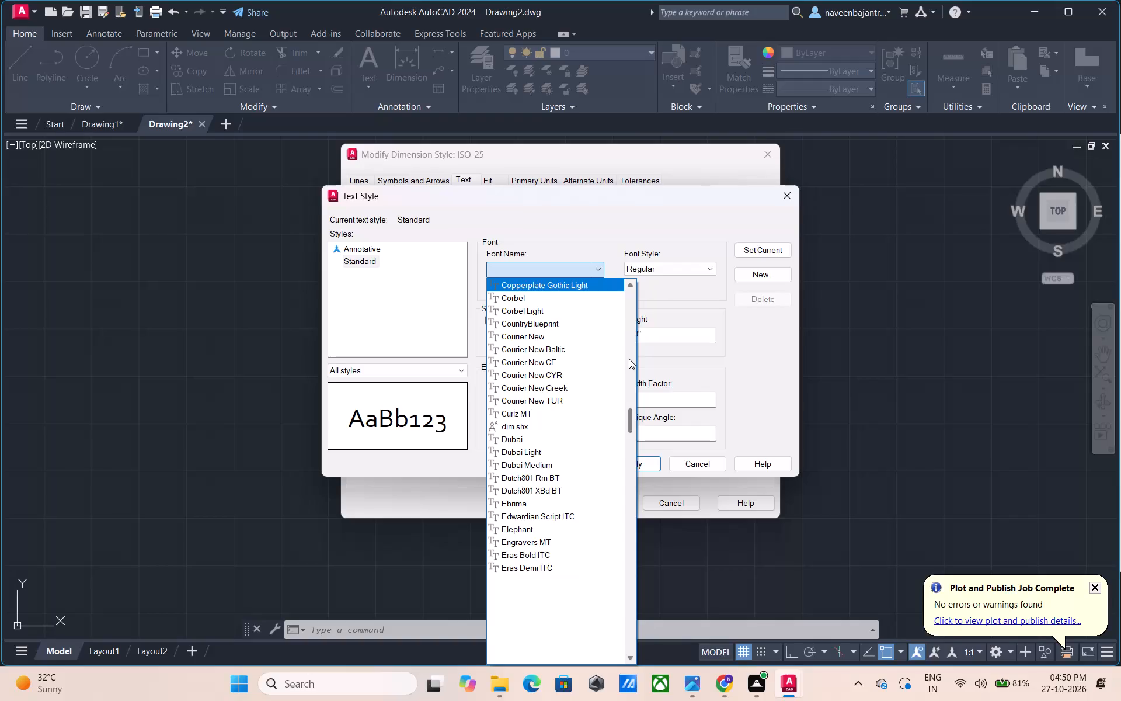
key(Up)
key(Up)
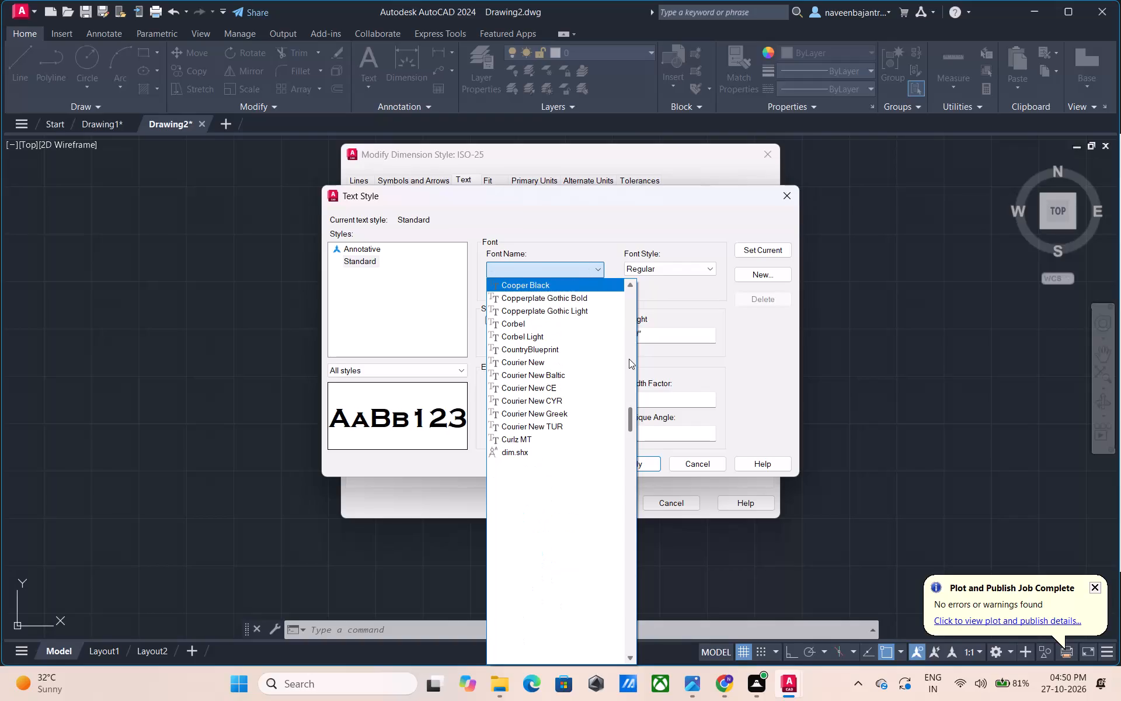
key(Up)
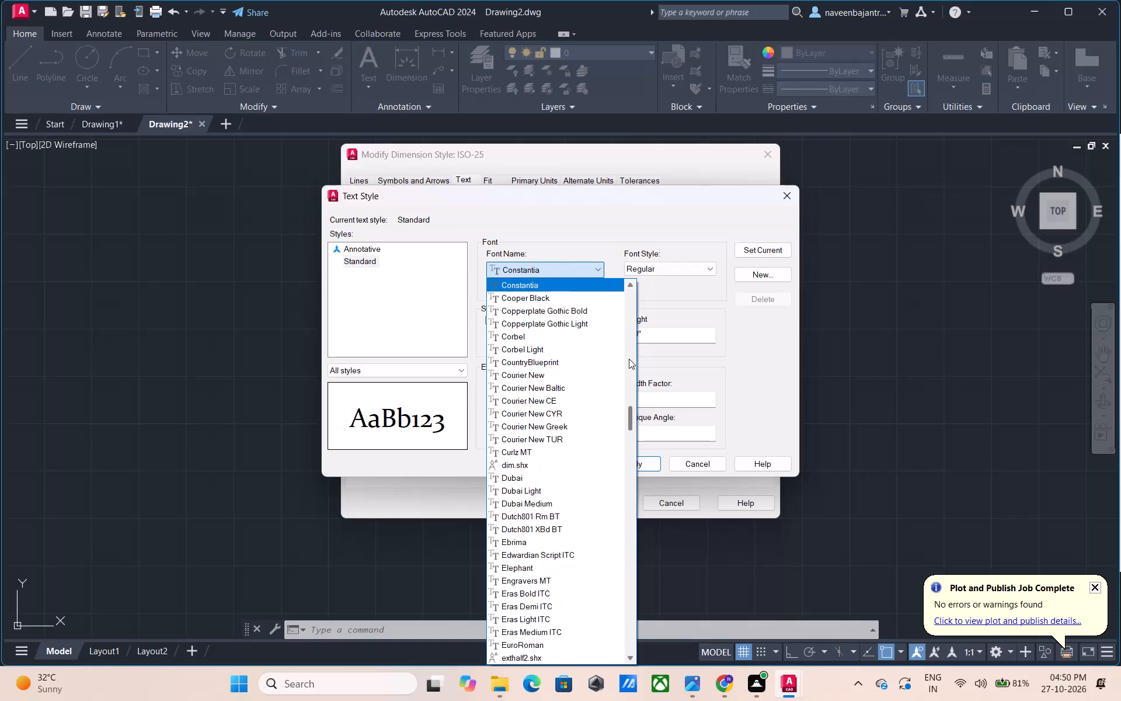
key(Up)
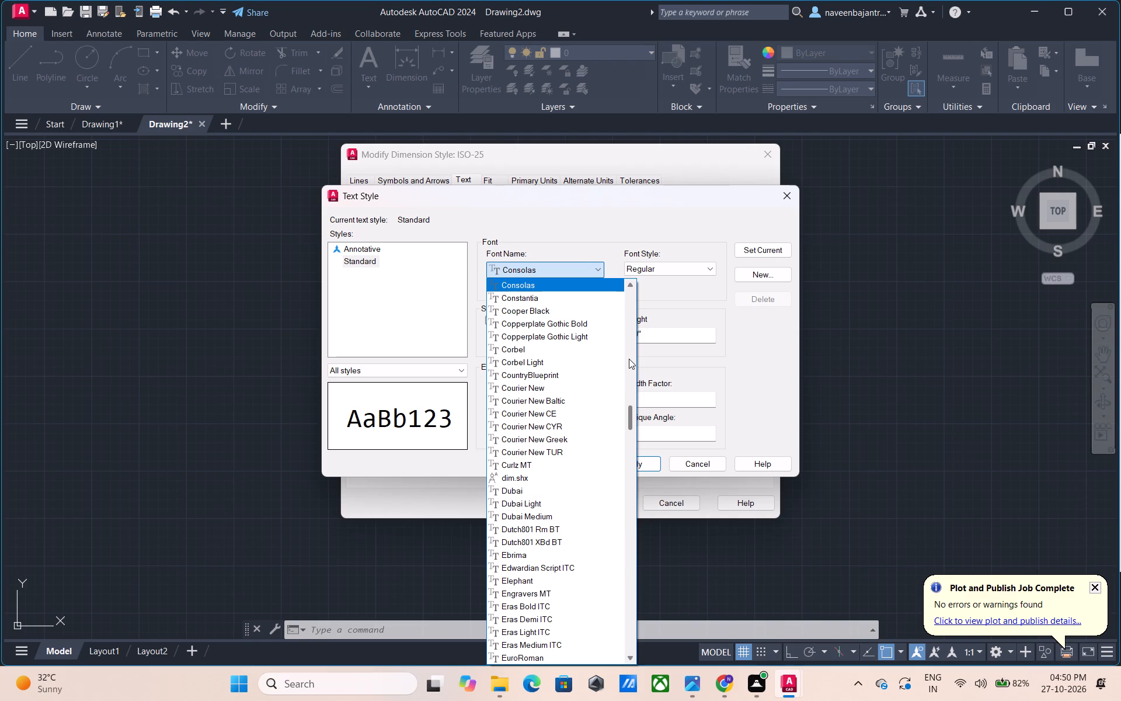
Preview fonts for the Standard text style in forward order, from Constantia through Cooper Black to Copperplate Gothic Bold.
key(Down)
key(Down)
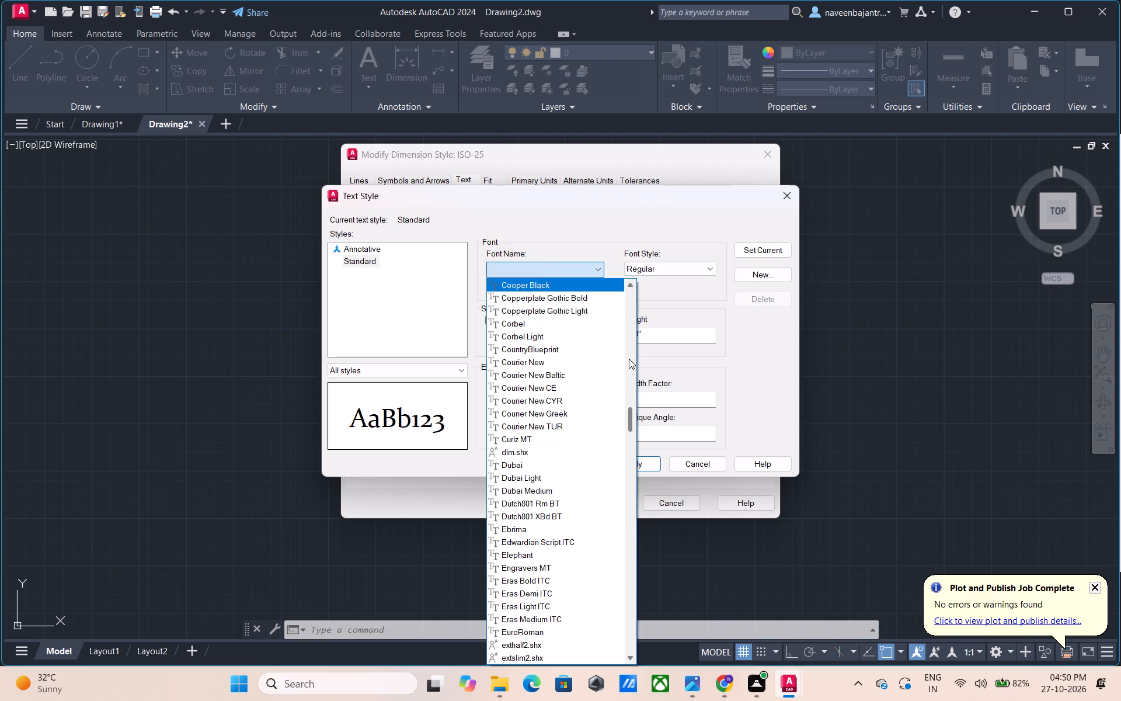
key(Down)
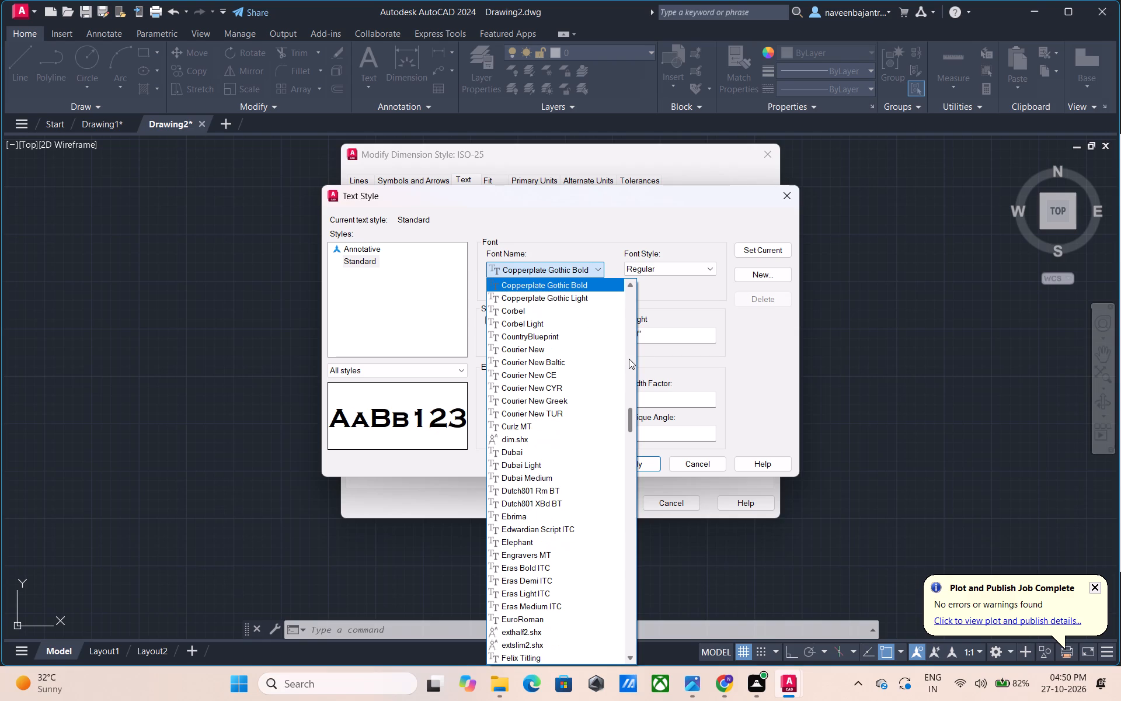
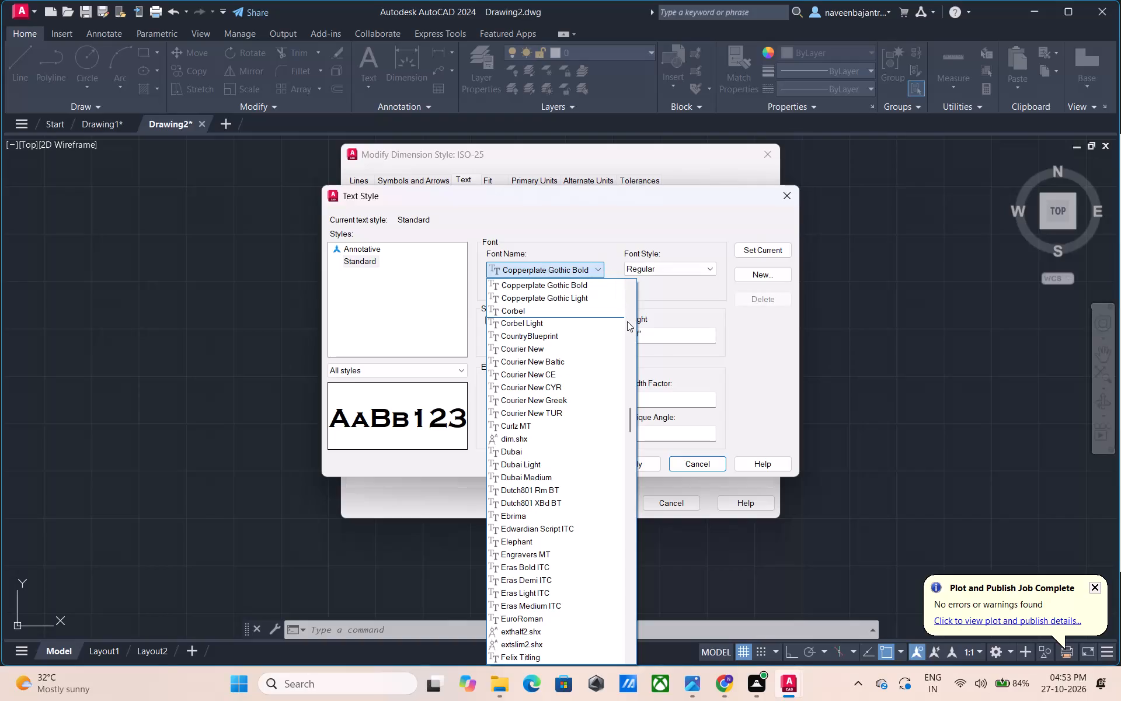
Browse the available fonts for the Standard text style, from the Copperplate Gothic entries through the Franklin Gothic, ISO and Lucida families to Mongolian Baiti.
scroll(629, 325, down, 1)
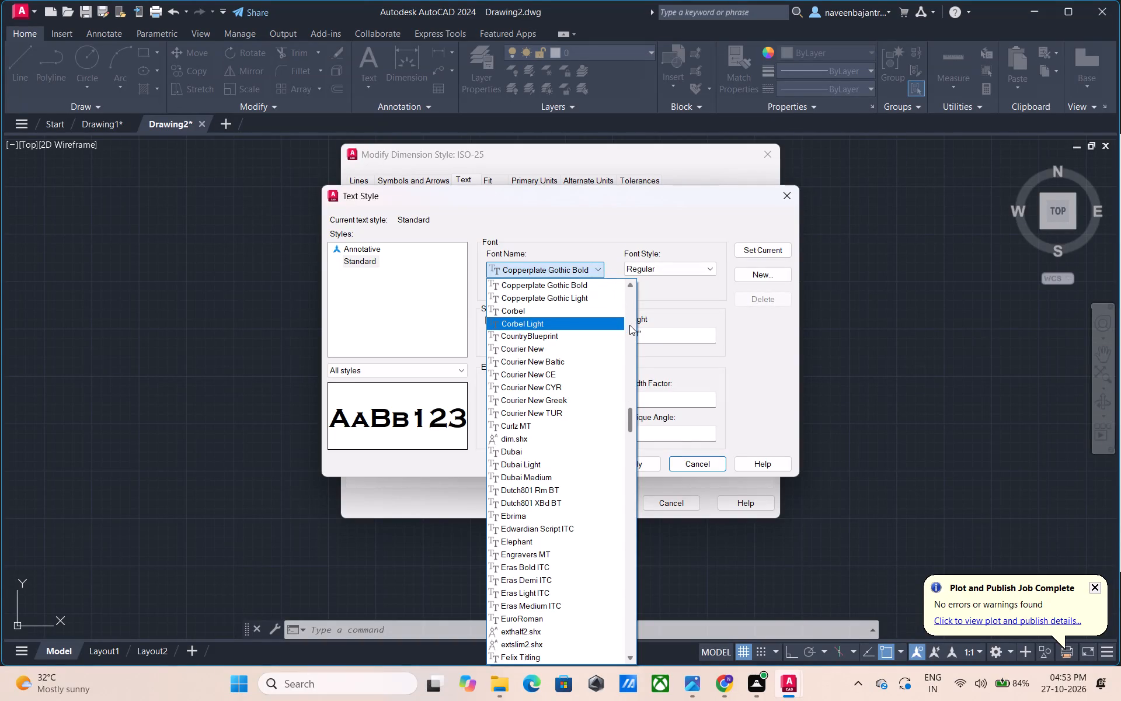
scroll(629, 325, down, 2)
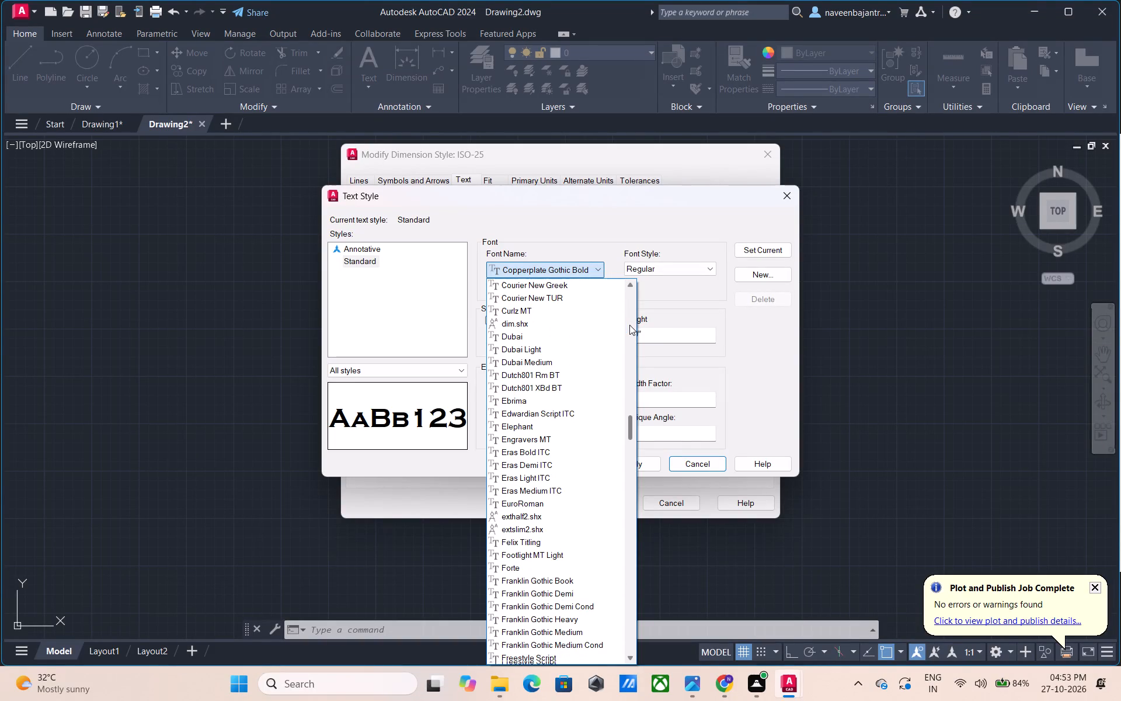
scroll(629, 325, down, 1)
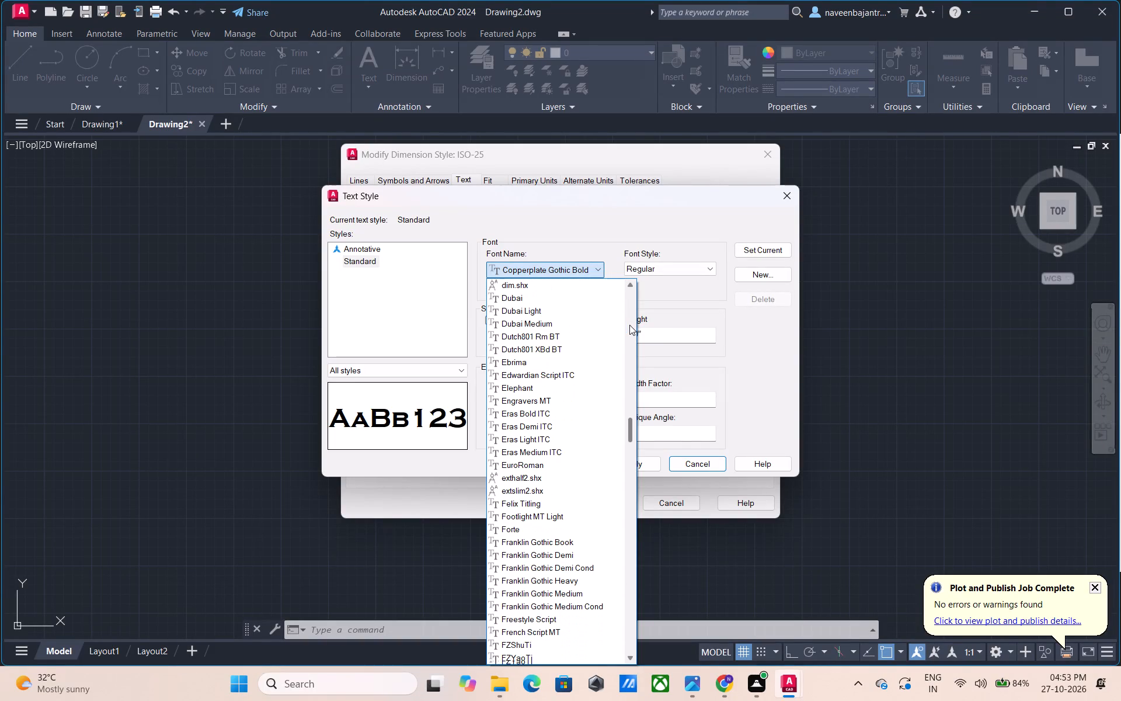
scroll(629, 325, down, 1)
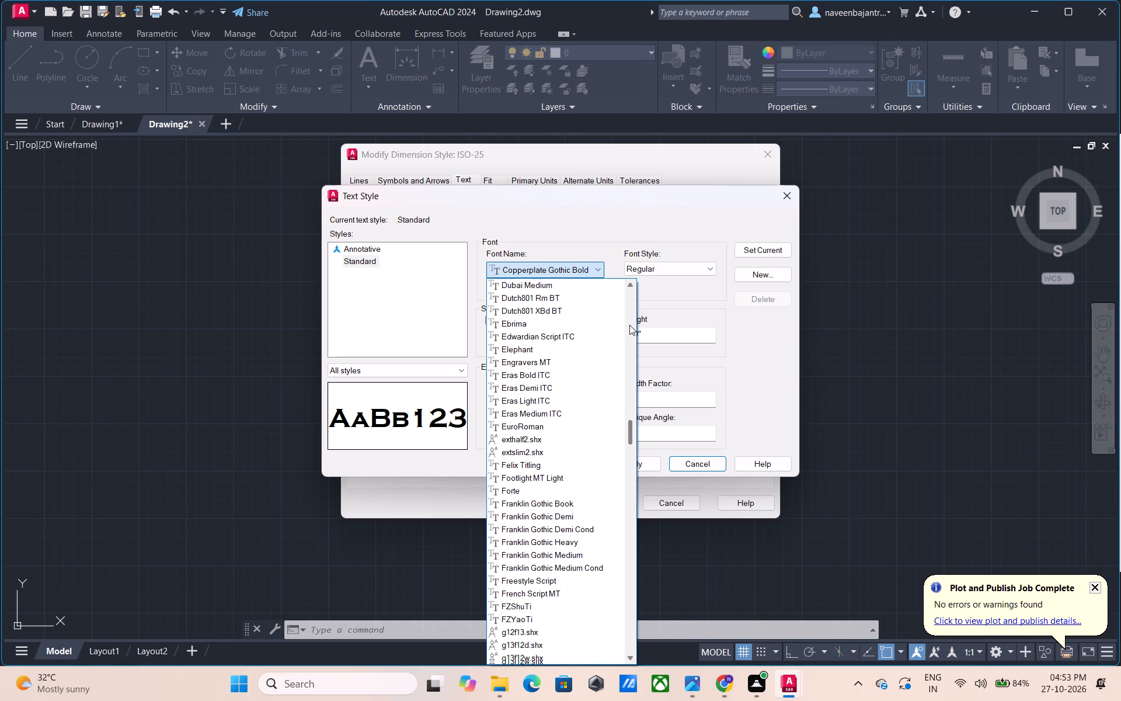
scroll(629, 325, down, 1)
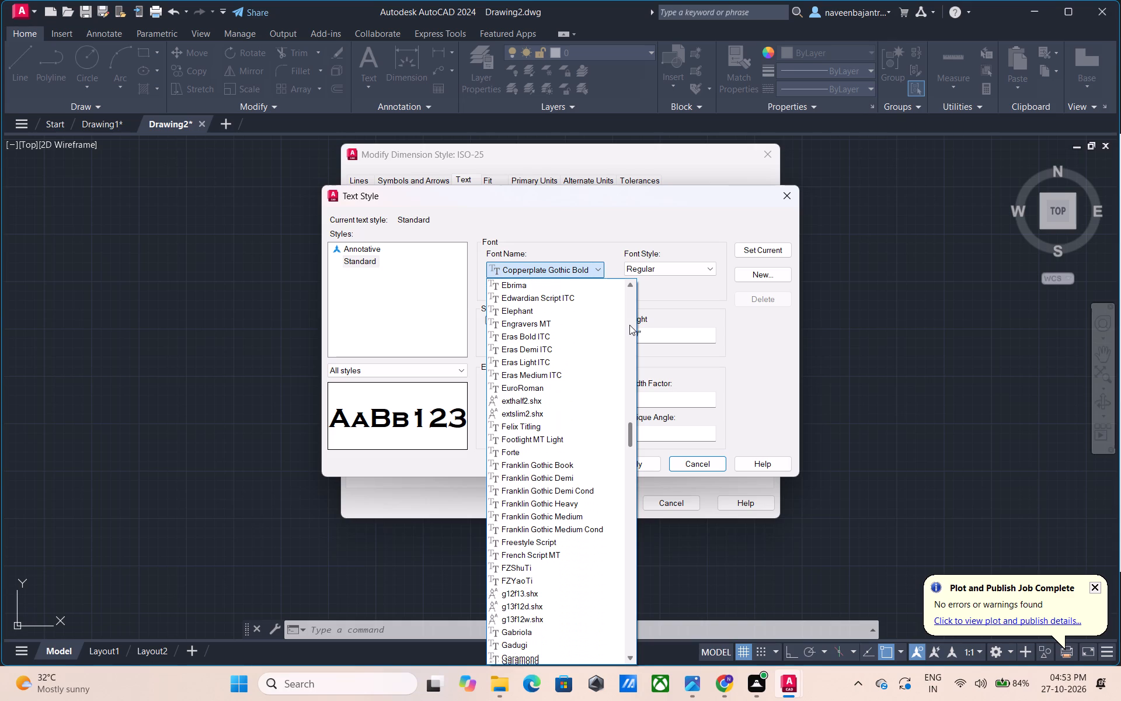
scroll(629, 325, down, 1)
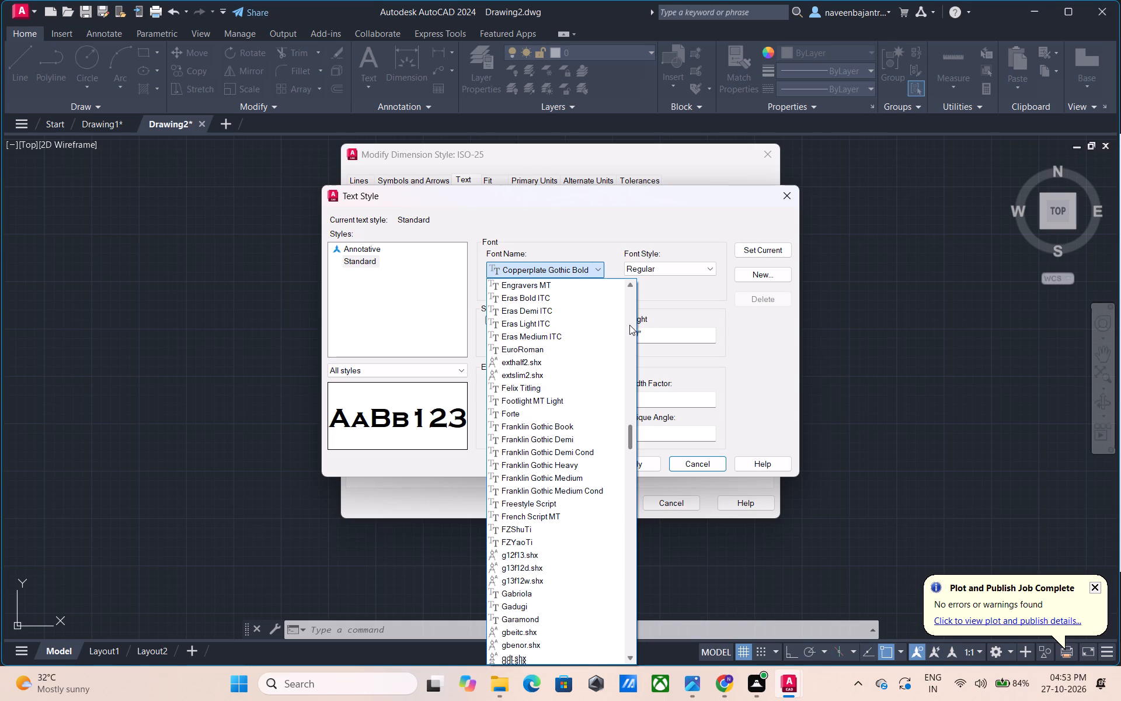
scroll(629, 325, down, 1)
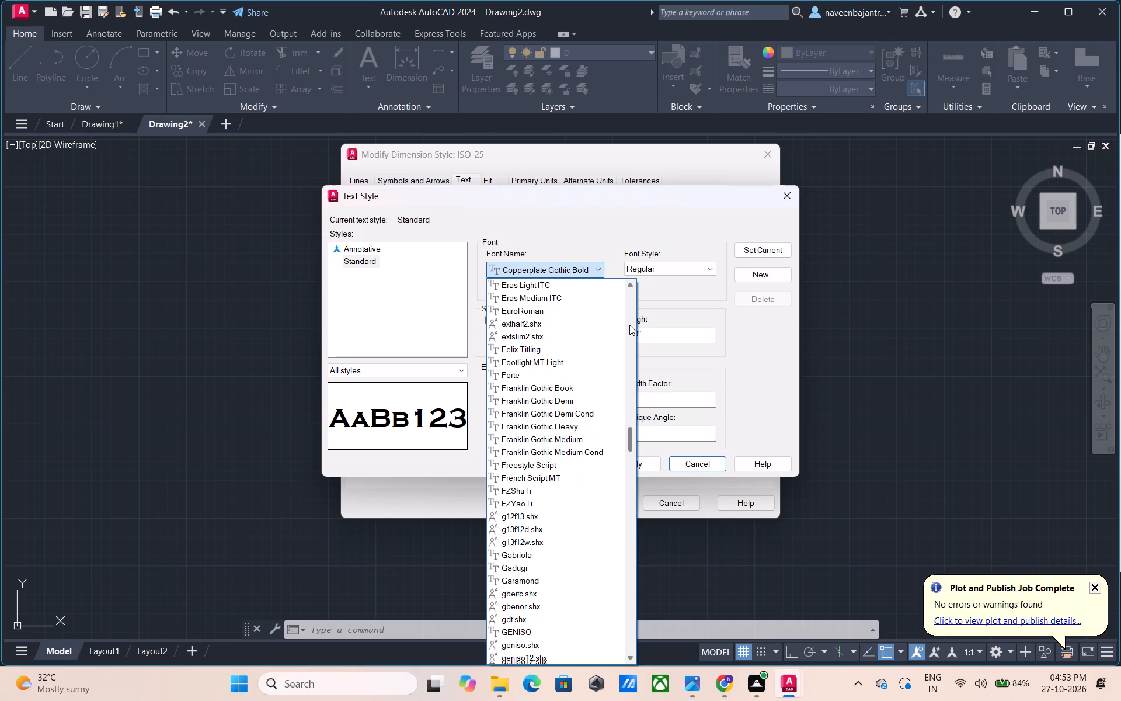
scroll(629, 325, down, 1)
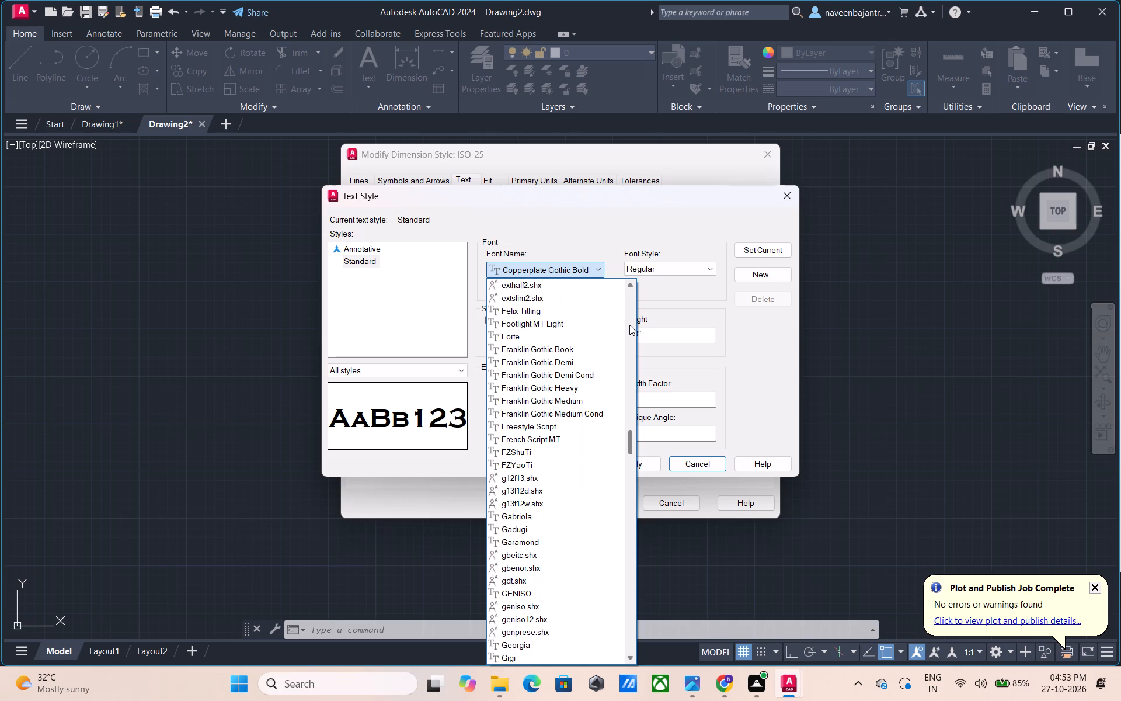
scroll(629, 325, down, 1)
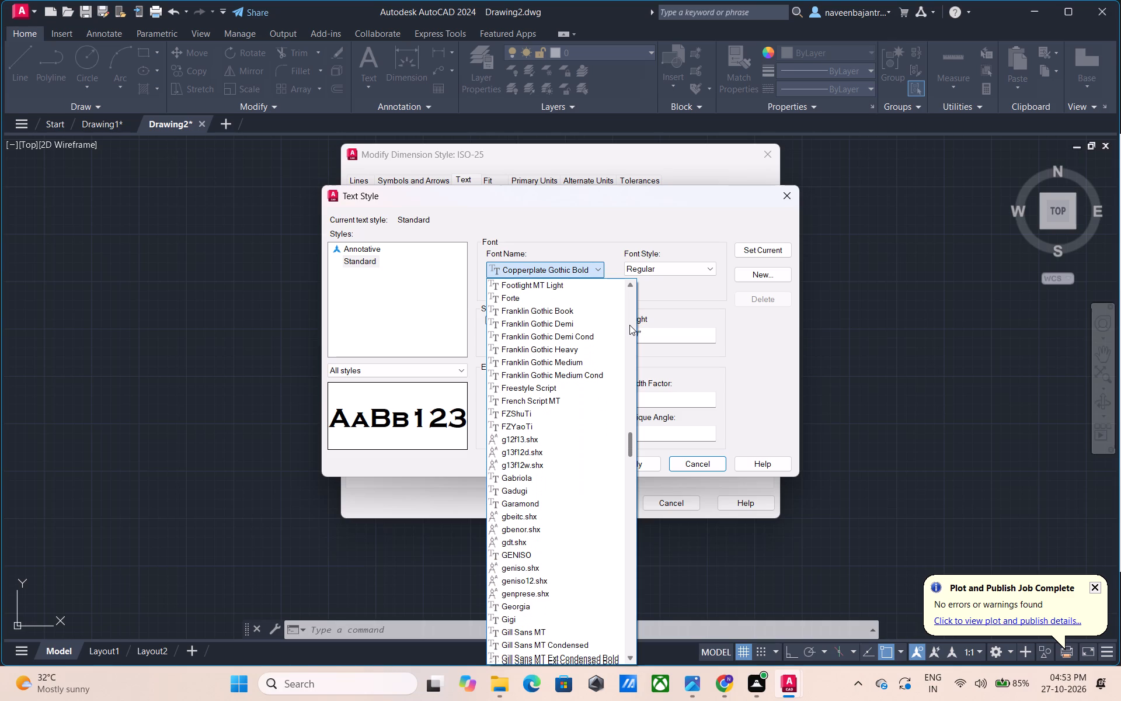
scroll(629, 325, down, 1)
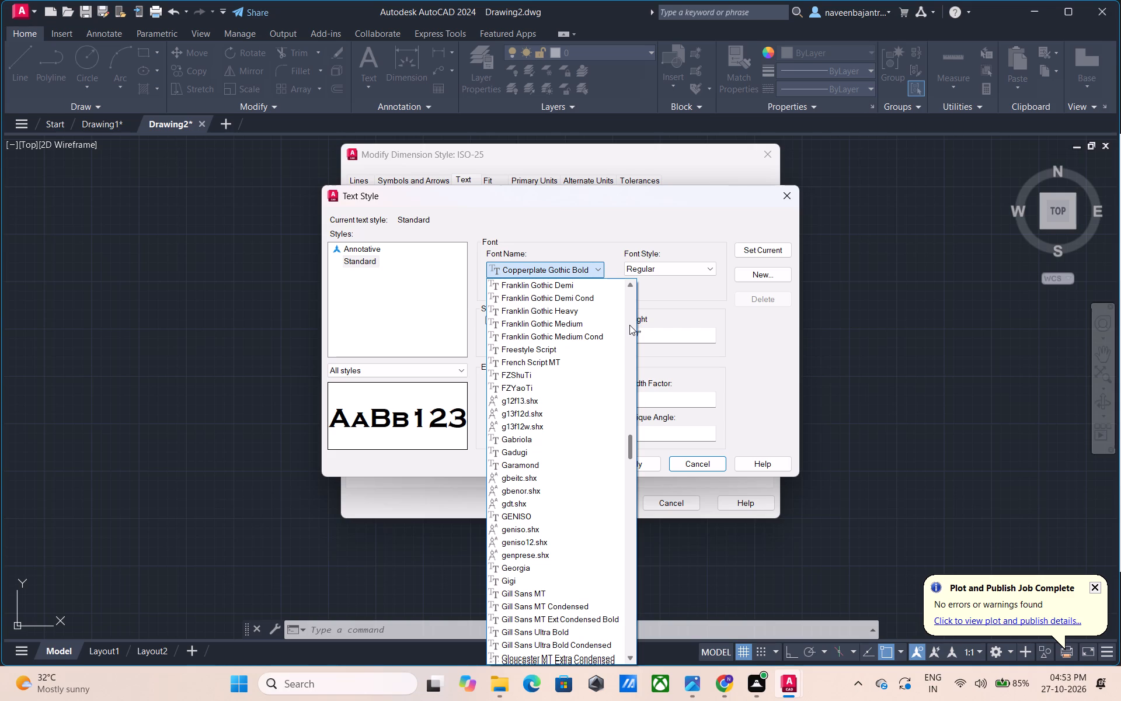
scroll(629, 325, down, 1)
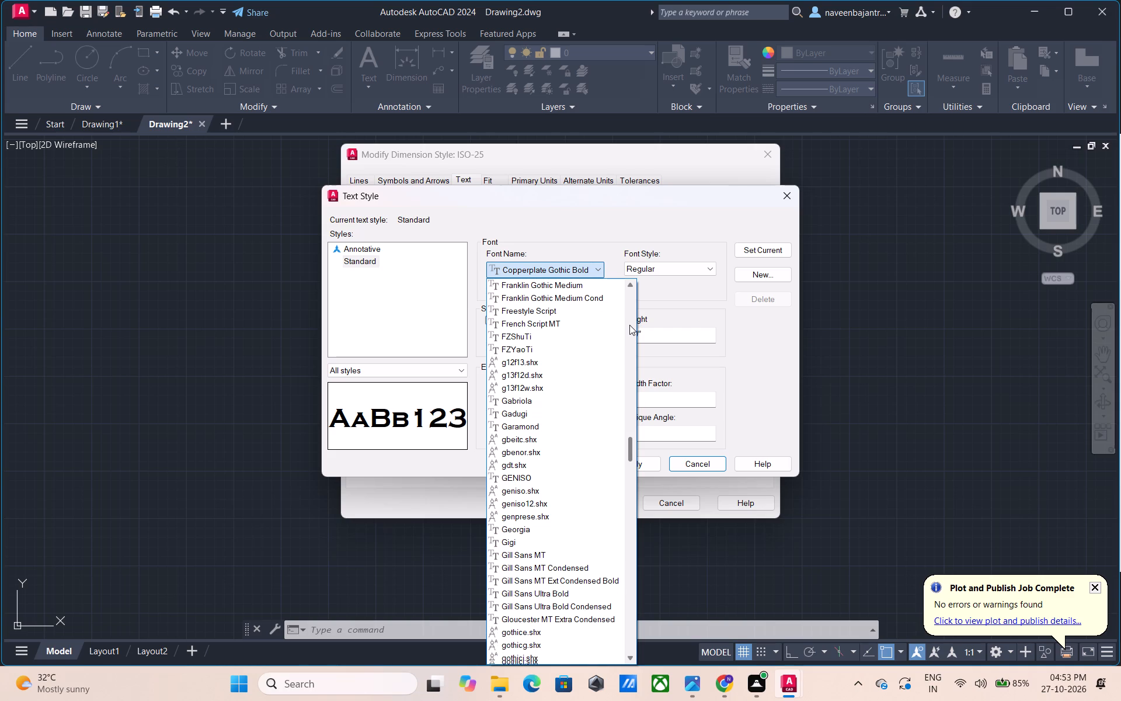
scroll(629, 325, down, 1)
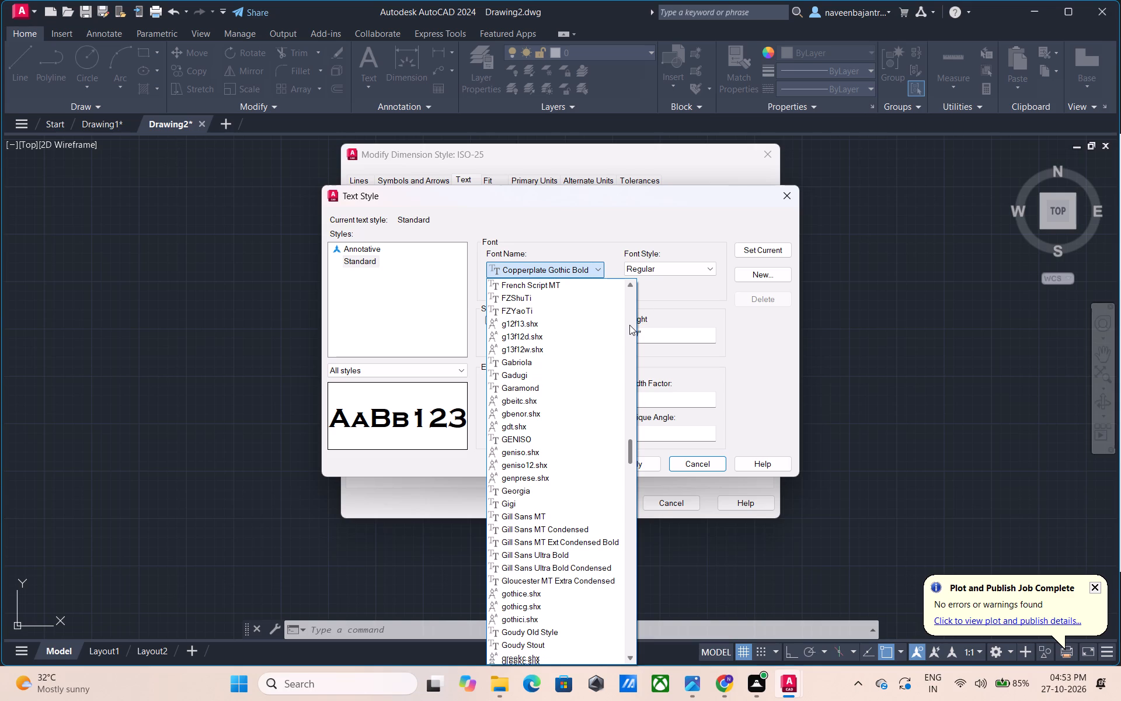
scroll(629, 325, down, 1)
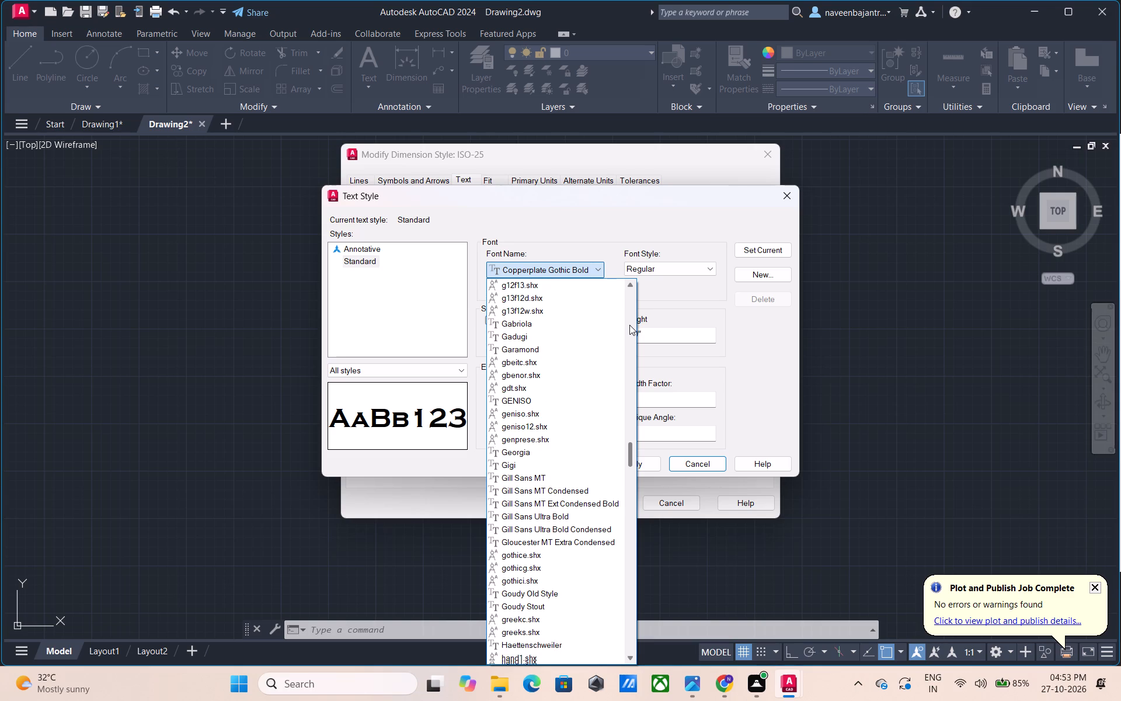
scroll(629, 325, down, 1)
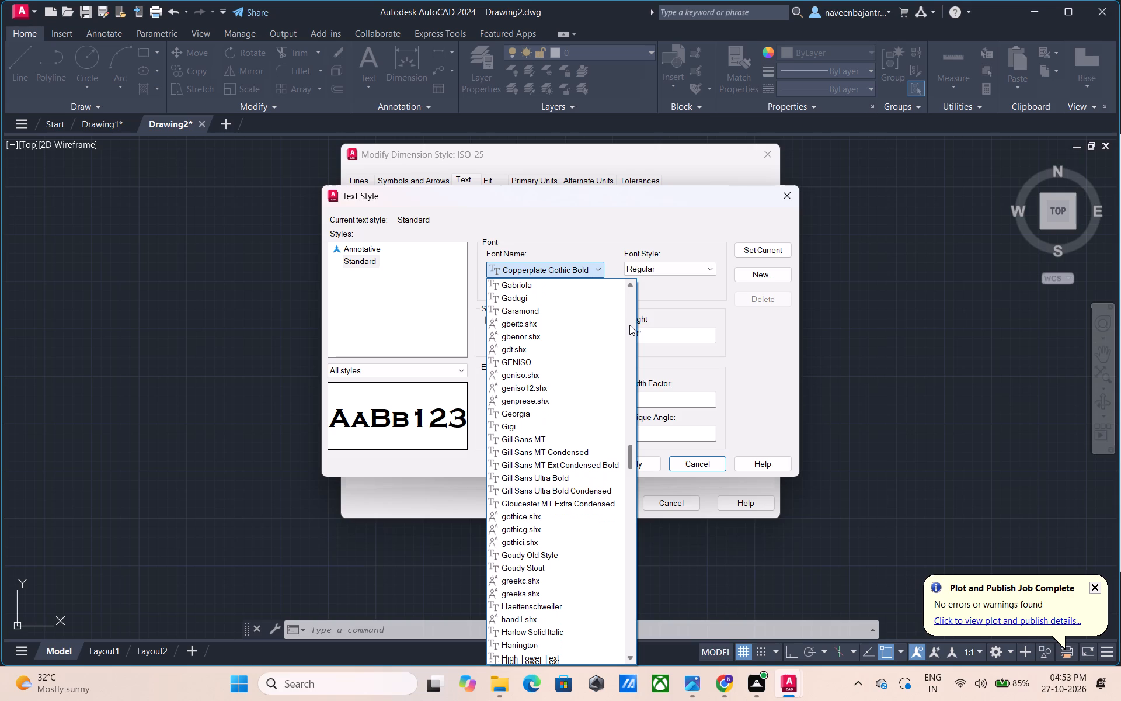
scroll(629, 325, down, 1)
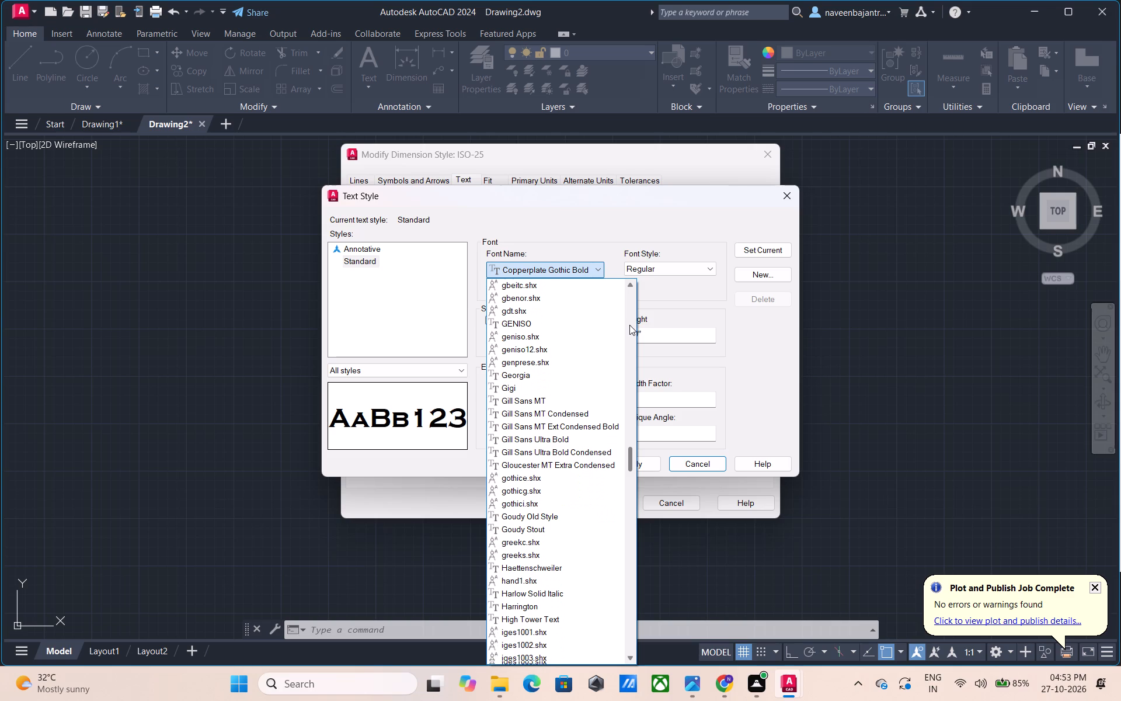
scroll(629, 325, down, 1)
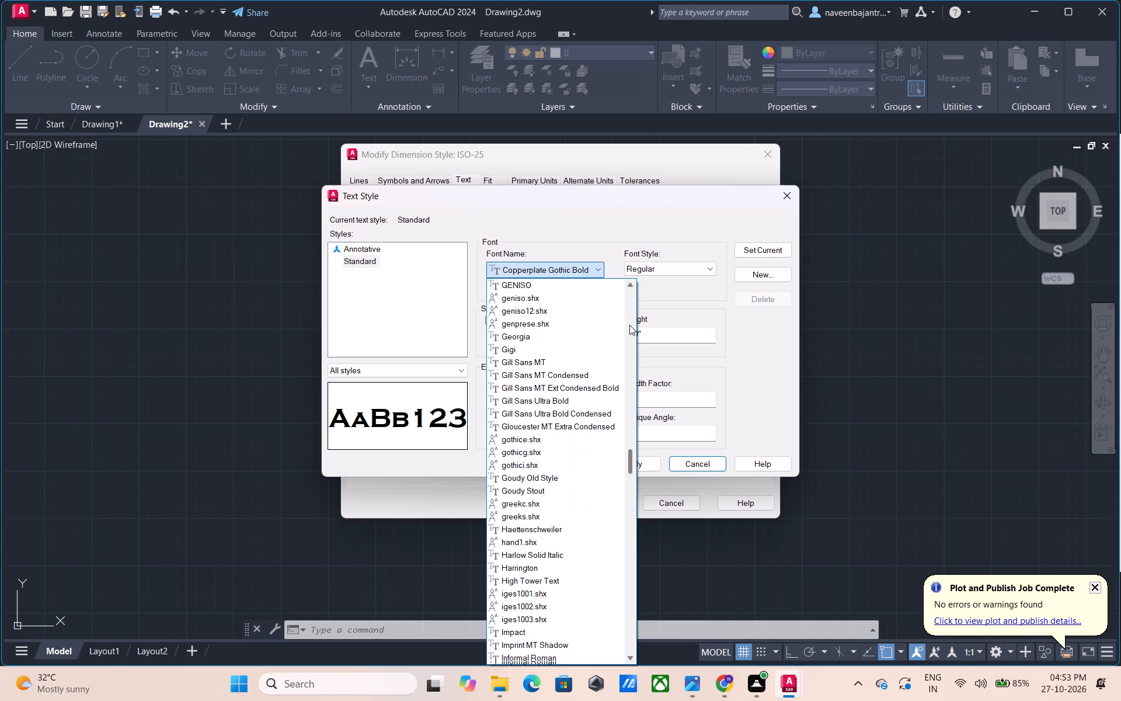
scroll(629, 325, down, 1)
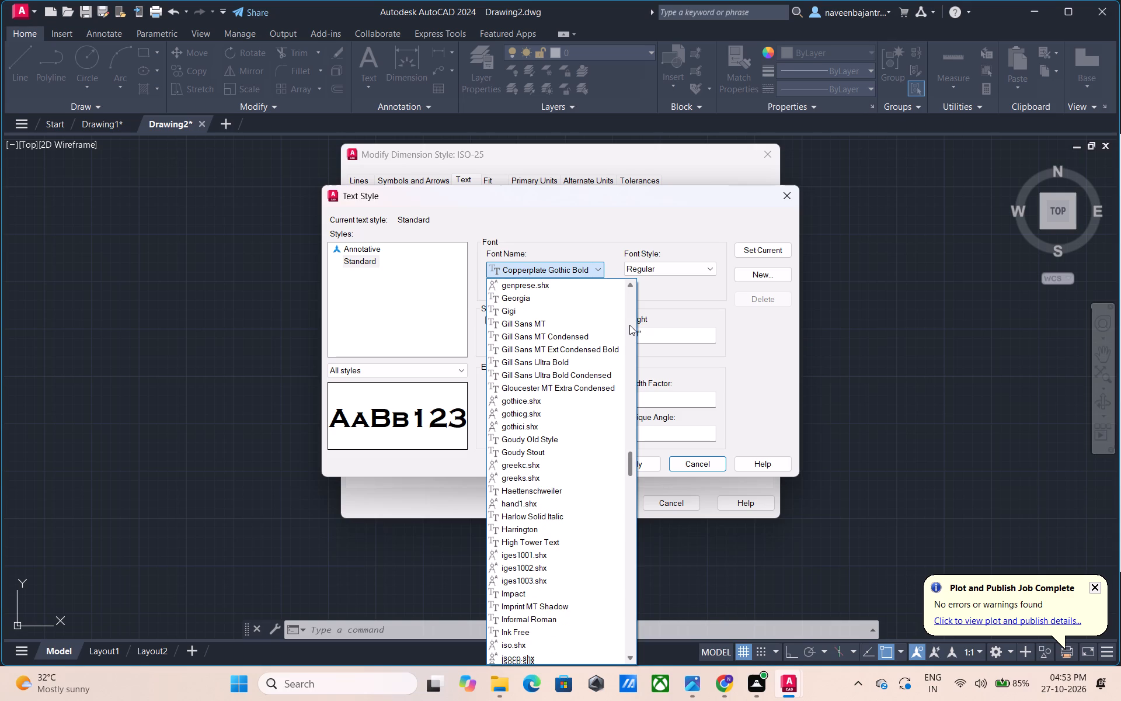
scroll(629, 325, down, 1)
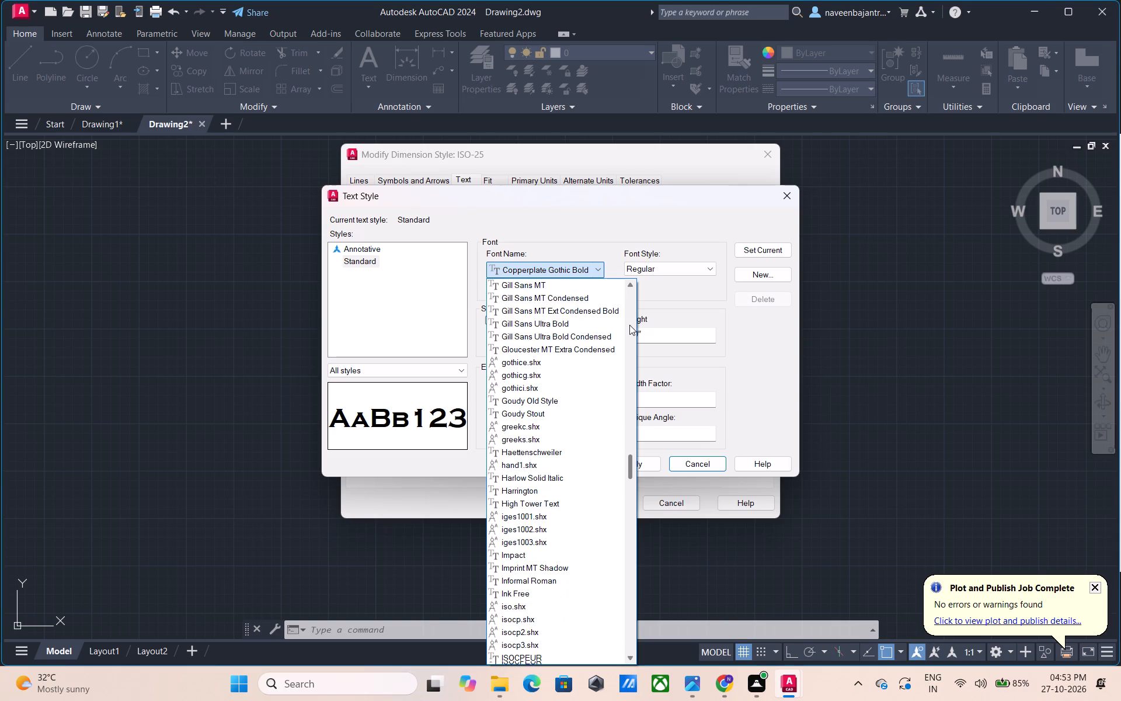
scroll(629, 325, down, 1)
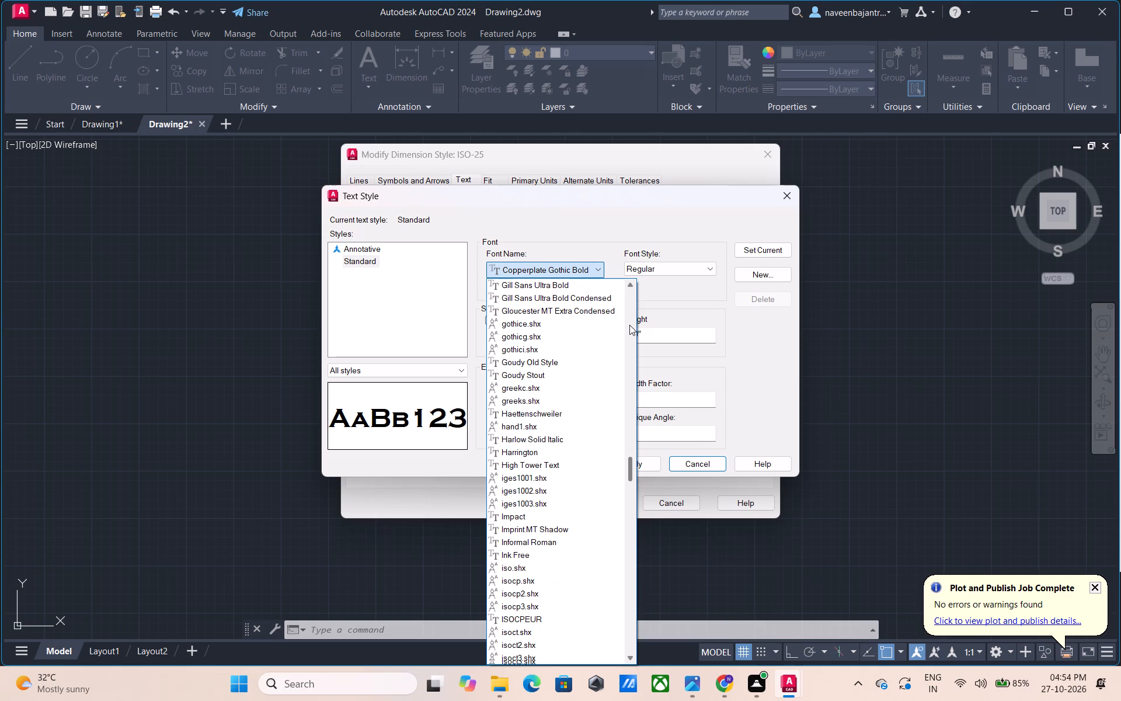
scroll(629, 325, down, 2)
scroll(629, 325, up, 1)
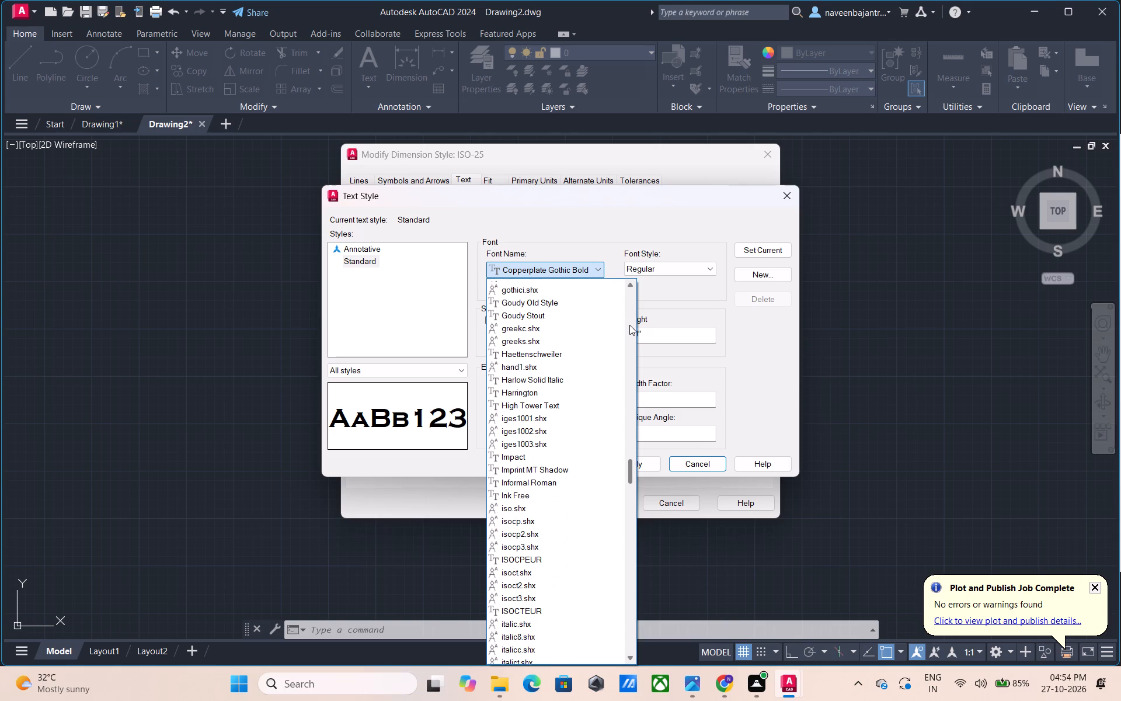
scroll(629, 325, down, 1)
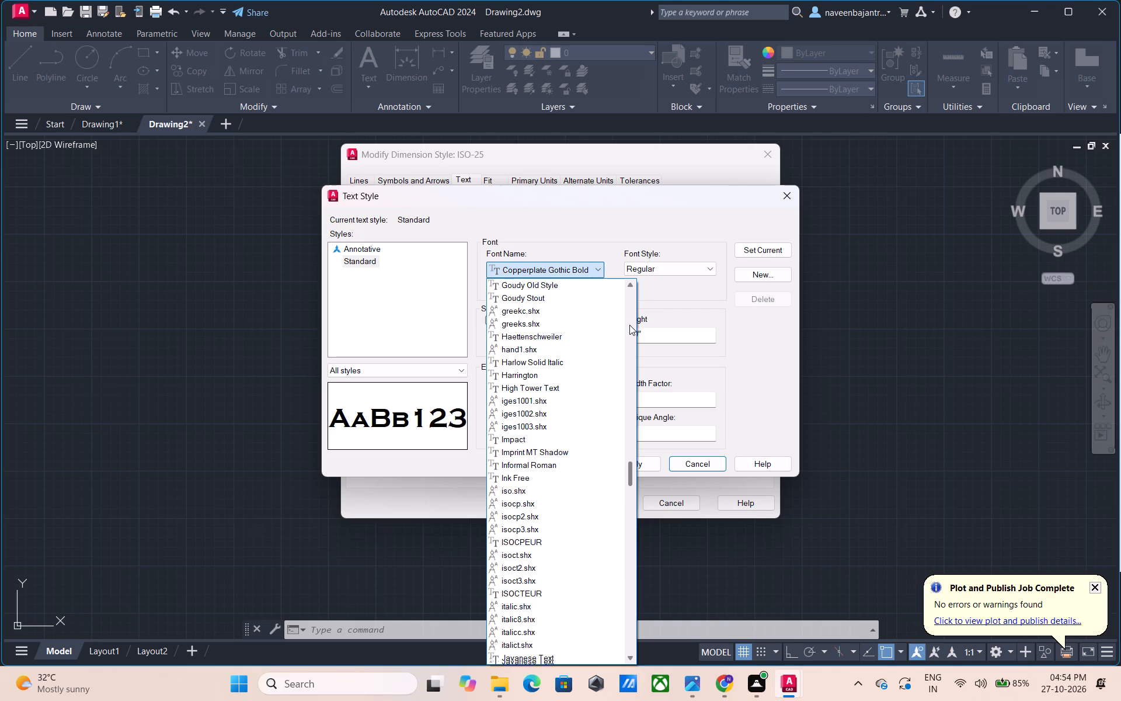
scroll(629, 325, down, 1)
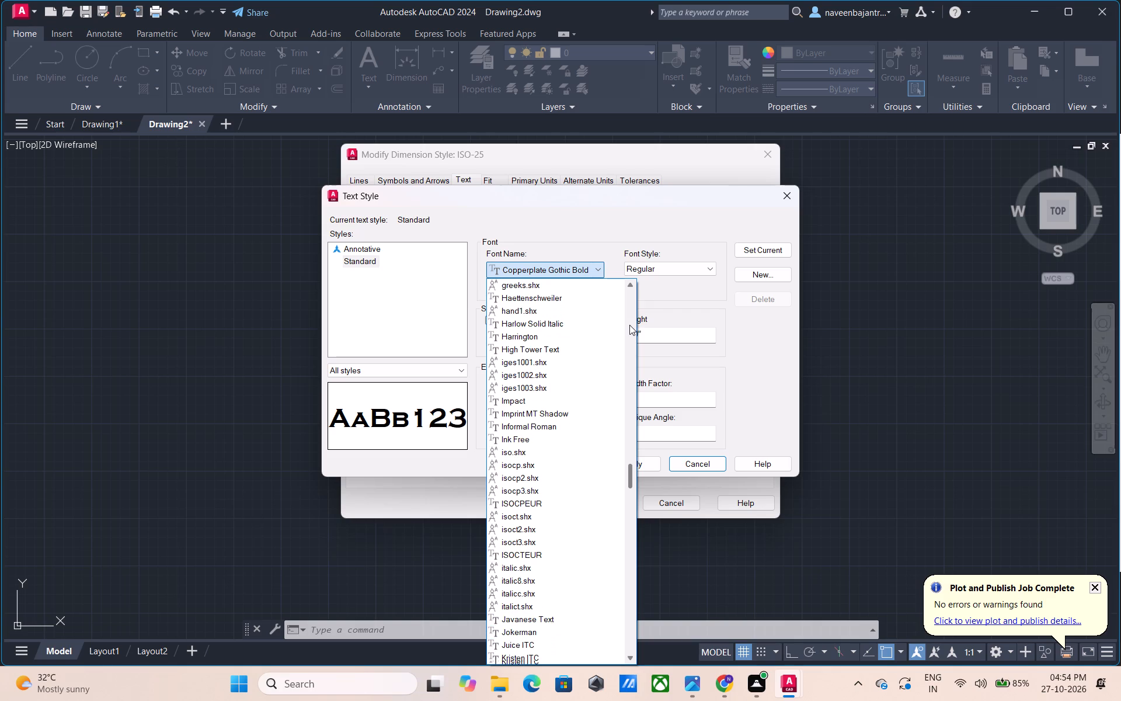
scroll(629, 325, down, 1)
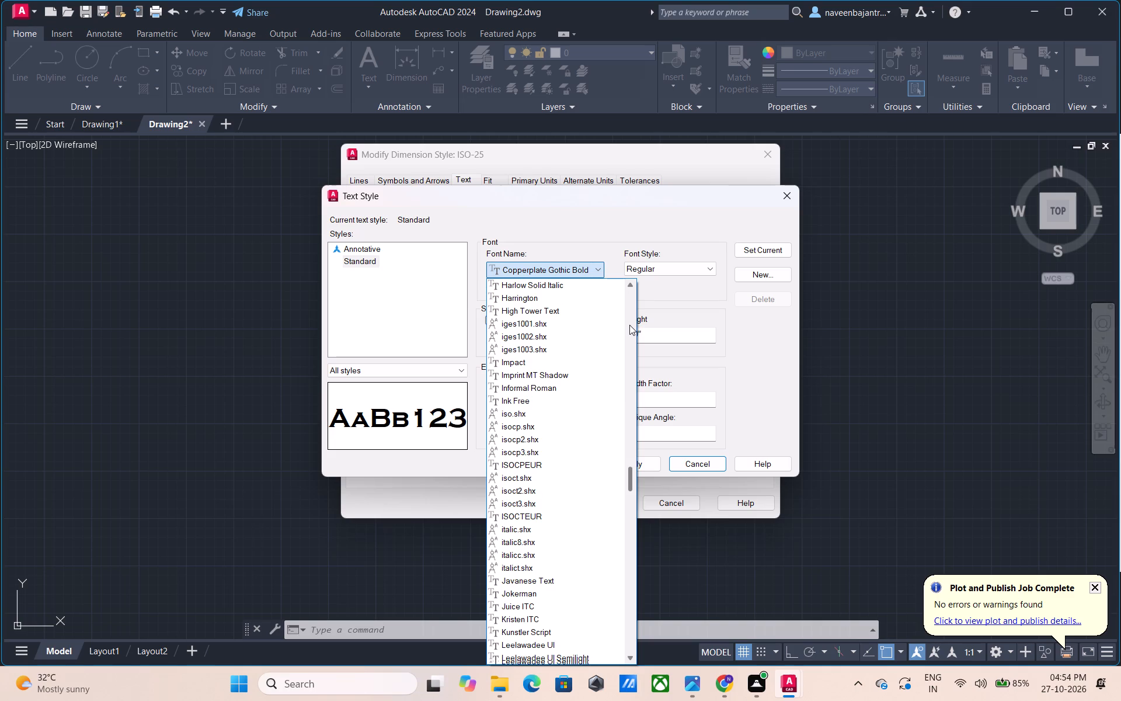
scroll(629, 325, down, 1)
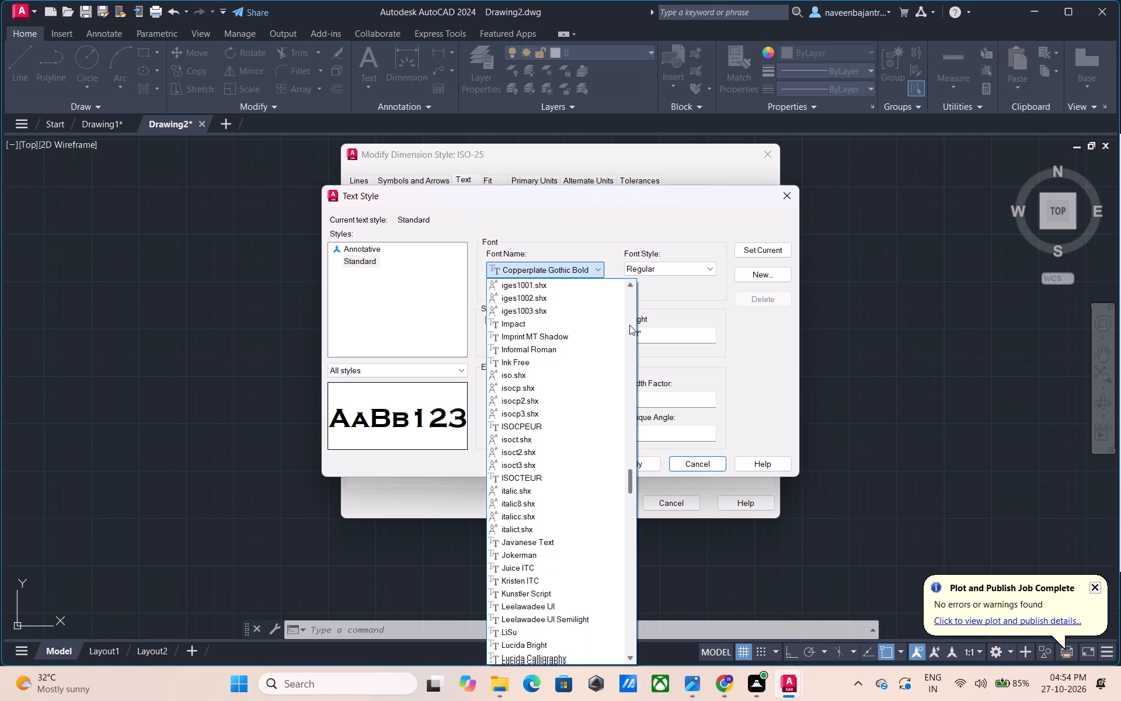
scroll(629, 325, down, 1)
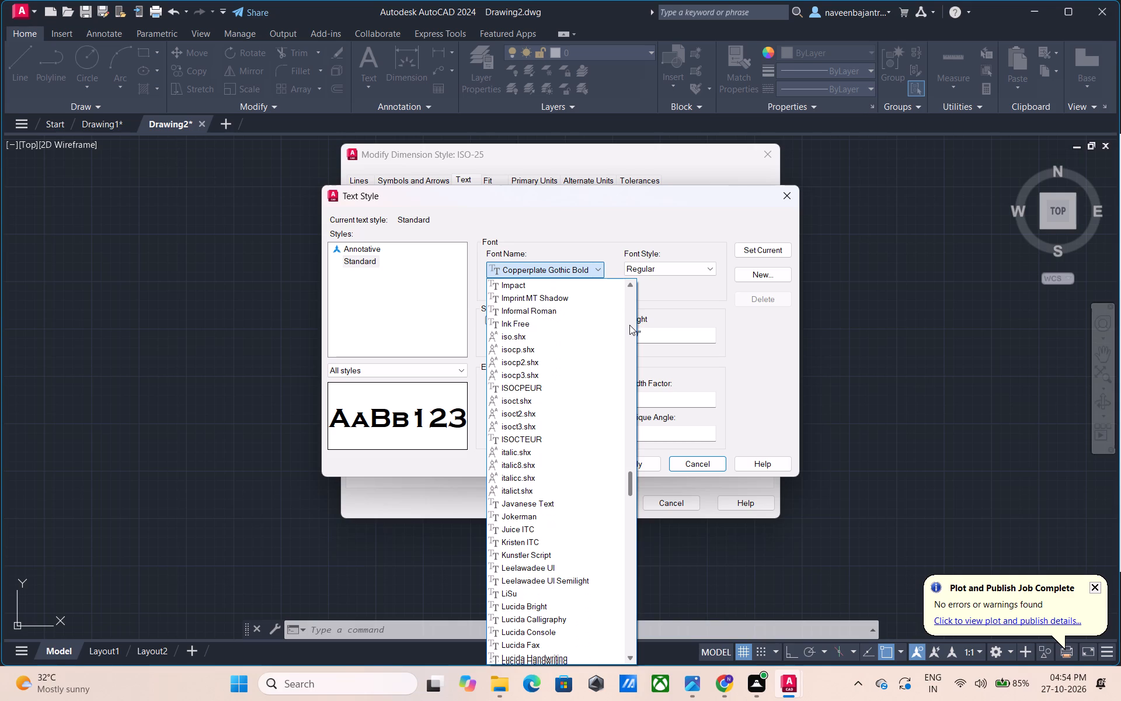
scroll(629, 325, down, 1)
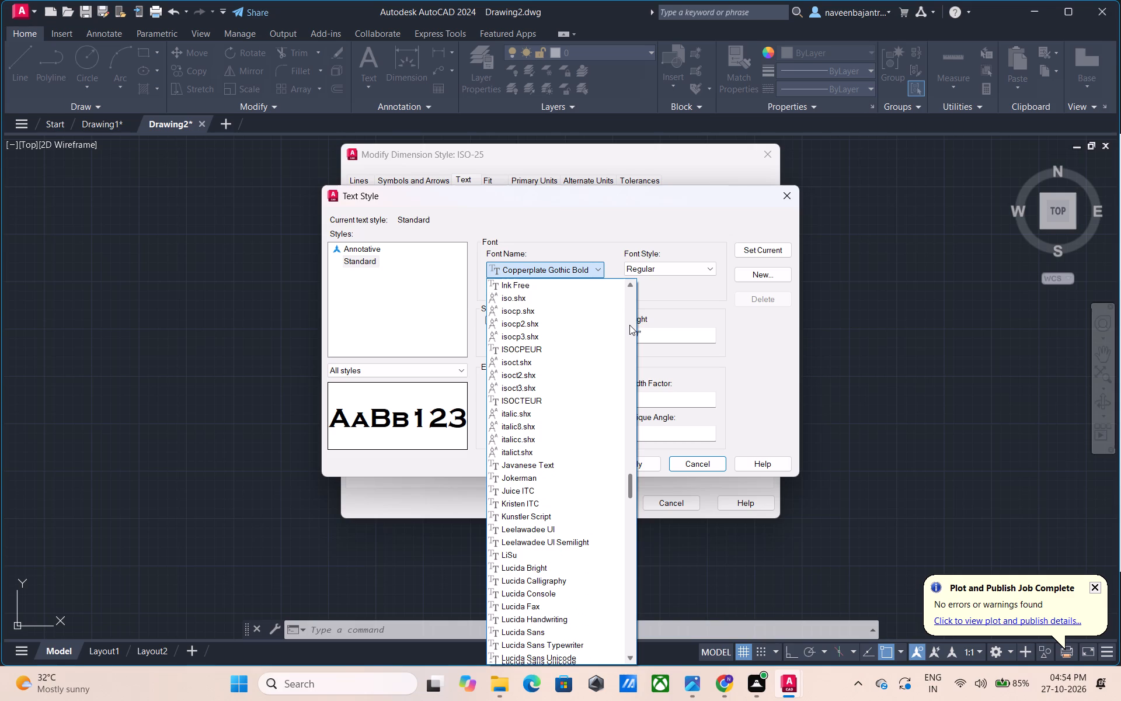
scroll(629, 325, down, 1)
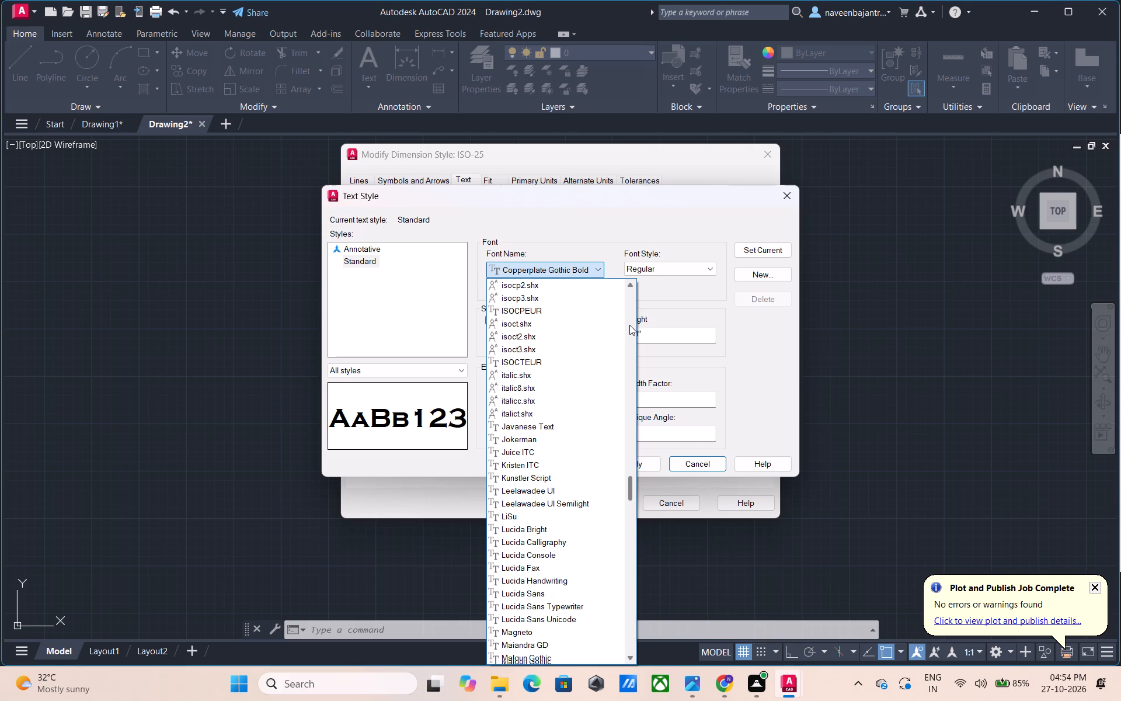
scroll(629, 325, down, 1)
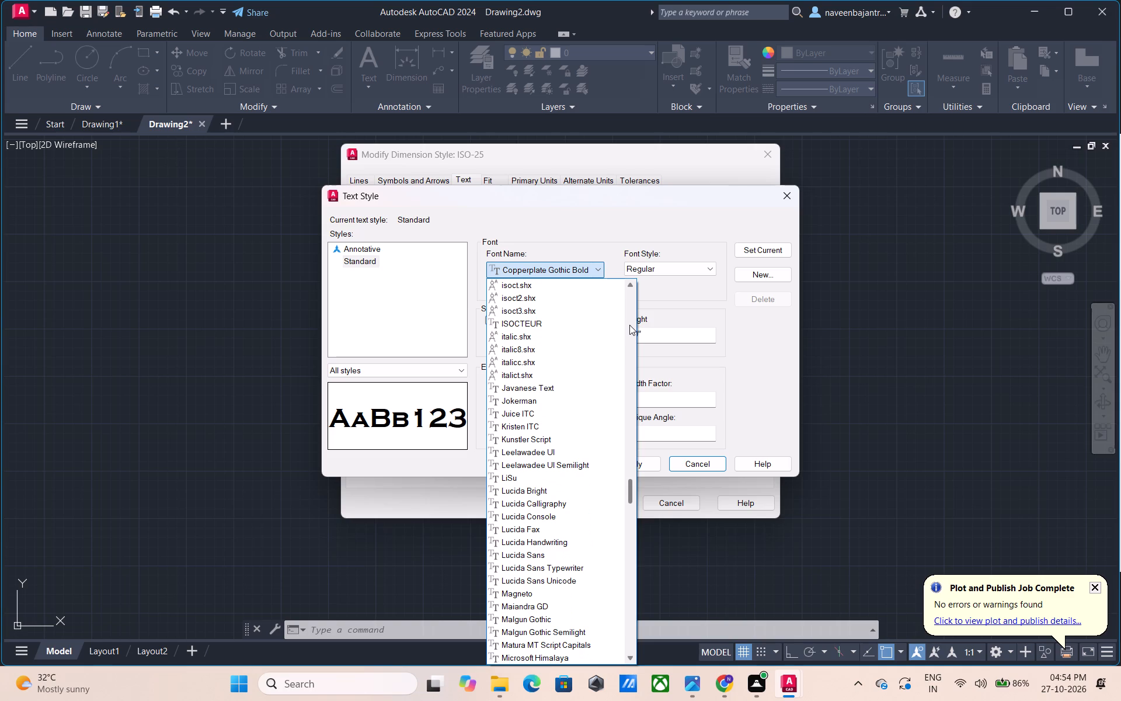
scroll(629, 325, down, 1)
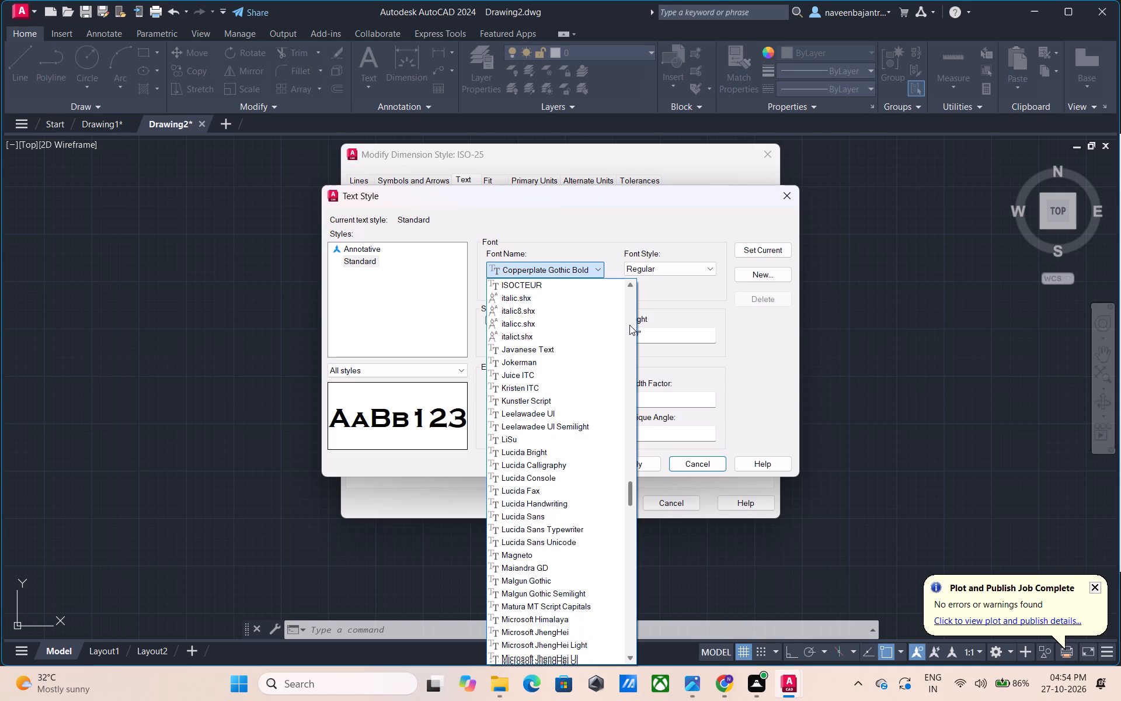
scroll(629, 325, down, 1)
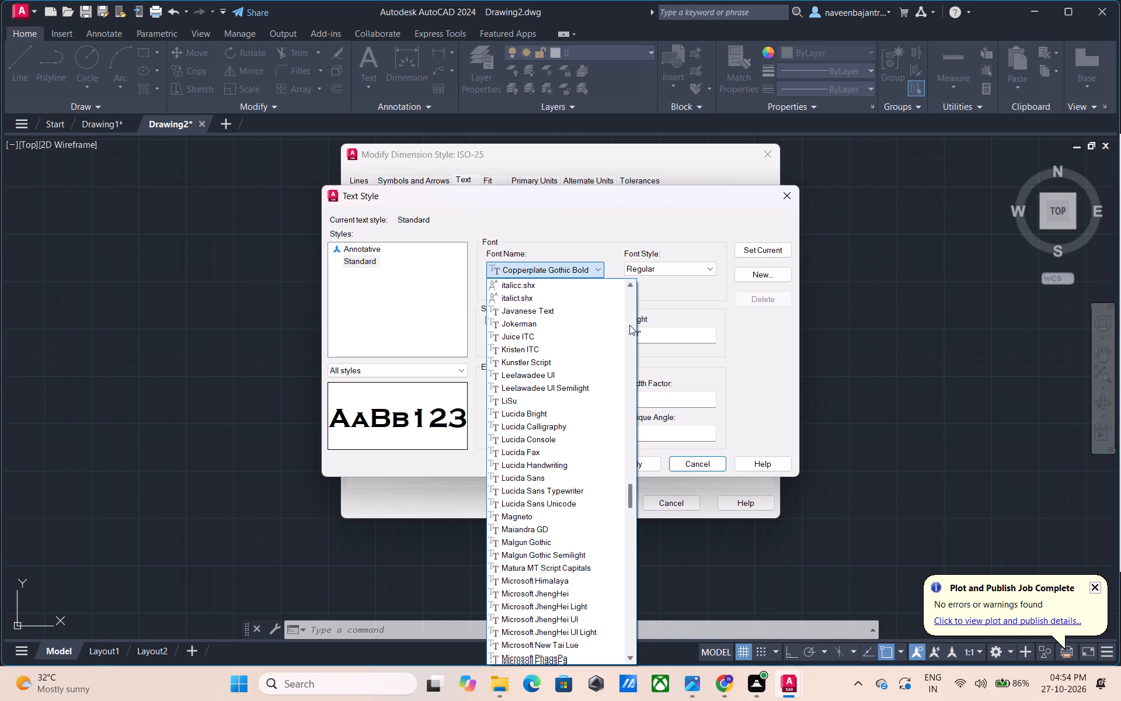
scroll(629, 325, down, 1)
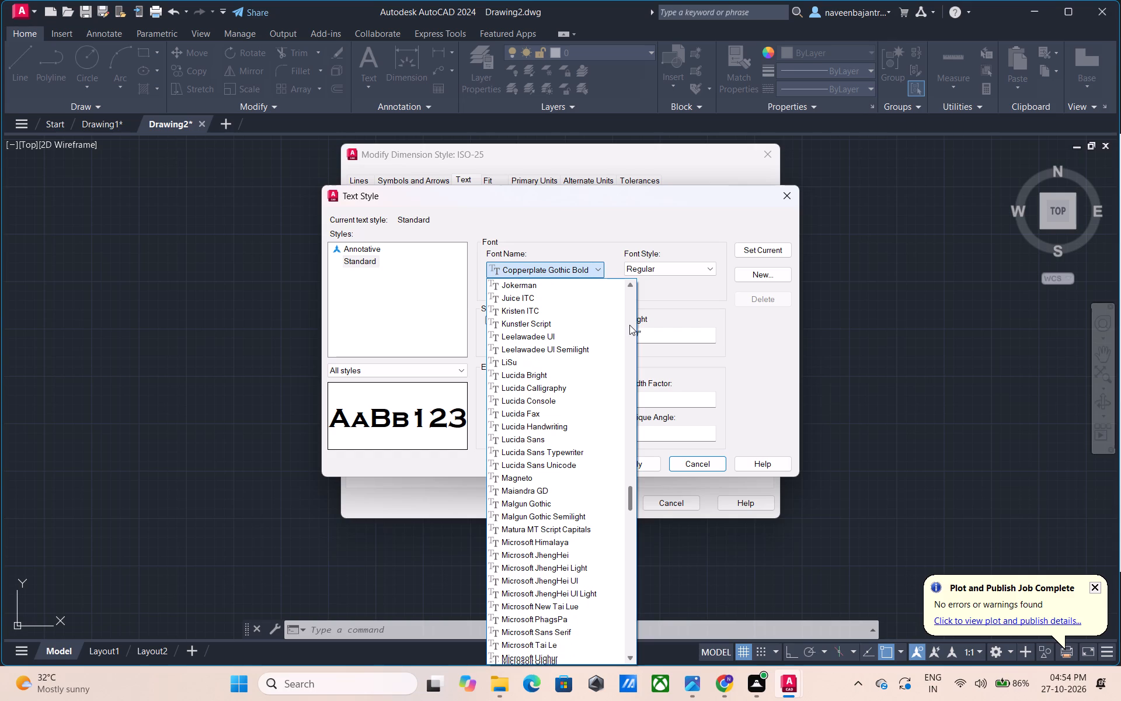
scroll(629, 325, down, 1)
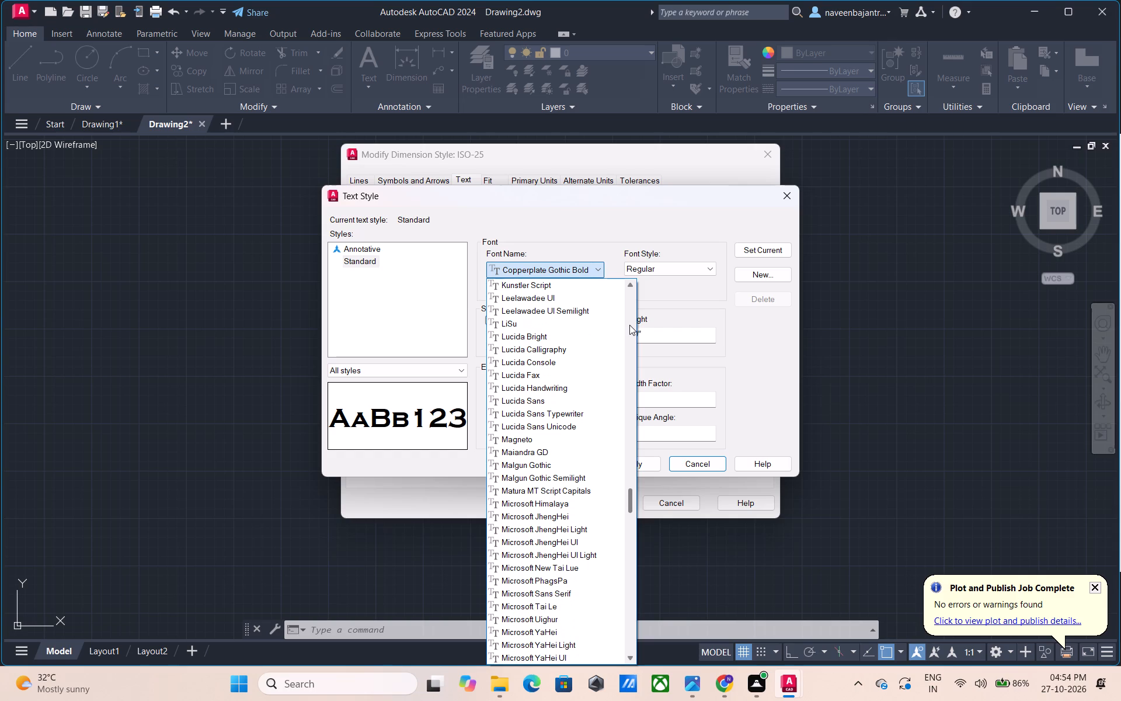
scroll(629, 325, down, 1)
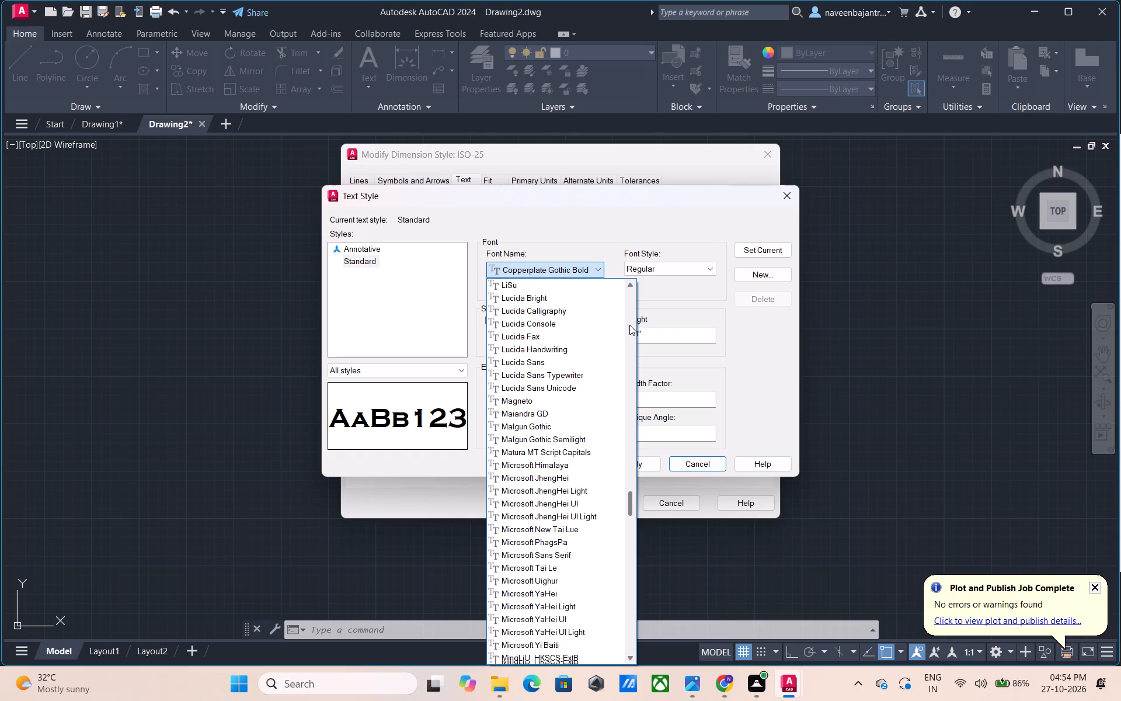
scroll(629, 325, down, 1)
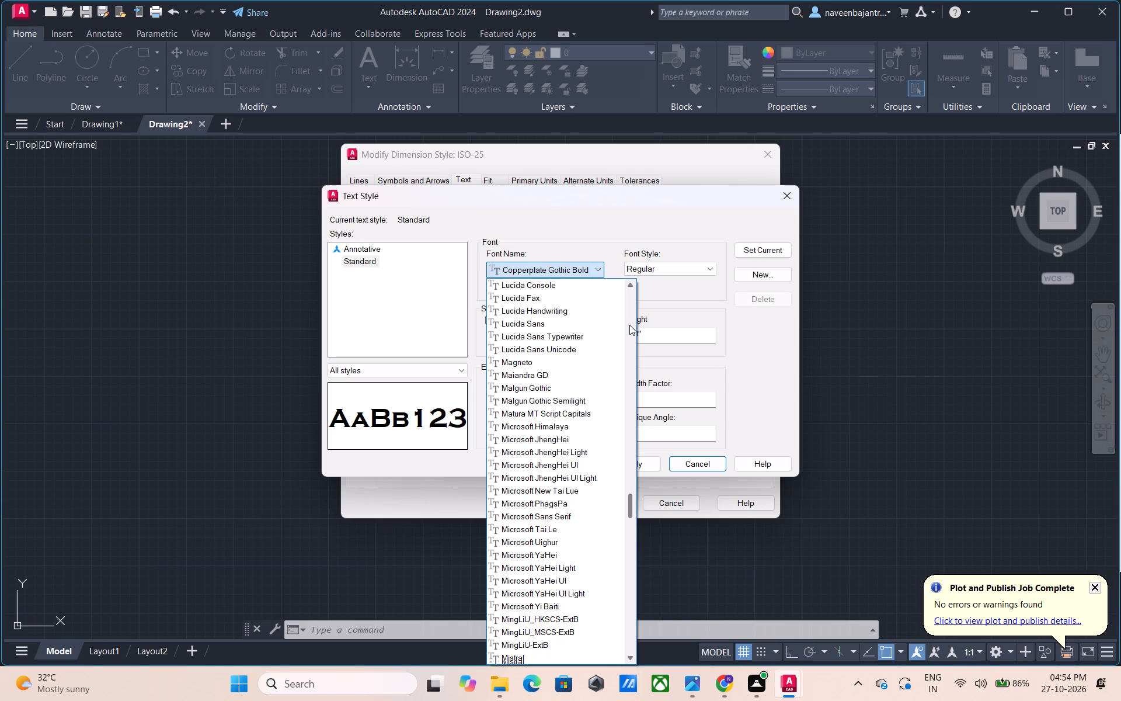
scroll(629, 325, down, 1)
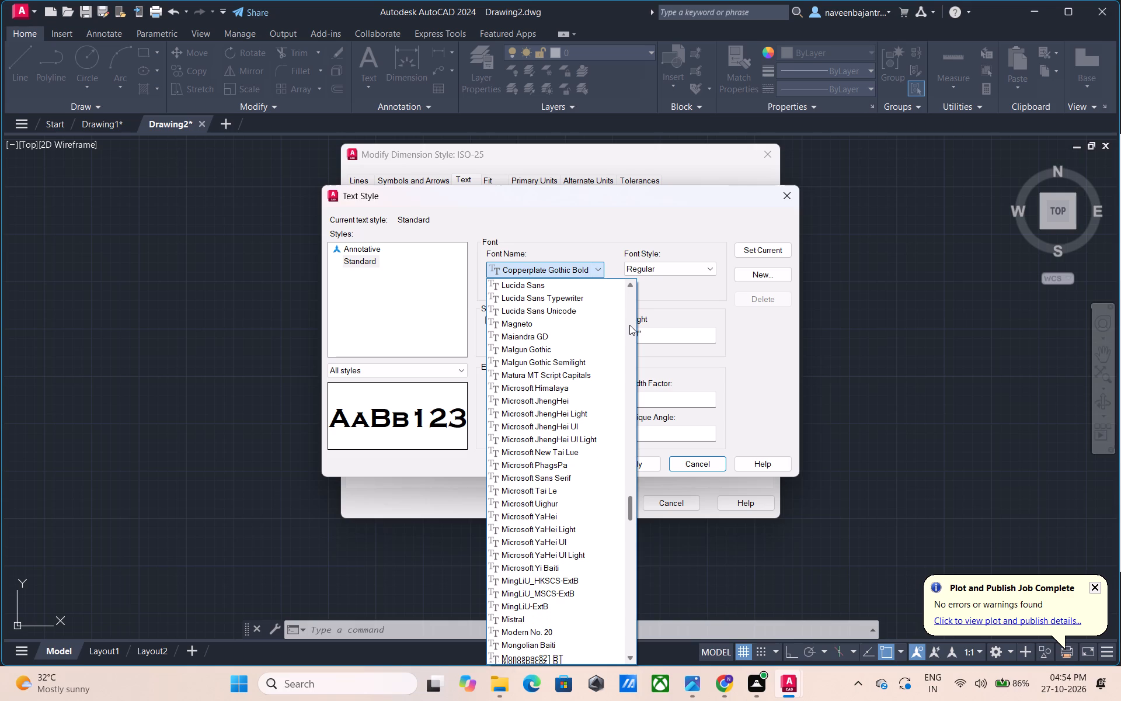
Browse the available fonts for the Standard text style, from Monospac821 BT through the MS, Nirmala, Perpetua and Rockwell families to Script MT Bold.
scroll(629, 325, down, 1)
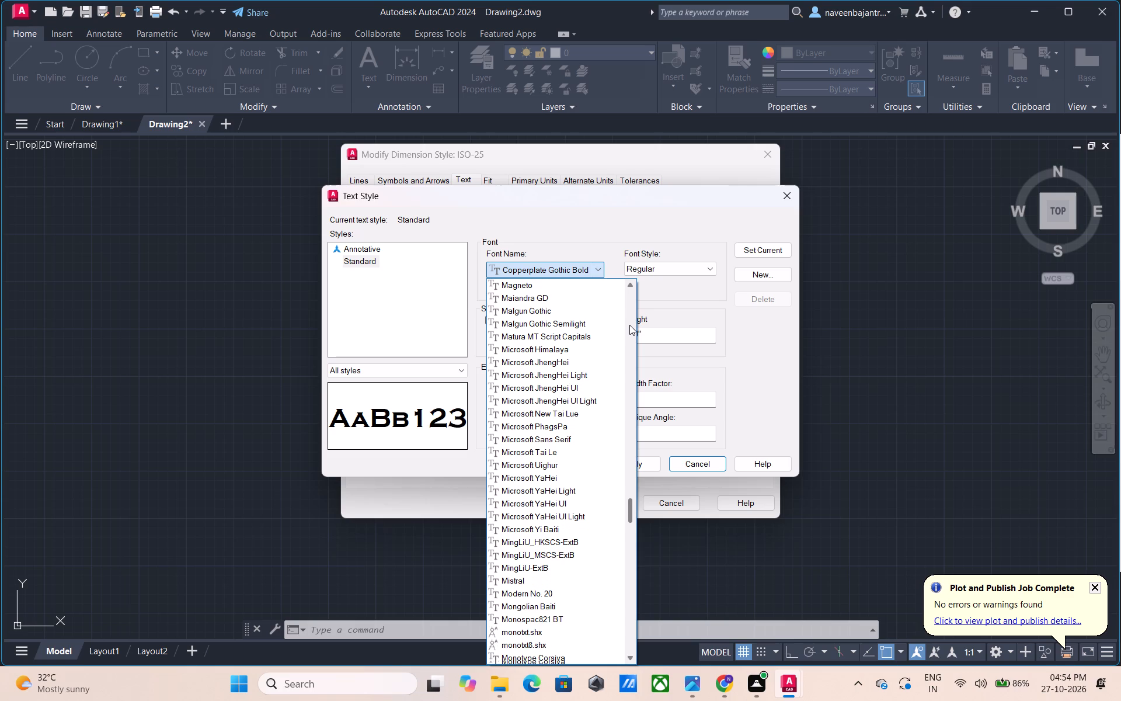
scroll(629, 325, down, 2)
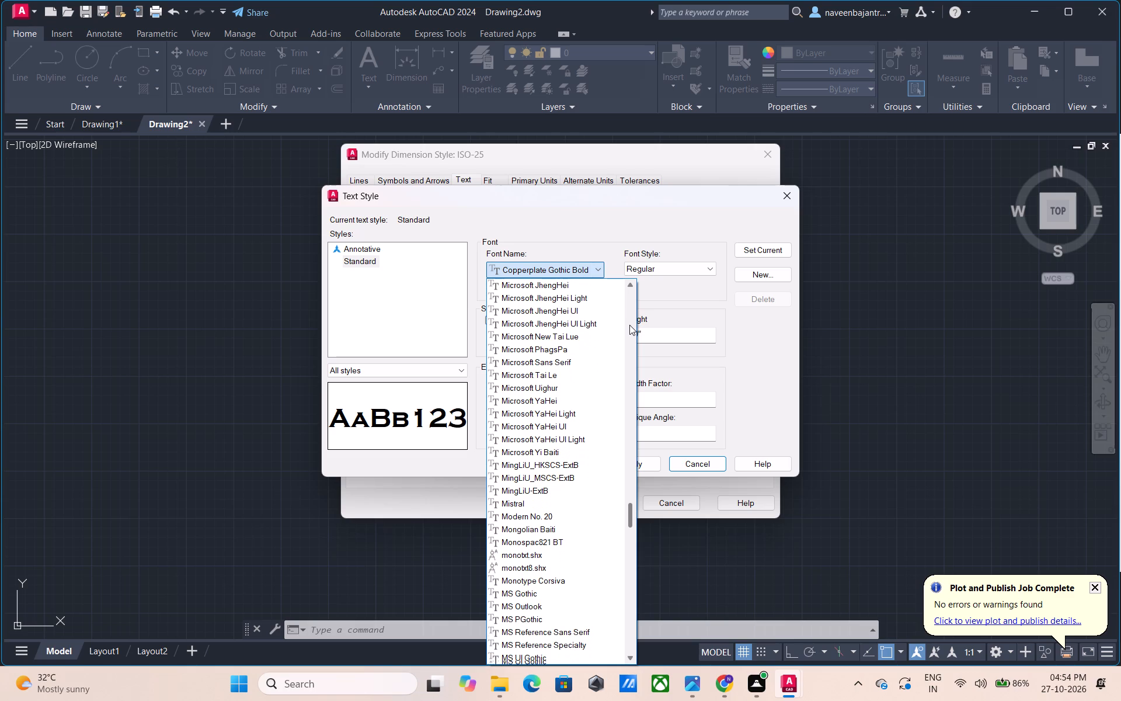
scroll(629, 325, down, 1)
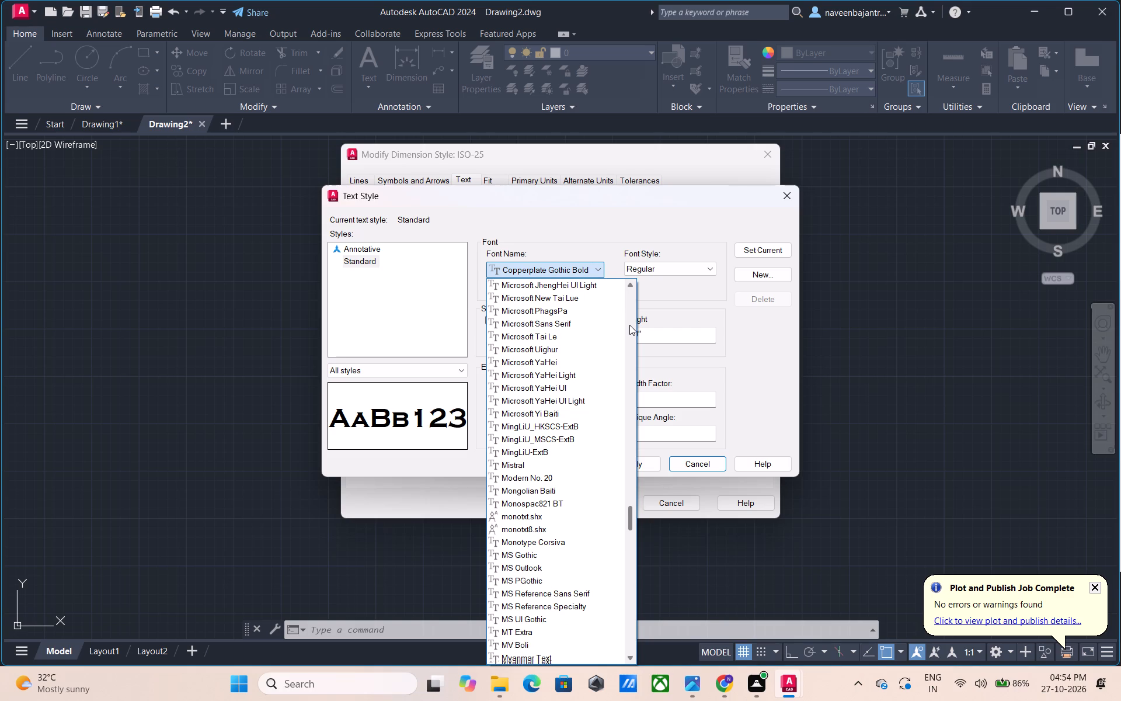
scroll(629, 325, down, 1)
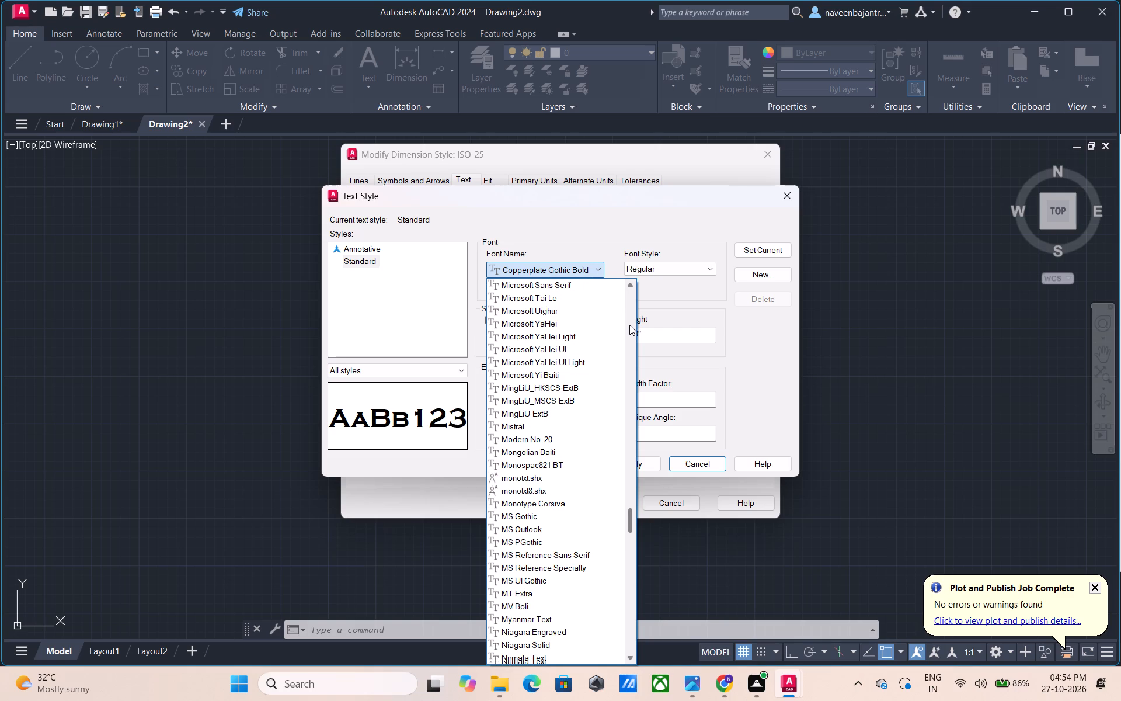
scroll(629, 325, down, 1)
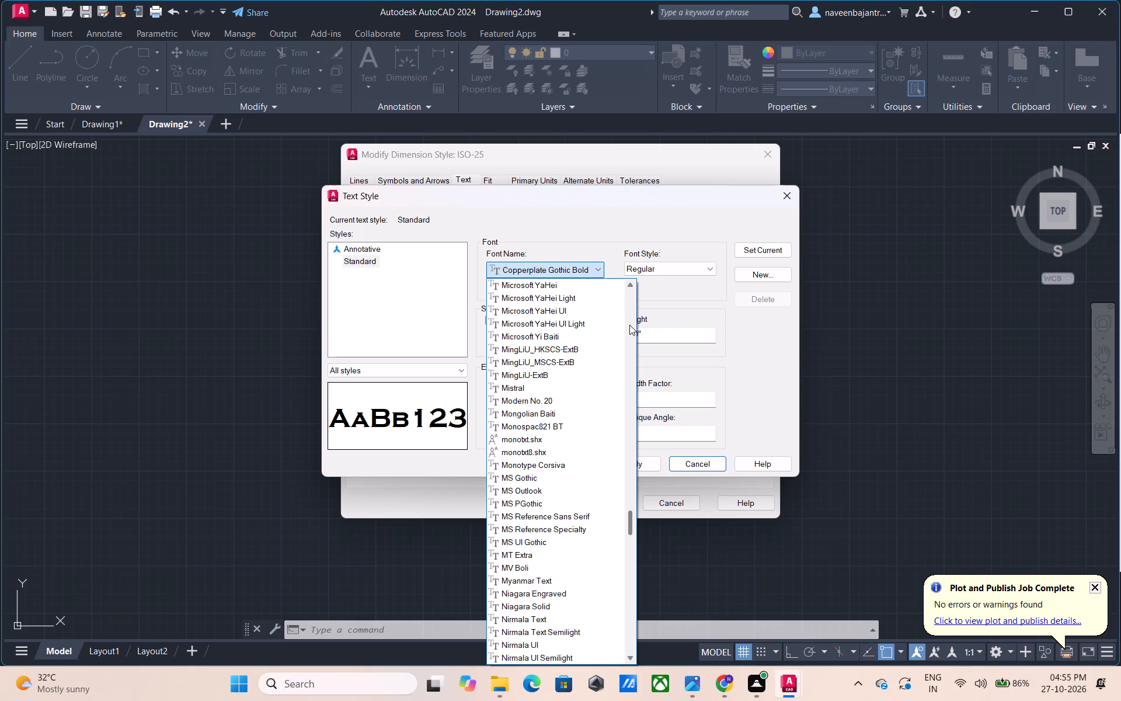
scroll(629, 325, down, 1)
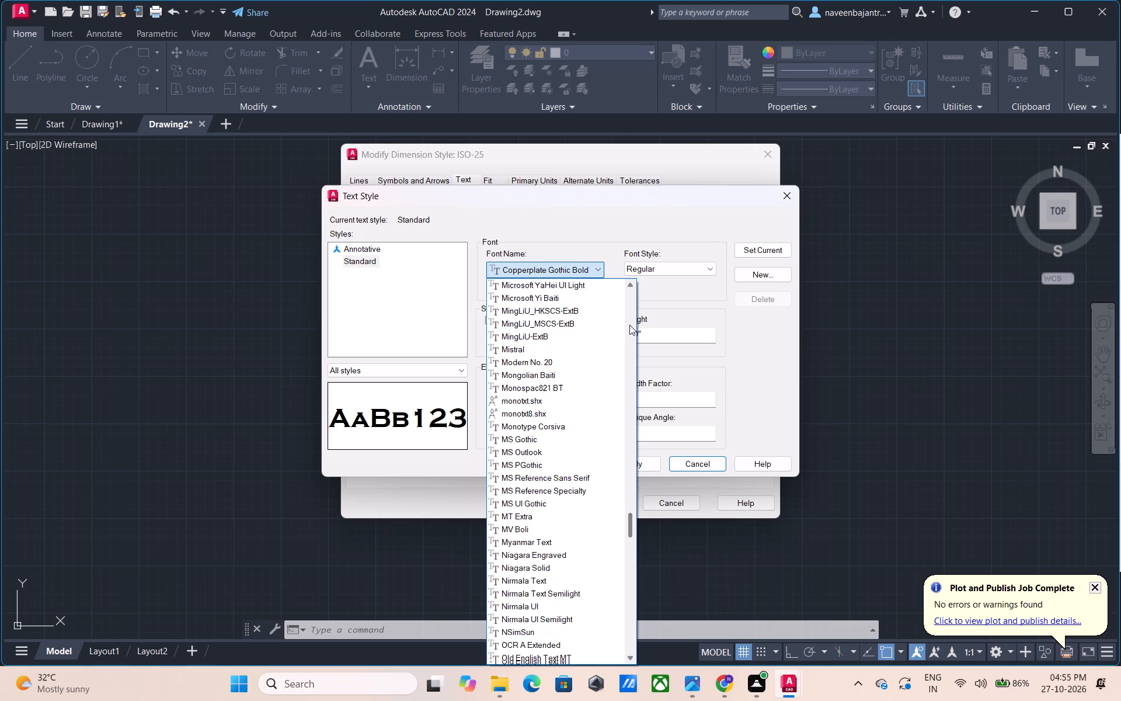
scroll(629, 325, down, 1)
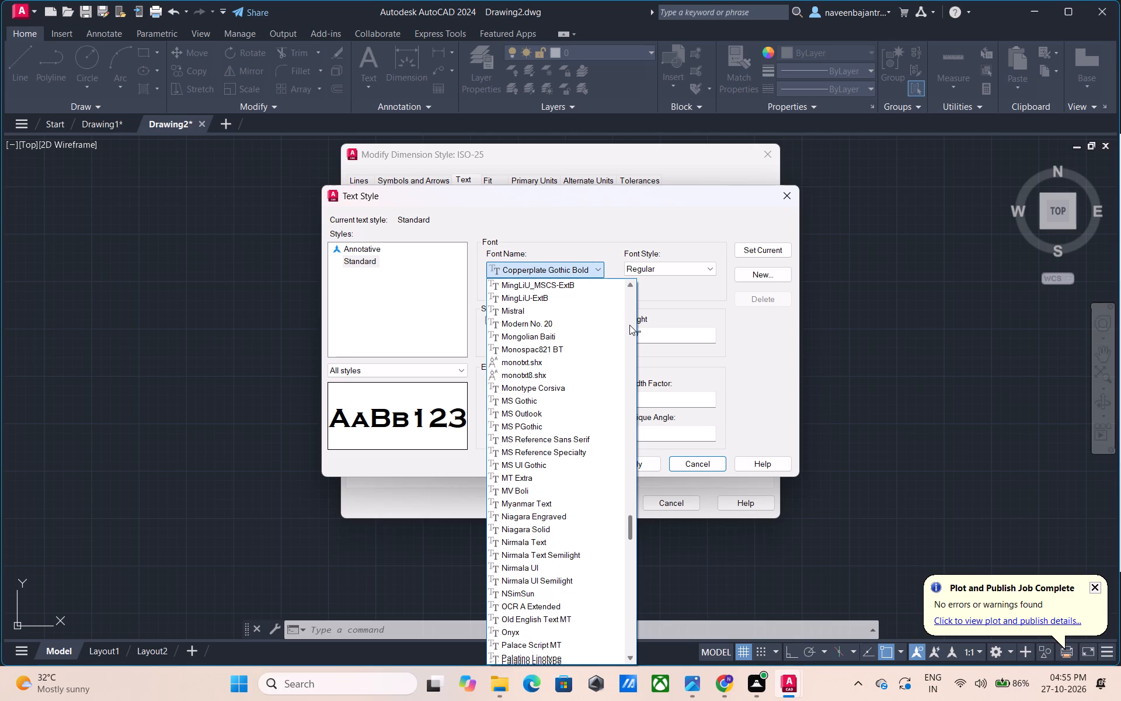
scroll(629, 325, down, 1)
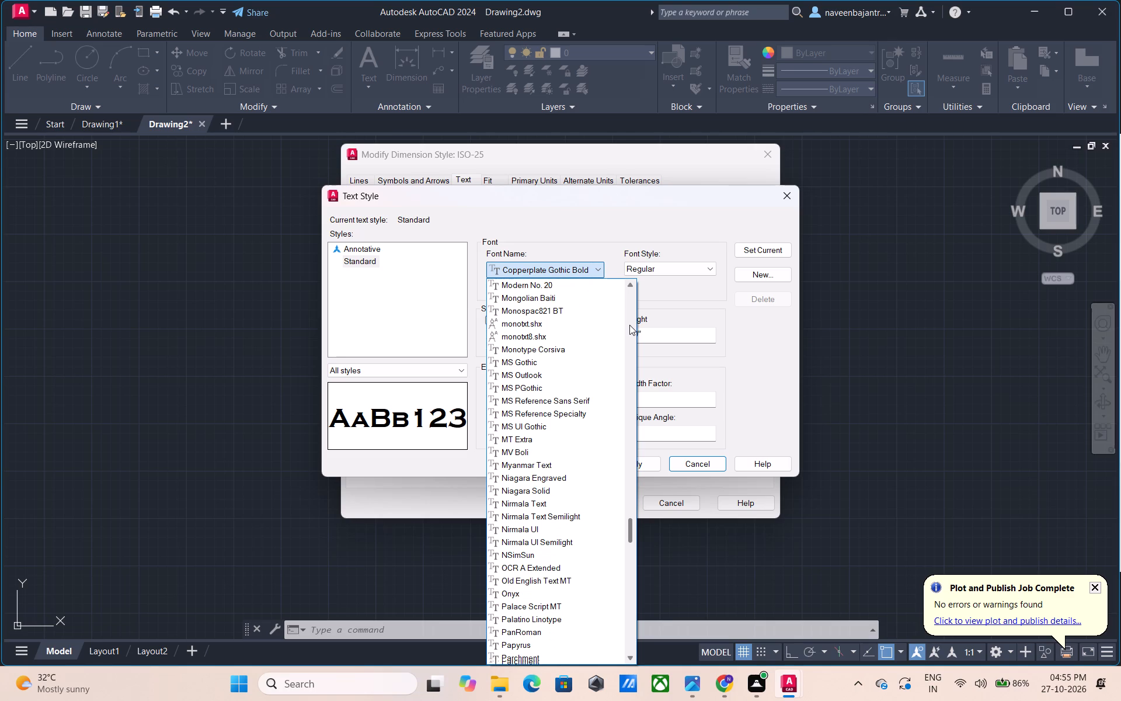
scroll(629, 325, down, 1)
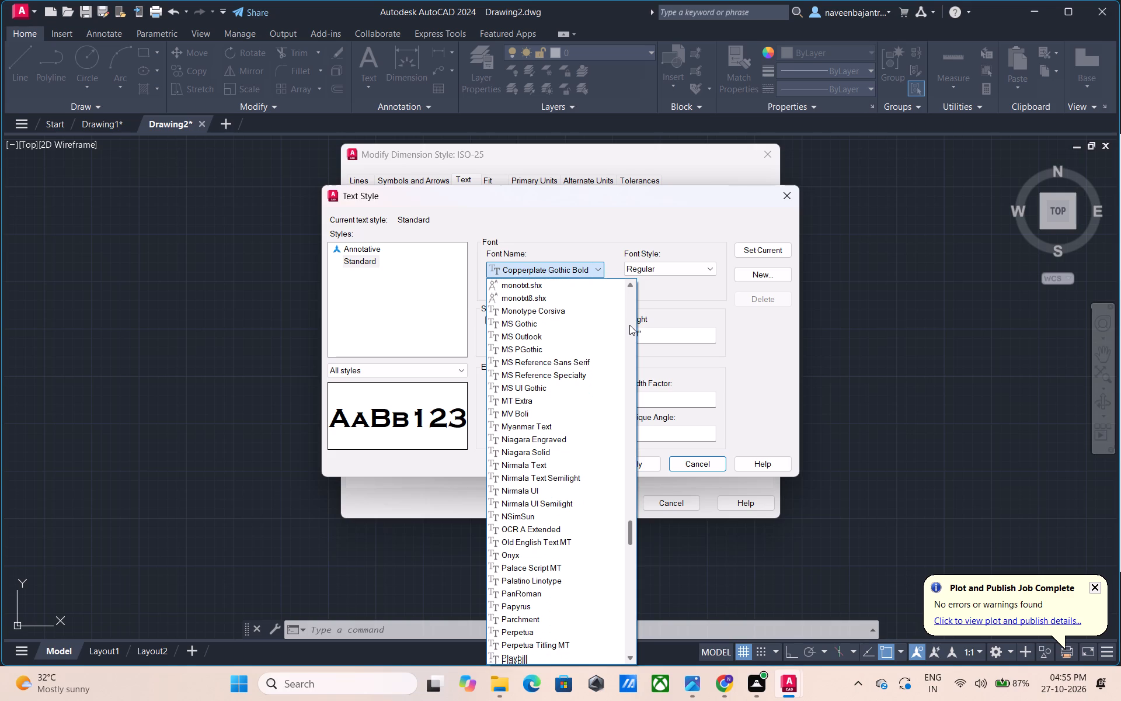
scroll(629, 325, down, 1)
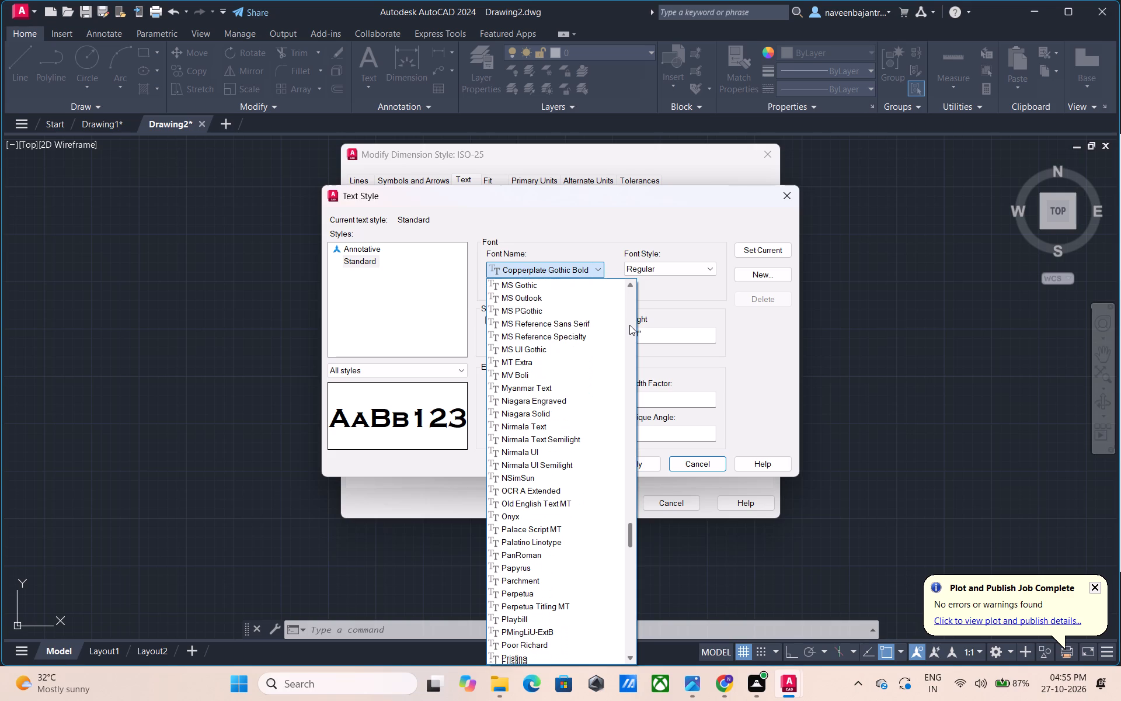
scroll(629, 325, down, 1)
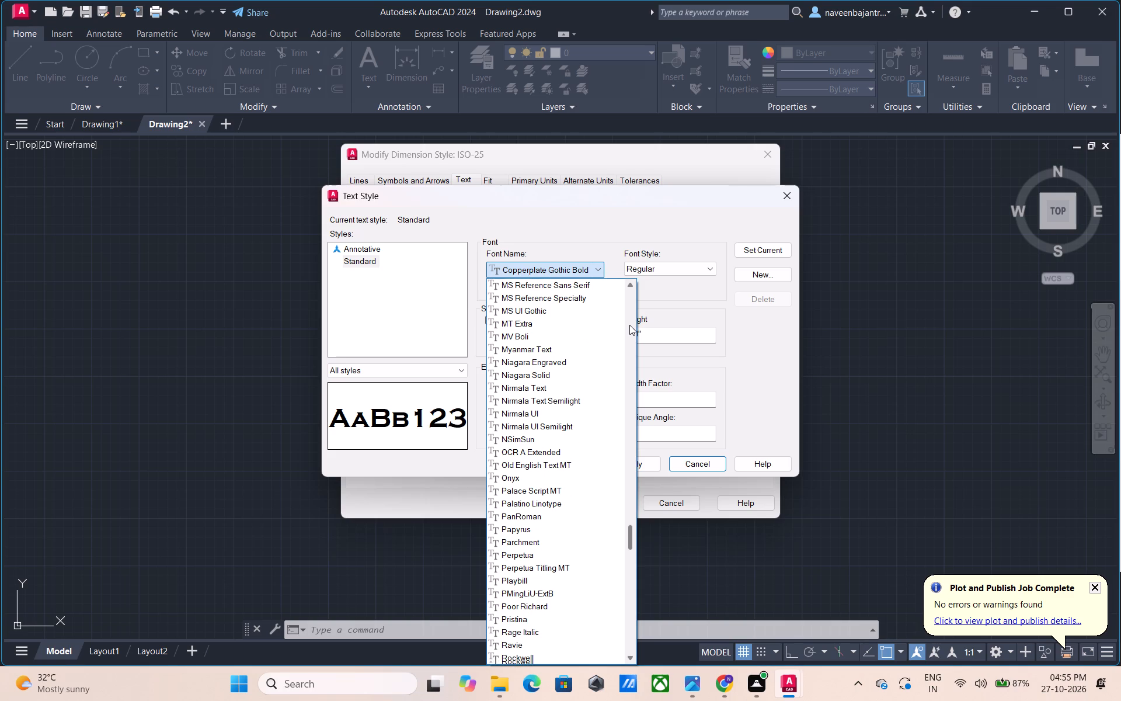
scroll(629, 325, down, 1)
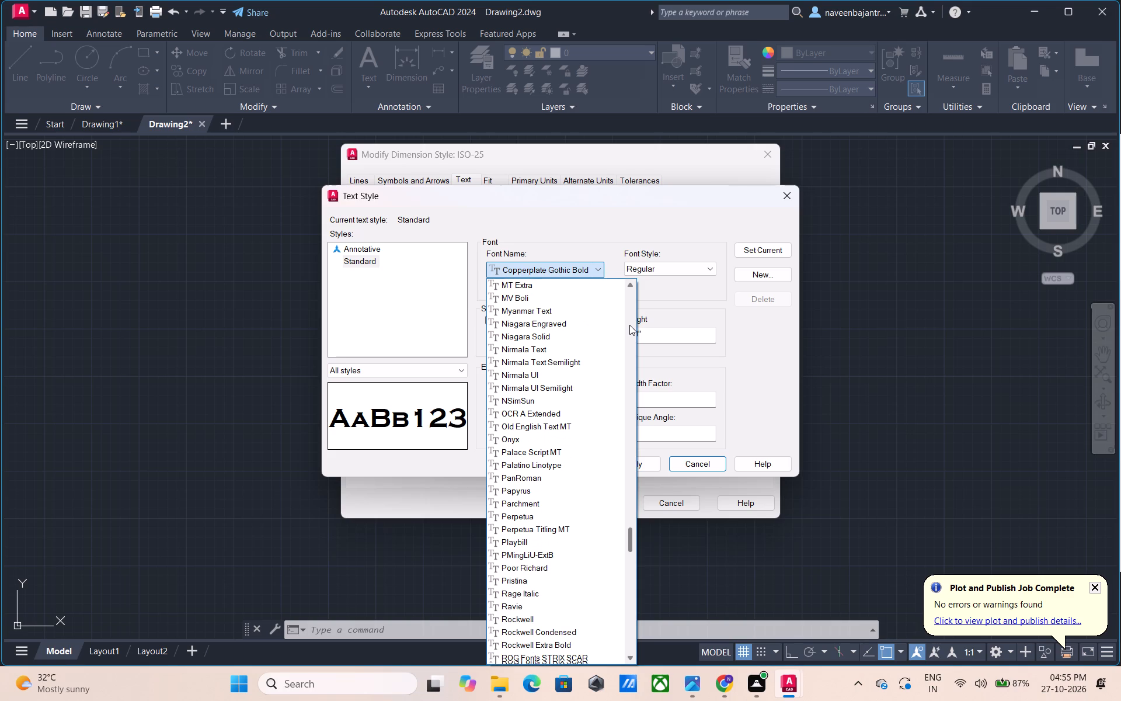
scroll(629, 325, down, 1)
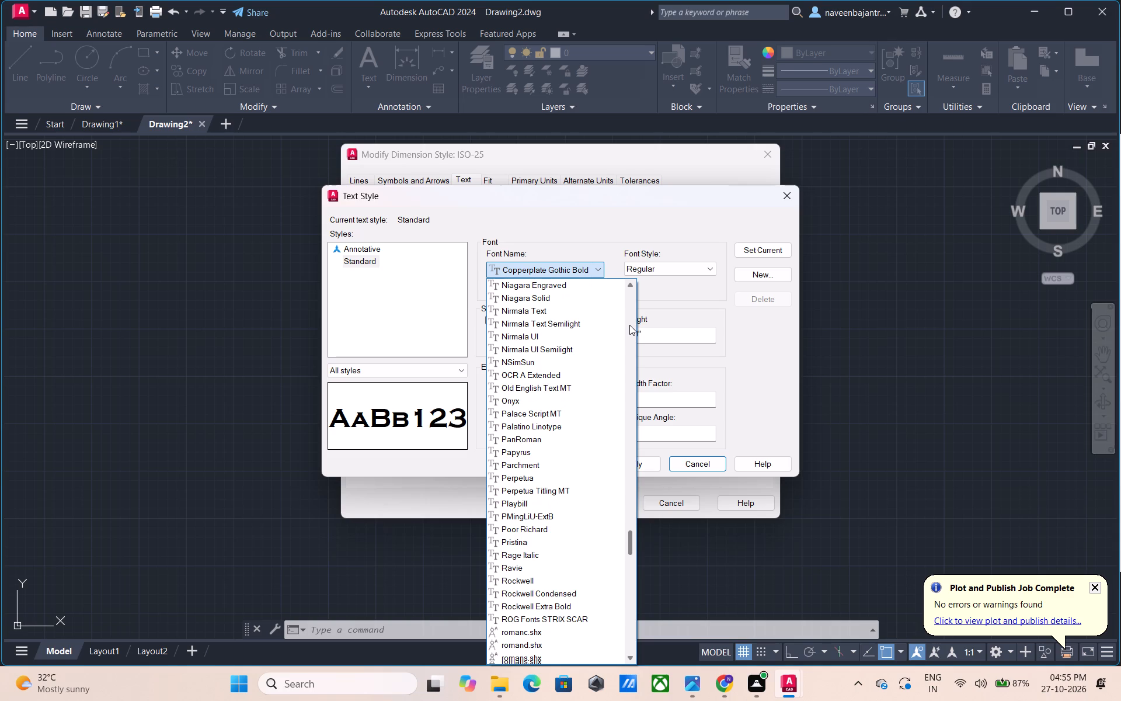
scroll(629, 325, down, 1)
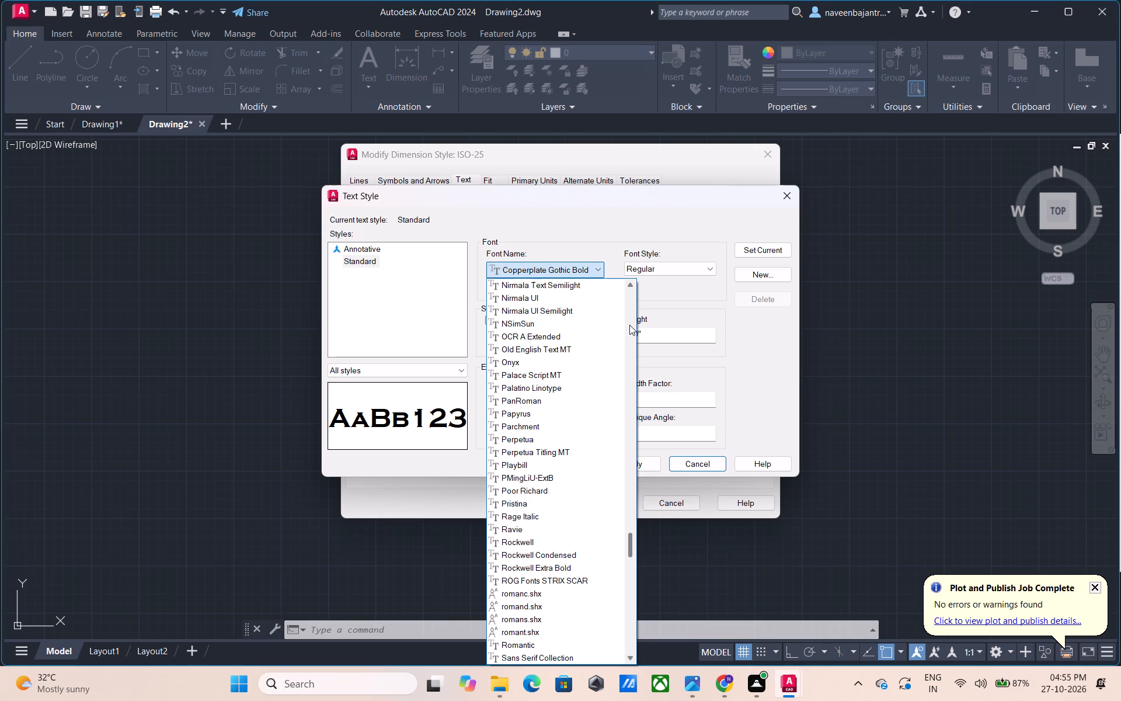
scroll(629, 325, down, 1)
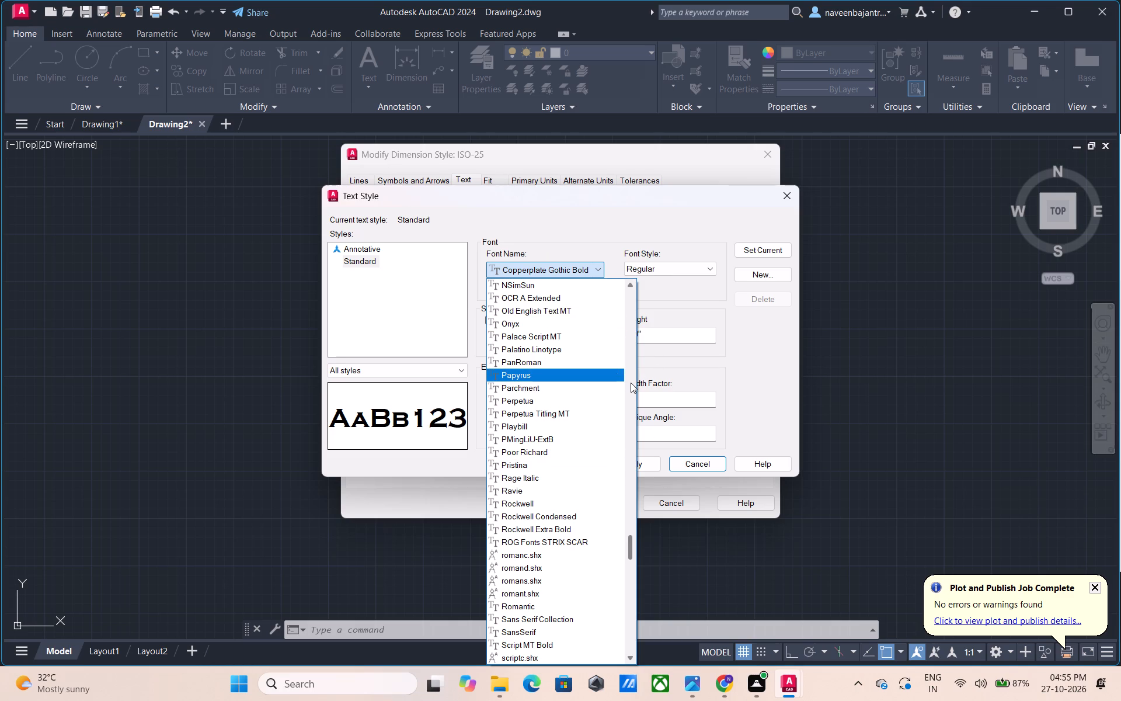
Browse the available fonts for the Standard text style, from the script .shx fonts through the Segoe UI and SimSun families to Sitka Banner.
scroll(631, 383, down, 1)
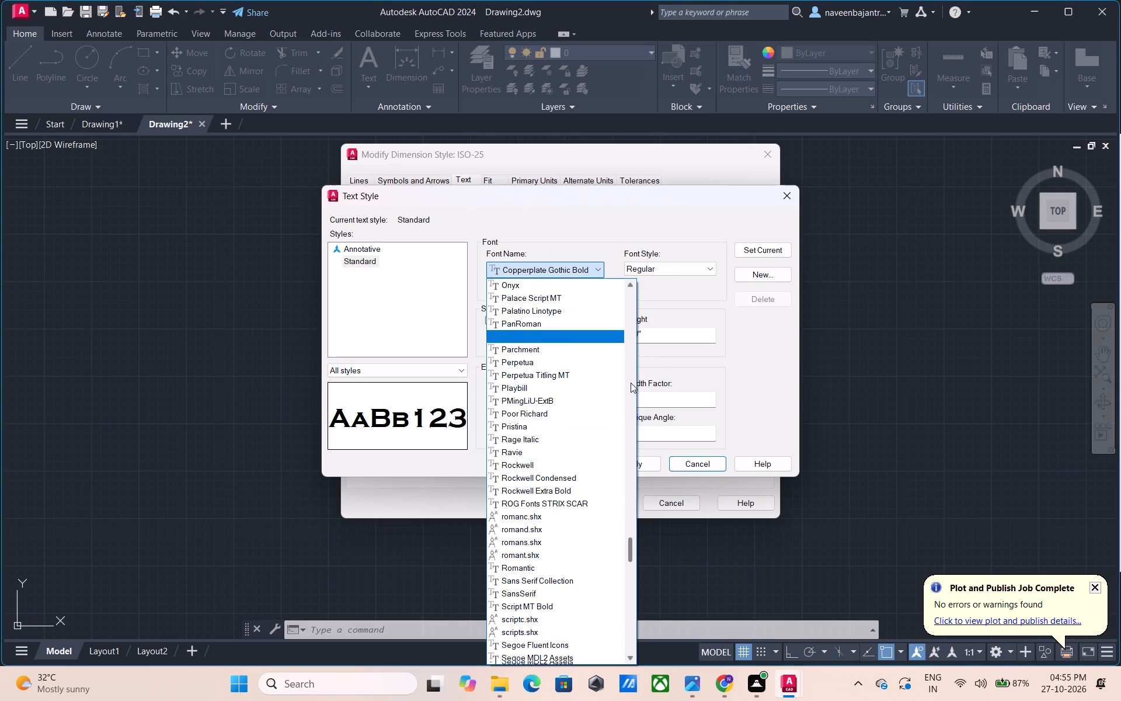
scroll(631, 383, down, 1)
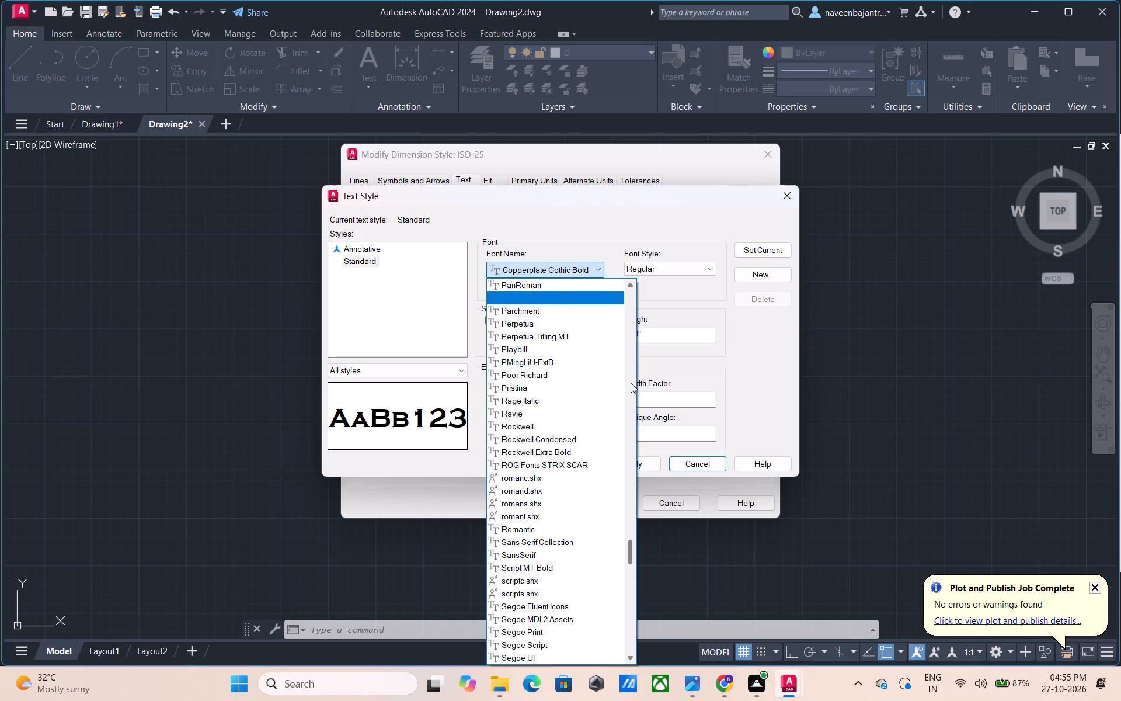
scroll(631, 383, down, 1)
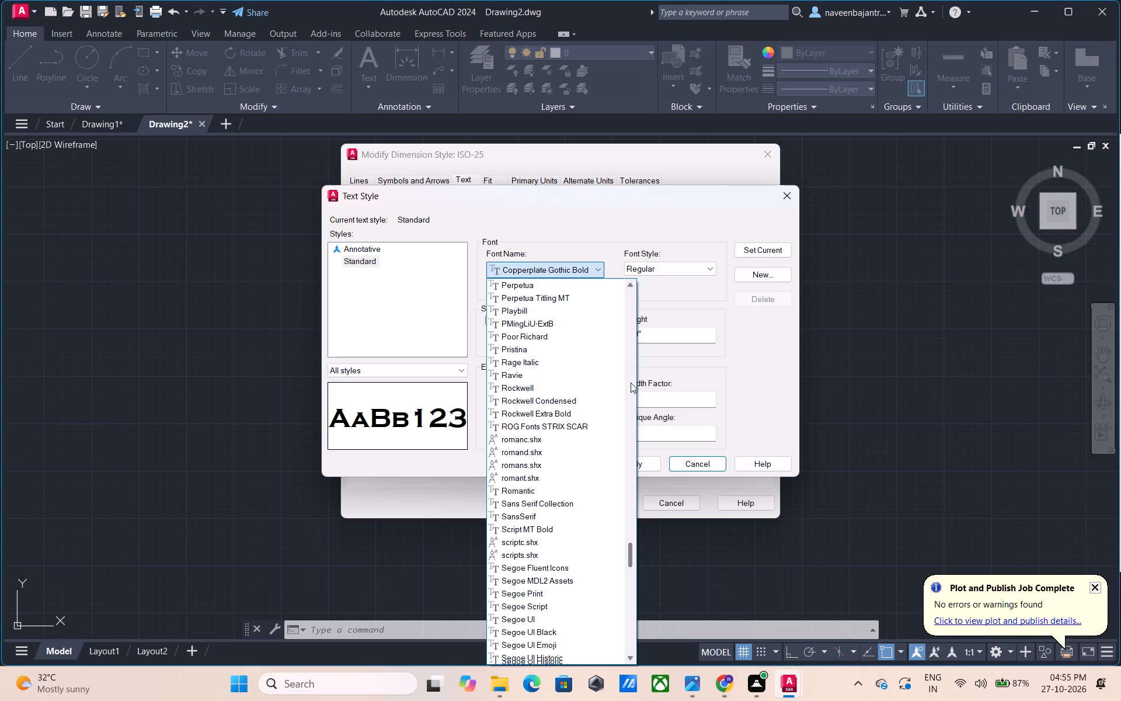
scroll(631, 383, down, 2)
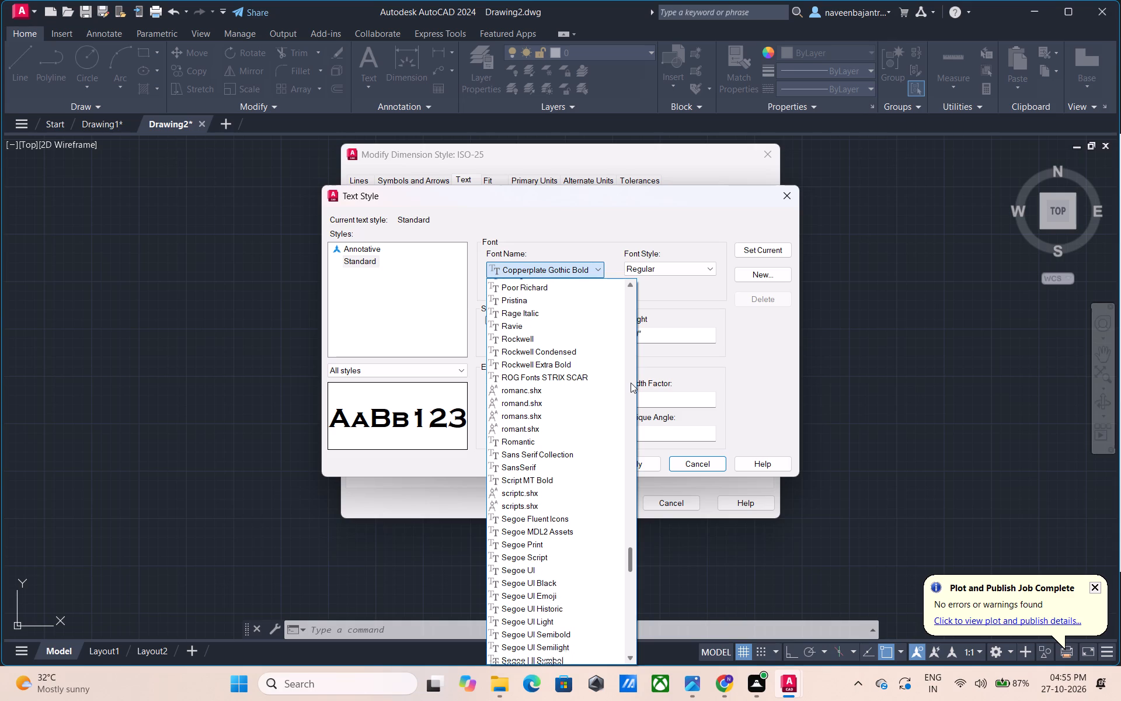
scroll(631, 383, down, 1)
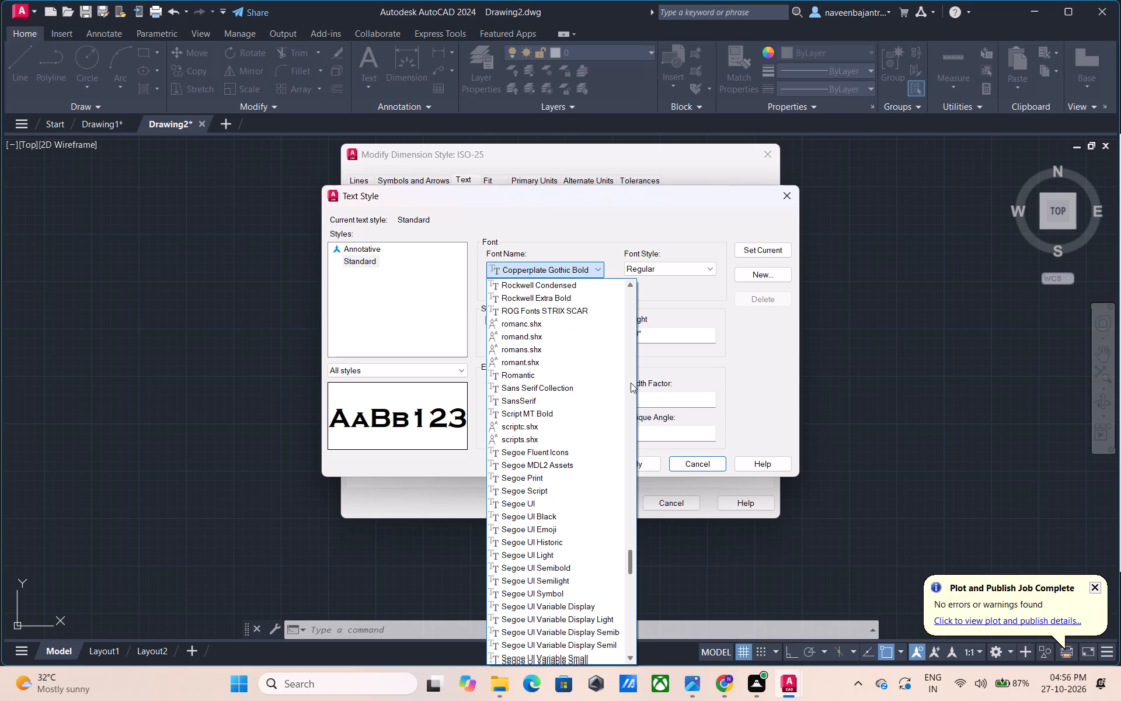
scroll(631, 383, down, 2)
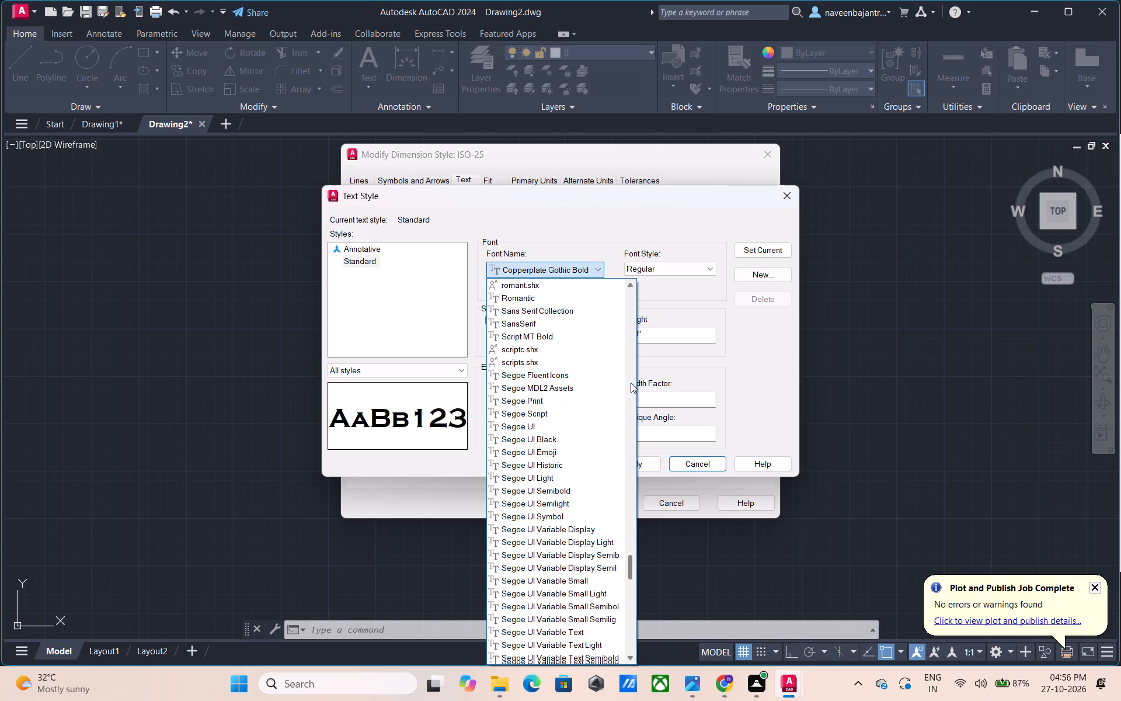
scroll(631, 383, down, 1)
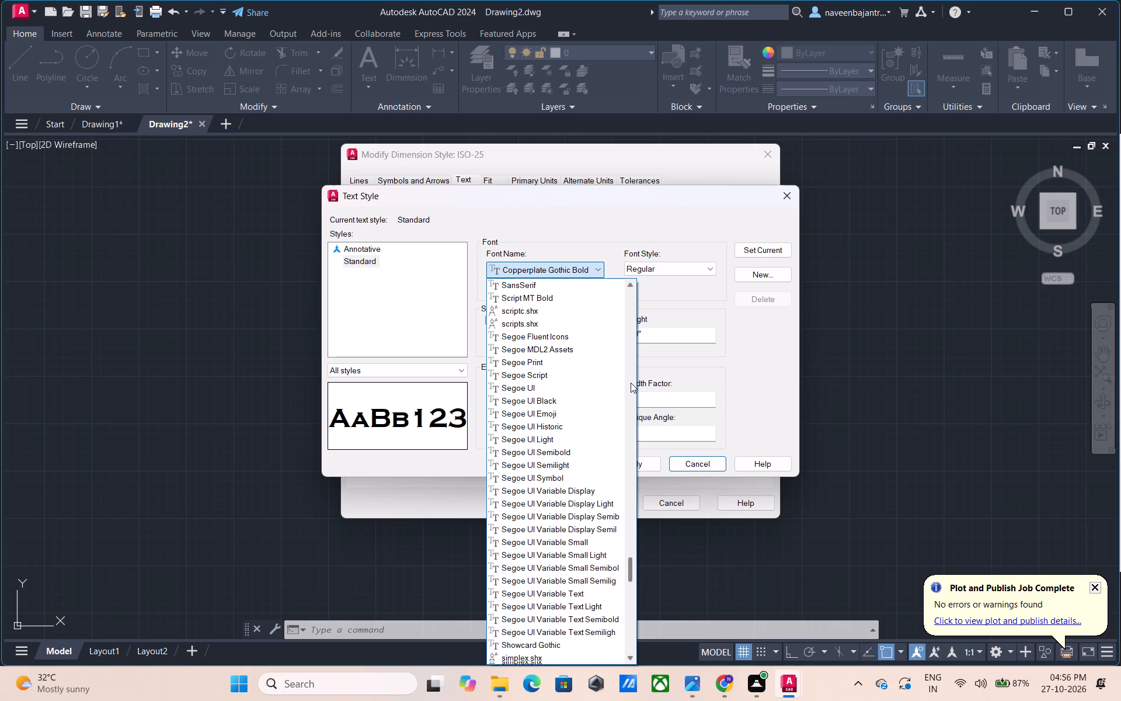
scroll(631, 383, down, 1)
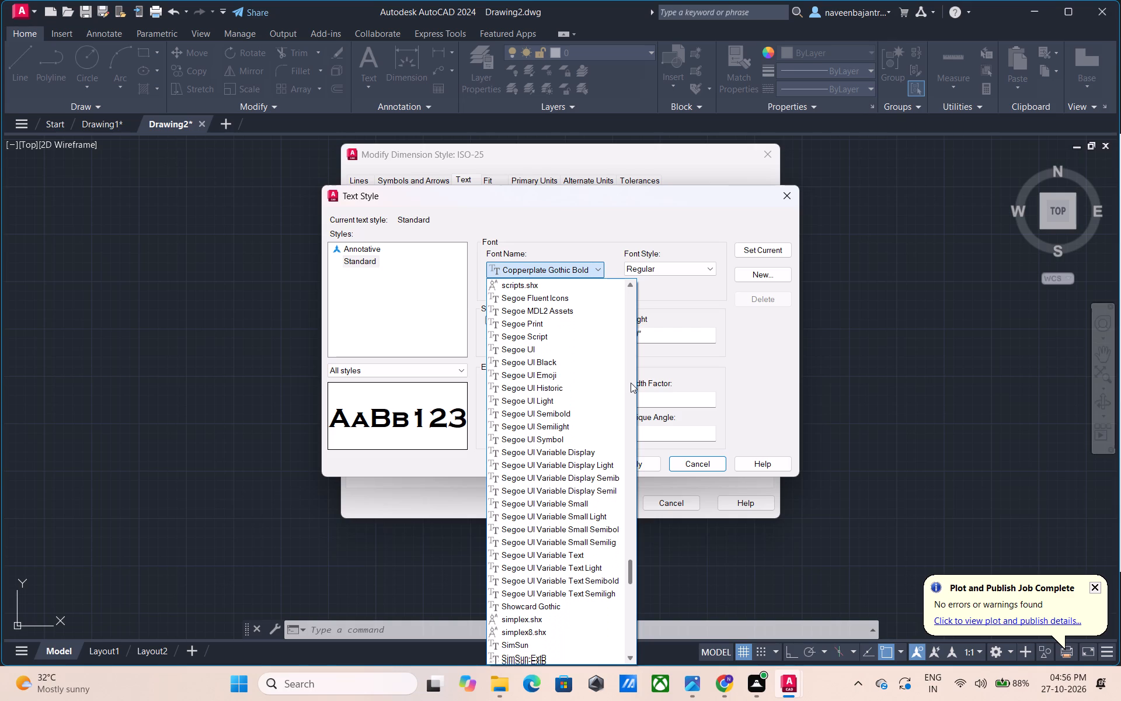
scroll(631, 383, down, 2)
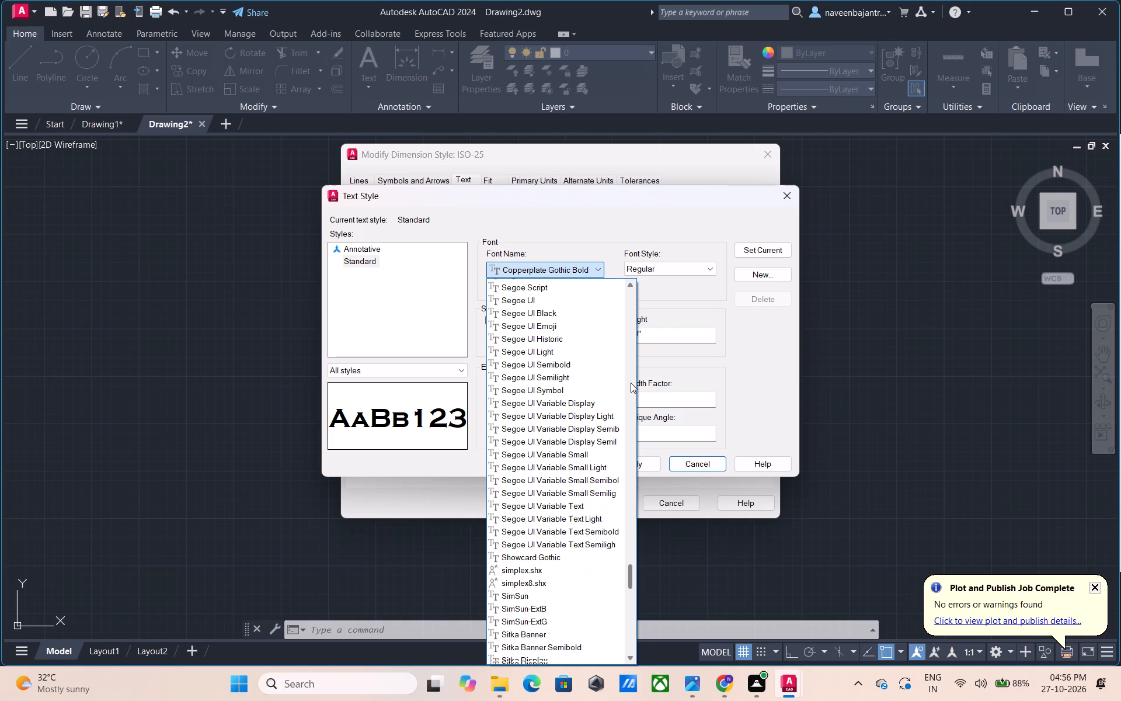
Browse the available fonts for the Standard text style, from the Segoe UI and Sitka families through the ST fonts to the Swis721 family.
scroll(631, 383, down, 1)
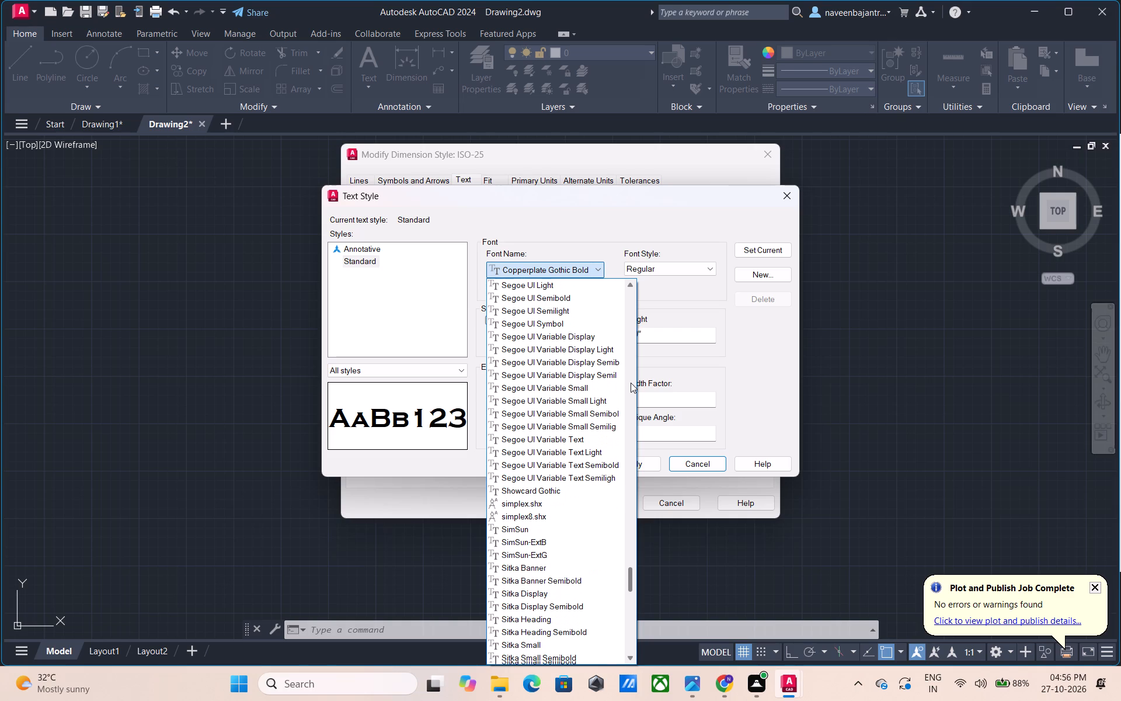
scroll(631, 383, down, 1)
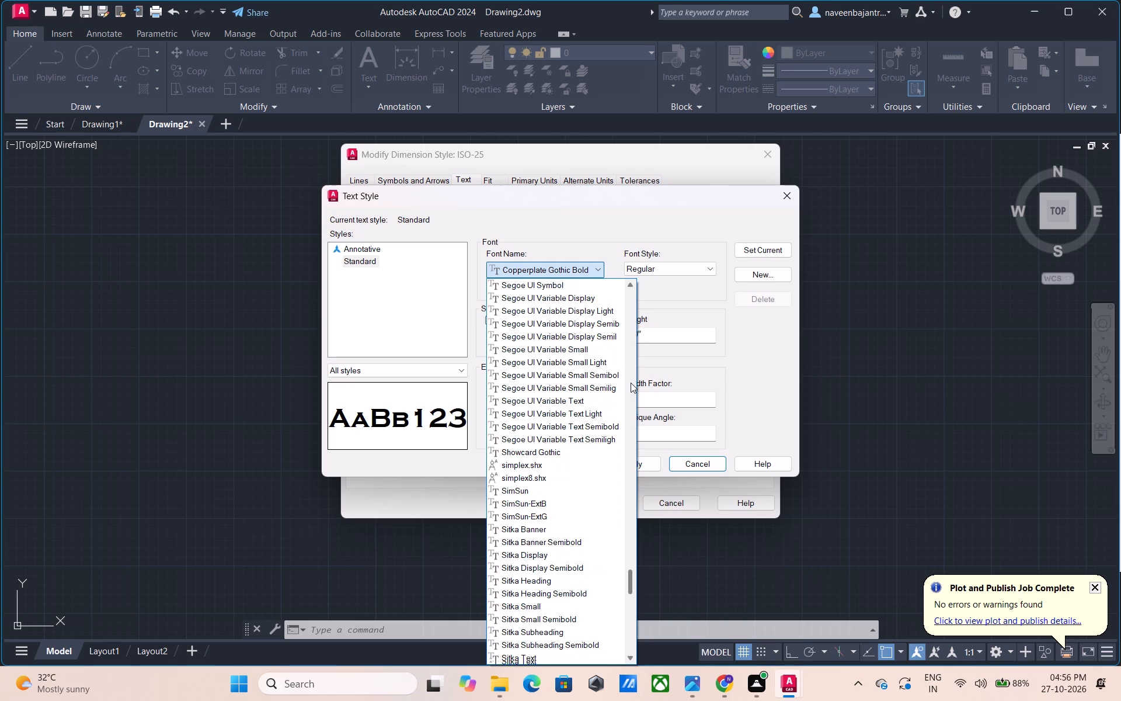
scroll(631, 383, down, 1)
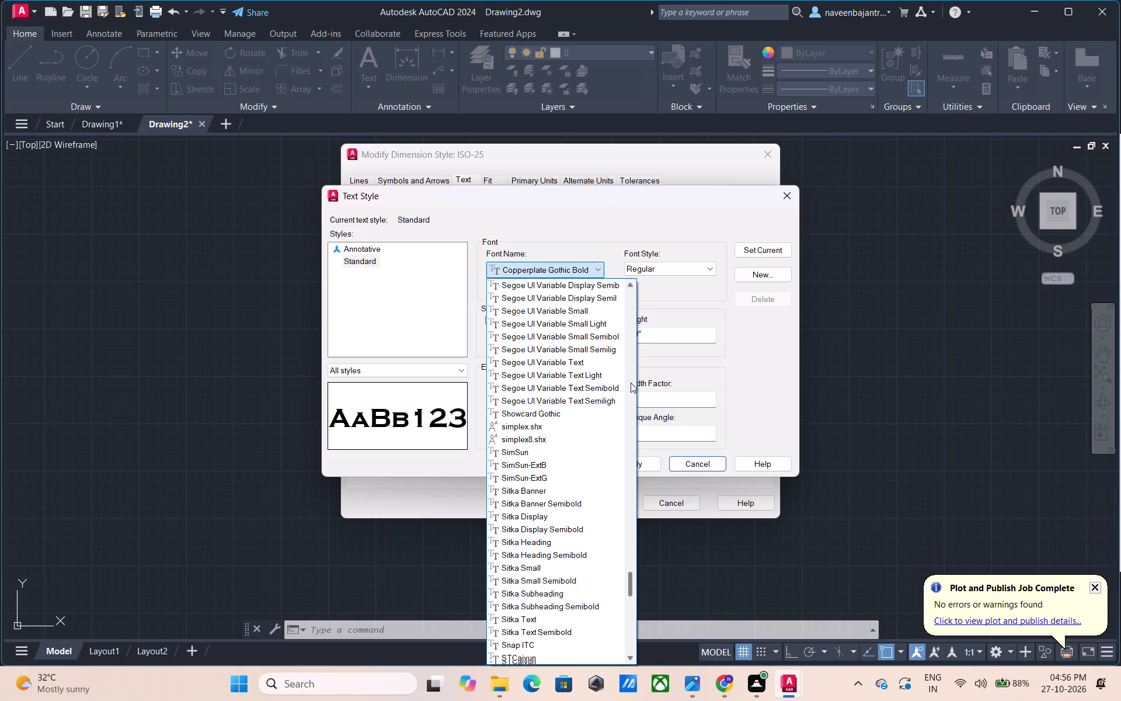
scroll(631, 383, down, 1)
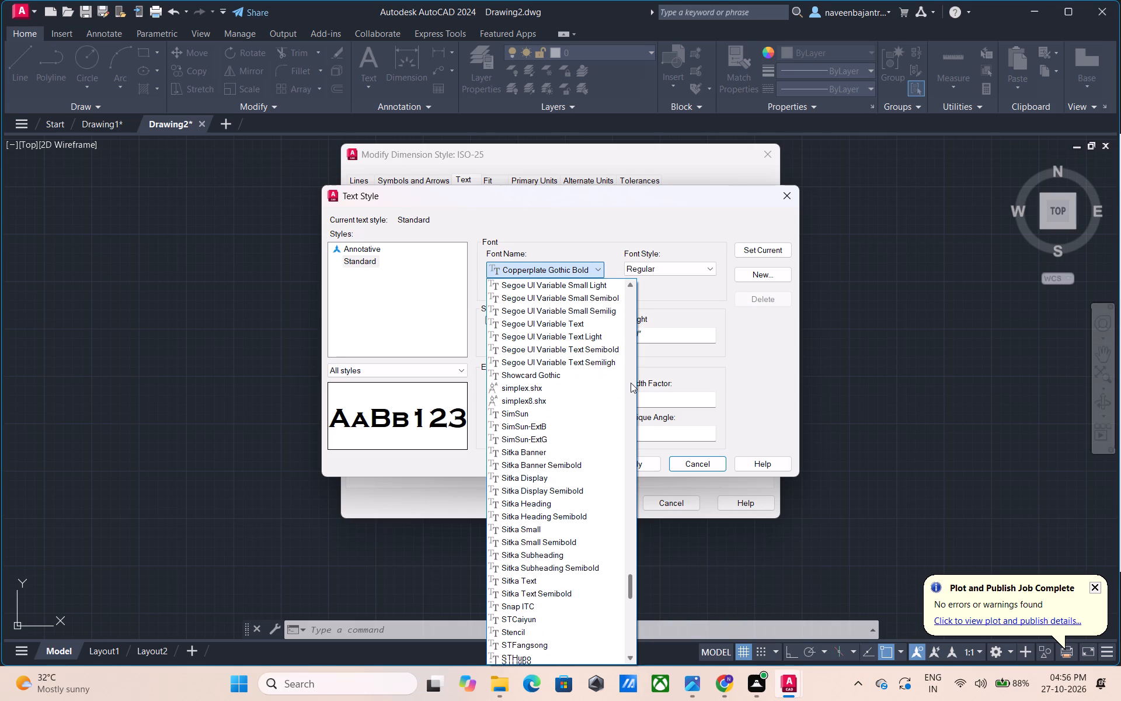
scroll(631, 383, down, 1)
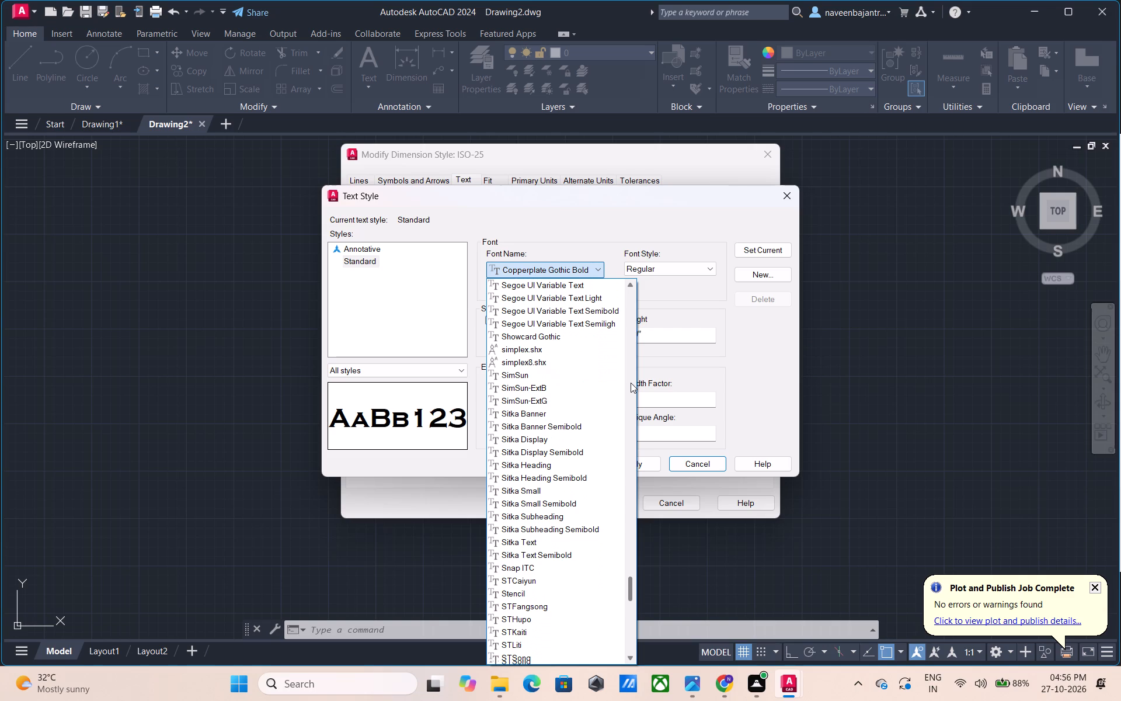
scroll(631, 383, down, 2)
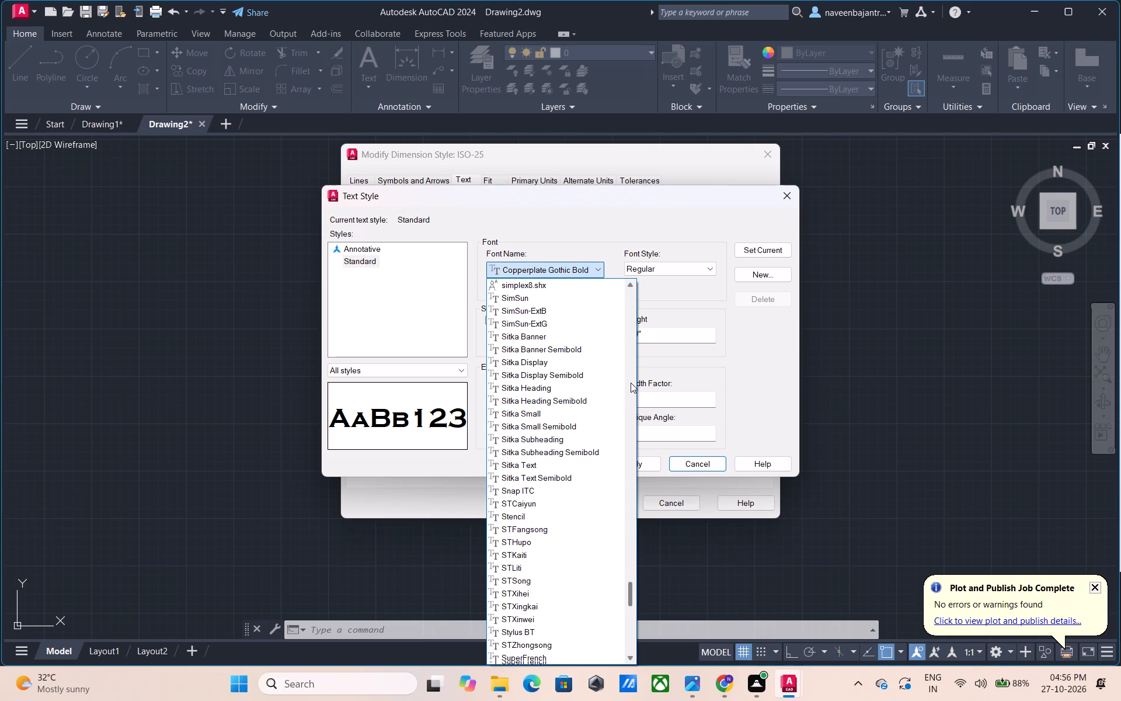
scroll(631, 383, down, 1)
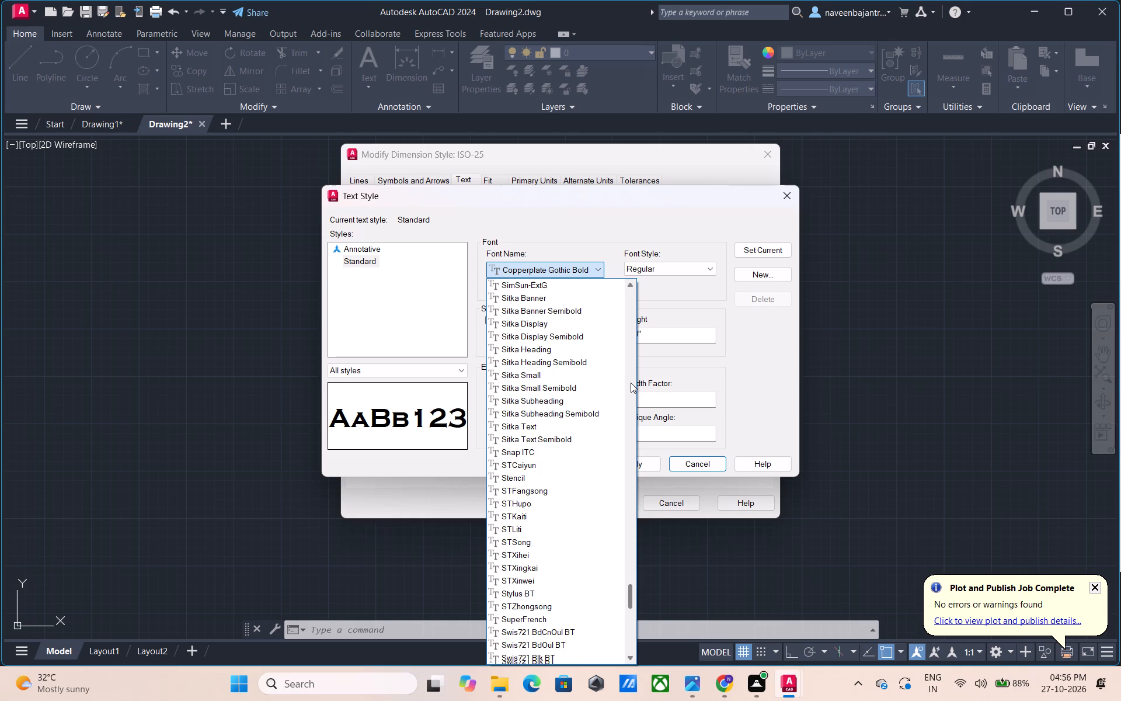
scroll(631, 383, down, 1)
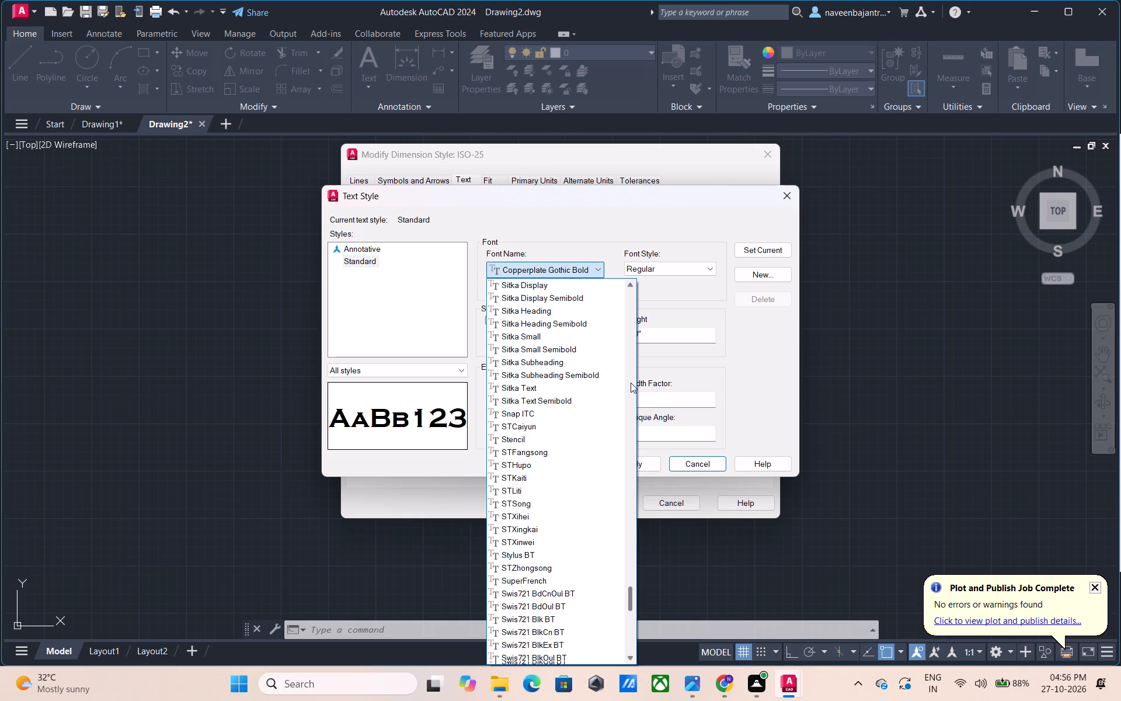
scroll(631, 383, down, 1)
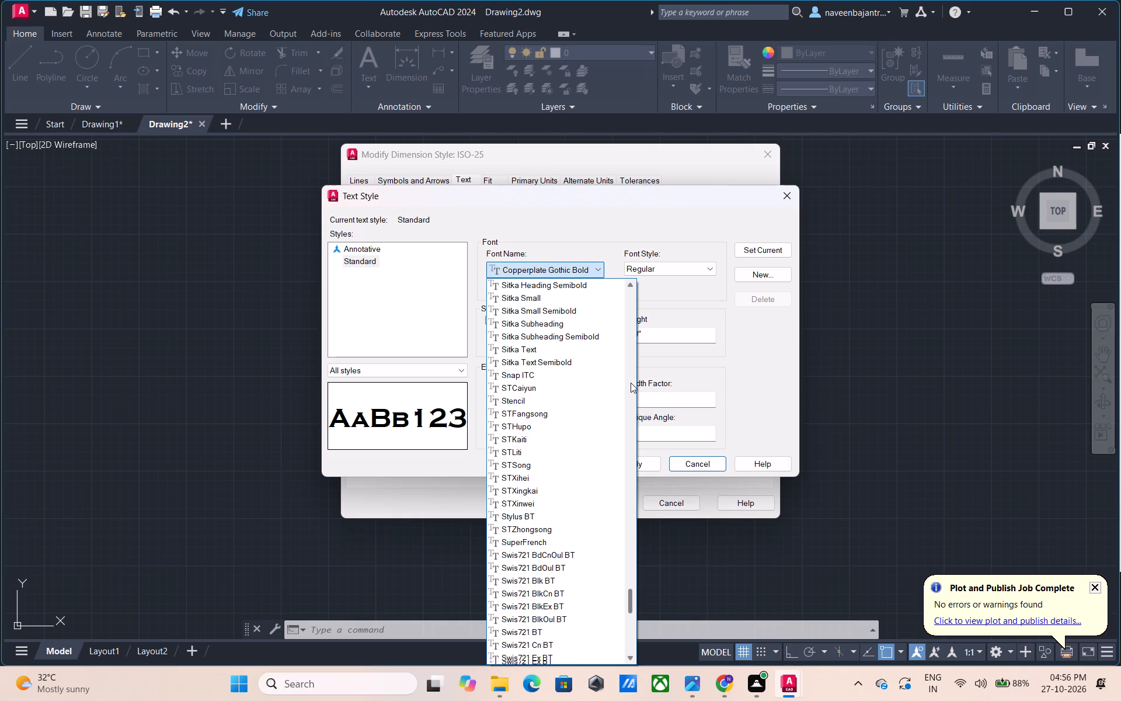
scroll(631, 383, down, 1)
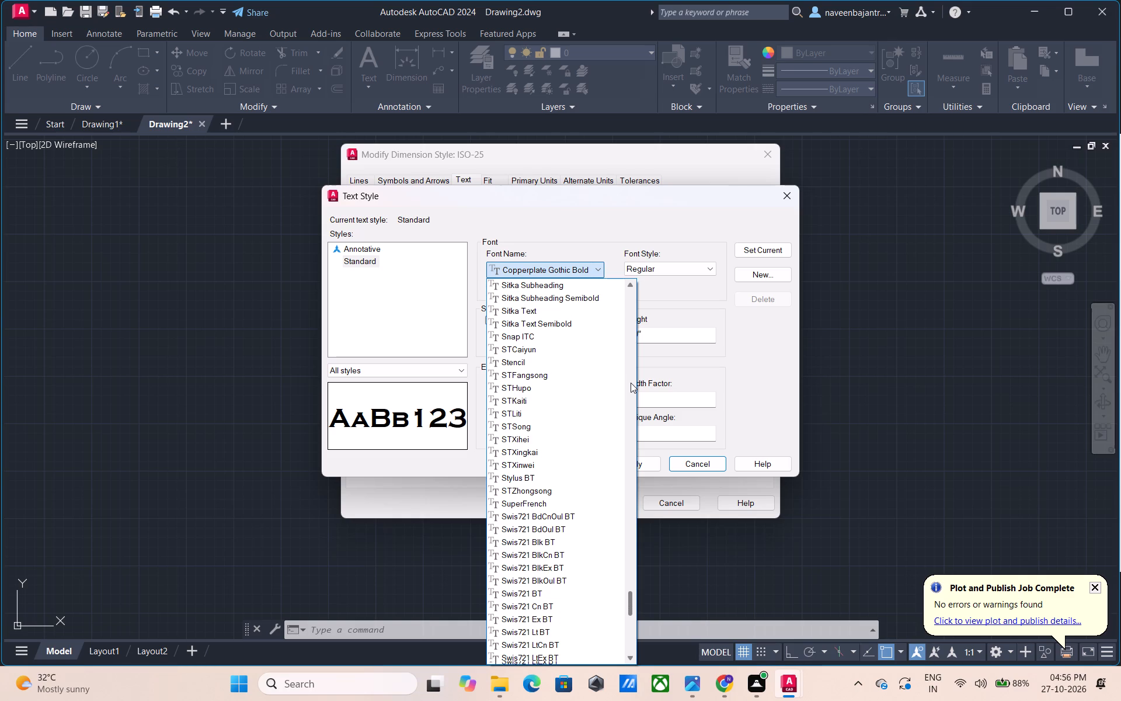
scroll(631, 383, down, 1)
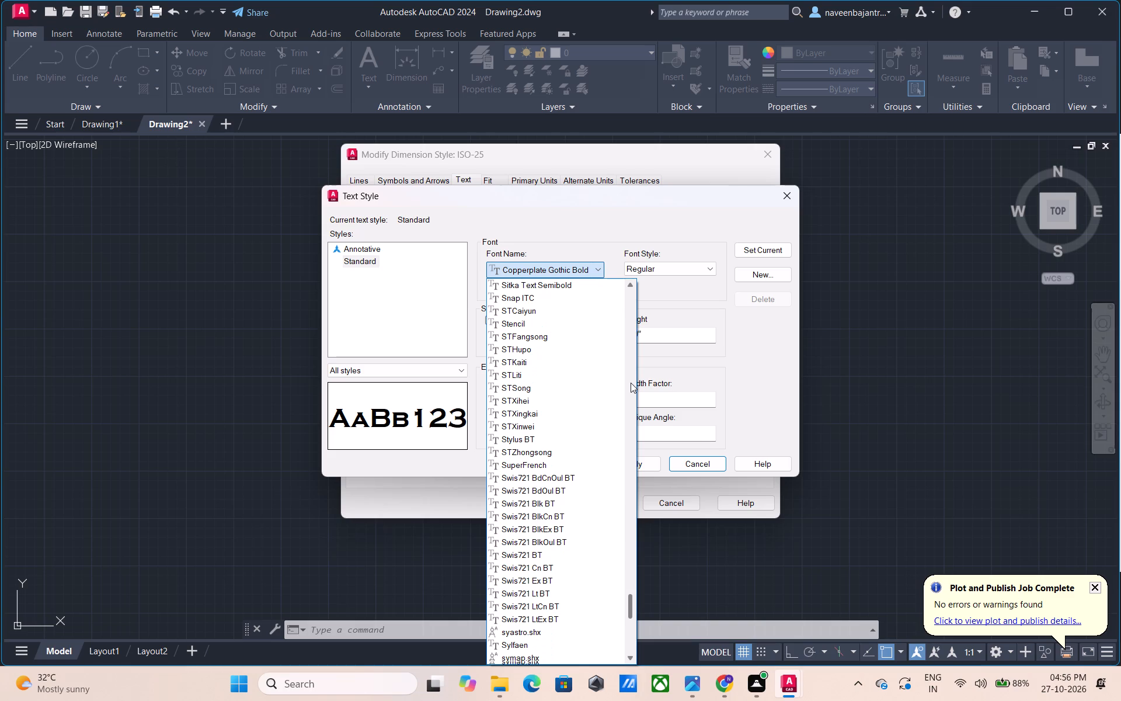
Set the Standard text style's font to Times New Roman, apply it, make the style current and close the text style settings.
scroll(631, 383, down, 1)
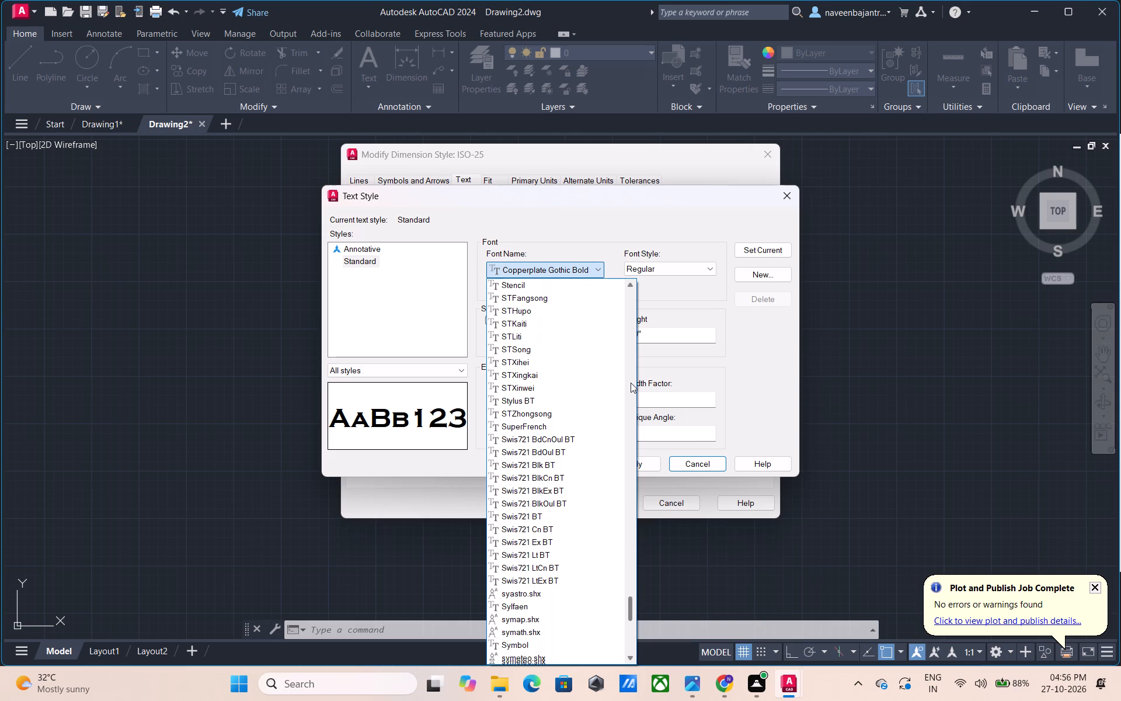
scroll(631, 383, down, 1)
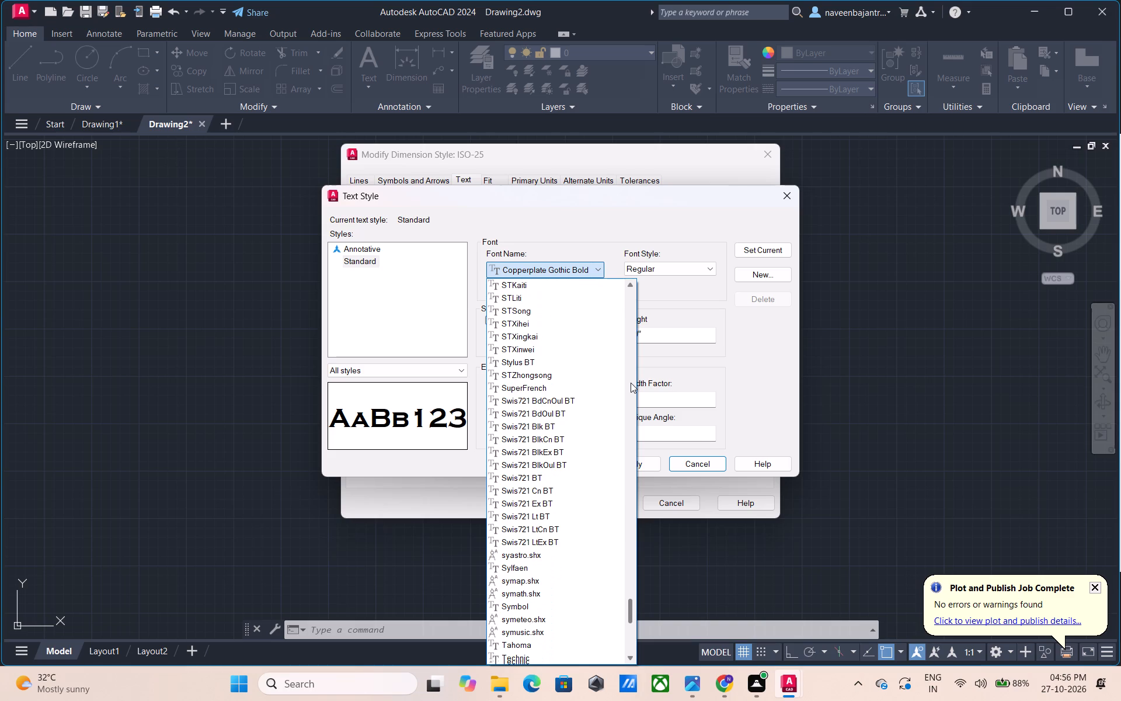
scroll(631, 383, down, 1)
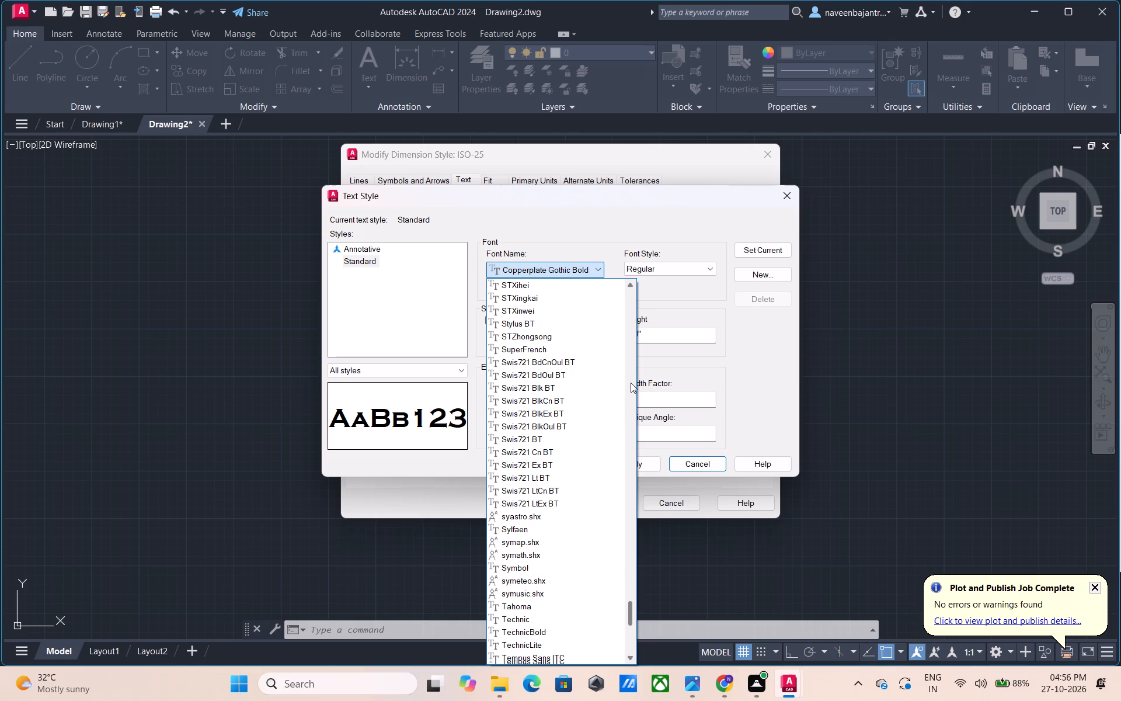
scroll(631, 383, down, 1)
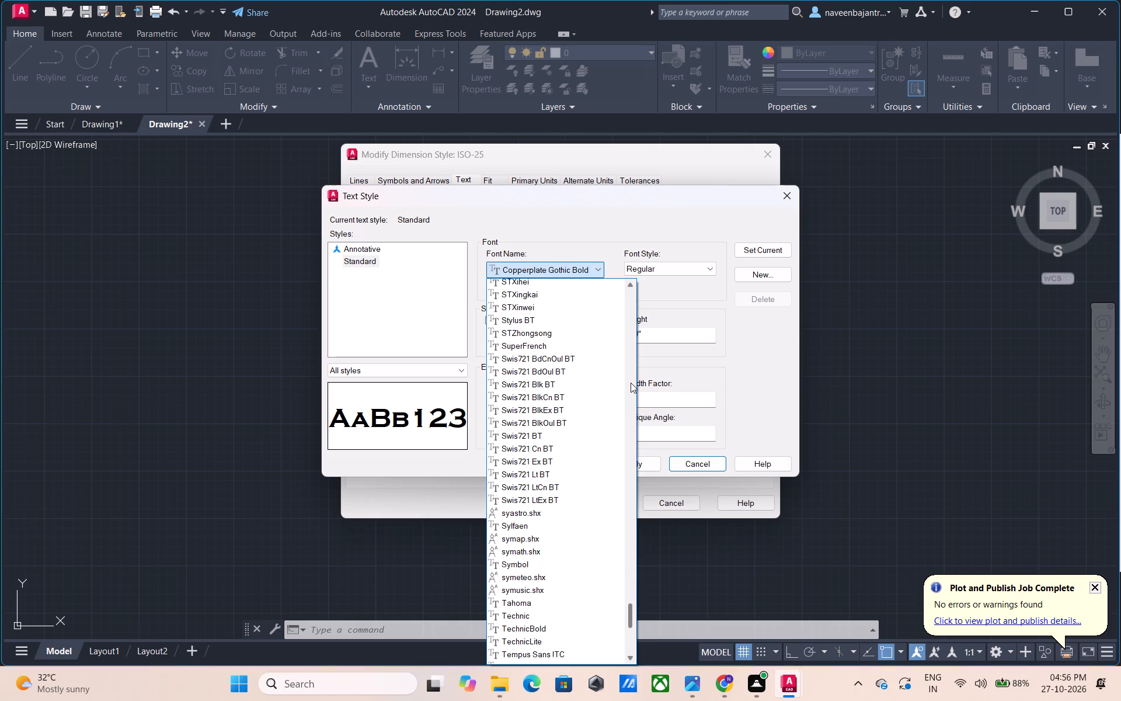
scroll(631, 383, down, 1)
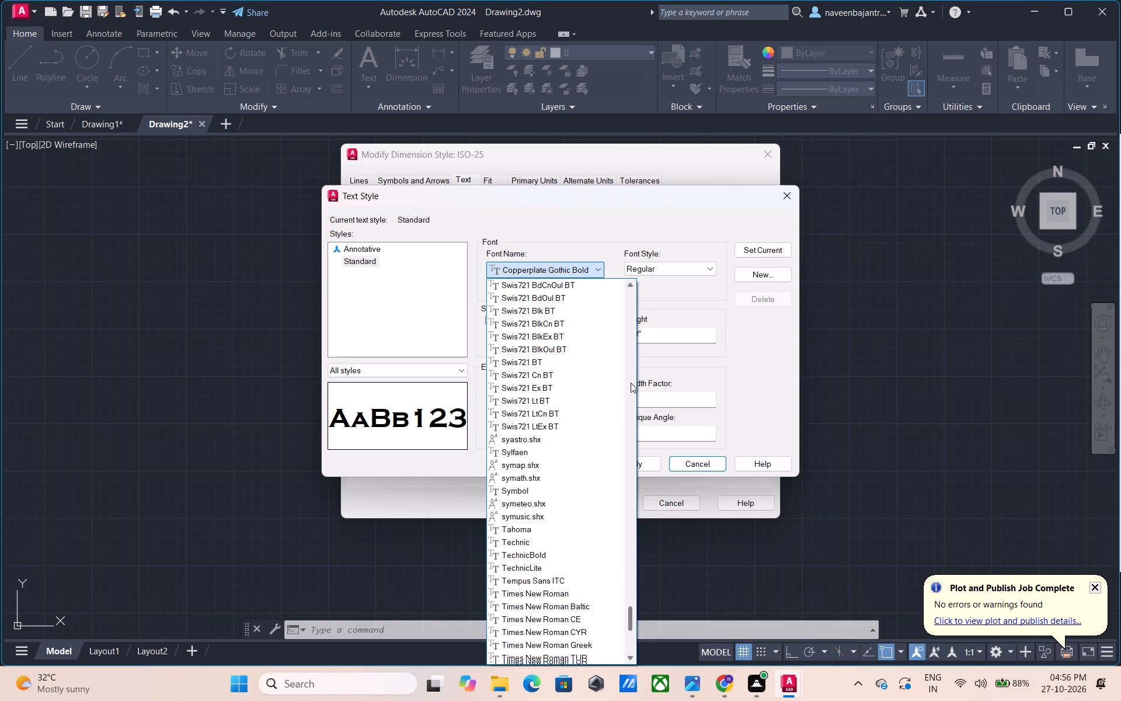
scroll(631, 383, down, 1)
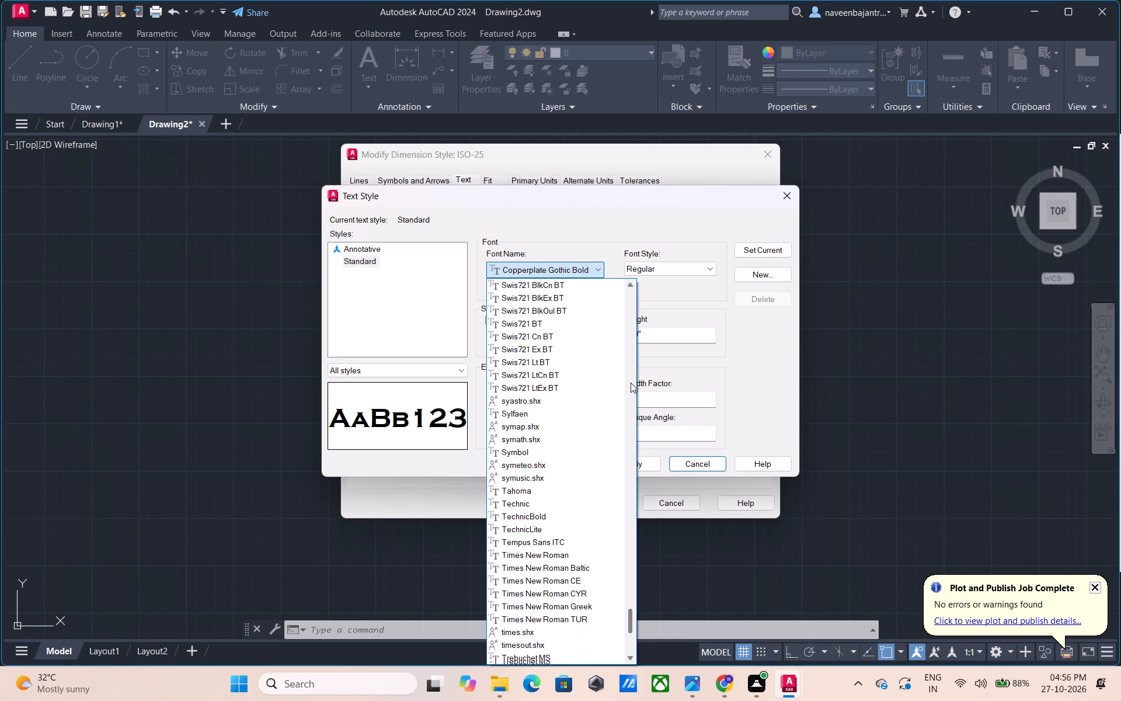
scroll(631, 383, down, 1)
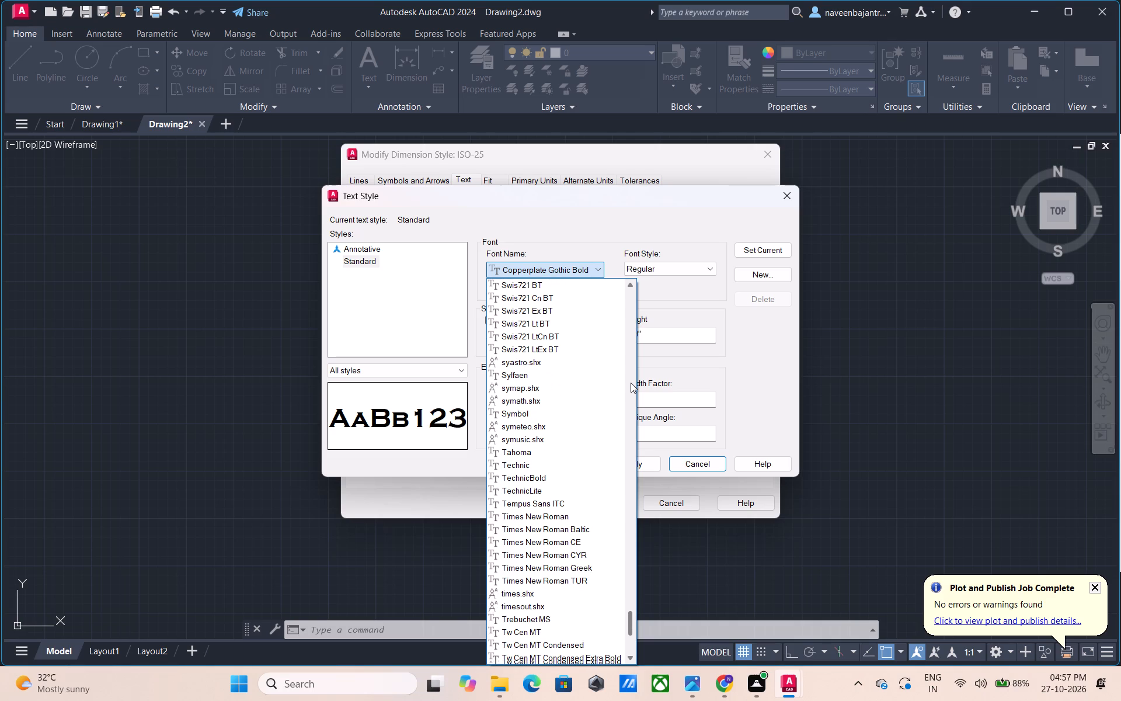
scroll(631, 383, down, 1)
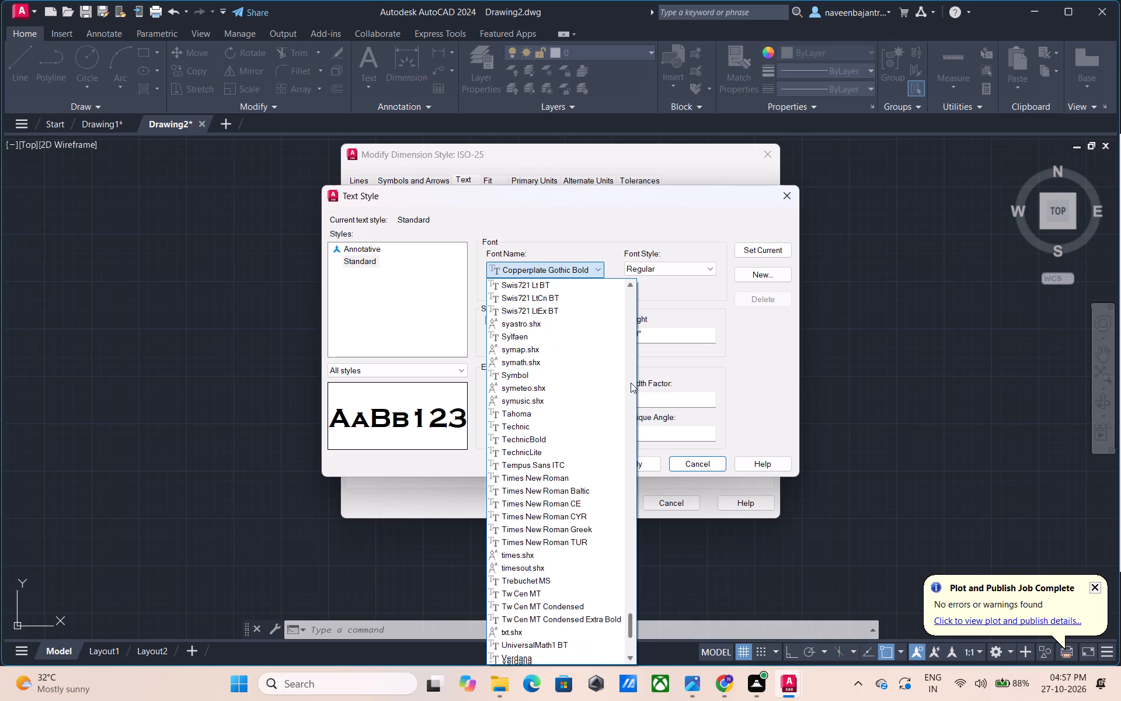
click(564, 473)
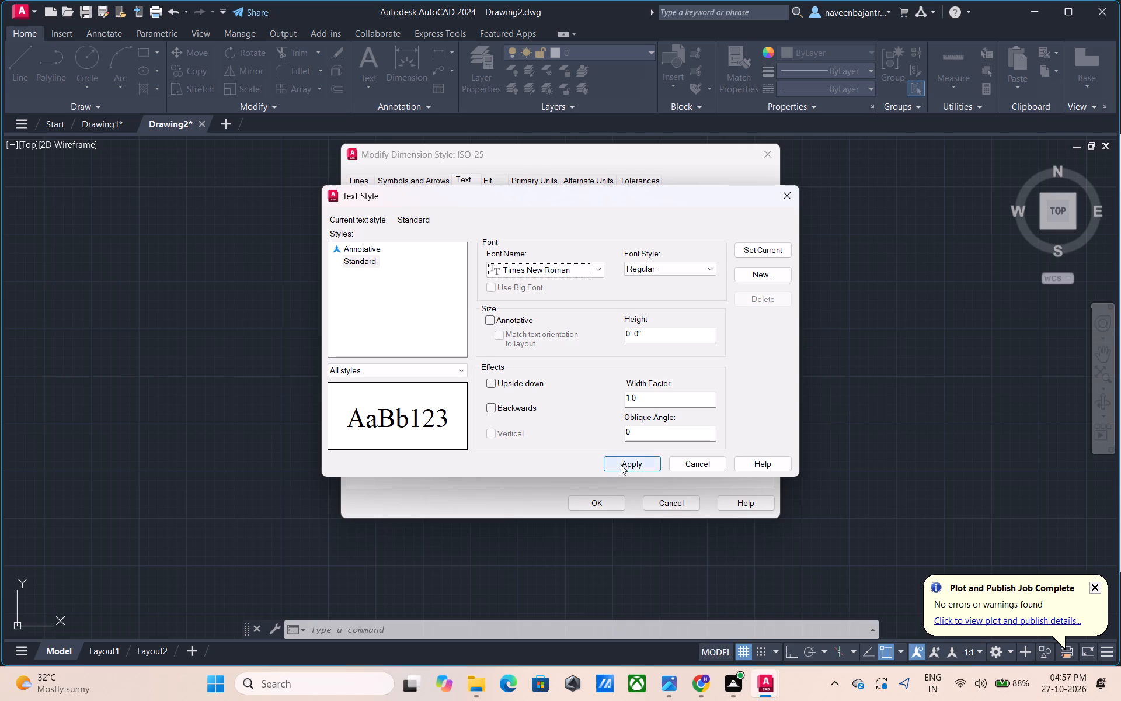
click(621, 464)
click(772, 246)
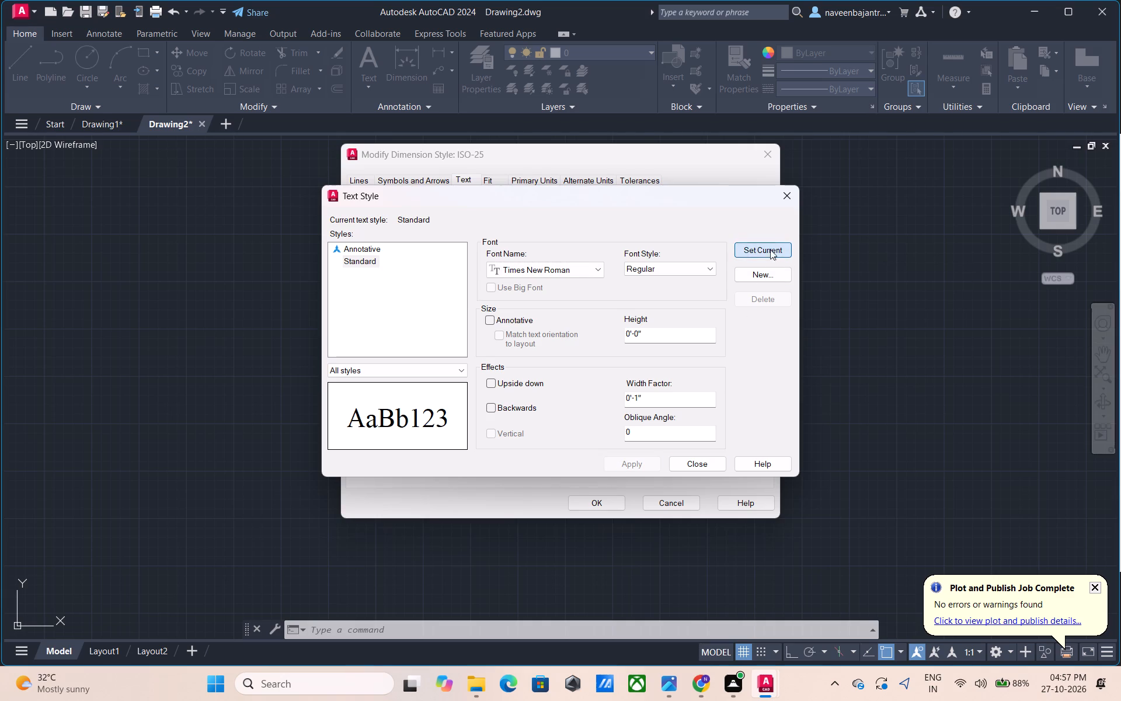
click(690, 466)
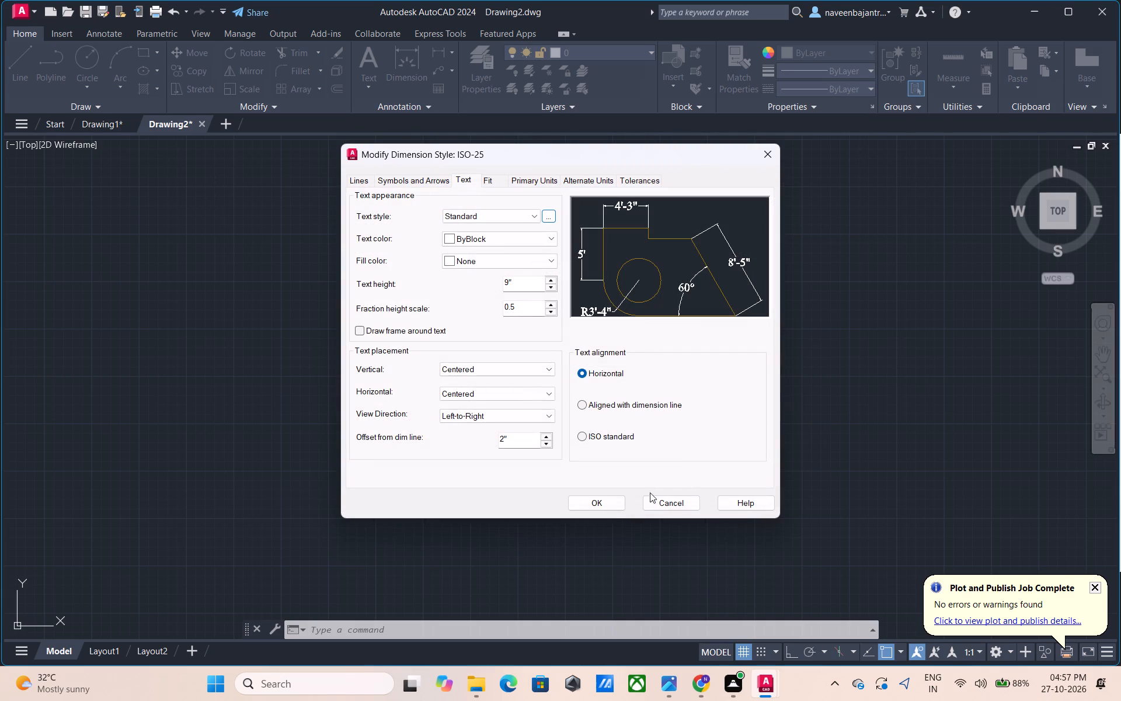
Accept the ISO-25 dimension style changes, set ISO-25 as the current dimension style and close the style manager.
click(612, 506)
click(734, 261)
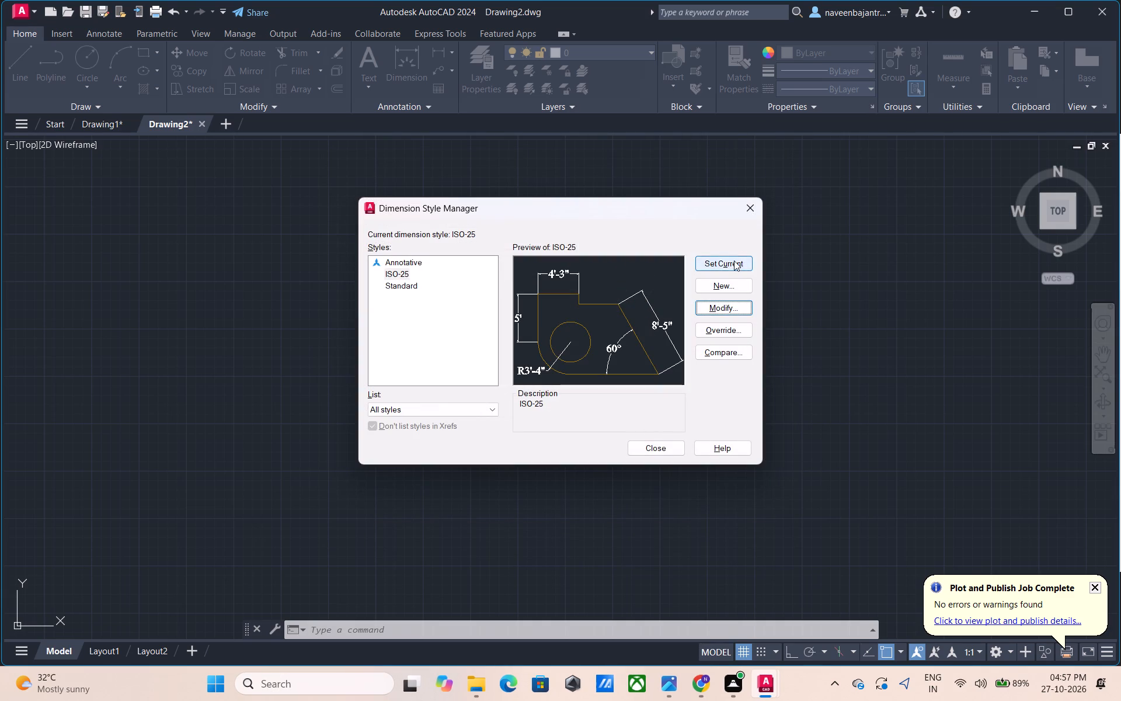
click(672, 449)
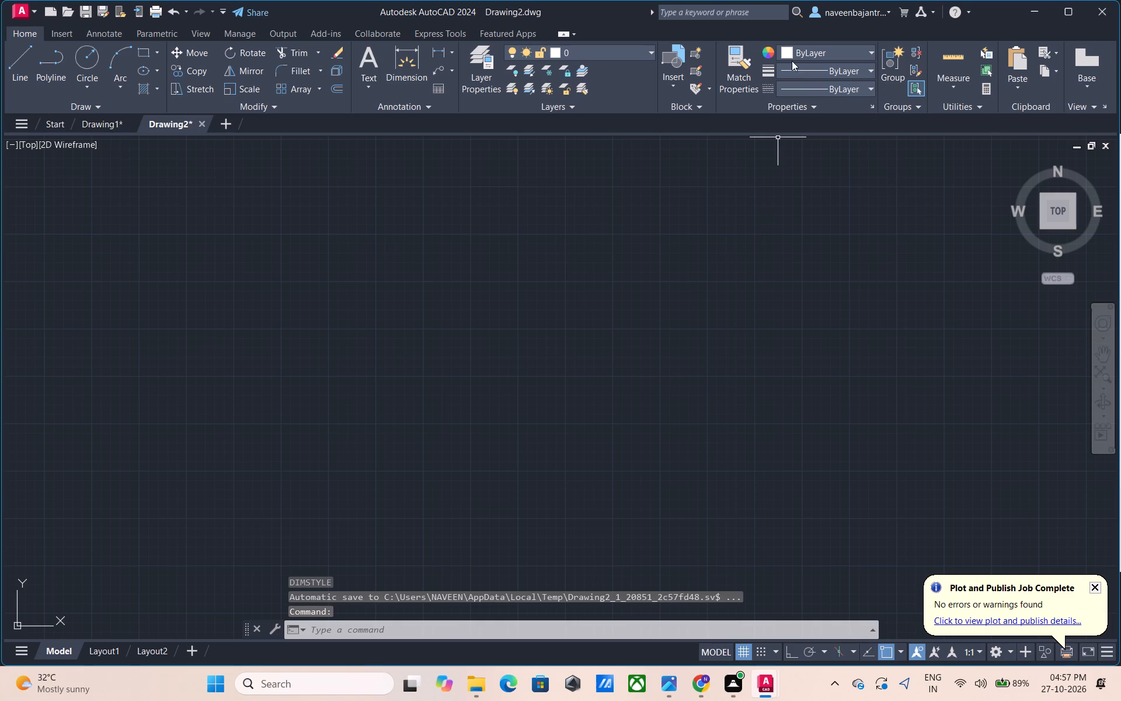
Open the colour books for the current object colour and browse the DIC COLOR GUIDE(R) swatches from the beginning to DIC 199.
click(792, 53)
click(805, 240)
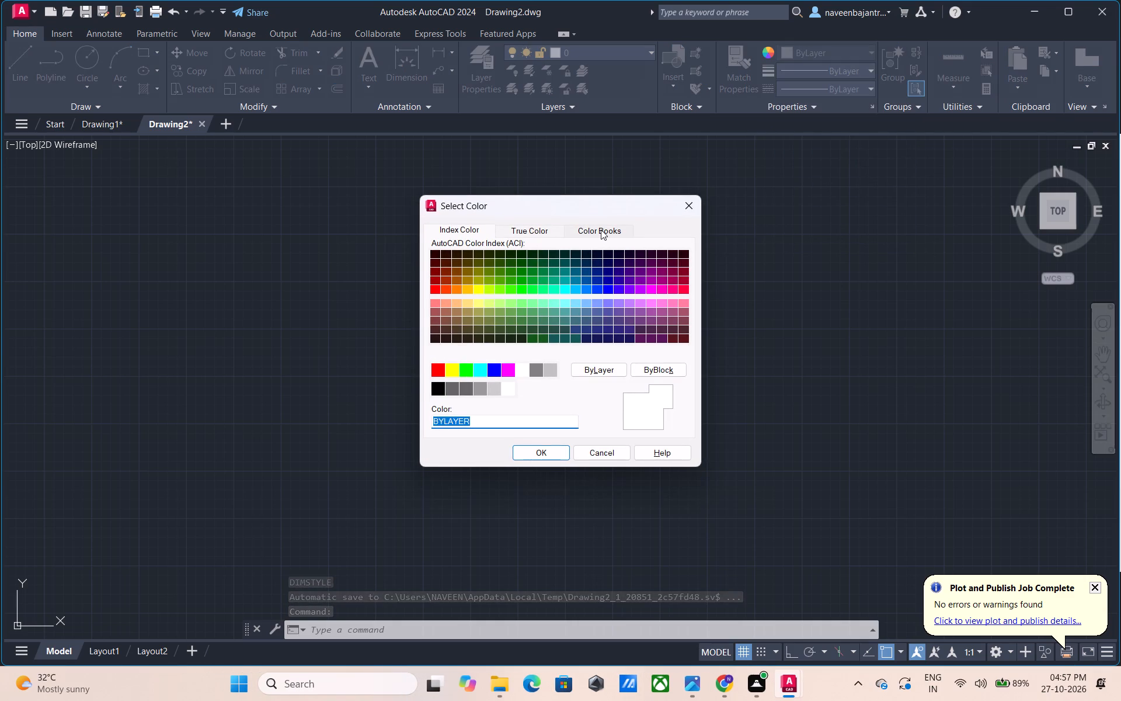
click(601, 230)
click(594, 394)
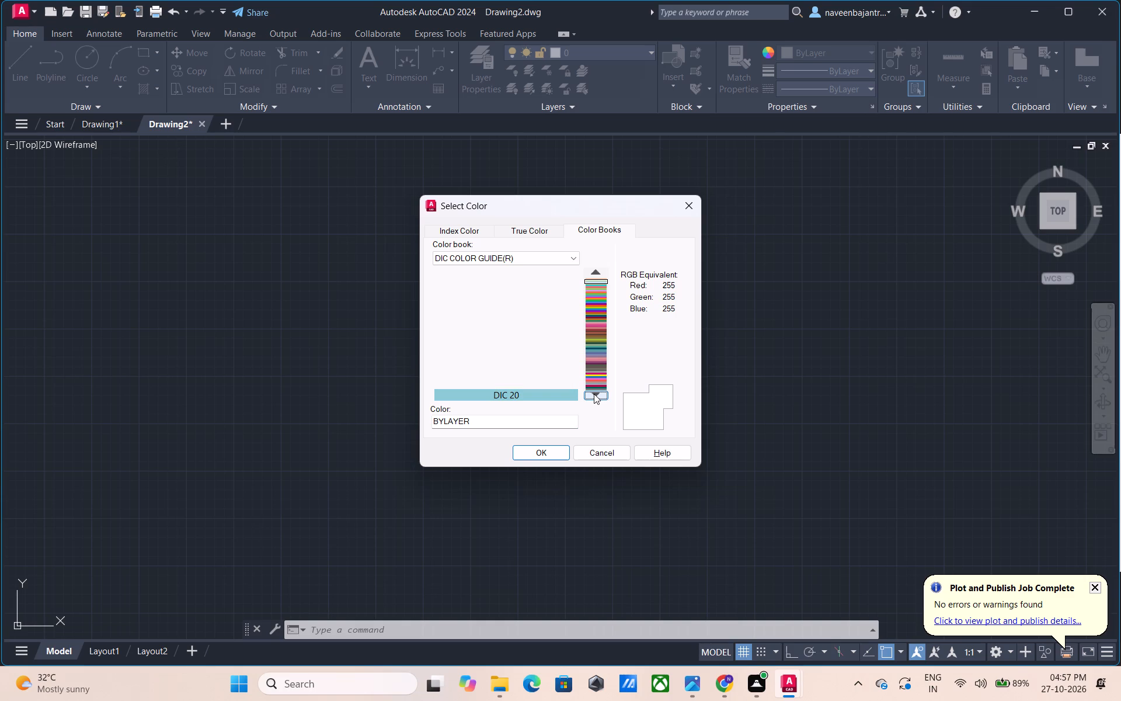
click(594, 394)
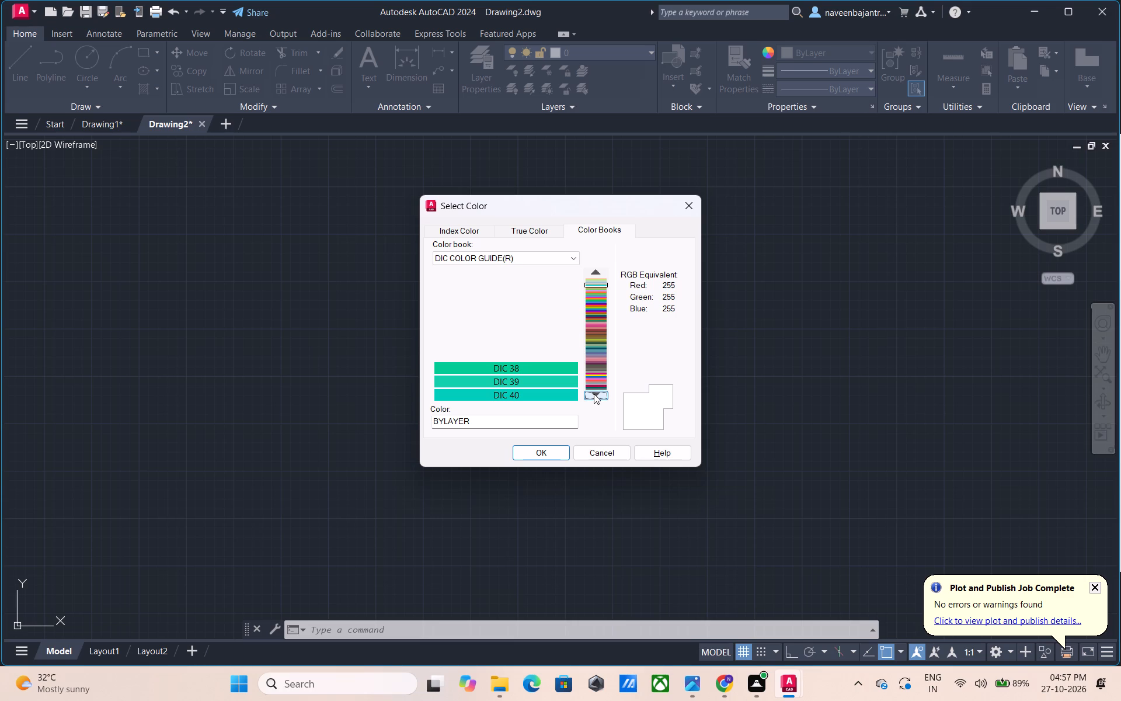
click(594, 394)
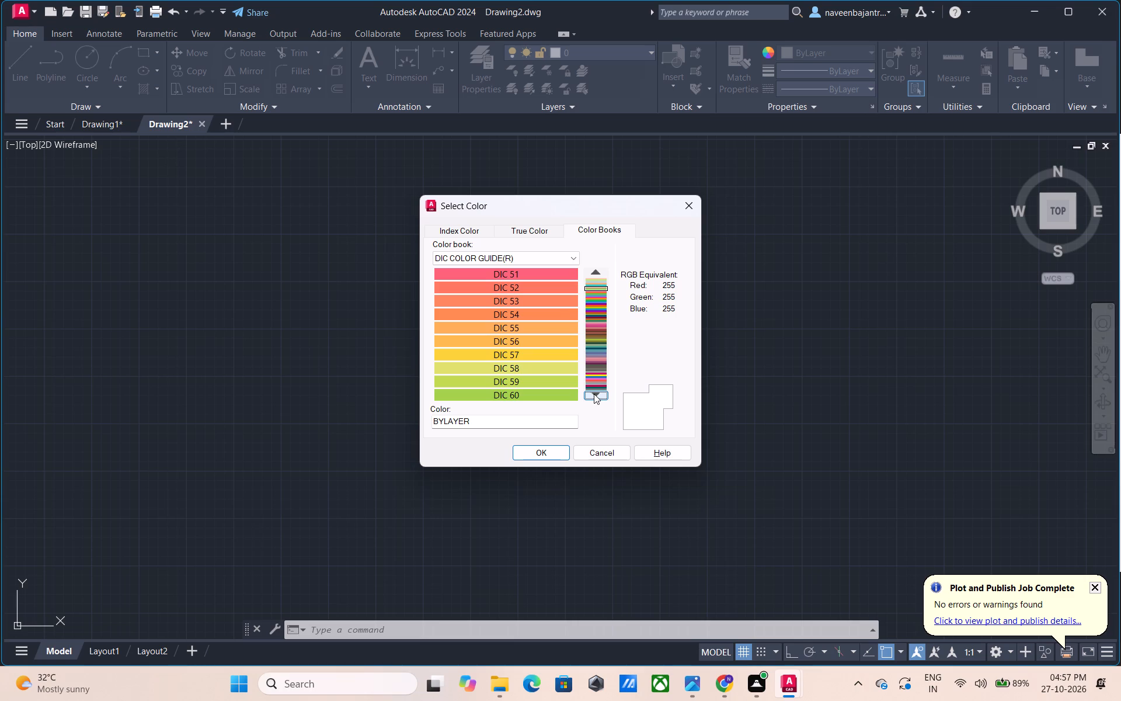
click(594, 394)
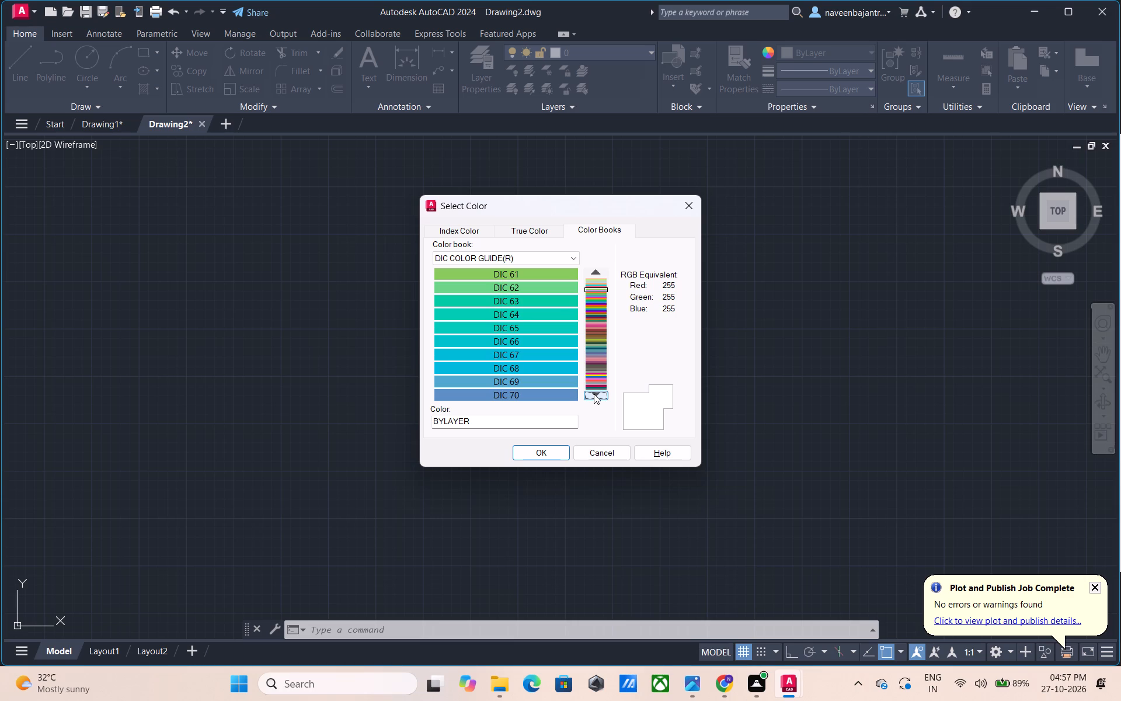
click(594, 394)
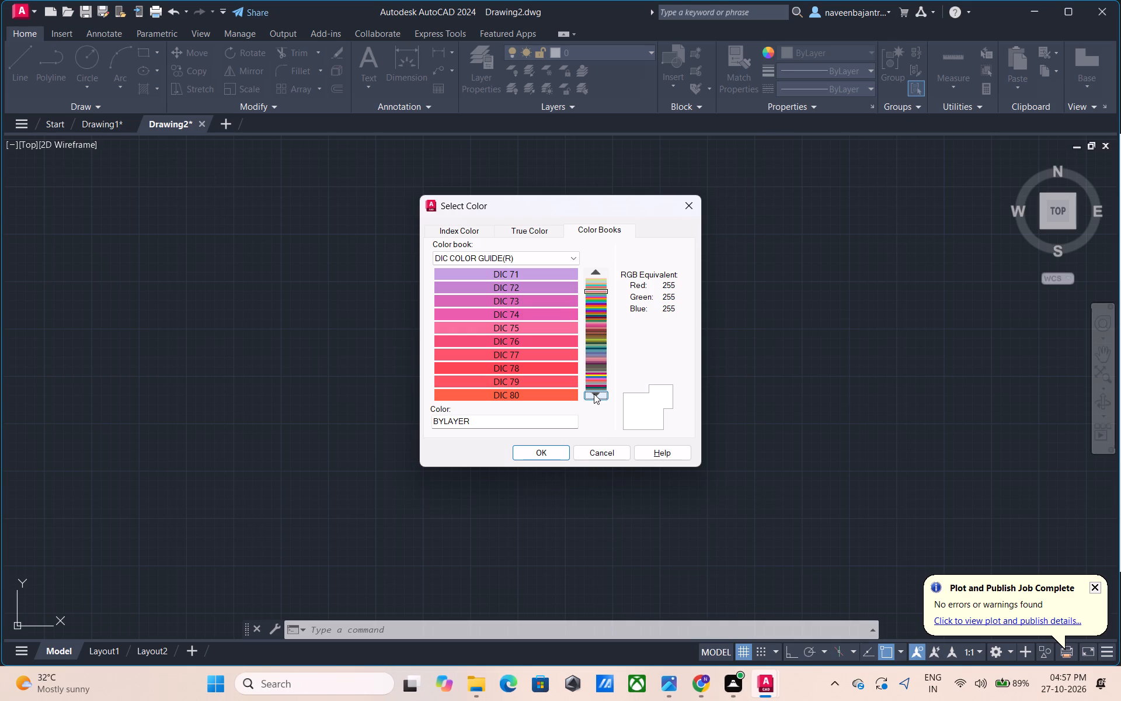
click(594, 394)
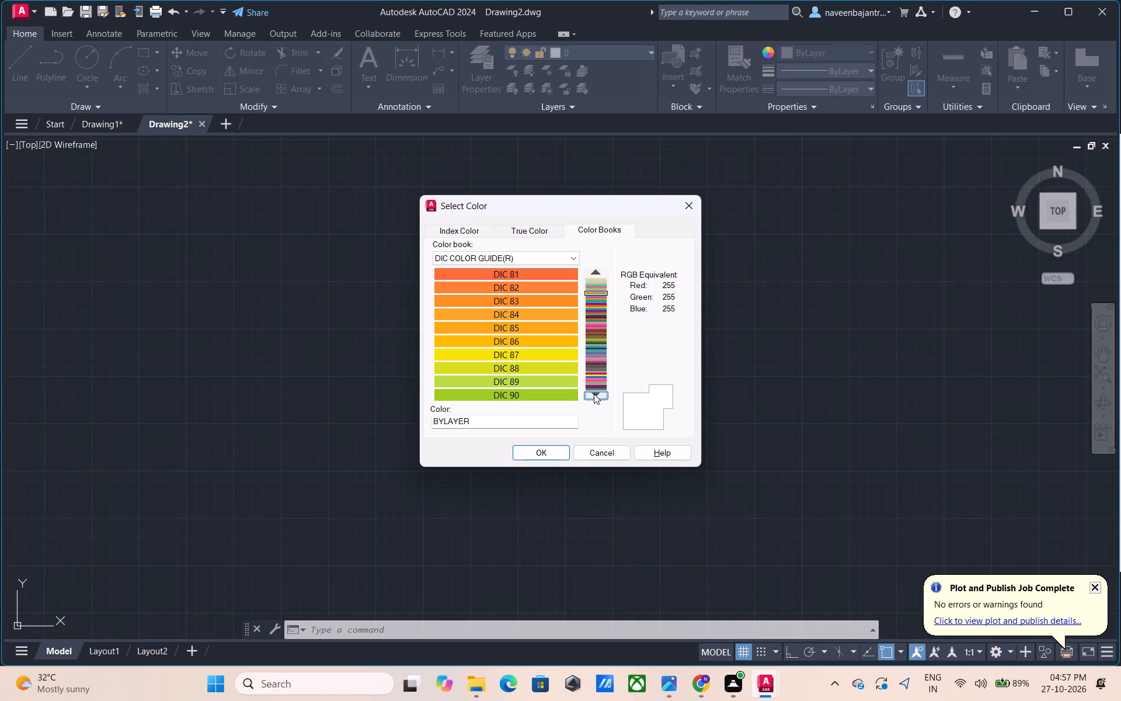
click(594, 394)
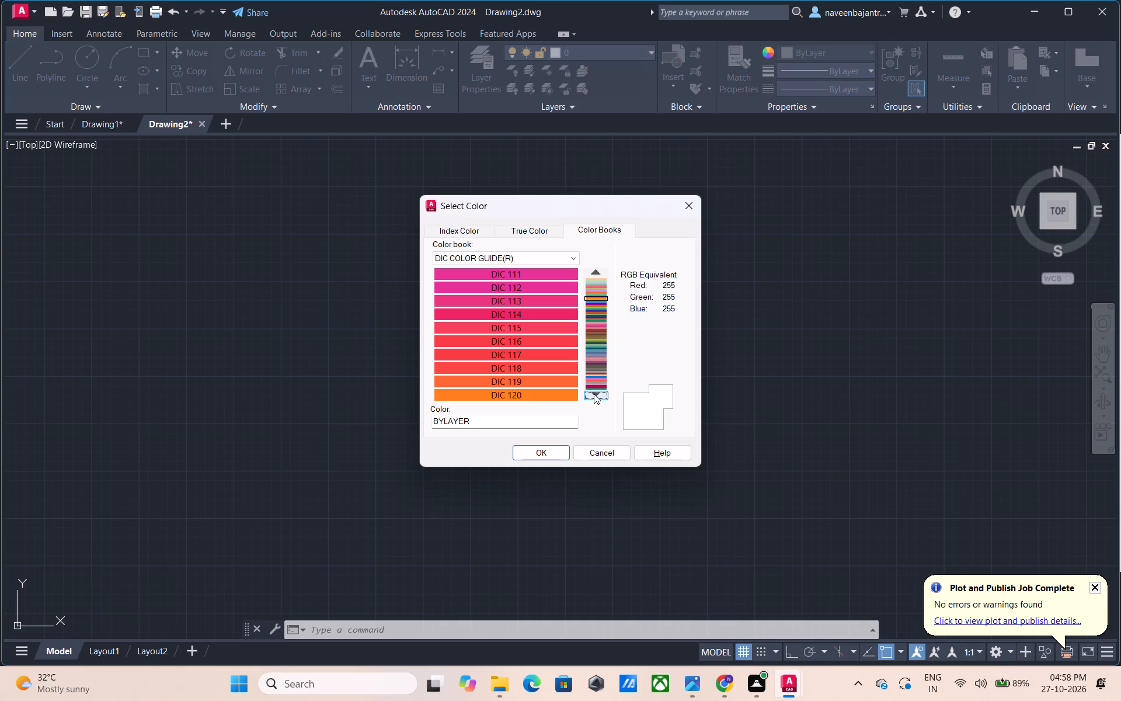
click(594, 394)
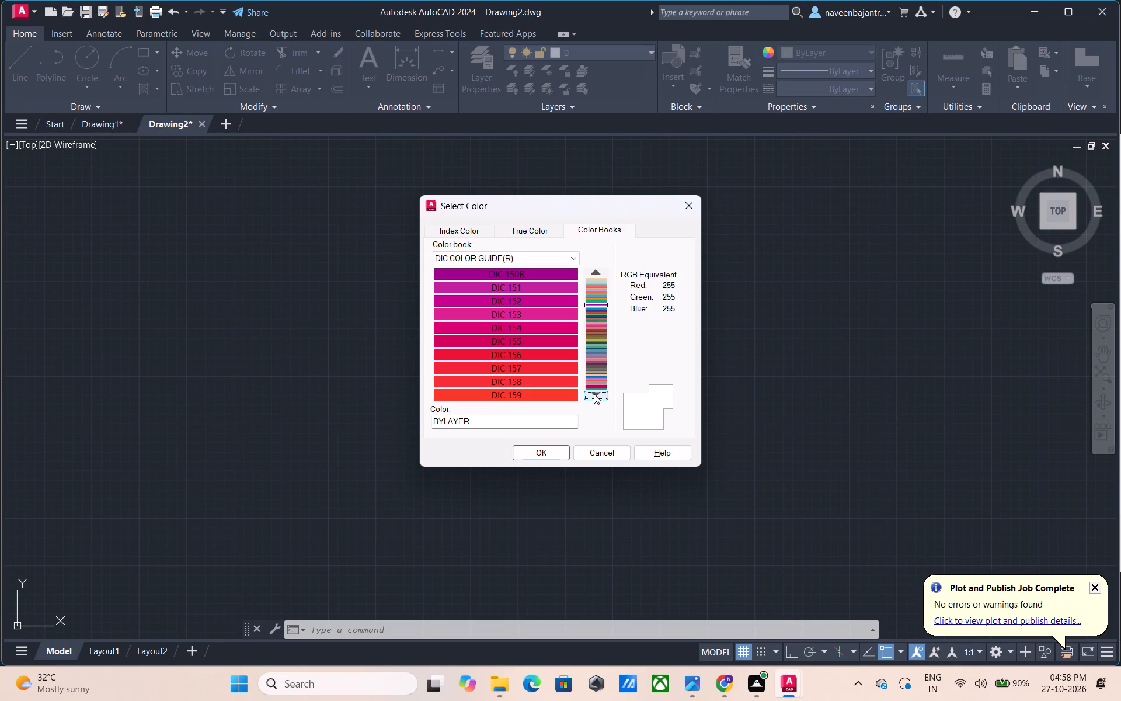
click(594, 394)
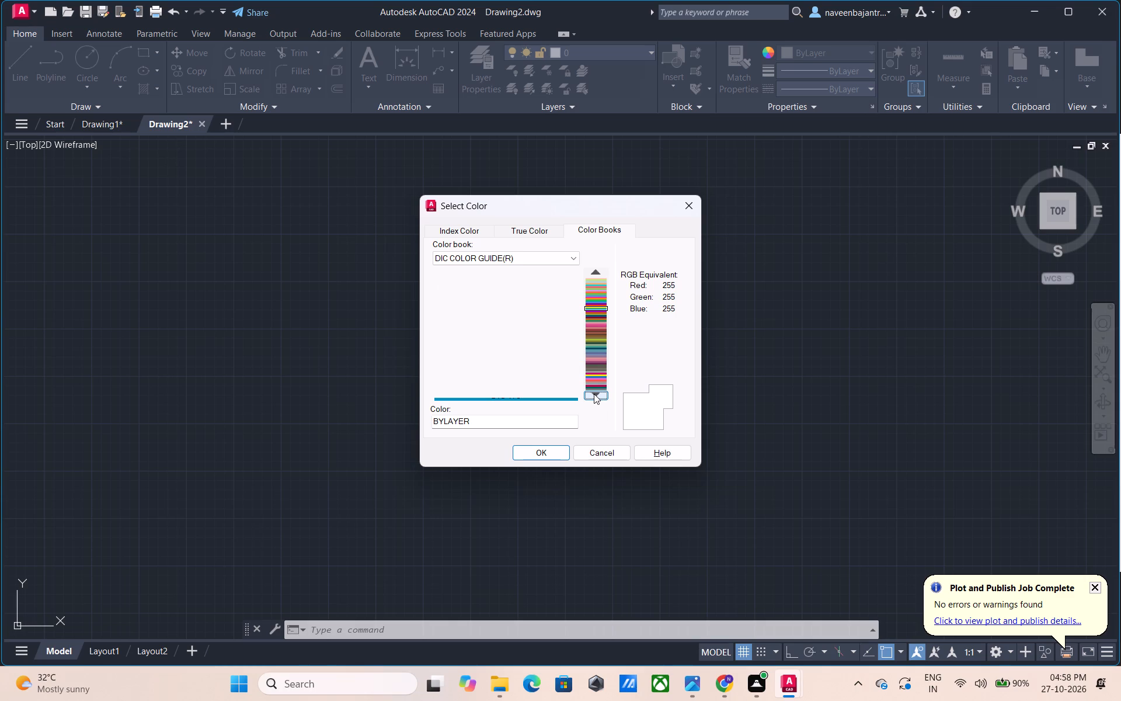
click(594, 394)
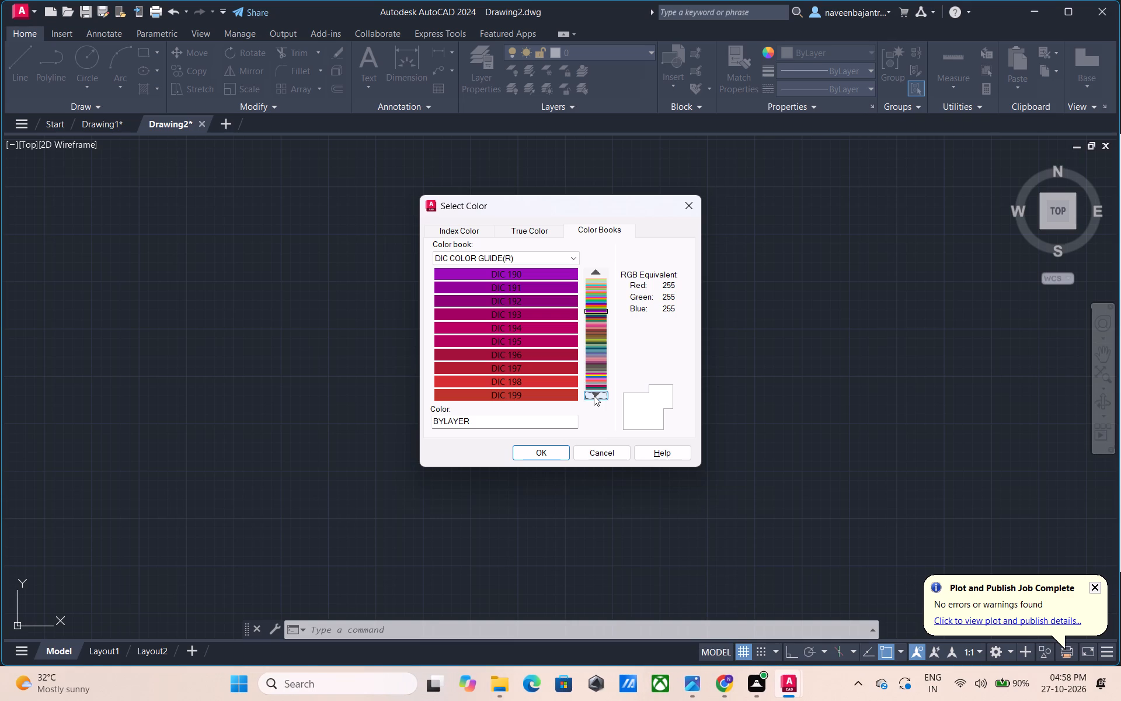
Browse the DIC COLOR GUIDE(R) swatches onward from DIC 199 through the blues, browns and greens to DIC 409.
click(594, 395)
click(594, 395)
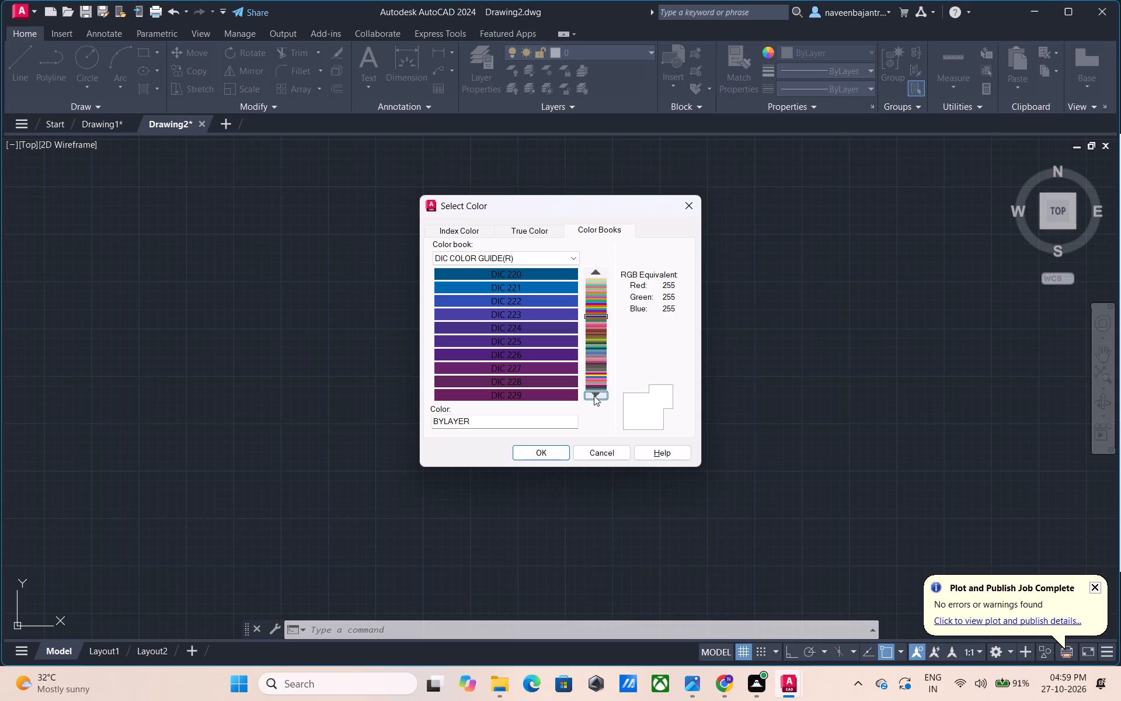
click(594, 395)
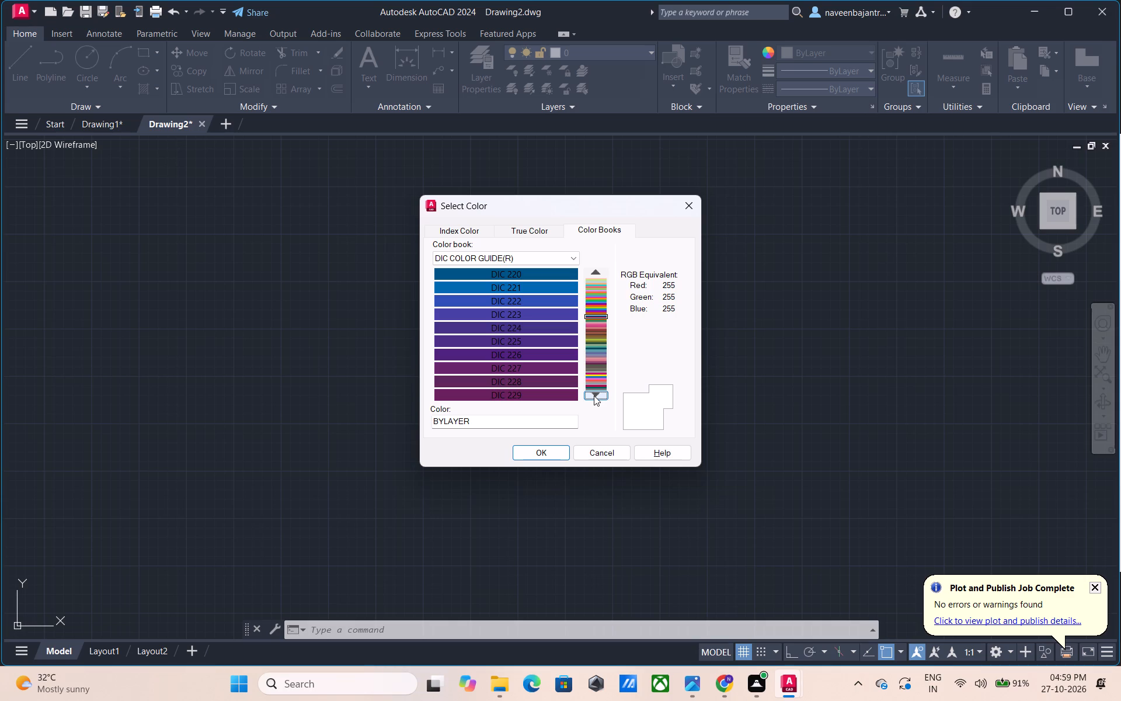
click(594, 395)
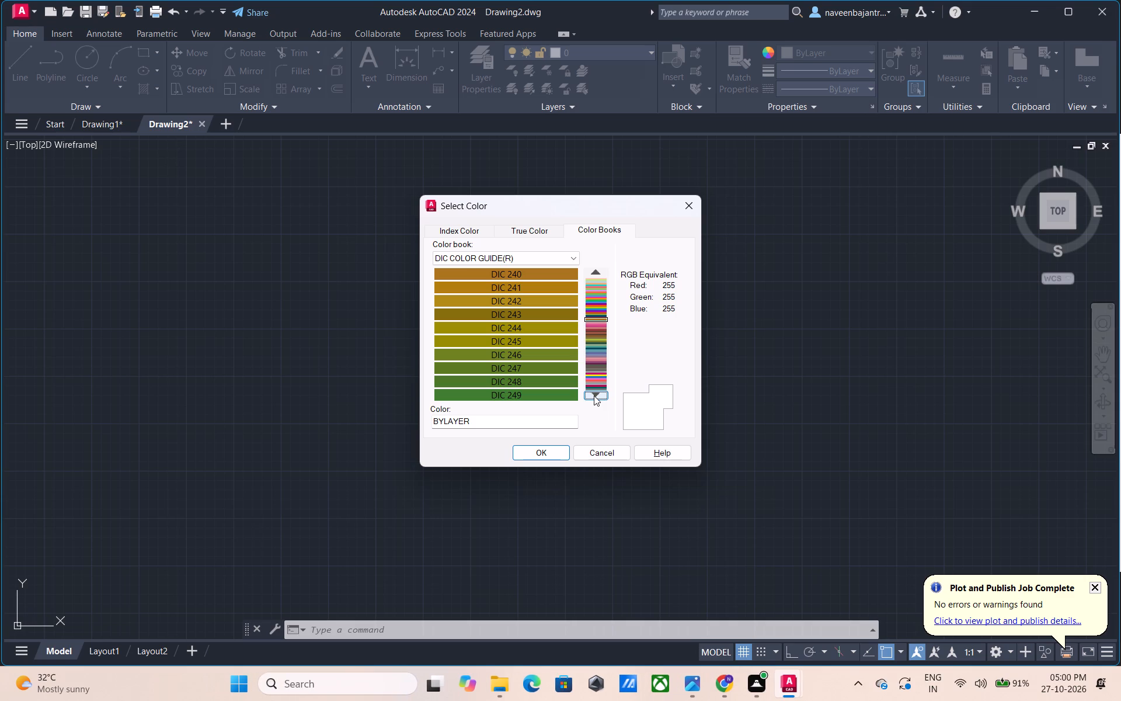
click(594, 395)
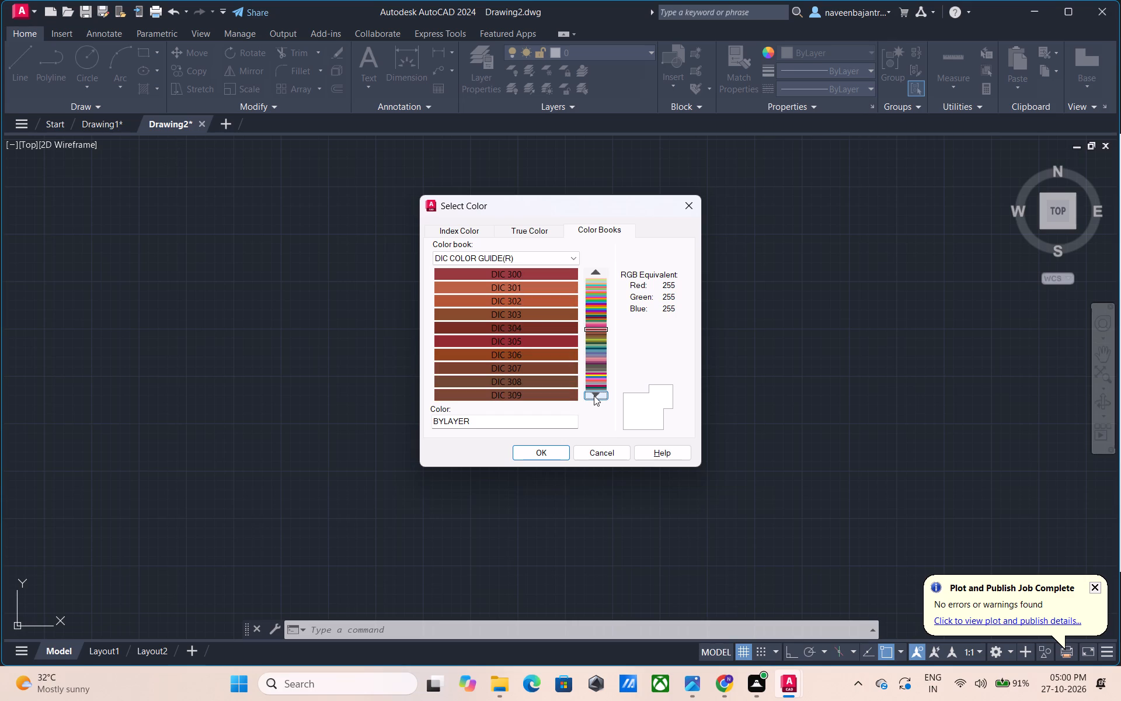
click(594, 395)
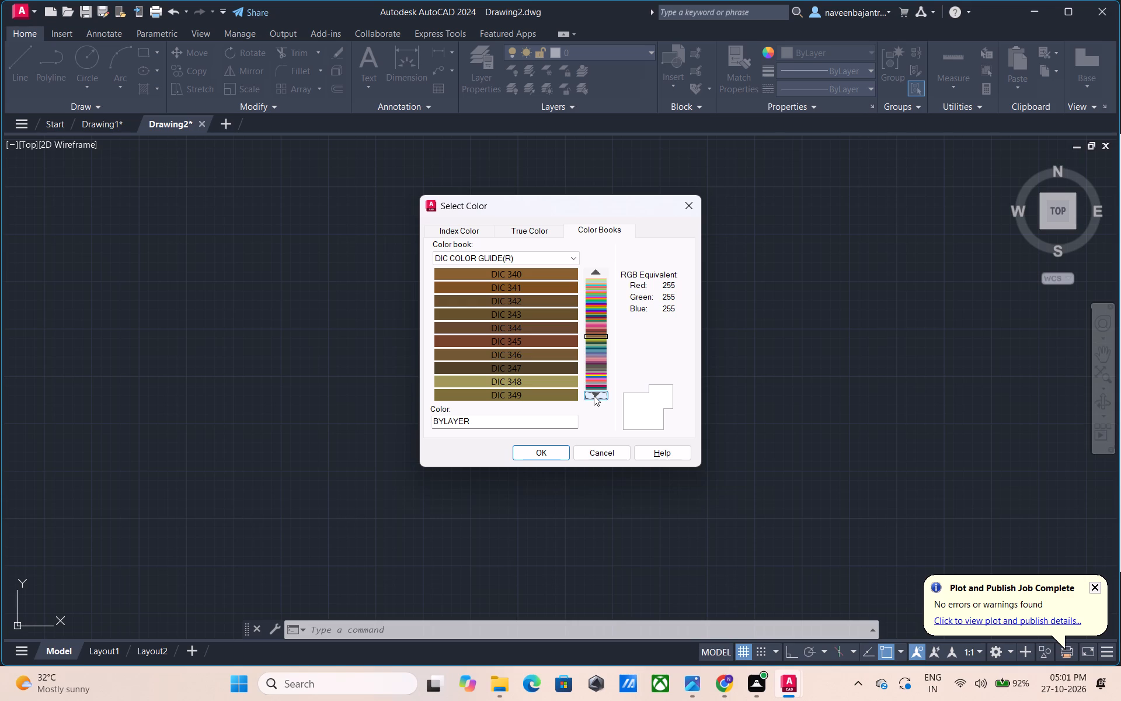
click(594, 395)
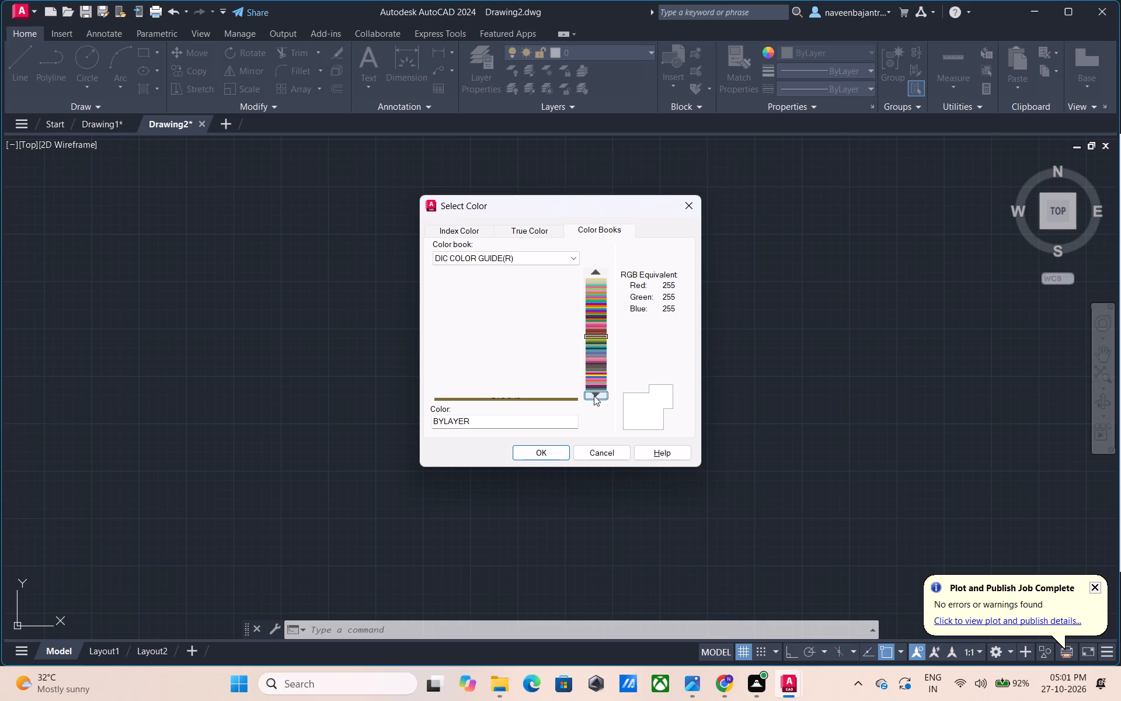
click(594, 395)
click(594, 395)
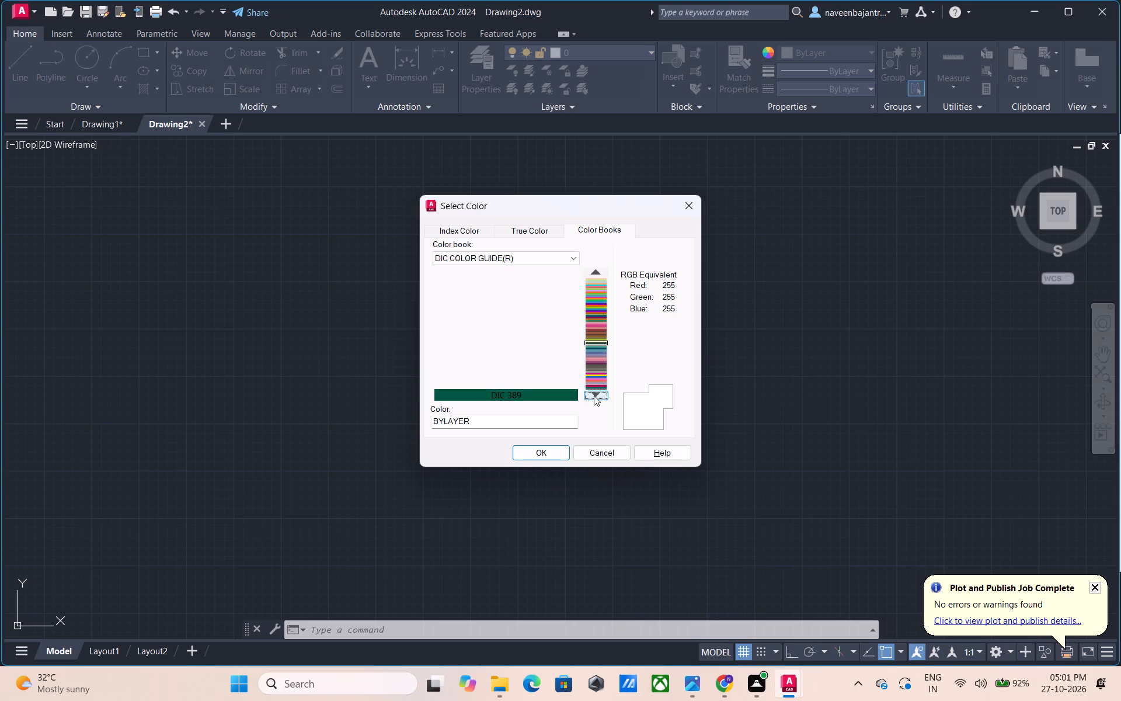
click(594, 395)
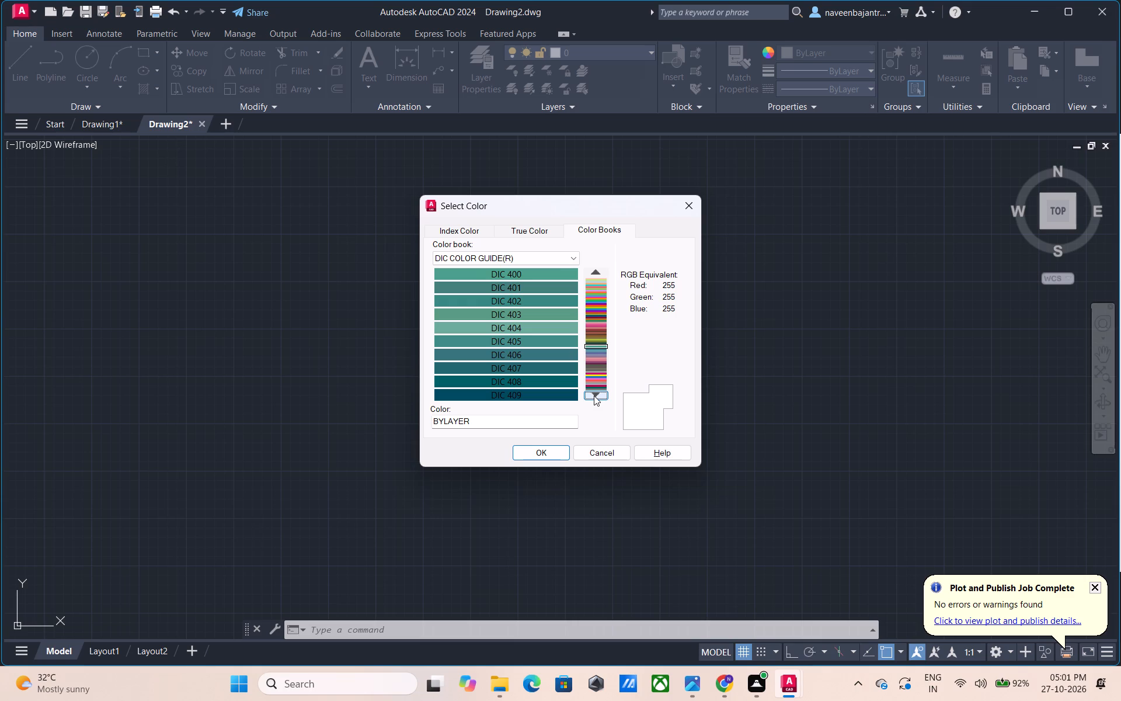
Browse the DIC COLOR GUIDE(R) swatches onward from DIC 409 through the purples, greys and yellows to DIC 579.
click(594, 395)
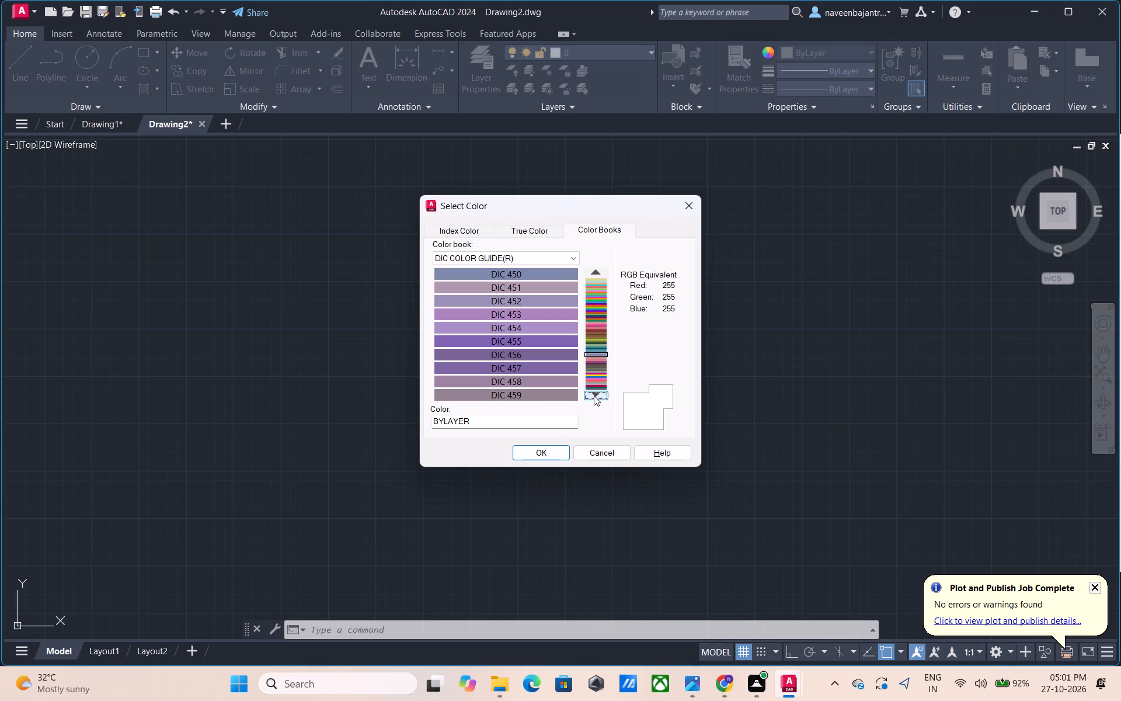
click(594, 395)
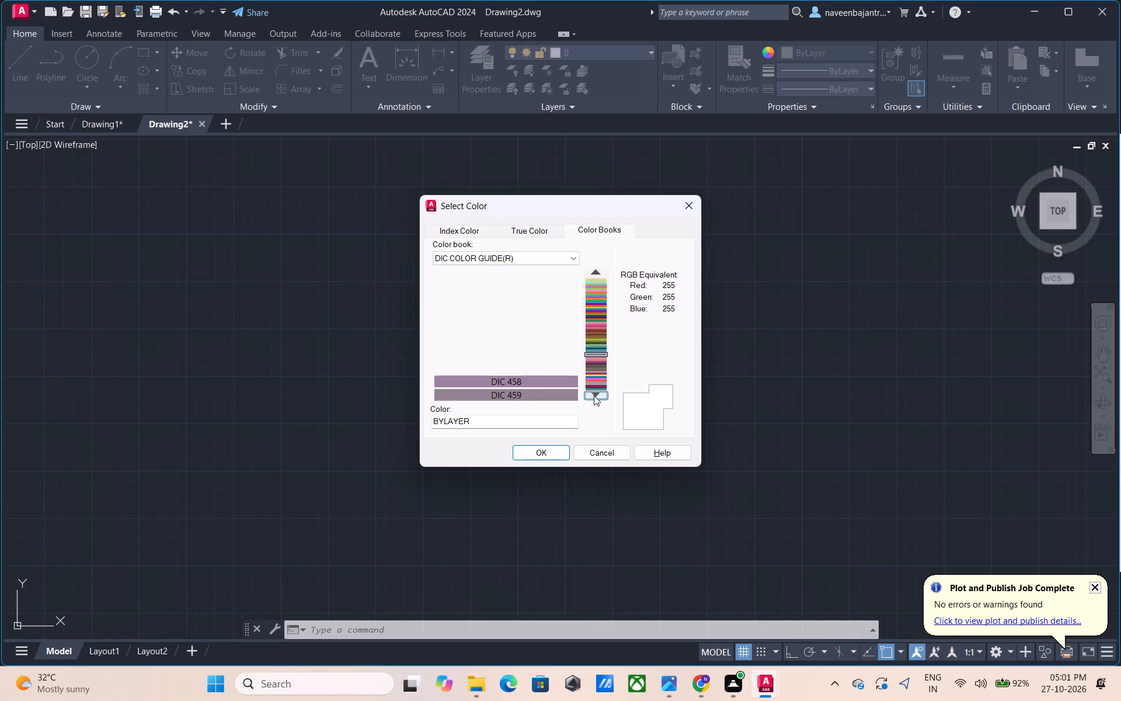
click(594, 395)
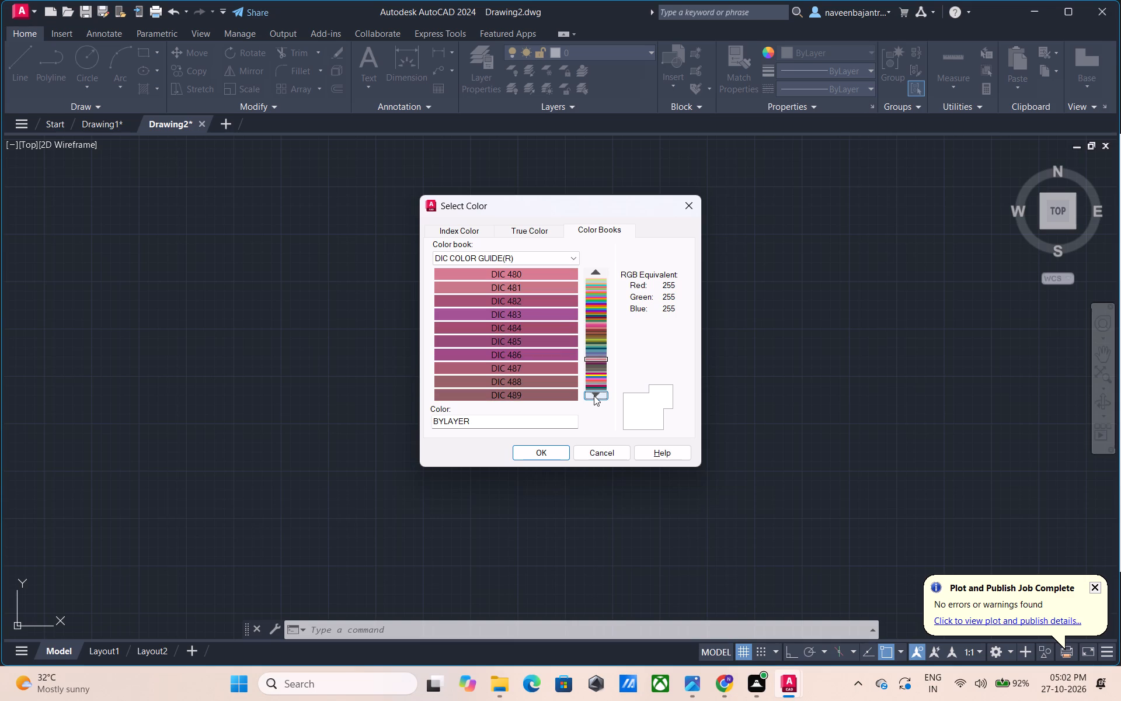
click(594, 395)
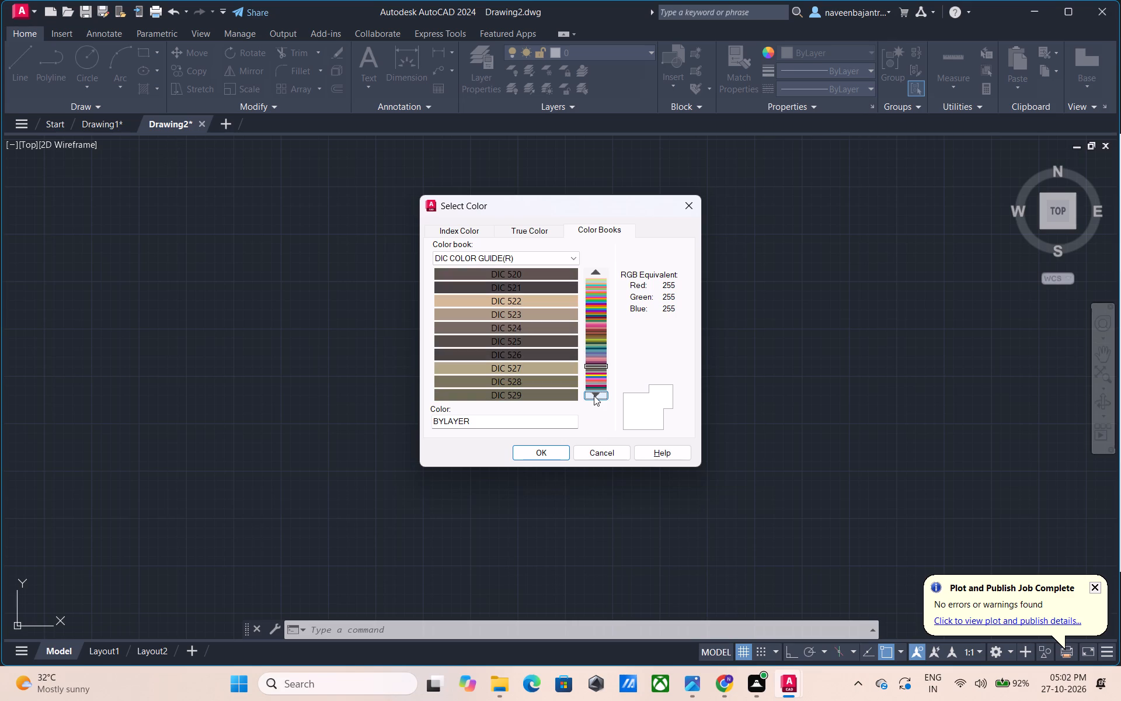
click(594, 395)
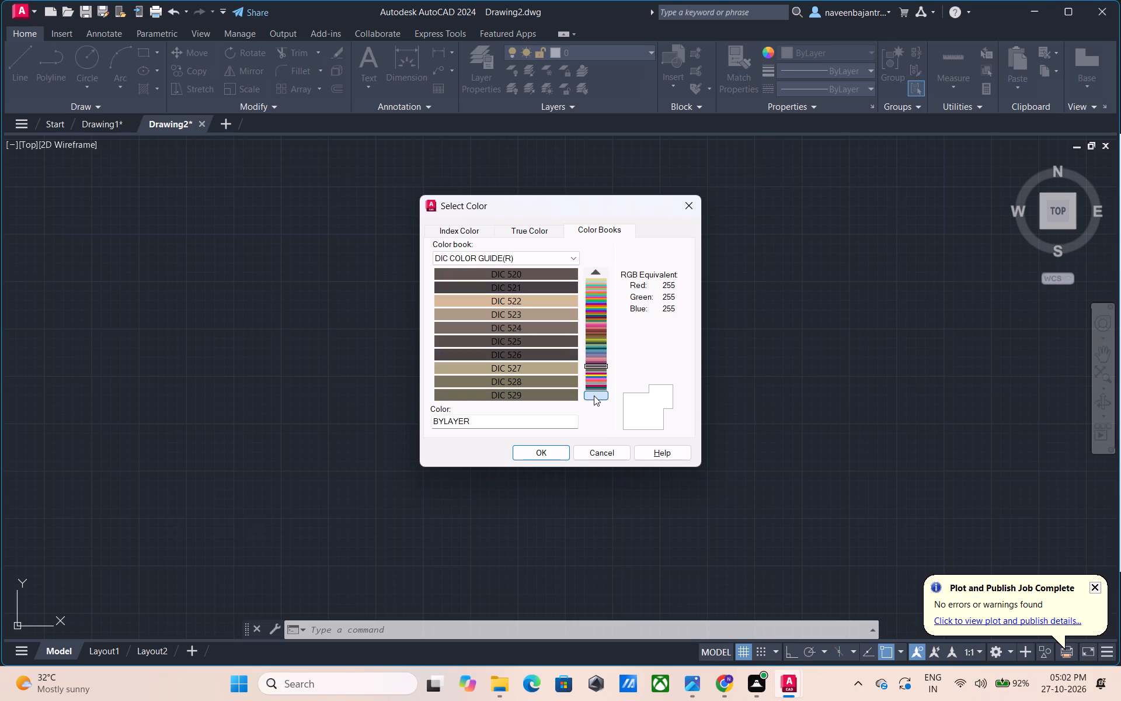
click(594, 395)
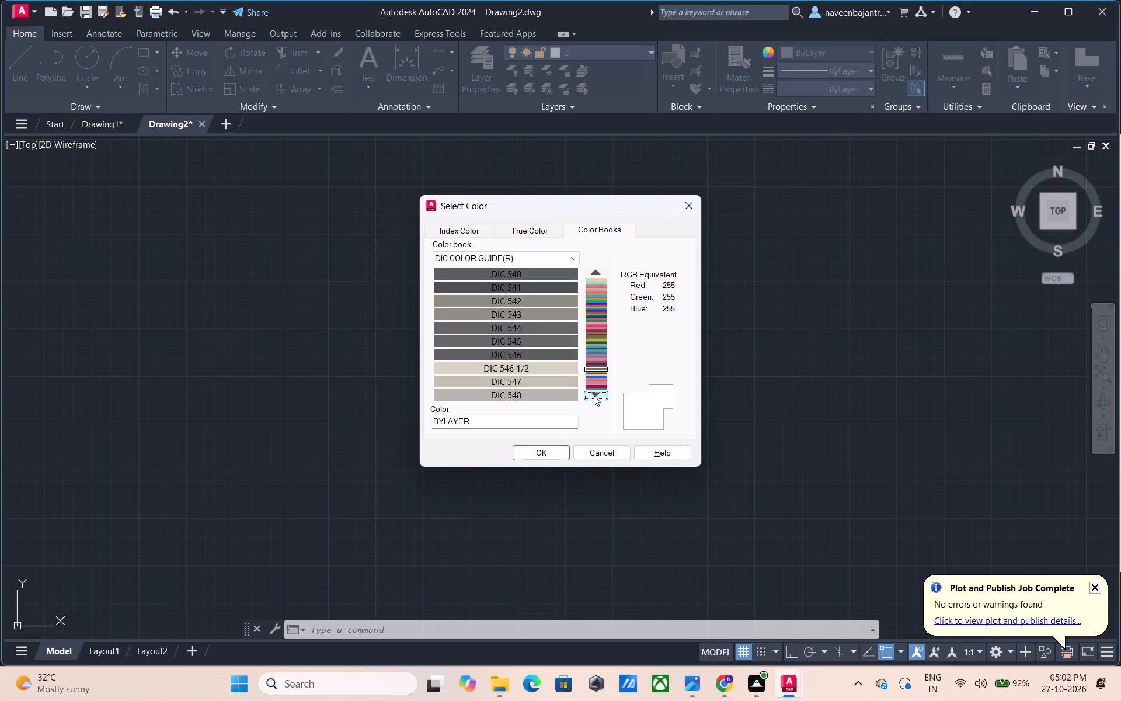
click(594, 395)
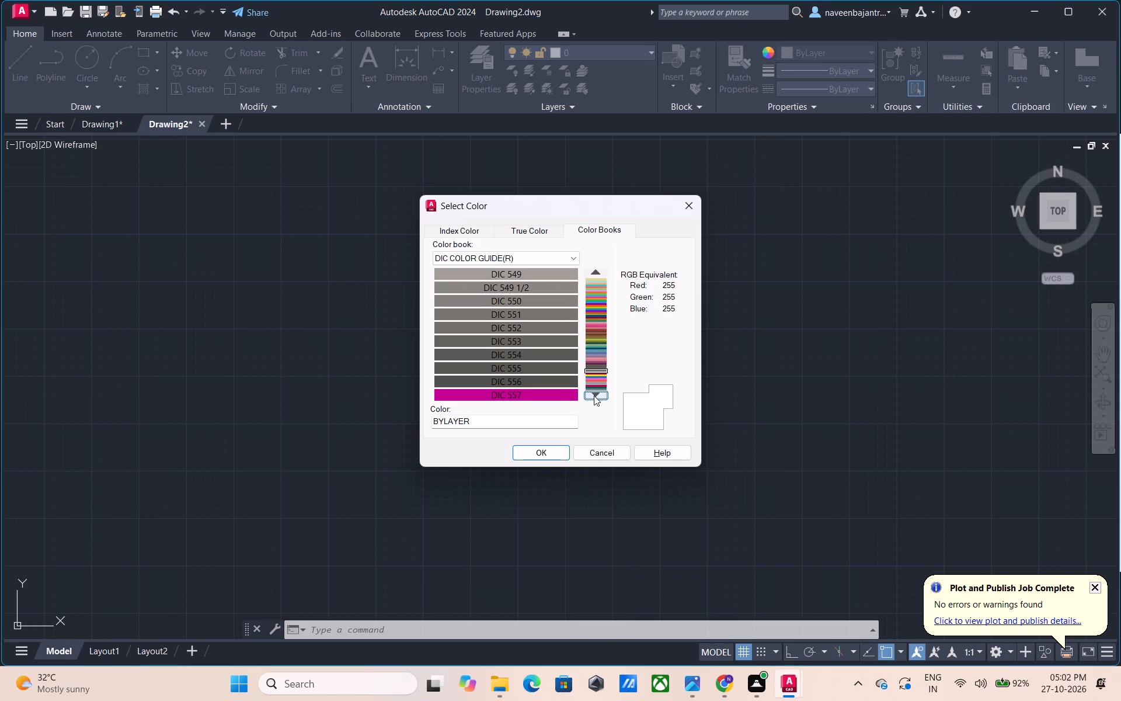
click(594, 395)
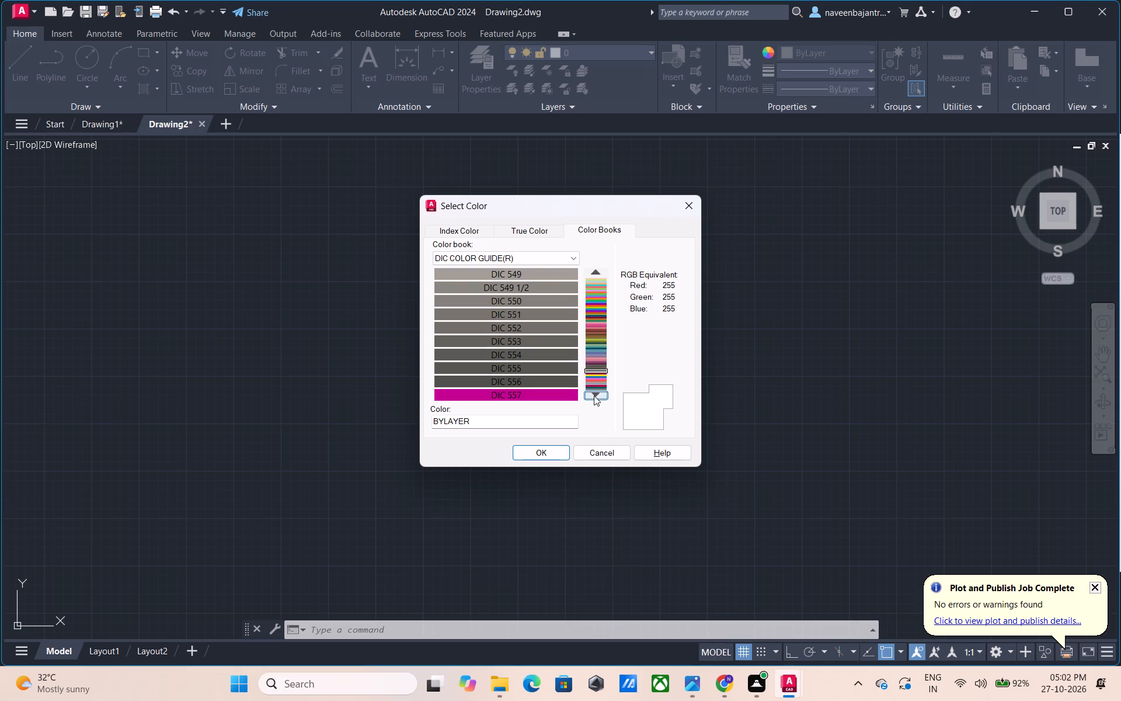
click(594, 395)
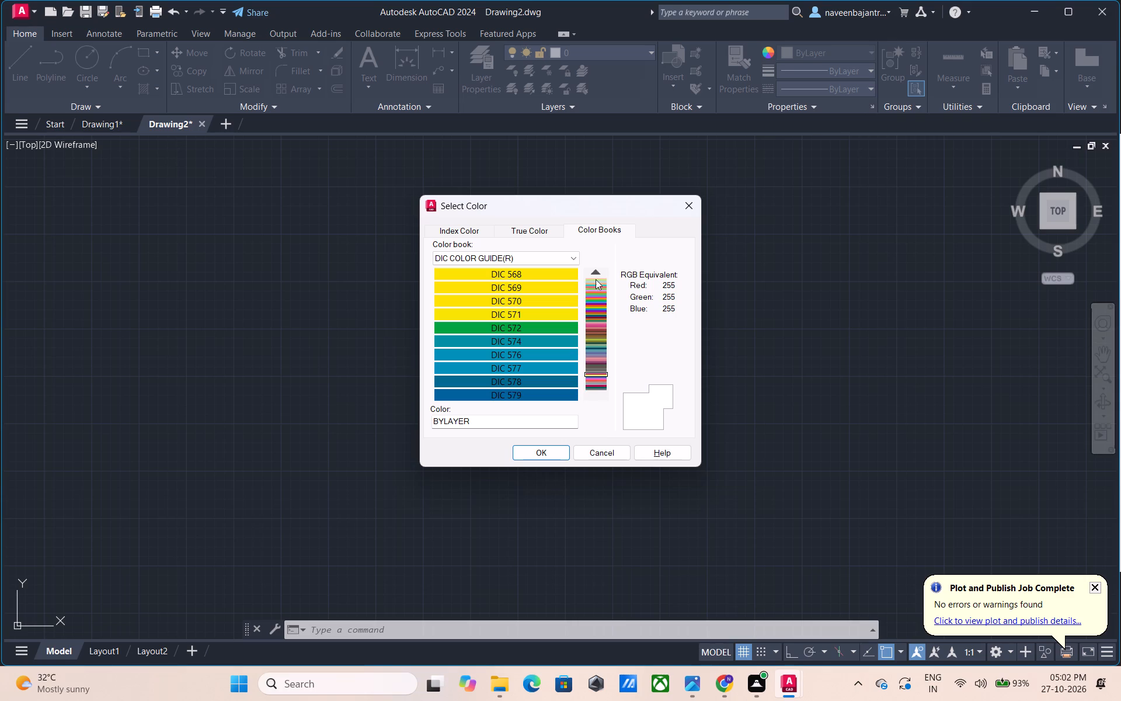
Browse the DIC COLOR GUIDE(R) swatches backward from DIC 568 through the greys, purples and blues to DIC 410.
click(597, 273)
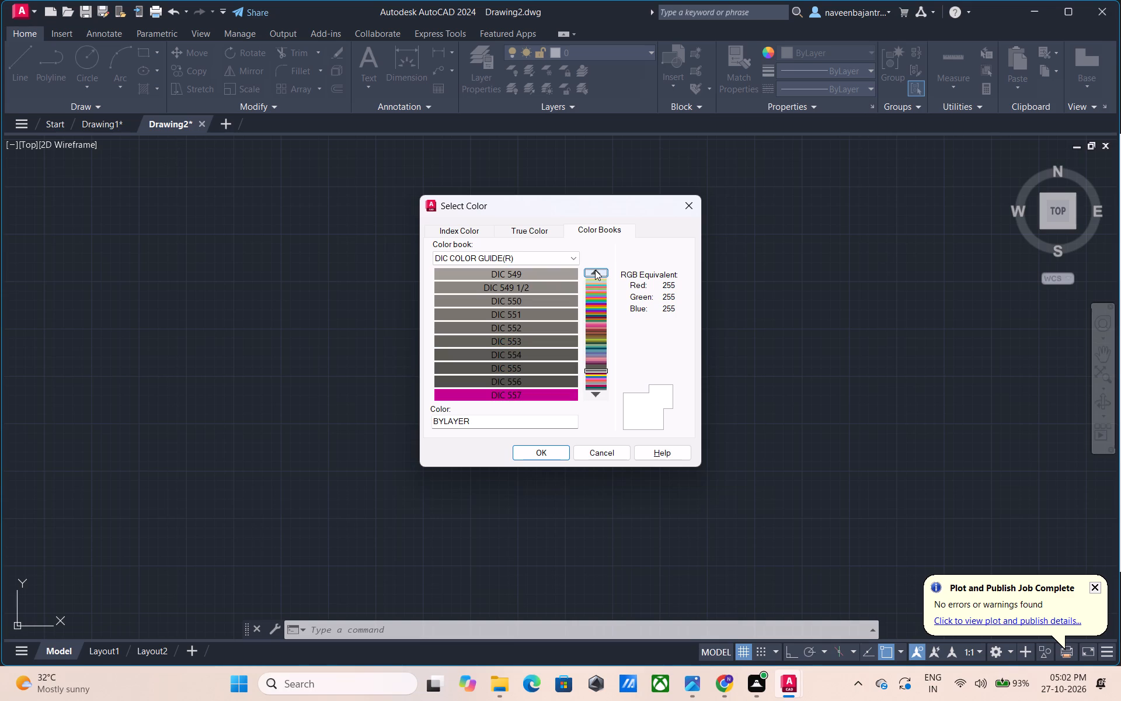
click(595, 270)
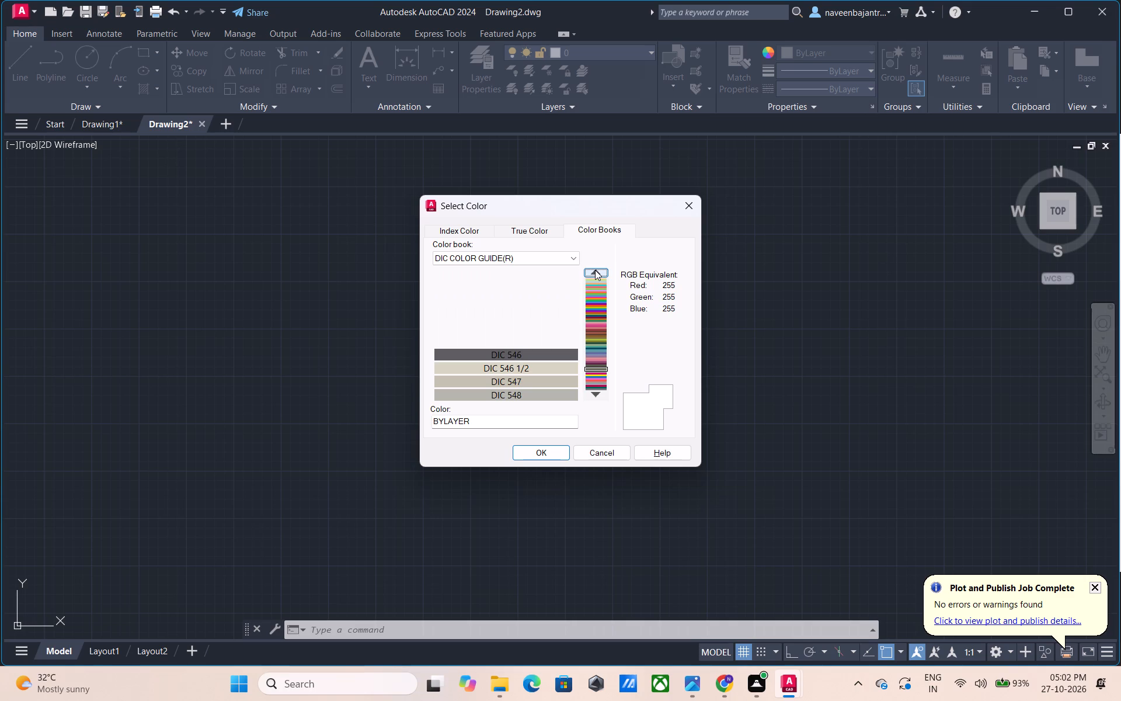
click(595, 270)
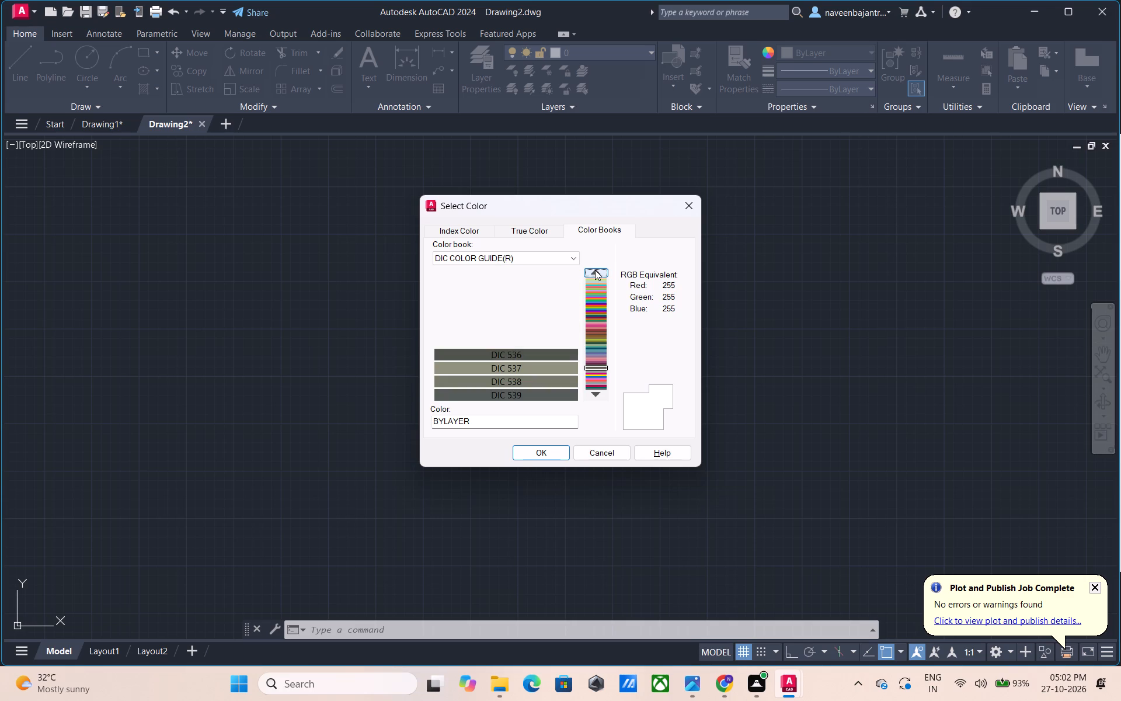
click(595, 270)
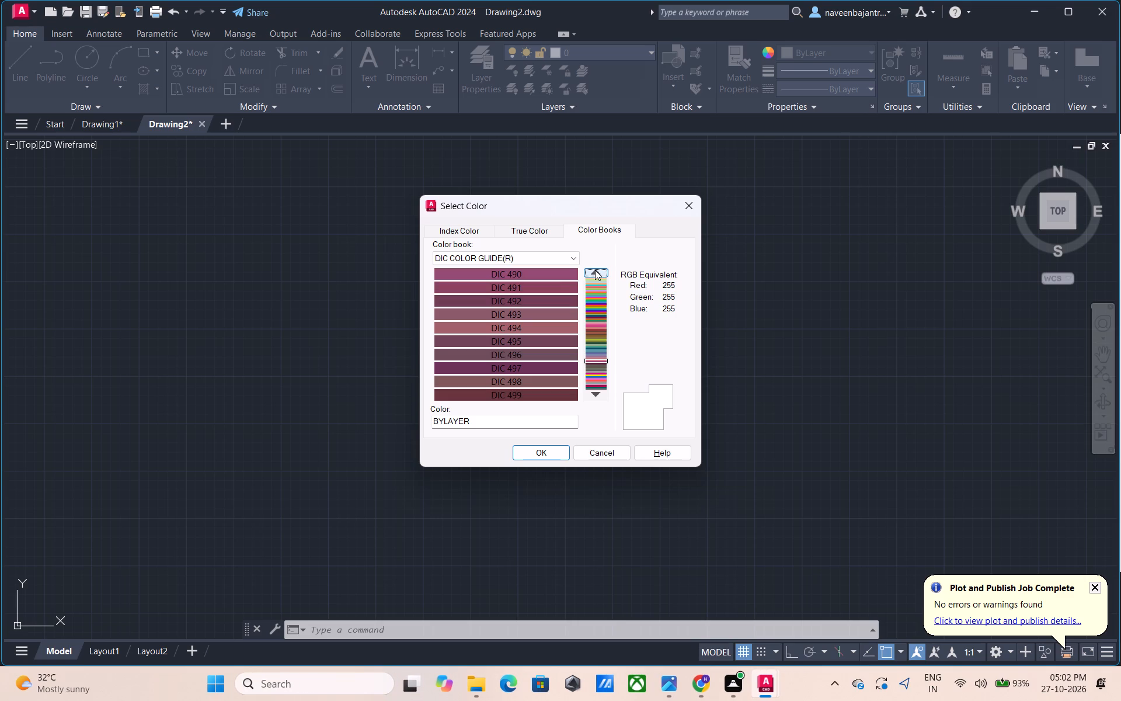
click(595, 270)
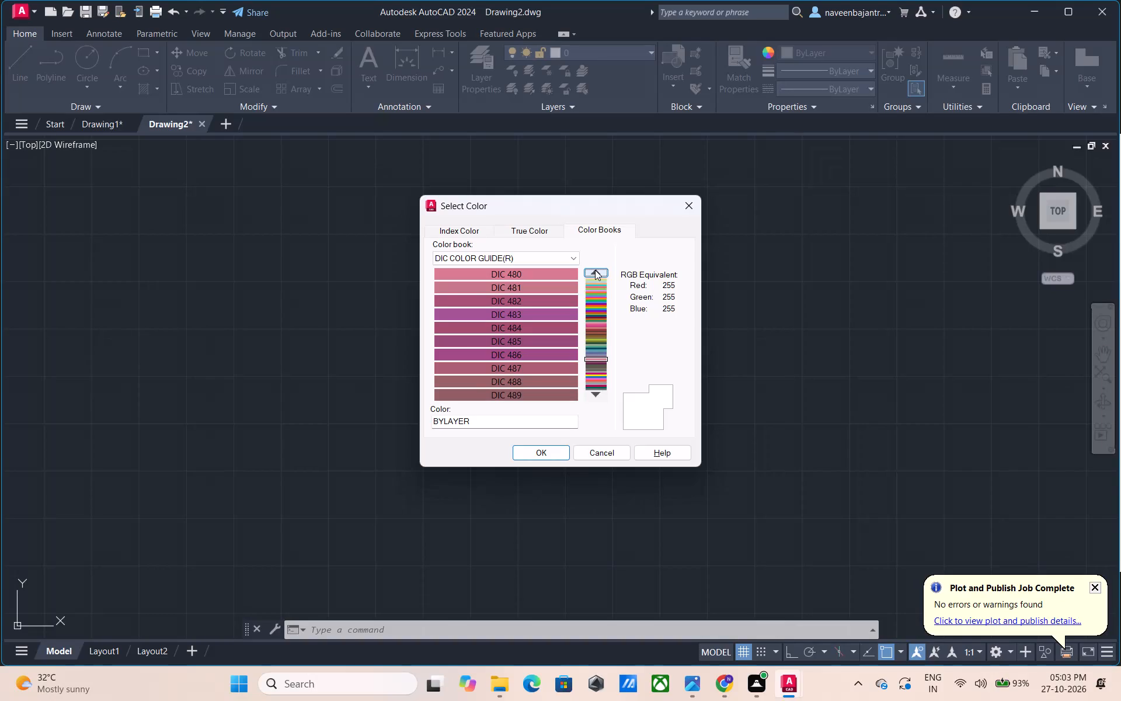
click(595, 270)
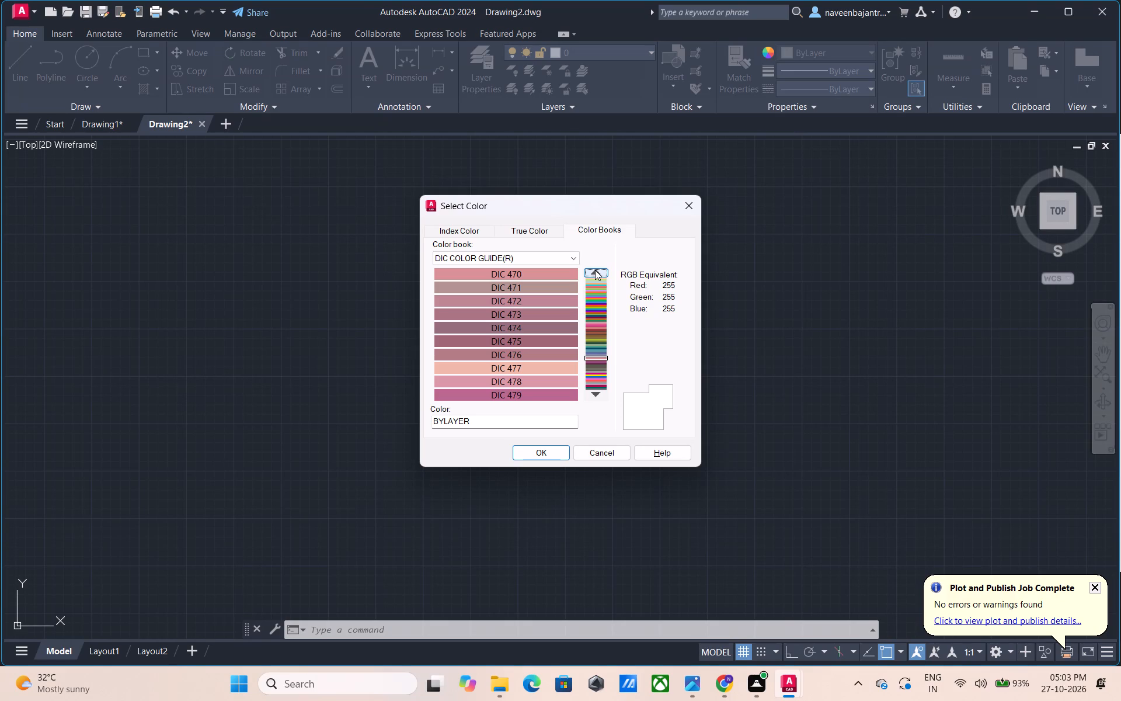
key(Up)
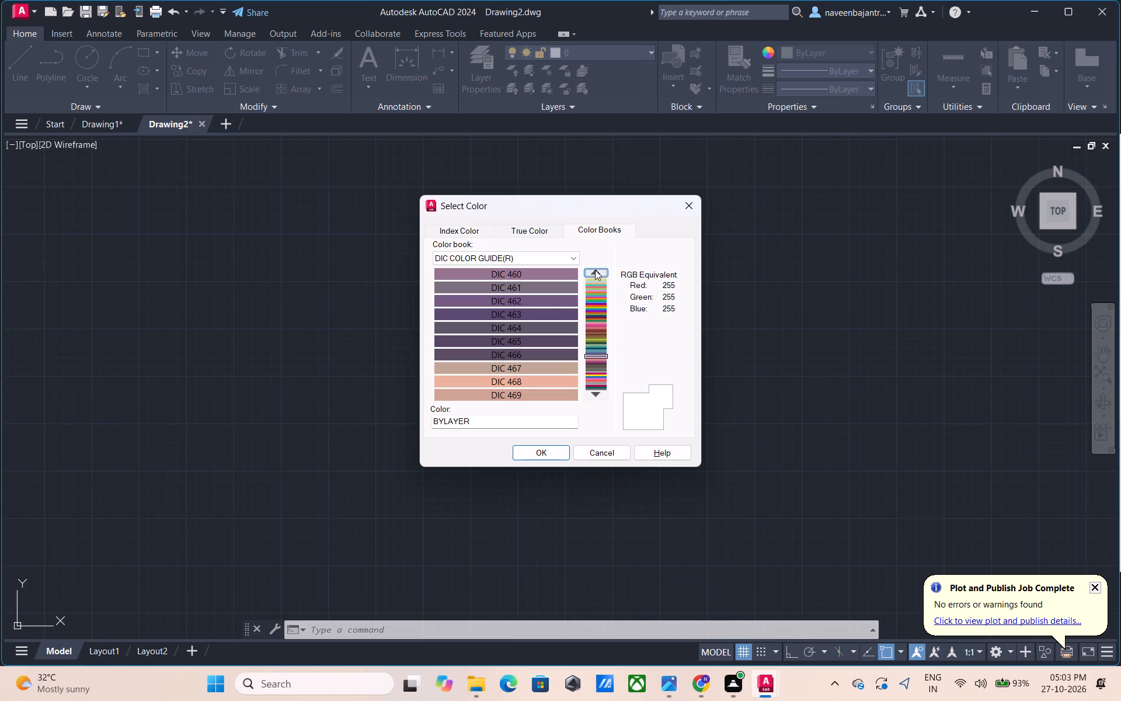
click(595, 270)
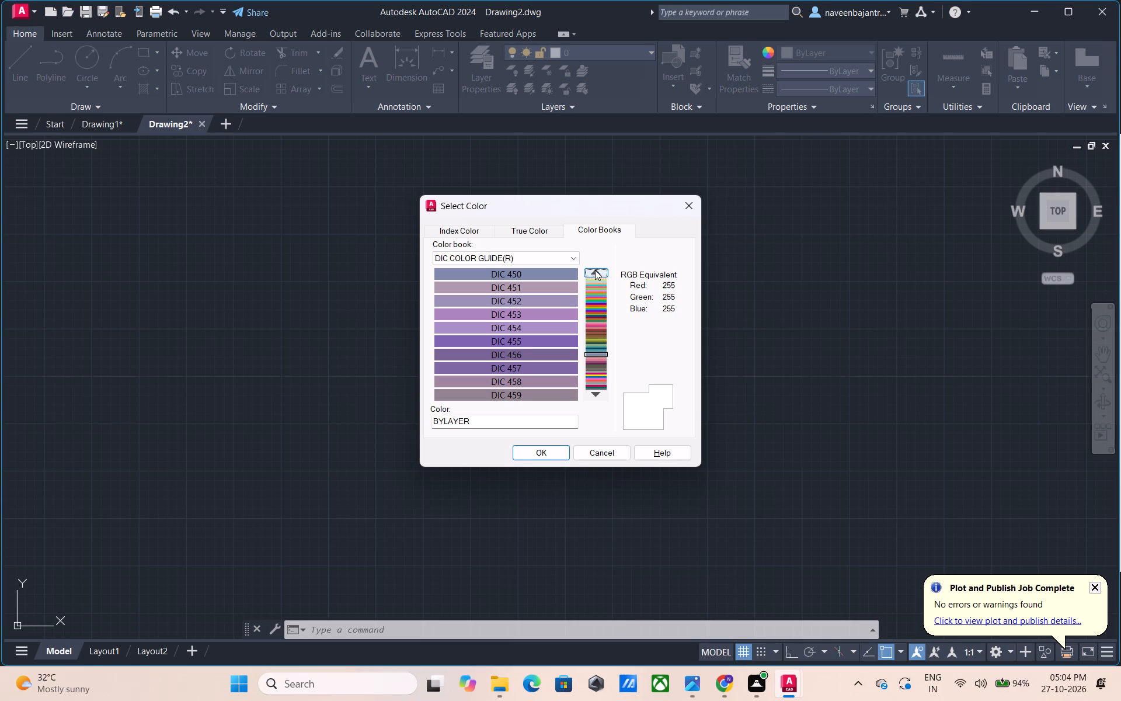
click(595, 270)
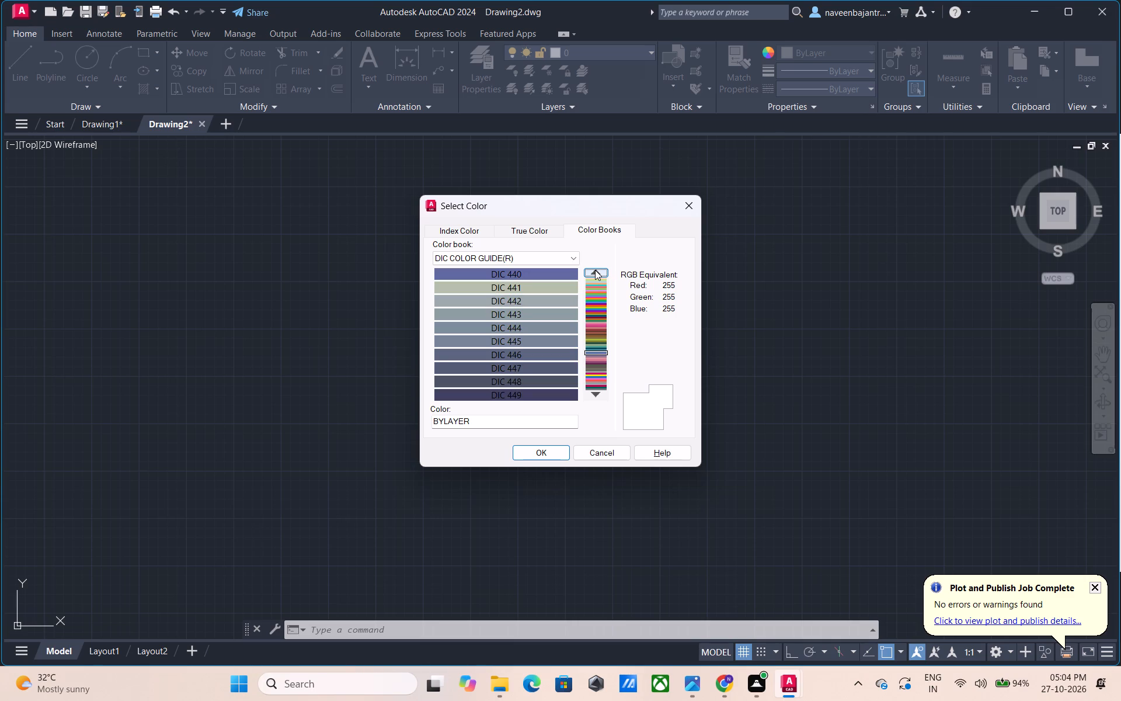
click(595, 270)
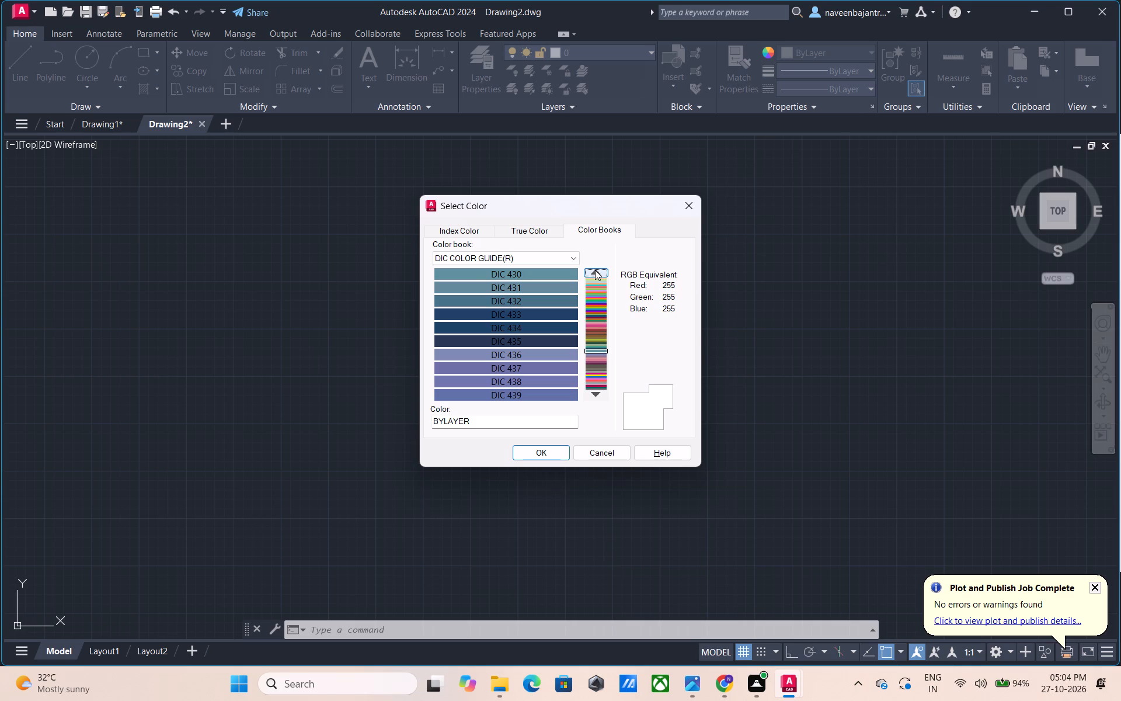
key(Down)
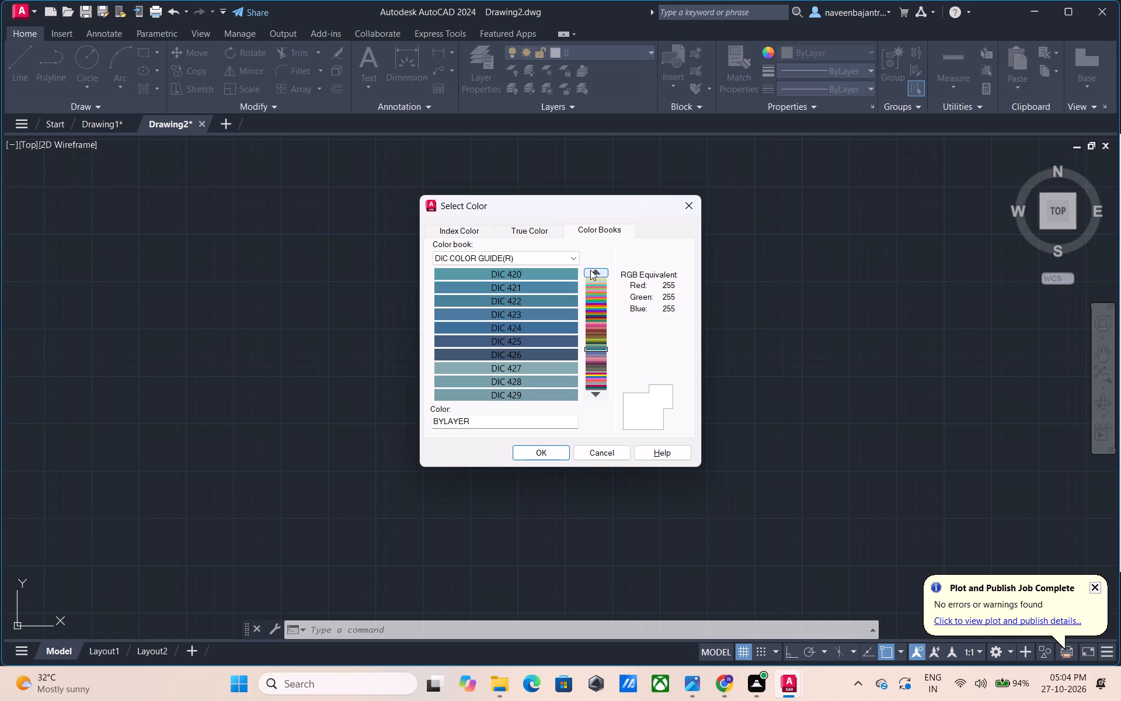
click(590, 270)
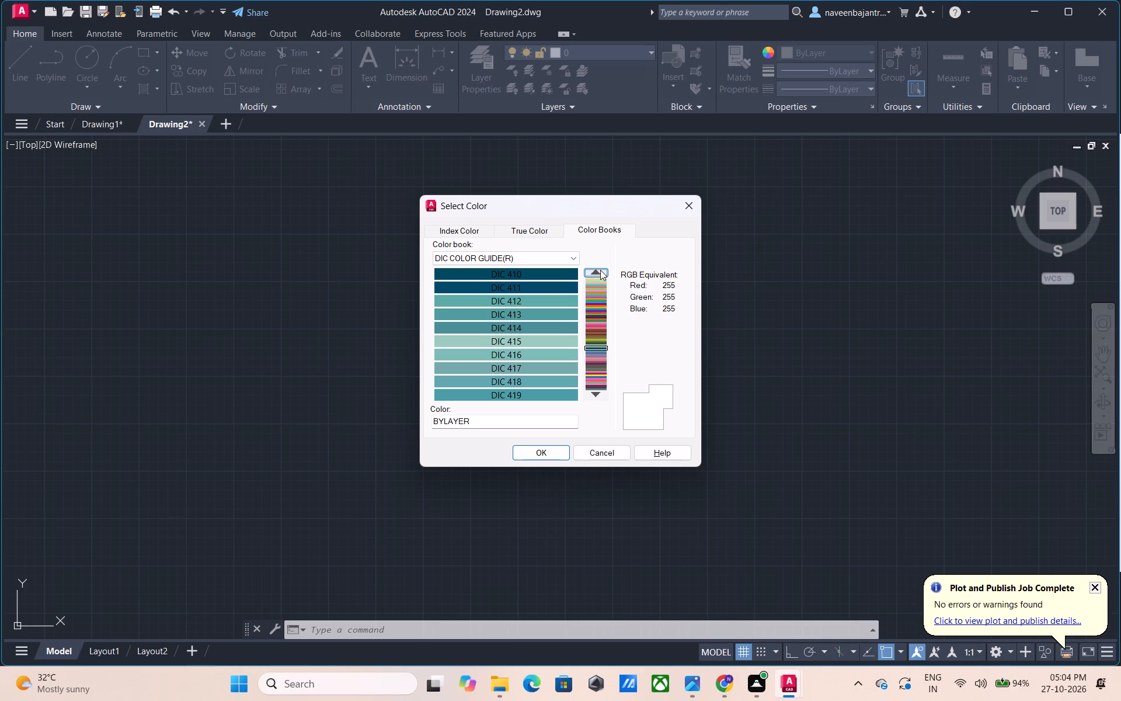
Browse the DIC COLOR GUIDE(R) swatches backward from DIC 410 through the greens, browns and pinks to DIC 260.
click(595, 272)
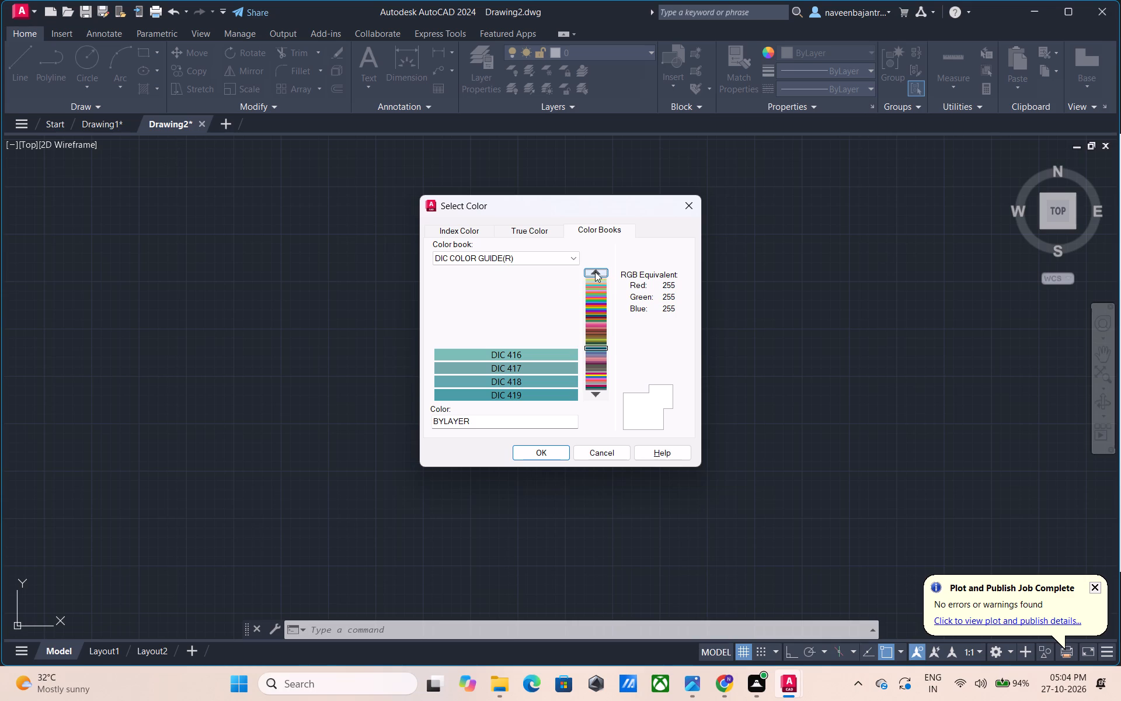
click(595, 272)
click(595, 272)
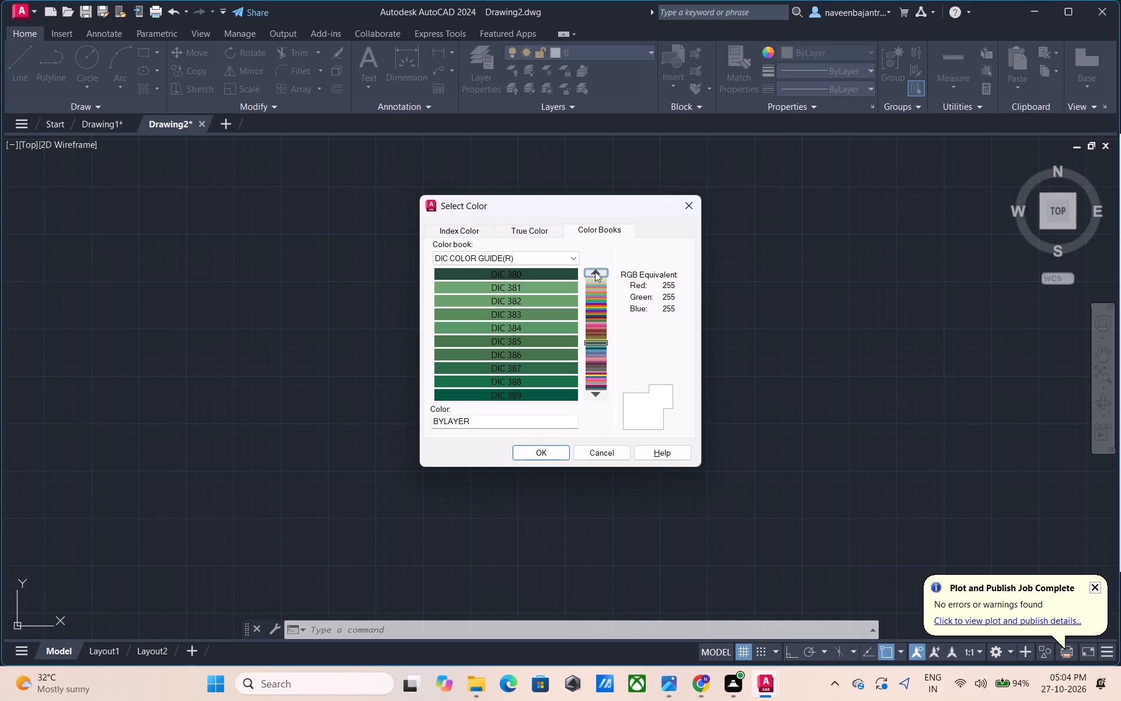
click(595, 272)
click(595, 272)
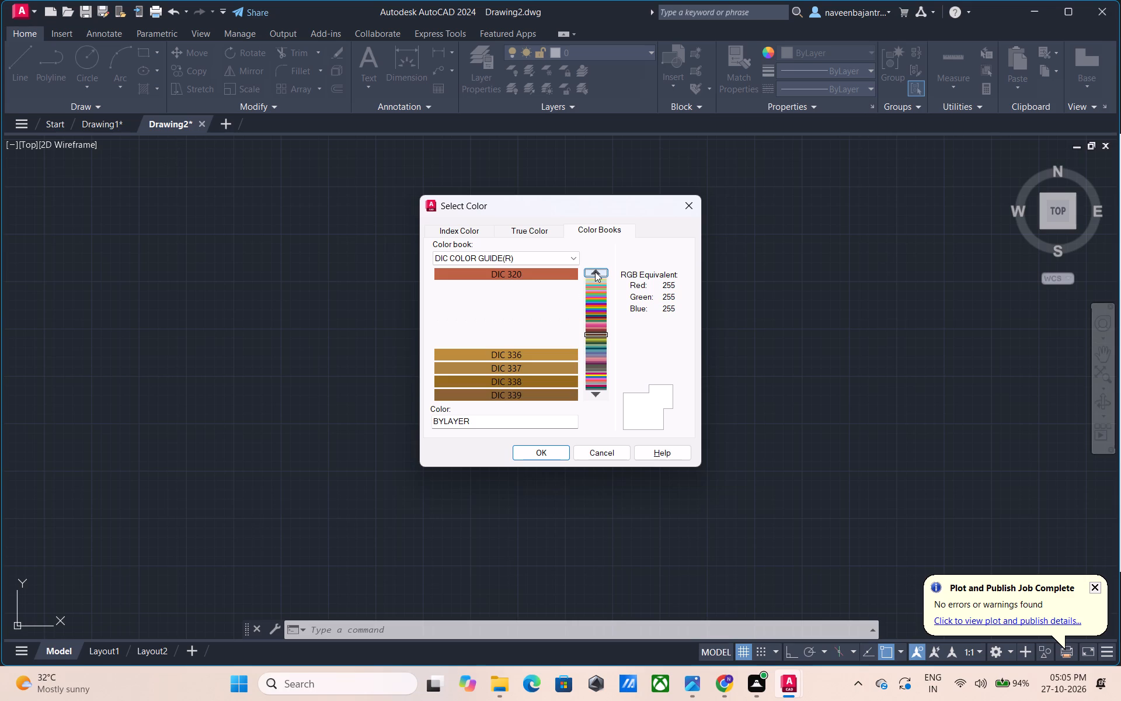
click(595, 272)
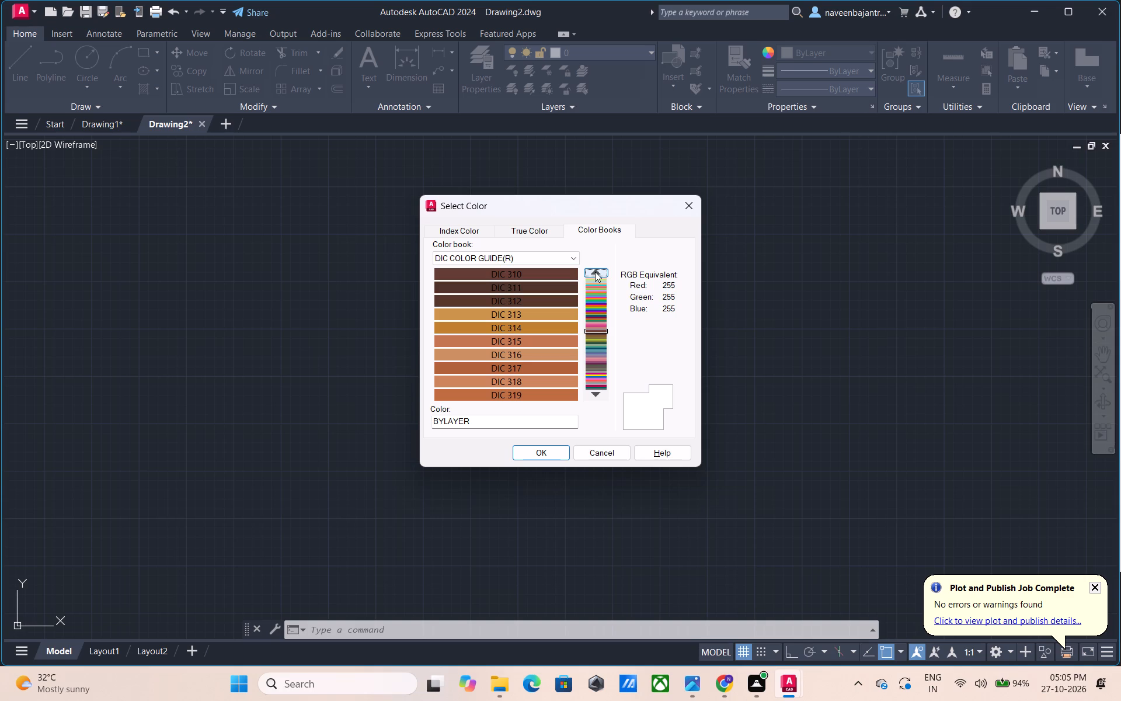
click(595, 272)
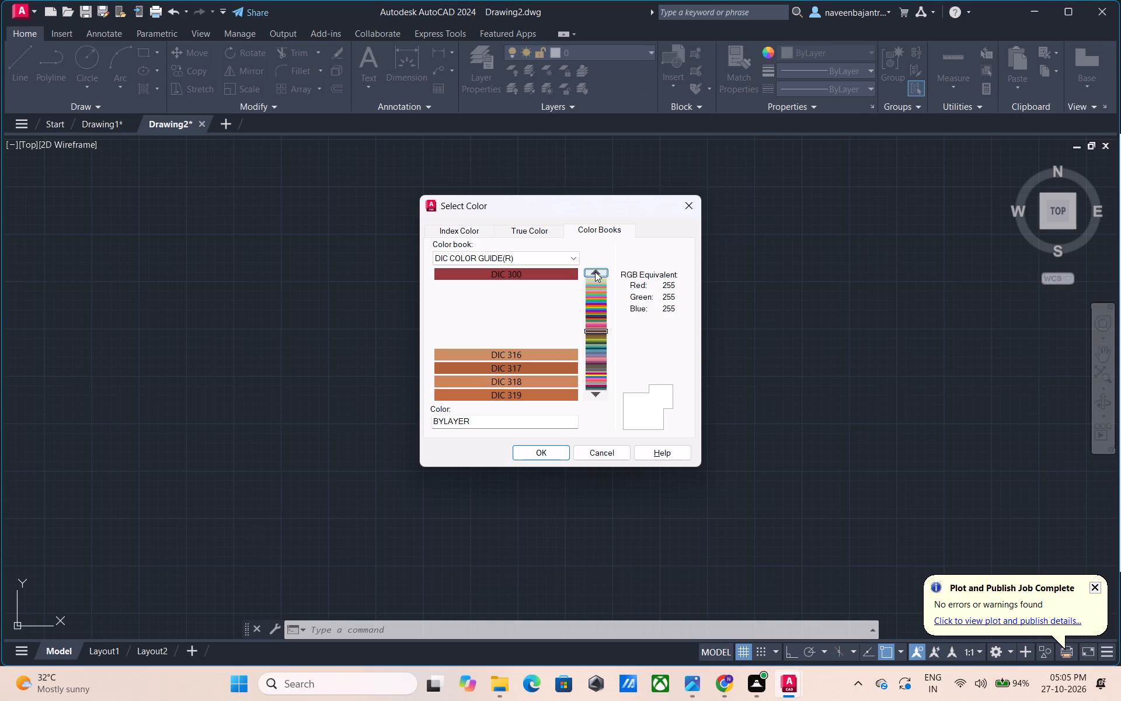
click(595, 272)
click(595, 272)
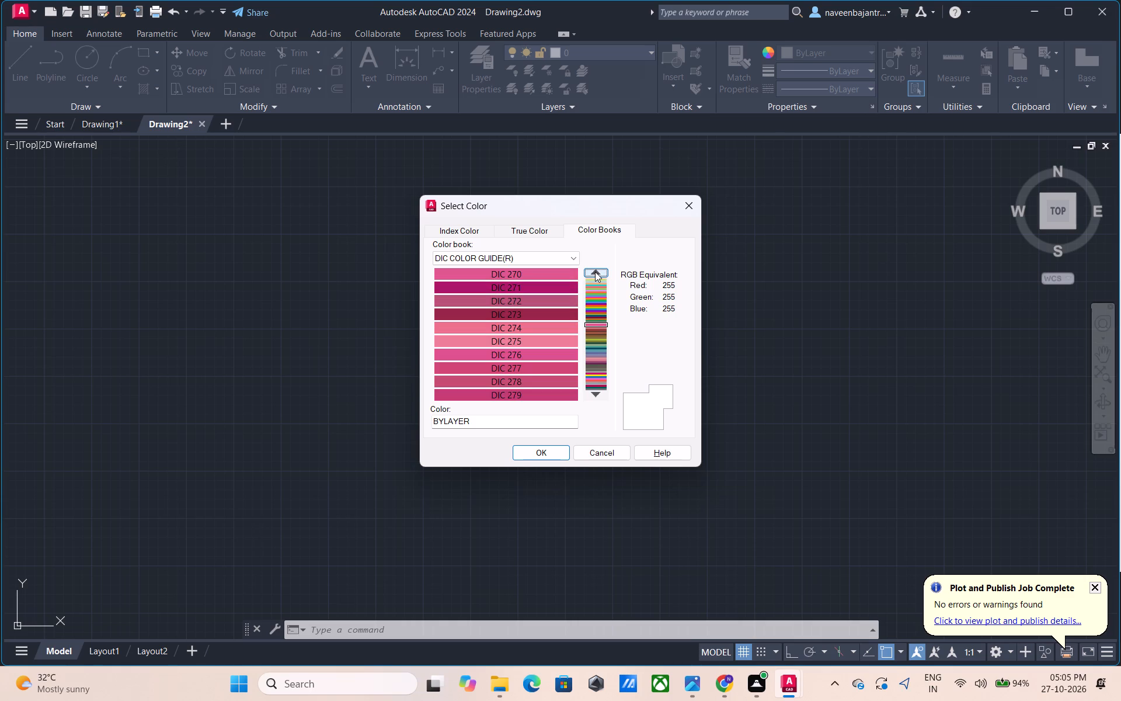
click(595, 272)
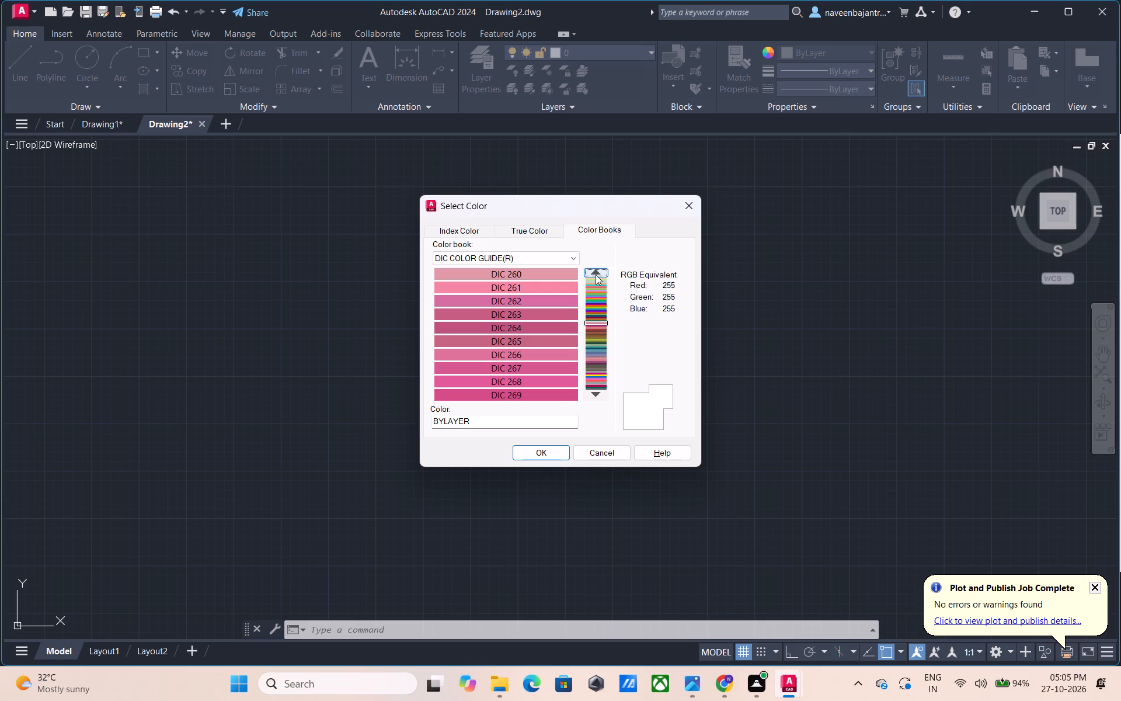
Browse the DIC COLOR GUIDE(R) swatches backward from DIC 260 through the blues, greens and oranges to DIC 71.
click(596, 270)
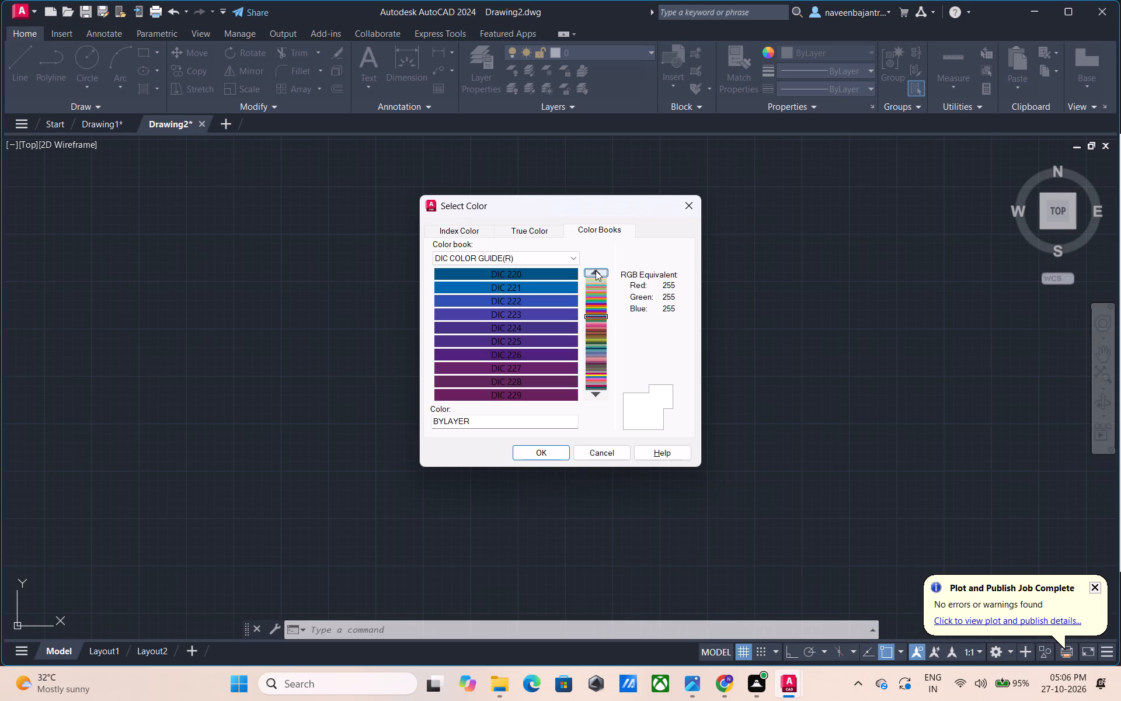
click(596, 270)
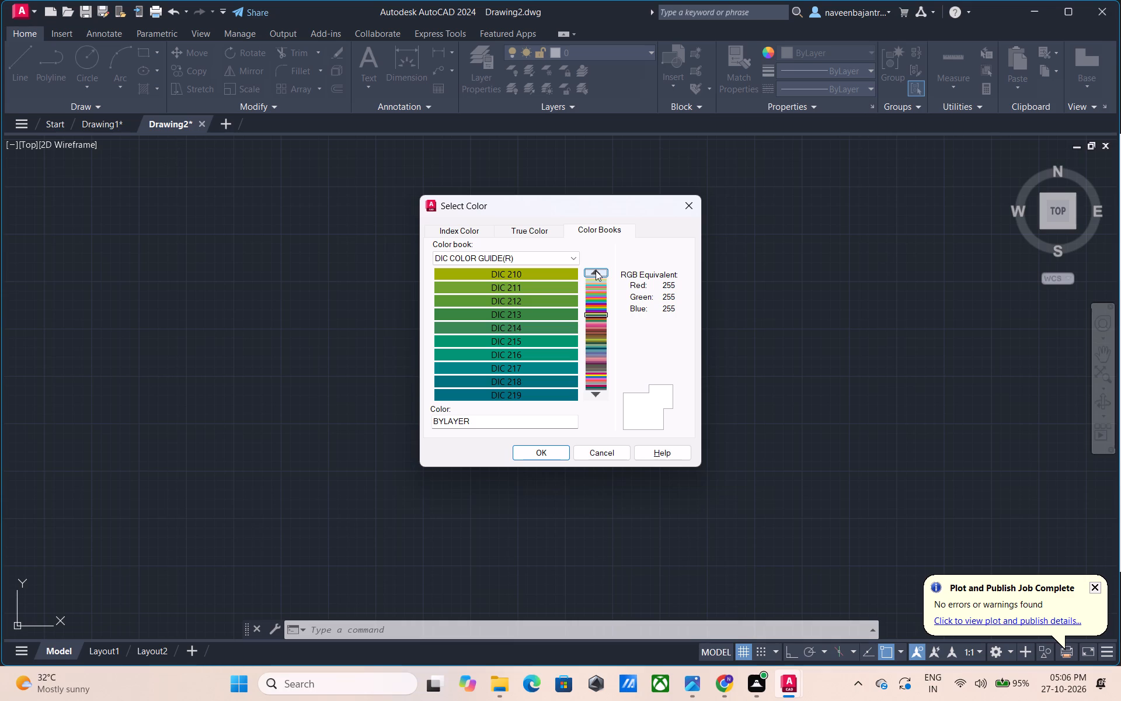
click(596, 270)
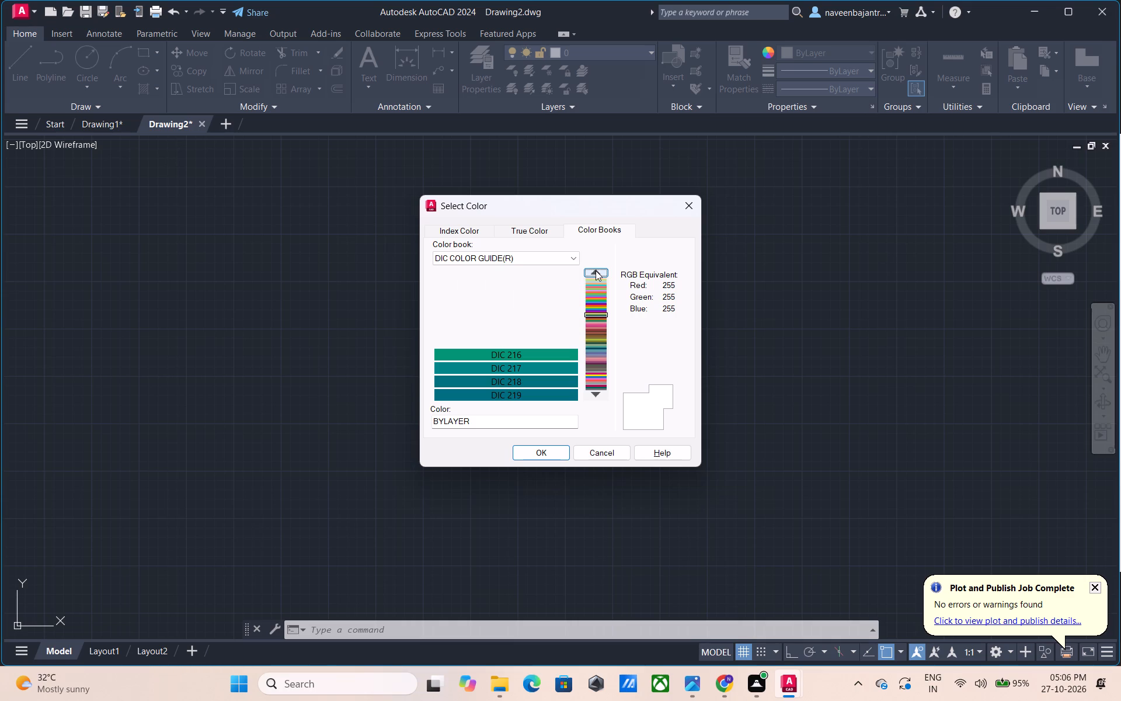
click(596, 270)
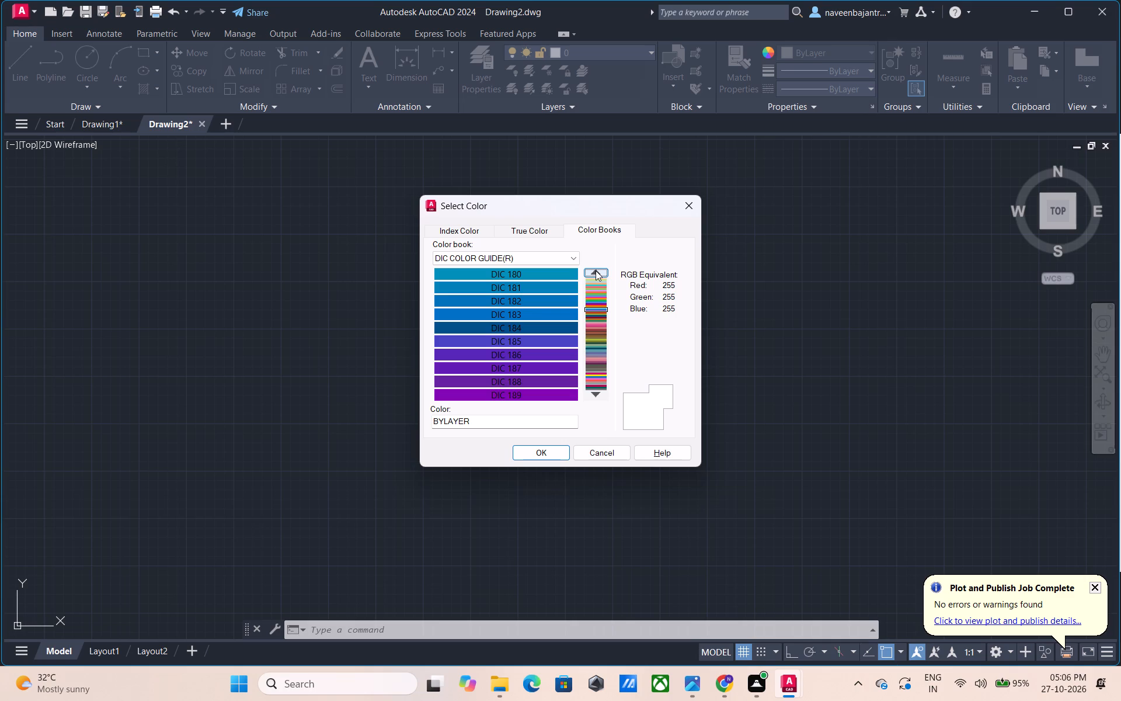
click(596, 270)
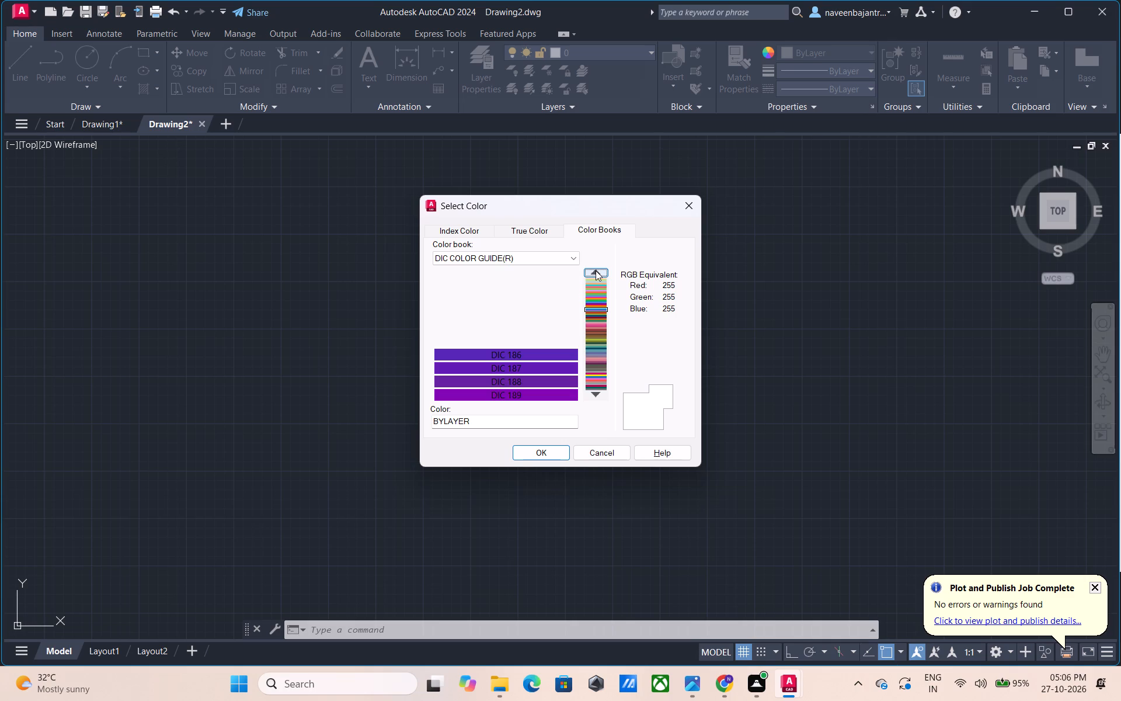
click(596, 270)
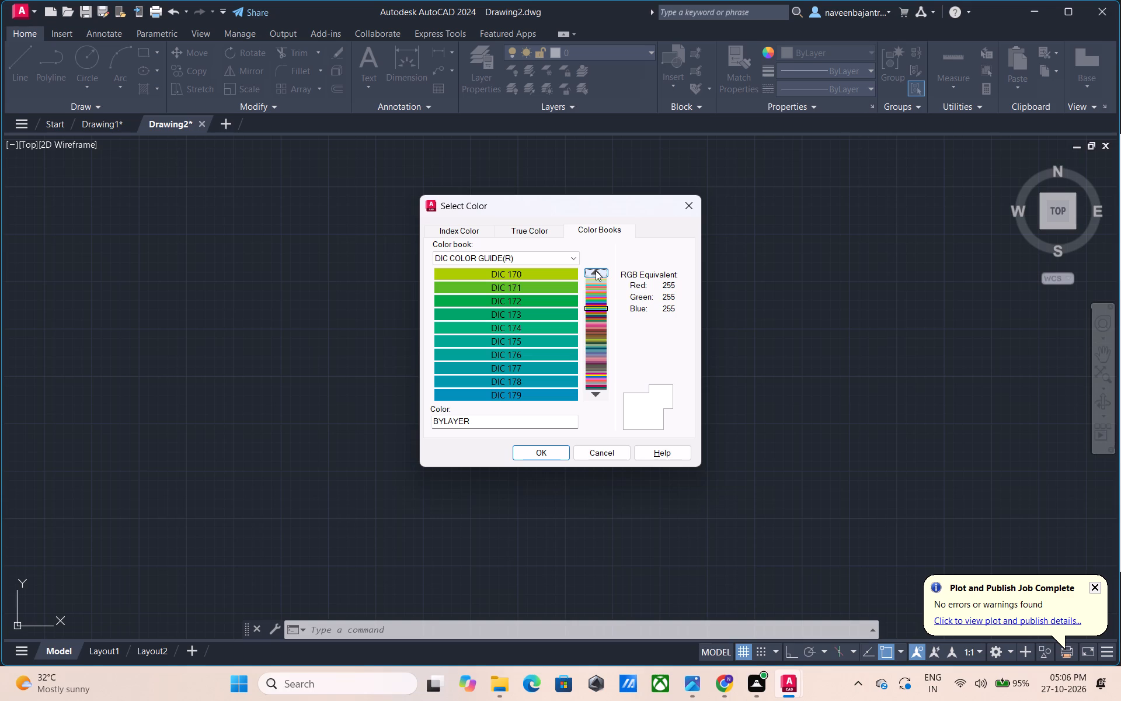
click(596, 270)
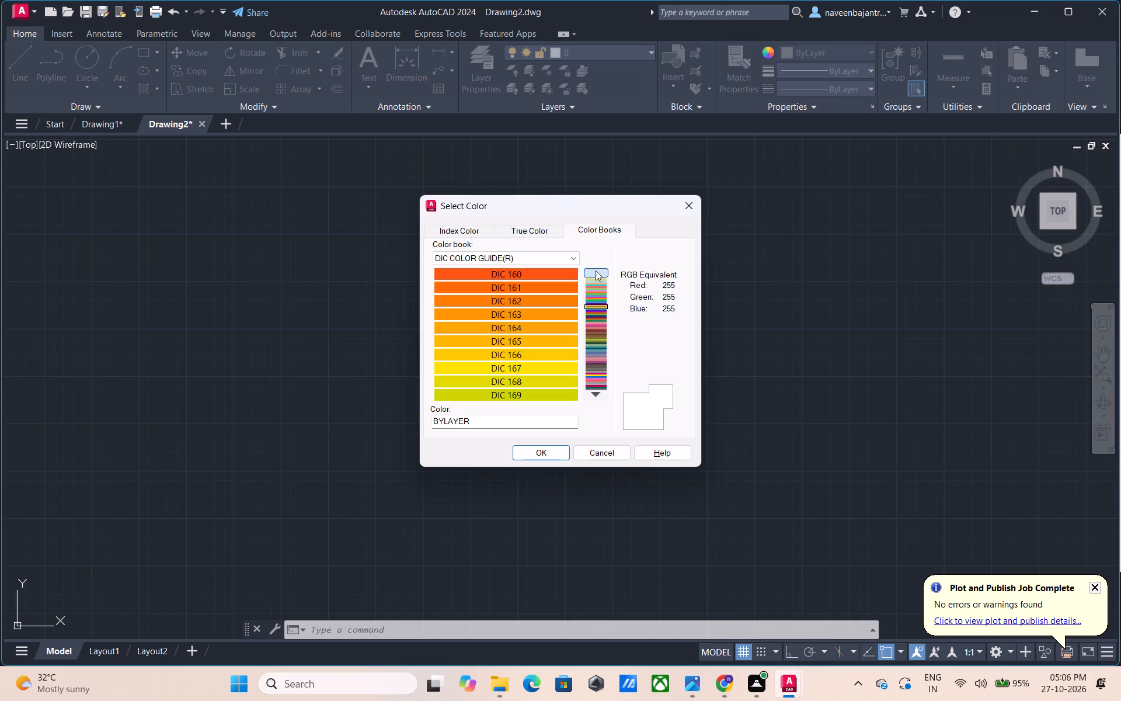
click(596, 270)
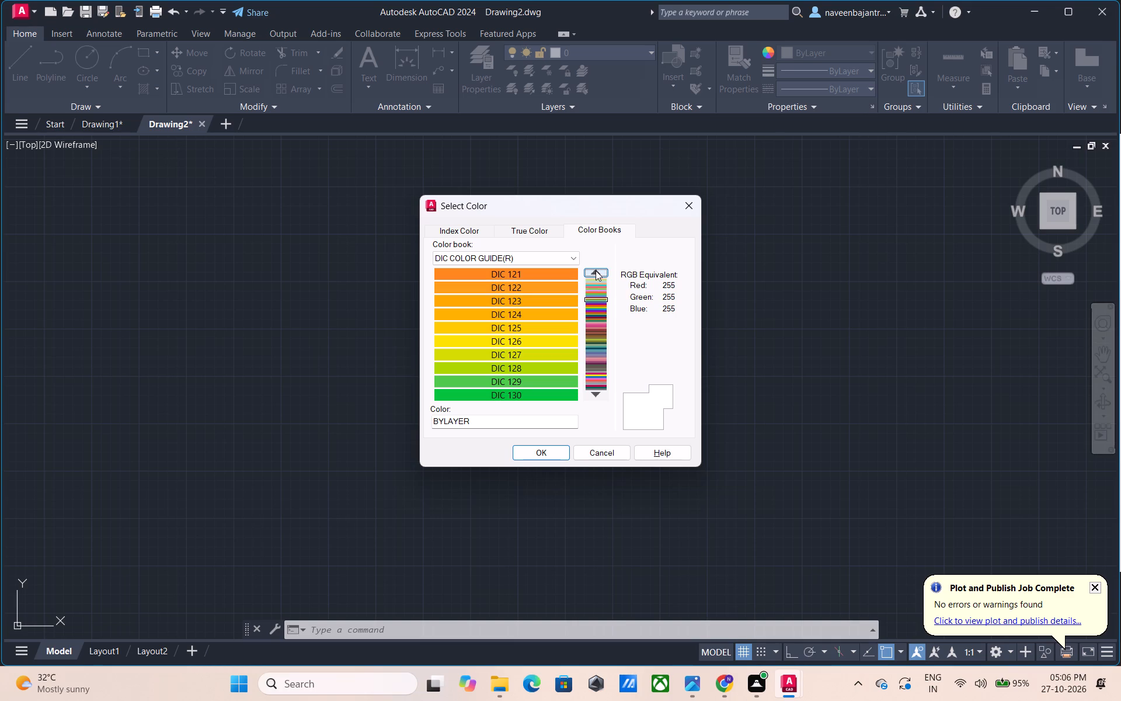
click(596, 270)
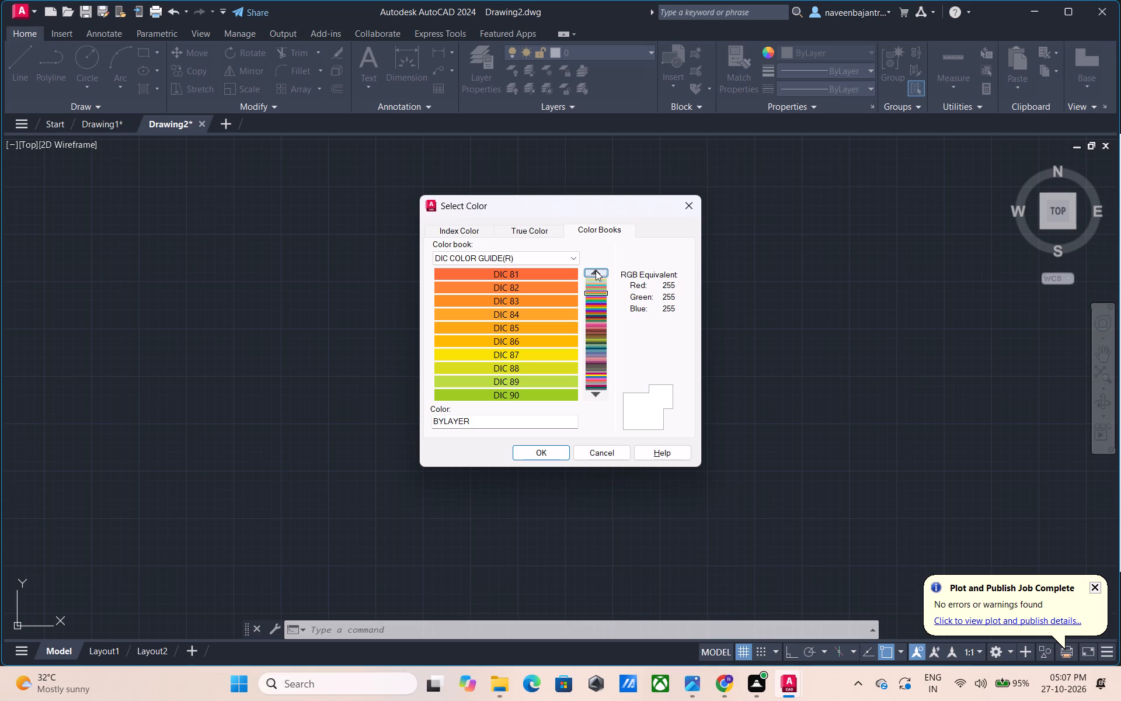
click(596, 270)
Browse the DIC COLOR GUIDE(R) swatches onward from DIC 71 through the oranges, greens, blues and purples to DIC 239.
click(595, 393)
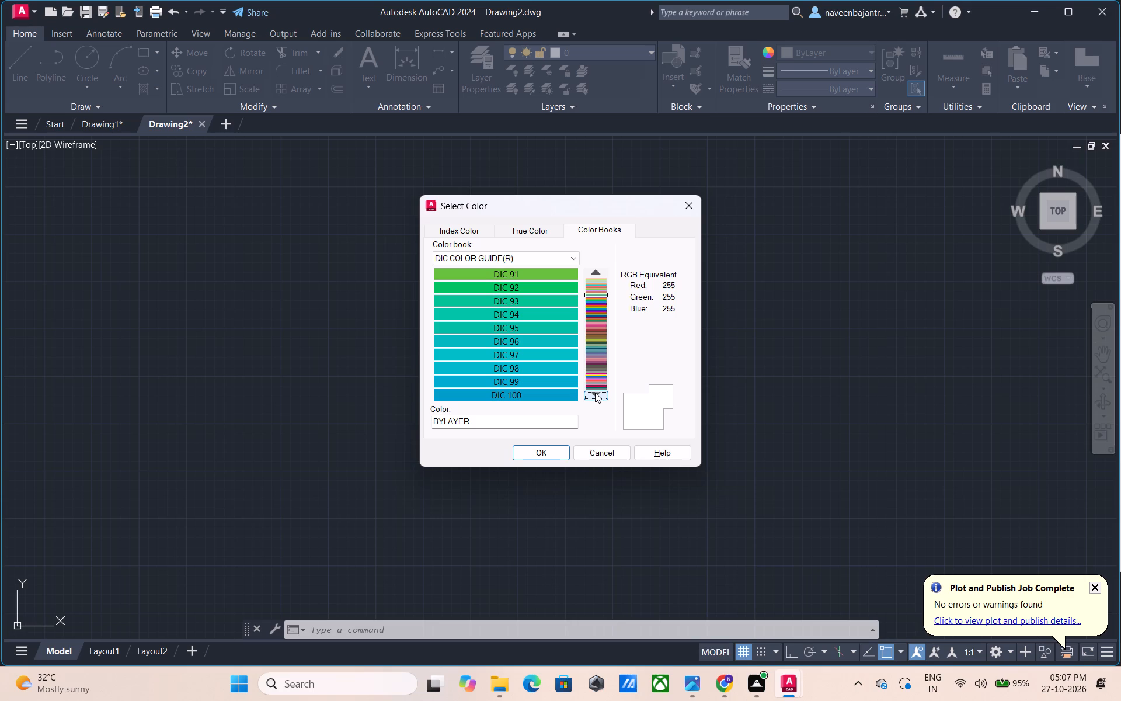
click(595, 393)
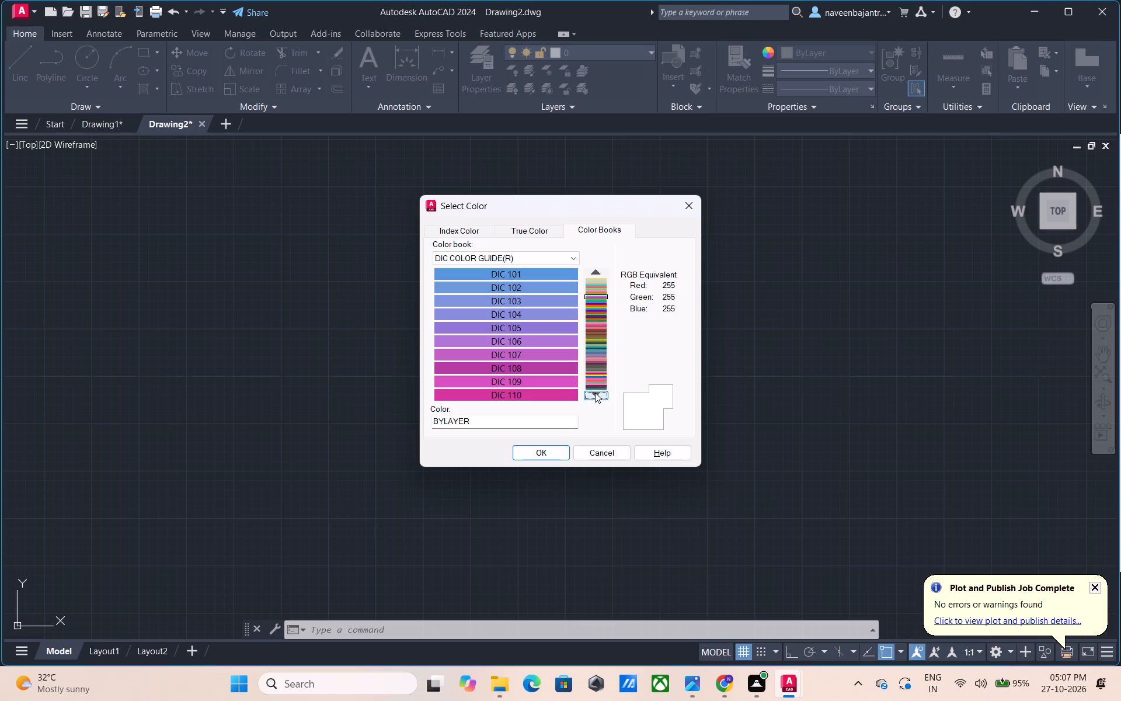
click(595, 393)
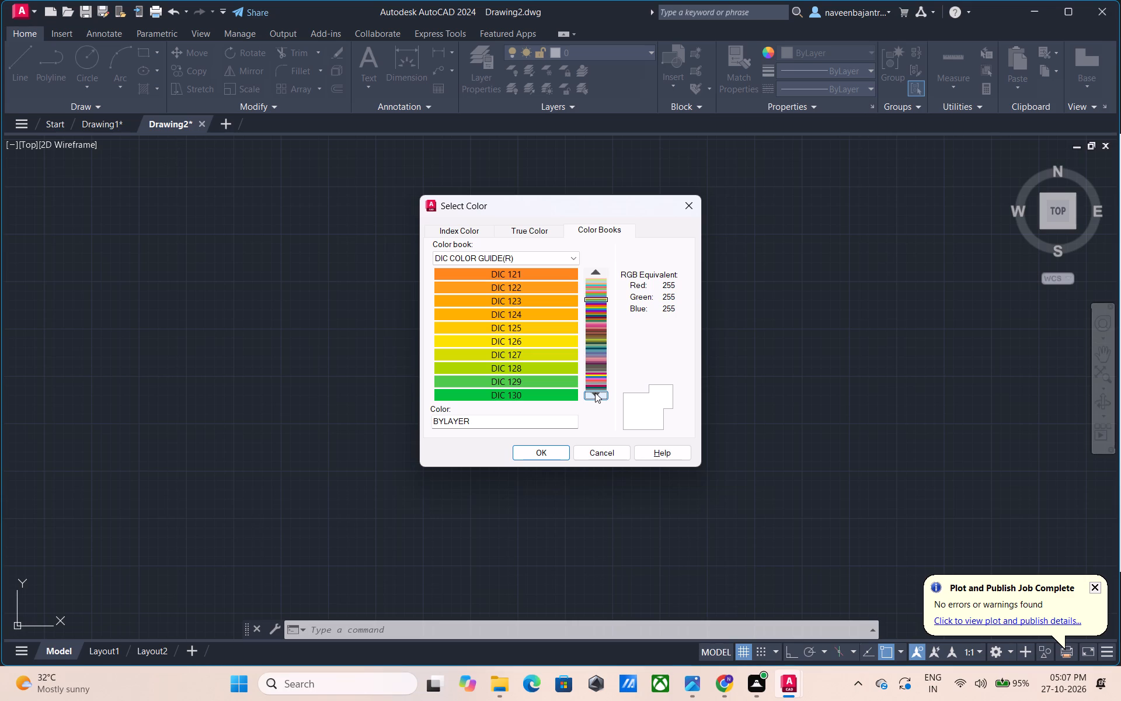
click(595, 393)
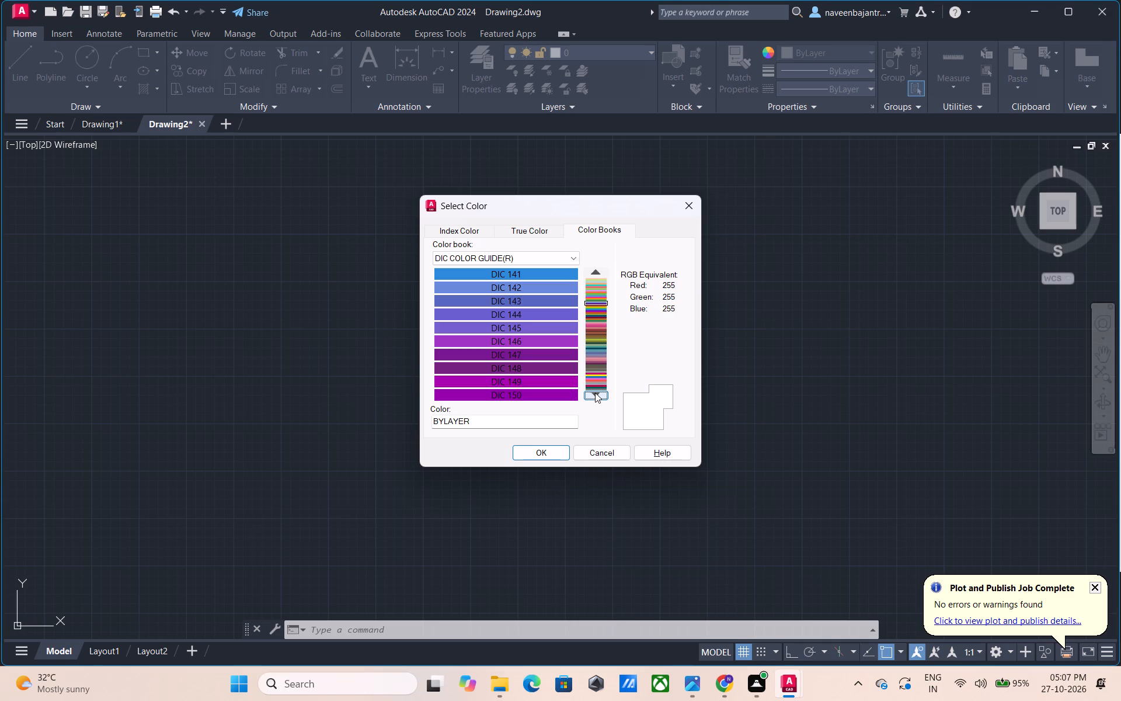
click(595, 393)
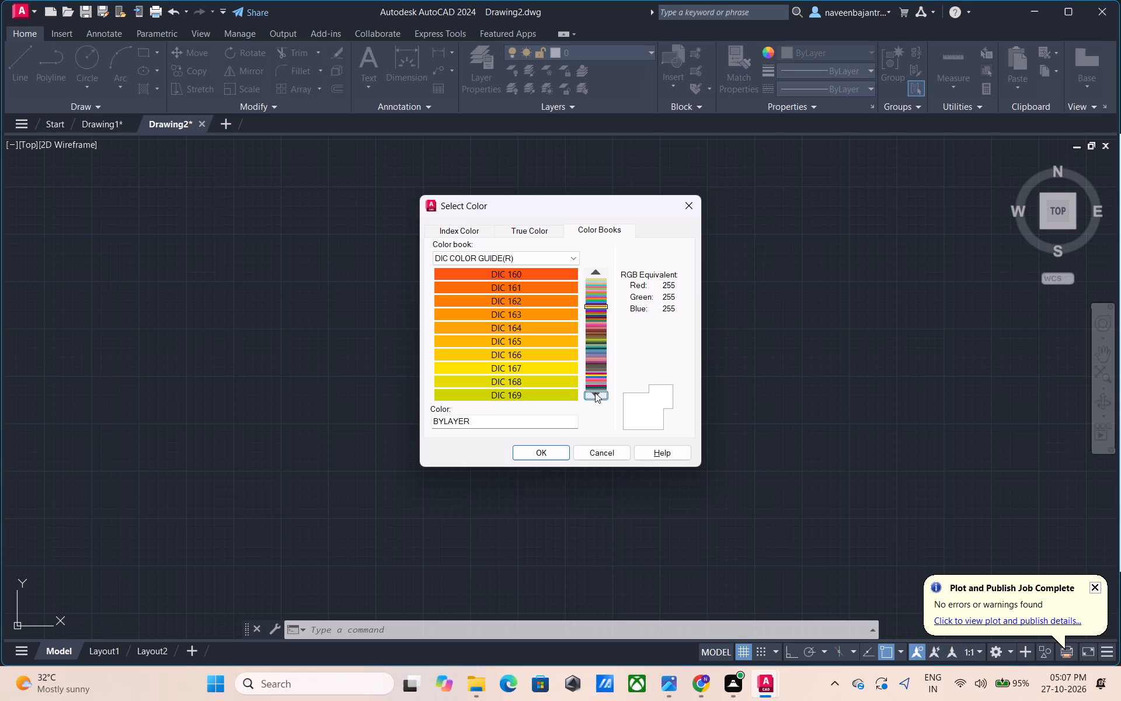
click(595, 393)
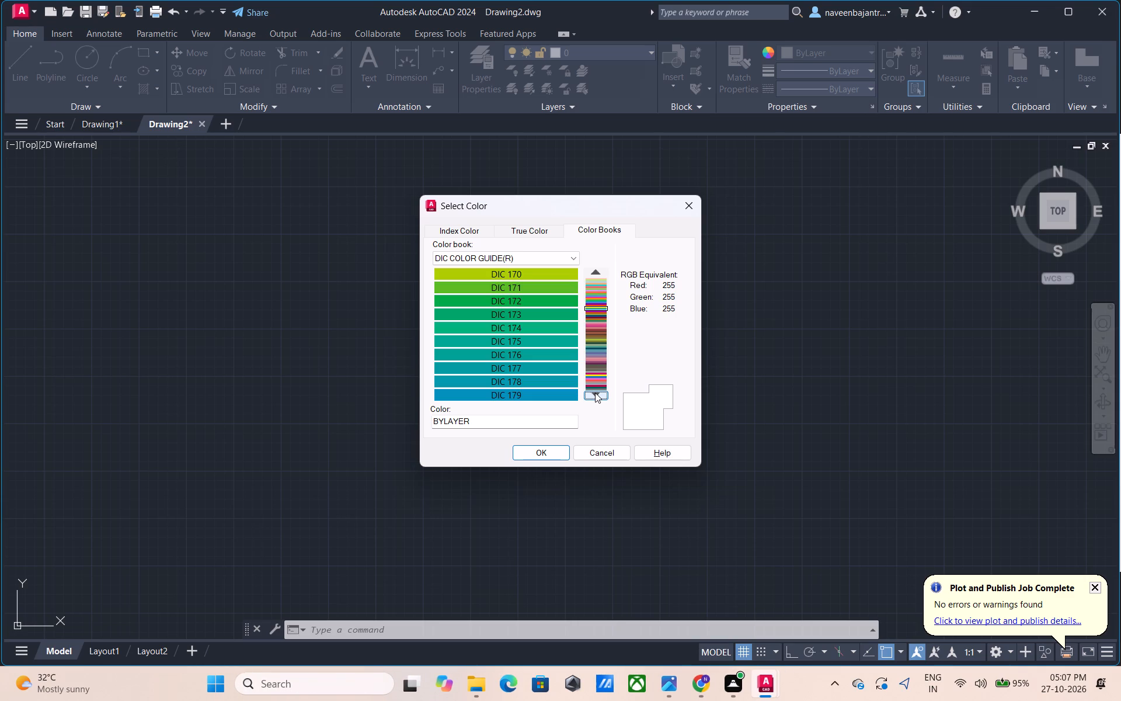
click(595, 393)
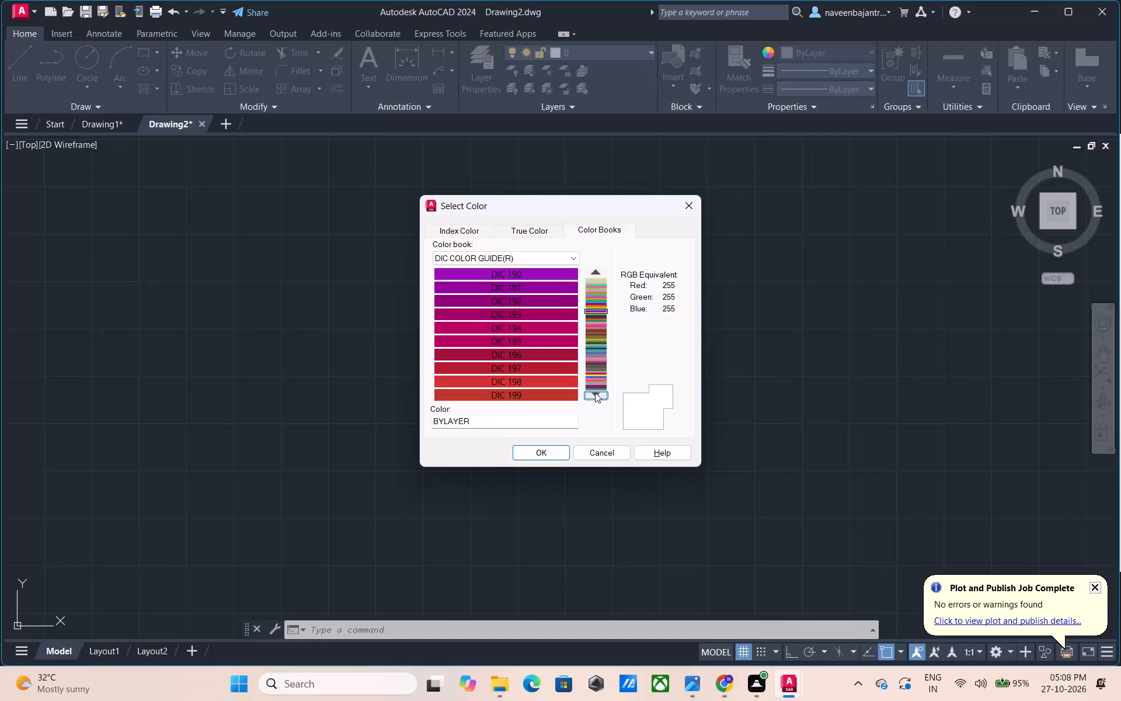
click(595, 393)
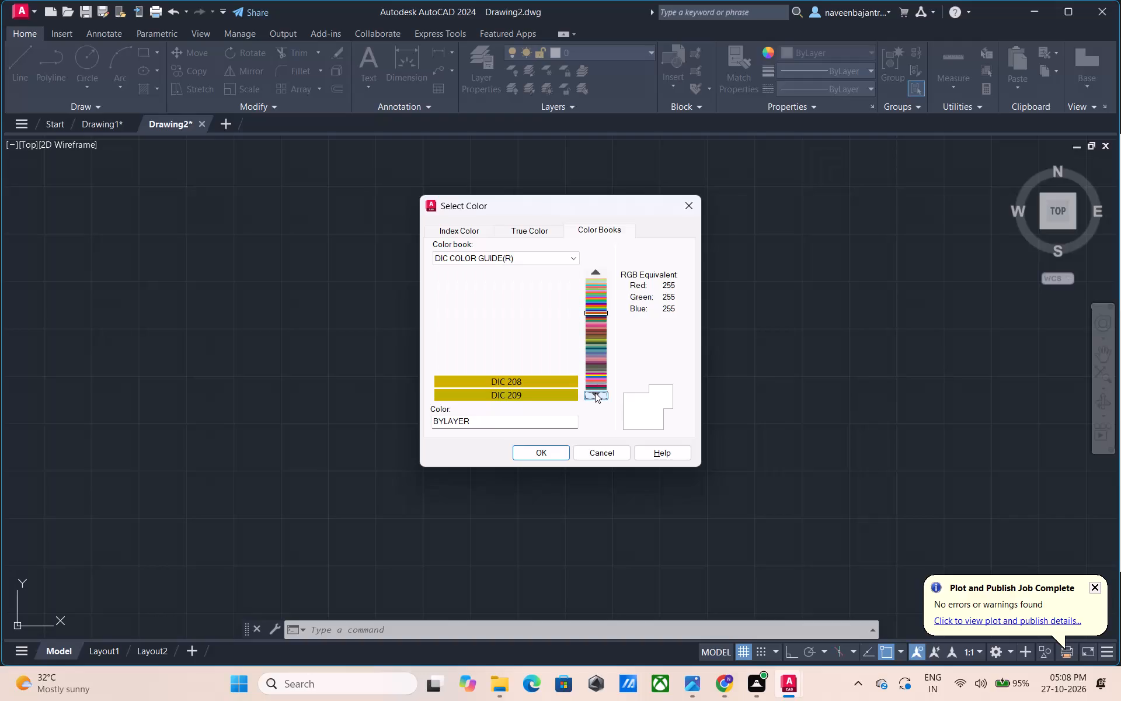
click(595, 393)
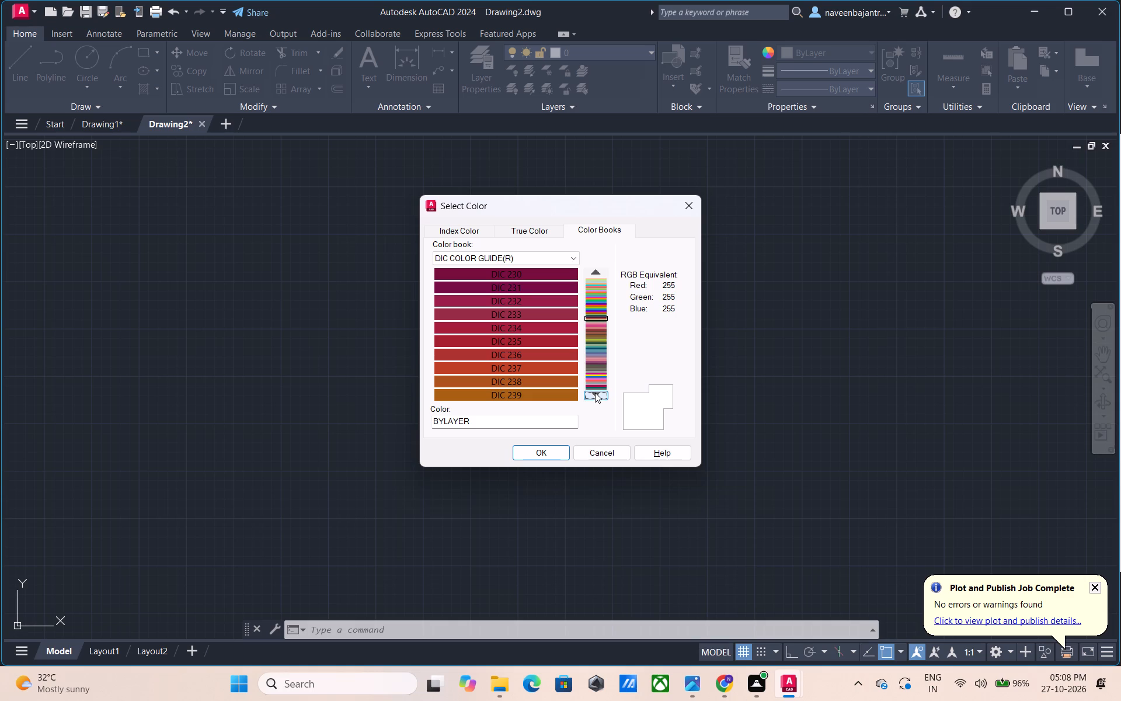
Browse the DIC COLOR GUIDE(R) swatches onward from DIC 239 through the pinks, browns, greens and blues to DIC 449.
click(595, 393)
click(595, 393)
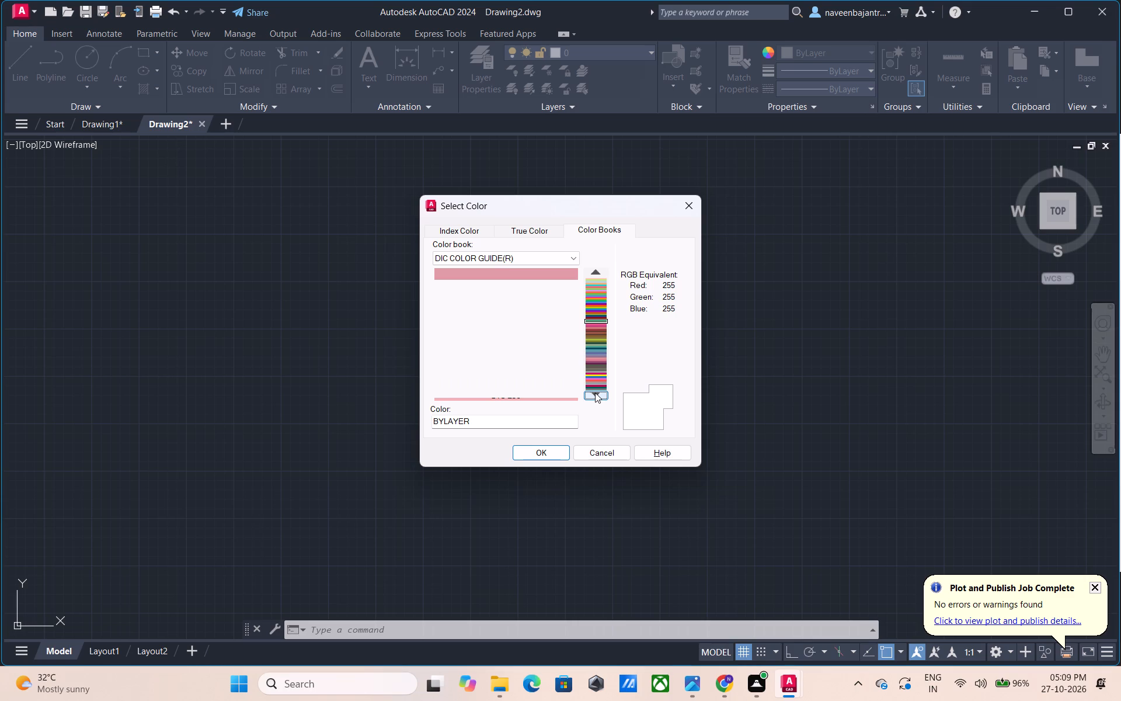
click(595, 393)
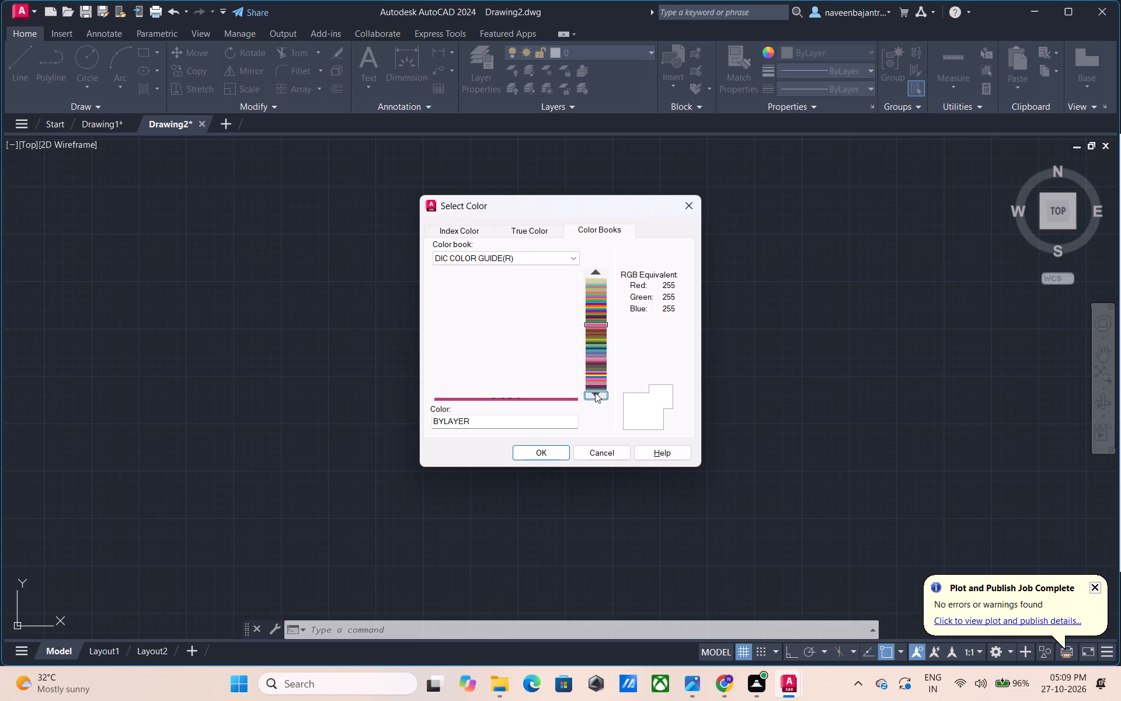
click(595, 393)
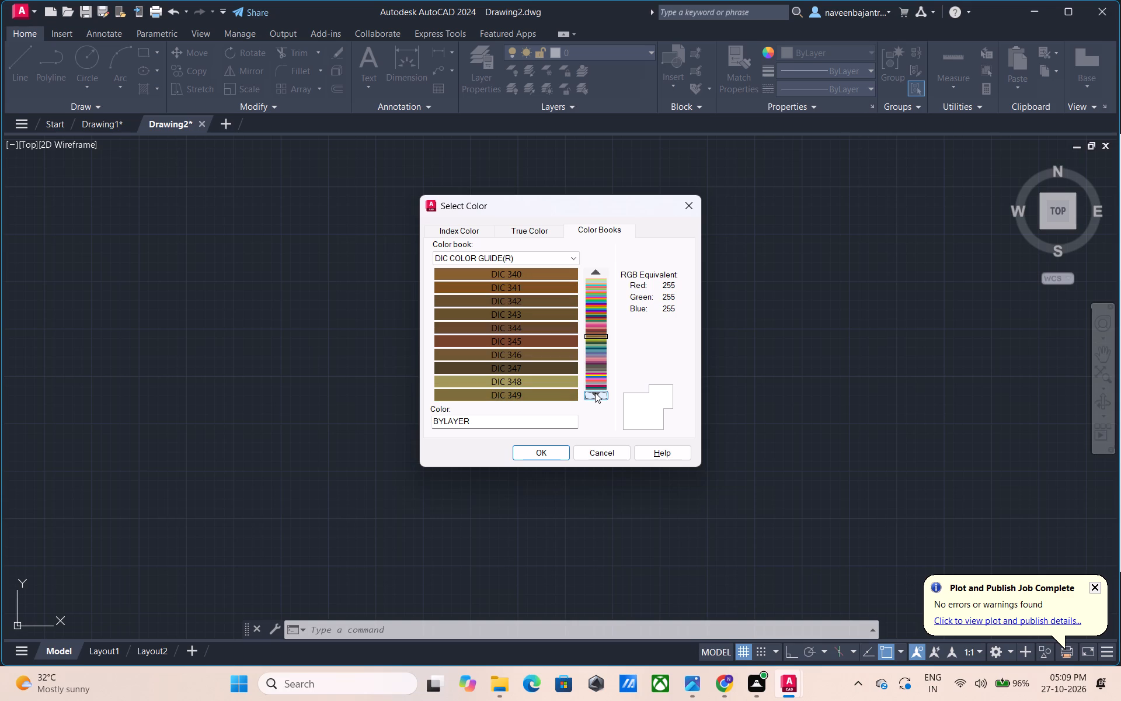
click(595, 393)
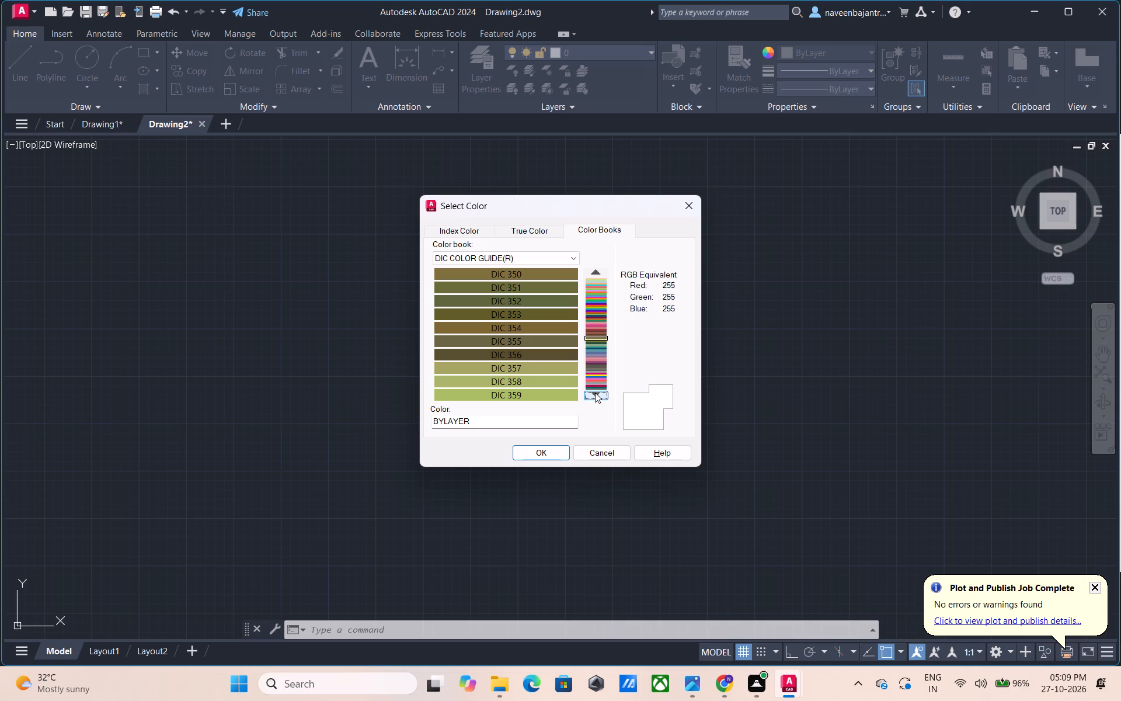
click(595, 393)
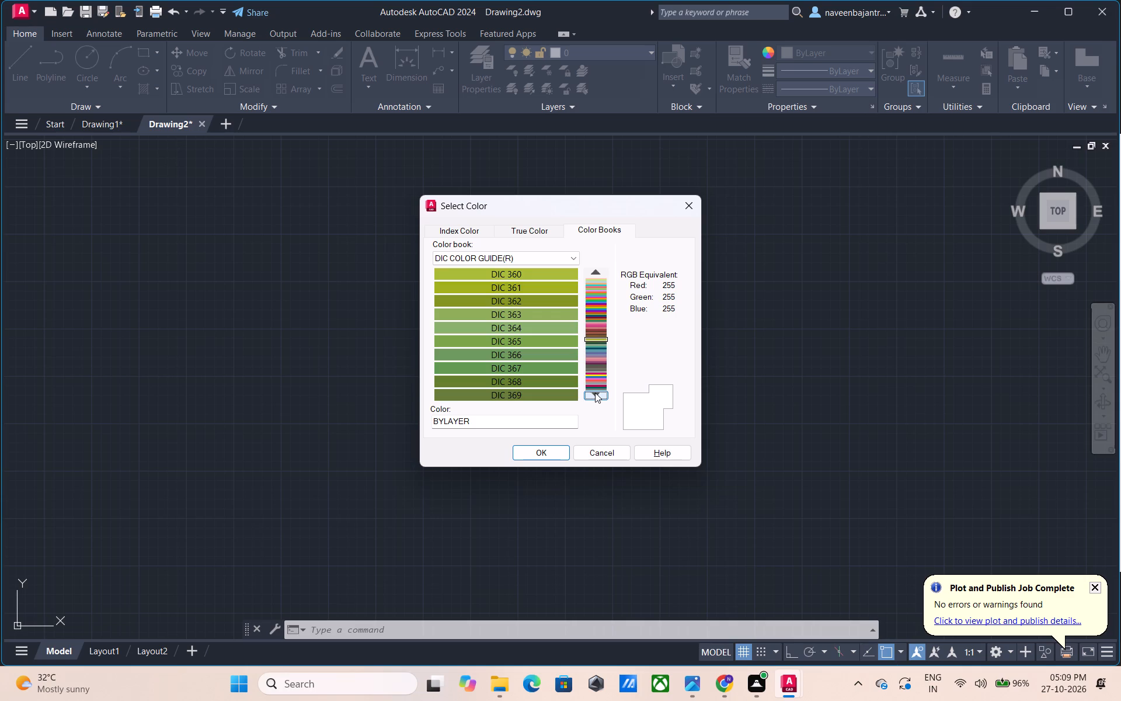
click(595, 393)
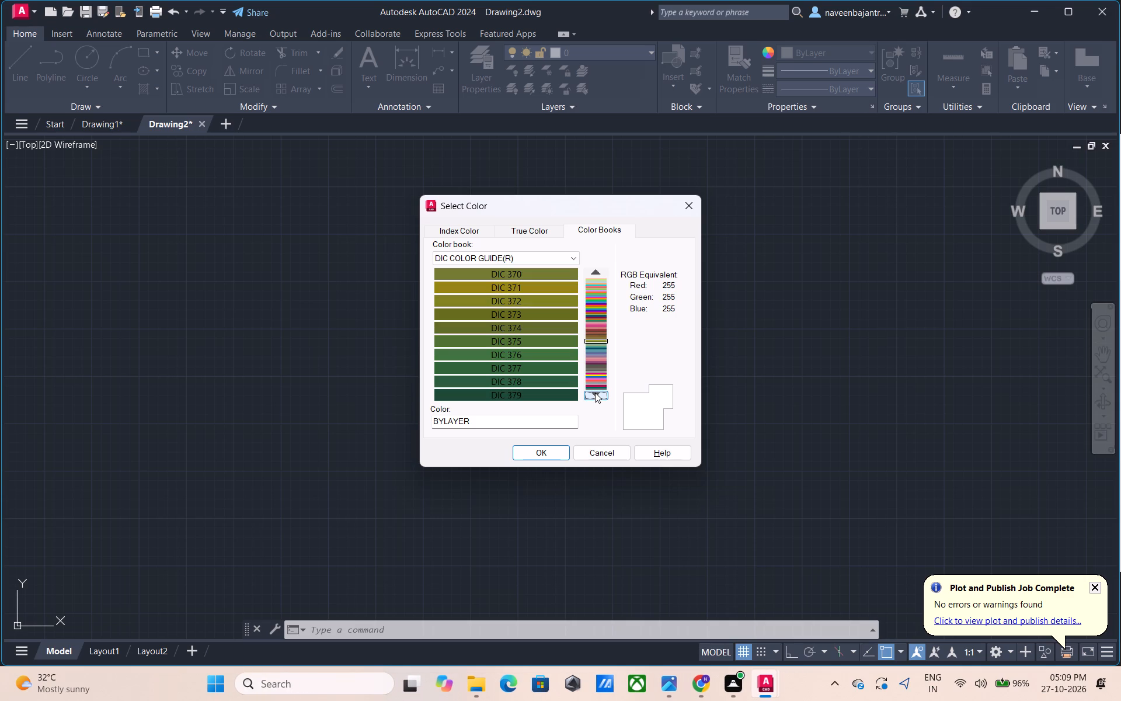
click(595, 393)
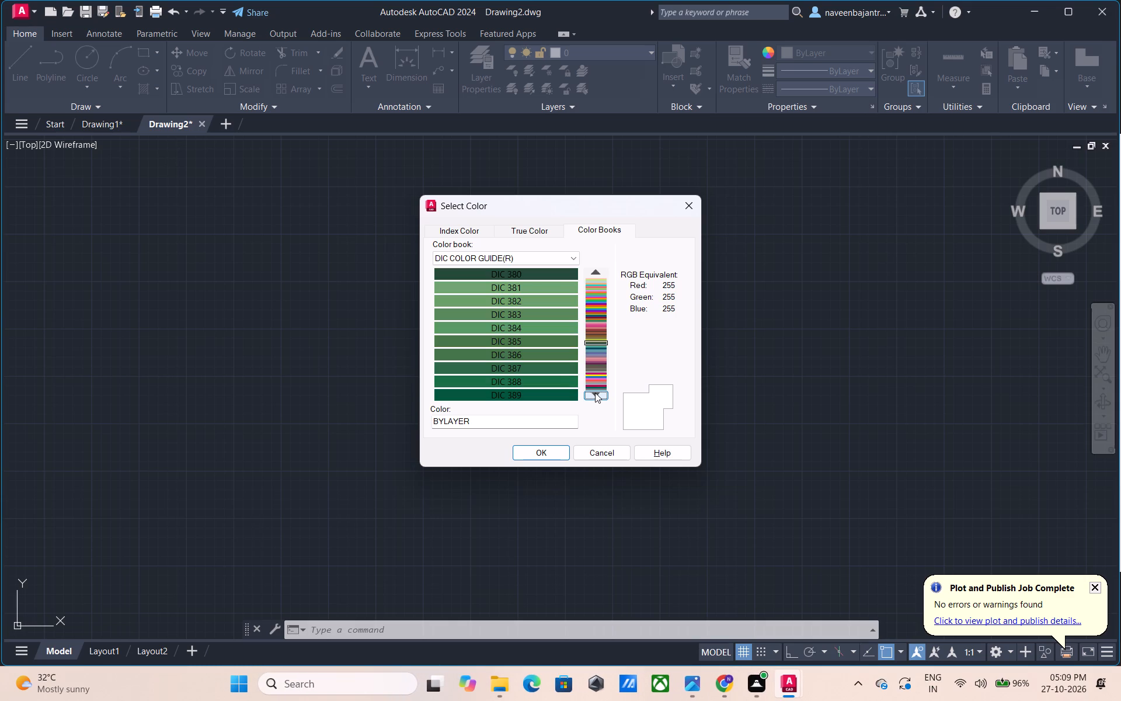
click(595, 393)
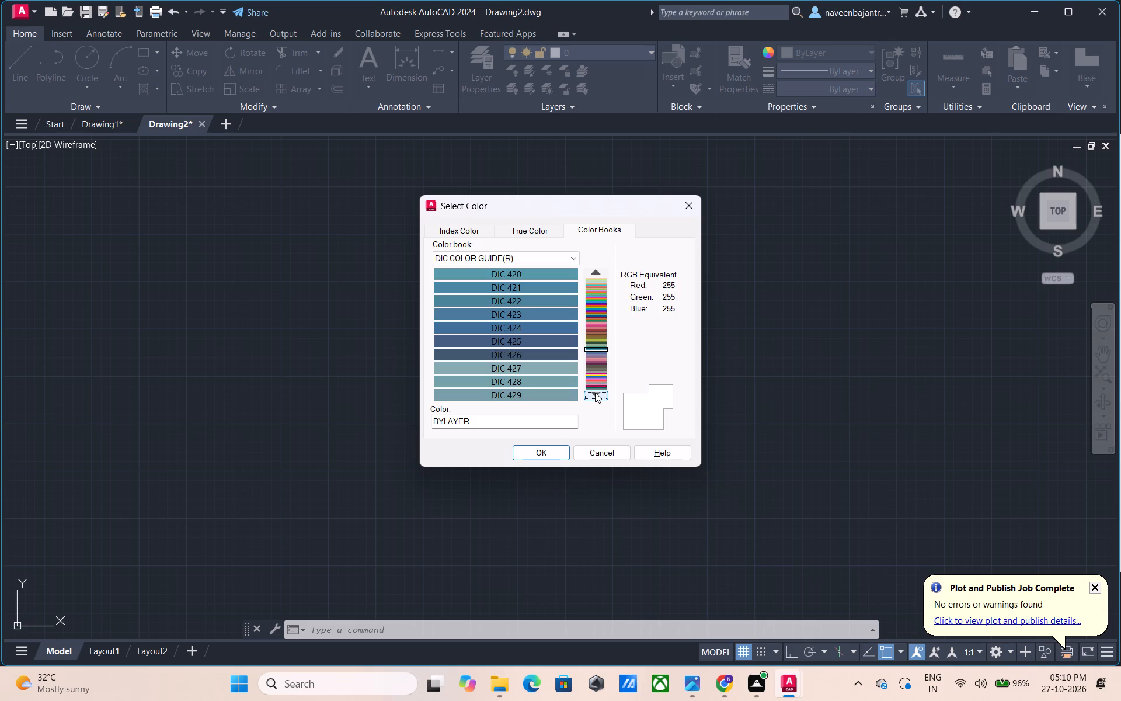
click(595, 393)
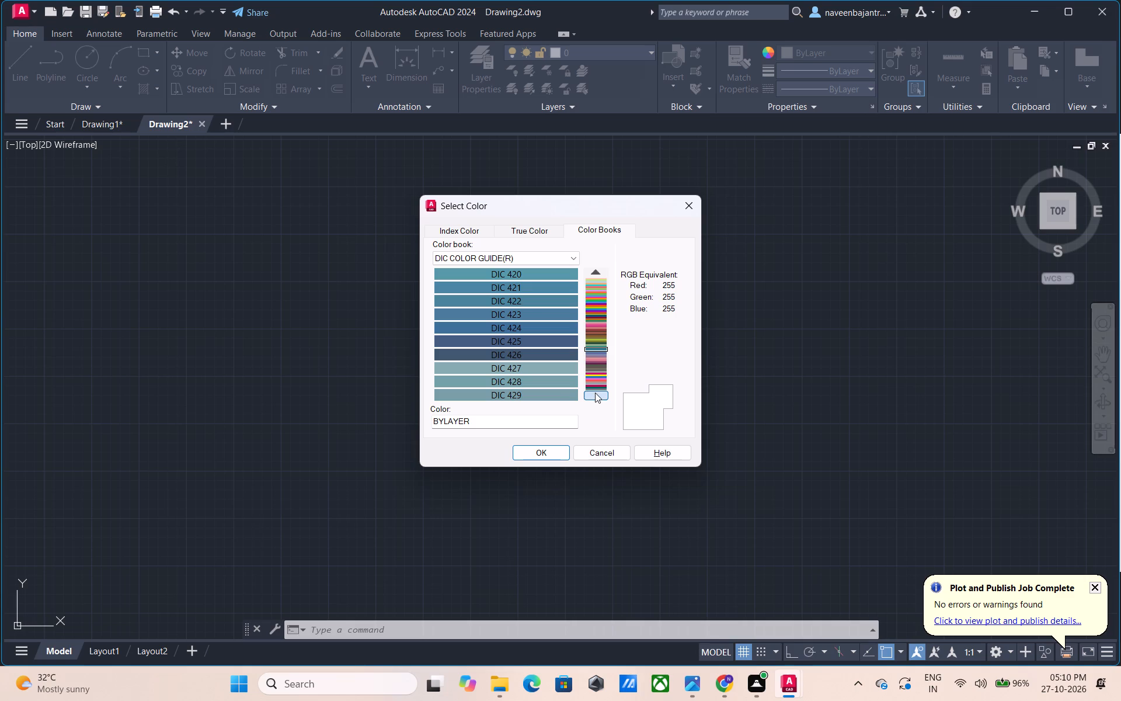
click(595, 393)
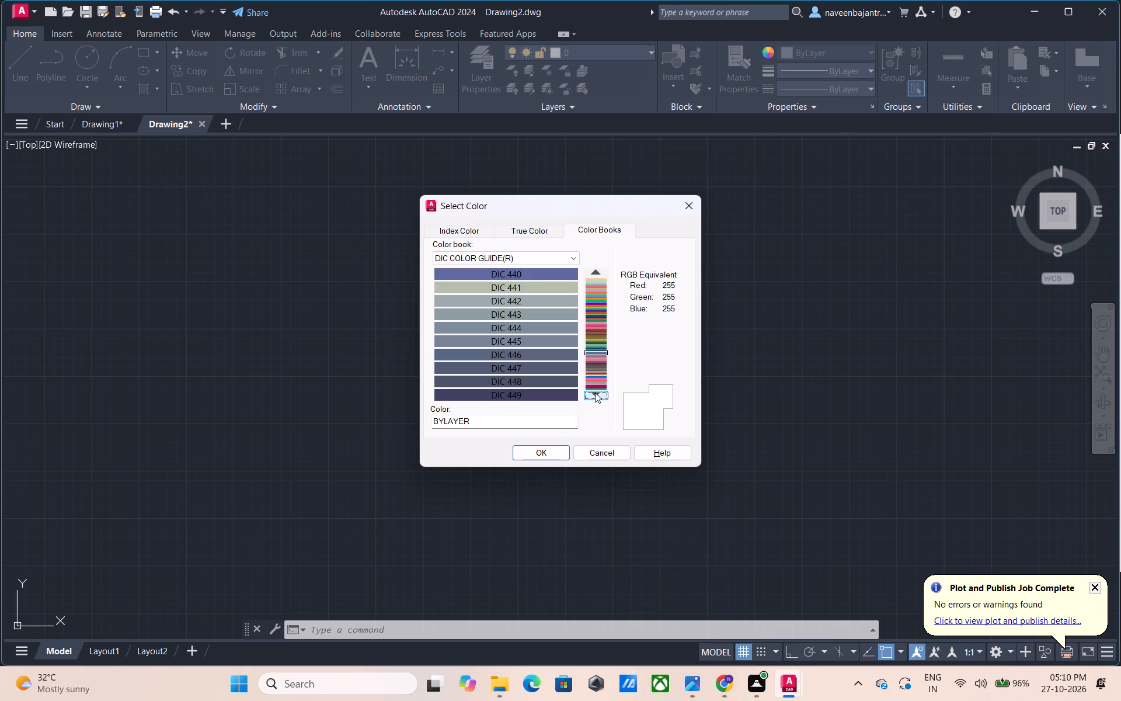
Browse the DIC COLOR GUIDE(R) swatches onward from DIC 449 through the purples, pinks, browns and greys to DIC 557.
click(595, 393)
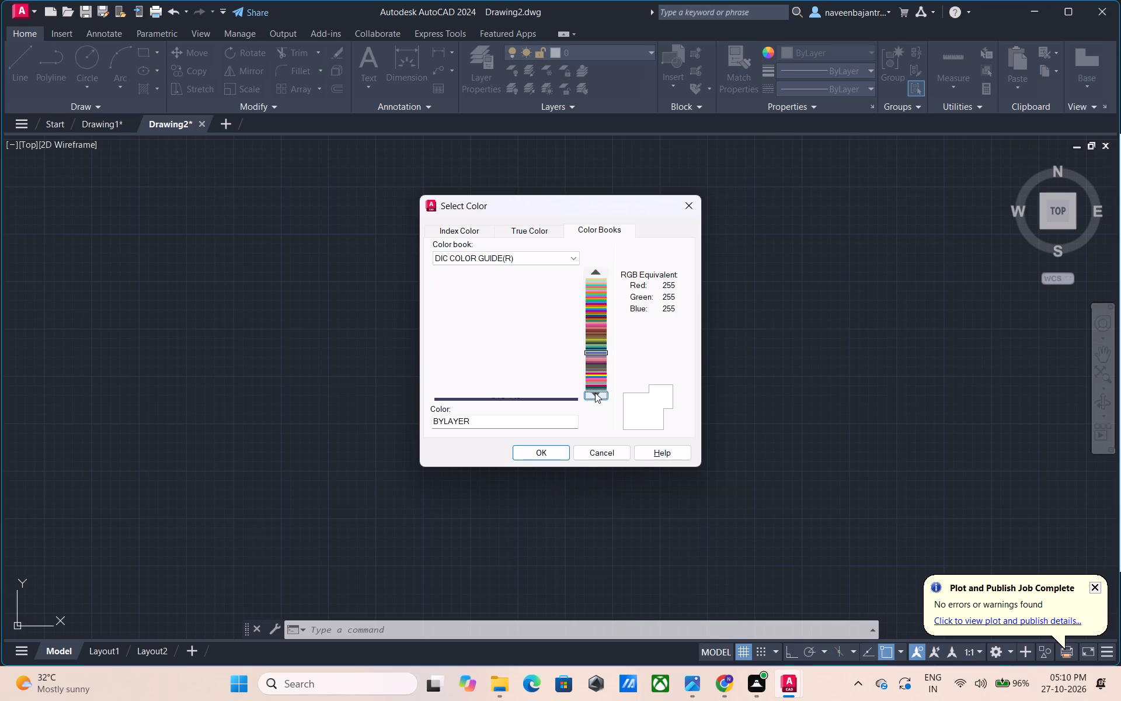
click(595, 393)
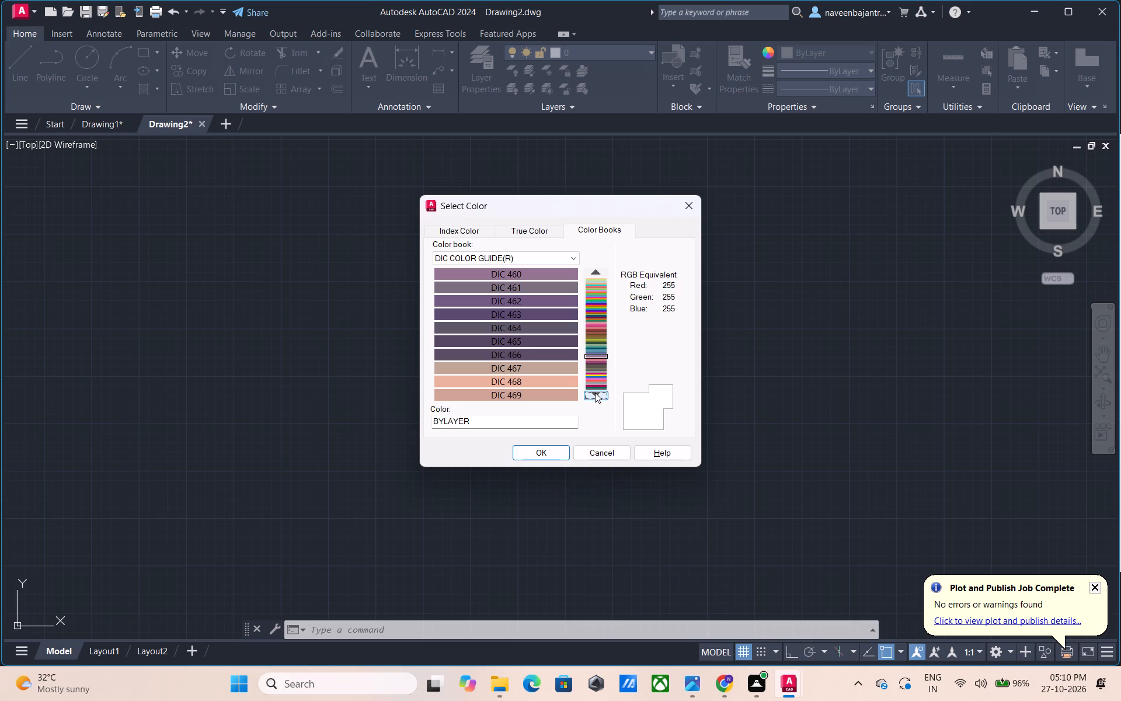
click(595, 393)
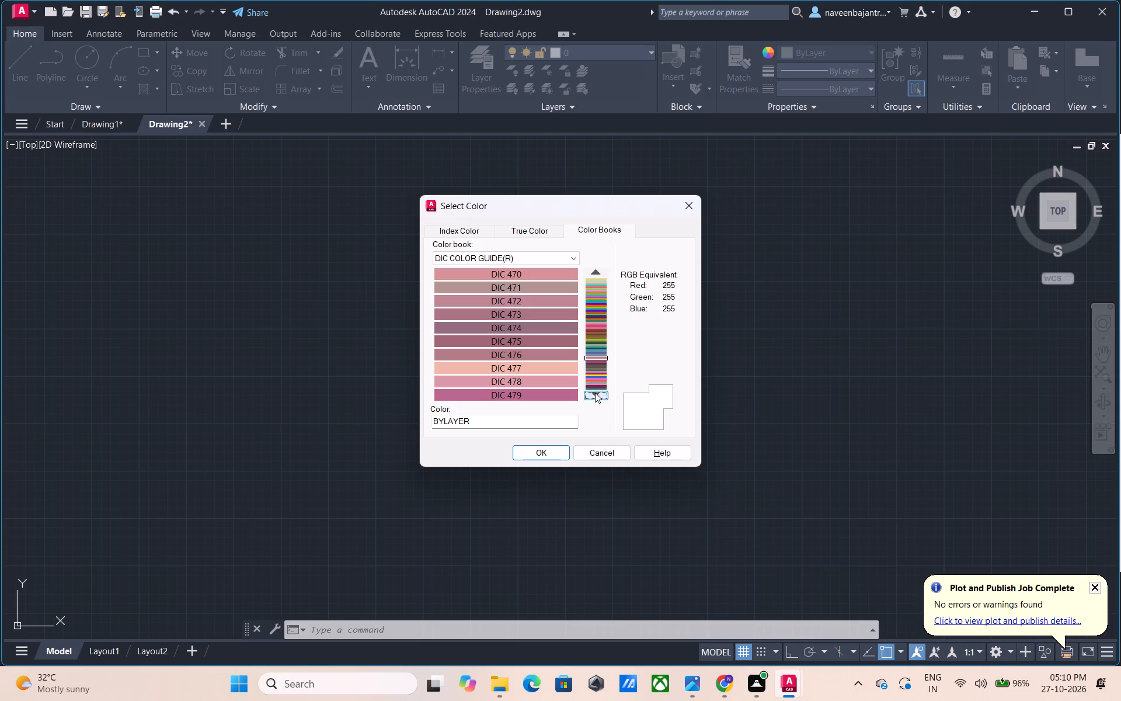
click(595, 393)
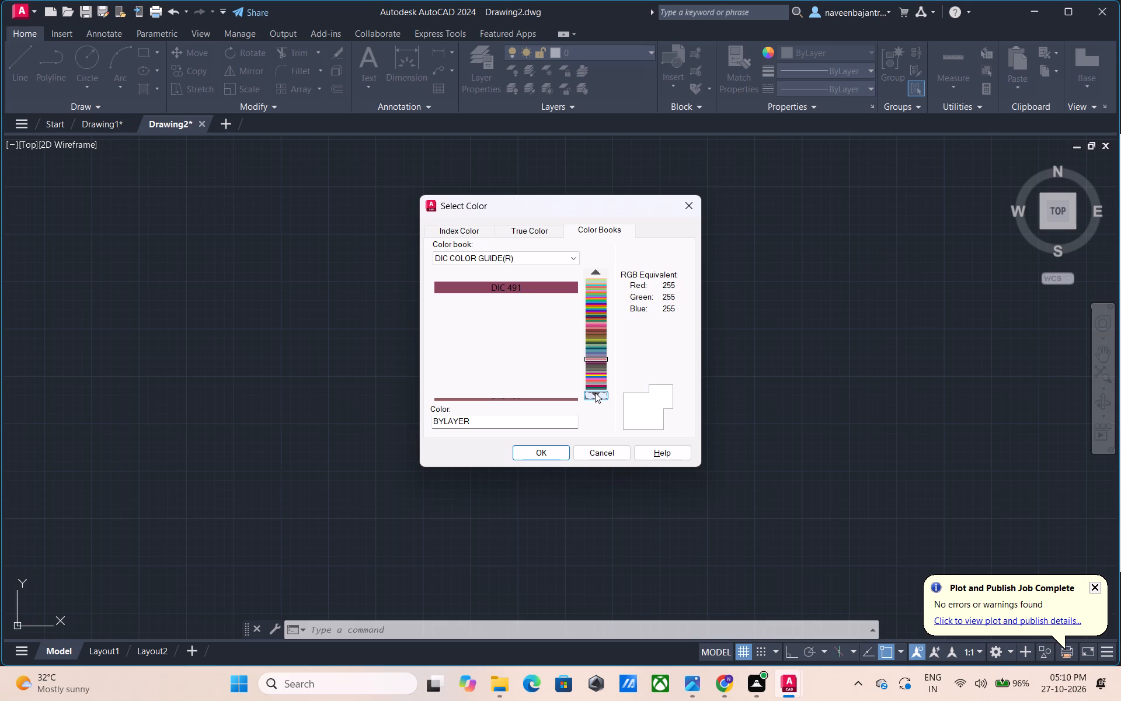
click(595, 393)
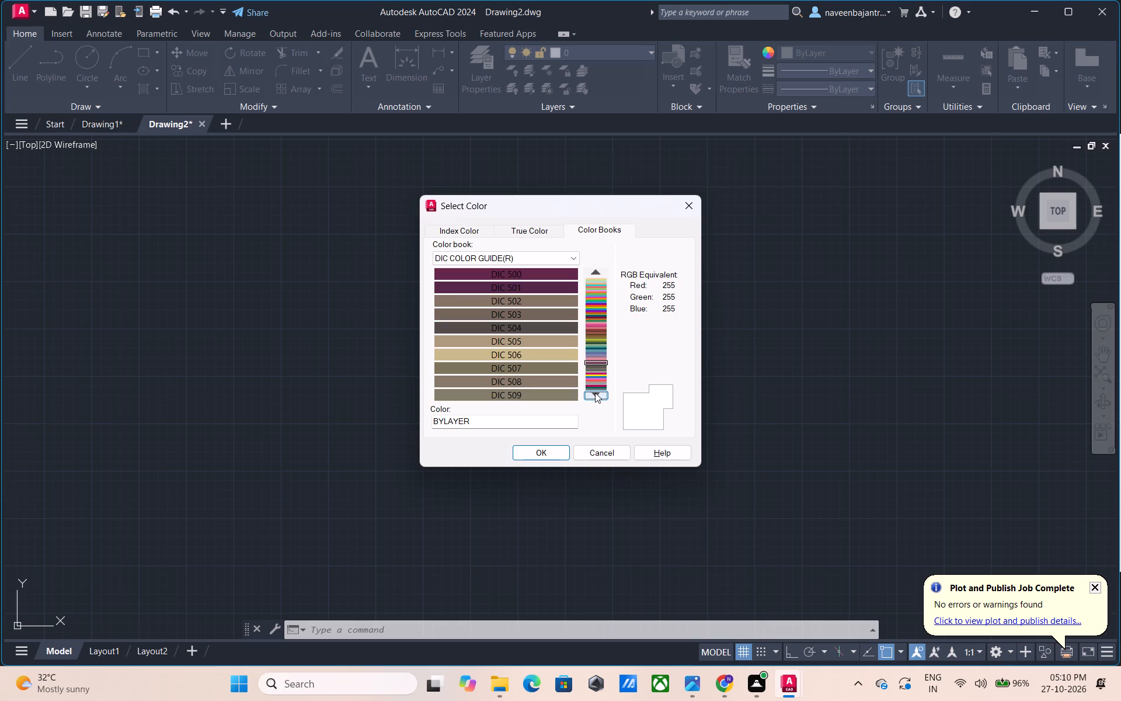
click(595, 393)
click(595, 393)
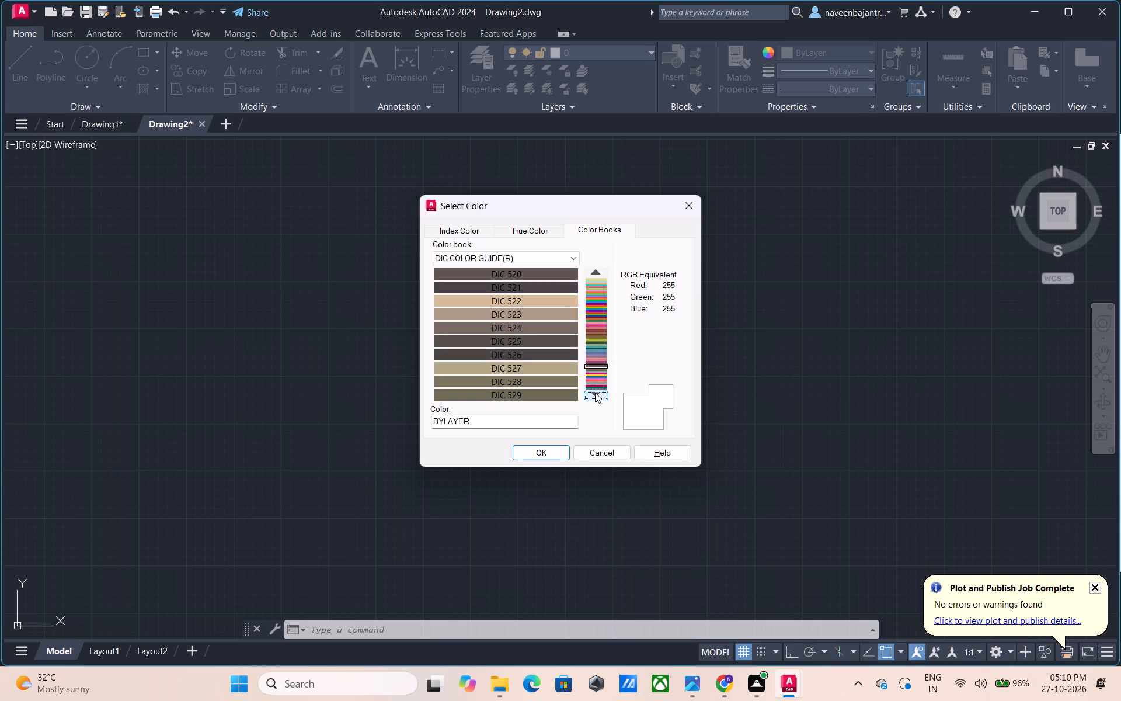
click(595, 393)
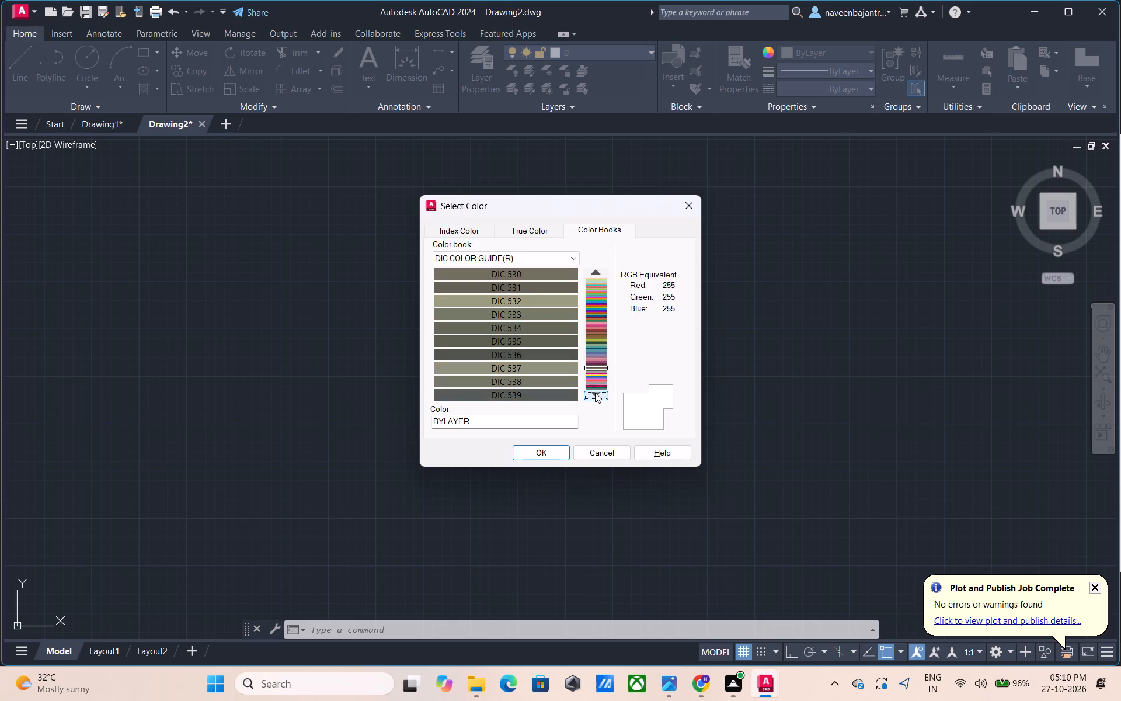
click(595, 393)
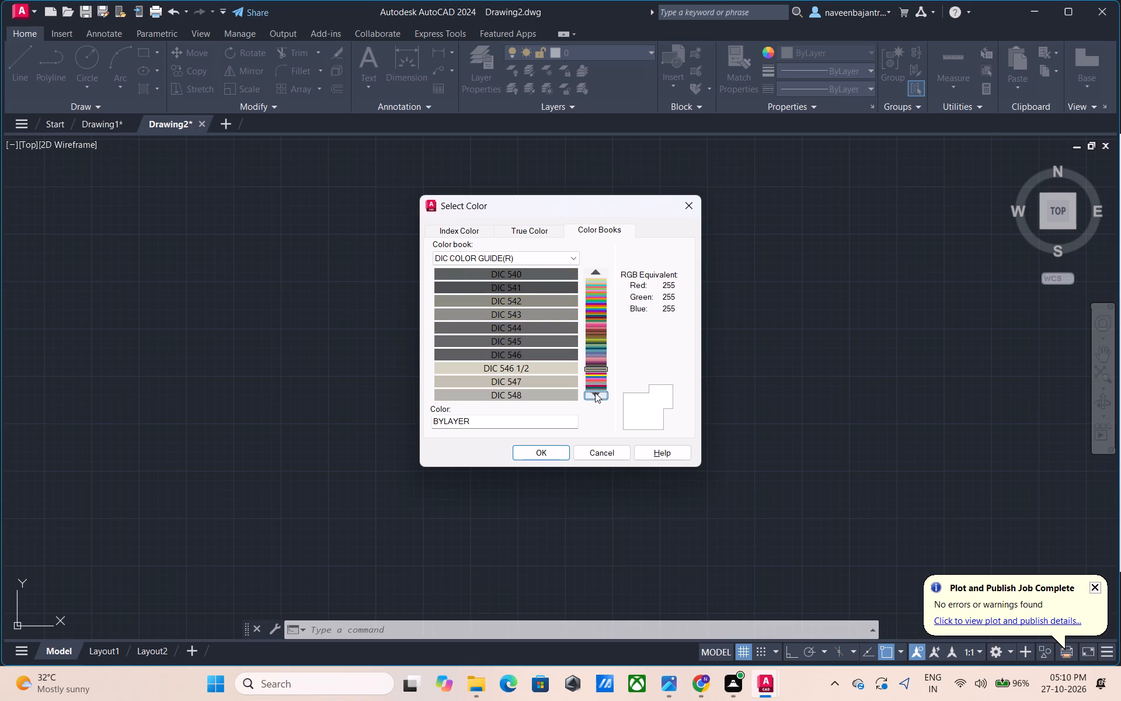
click(595, 393)
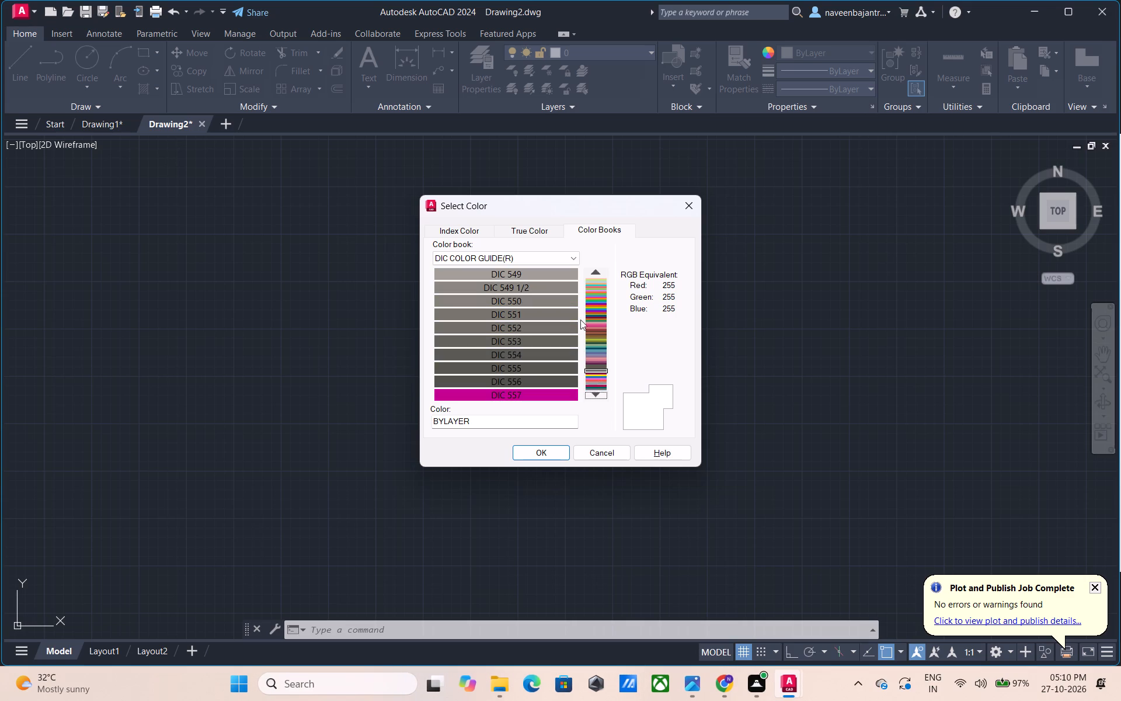
Browse the DIC COLOR GUIDE(R) swatches backward from DIC 557 through the greys, blues and greens to DIC 370.
click(595, 272)
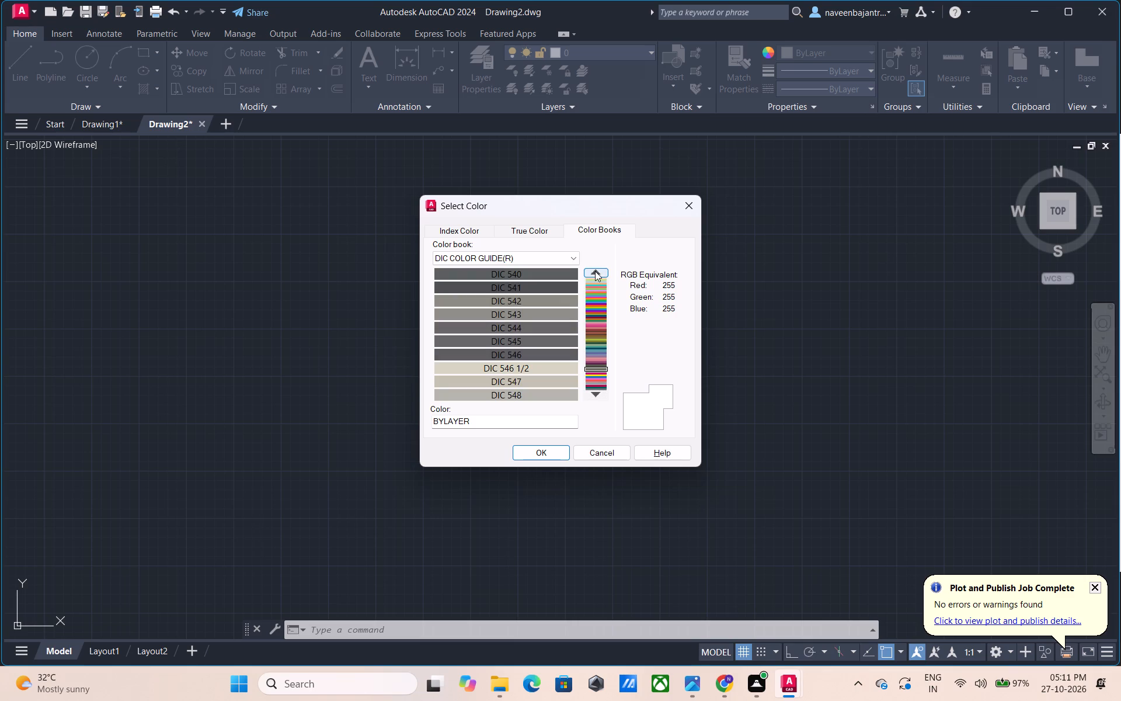
click(595, 271)
click(595, 271)
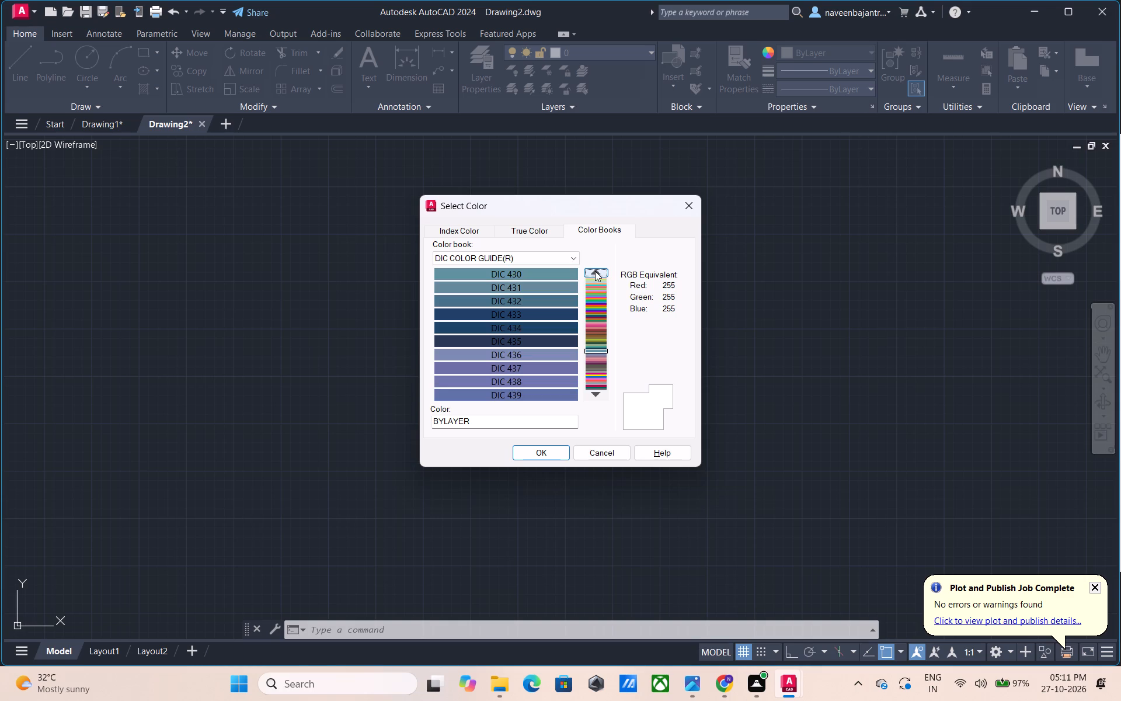
click(595, 271)
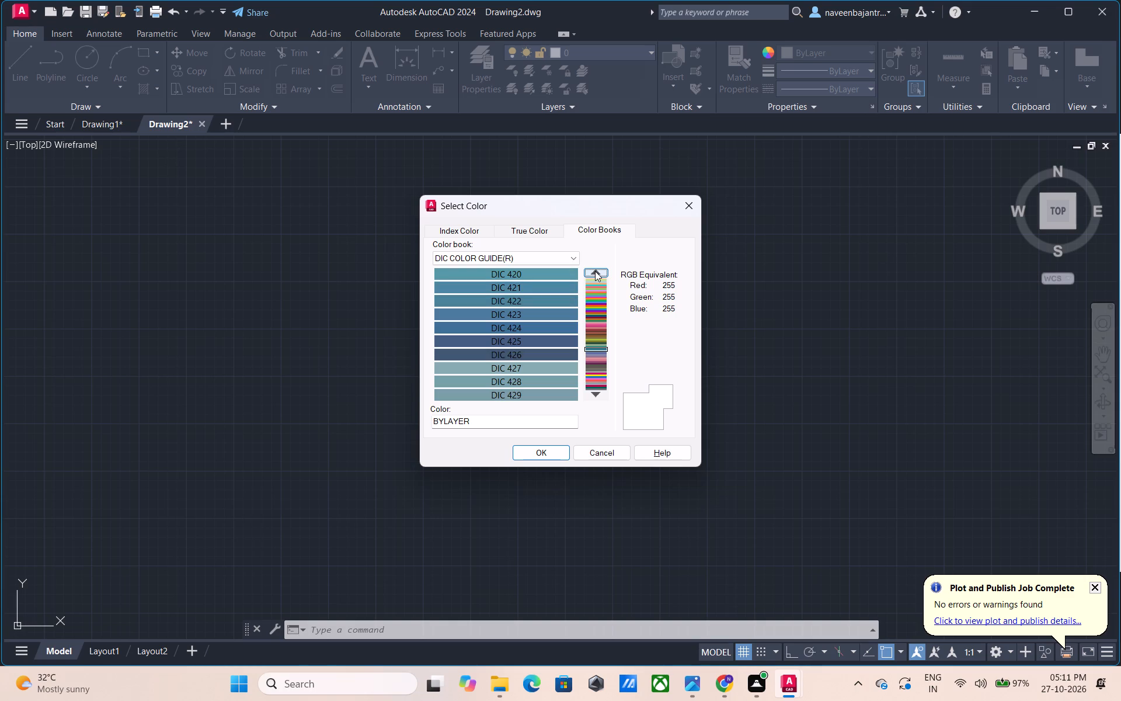
click(595, 271)
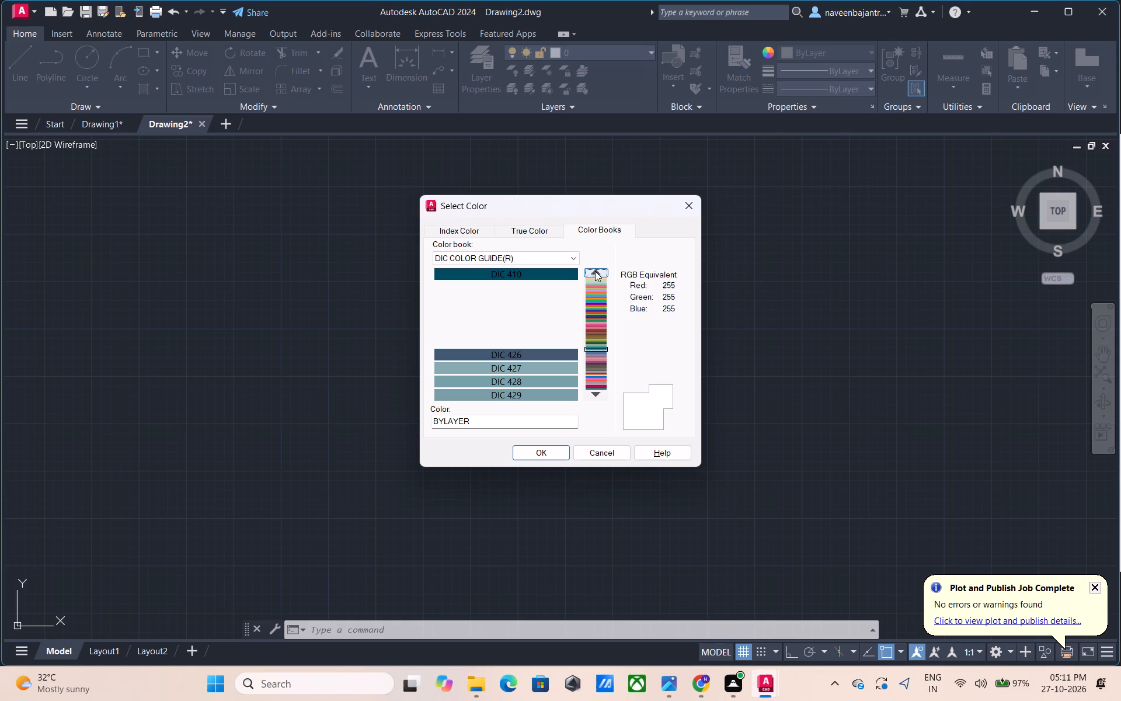
click(595, 271)
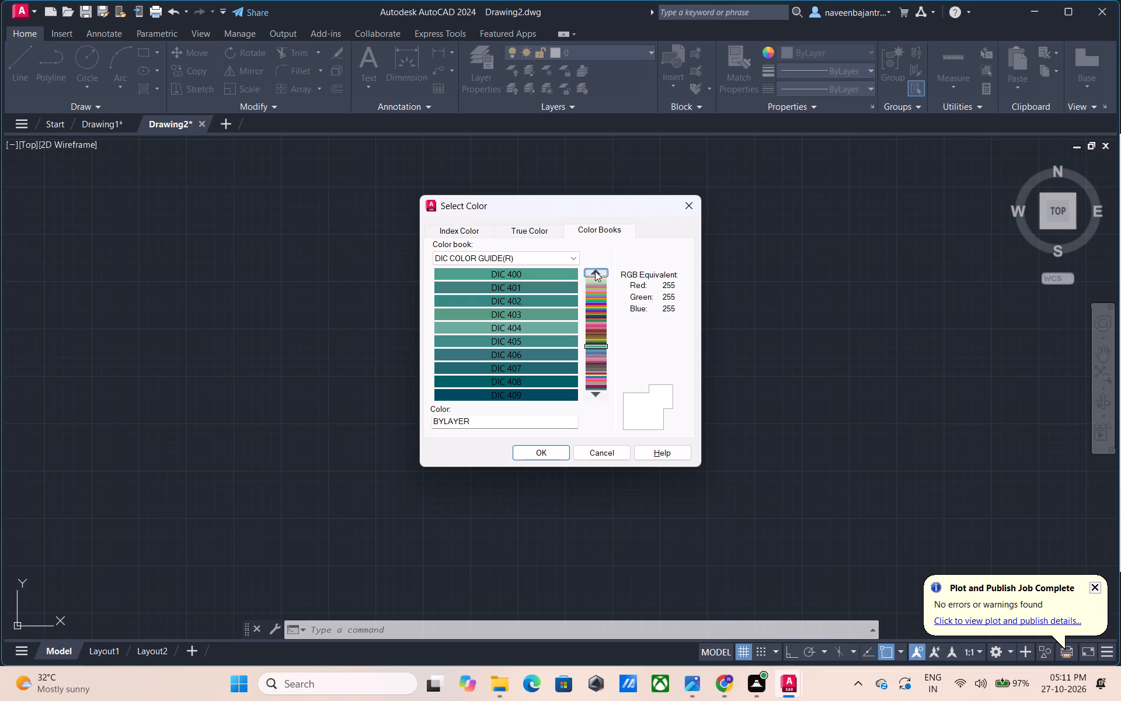
click(595, 271)
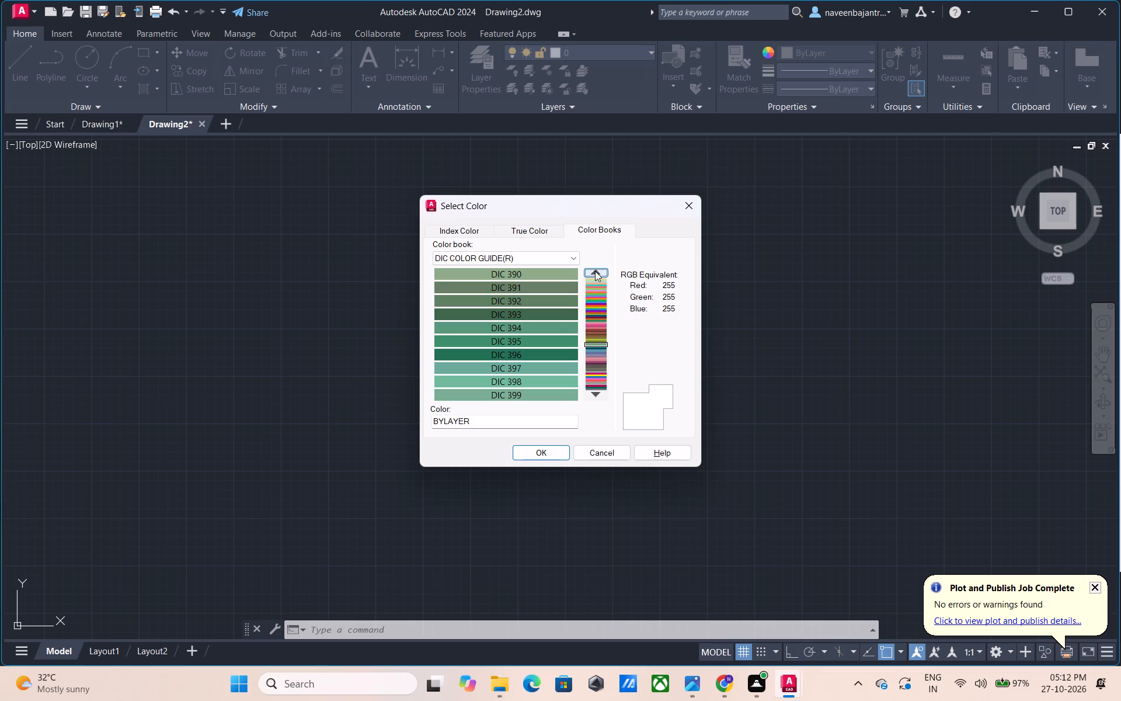
click(595, 271)
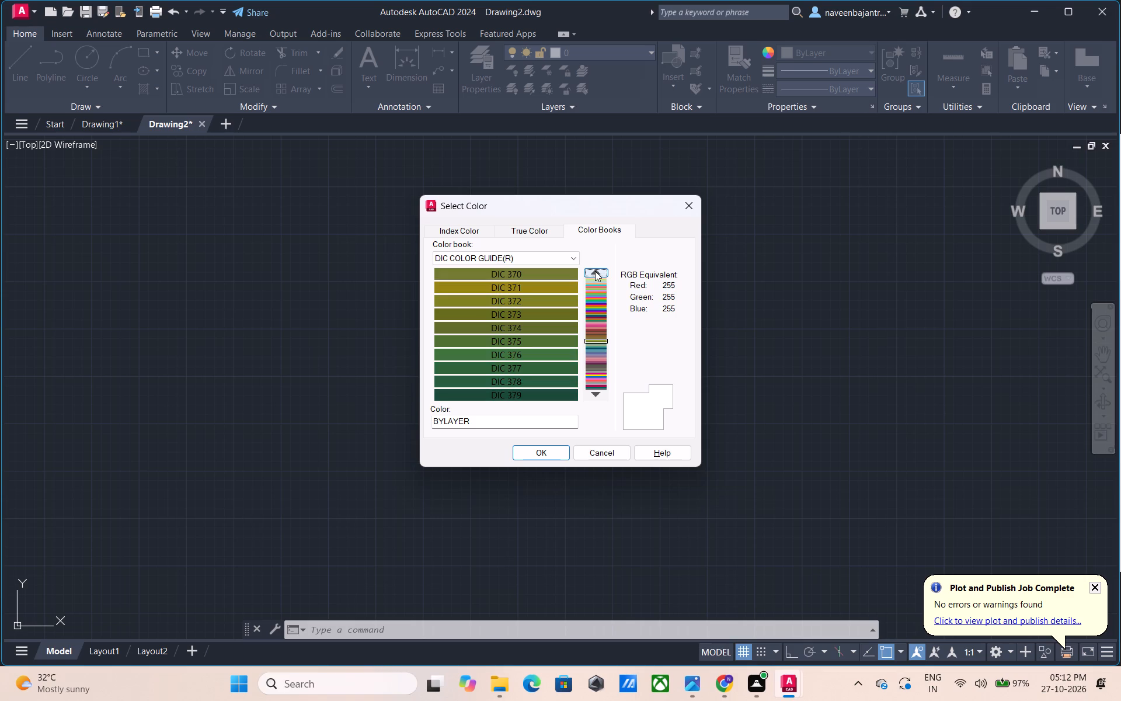
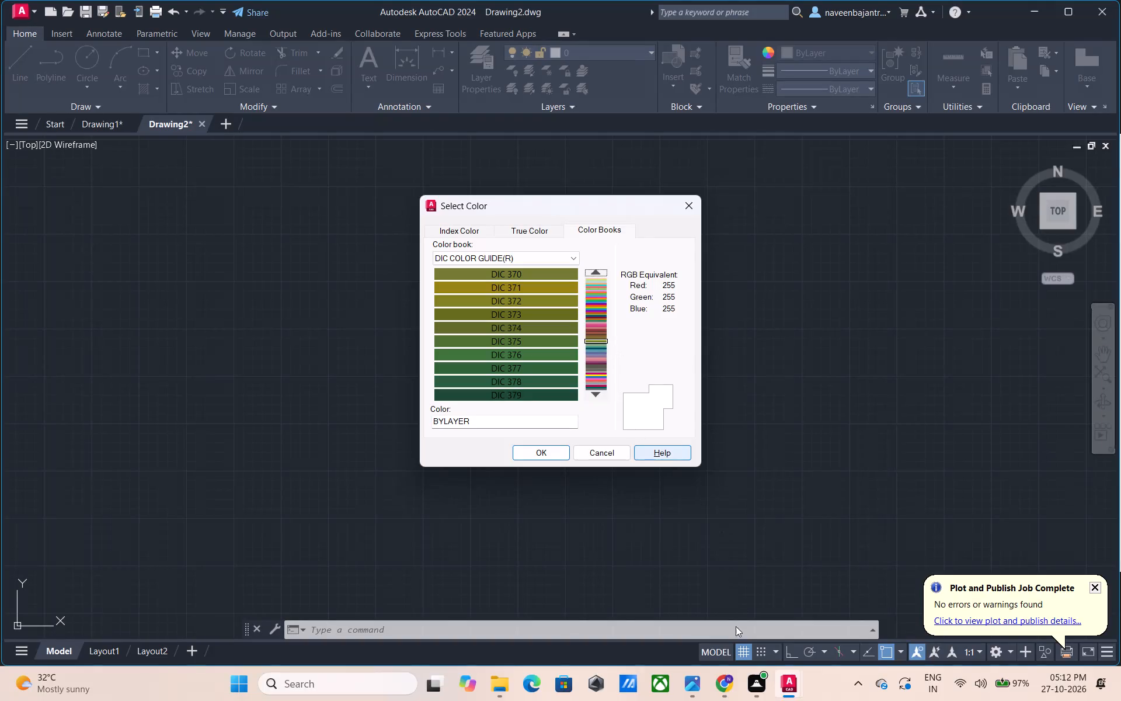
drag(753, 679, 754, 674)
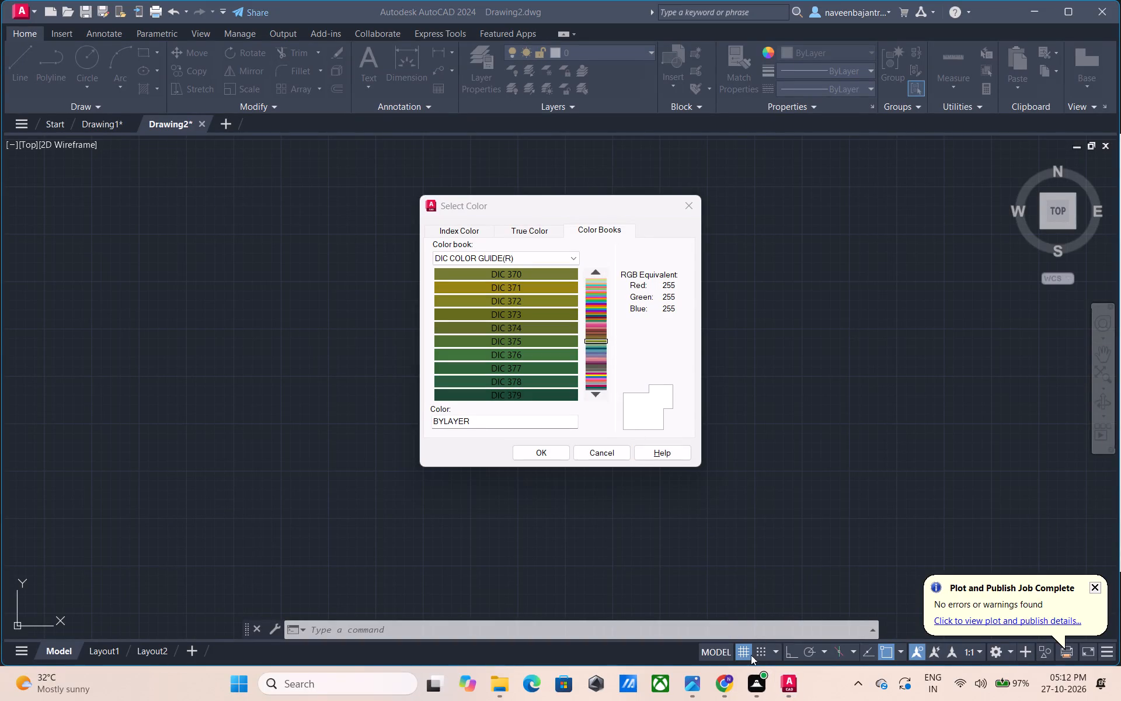
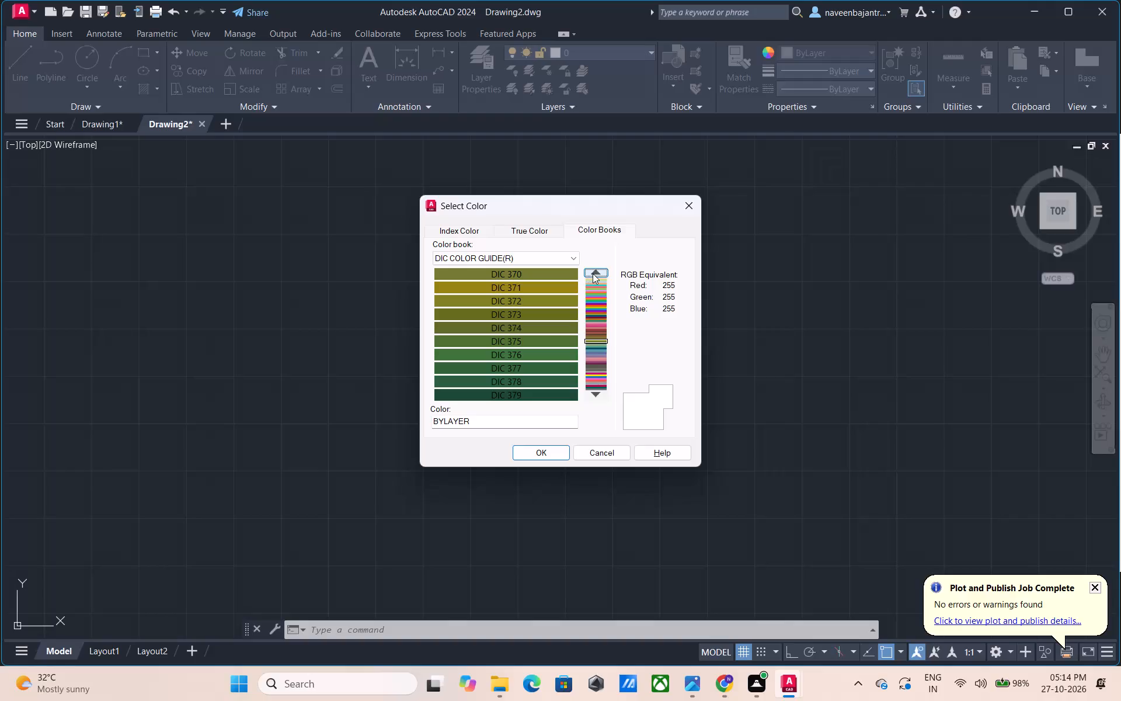
Browse the DIC COLOR GUIDE(R) colour book backwards from the DIC 370 swatches to those around DIC 290.
click(595, 273)
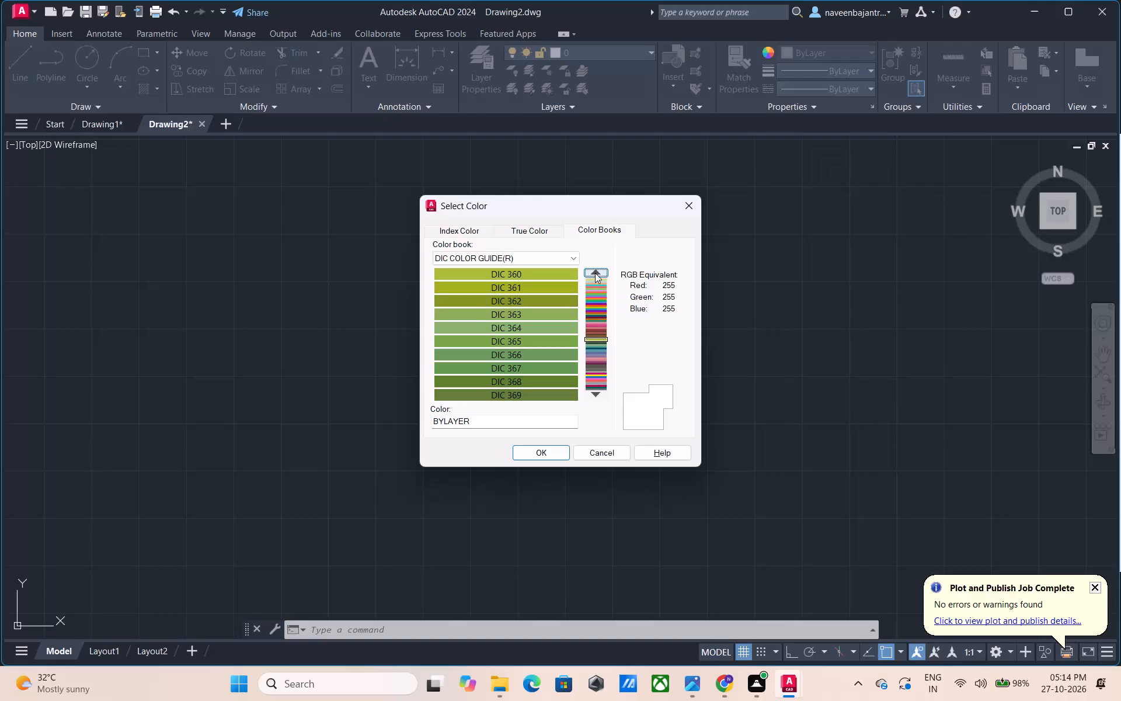
click(595, 273)
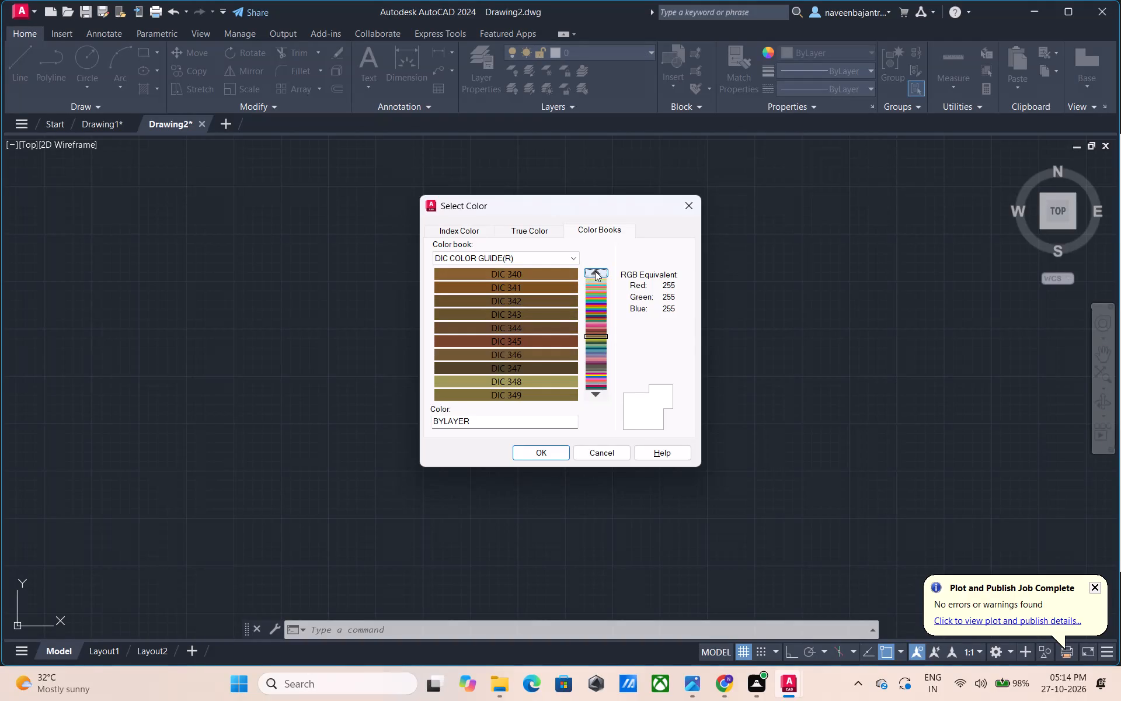
click(595, 271)
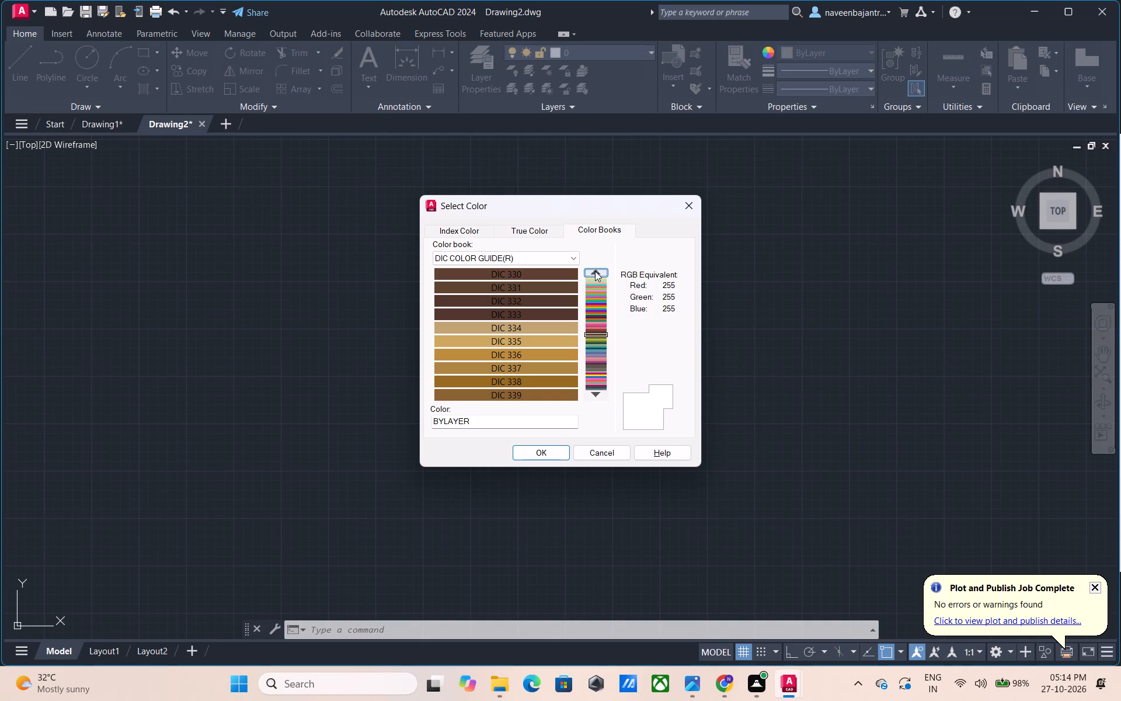
click(595, 271)
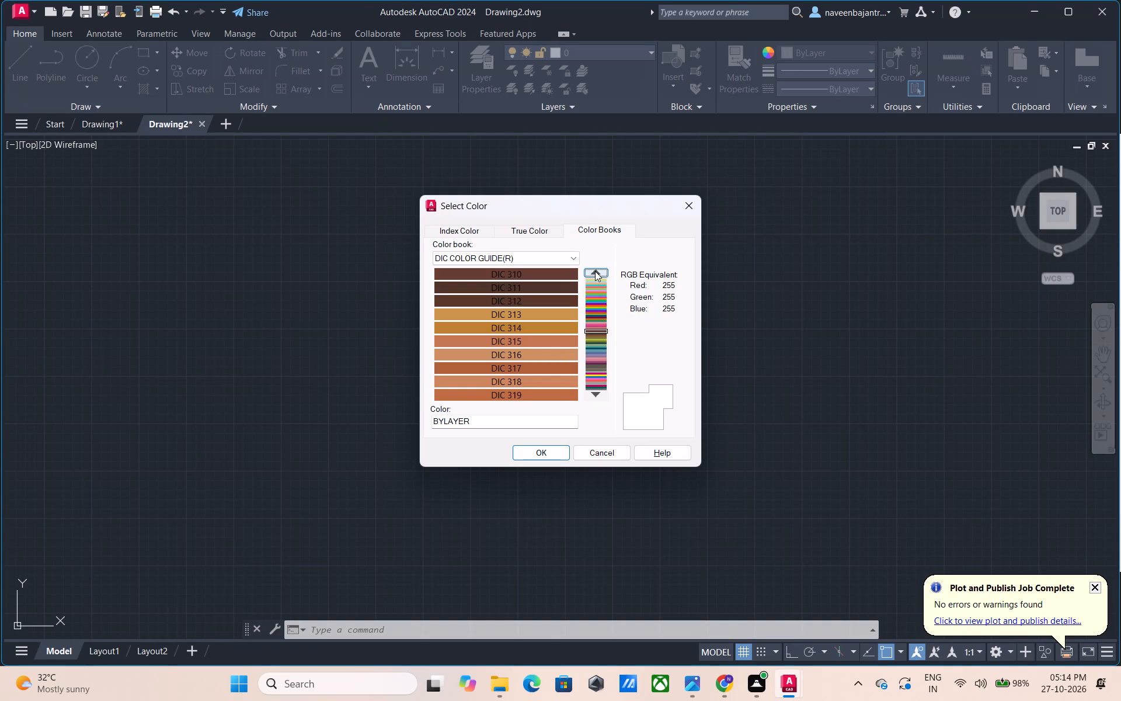
click(595, 271)
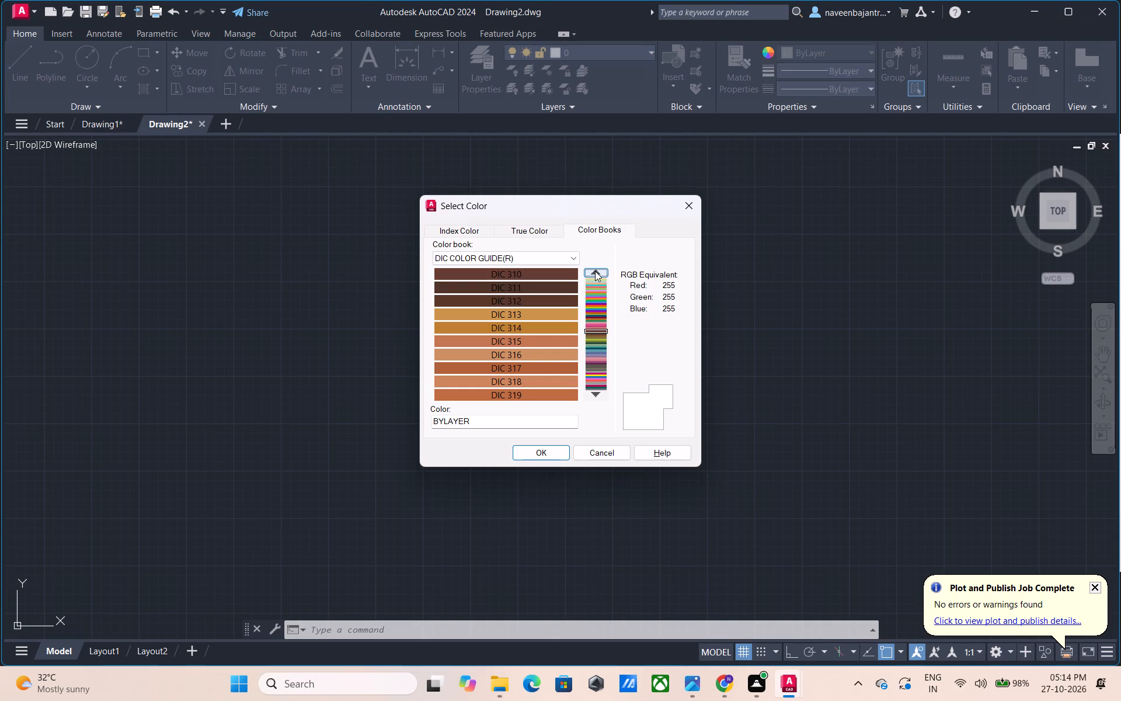
click(595, 271)
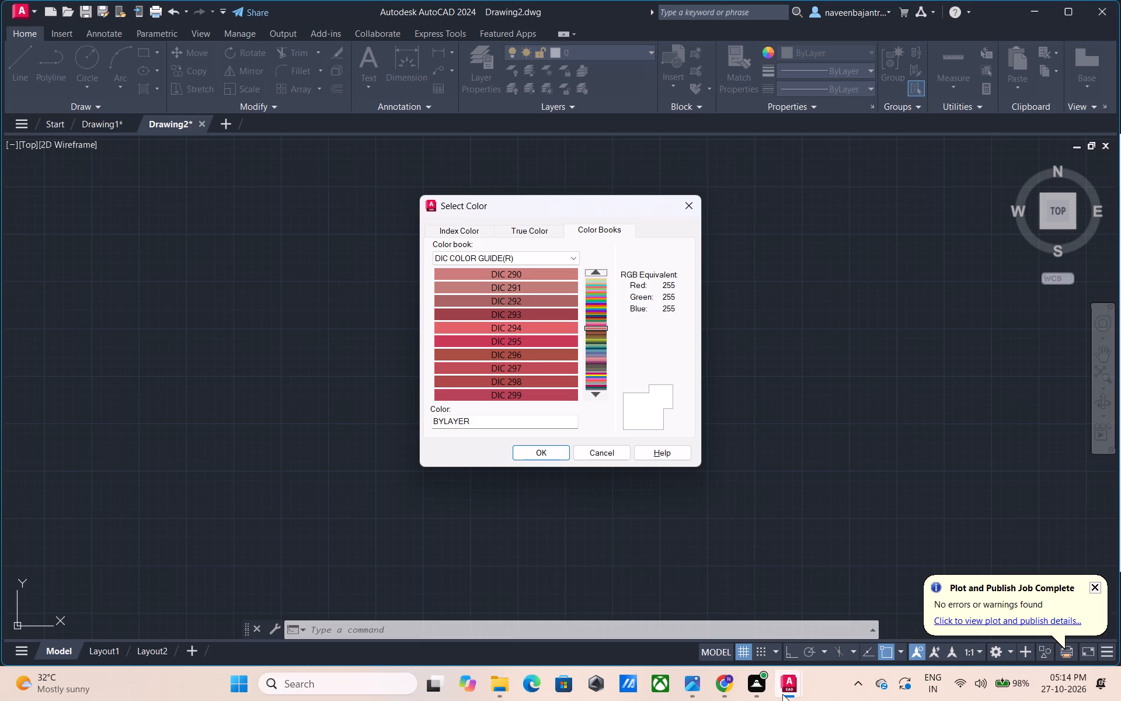
click(605, 275)
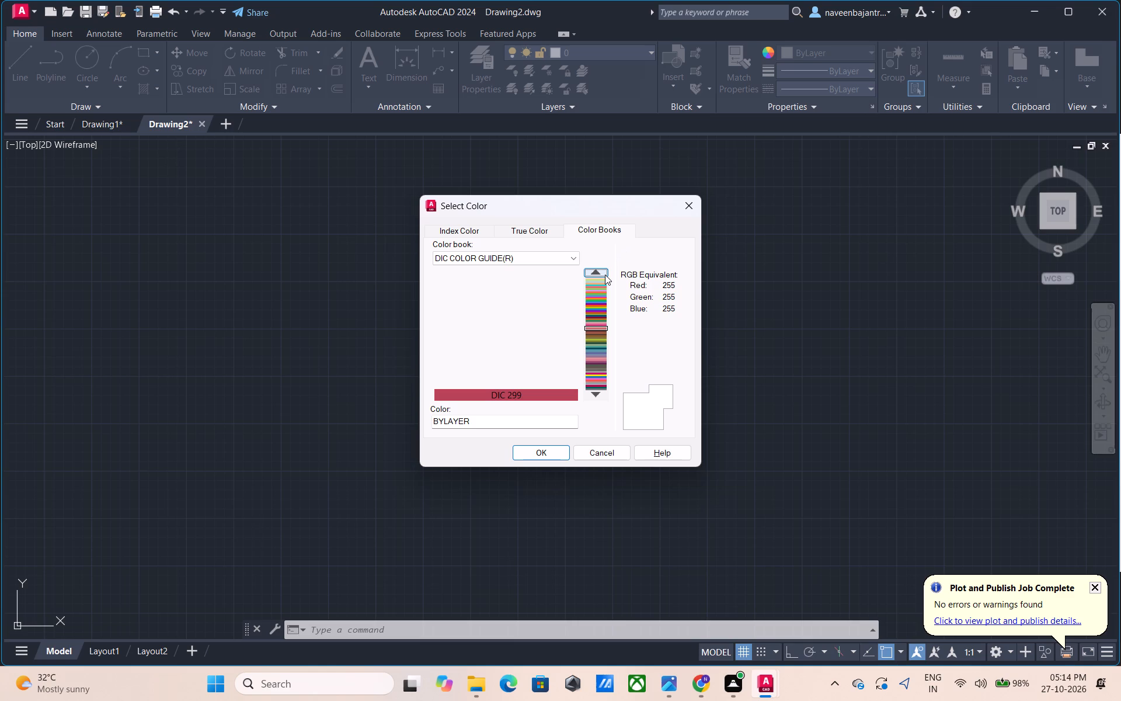
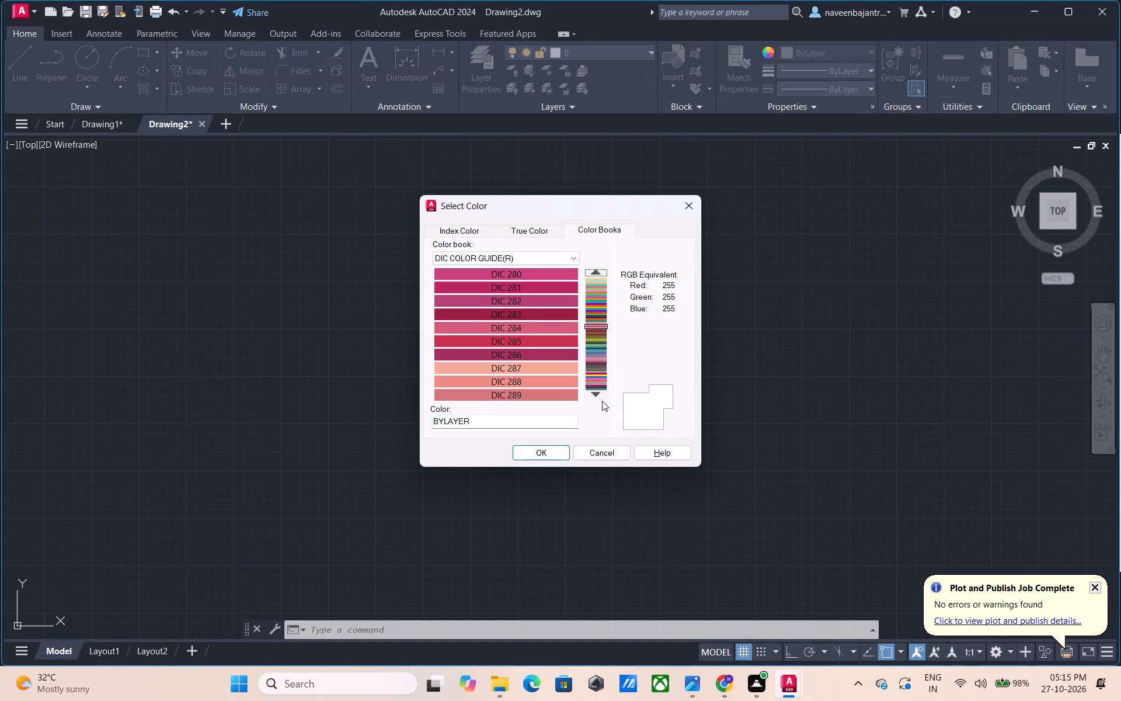
Browse the DIC COLOR GUIDE(R) colour book forwards from the DIC 280 swatches to those around DIC 590.
click(599, 393)
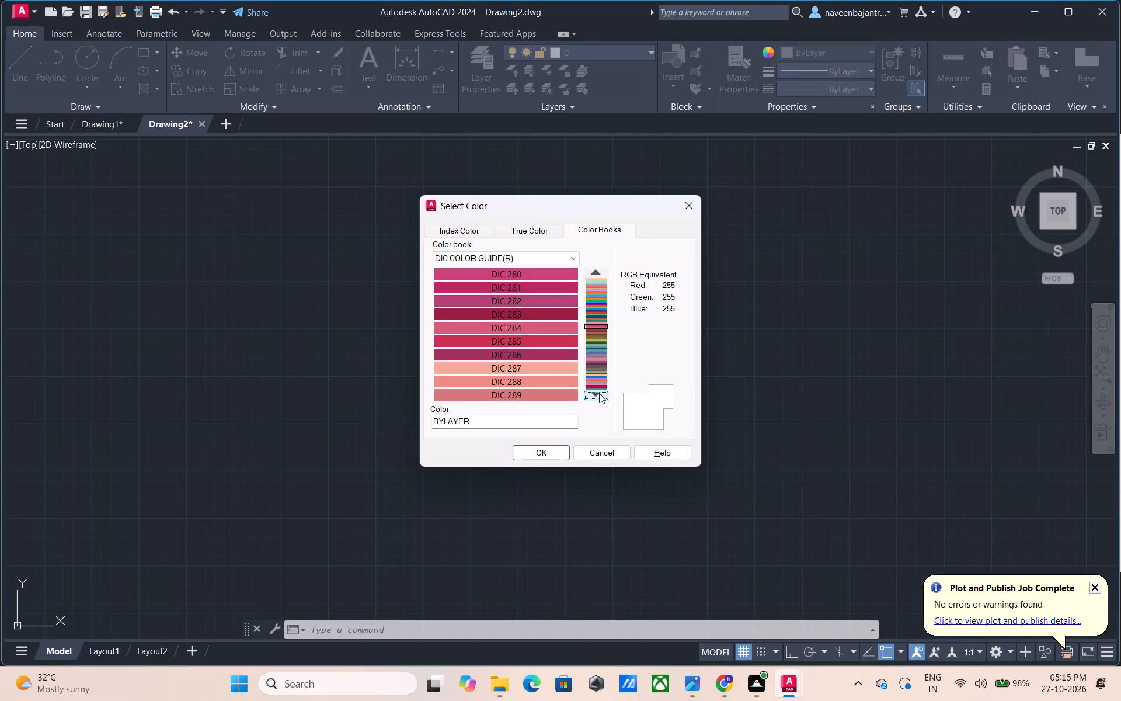
click(599, 393)
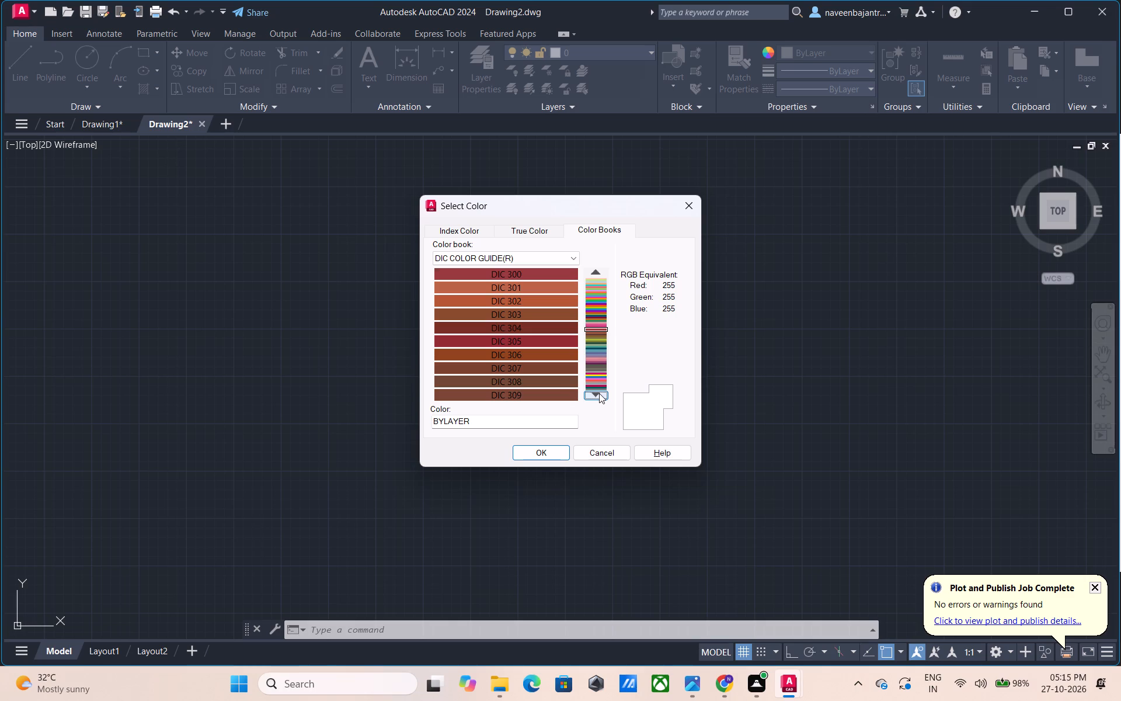
click(599, 393)
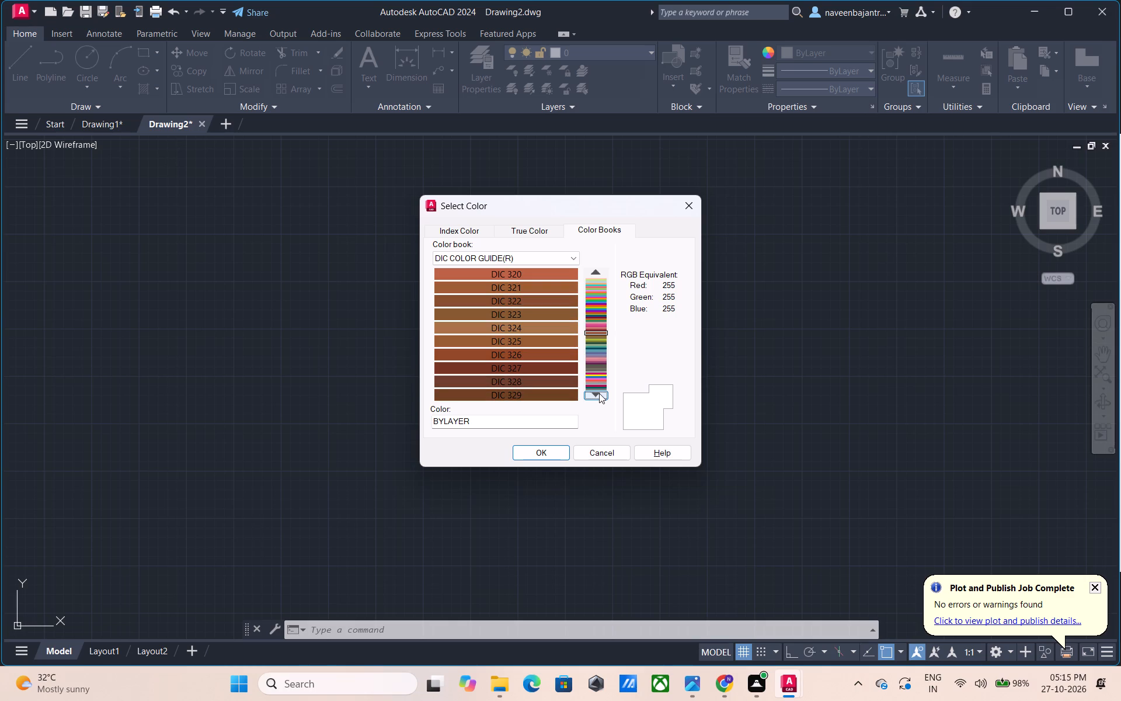
click(599, 393)
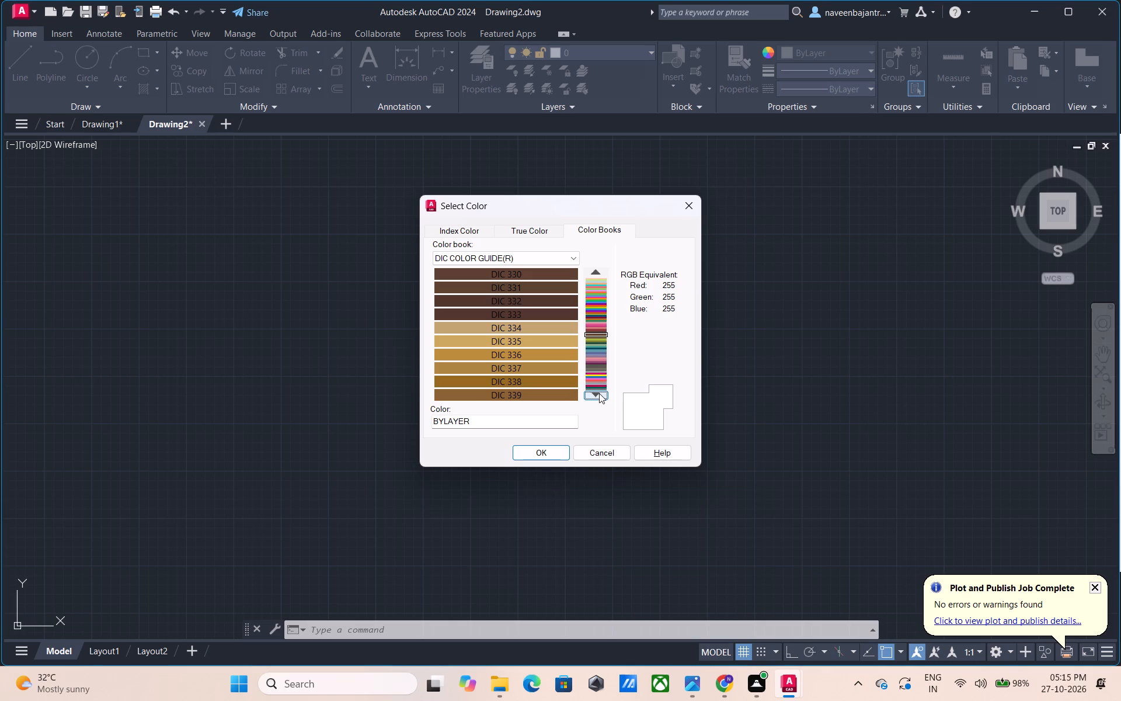
click(594, 394)
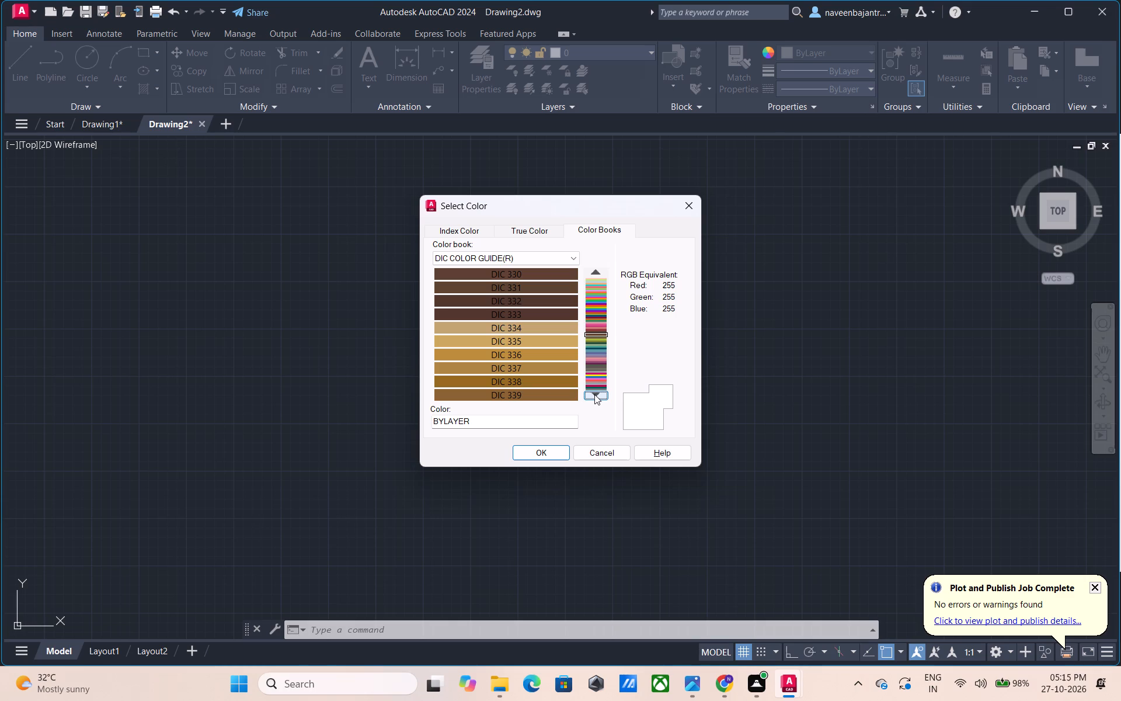
click(594, 394)
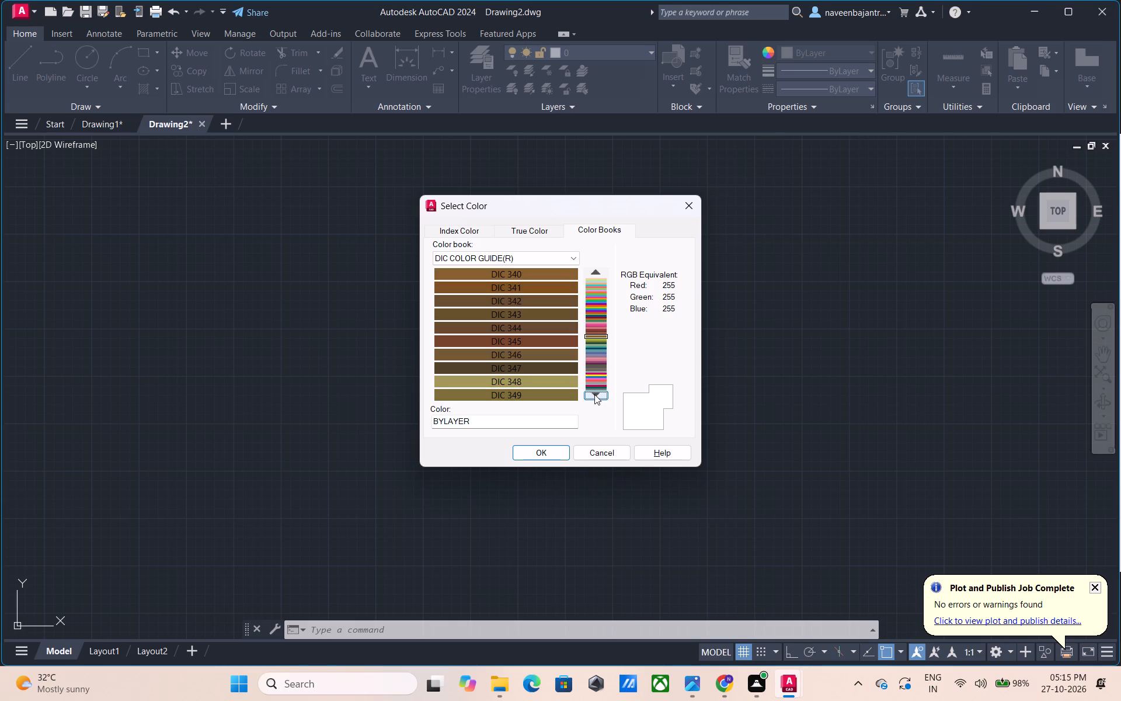
click(594, 394)
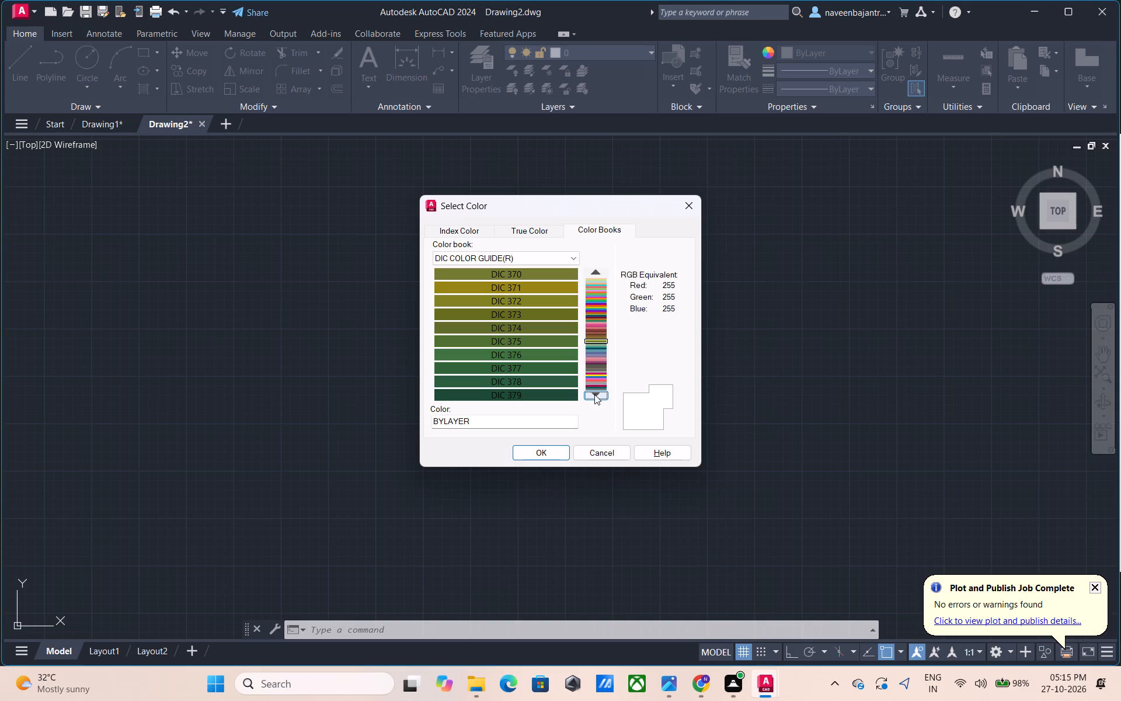
click(594, 394)
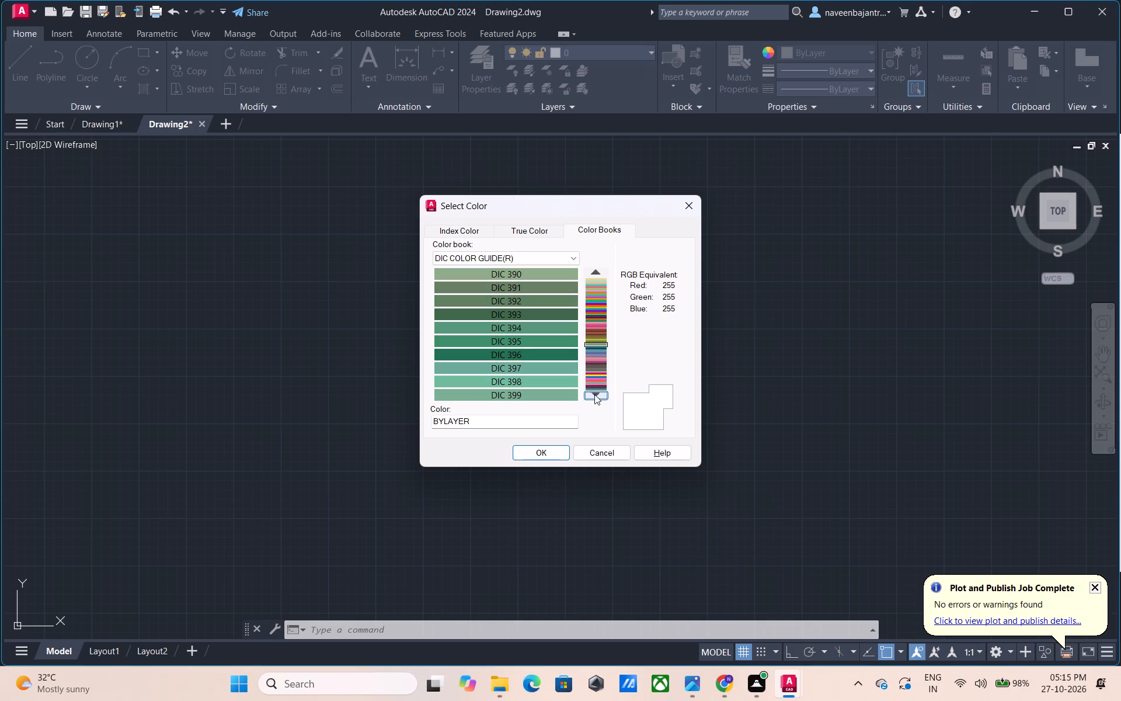
click(594, 394)
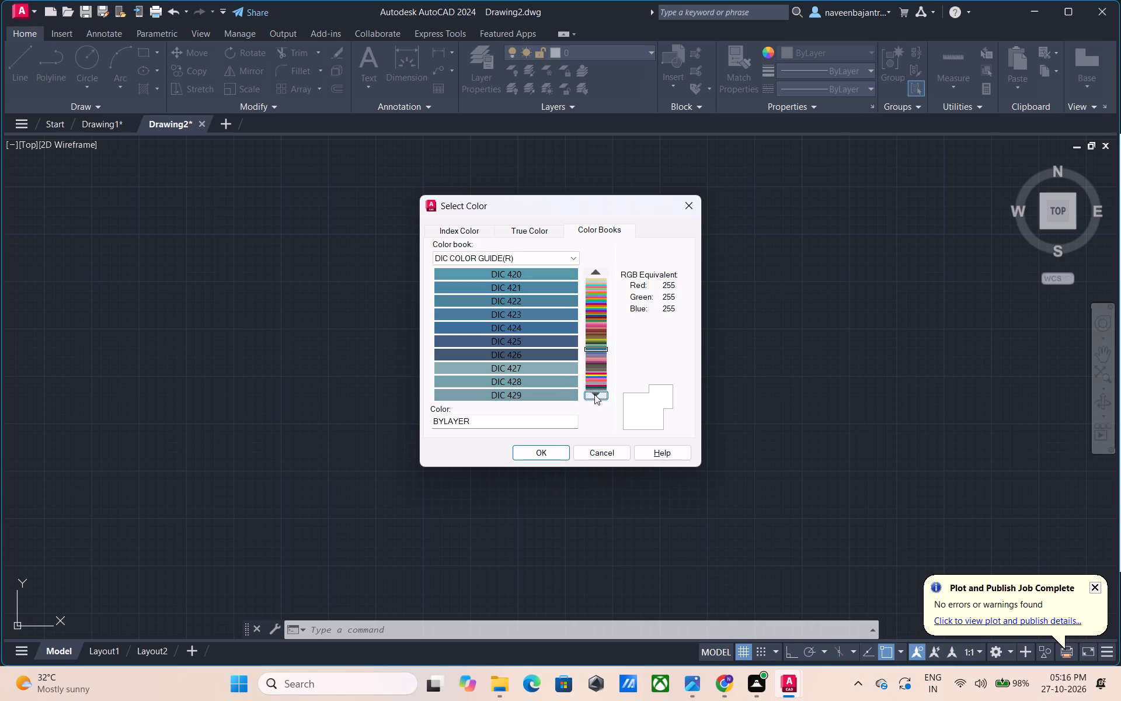
click(594, 394)
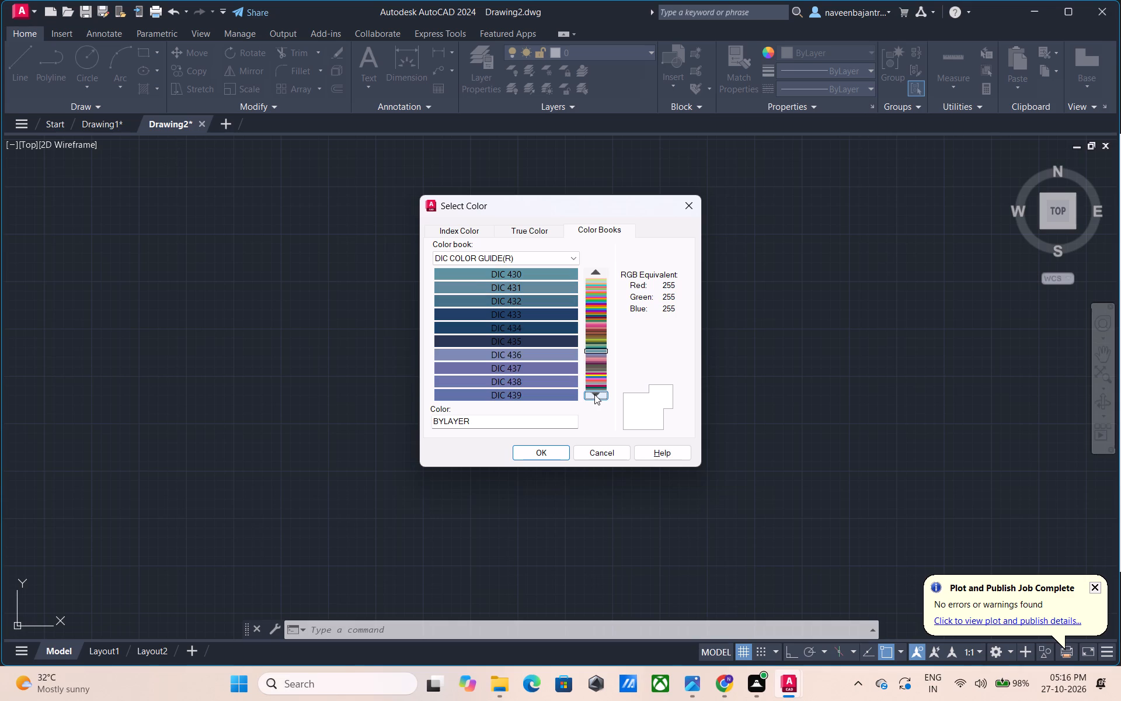
click(594, 394)
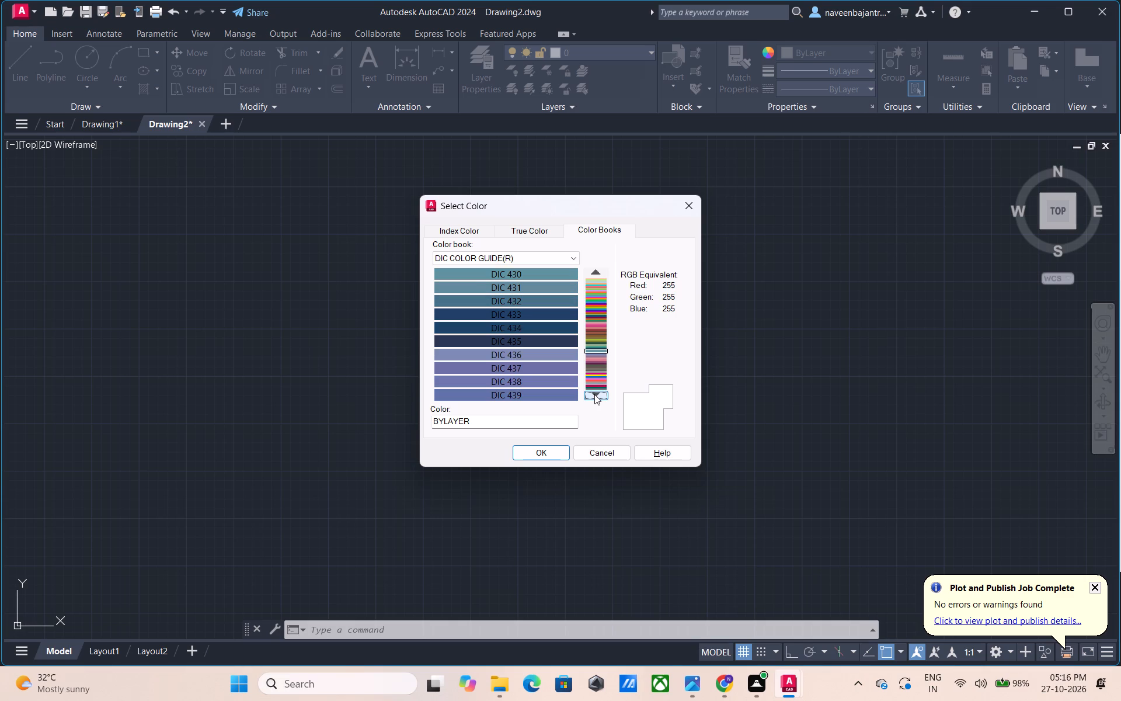
click(594, 394)
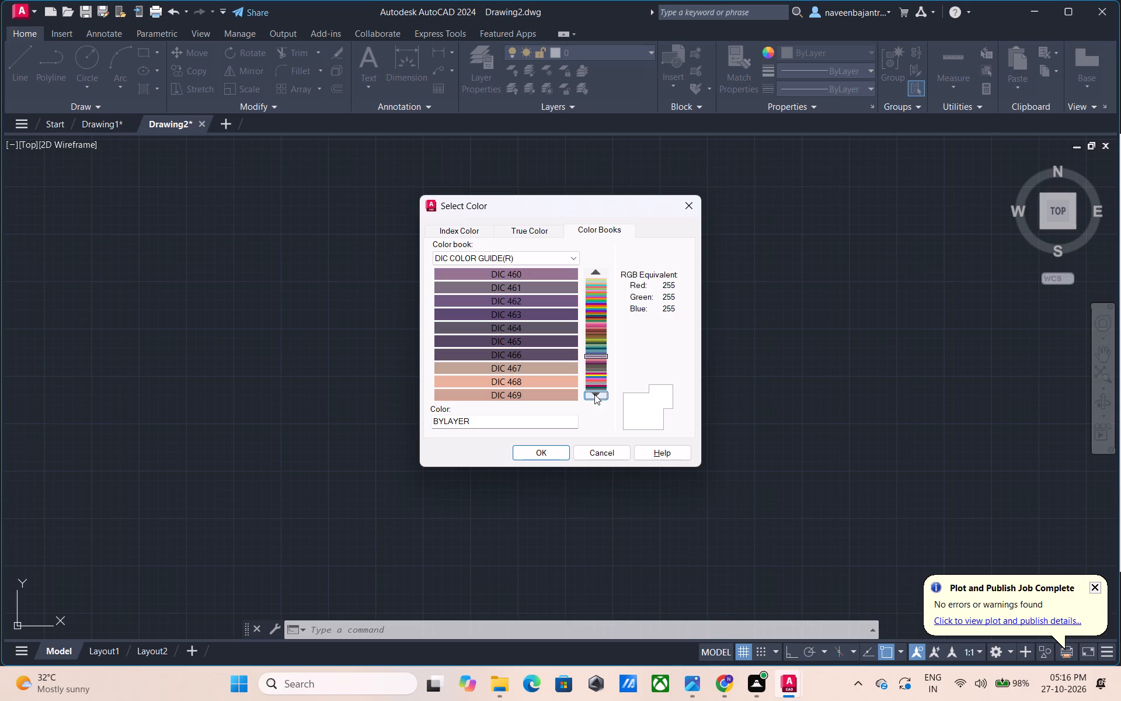
click(594, 394)
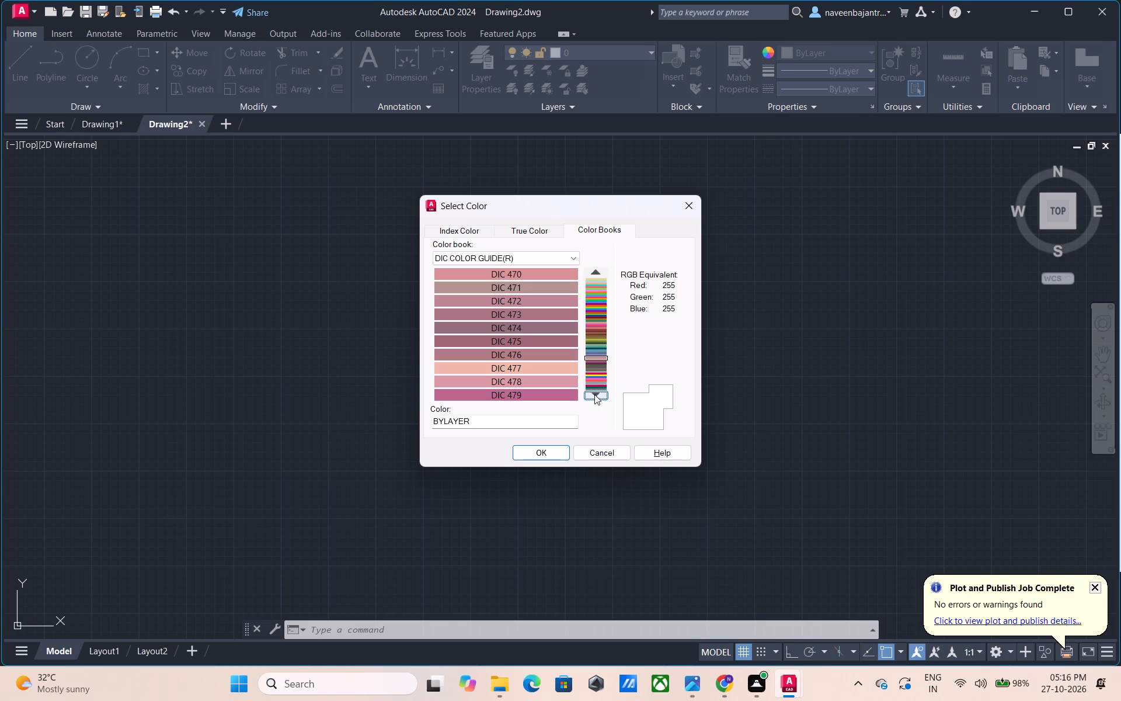
click(594, 394)
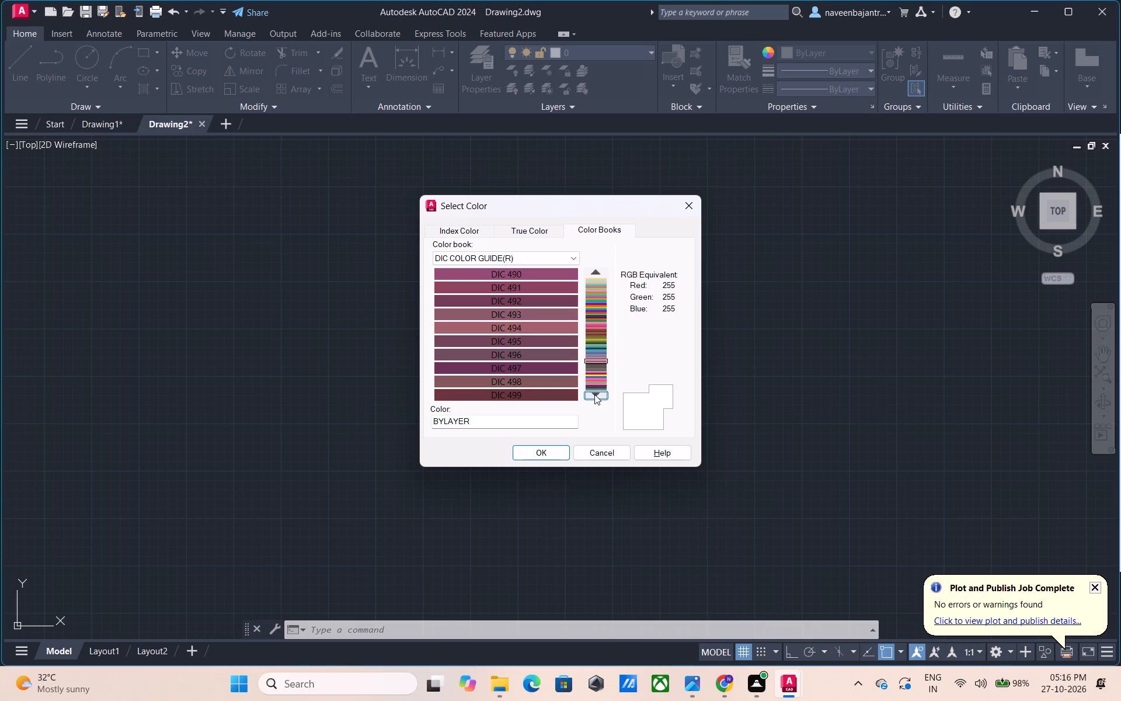
click(594, 394)
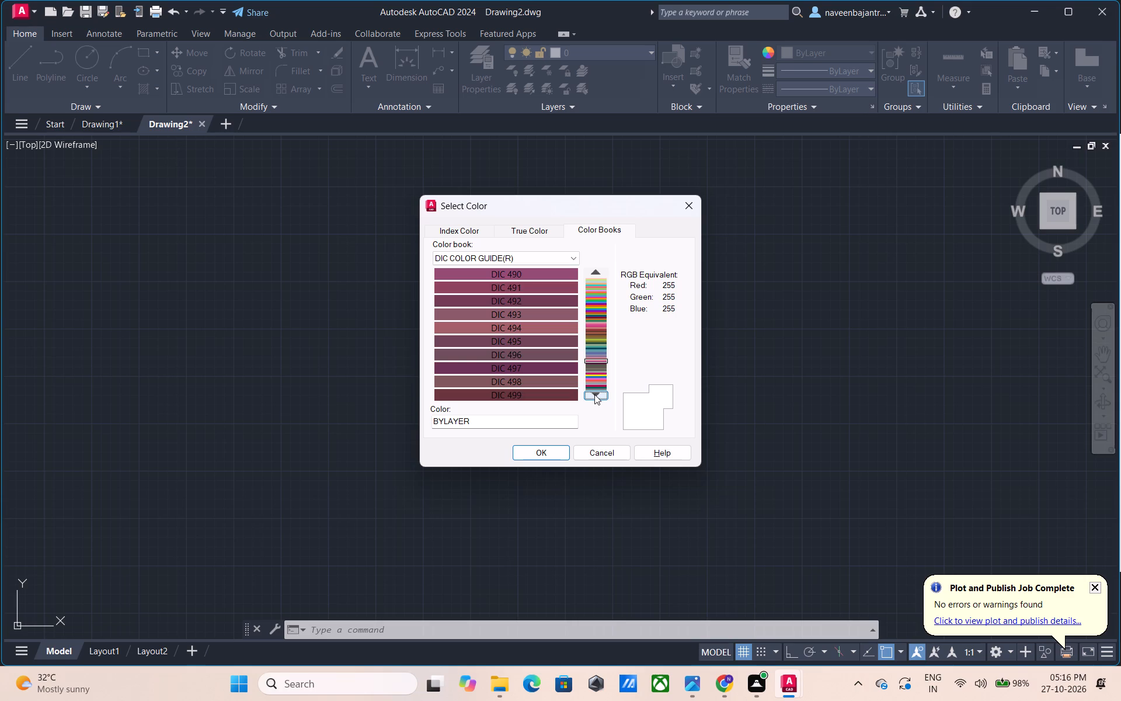
click(594, 394)
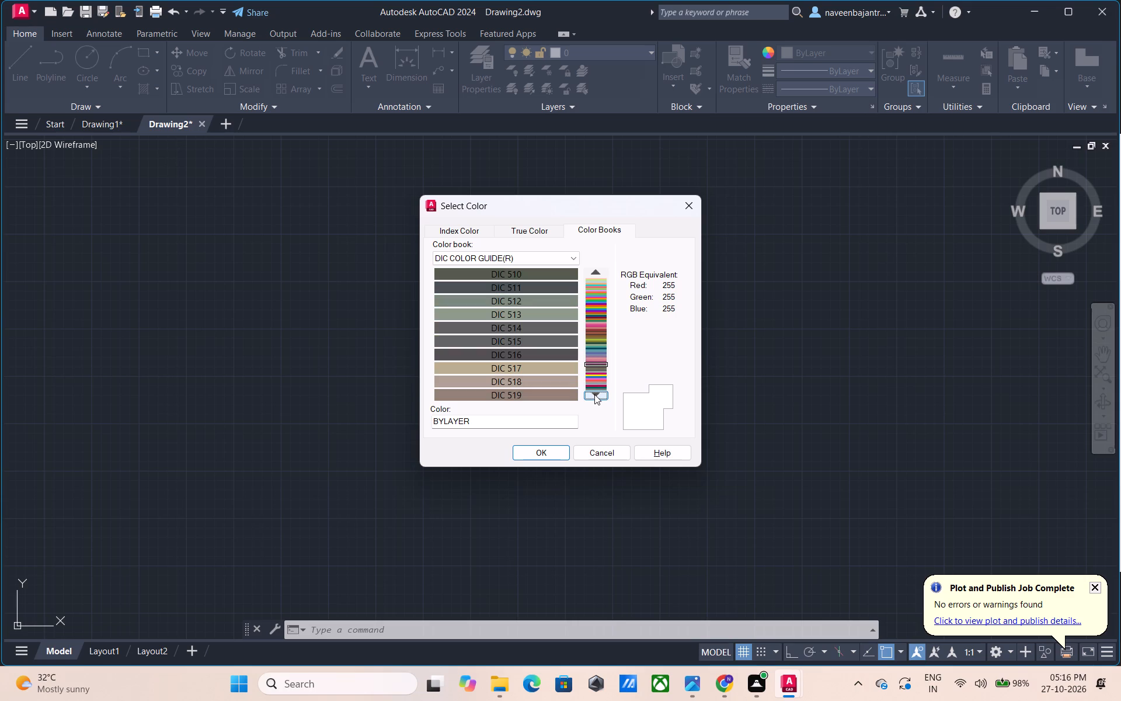
click(594, 394)
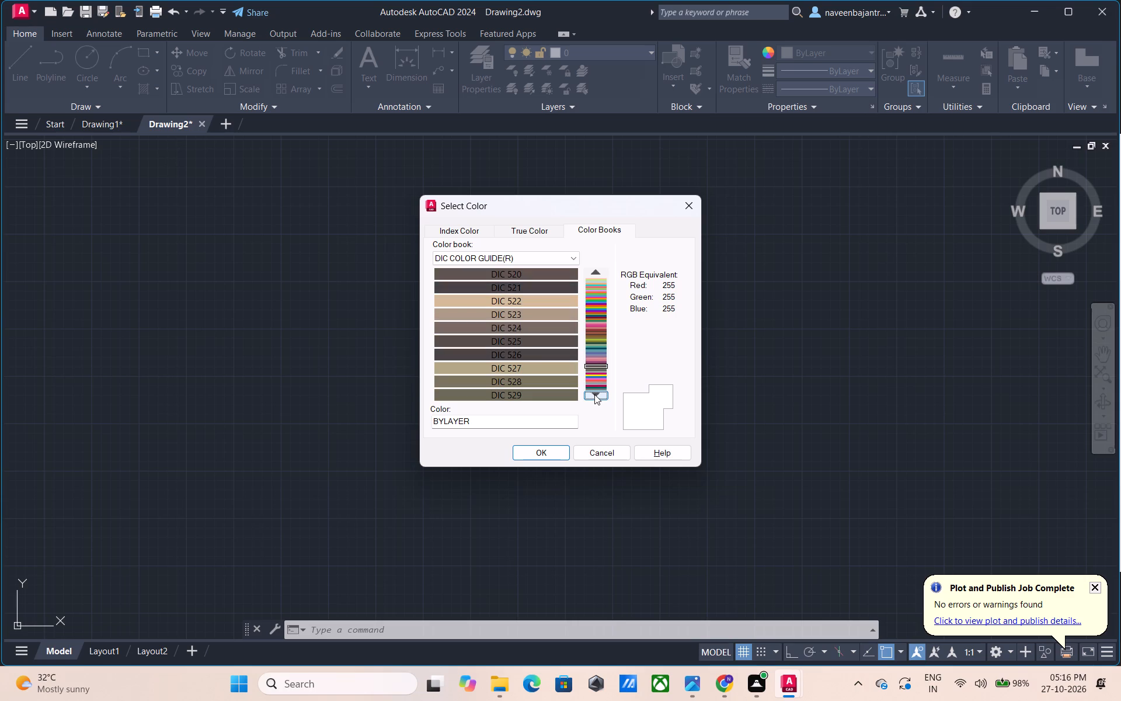
click(594, 394)
click(594, 394)
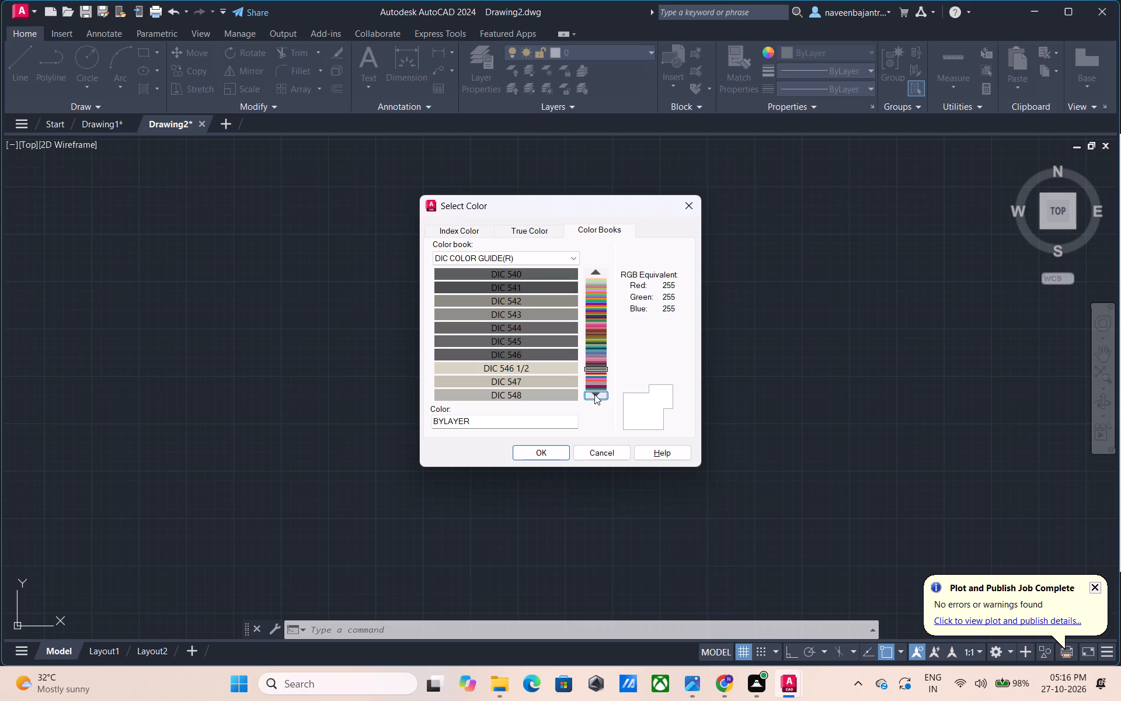
click(594, 394)
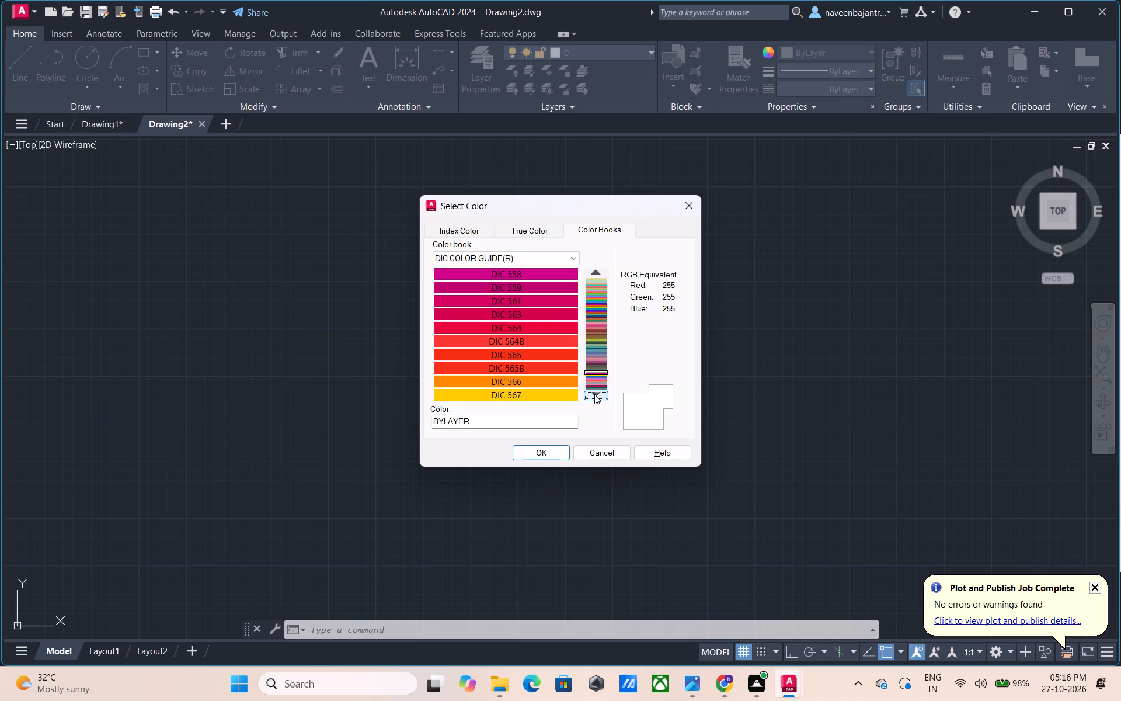
click(594, 394)
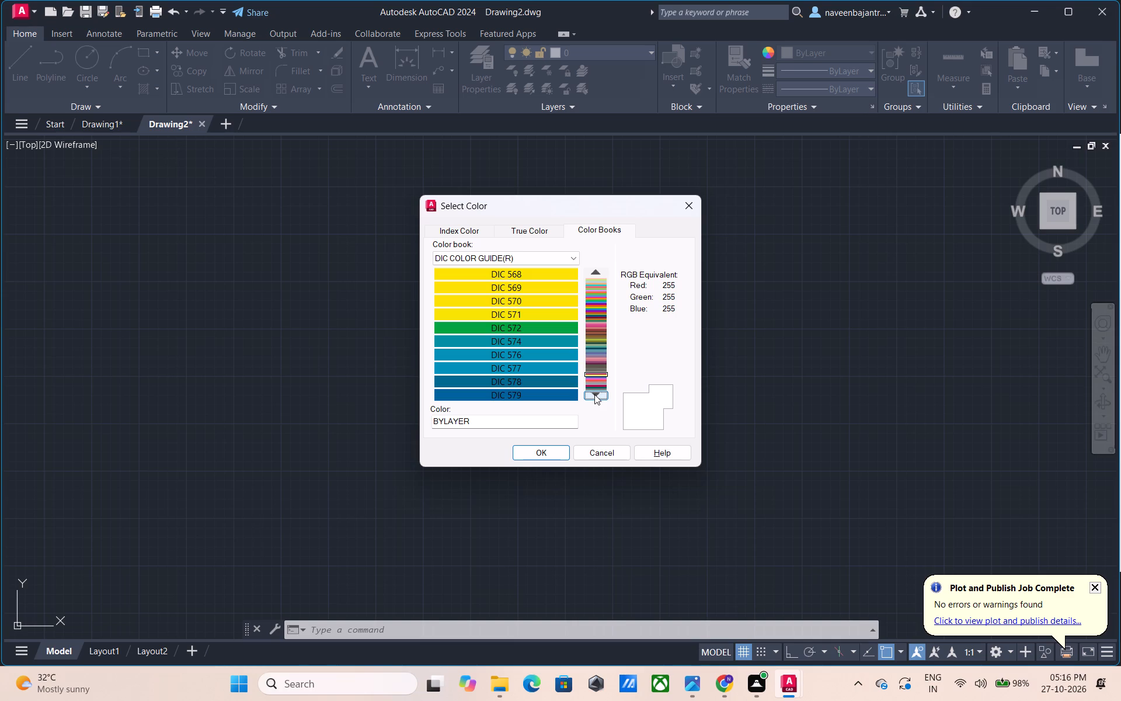
Browse the DIC COLOR GUIDE(R) colour book backwards from the DIC 590 swatches to those around DIC 101.
click(593, 270)
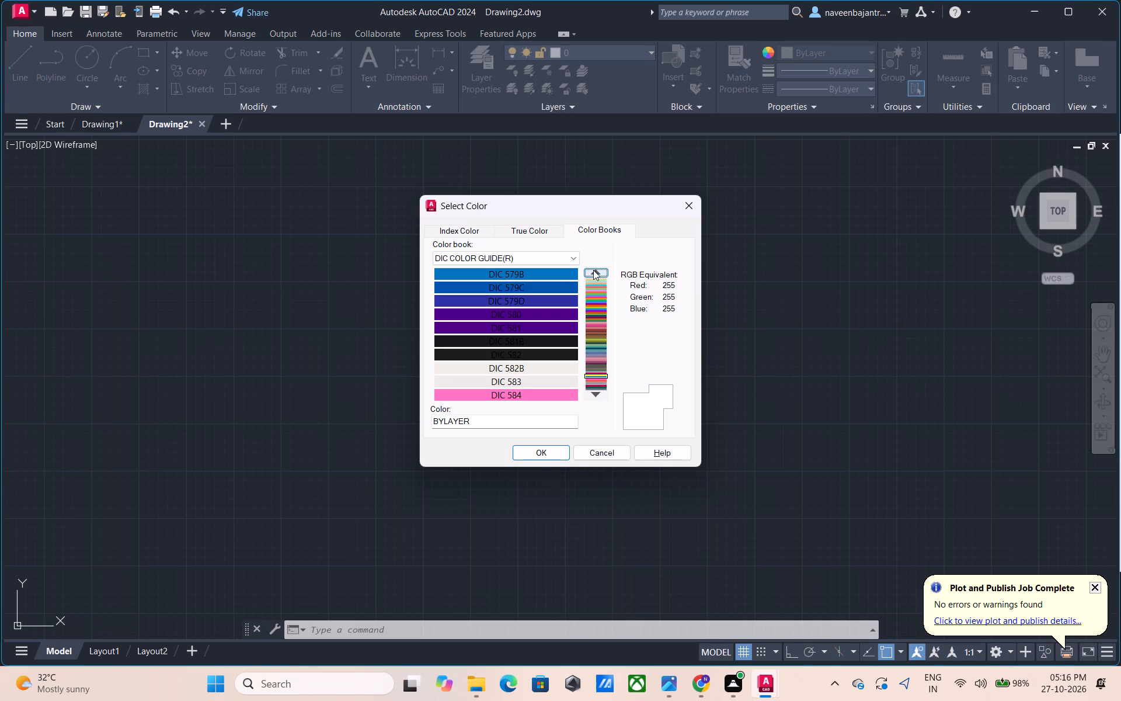
click(593, 270)
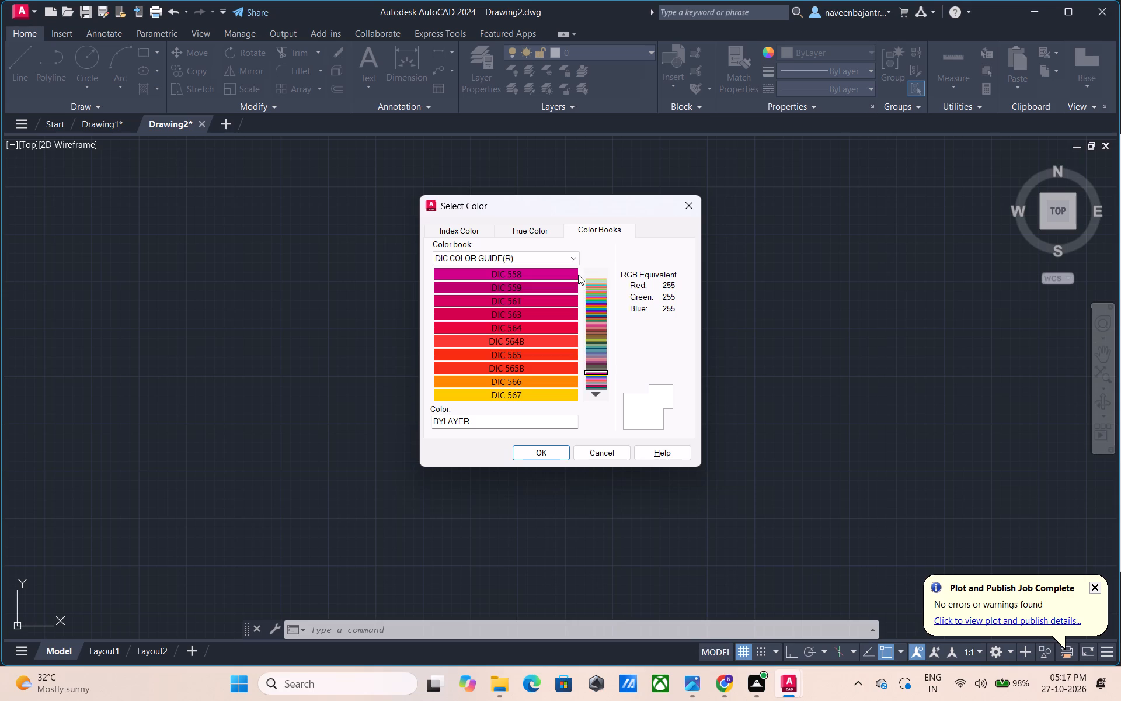
click(597, 270)
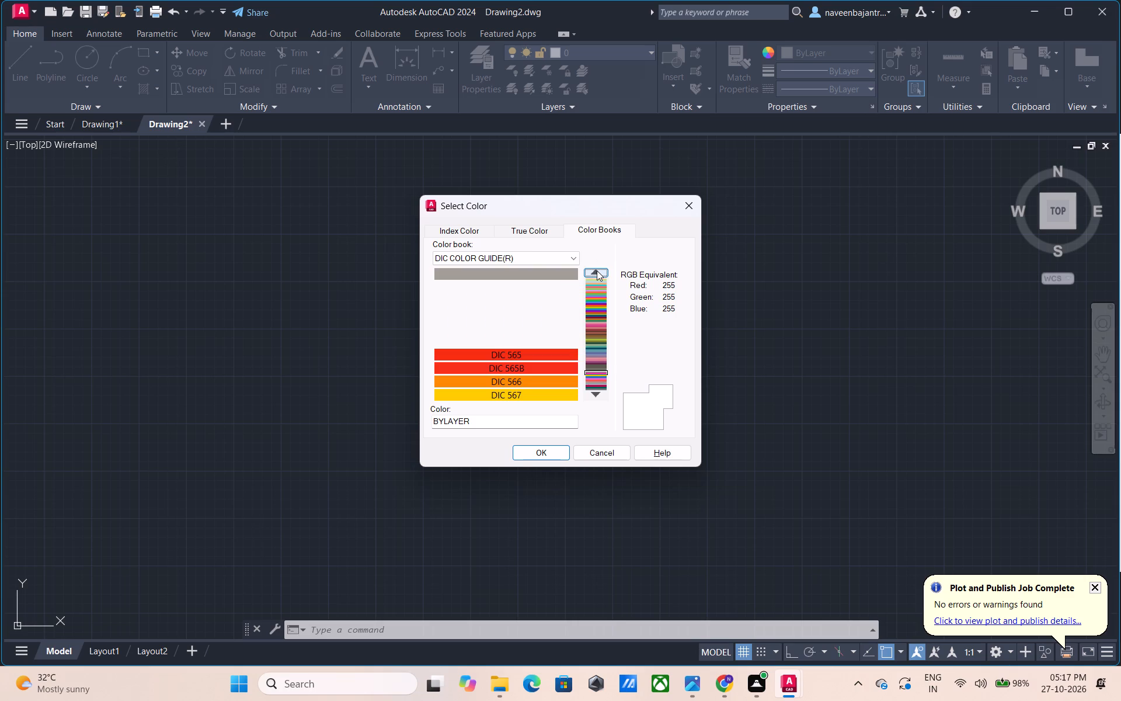
click(597, 270)
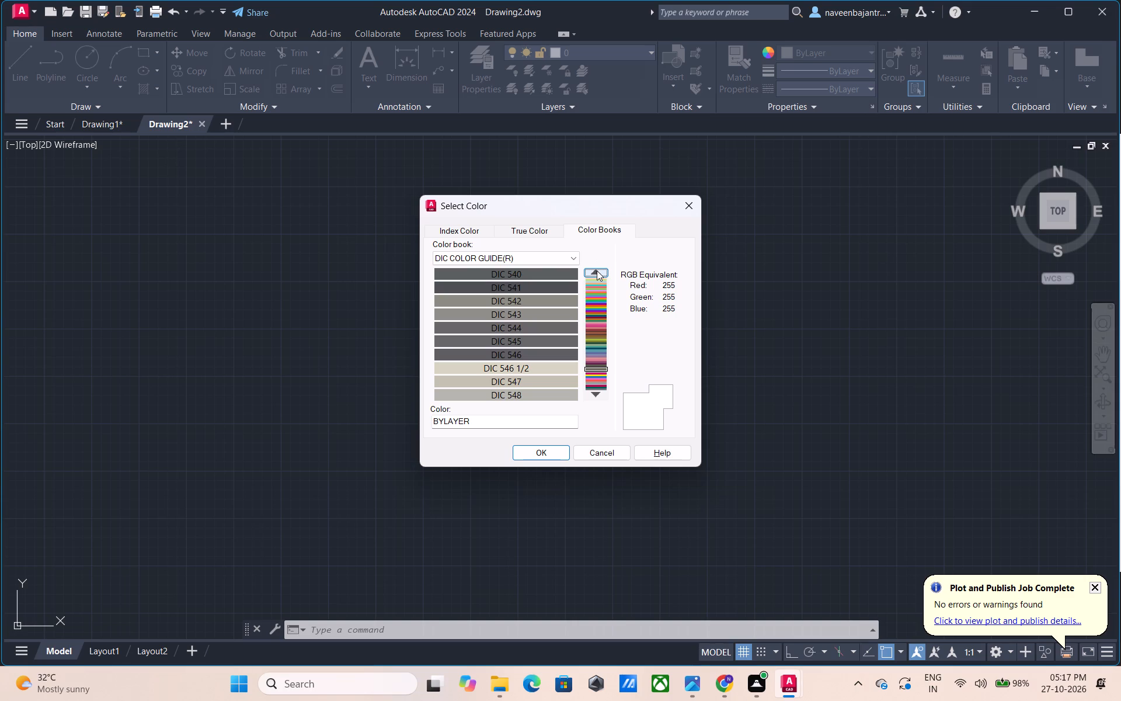
click(597, 270)
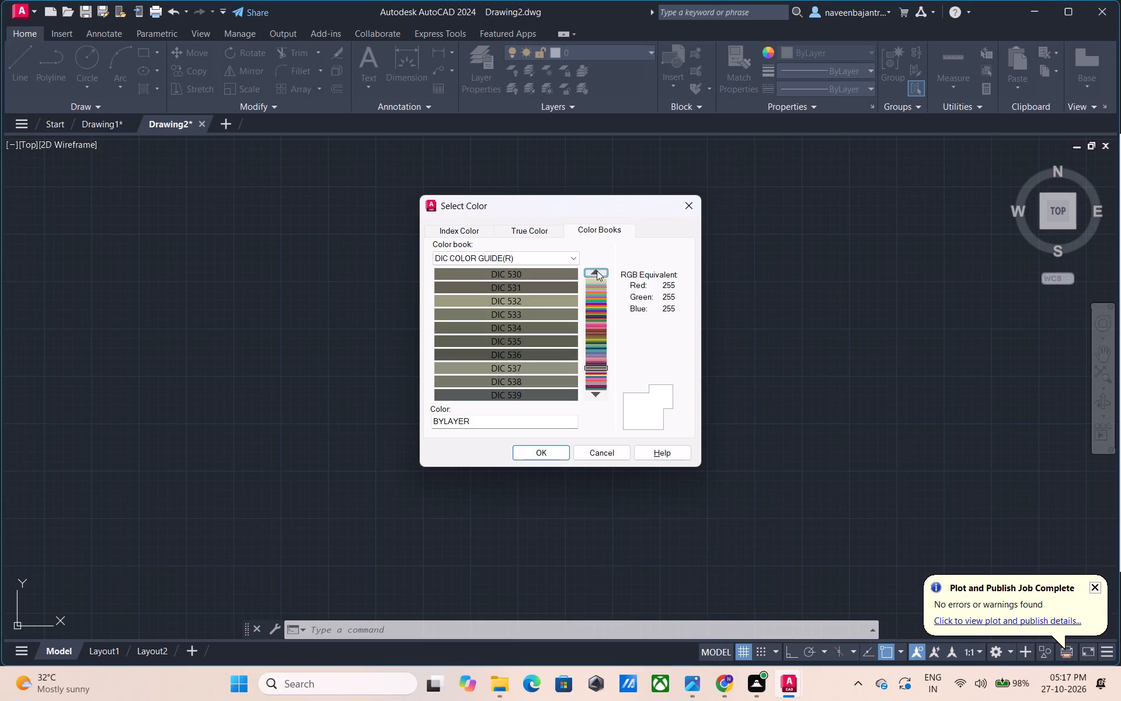
click(597, 270)
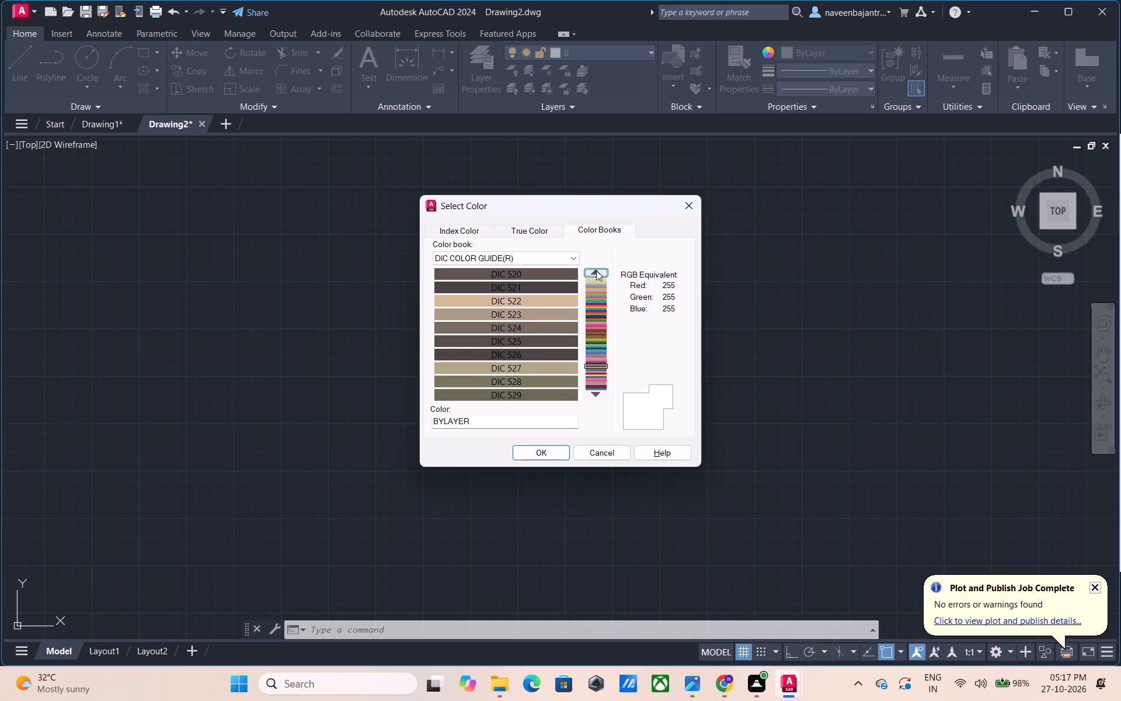
click(596, 270)
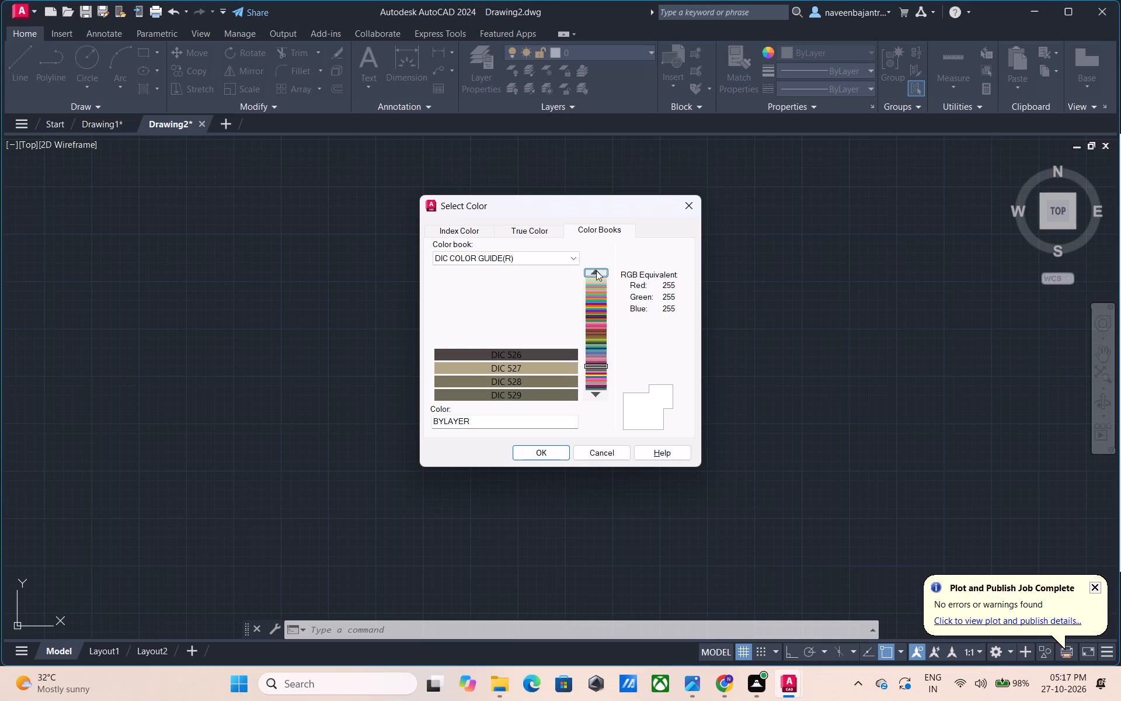
click(596, 270)
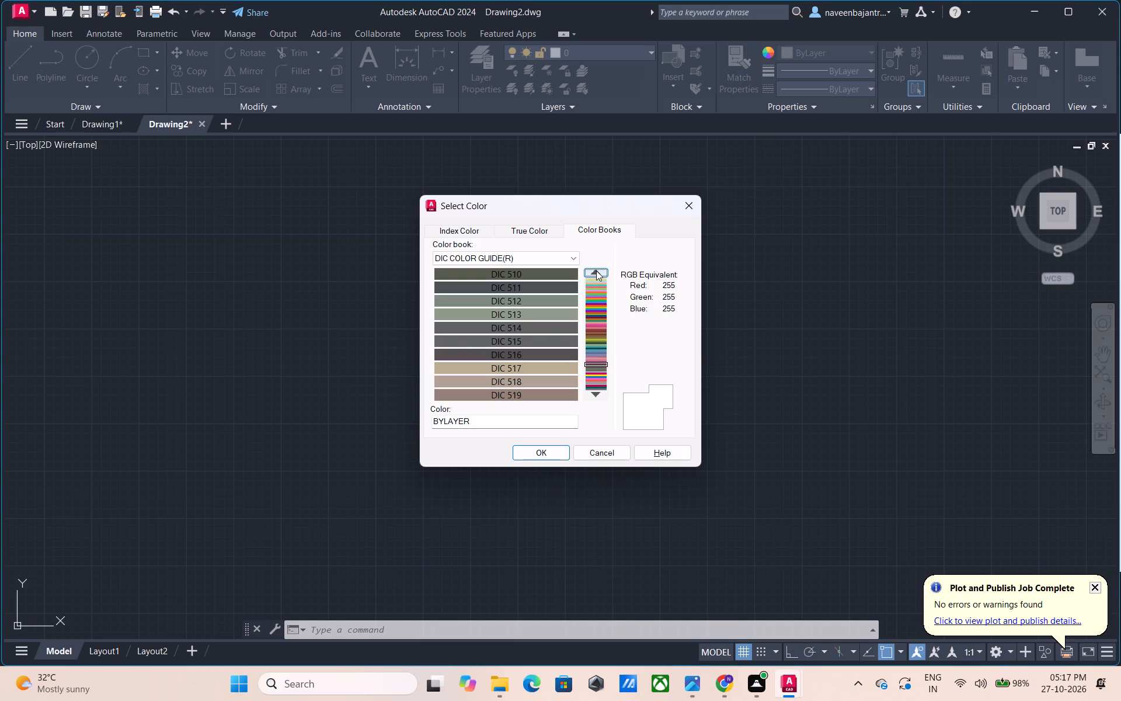
click(596, 270)
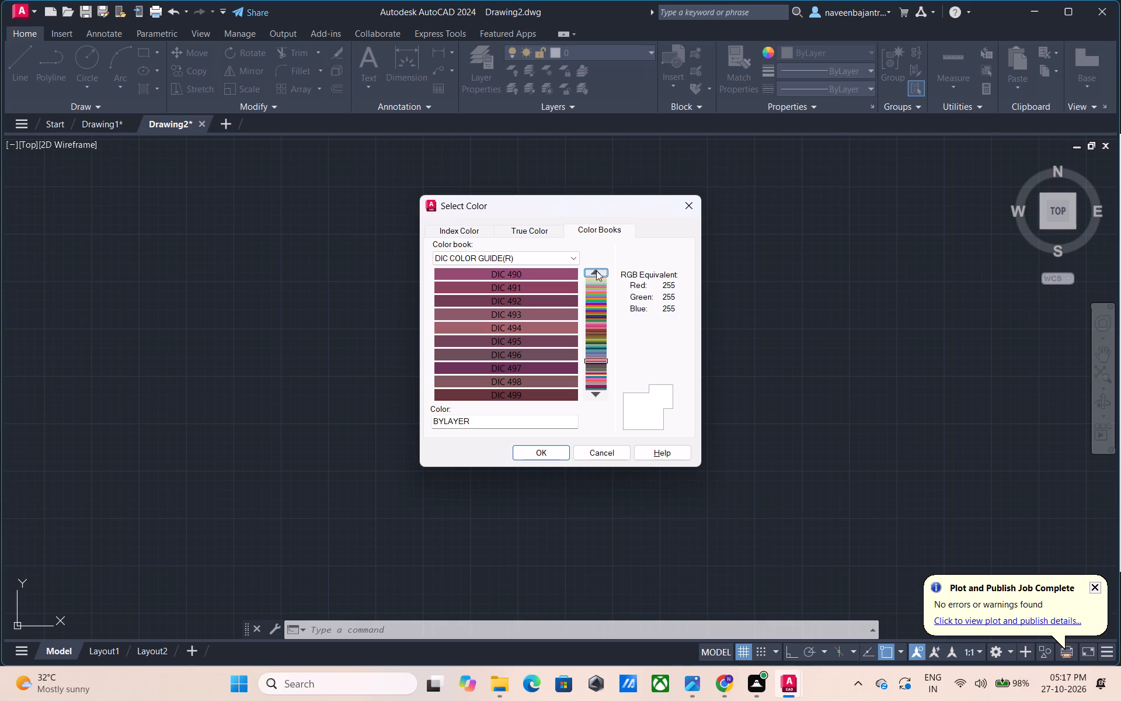
click(596, 270)
click(596, 270)
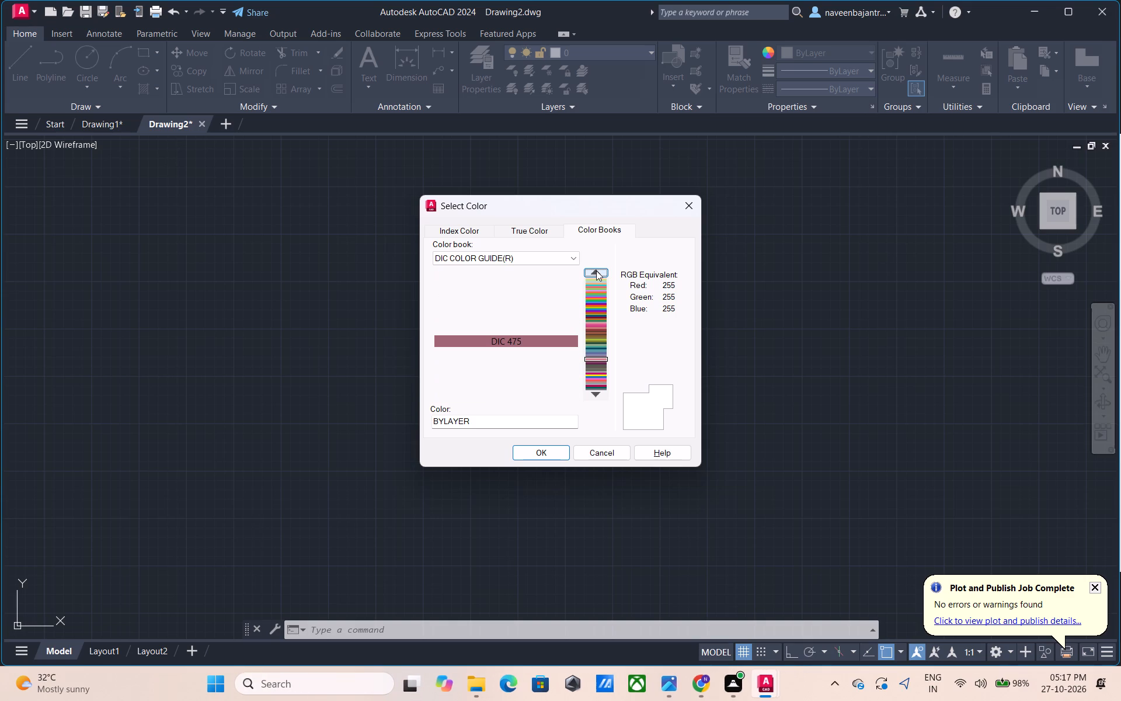
click(596, 270)
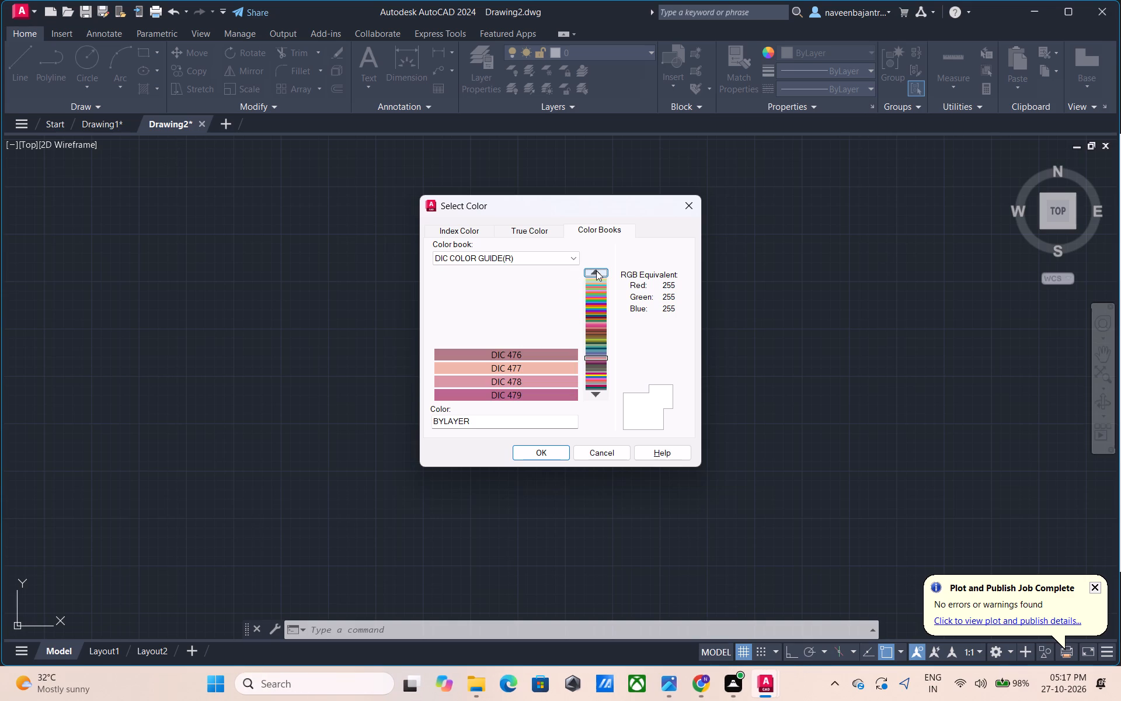
click(596, 270)
click(596, 270)
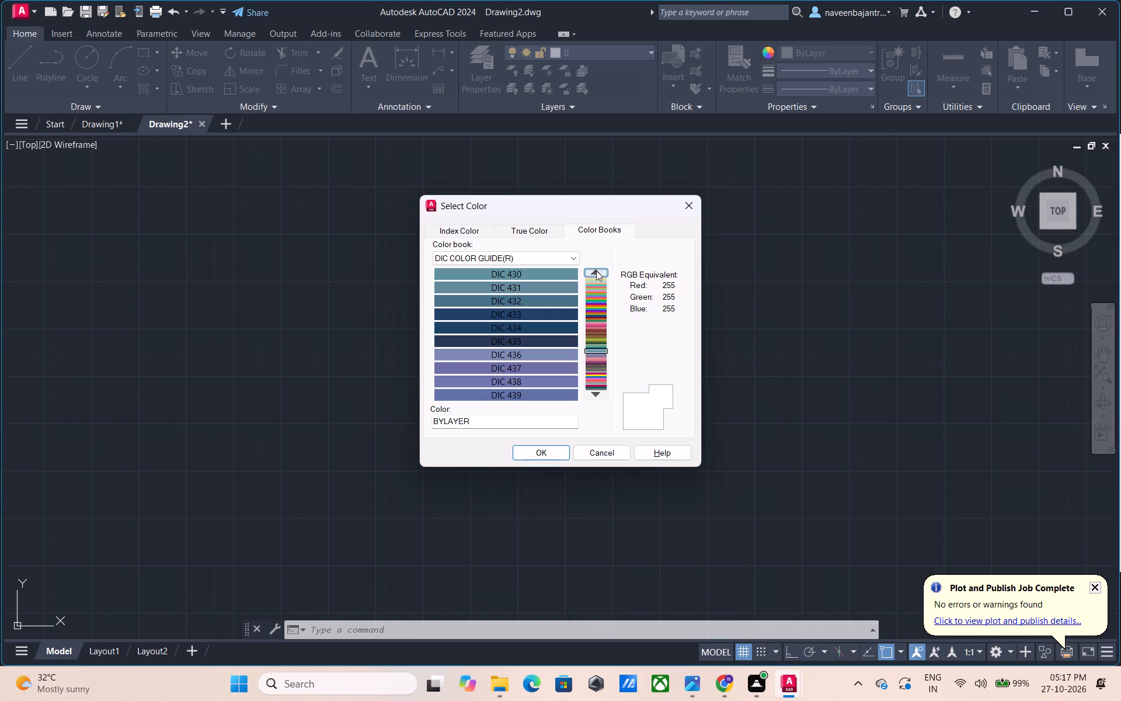
click(596, 270)
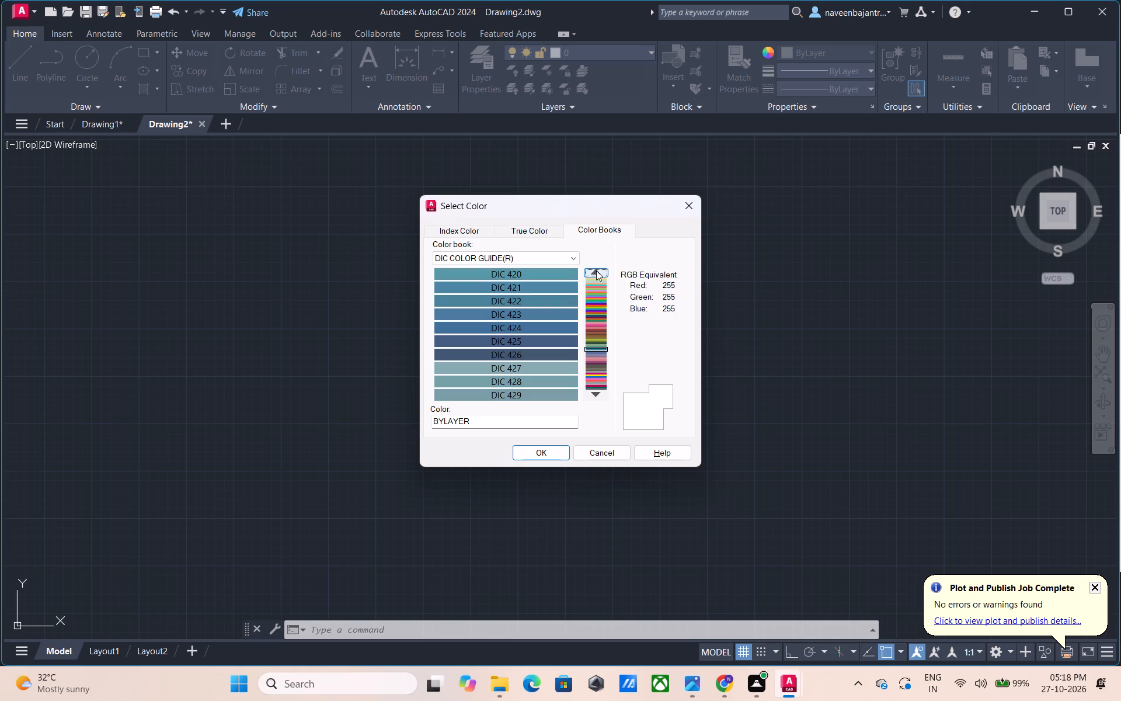
click(596, 270)
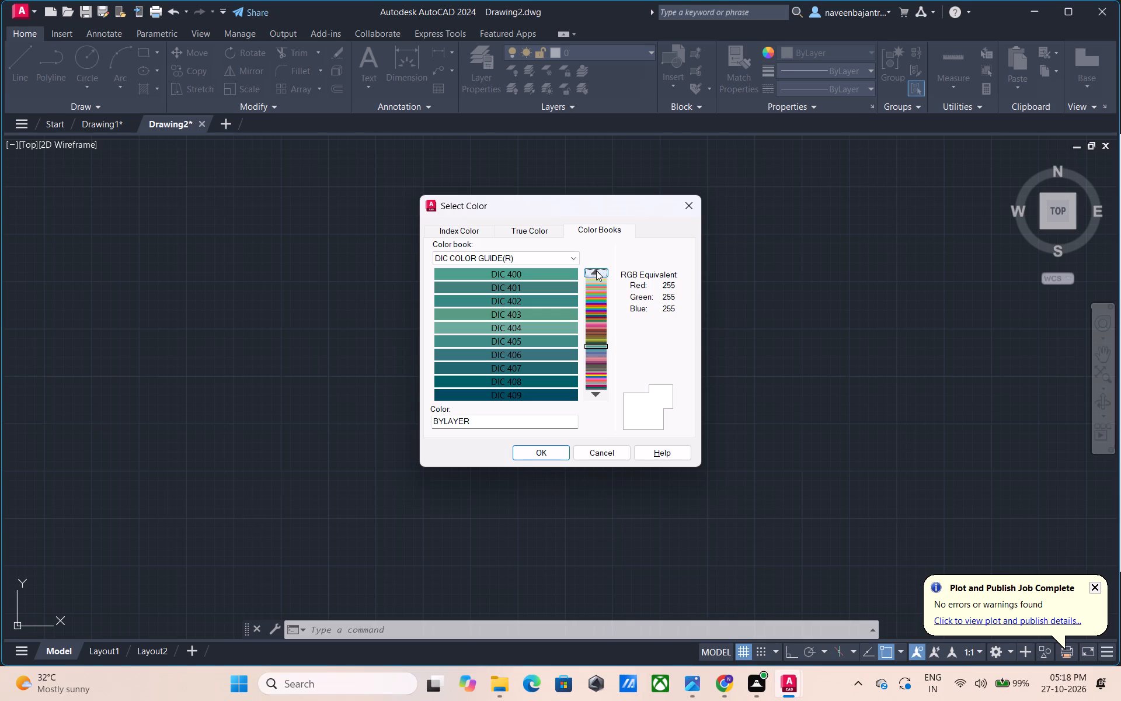
click(596, 270)
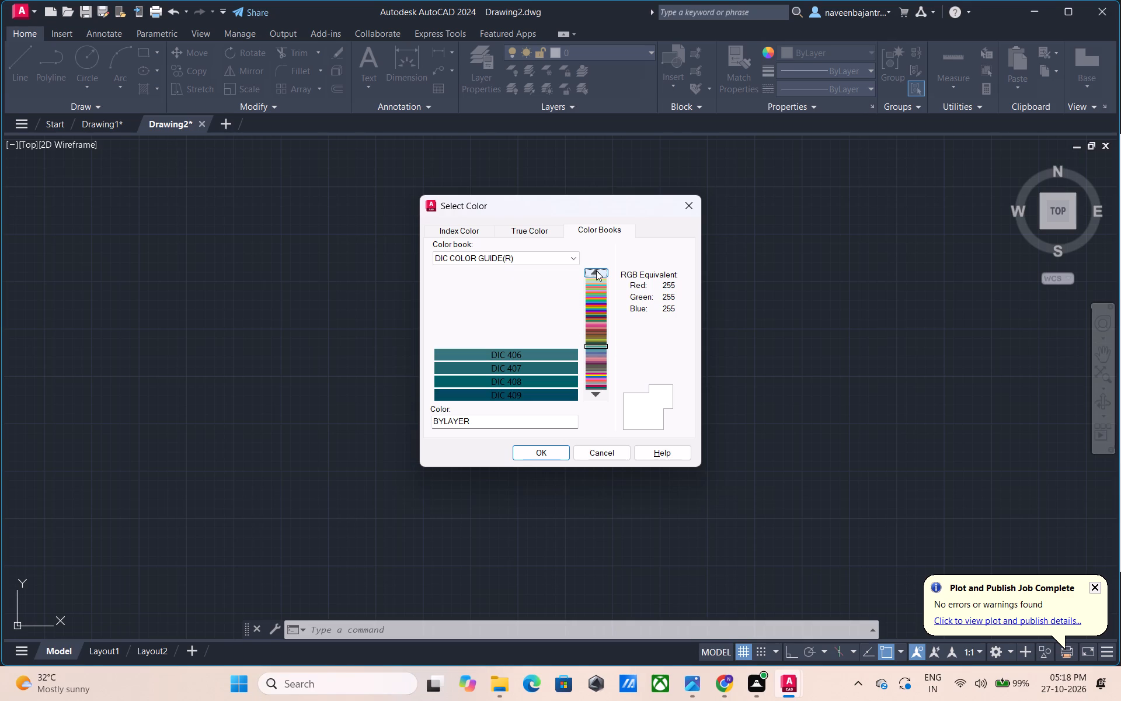
click(596, 270)
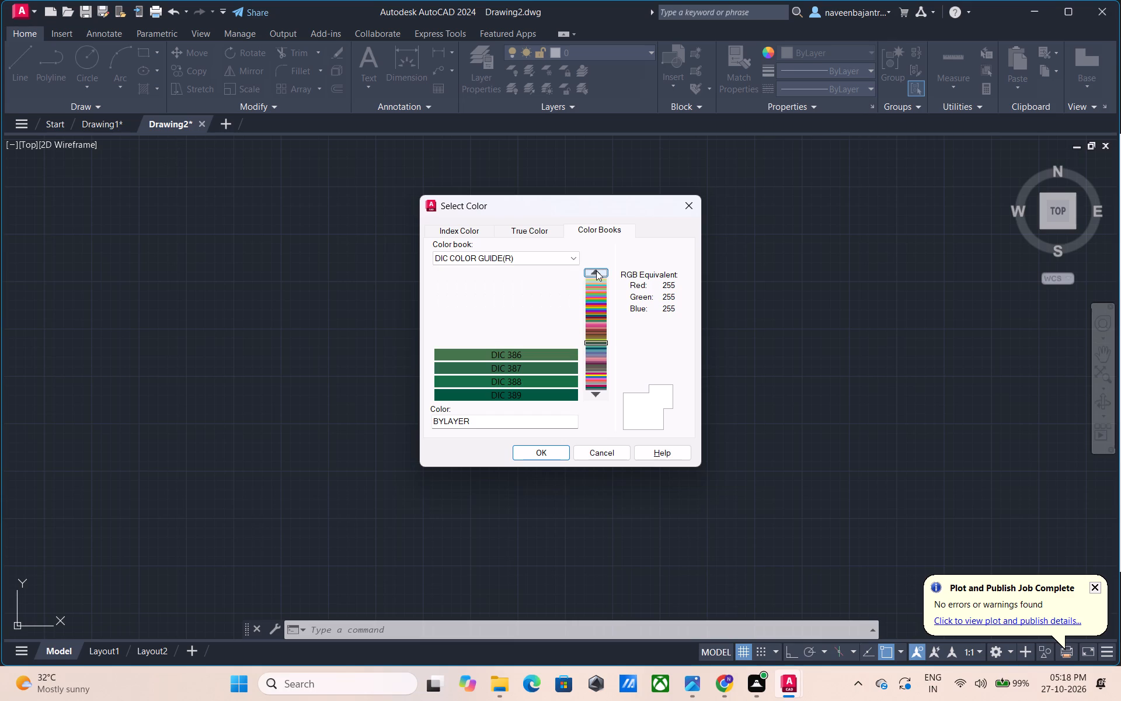
click(596, 270)
click(596, 270)
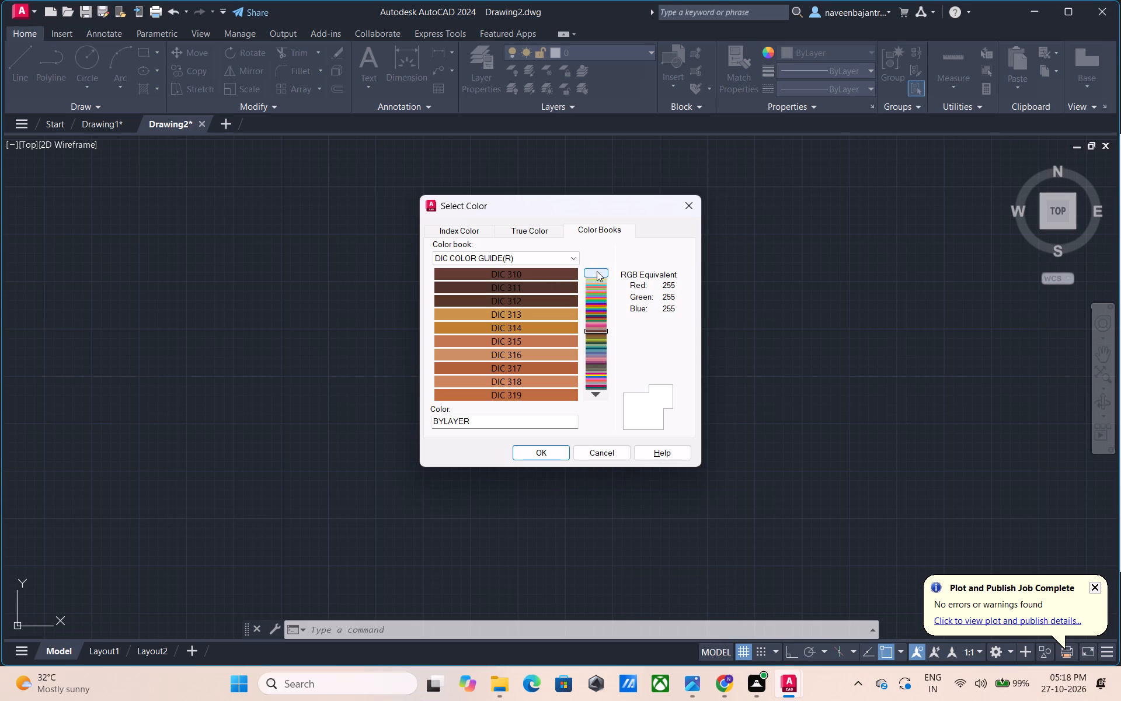
click(597, 271)
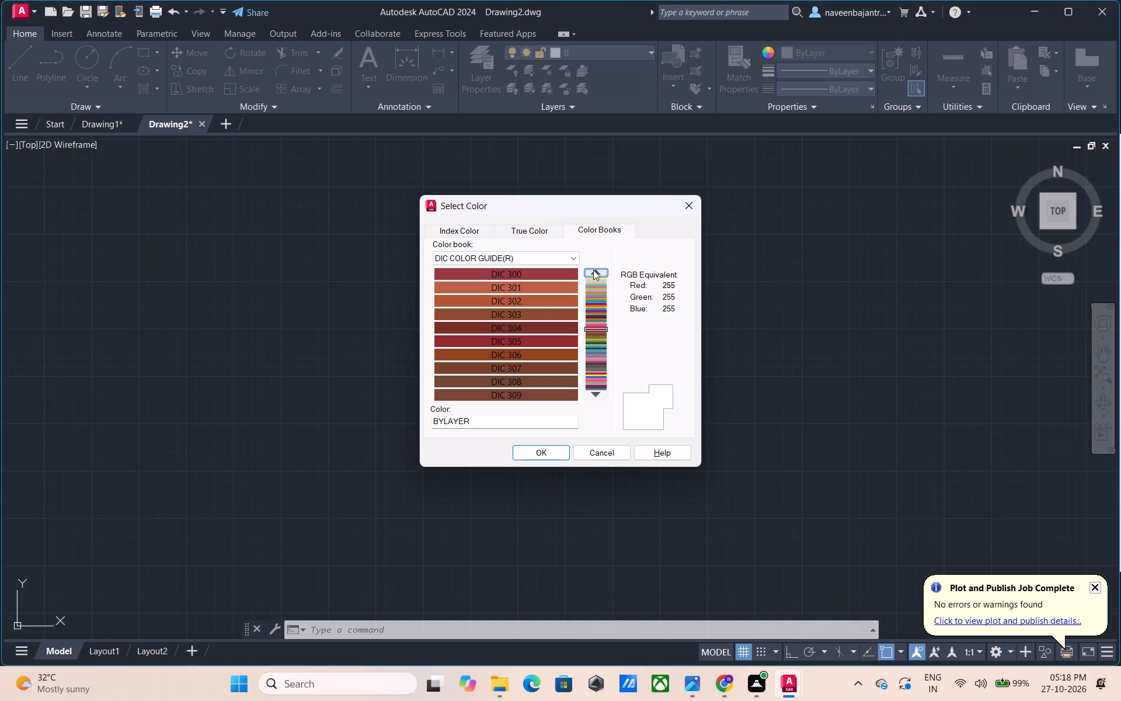
click(597, 270)
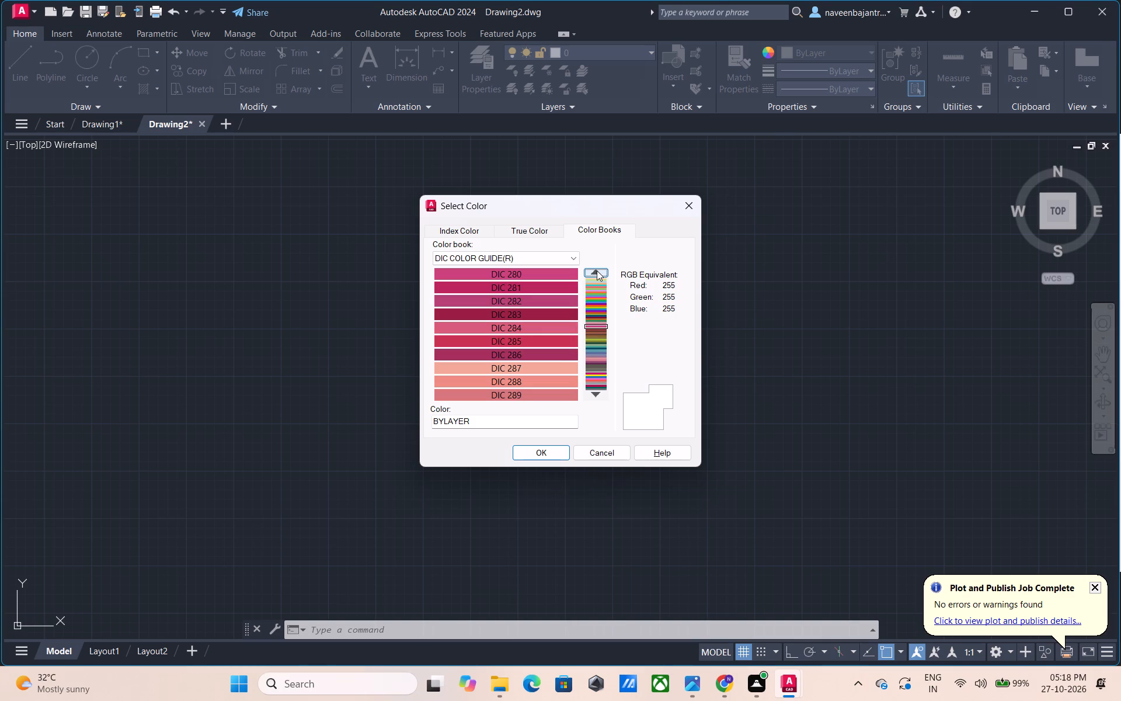
click(597, 270)
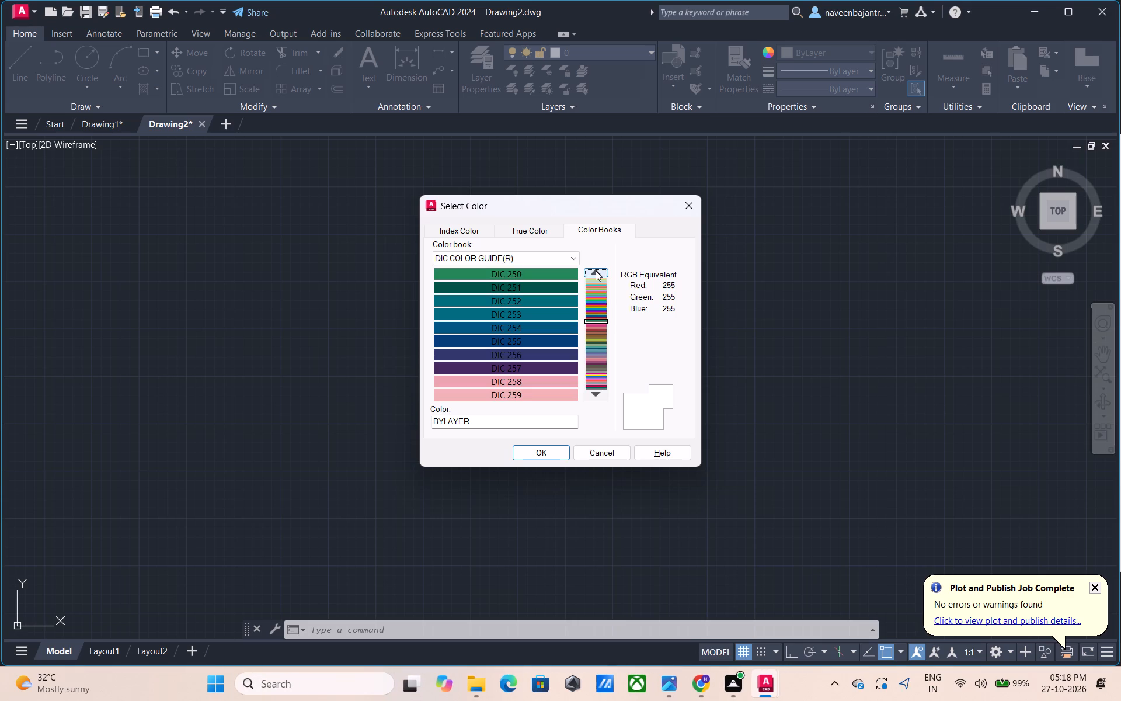
right_click(596, 270)
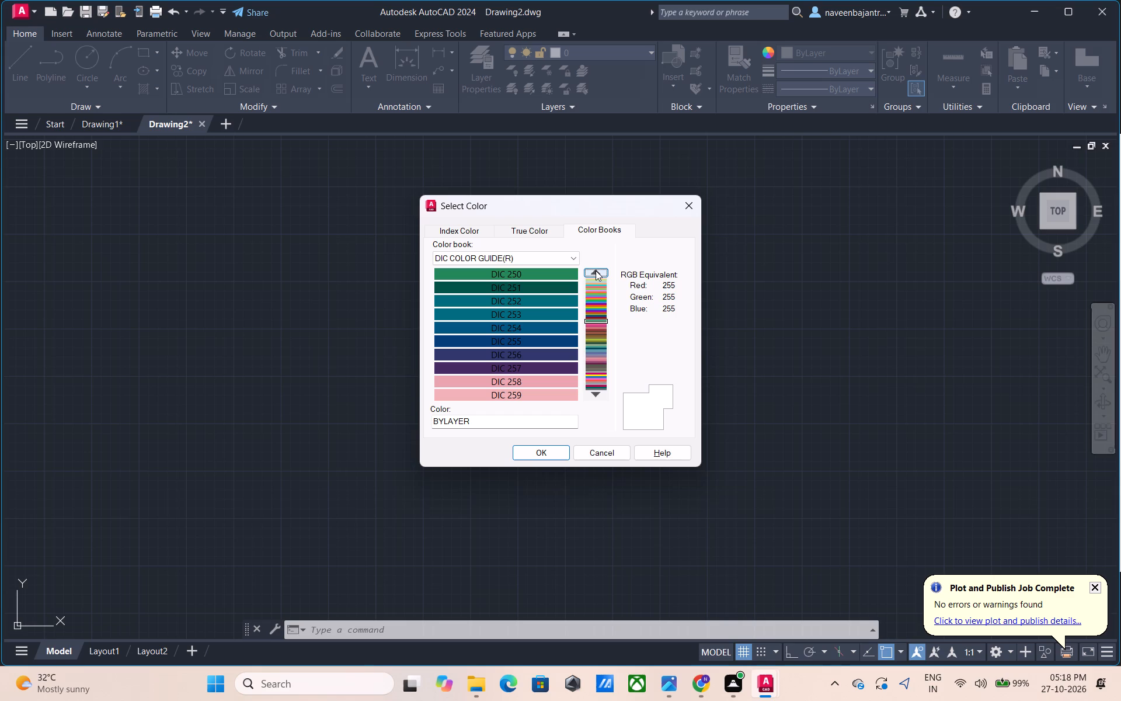
click(596, 270)
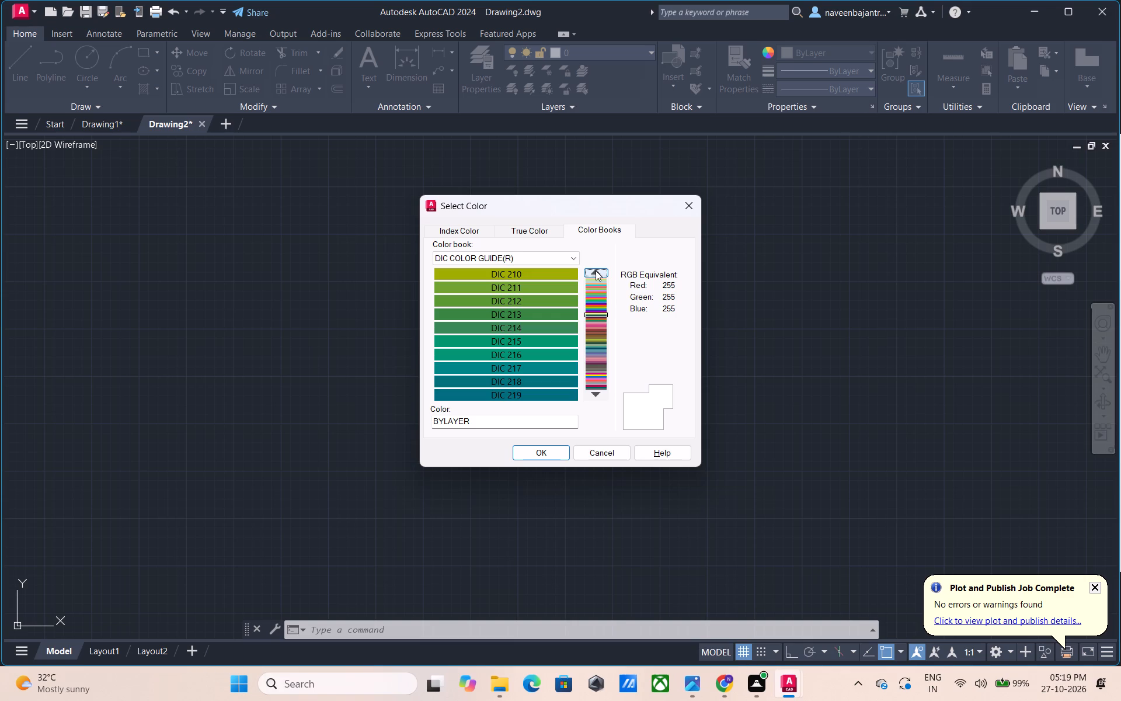
click(596, 270)
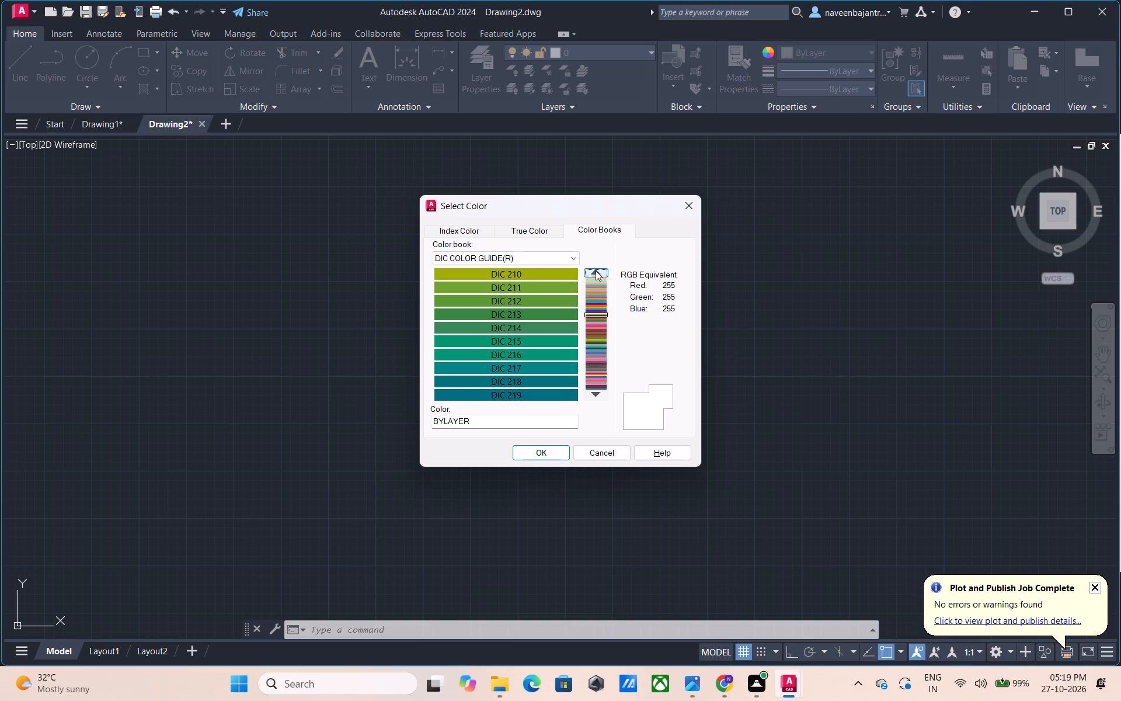
click(596, 270)
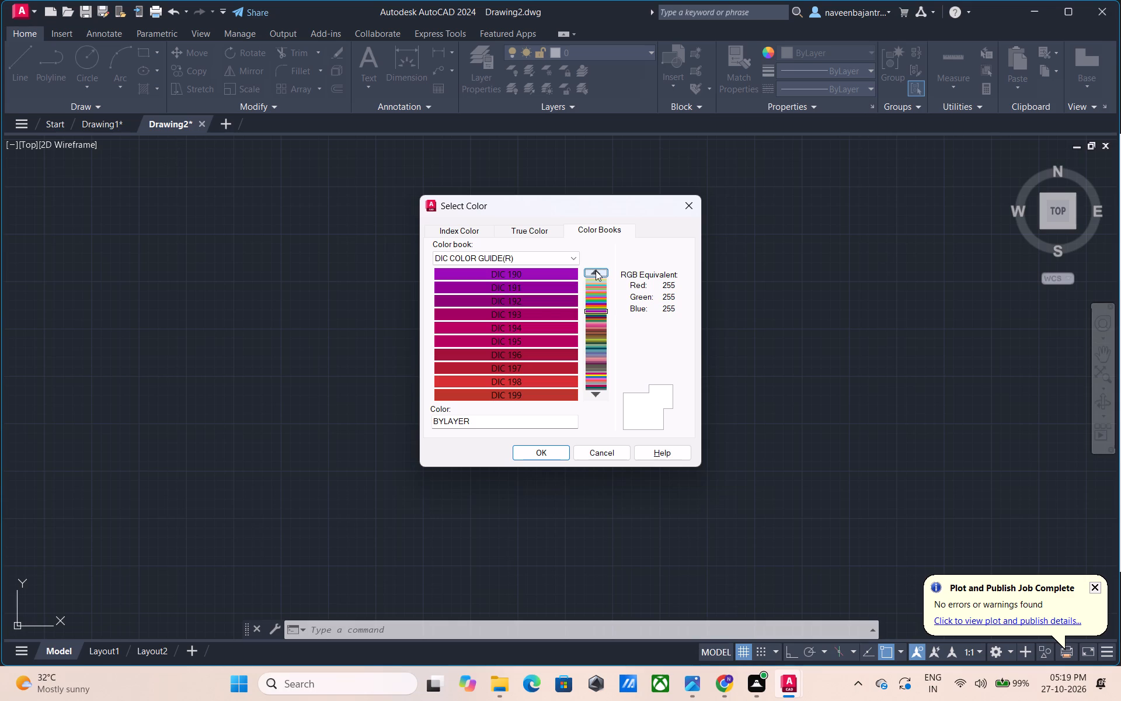
click(596, 270)
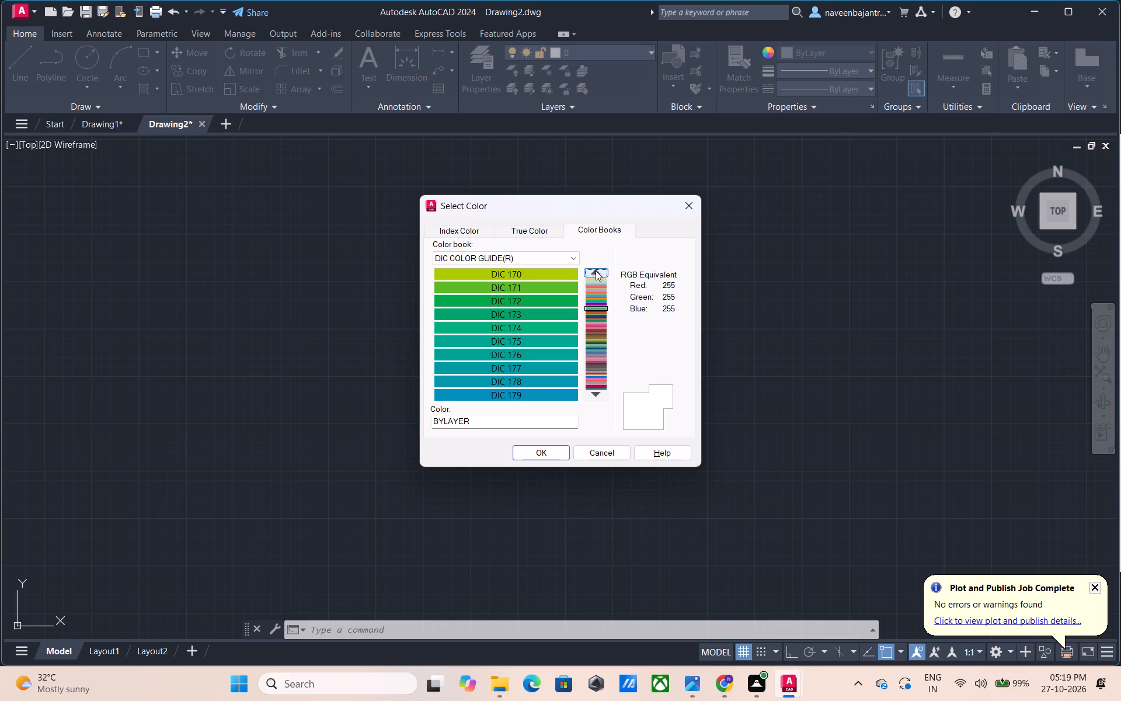
click(596, 270)
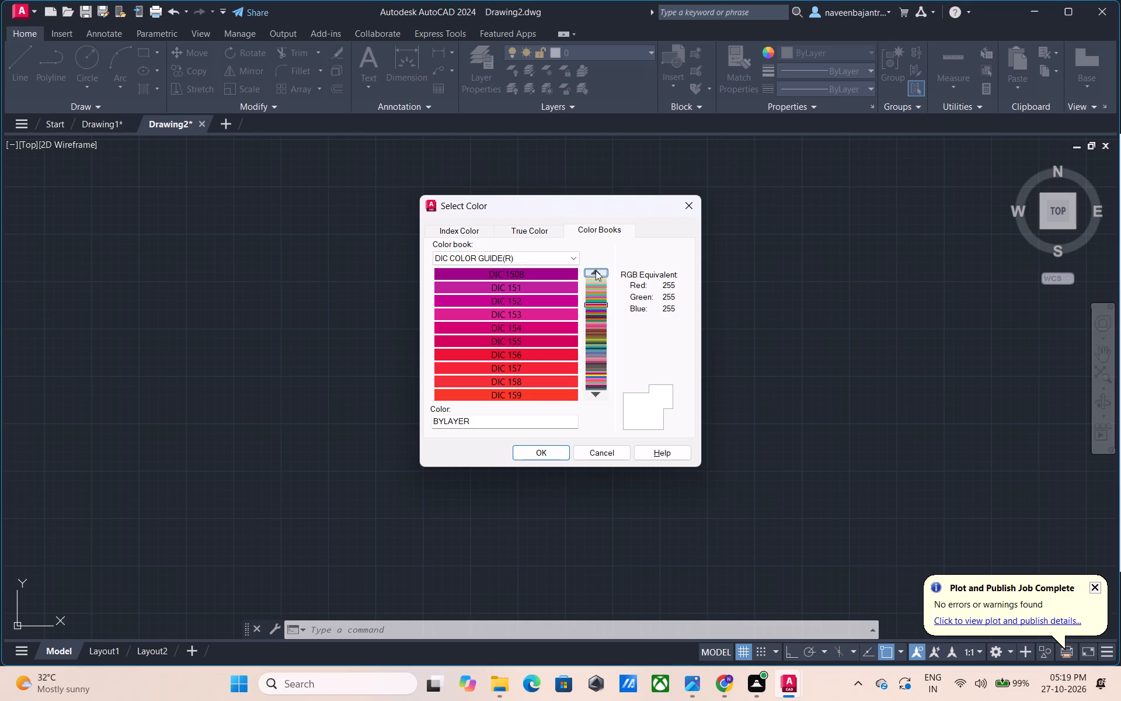
click(596, 270)
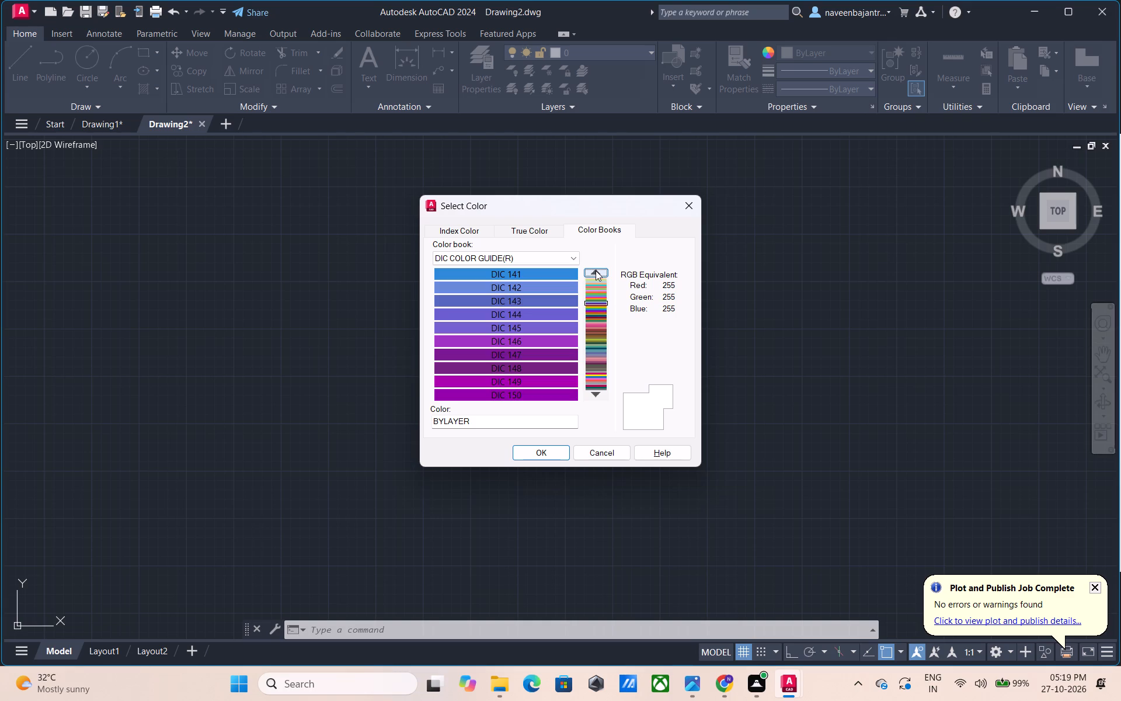
click(596, 270)
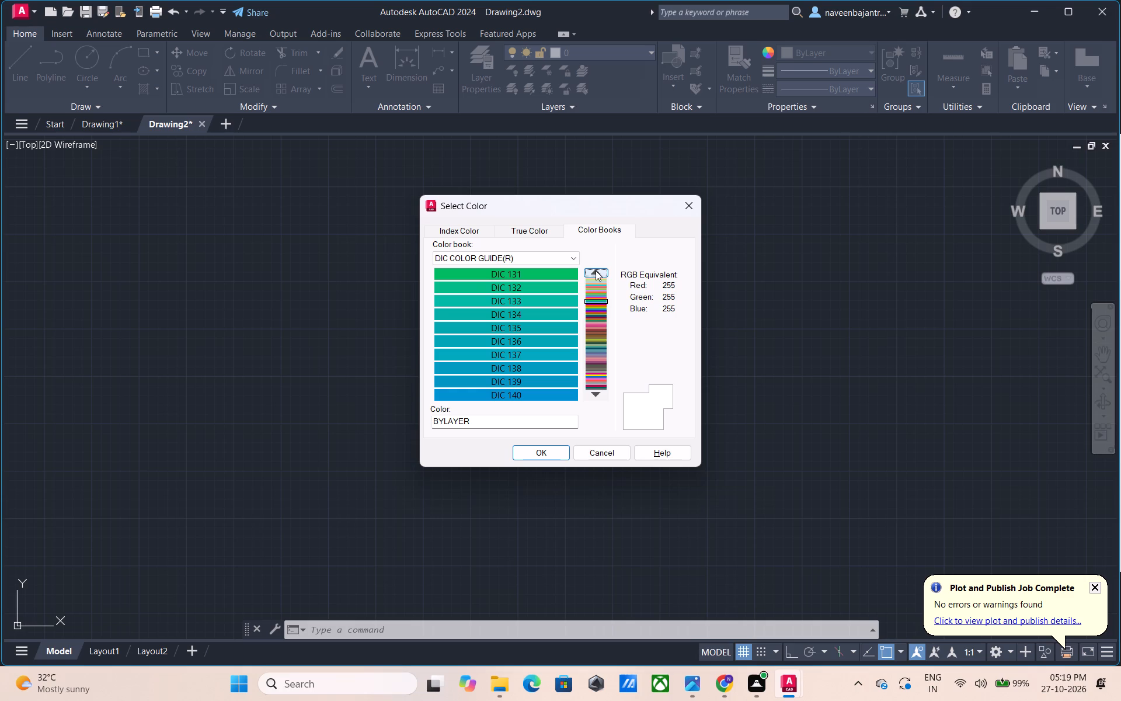
click(596, 270)
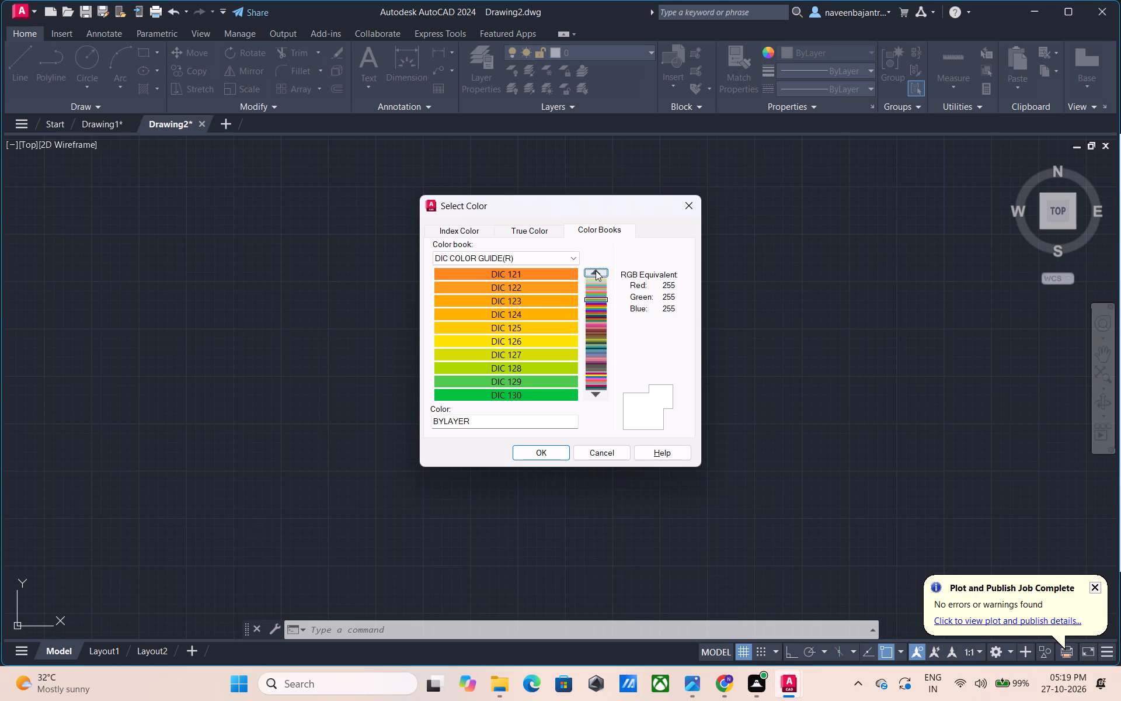
click(596, 270)
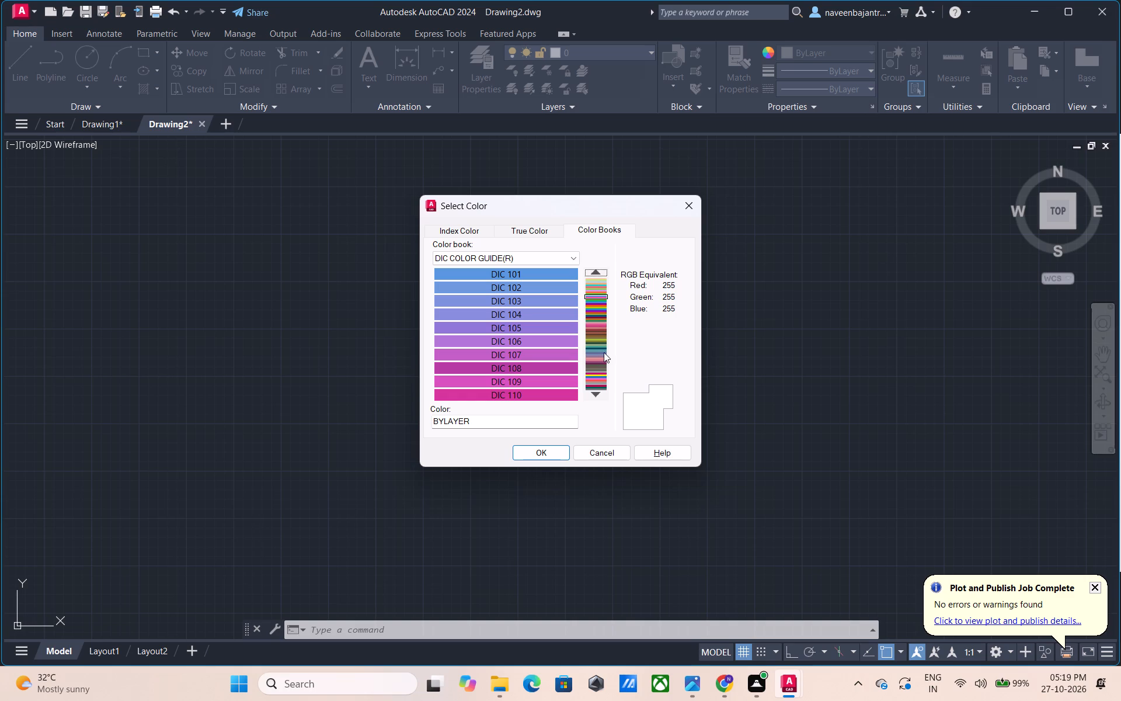
Browse the DIC COLOR GUIDE(R) colour book forwards from the DIC 101 swatches to those around DIC 430.
click(593, 395)
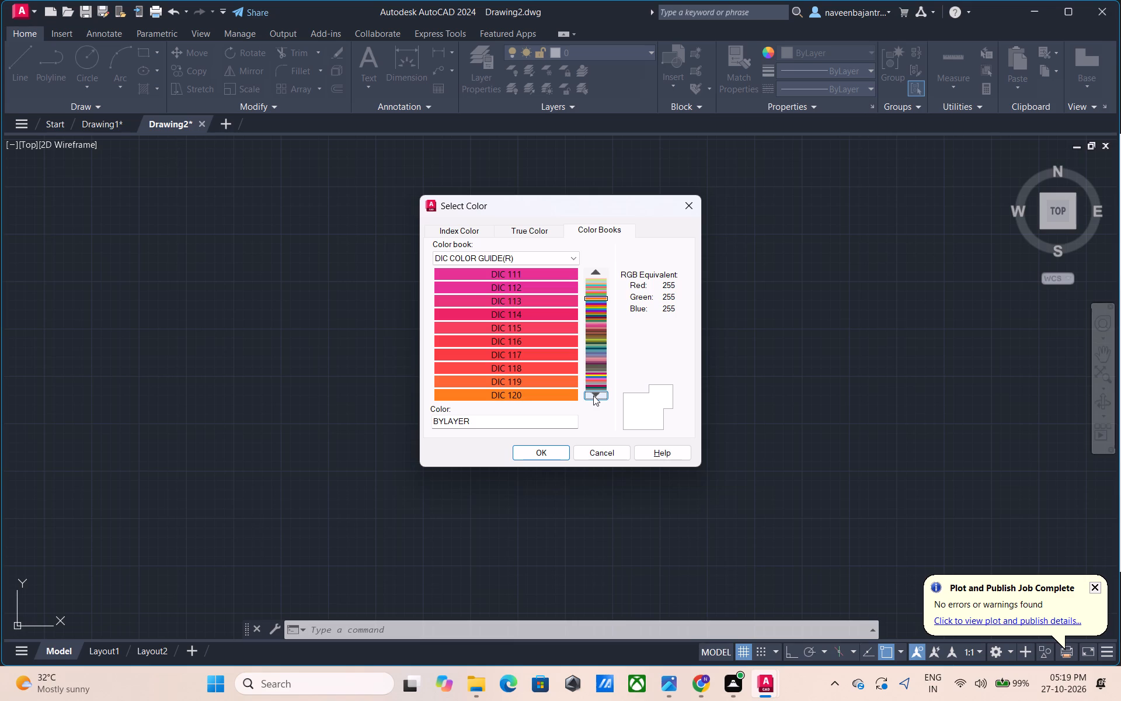
click(598, 396)
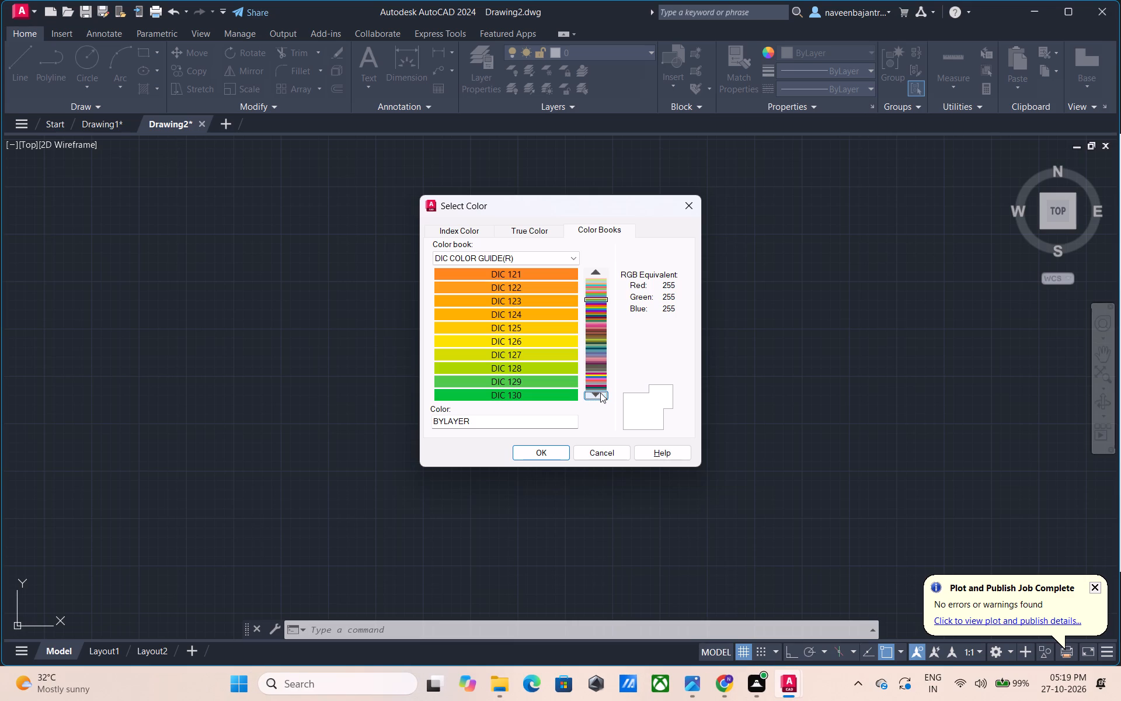
click(594, 394)
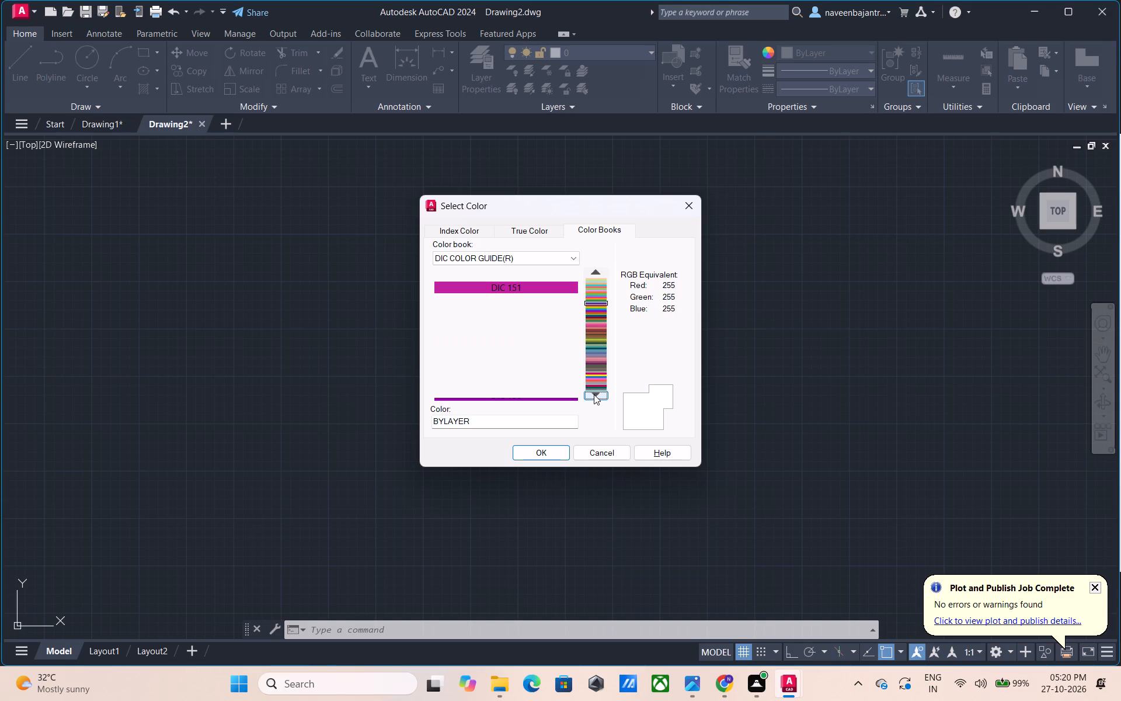
click(594, 394)
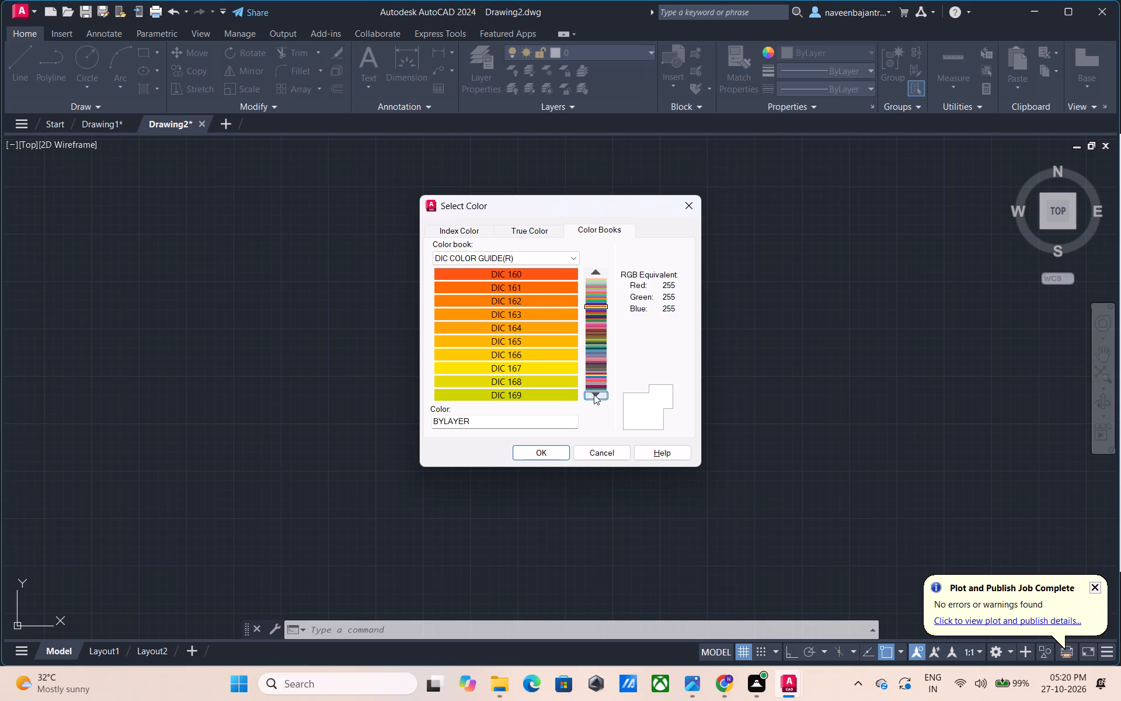
click(594, 394)
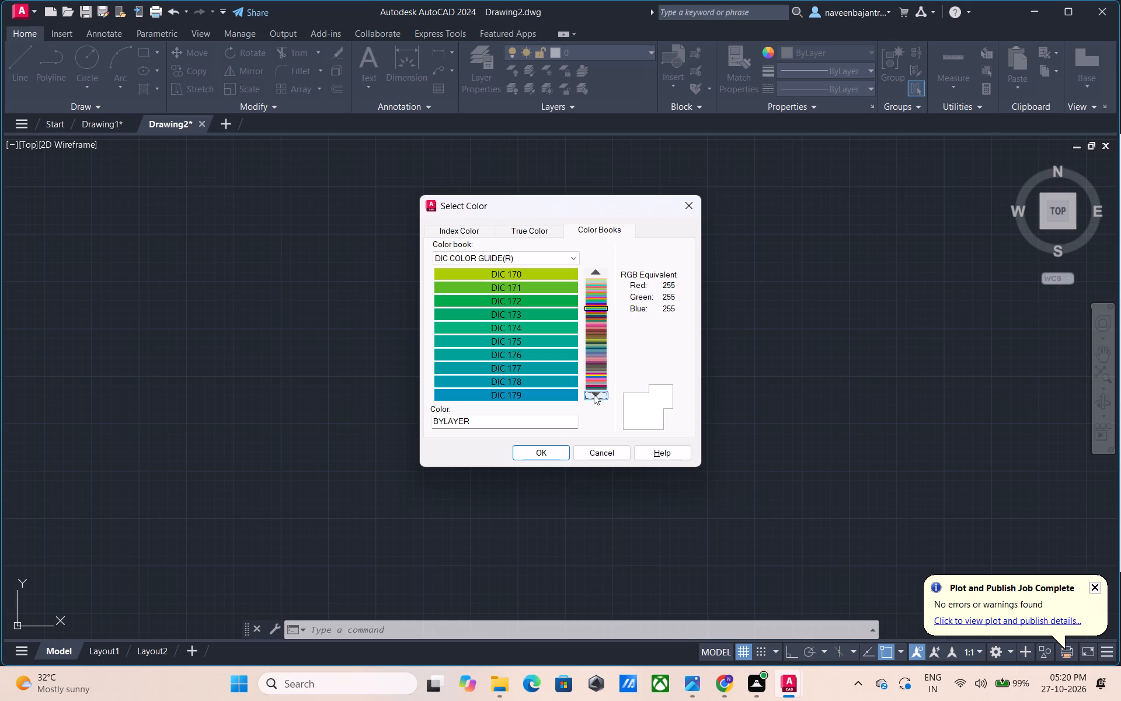
click(594, 394)
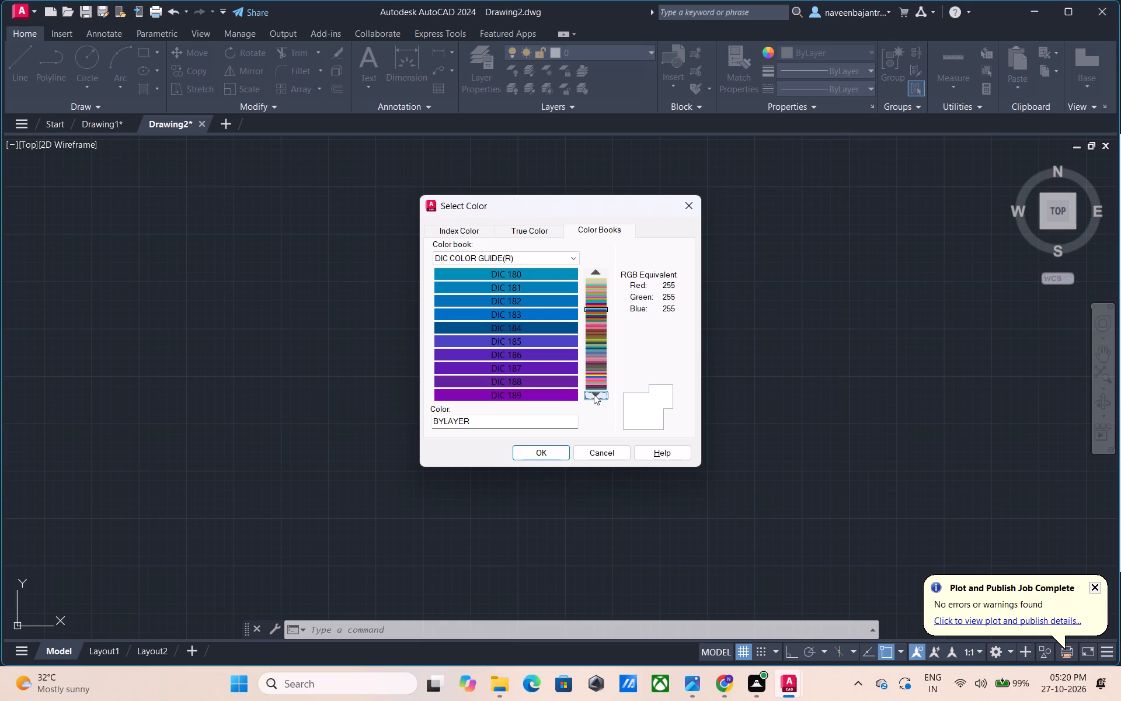
click(594, 394)
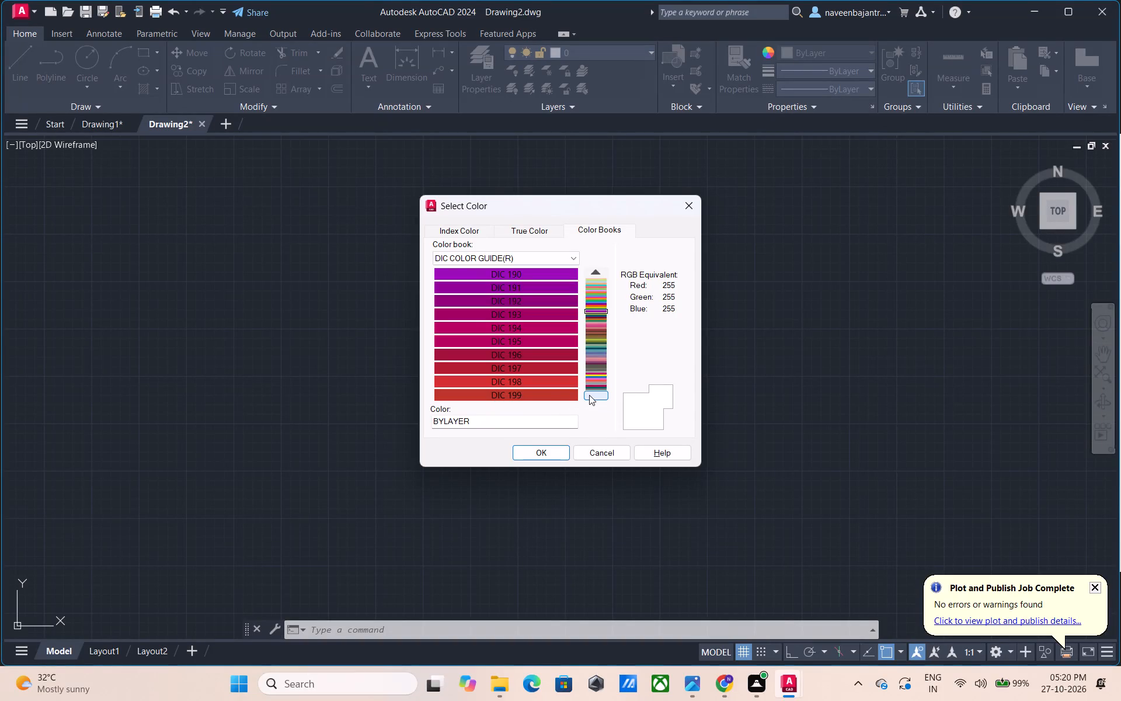
click(596, 396)
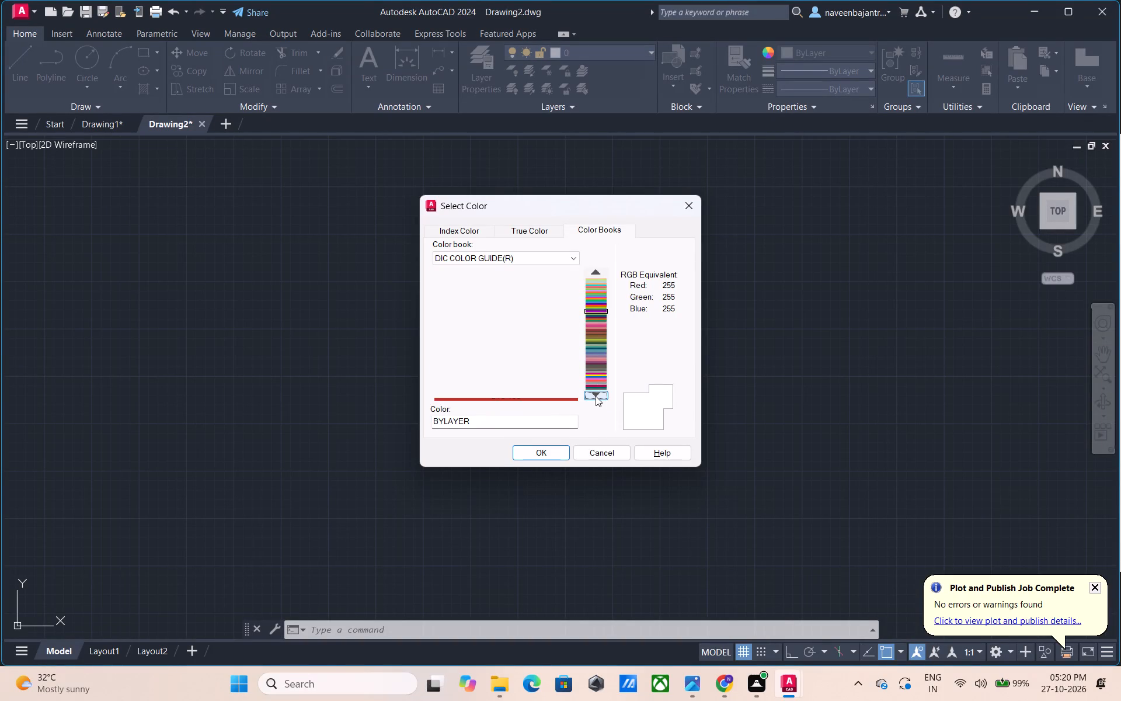
click(596, 396)
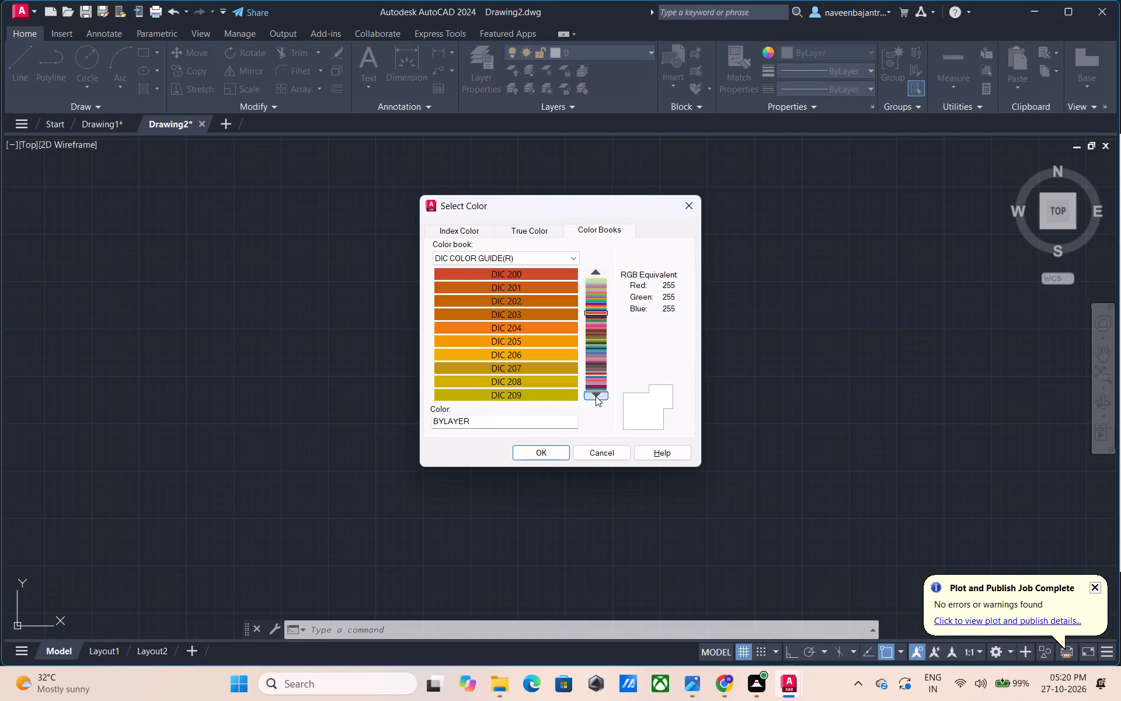
click(596, 396)
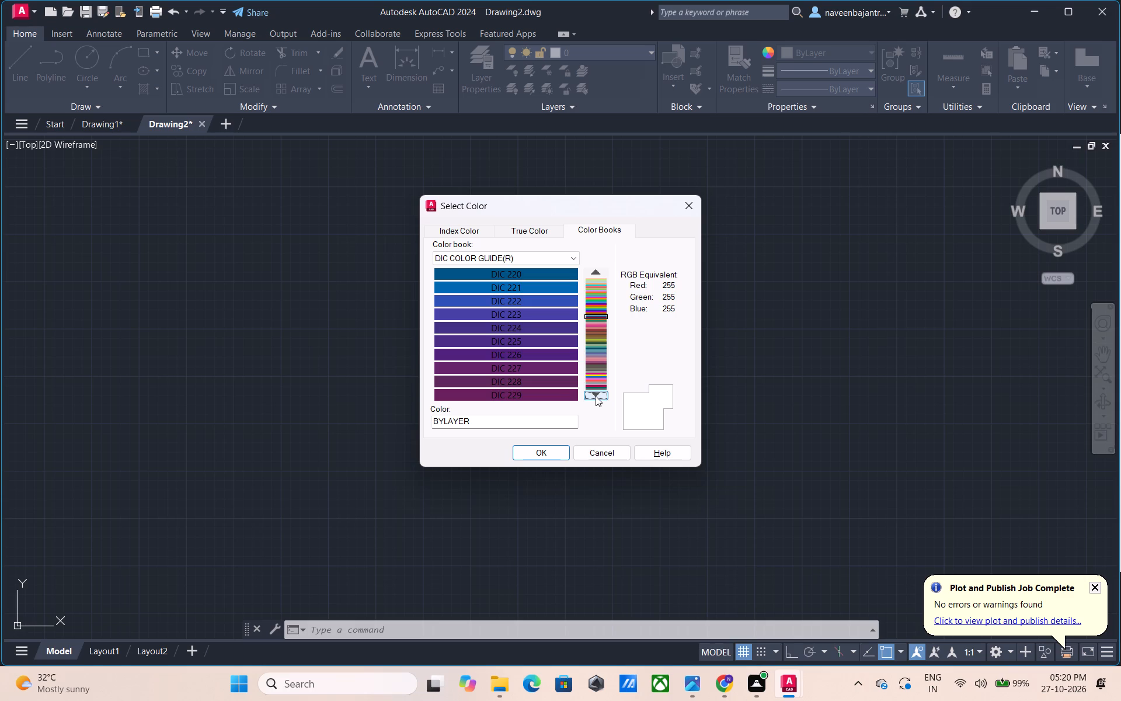
click(596, 396)
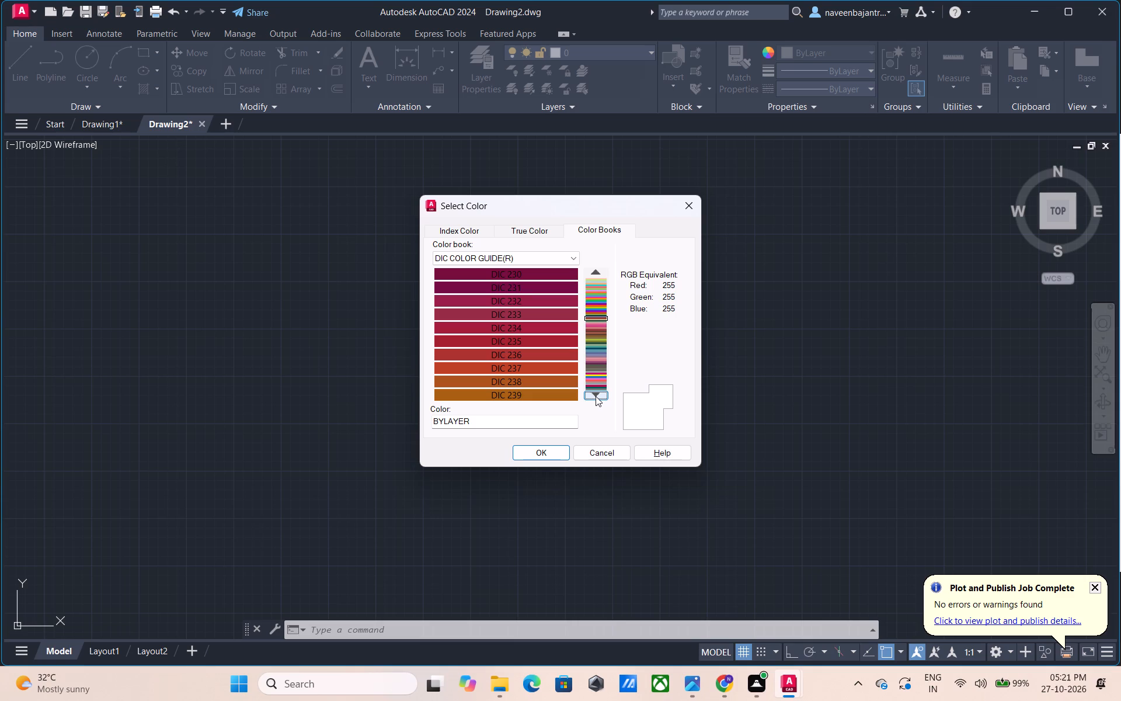
click(596, 396)
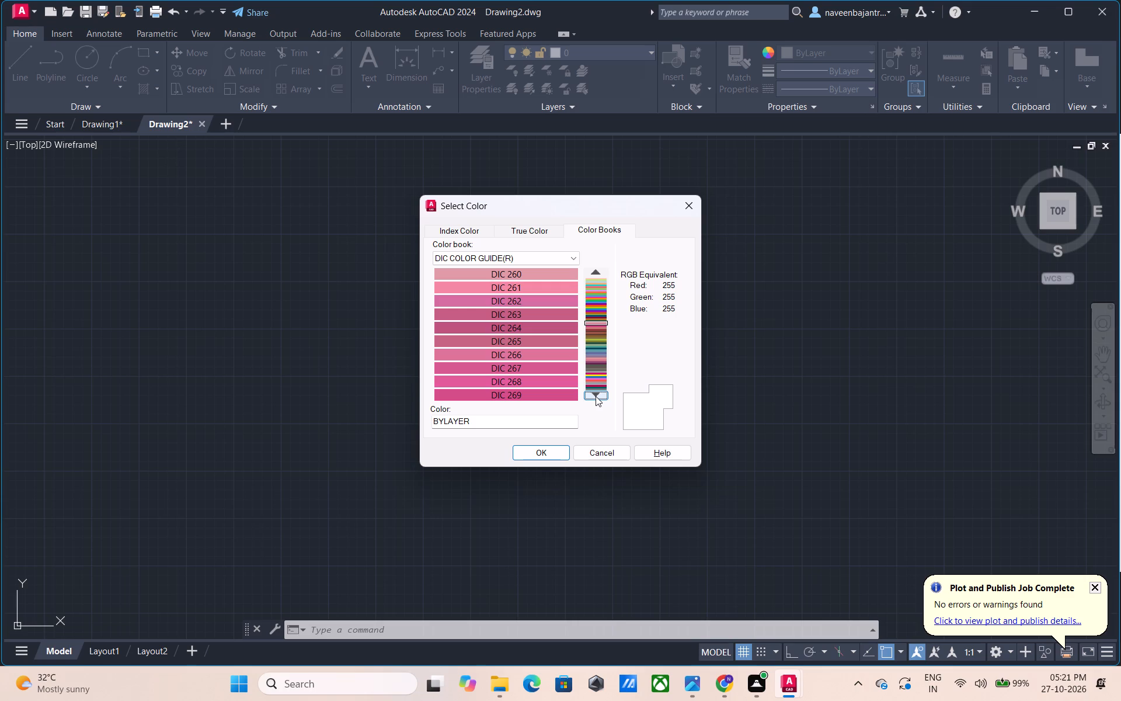
click(596, 396)
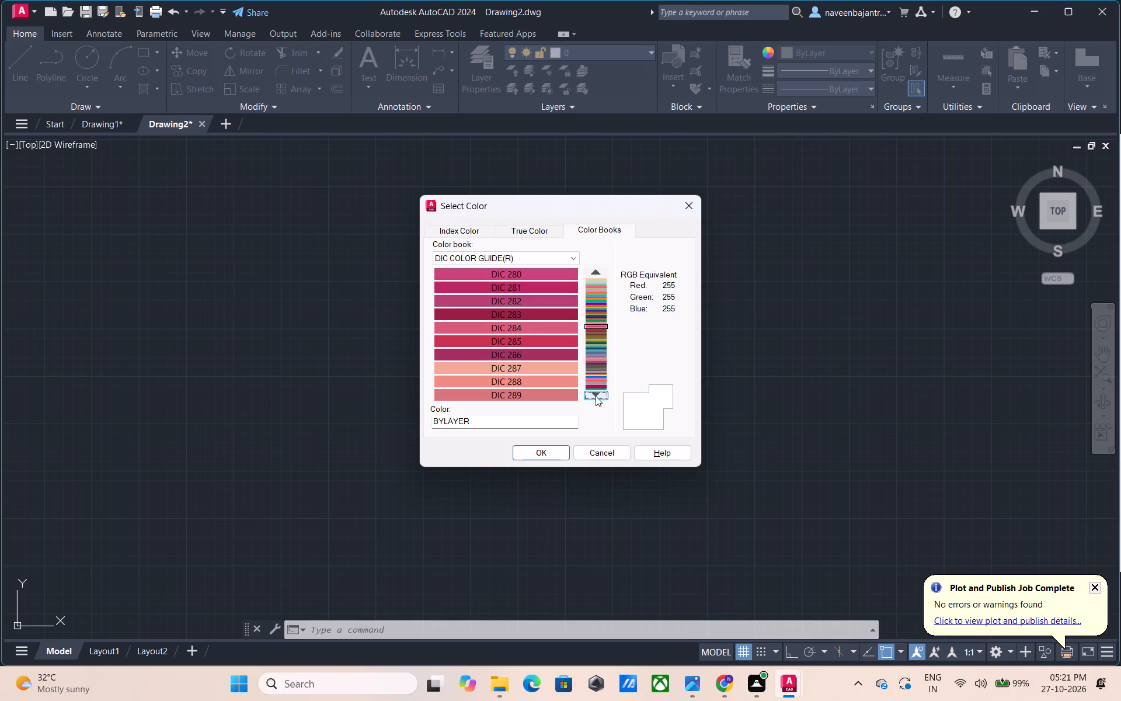
click(596, 396)
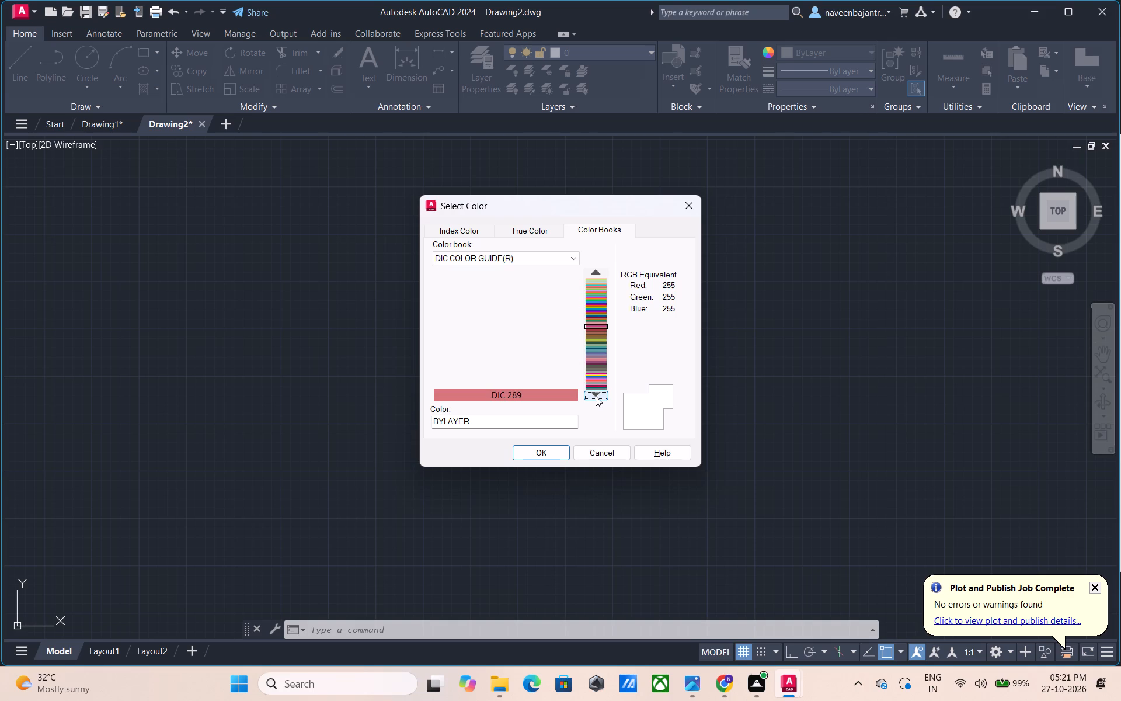
click(596, 396)
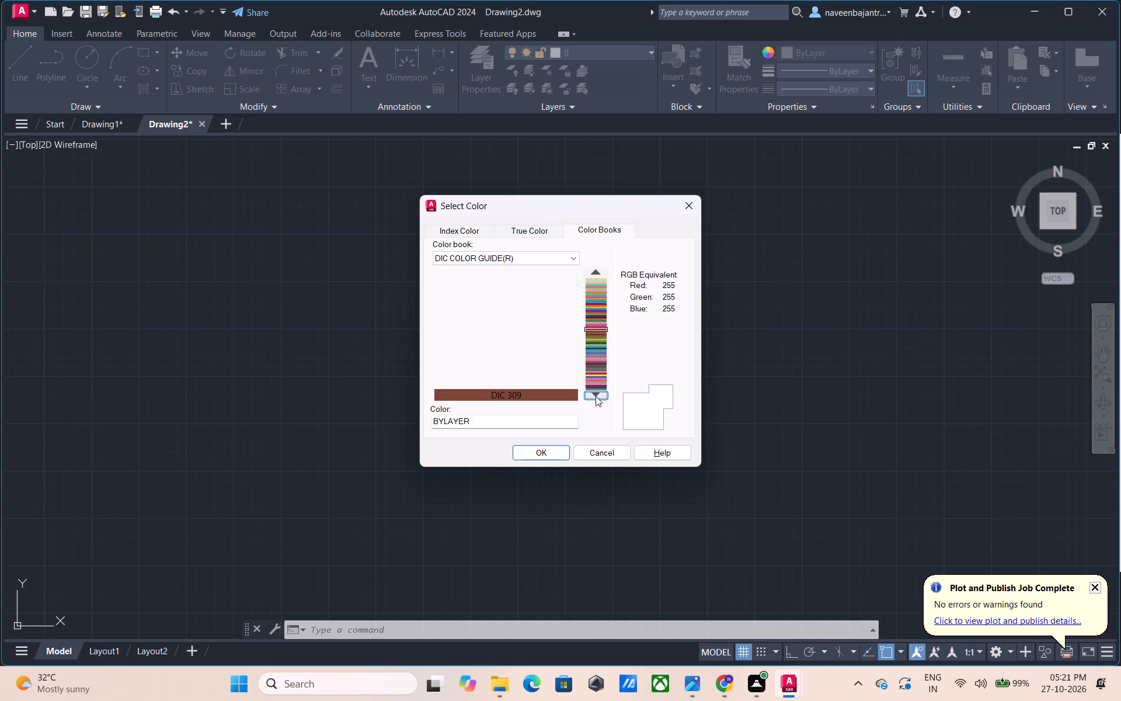
click(596, 396)
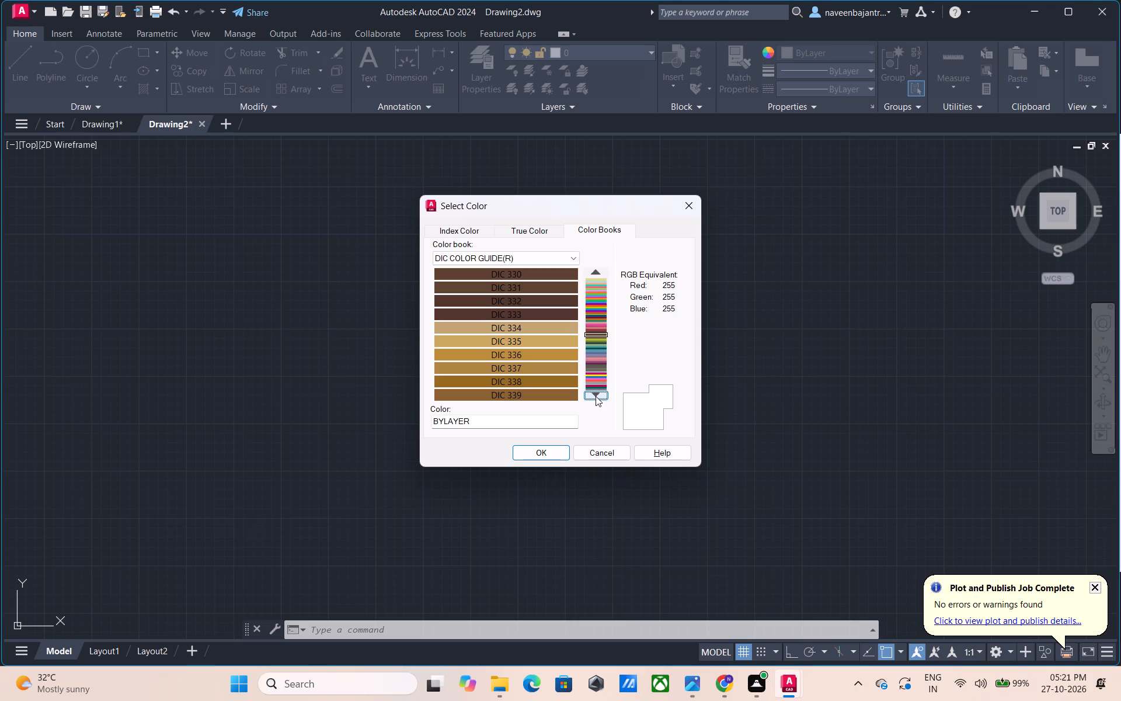
click(596, 396)
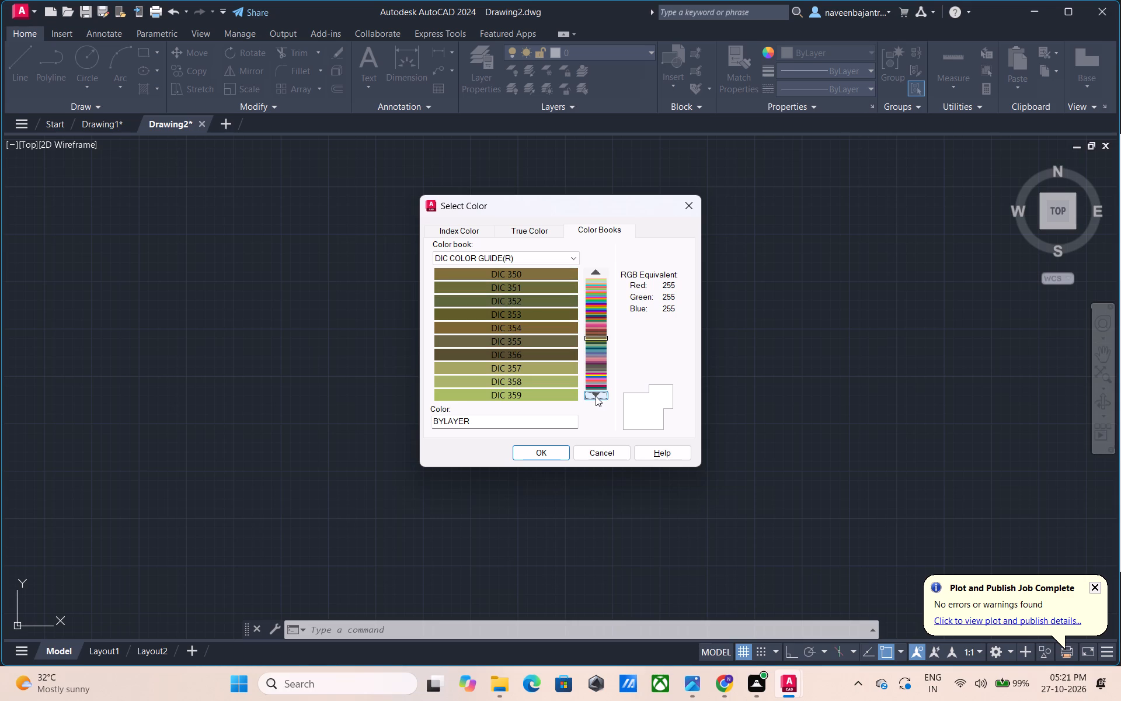
click(596, 396)
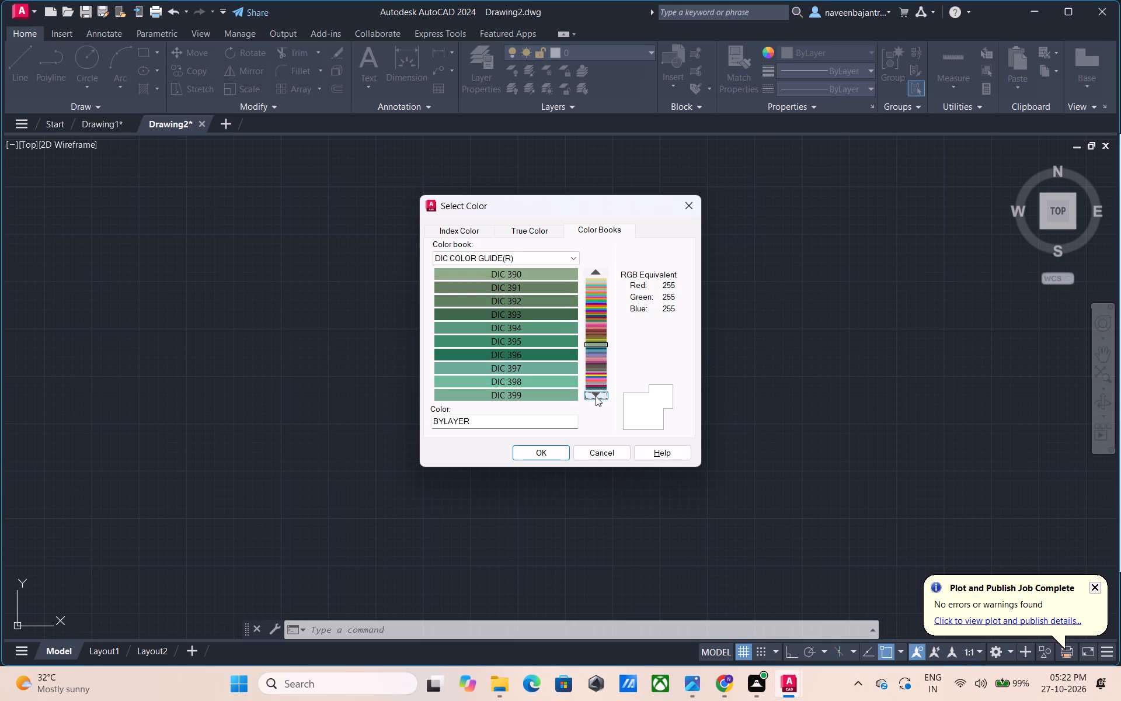
click(596, 396)
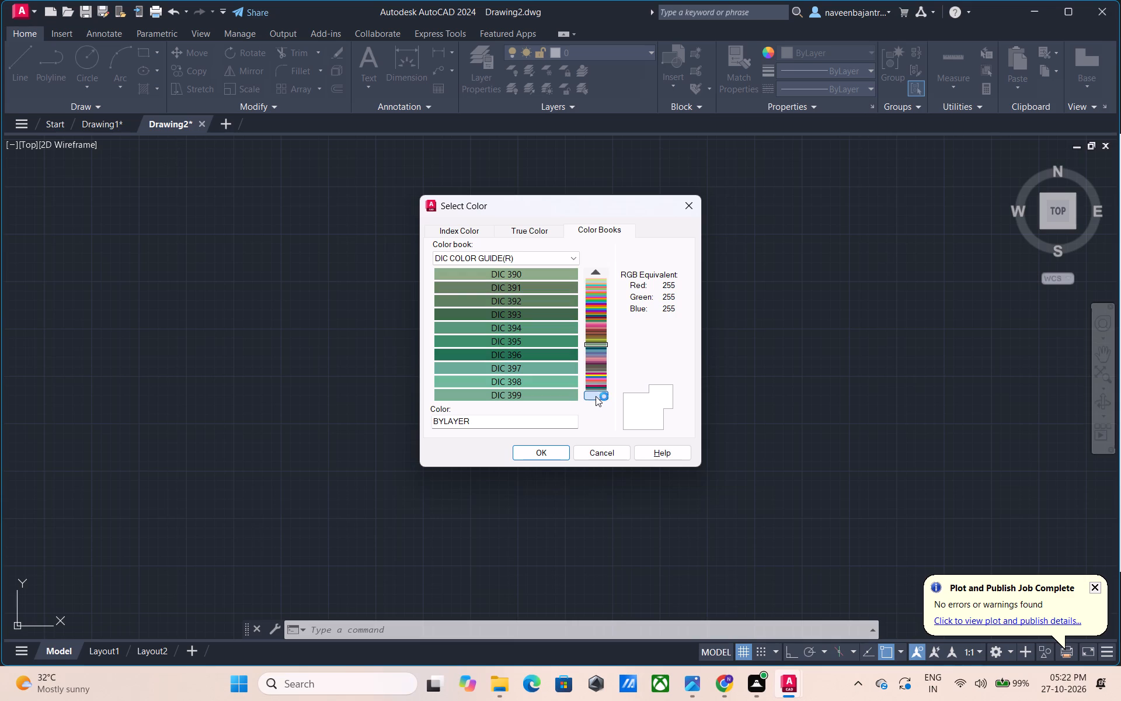
click(596, 396)
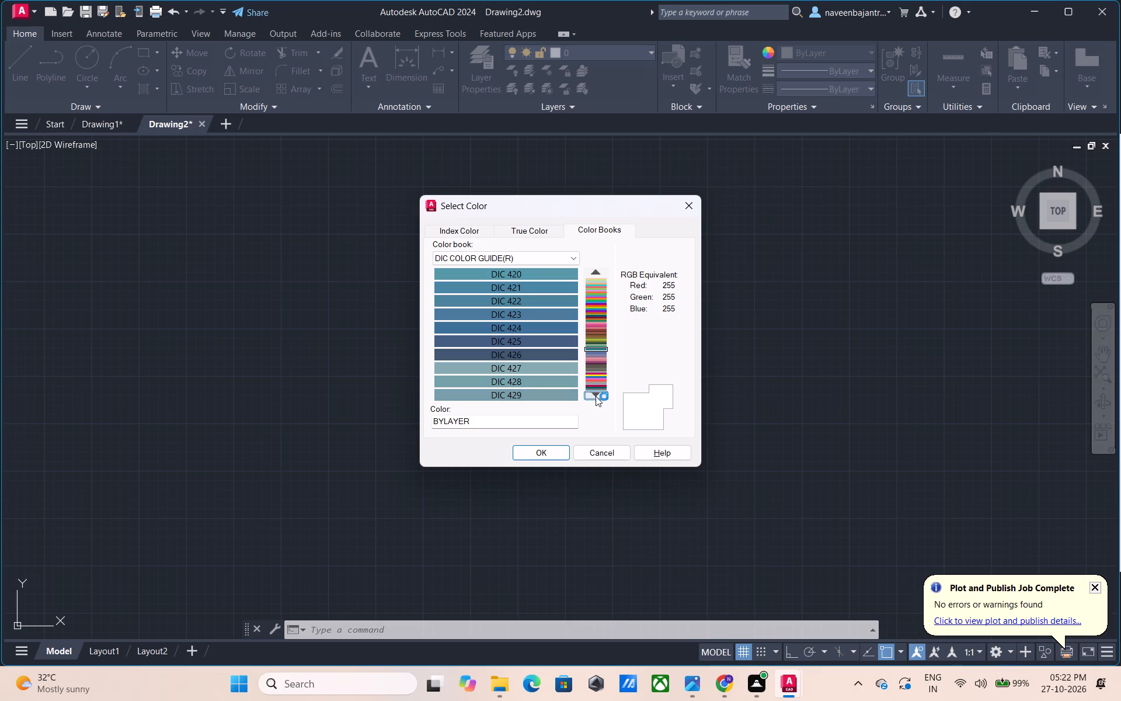
click(596, 396)
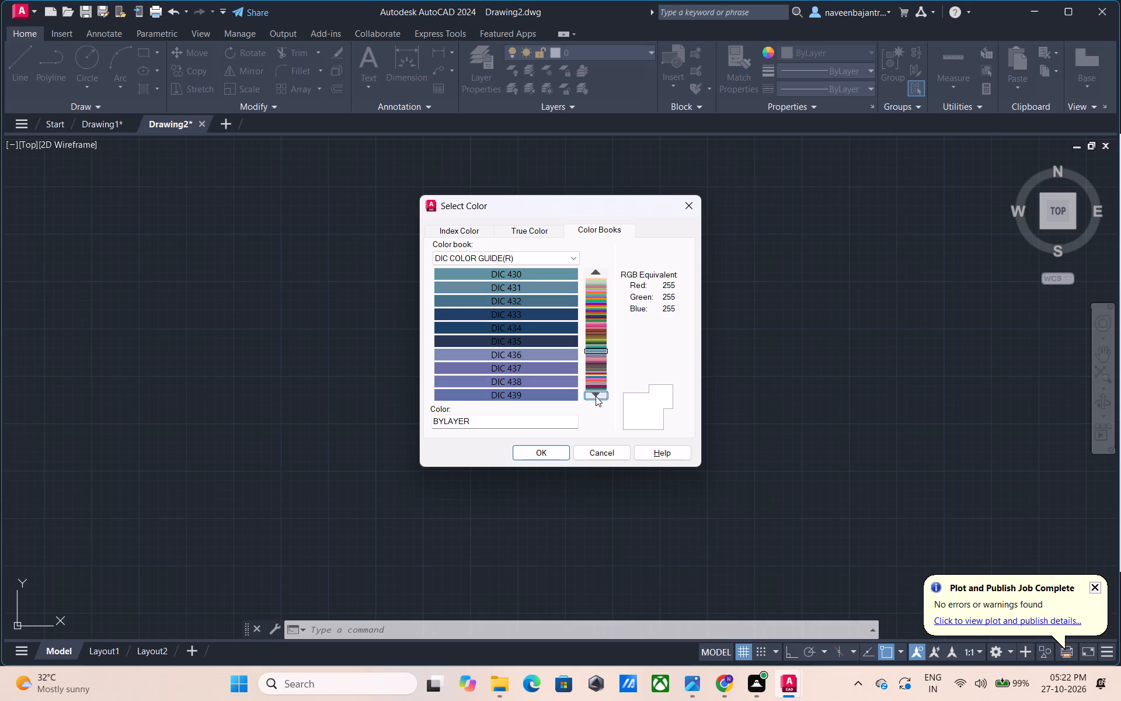
click(596, 396)
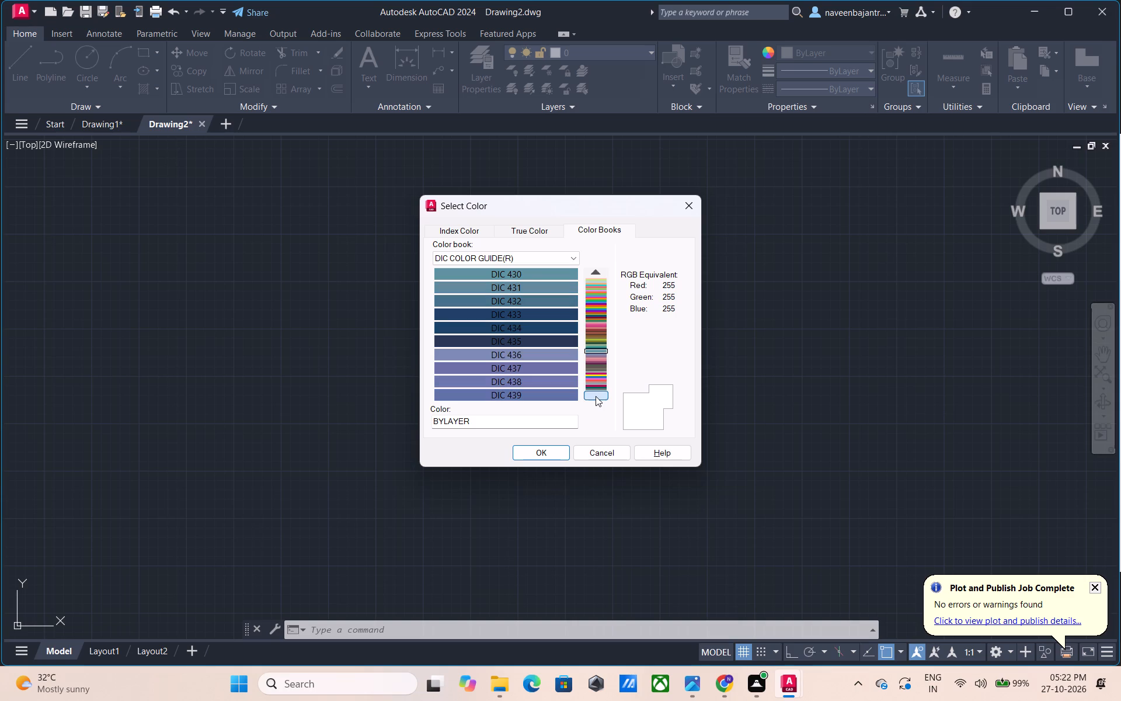
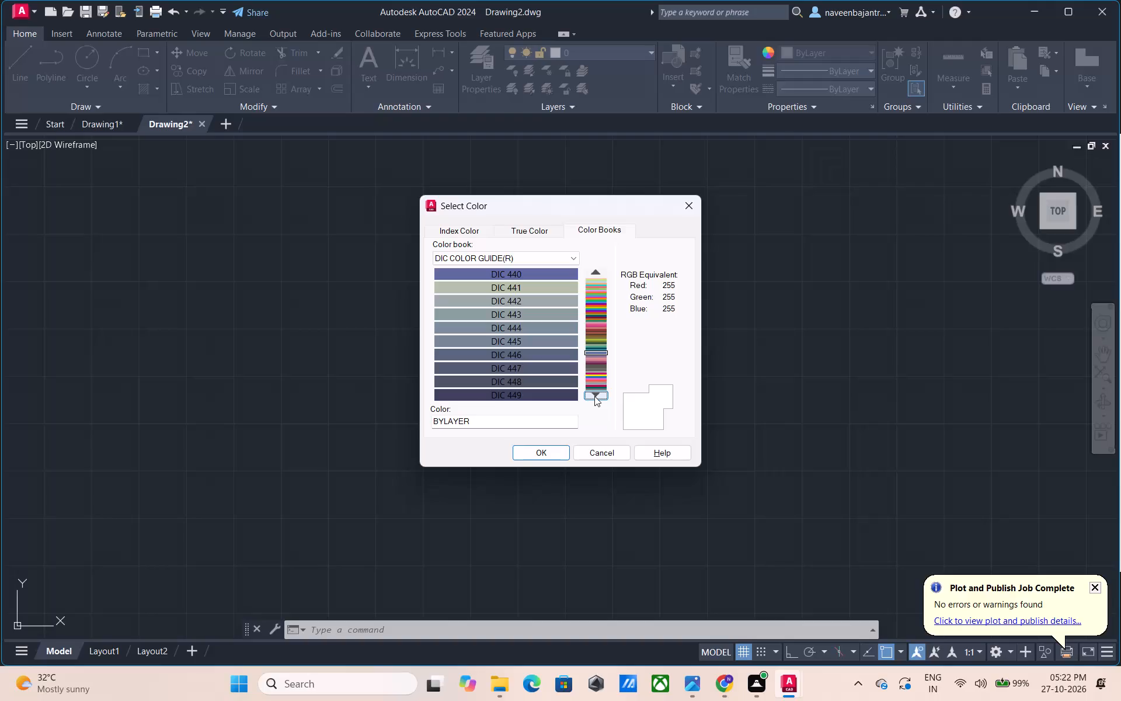
Browse the DIC COLOR GUIDE(R) colour book forwards from the DIC 440 swatches to those around DIC 604.
click(594, 396)
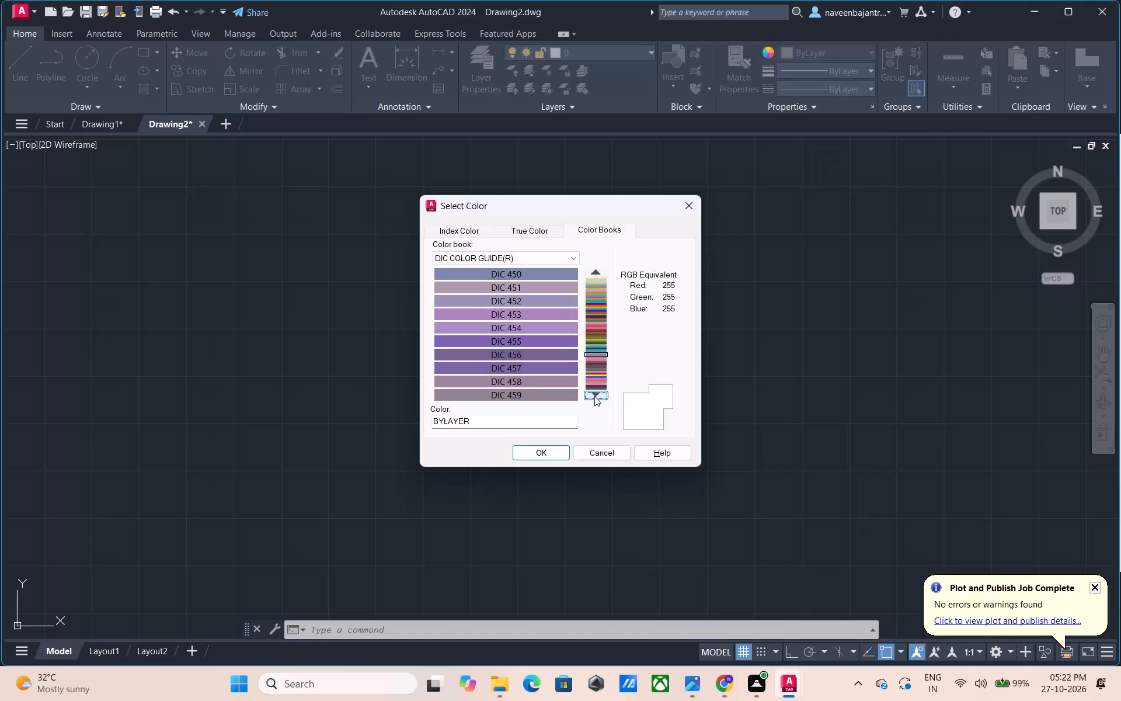
click(594, 396)
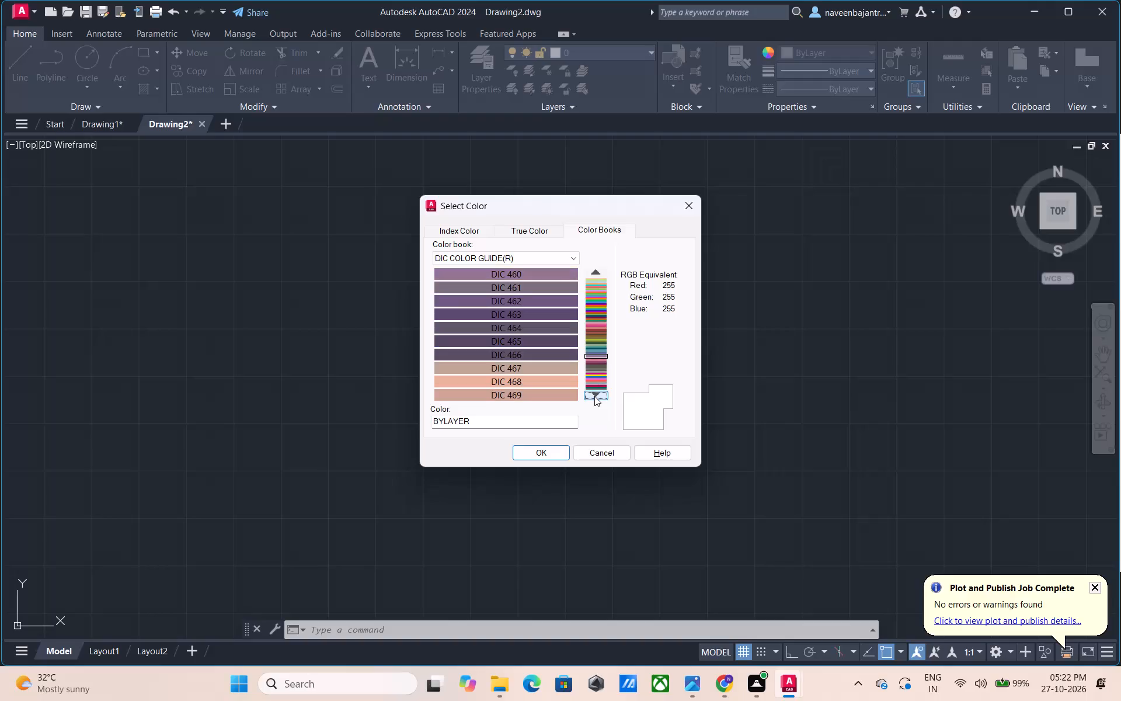
click(594, 396)
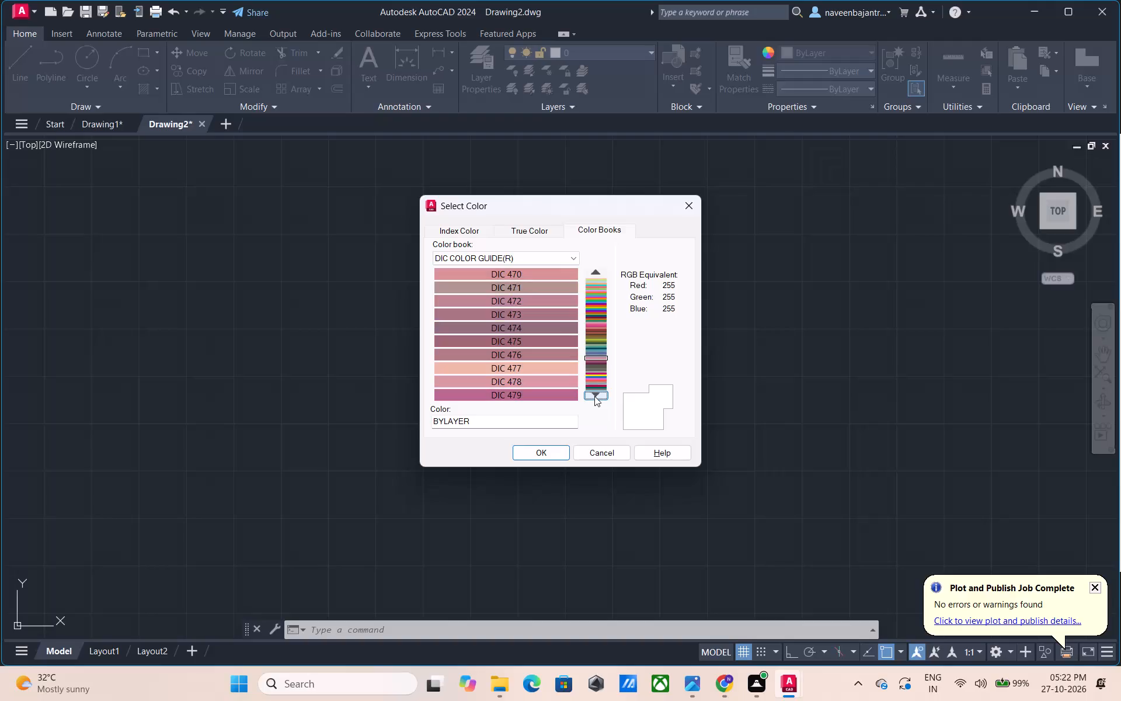
click(594, 396)
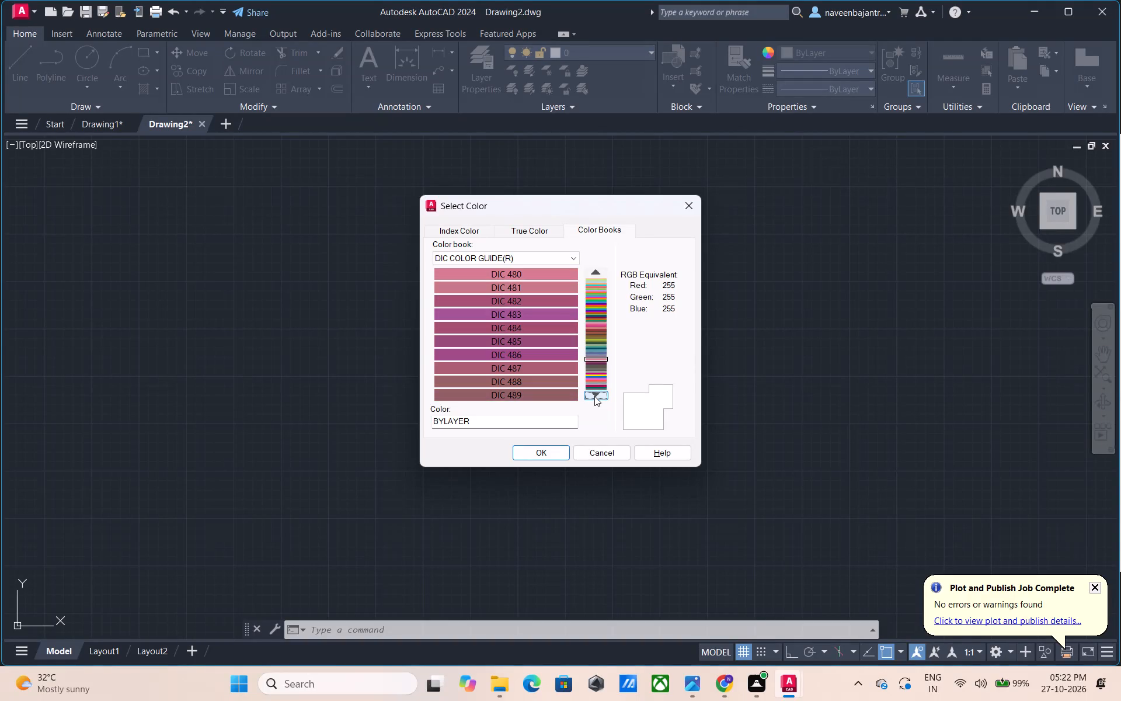
click(594, 396)
click(594, 396)
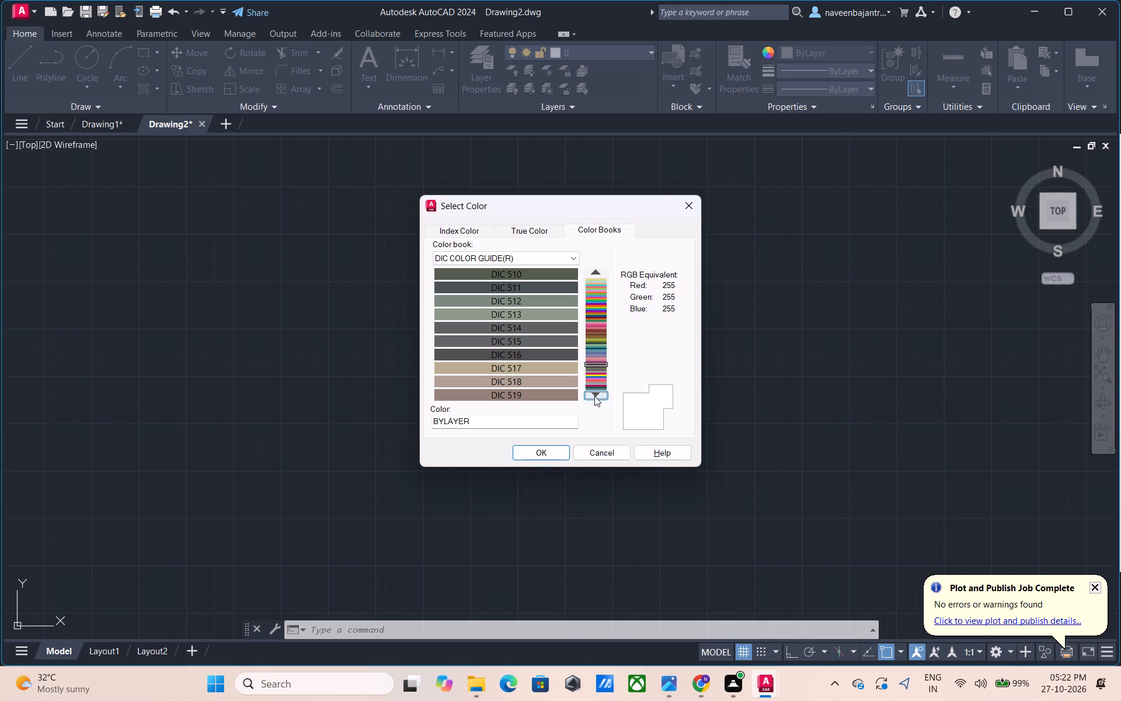
click(594, 396)
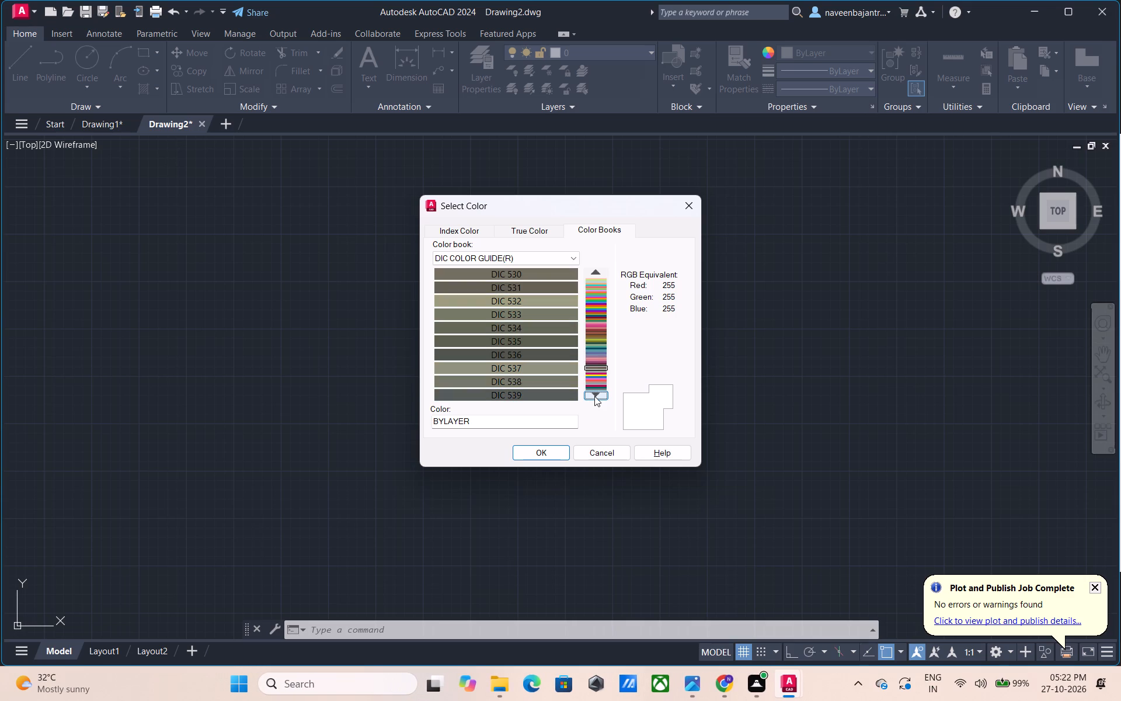
click(594, 396)
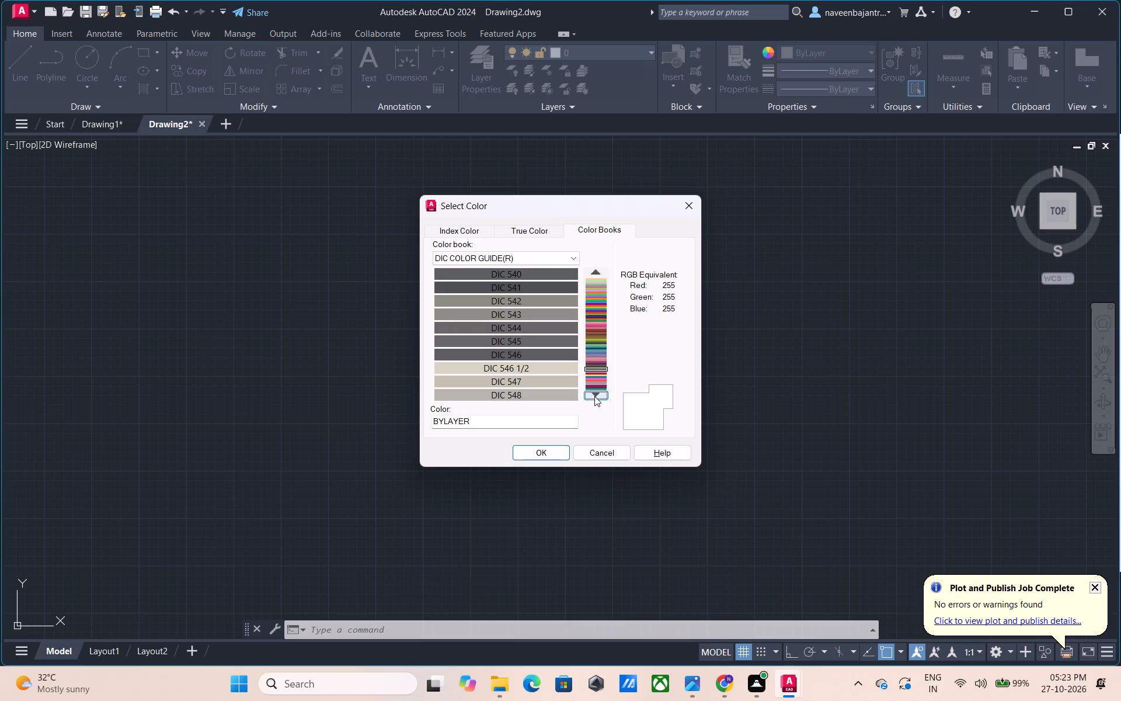
click(594, 396)
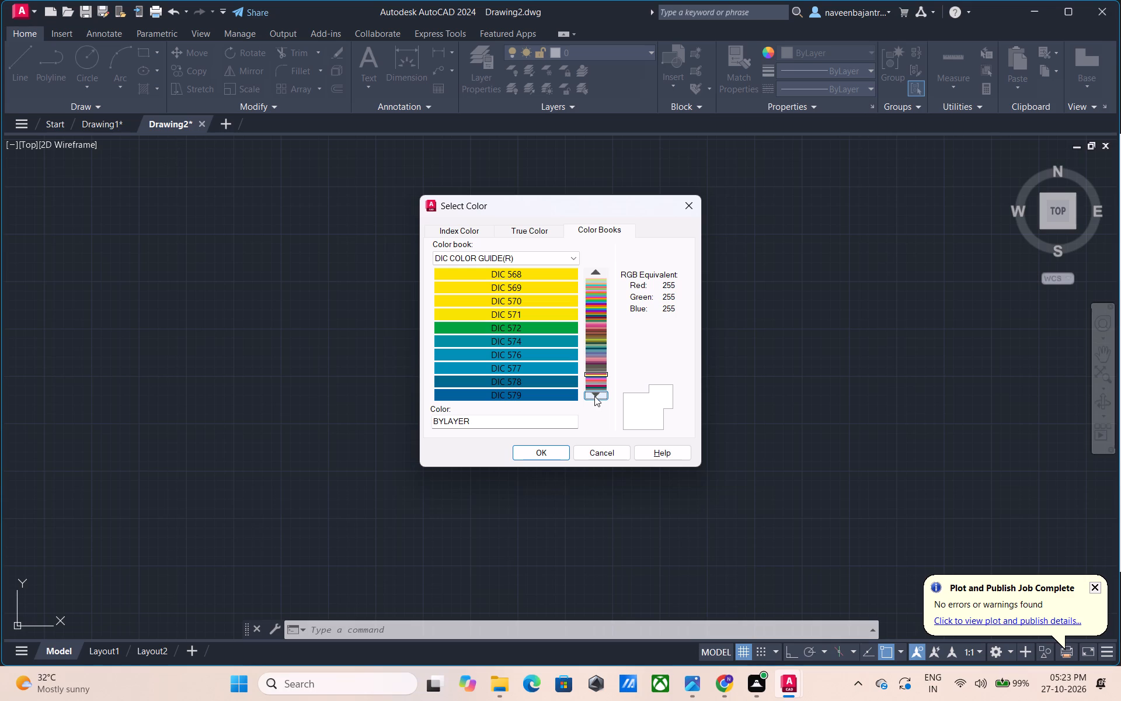
click(594, 396)
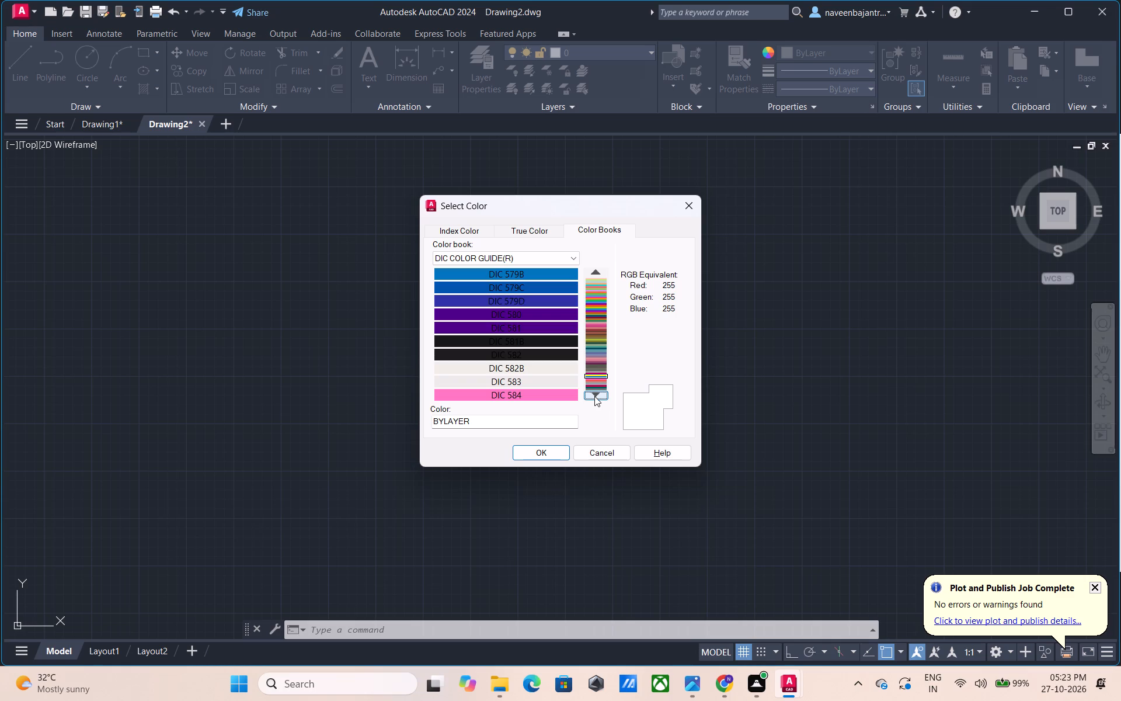
click(594, 396)
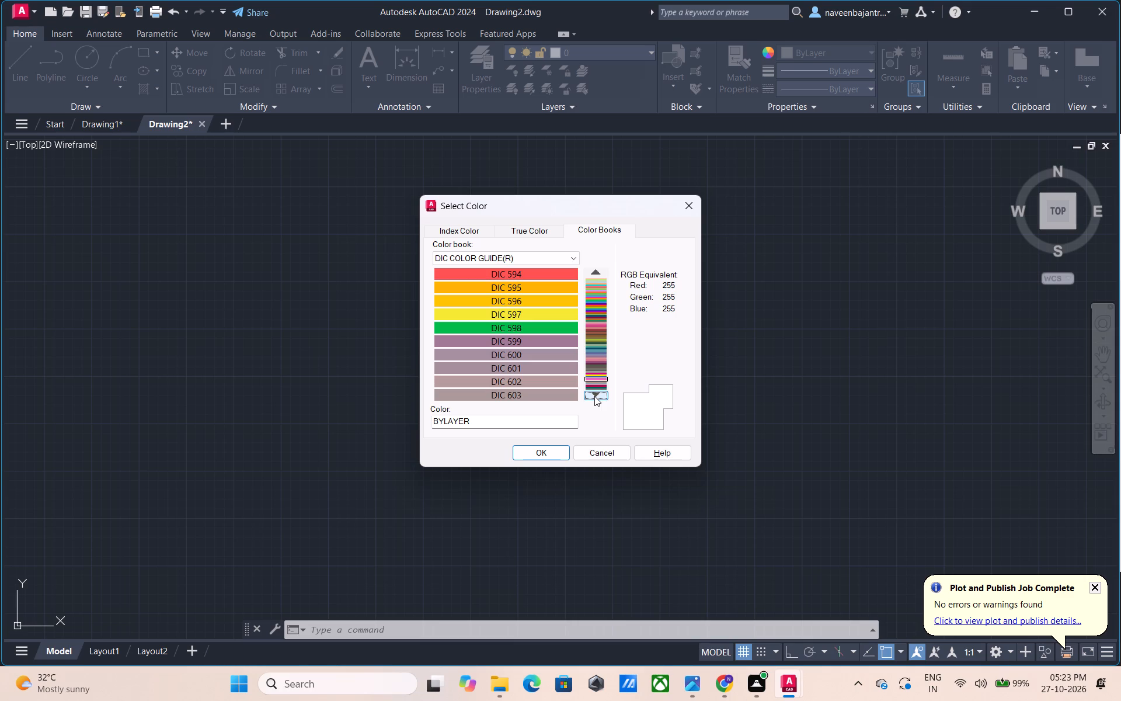
click(594, 396)
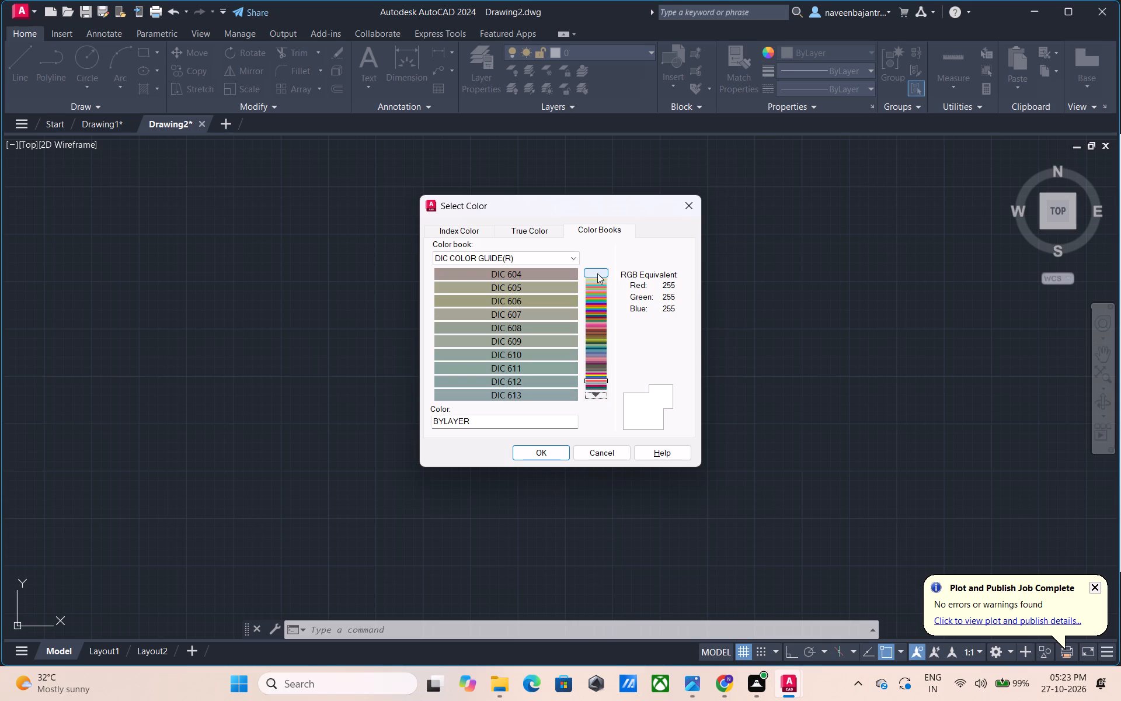
Browse the DIC COLOR GUIDE(R) colour book backwards from the DIC 604 swatches to those around DIC 320.
click(597, 273)
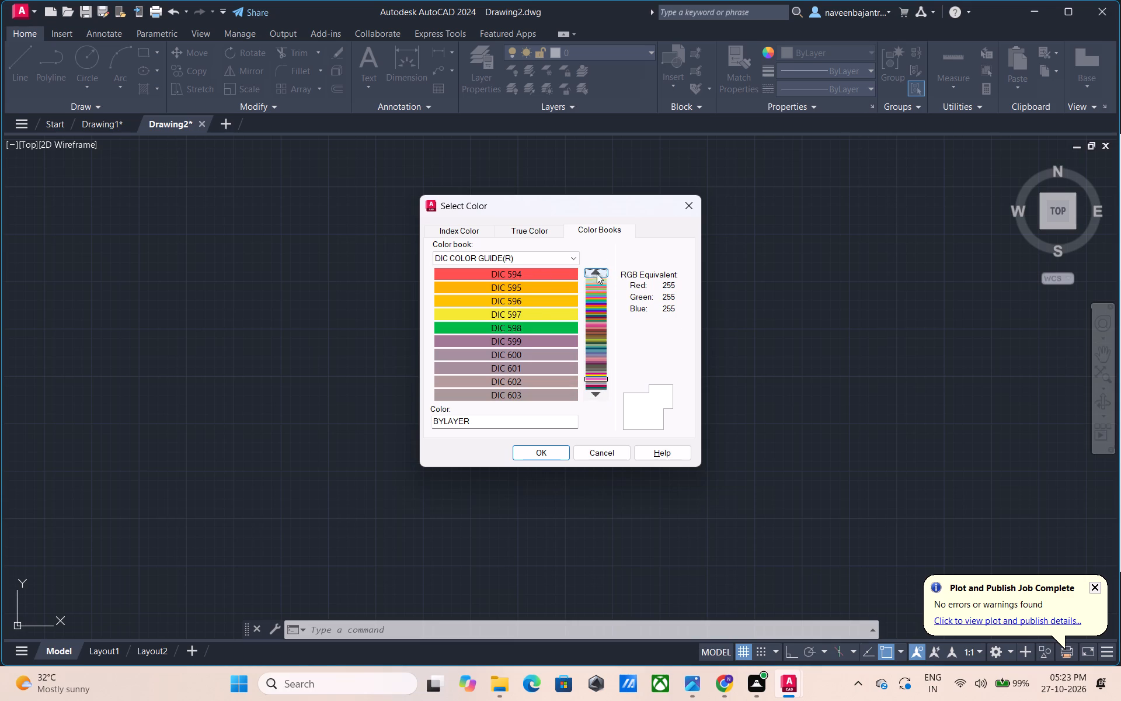
click(595, 274)
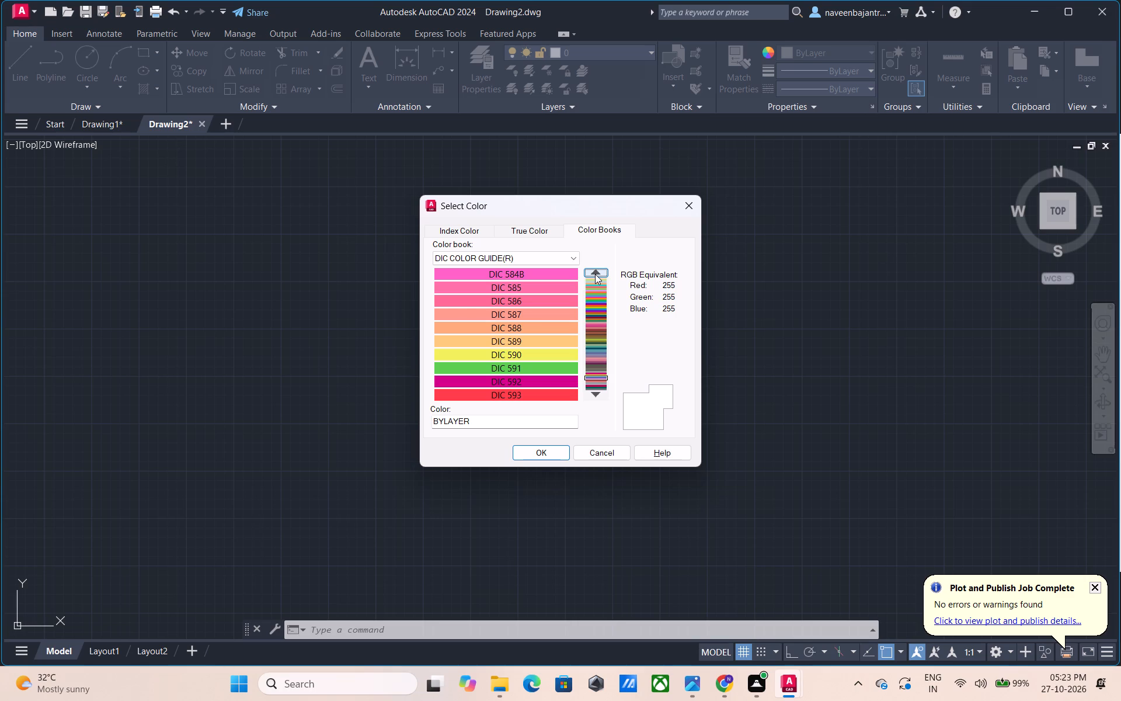
click(595, 274)
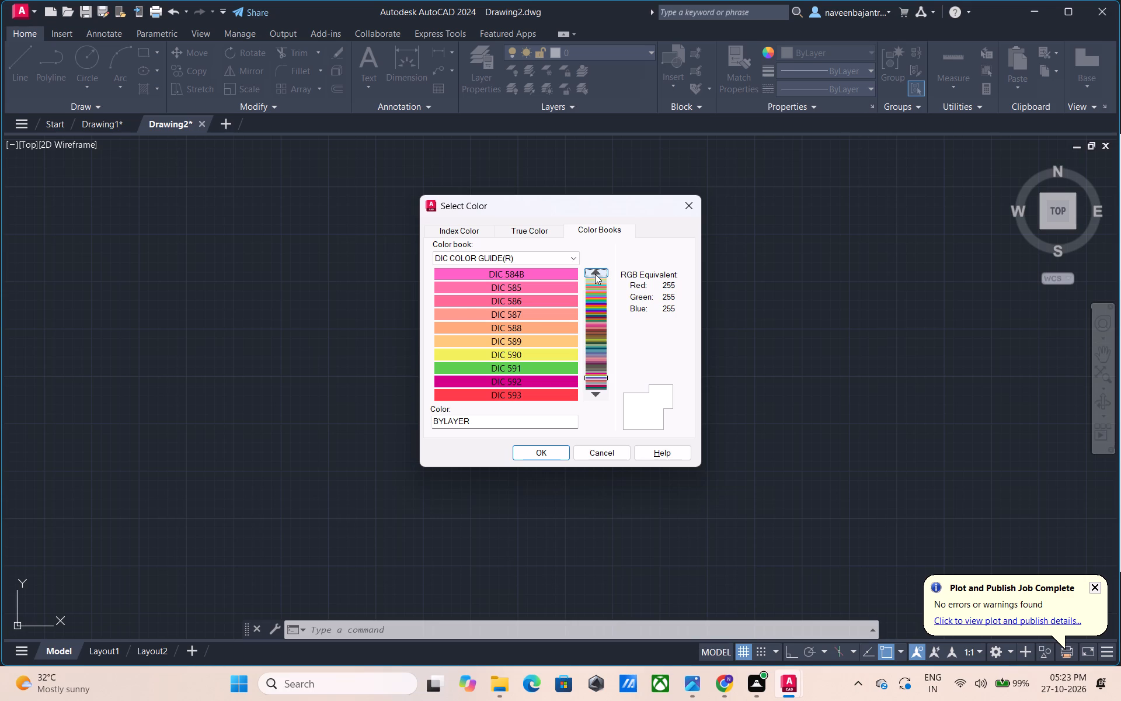
click(595, 269)
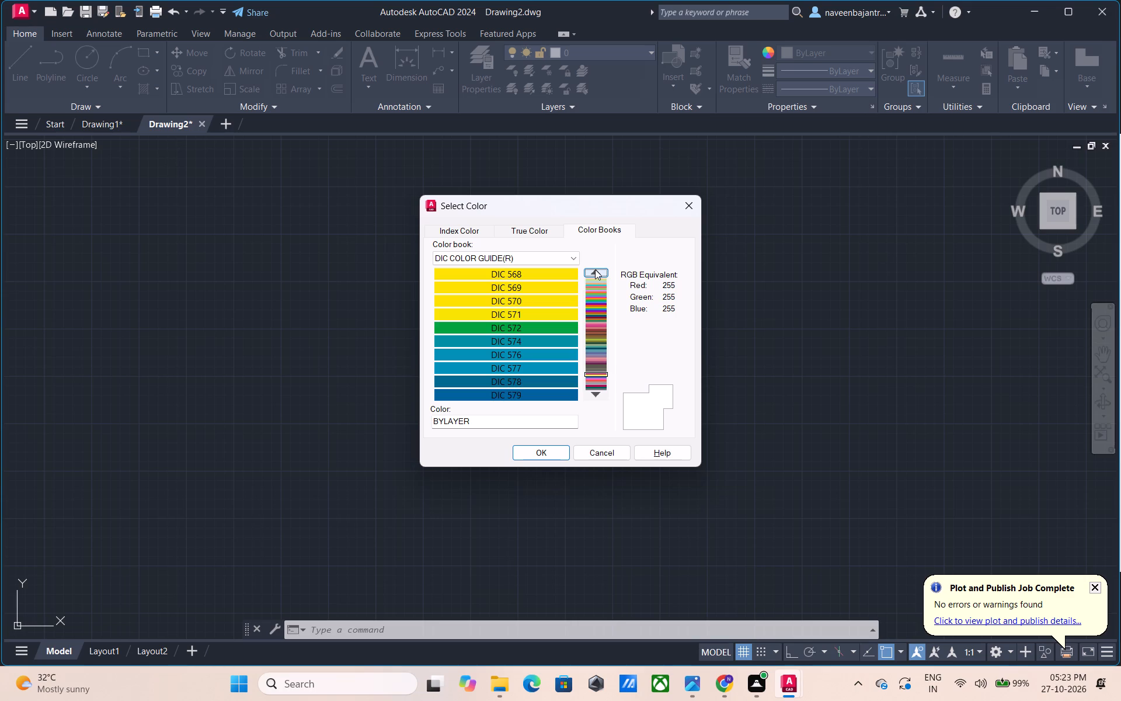
click(595, 269)
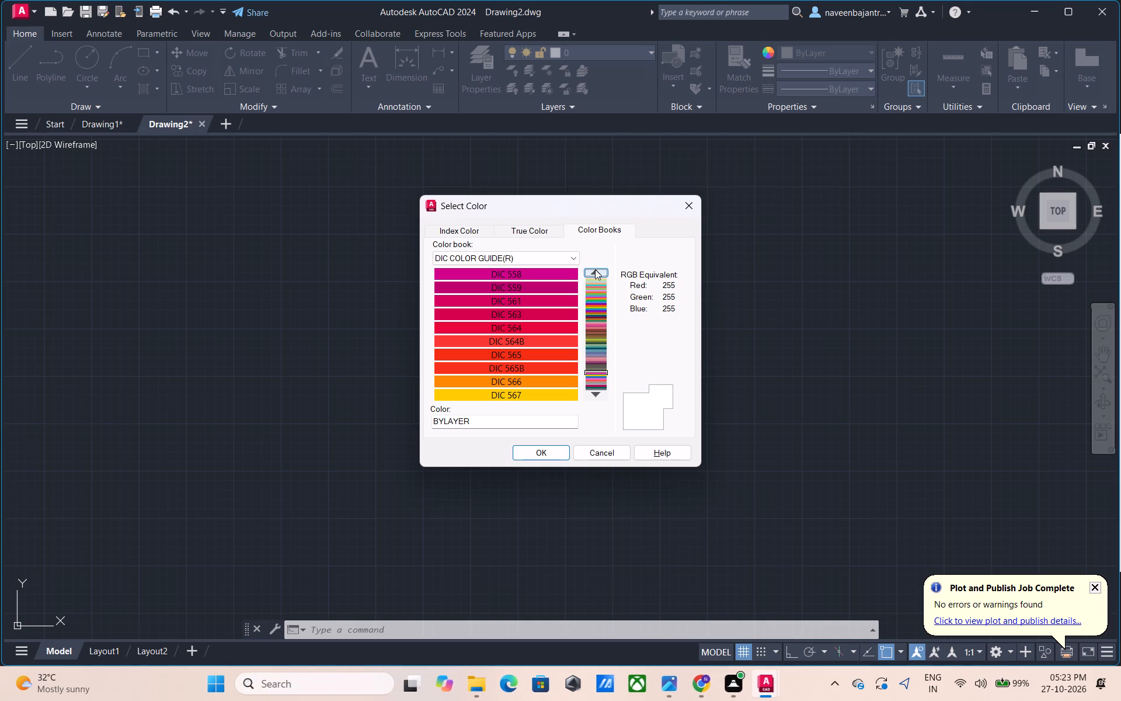
click(595, 269)
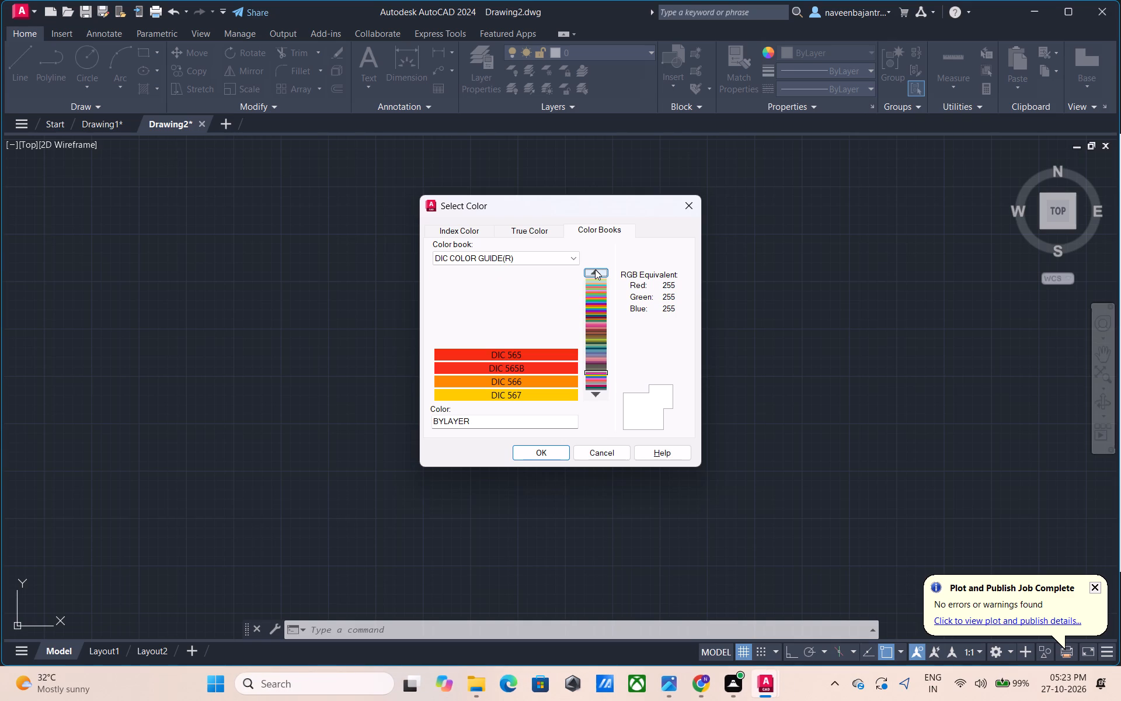
click(595, 269)
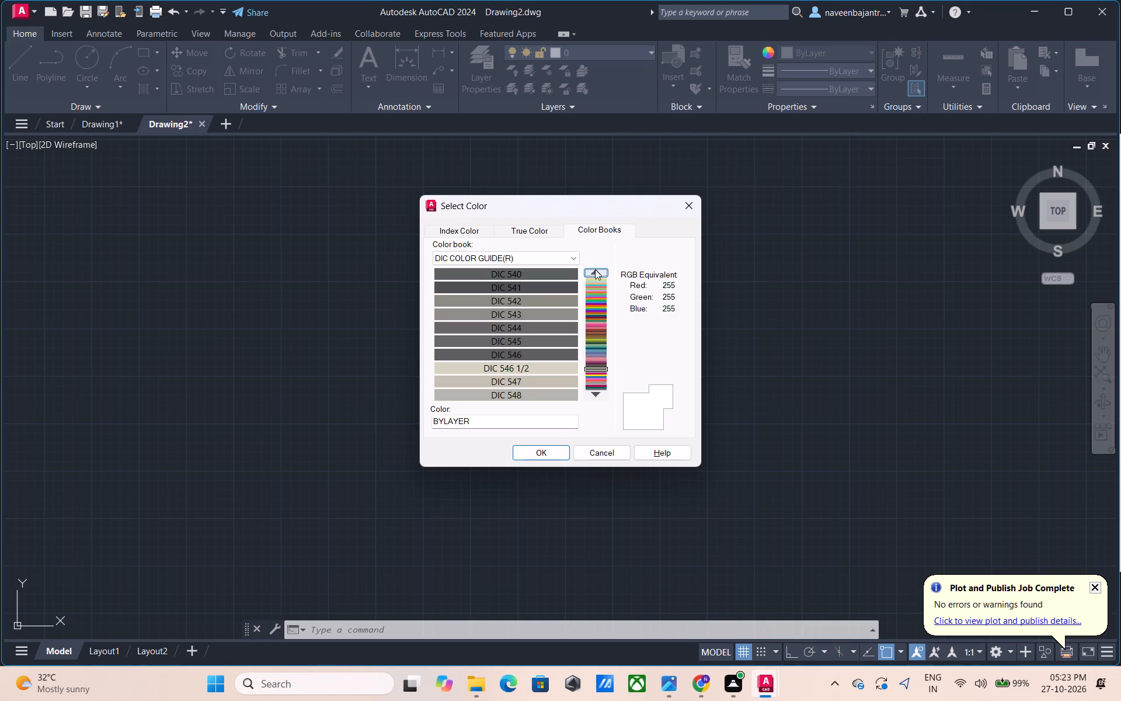
click(595, 269)
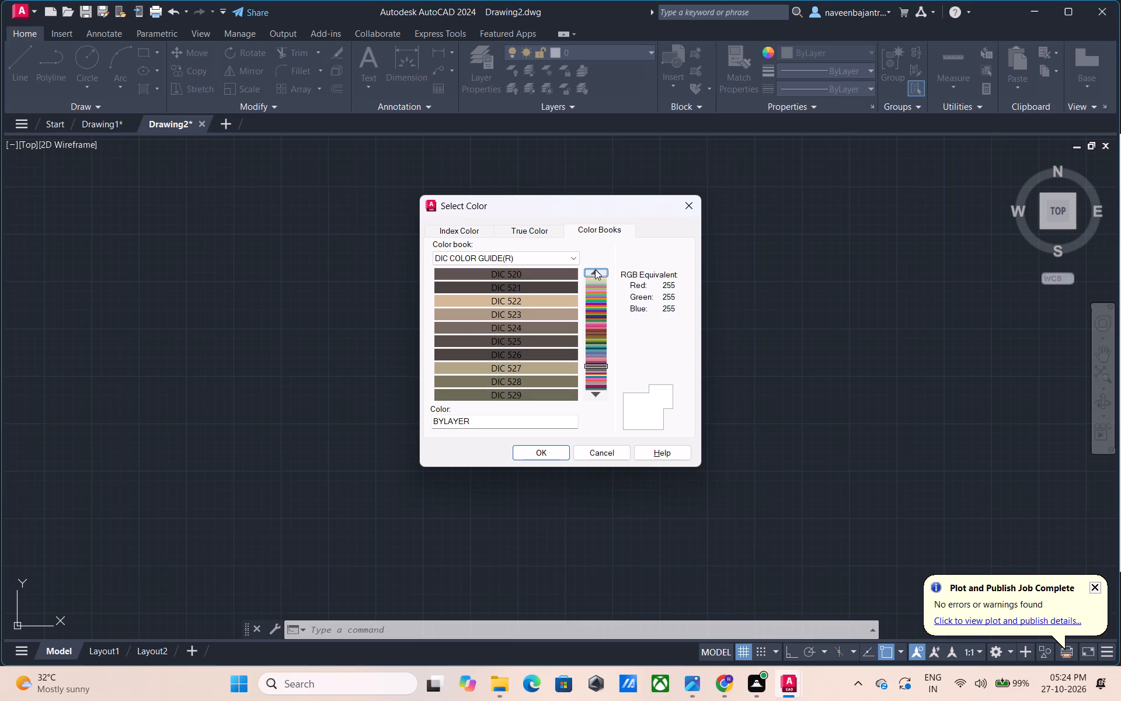
click(595, 269)
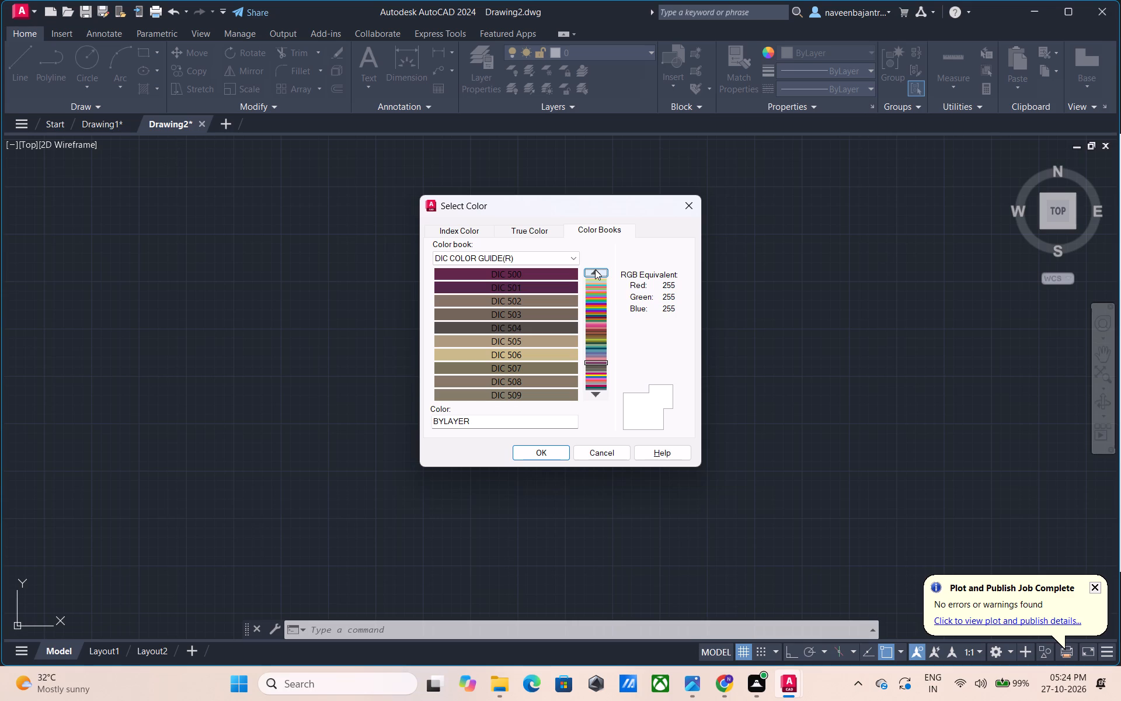
click(595, 269)
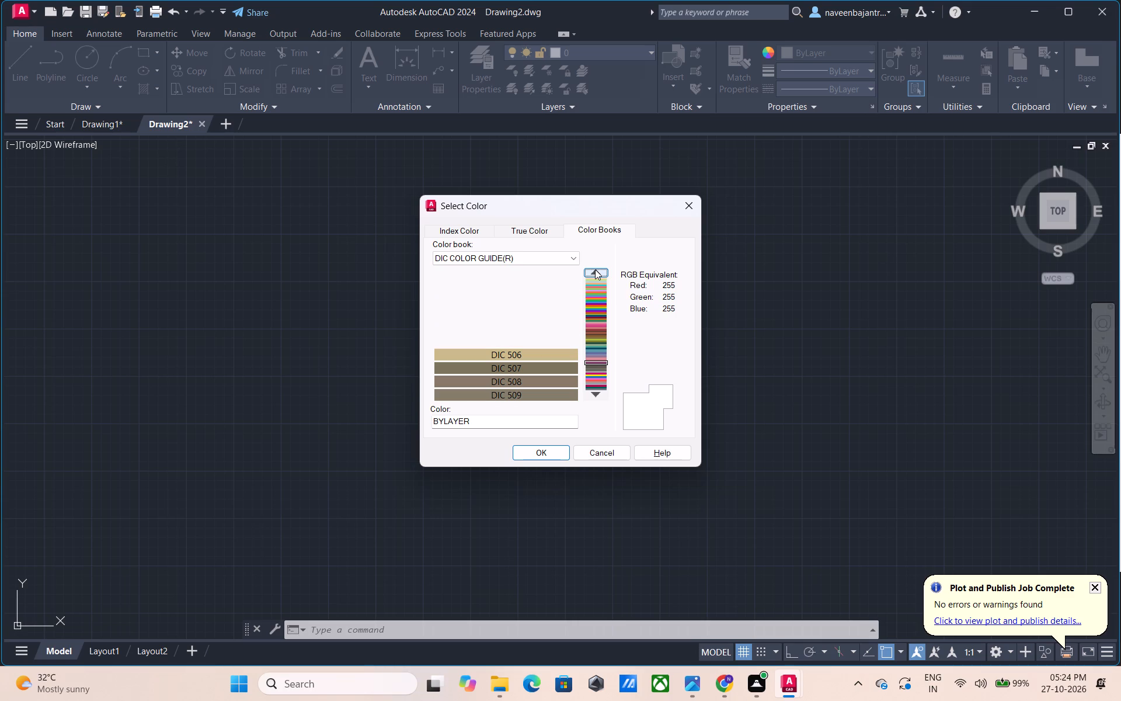
click(595, 269)
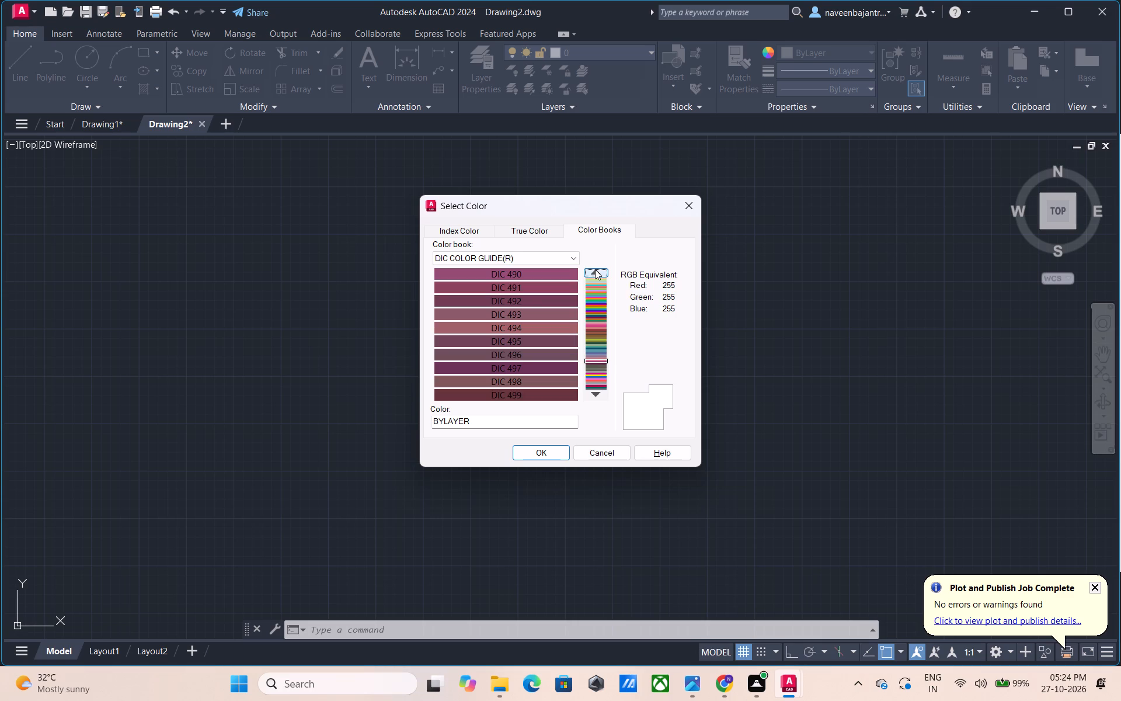
click(595, 269)
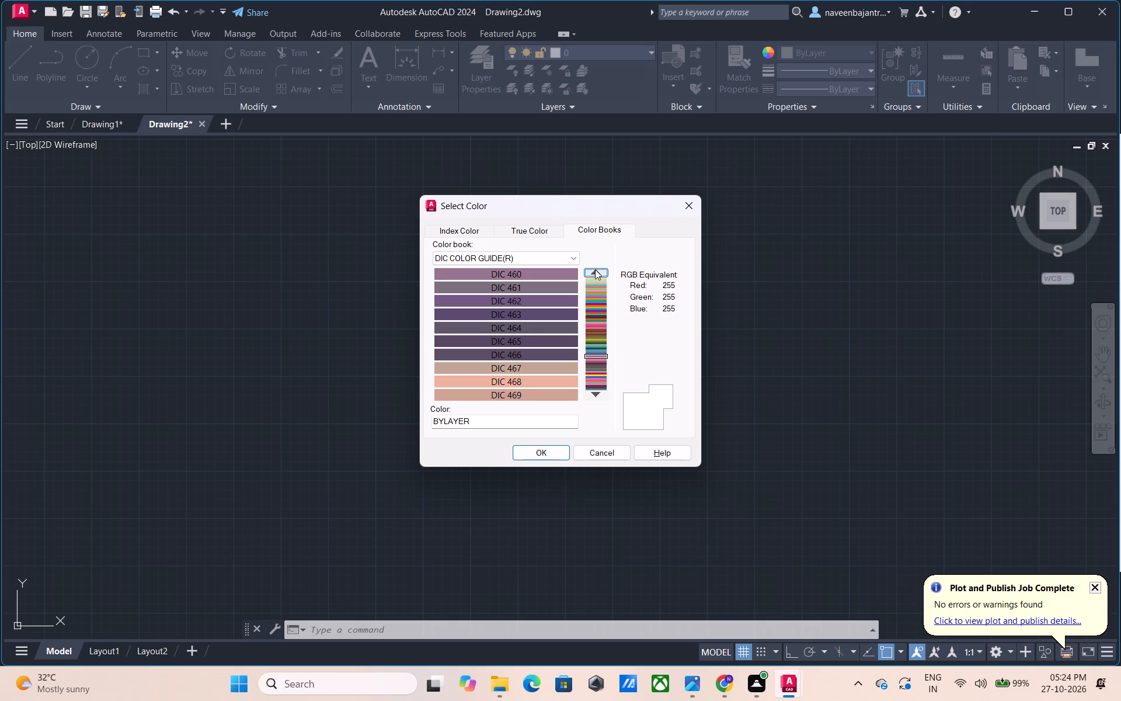
click(595, 269)
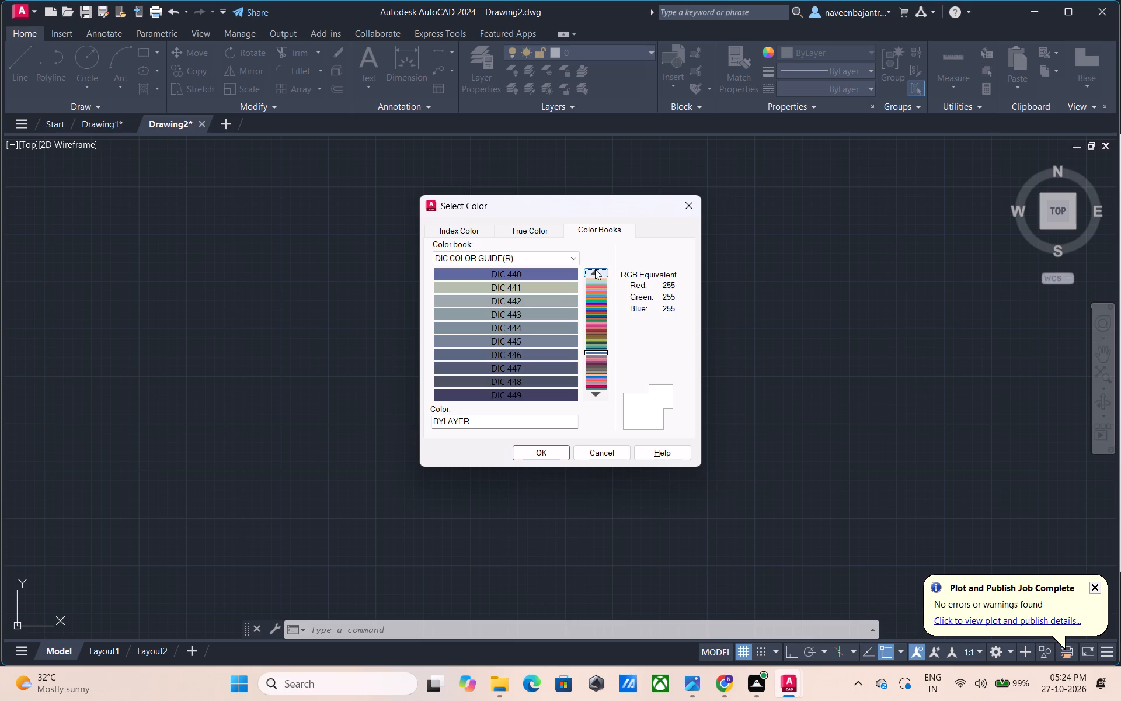
click(595, 269)
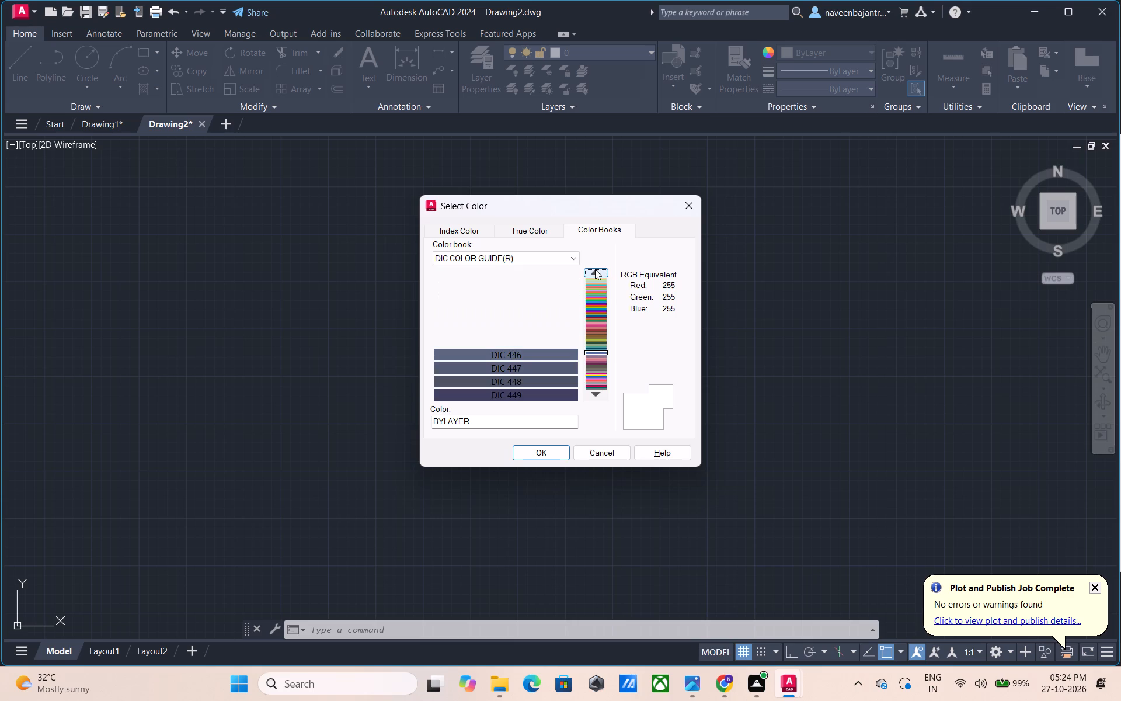
click(595, 269)
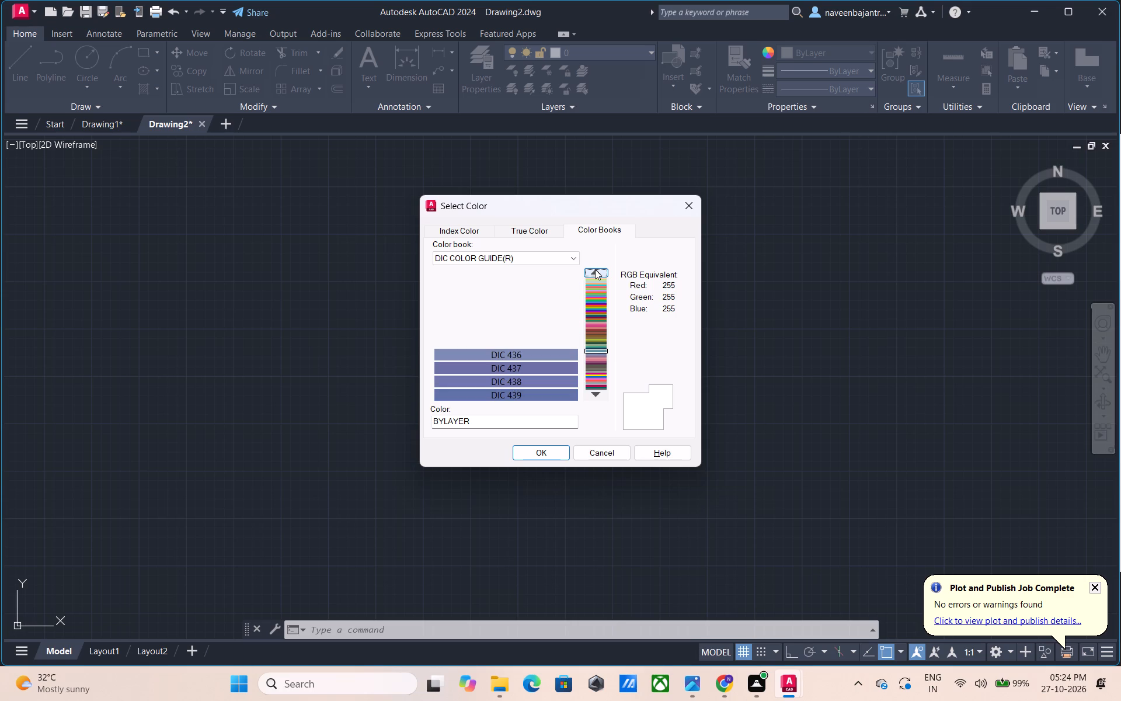
click(595, 269)
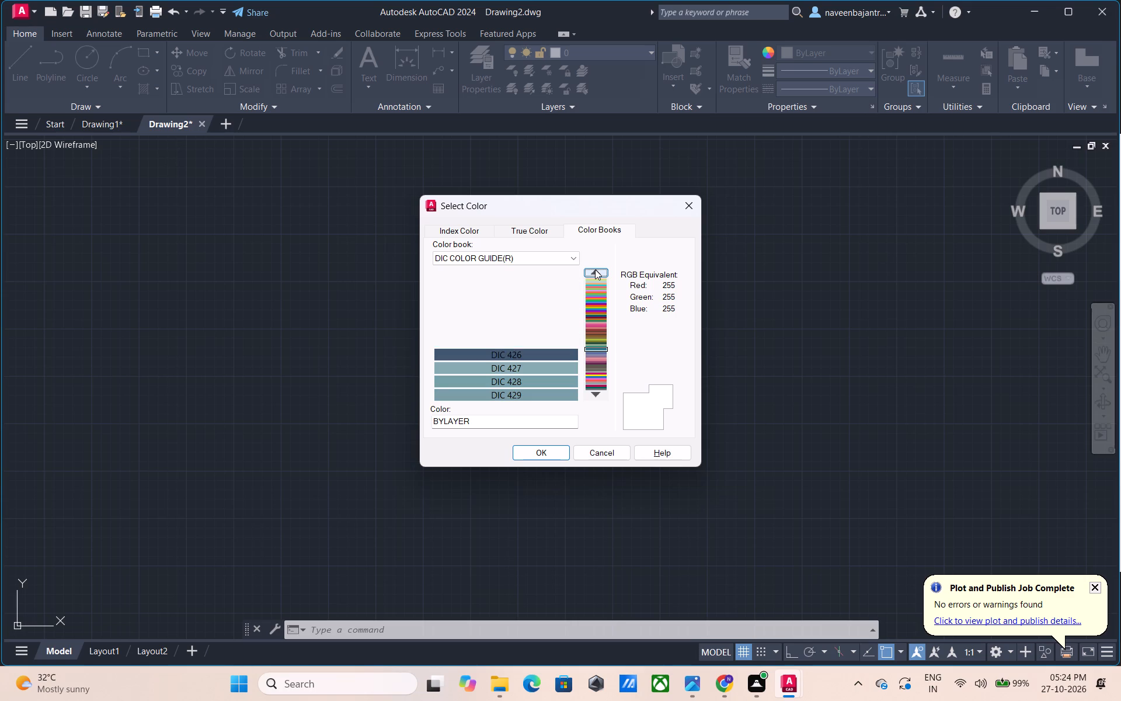
click(595, 269)
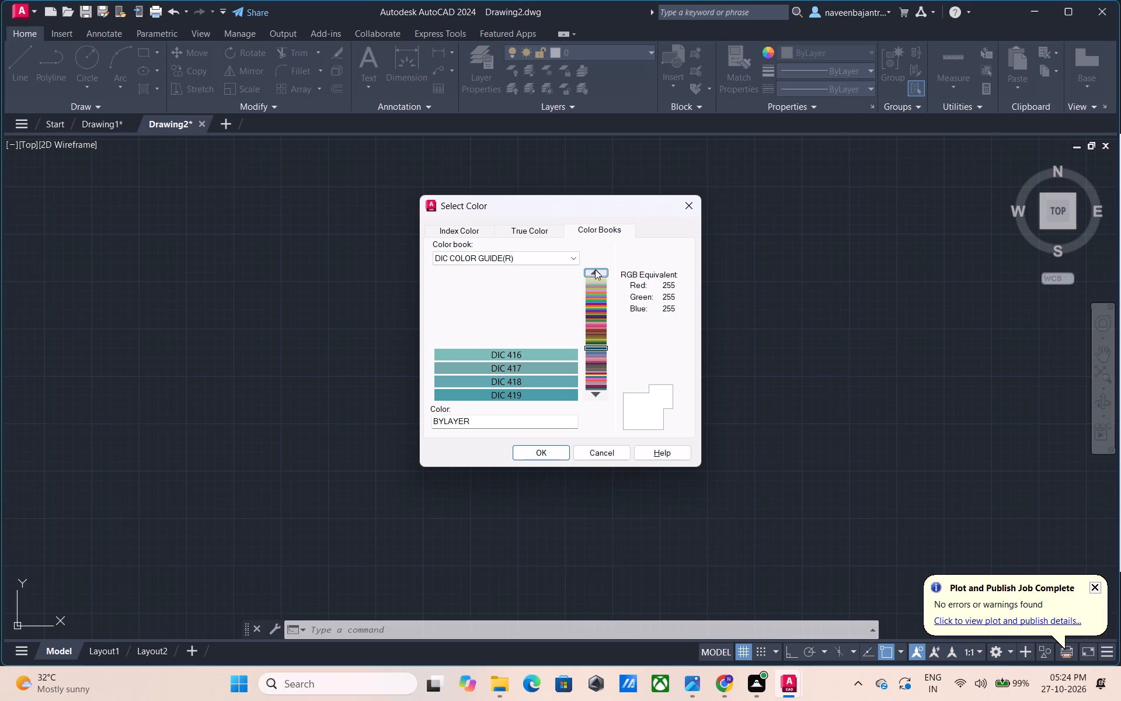
click(595, 269)
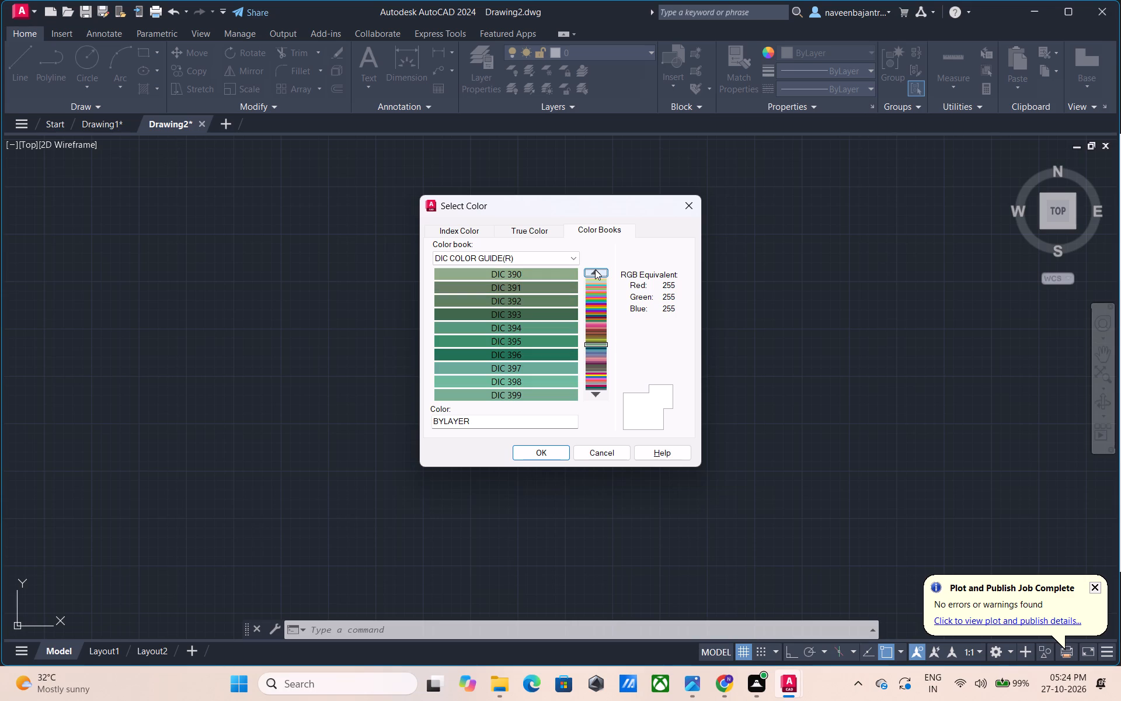
click(595, 269)
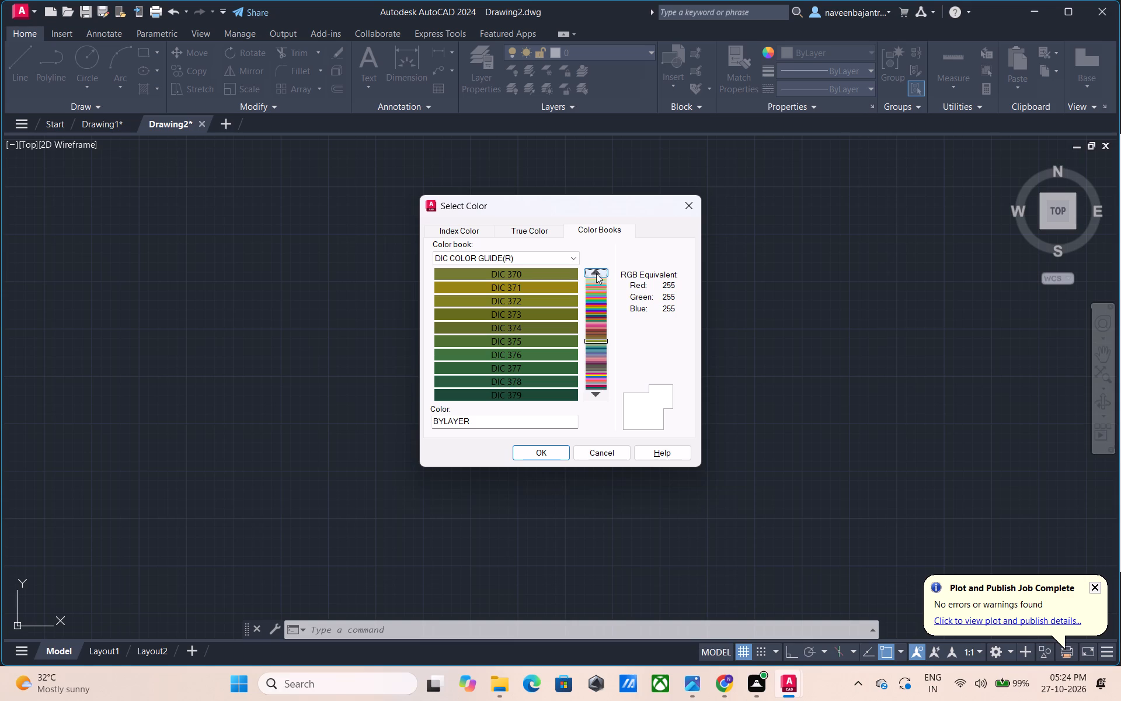
click(594, 269)
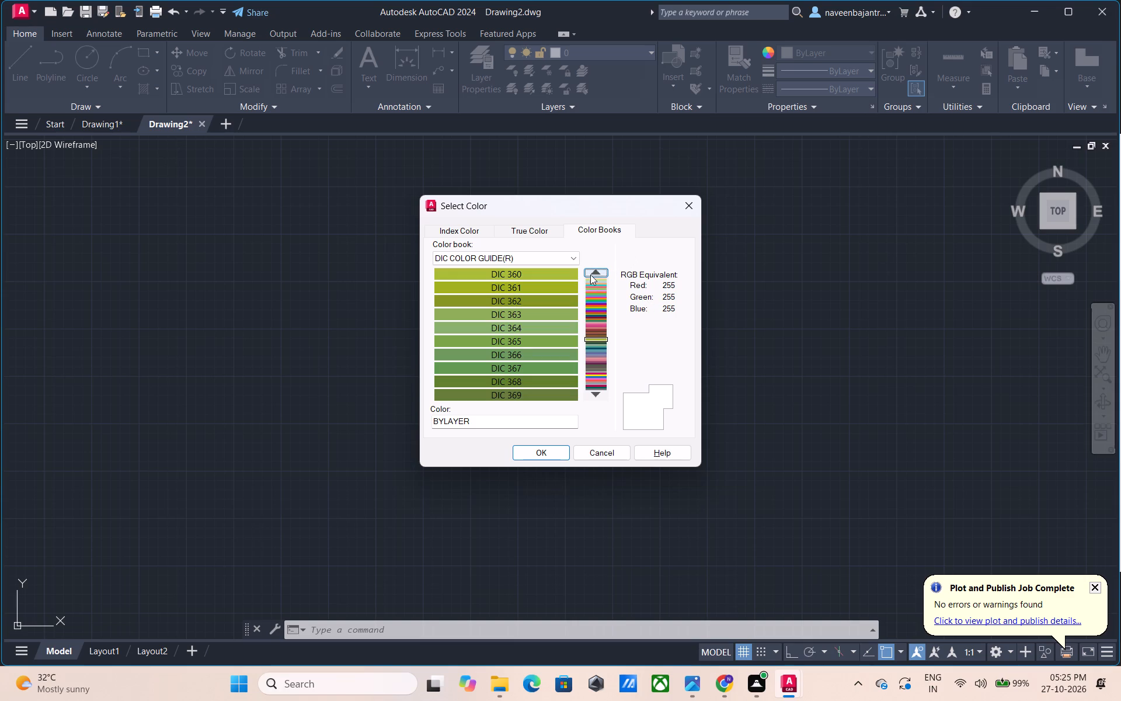
click(594, 271)
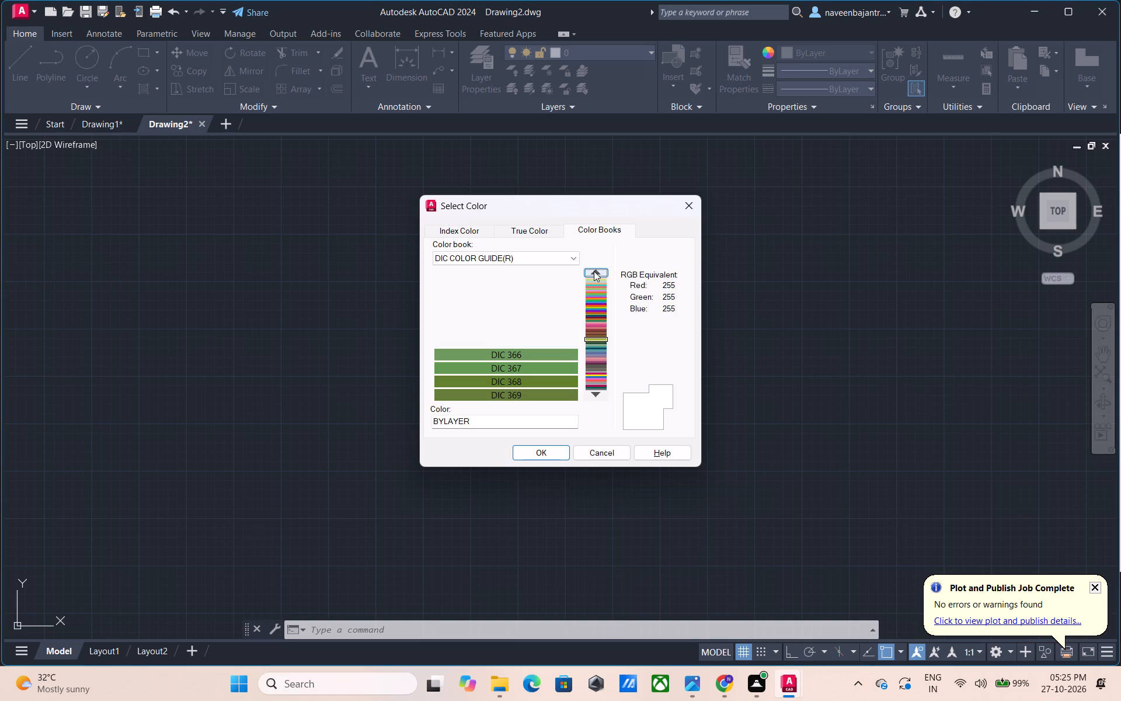
click(594, 271)
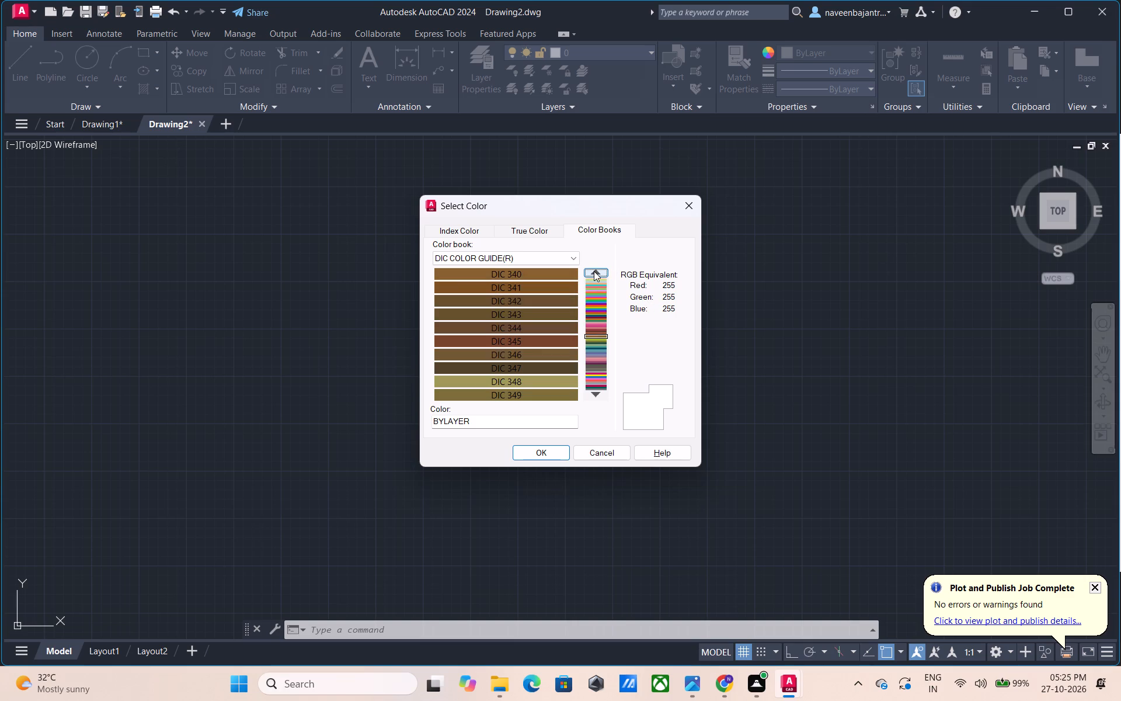
click(594, 271)
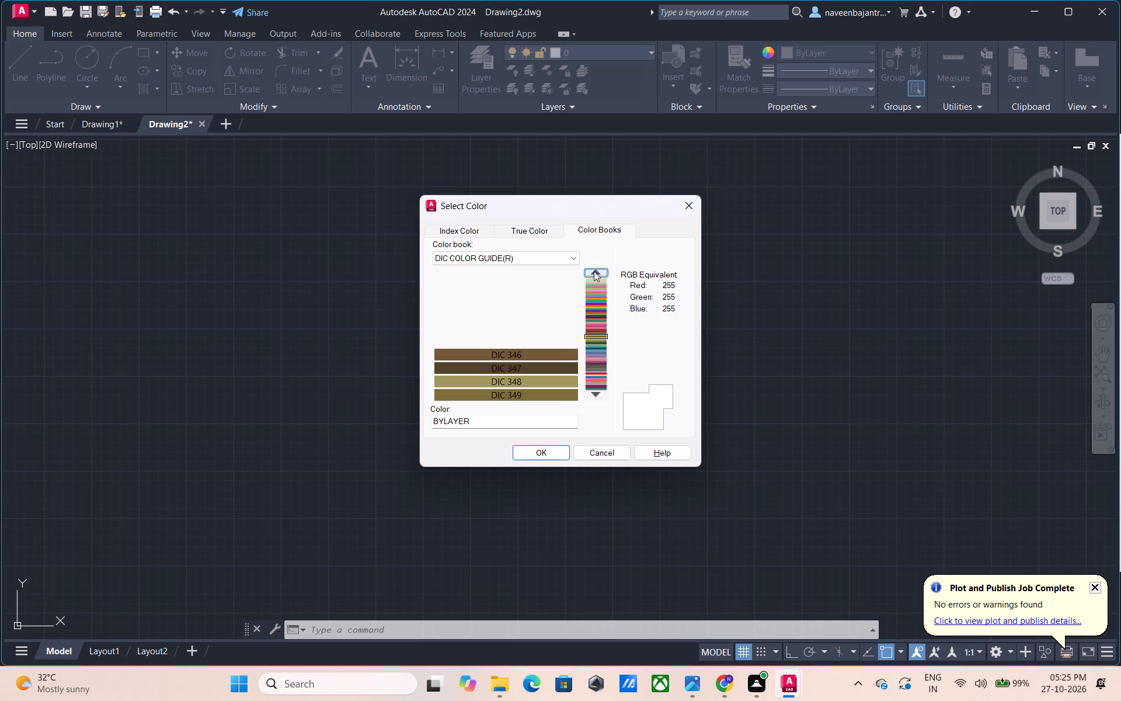
click(594, 271)
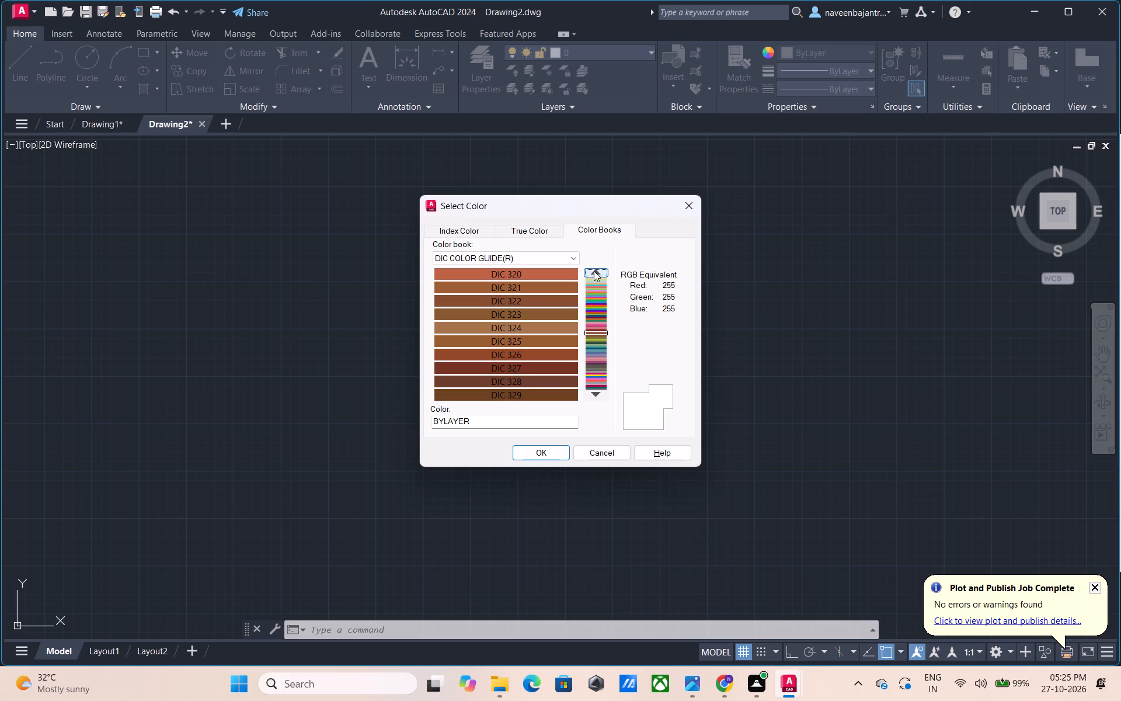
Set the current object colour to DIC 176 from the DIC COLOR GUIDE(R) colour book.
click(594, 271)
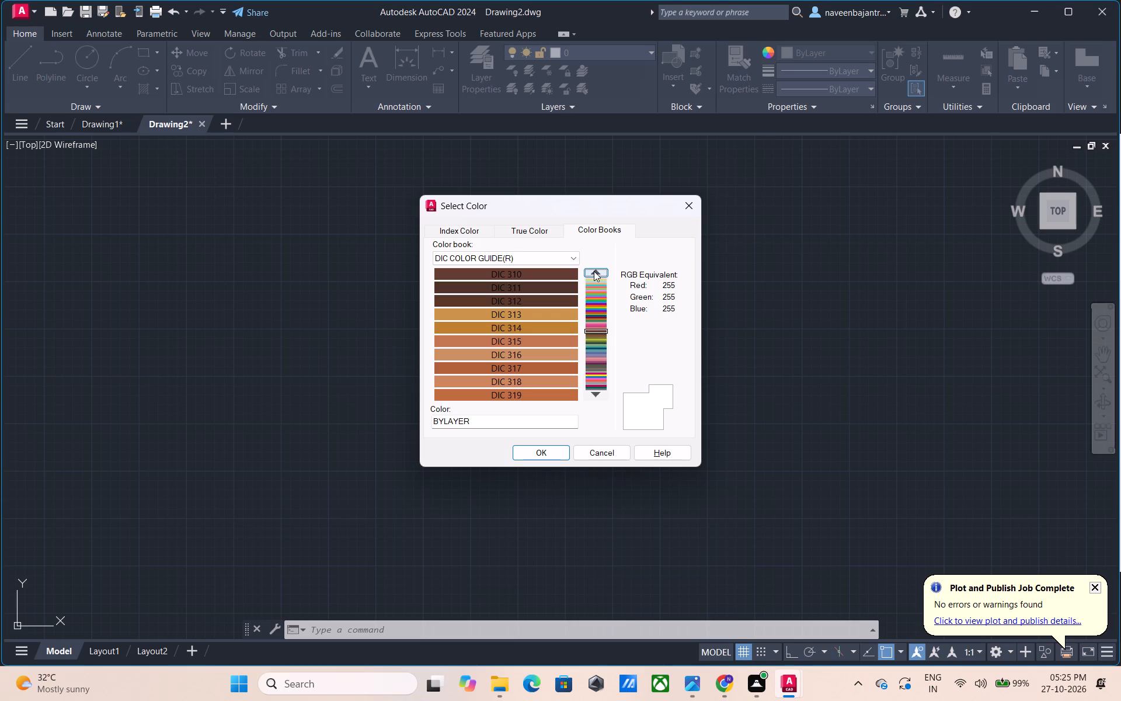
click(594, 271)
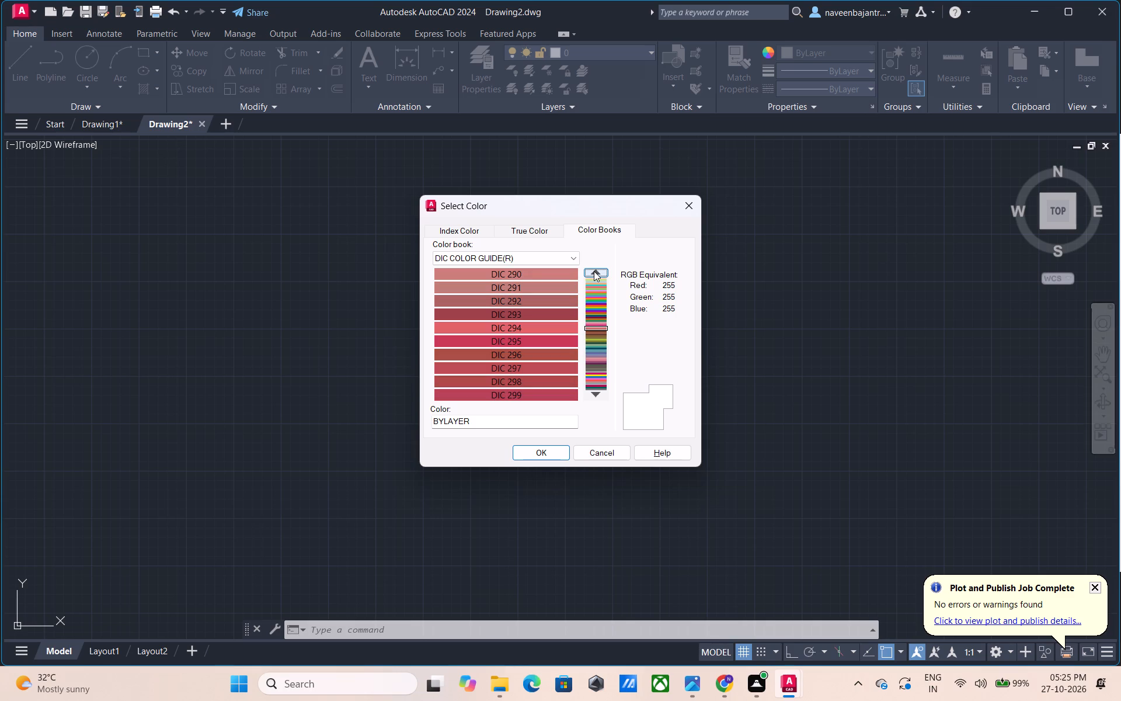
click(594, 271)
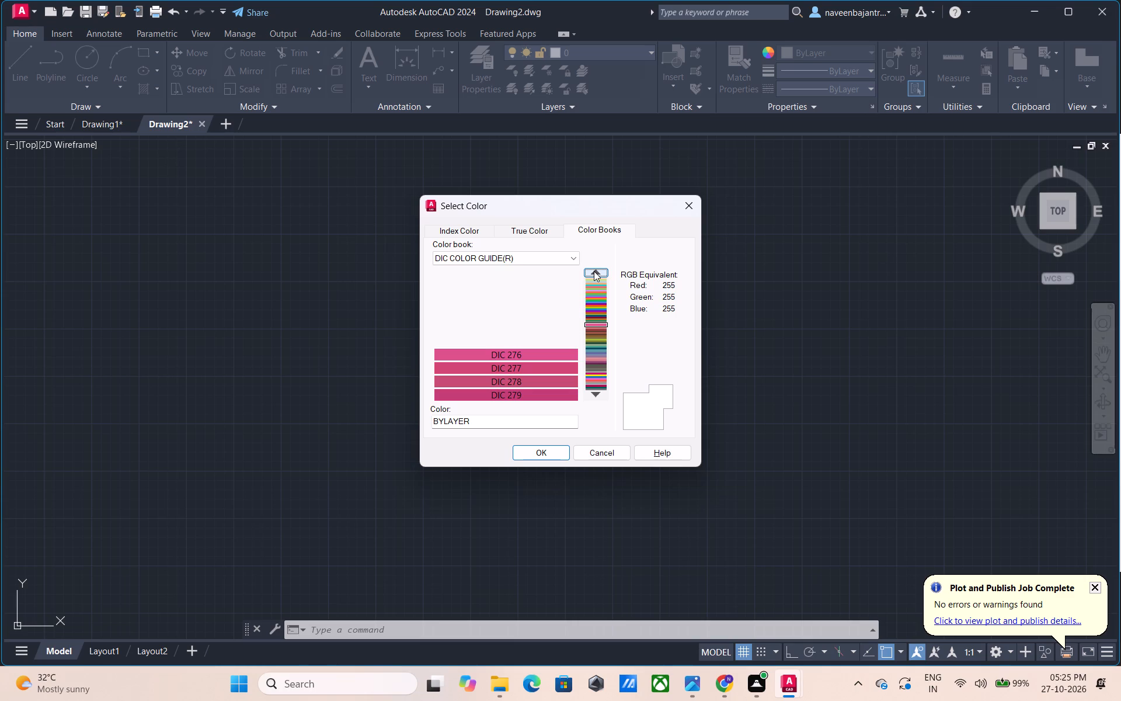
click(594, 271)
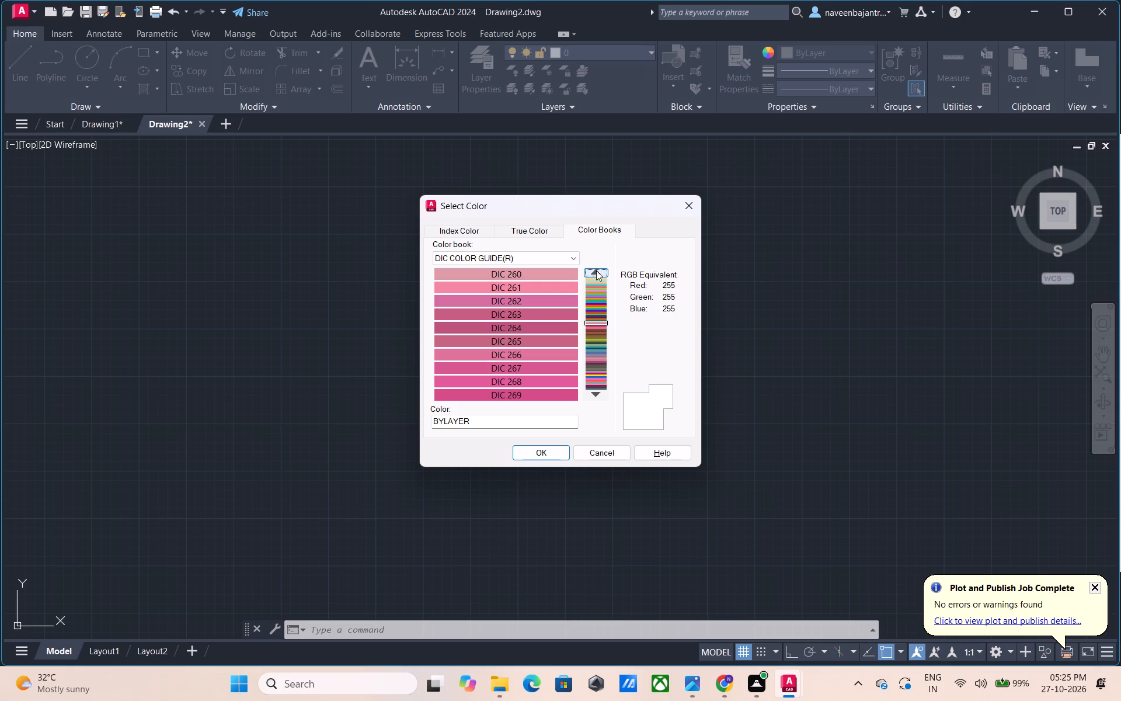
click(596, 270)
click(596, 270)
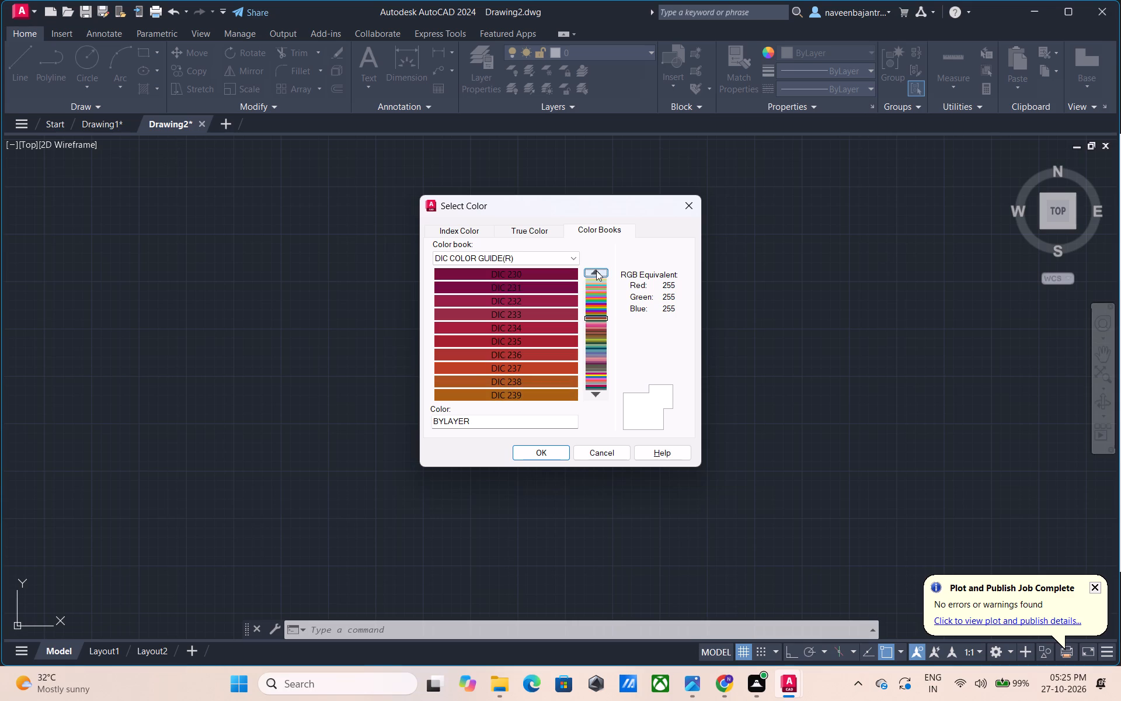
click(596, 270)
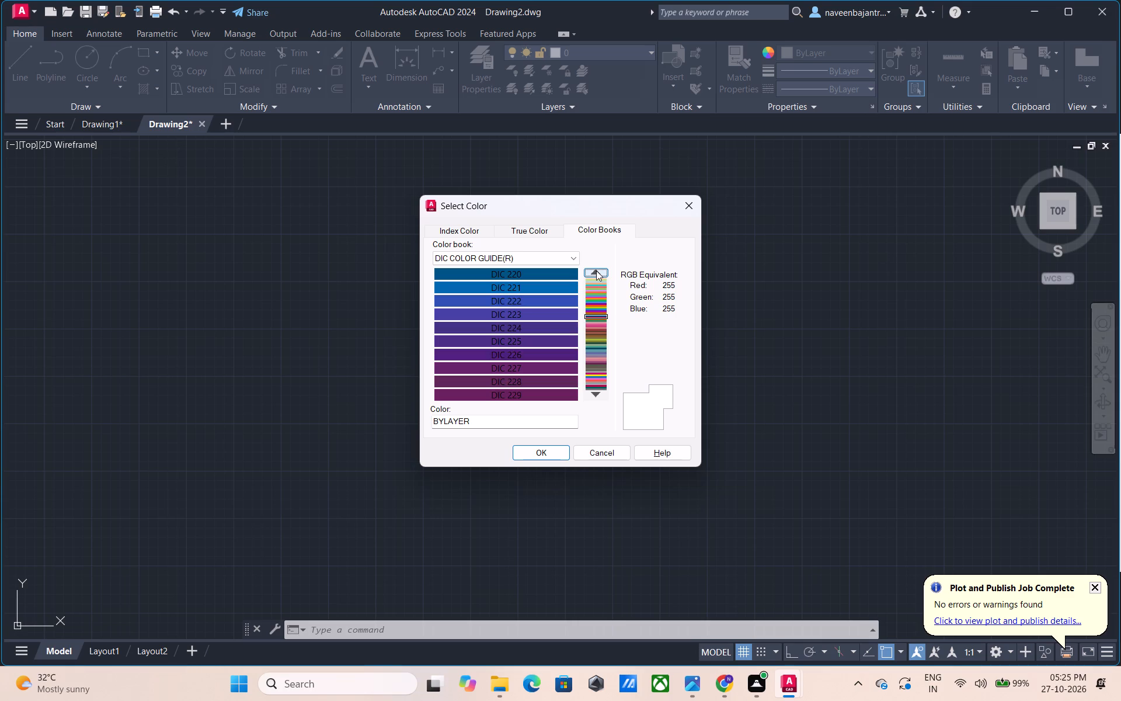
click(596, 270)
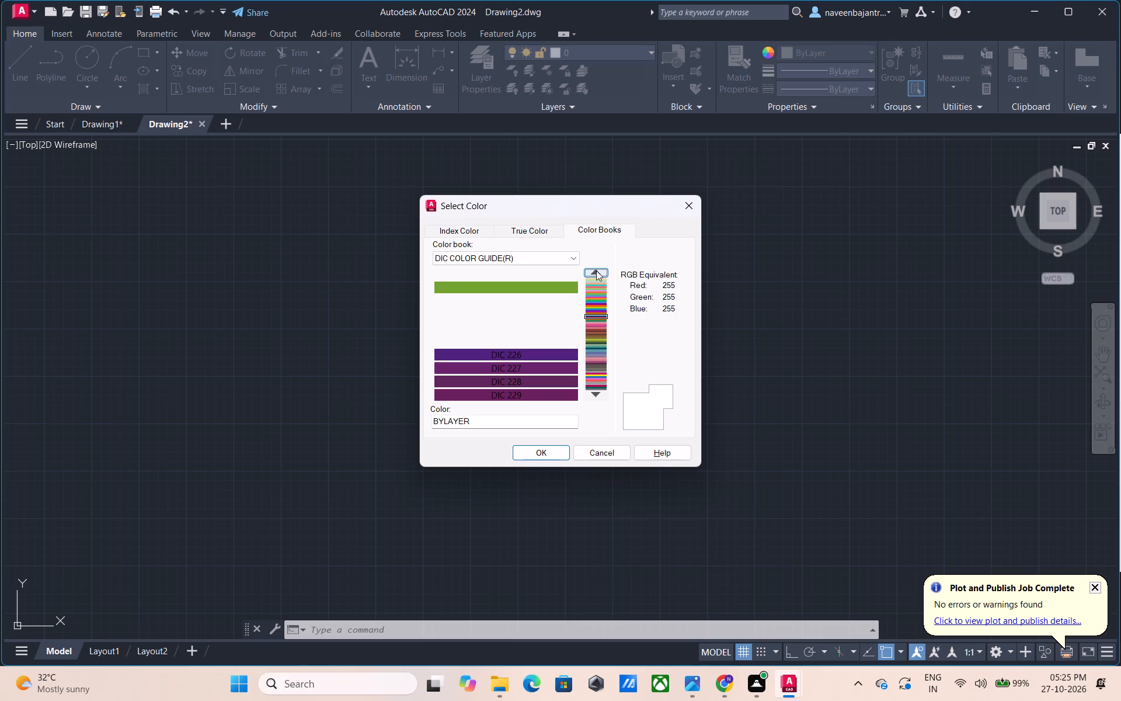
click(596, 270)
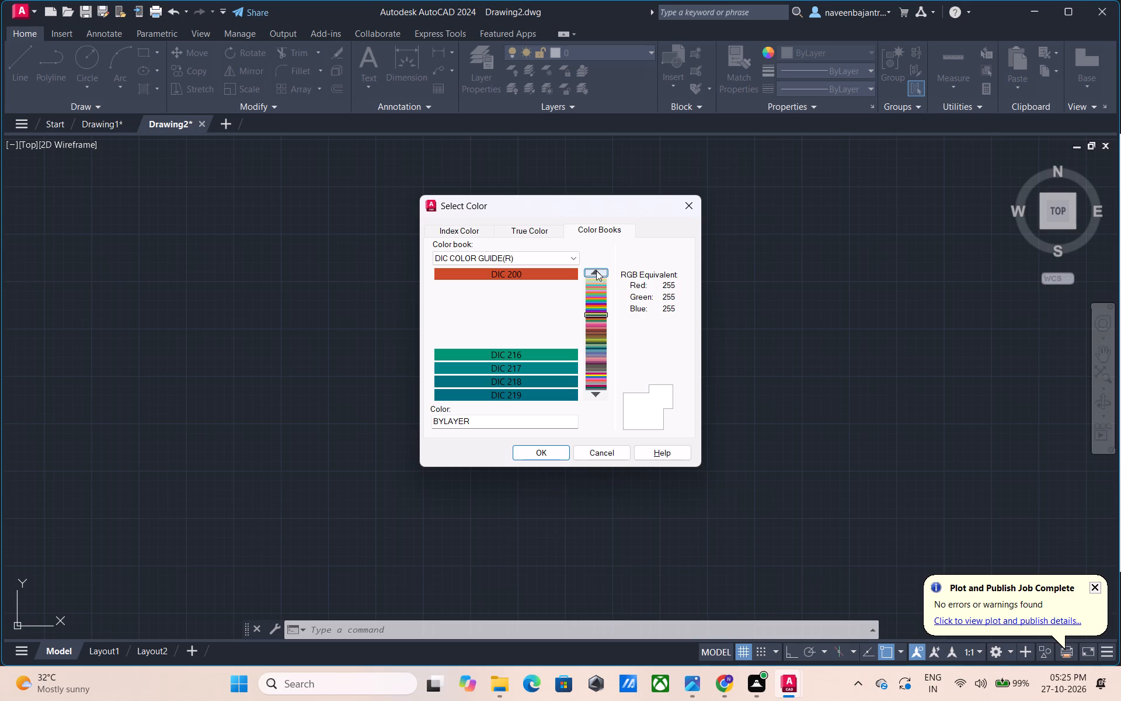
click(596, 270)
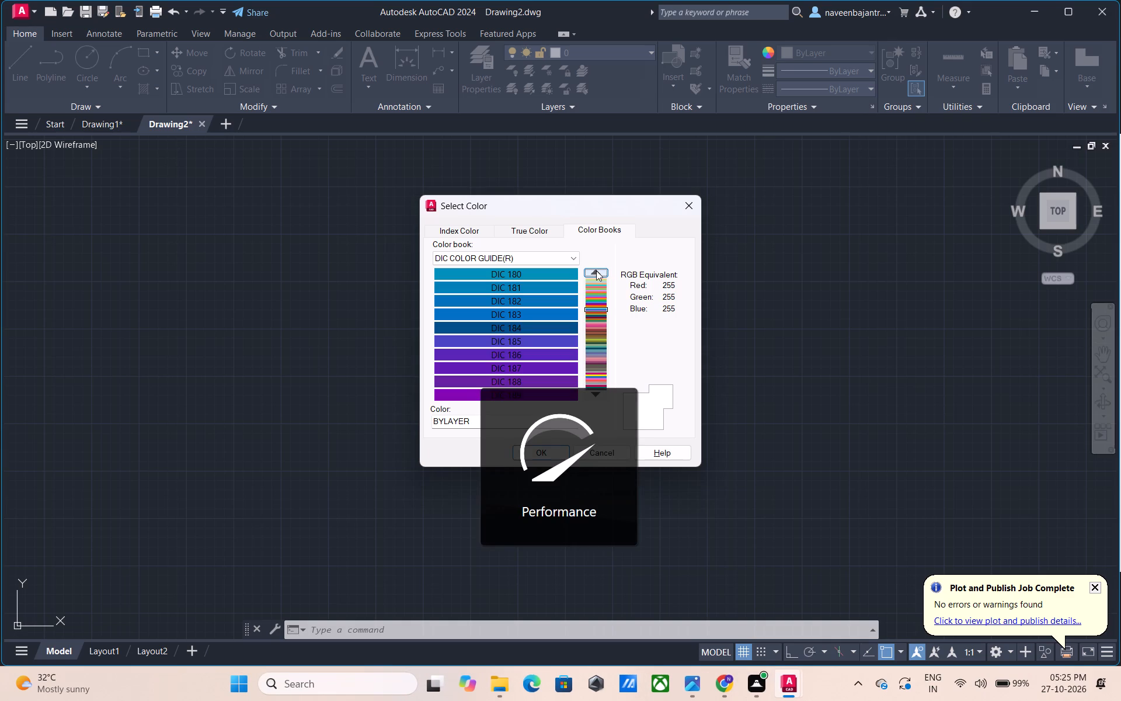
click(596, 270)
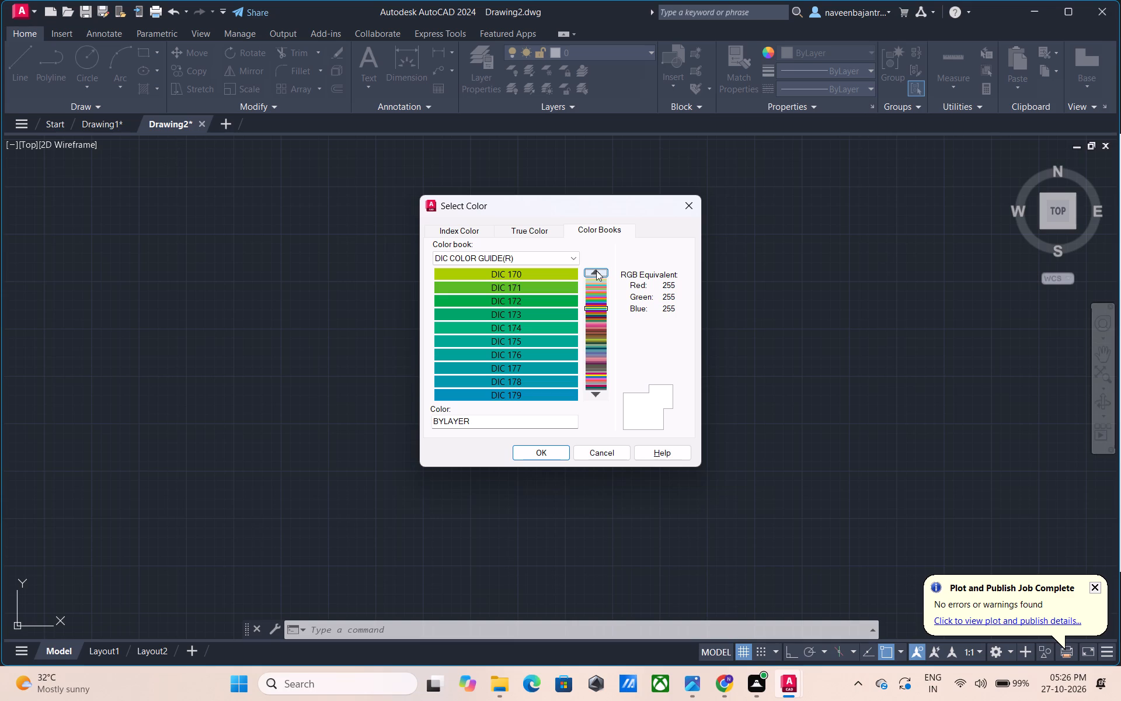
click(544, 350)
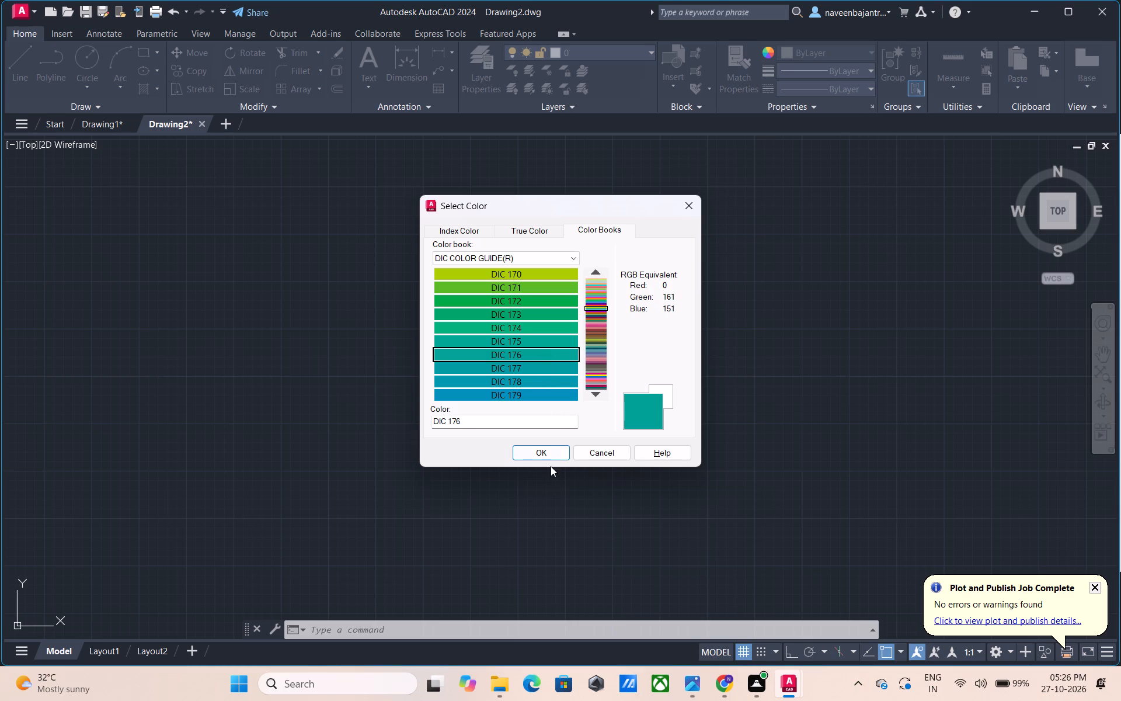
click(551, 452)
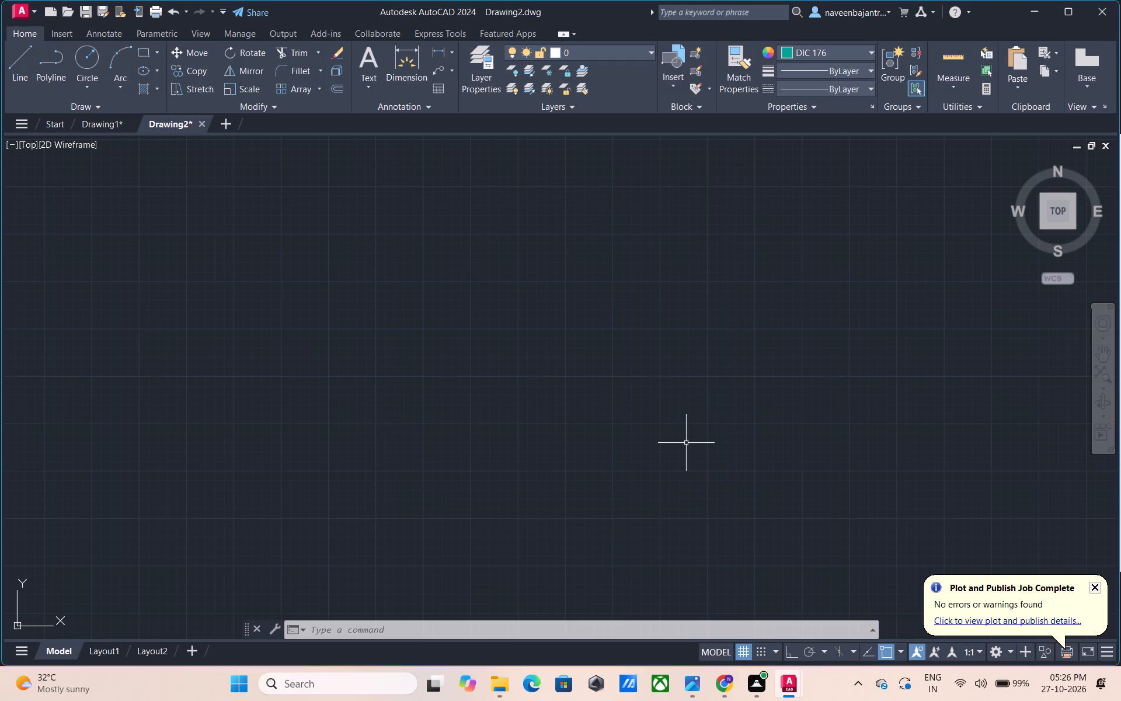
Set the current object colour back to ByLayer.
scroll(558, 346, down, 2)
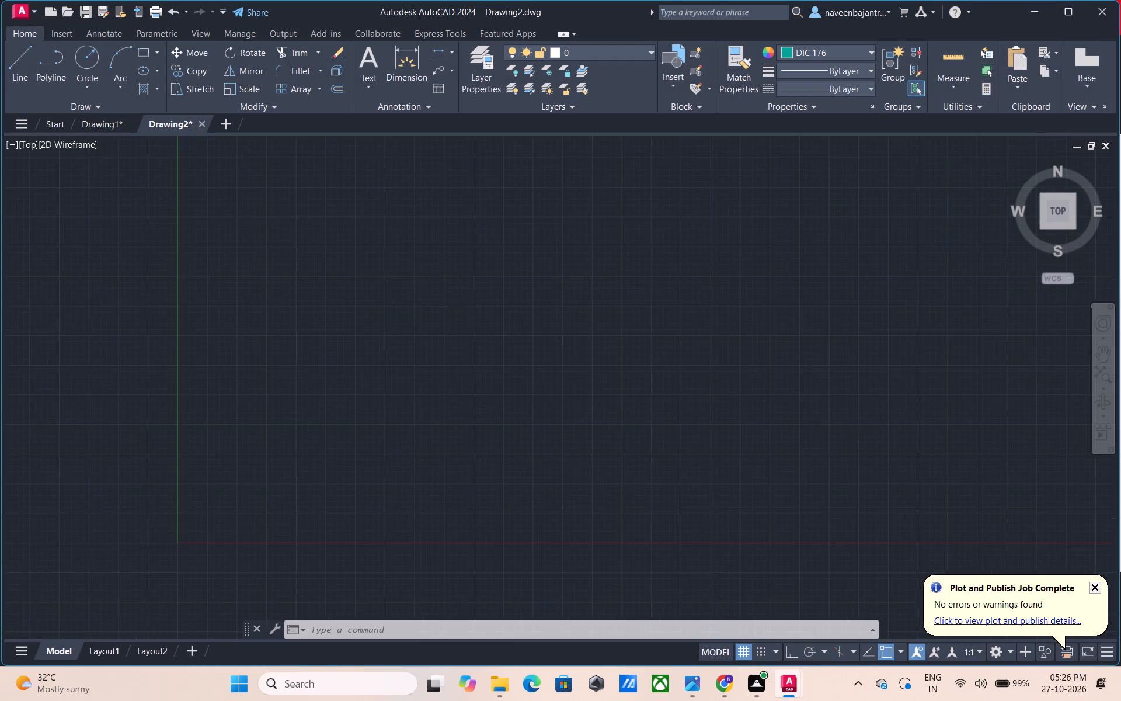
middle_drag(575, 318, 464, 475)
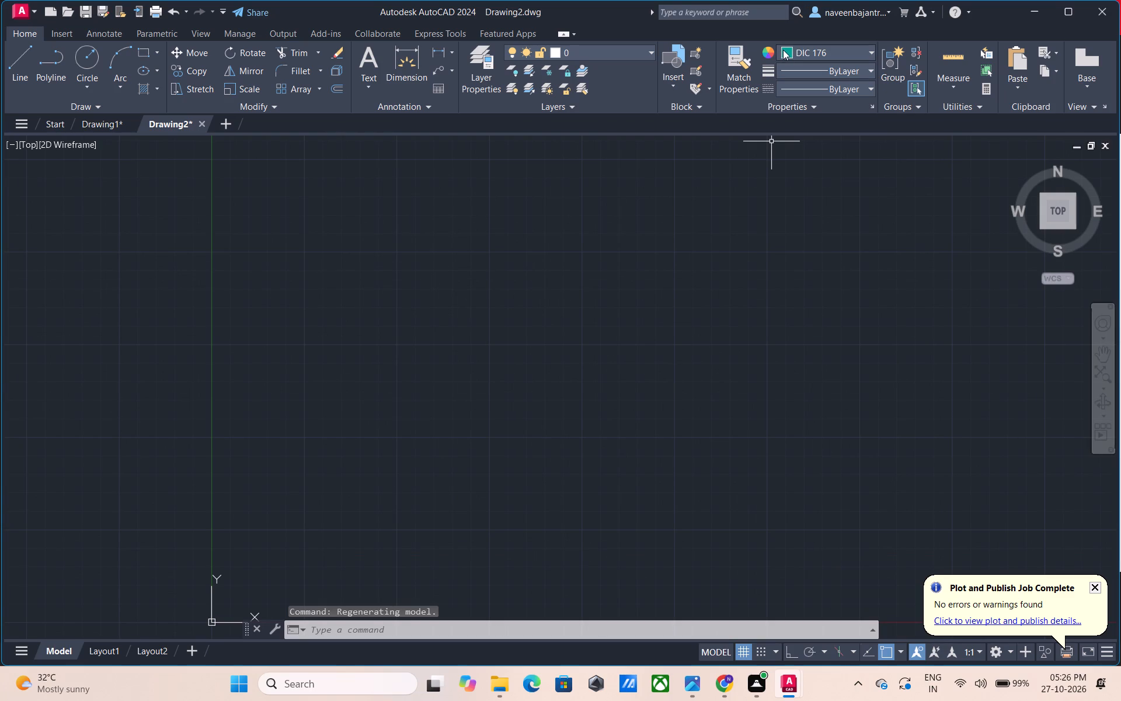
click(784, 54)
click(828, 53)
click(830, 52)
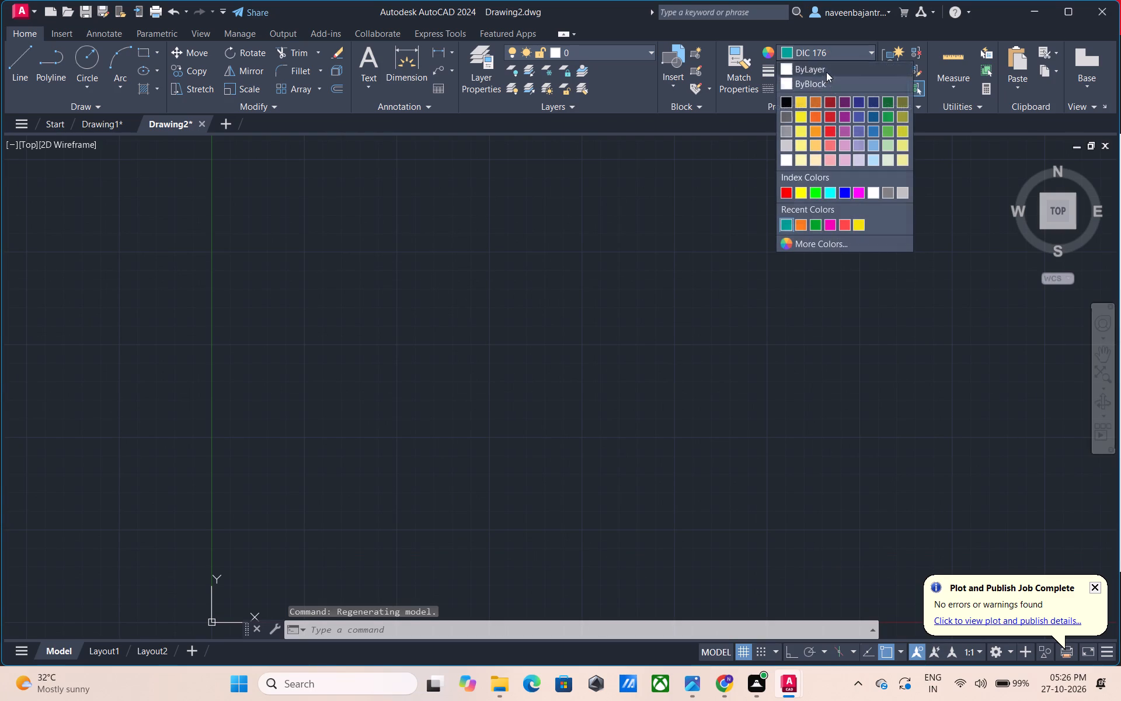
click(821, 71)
Draw a closed rectangular outline 35' wide and 55' high with the Line command and Ortho mode on.
scroll(446, 335, down, 1)
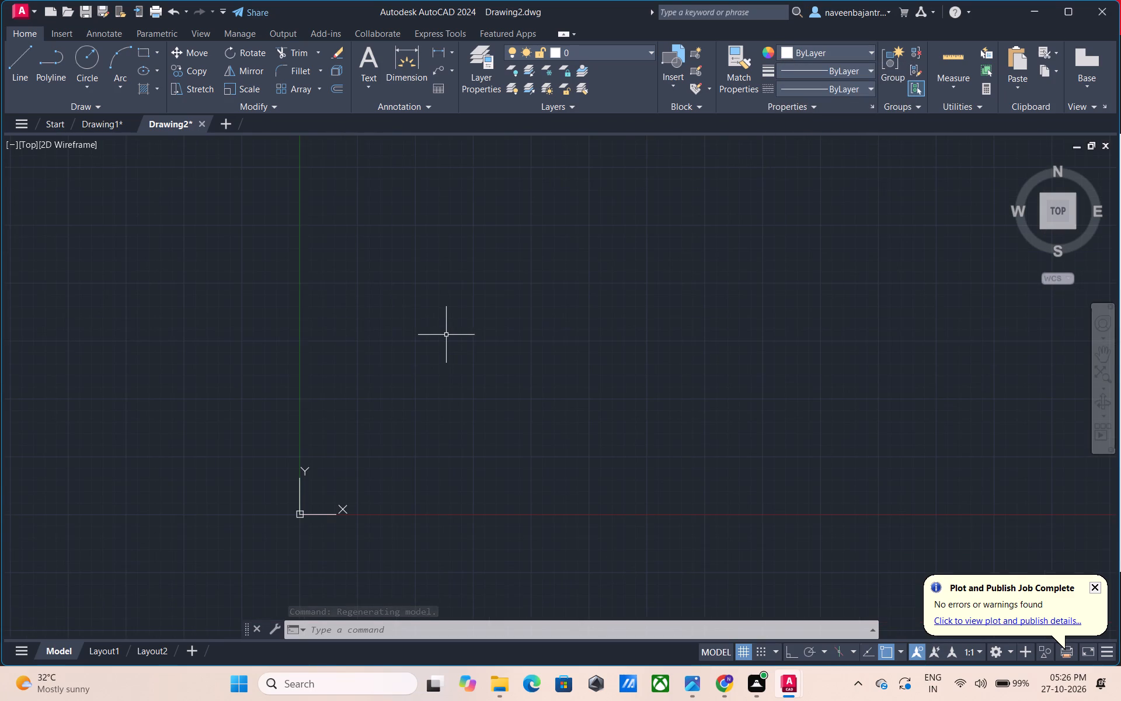
middle_drag(454, 330, 283, 412)
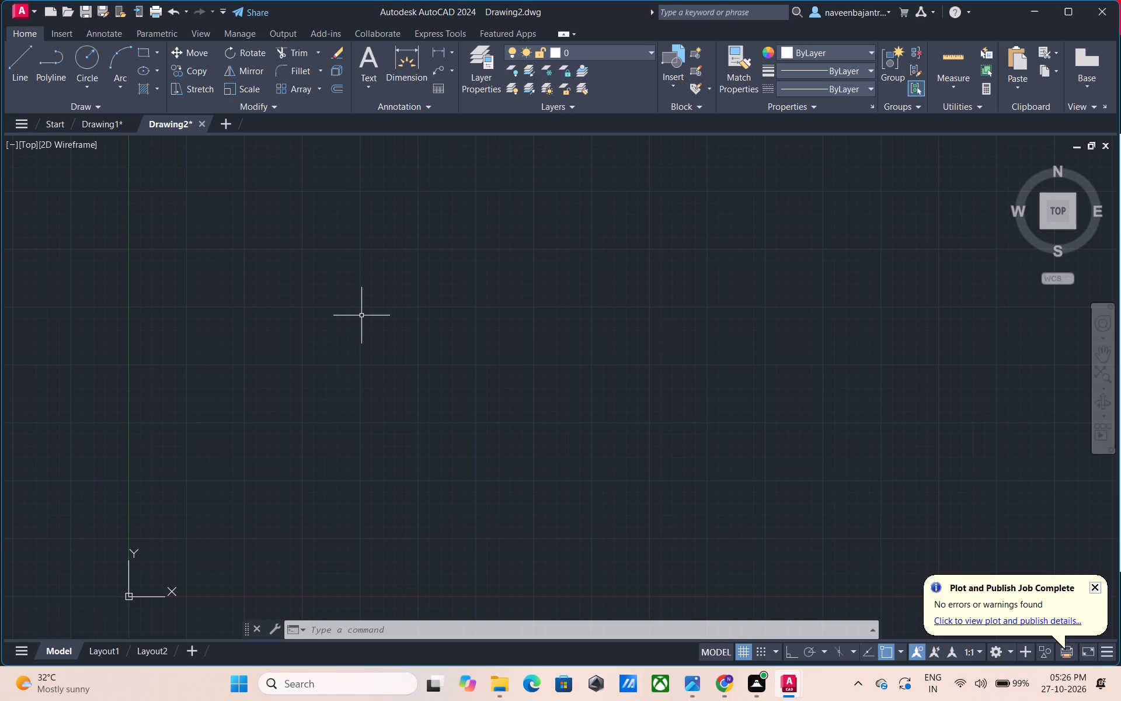
key(Escape)
text(L)
key(space)
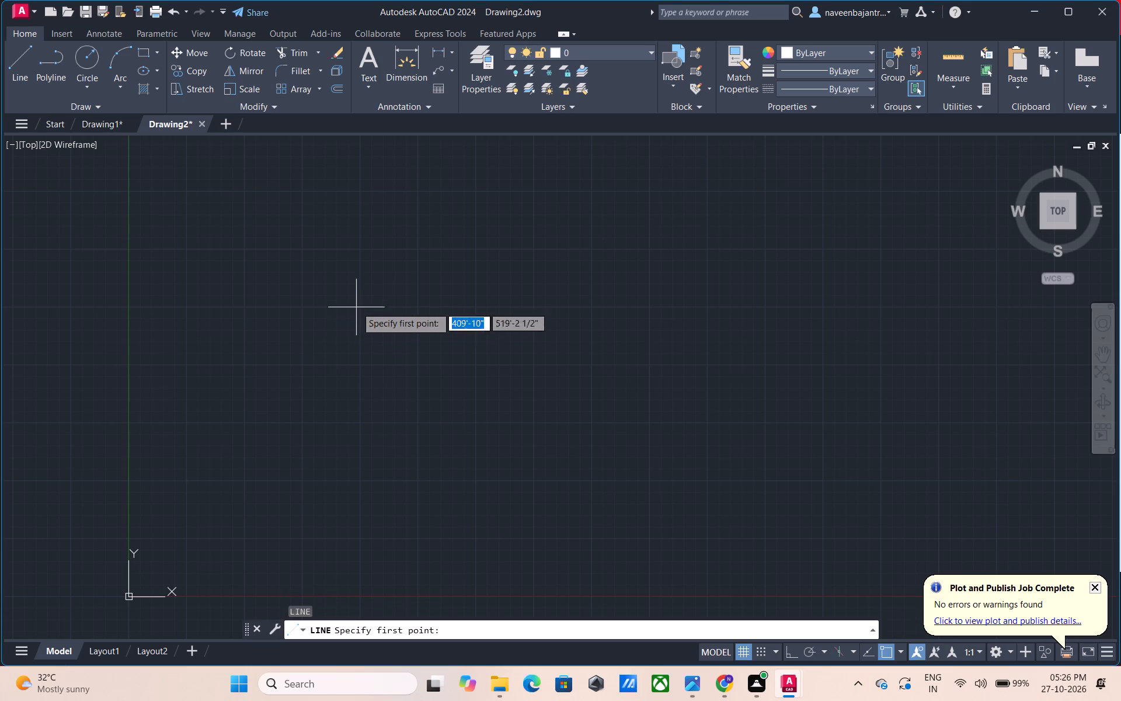
click(359, 249)
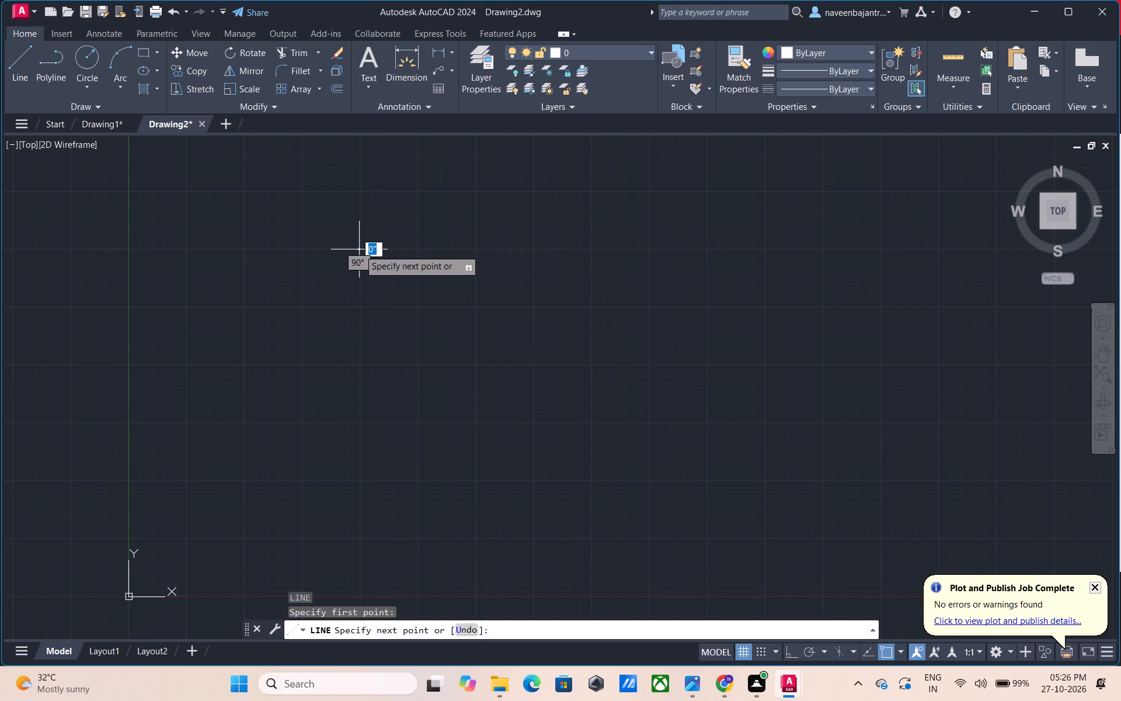
key(F8)
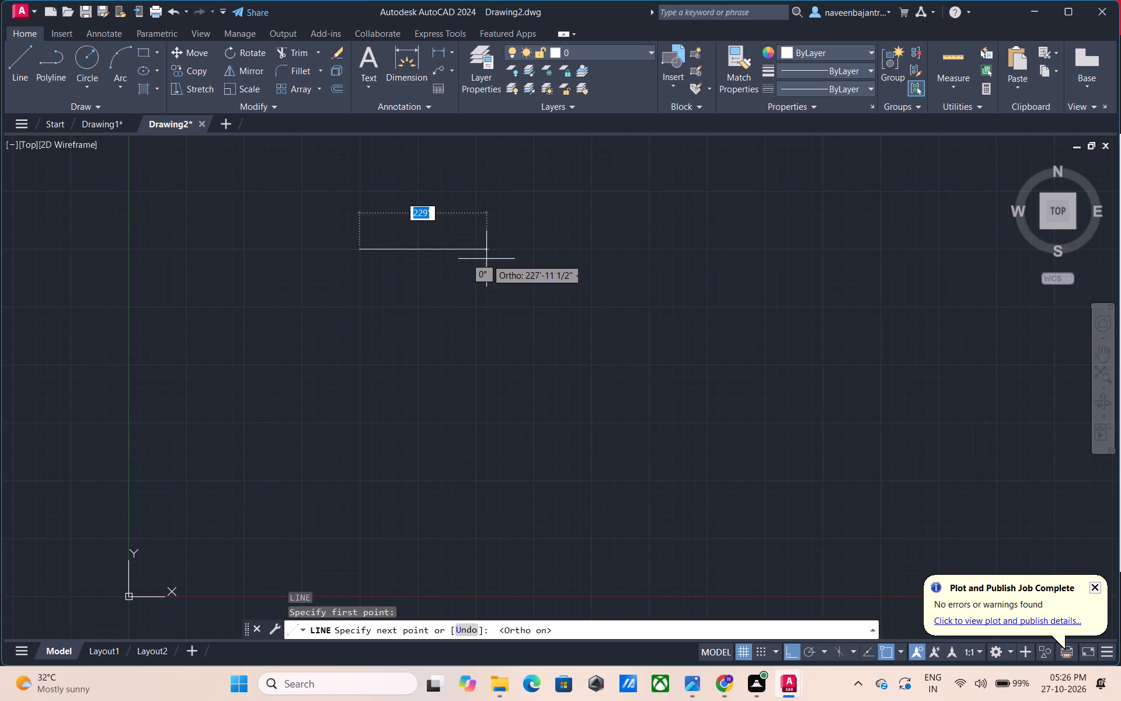
text(35')
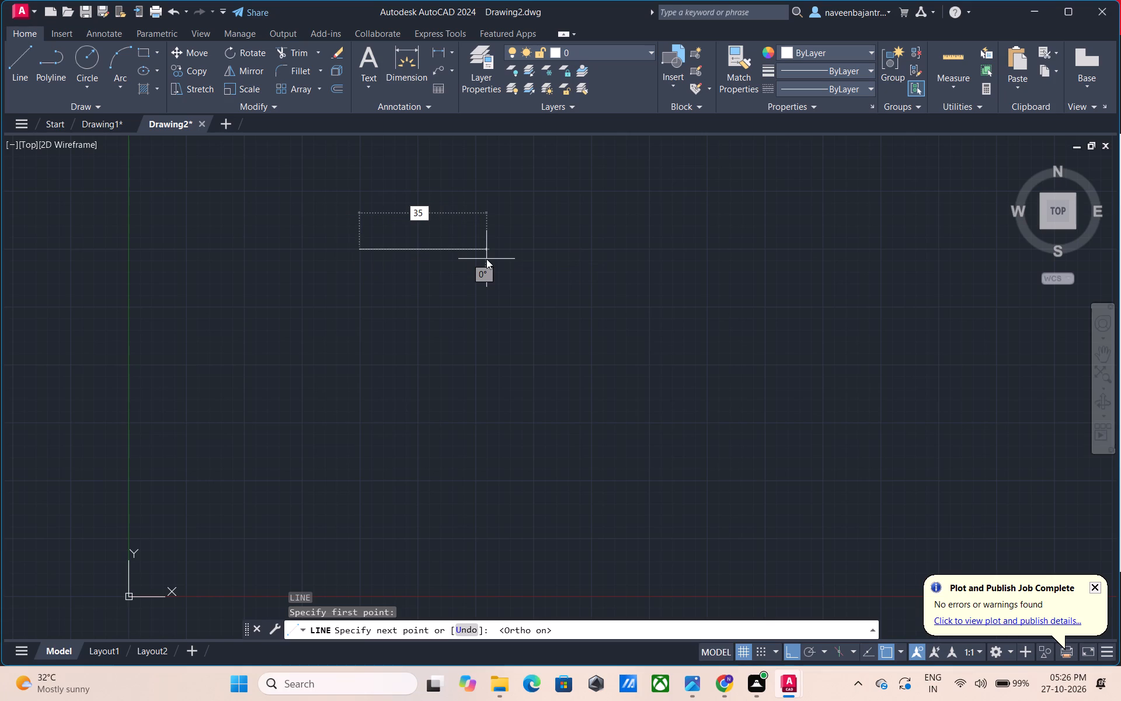
key(Return)
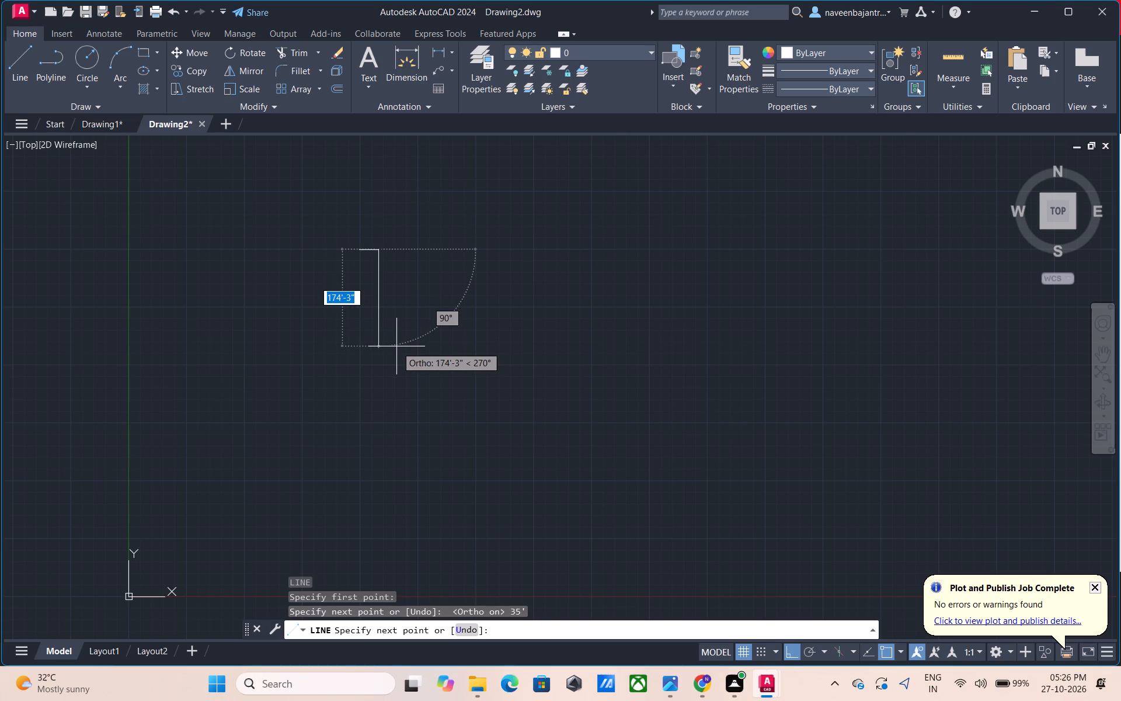
text(55')
key(Return)
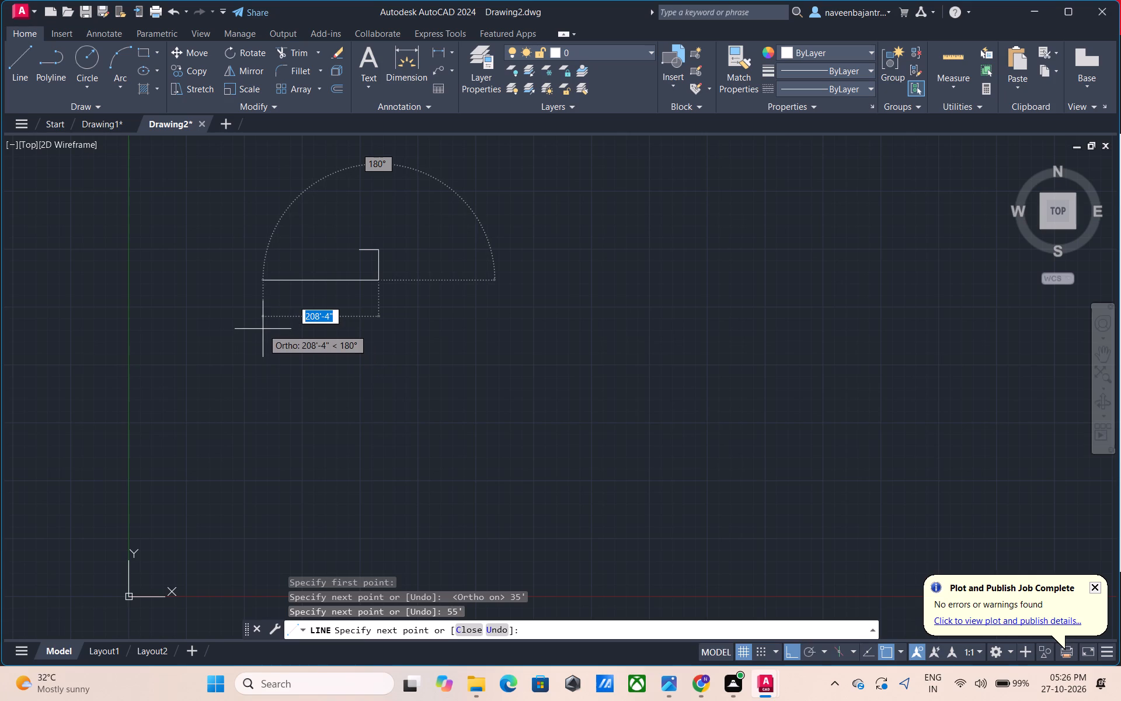
text(35')
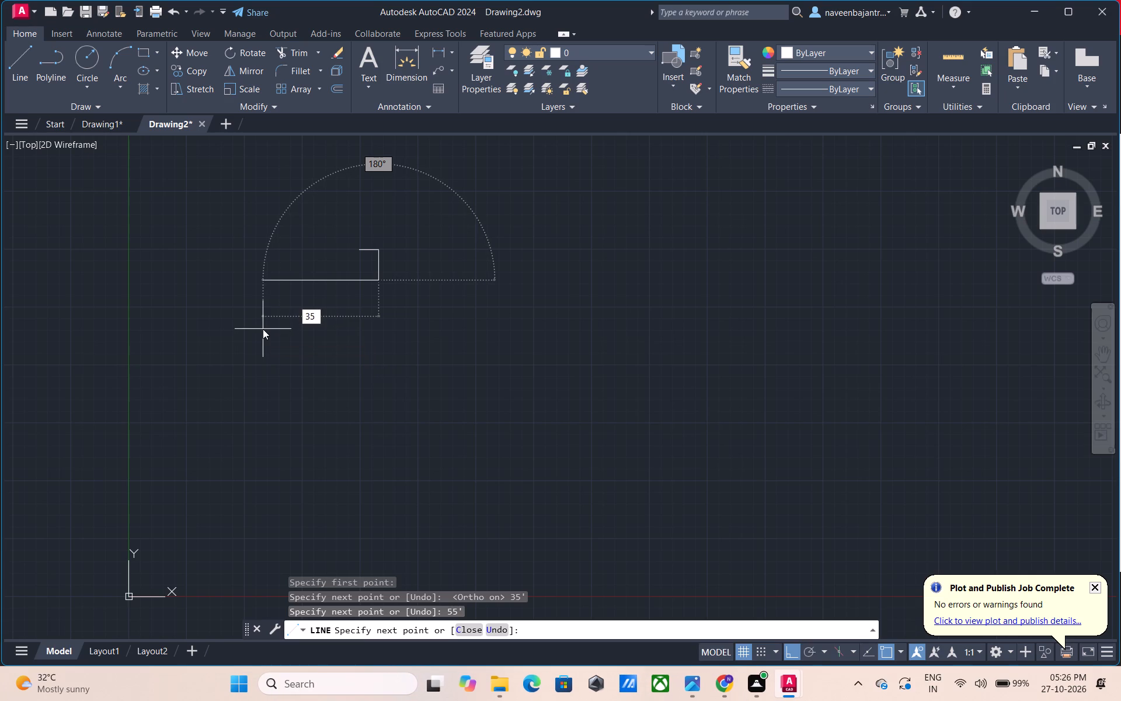
key(Return)
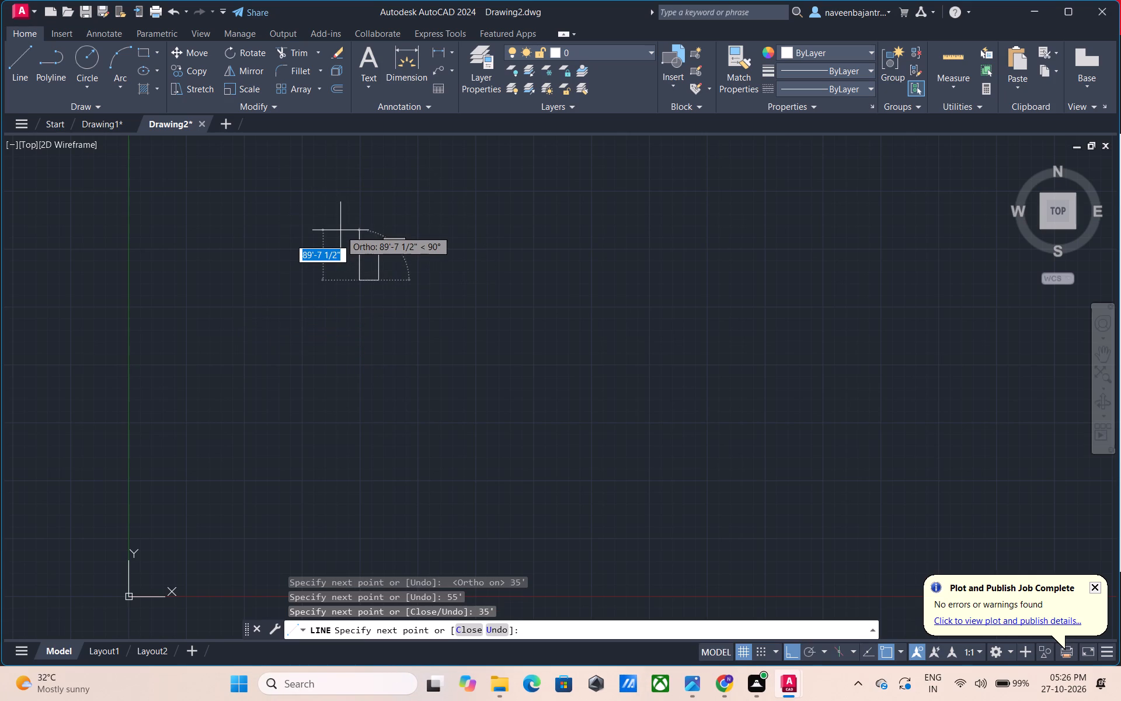
key(5)
text(5')
key(Return)
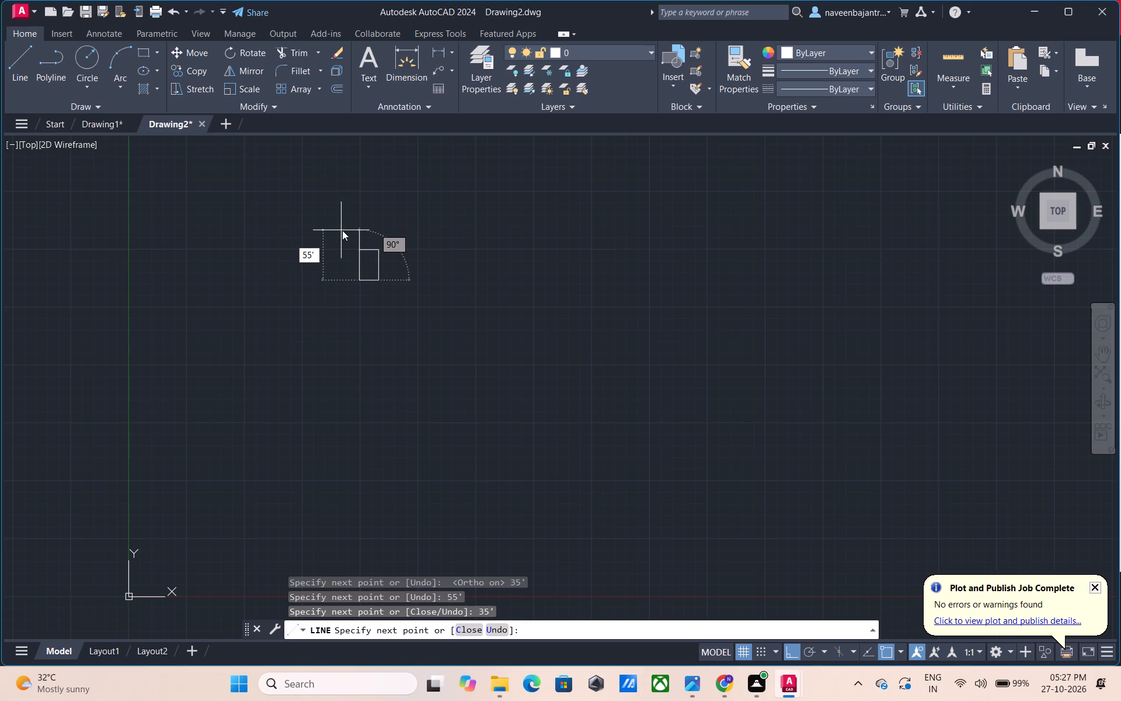
key(Escape)
Offset the left vertical edge of the rectangular outline 3' towards the inside.
scroll(342, 230, up, 3)
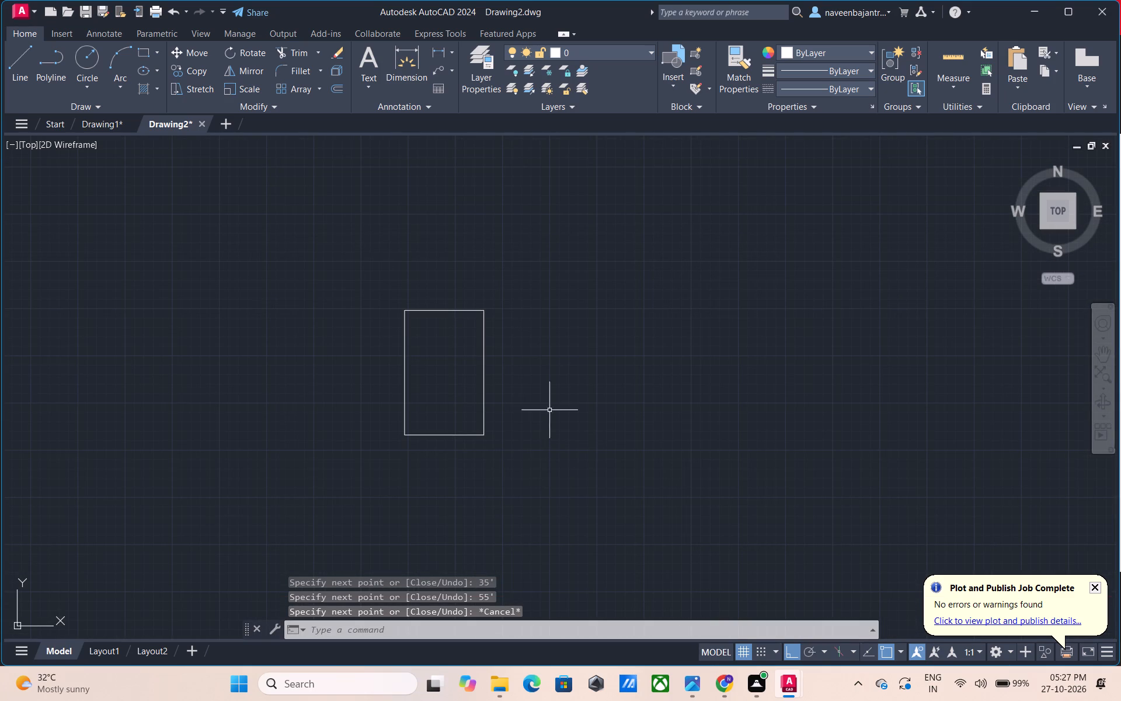
scroll(431, 413, up, 1)
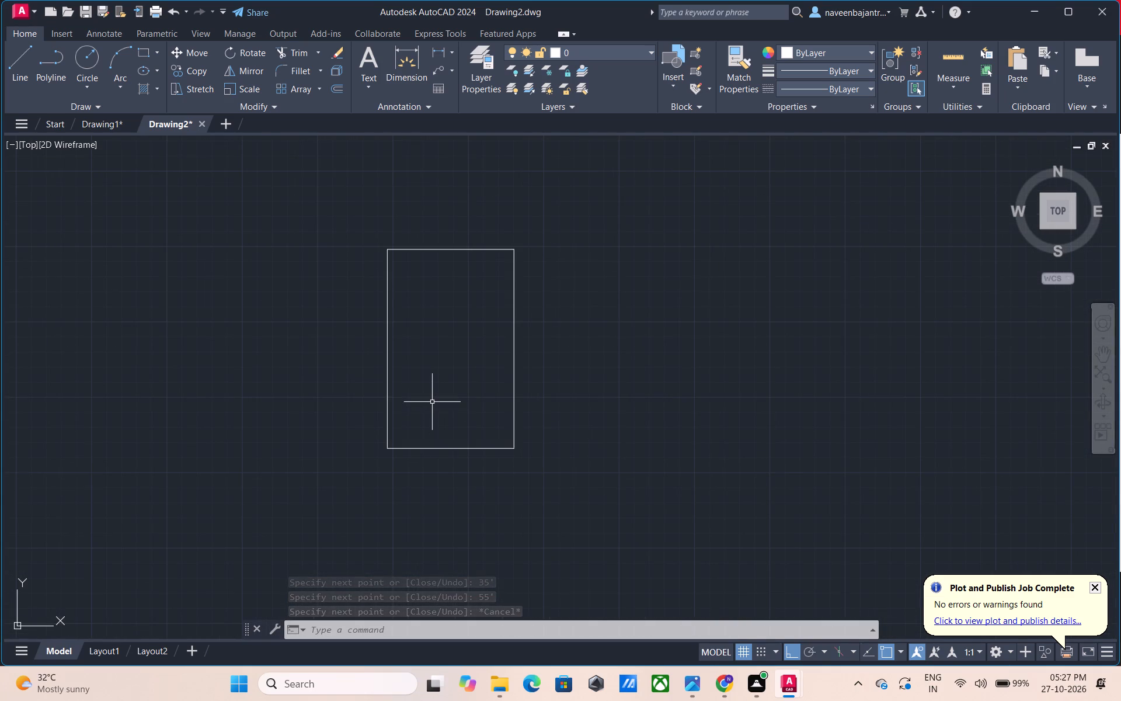
scroll(432, 402, up, 1)
middle_drag(442, 350, 437, 376)
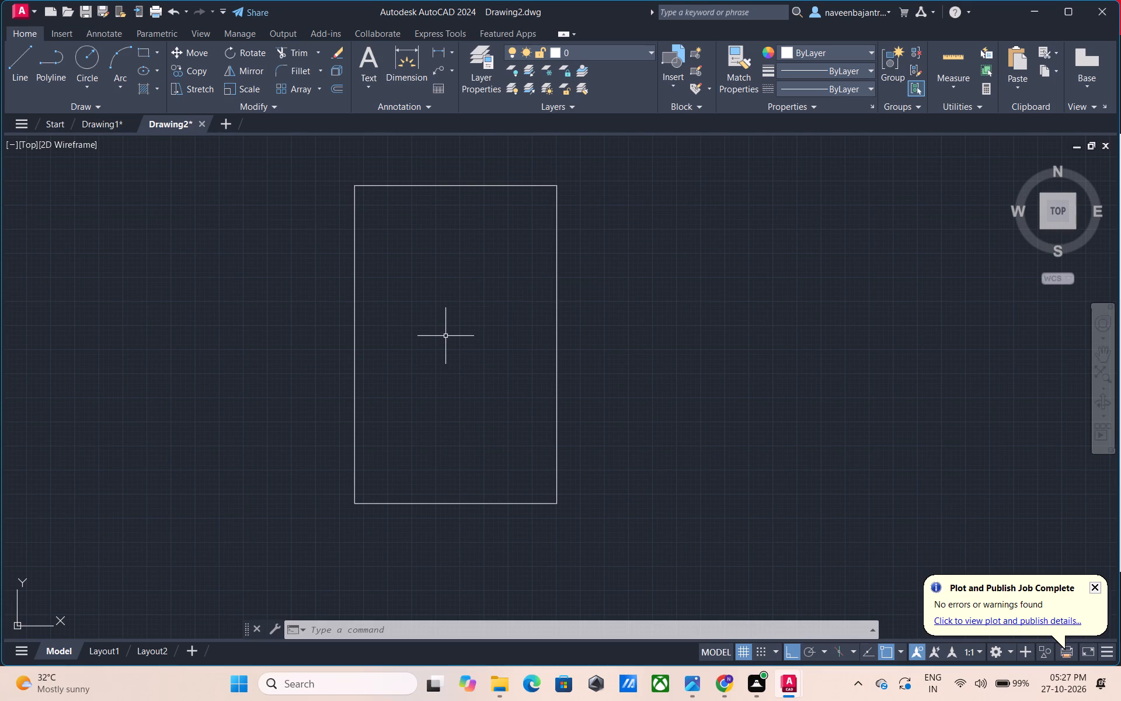
middle_drag(445, 336, 440, 356)
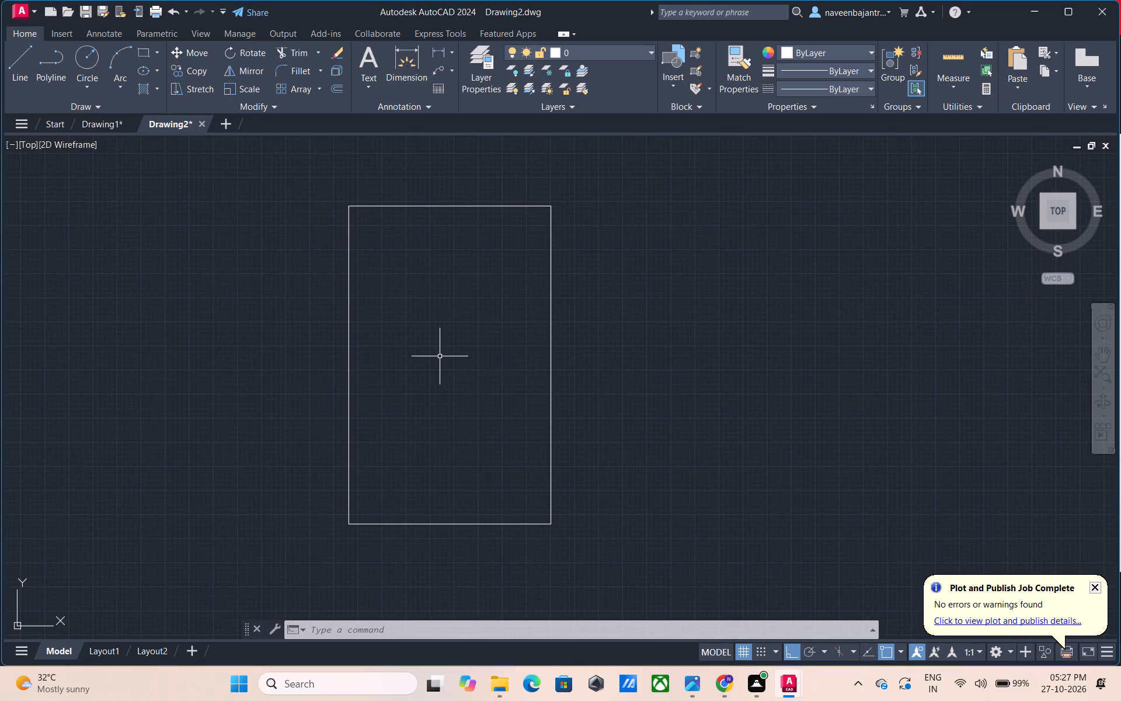
key(Escape)
text(O 3')
key(Return)
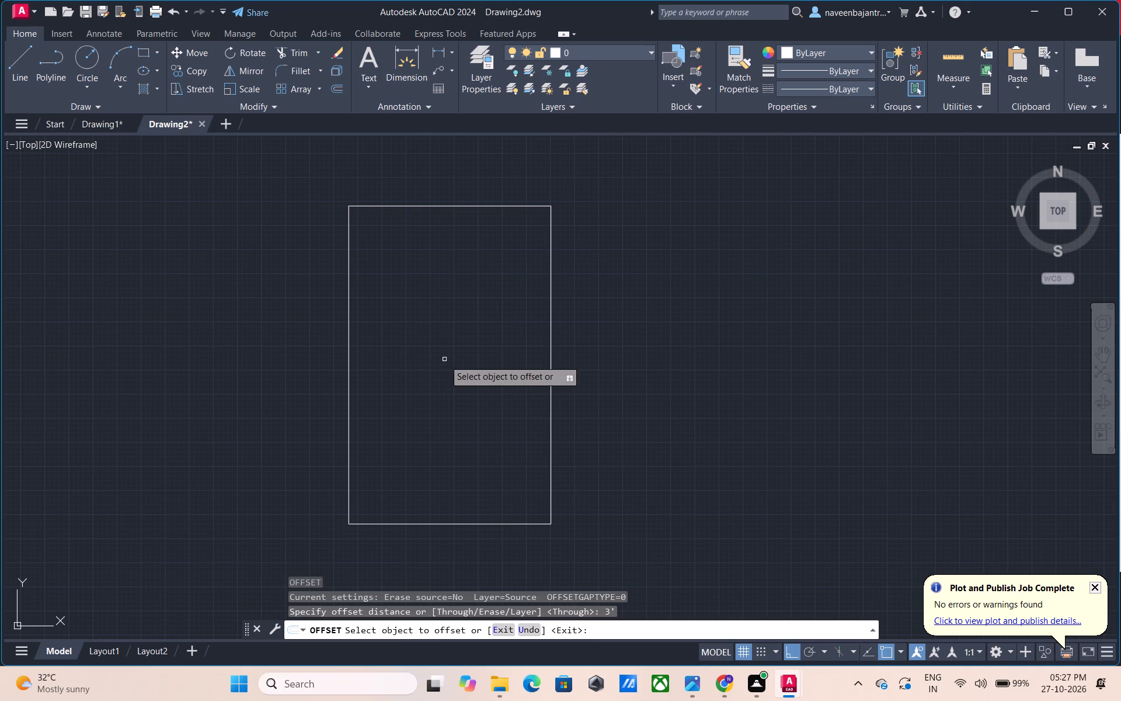
click(349, 365)
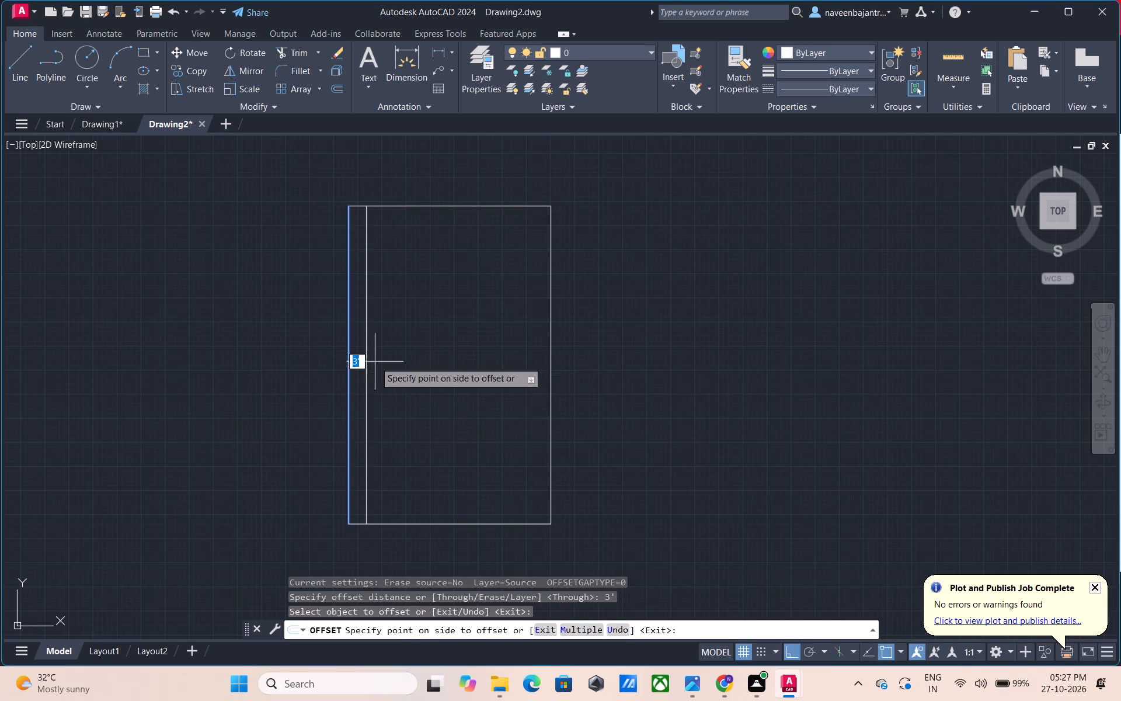
click(377, 362)
key(Escape)
key(Escape)
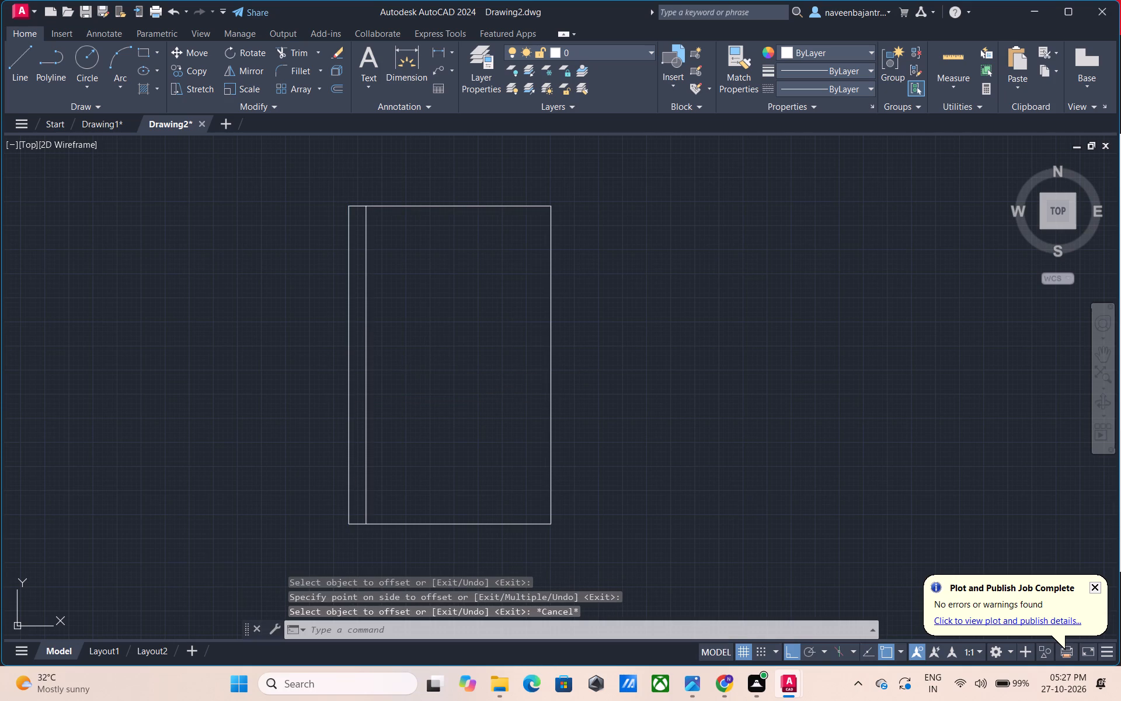
Offset the right vertical edge of the outer rectangle 2' towards the inside.
text(O)
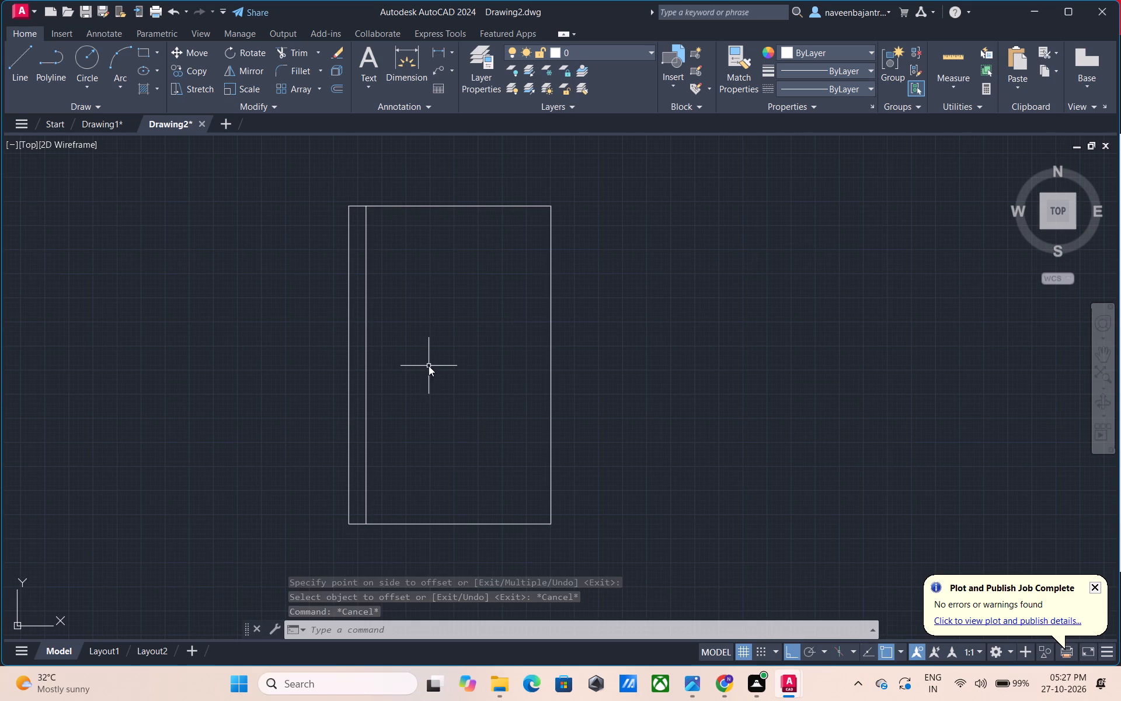
key(space)
text(2')
key(Return)
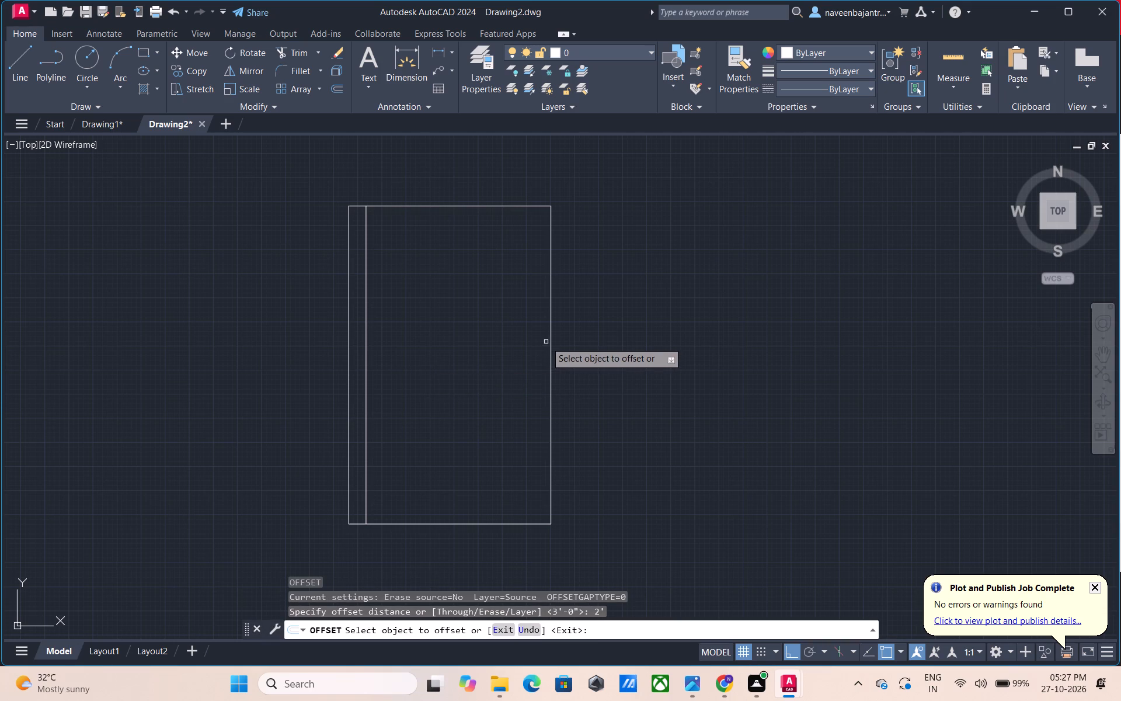
drag(551, 333, 516, 352)
click(504, 359)
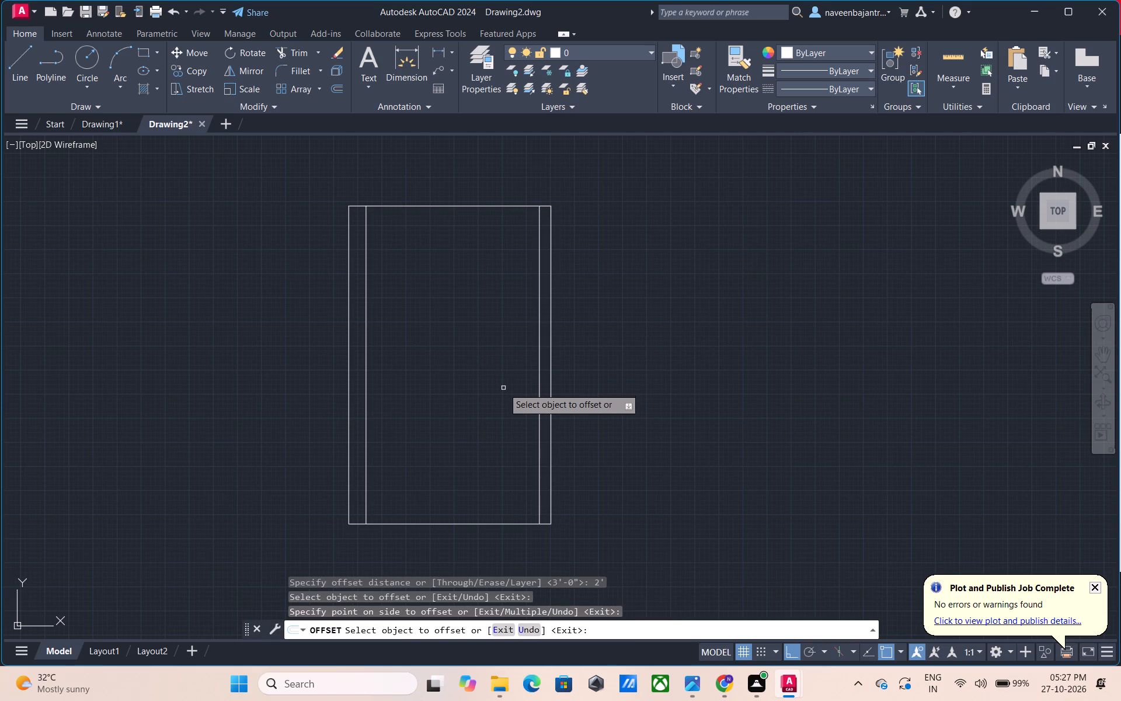
key(Escape)
key(Escape)
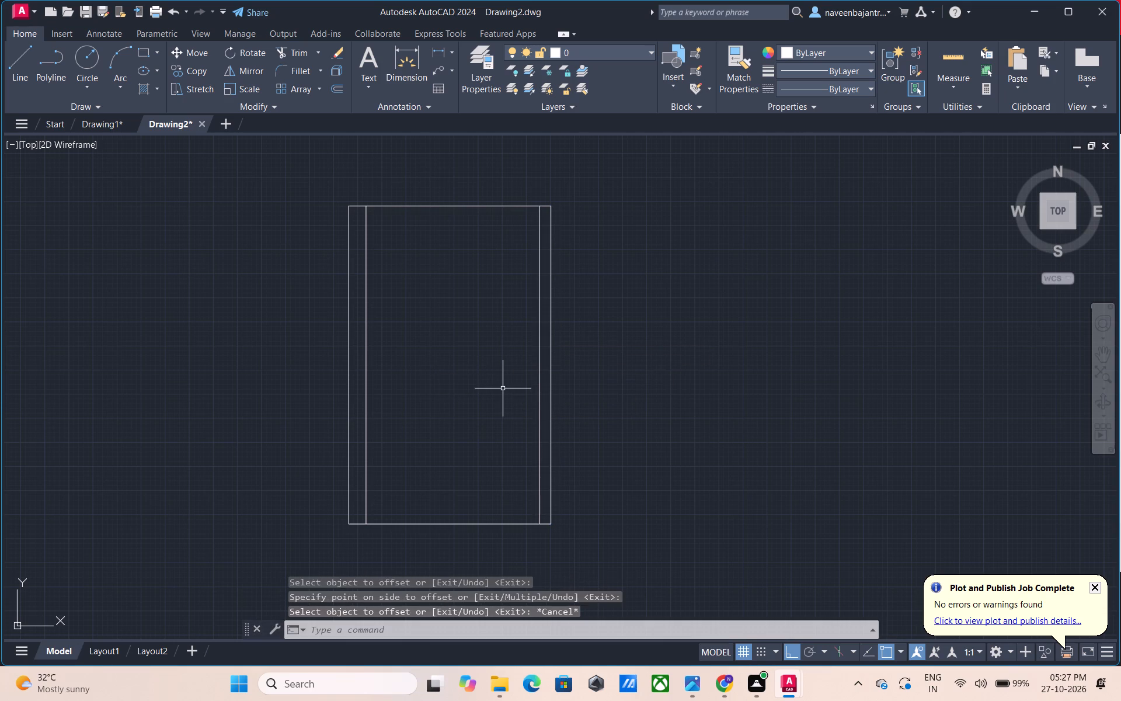
Offset the bottom edge of the outer rectangle 4'3" towards the inside.
key(o)
key(space)
text(4)
key(apostrophe)
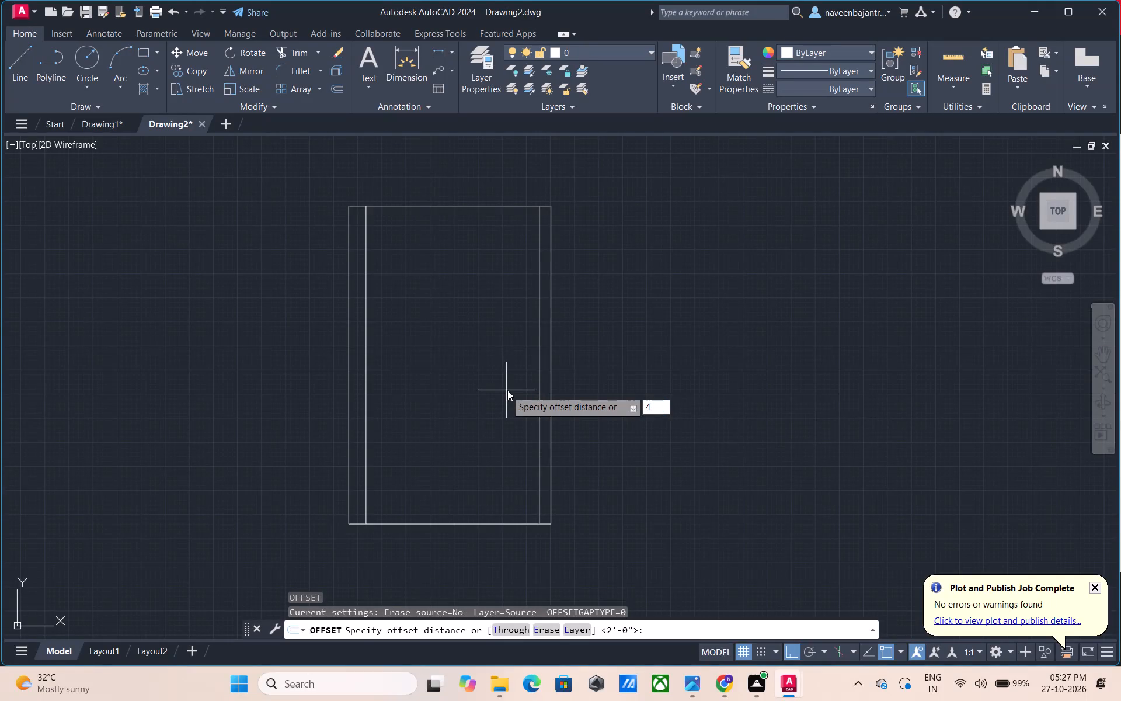
key(3)
key(shift+quotedbl)
key(Return)
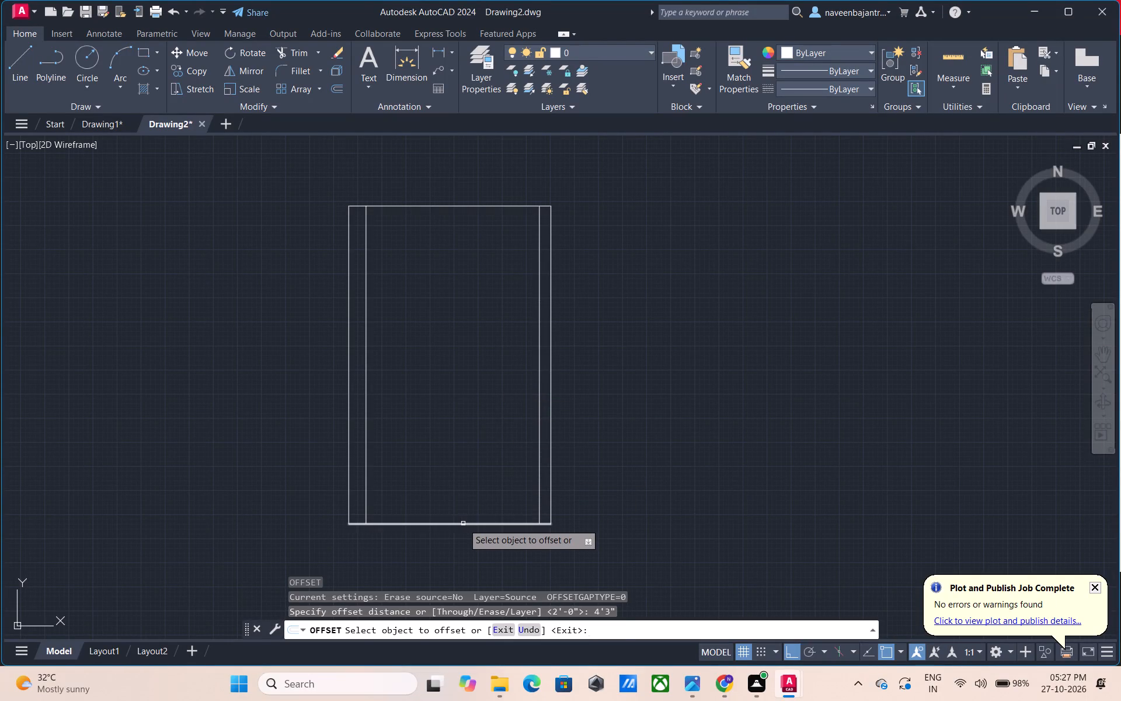
click(463, 523)
click(463, 496)
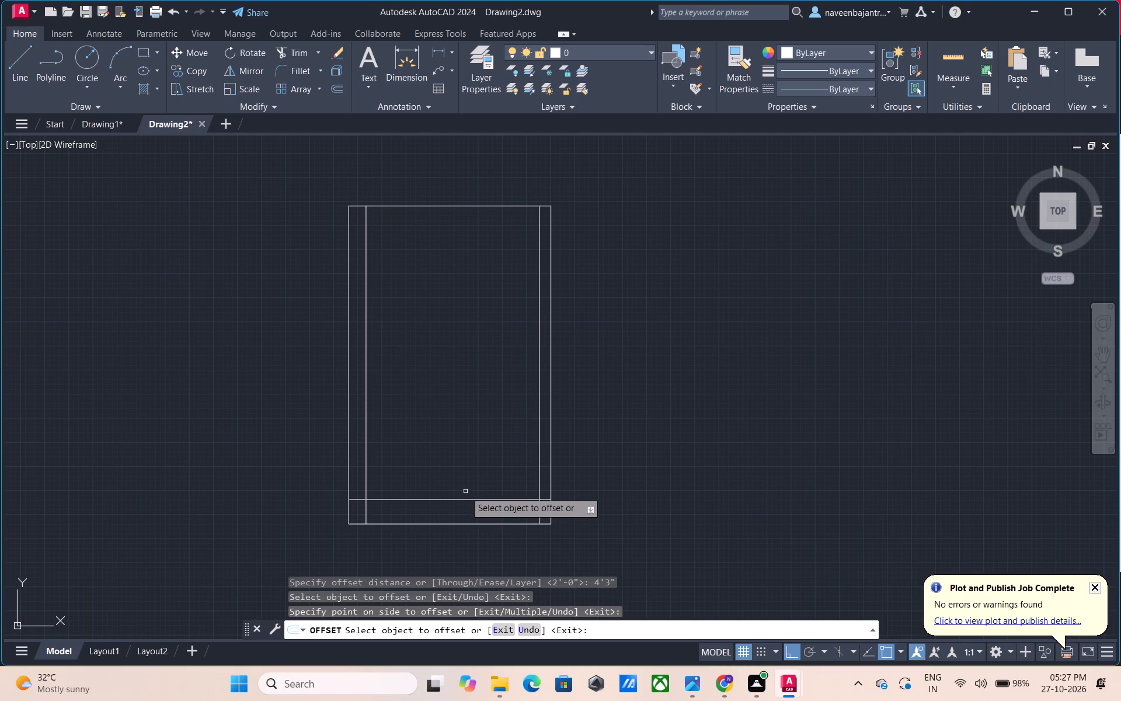
key(Escape)
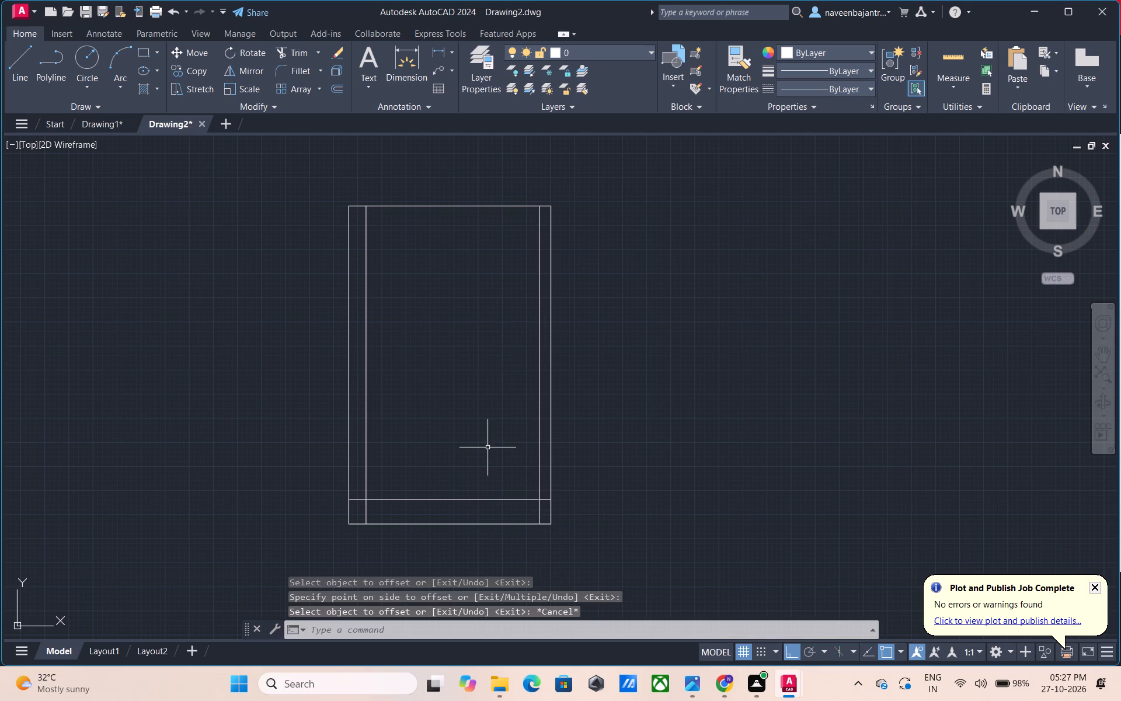
Offset the top edge of the outer rectangle 2' towards the inside.
text(O 2')
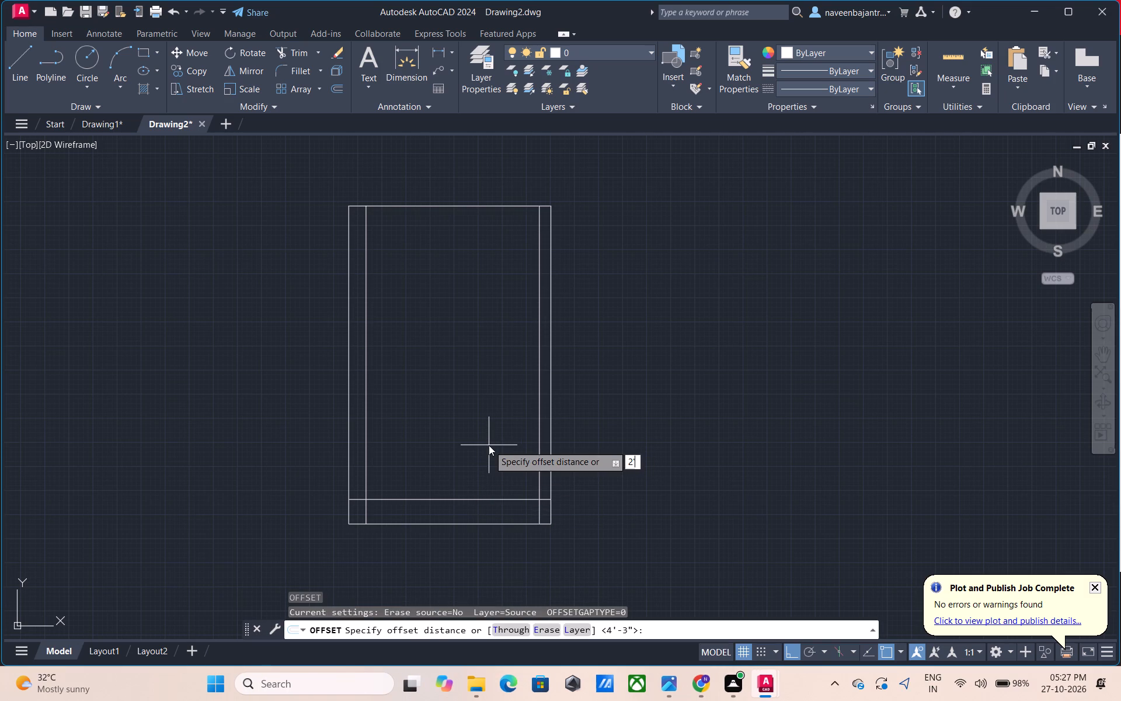
key(Return)
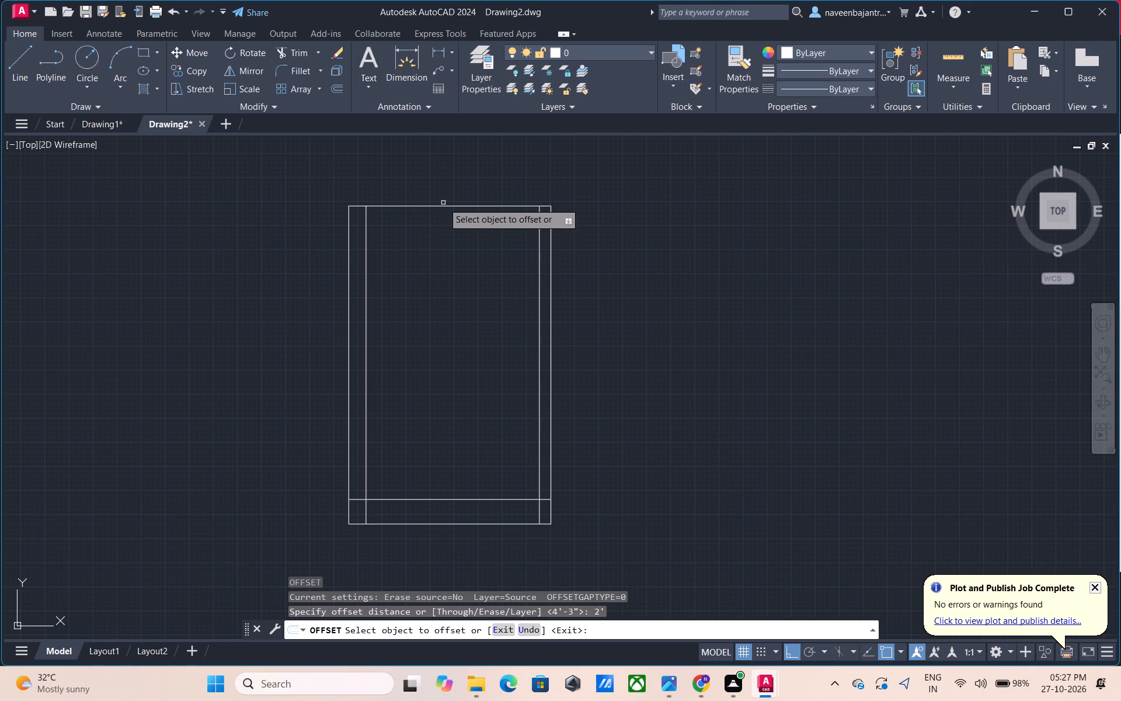
click(438, 206)
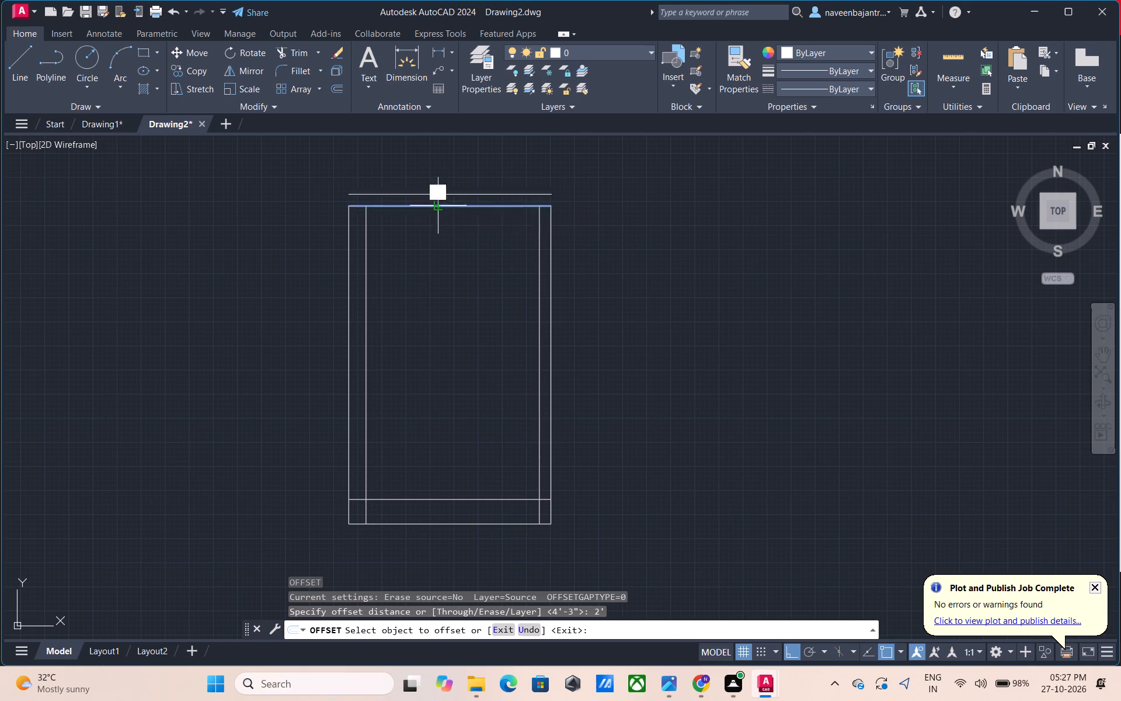
click(431, 234)
key(Escape)
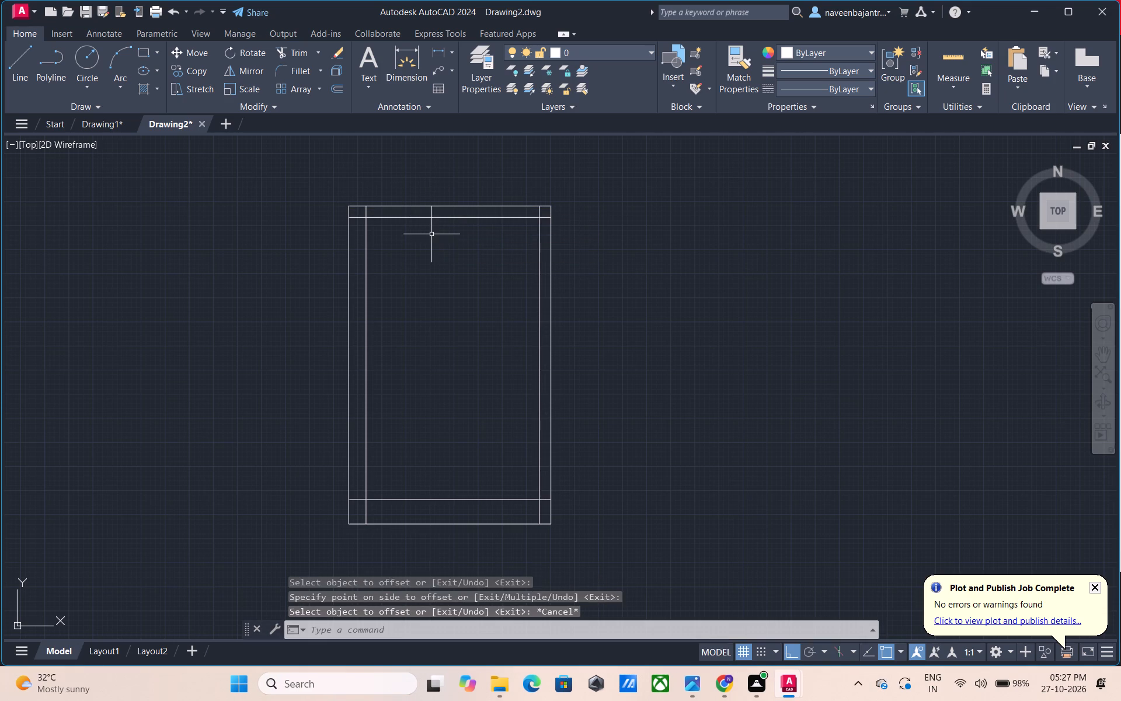
key(Escape)
Trim the overhanging ends of the four offset lines at all corners to leave a closed inner rectangle.
text(TR)
key(space)
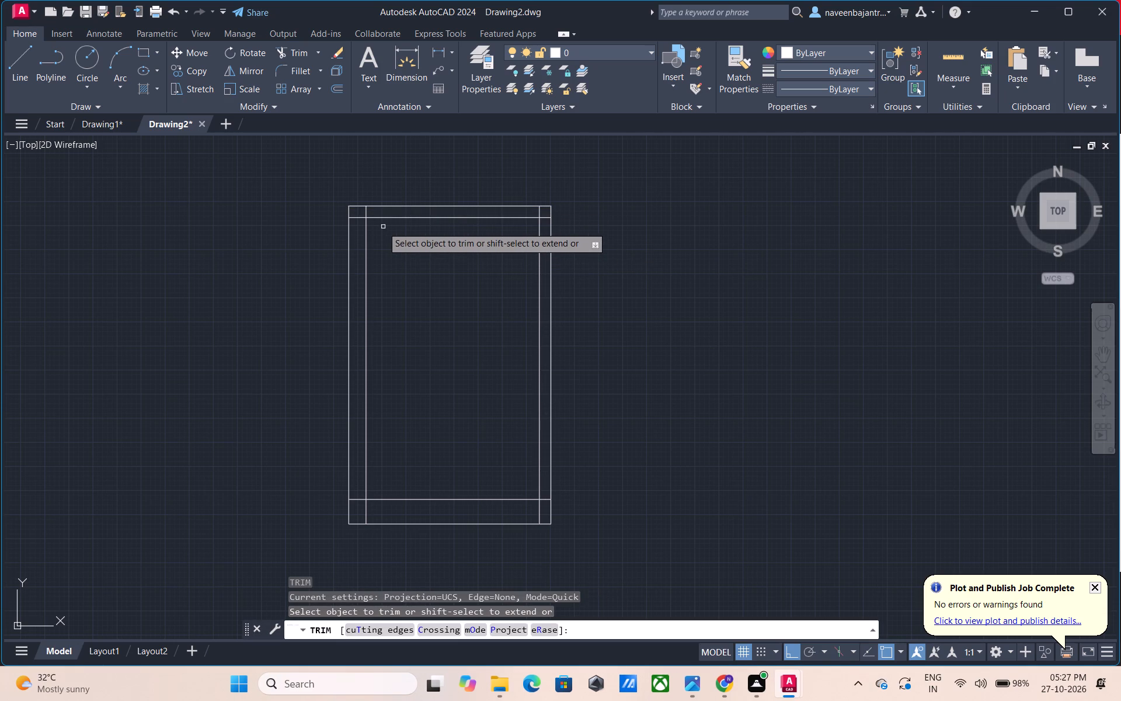
click(356, 217)
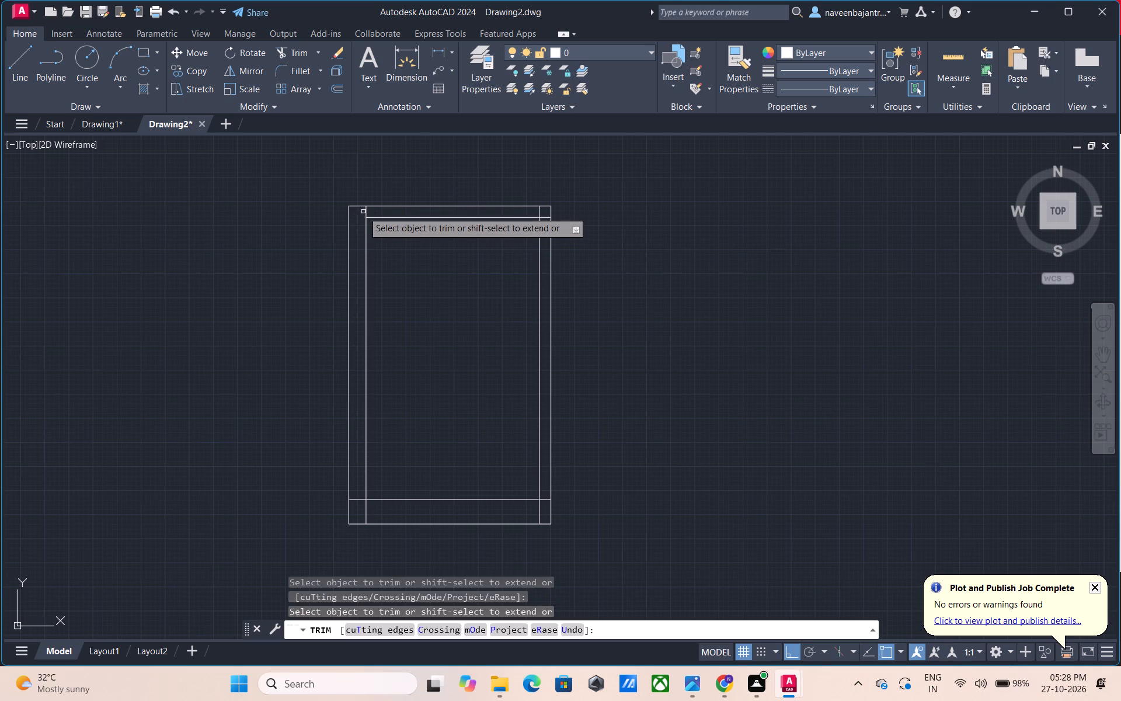
click(365, 210)
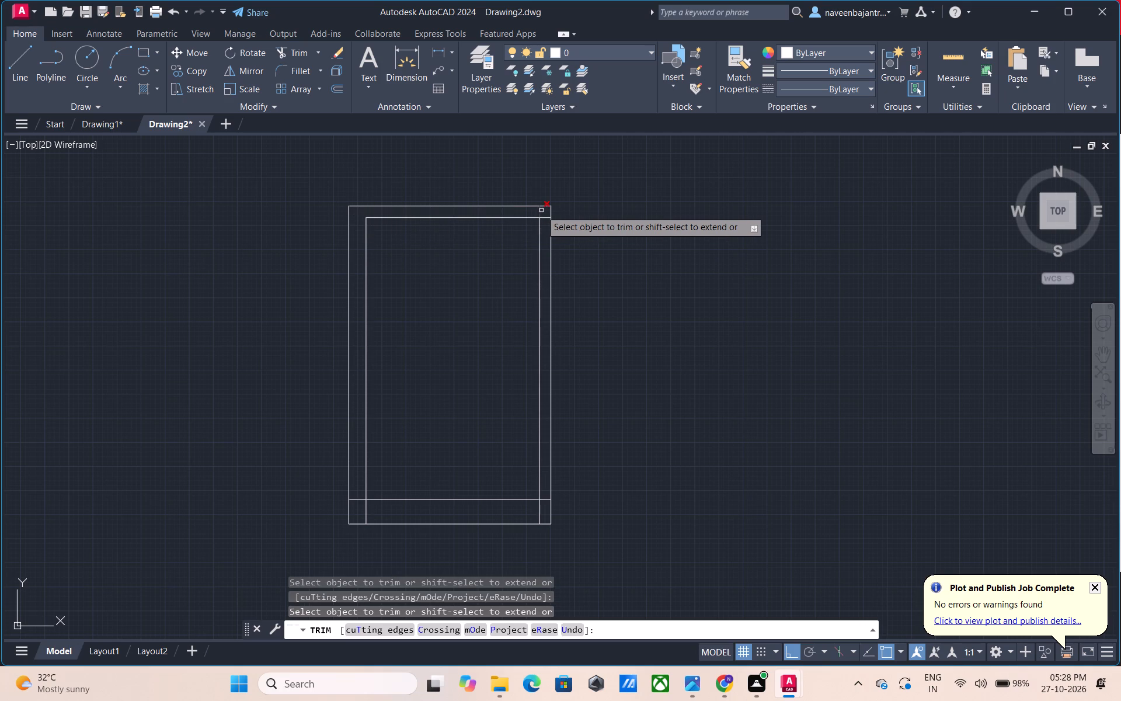
click(540, 213)
click(544, 216)
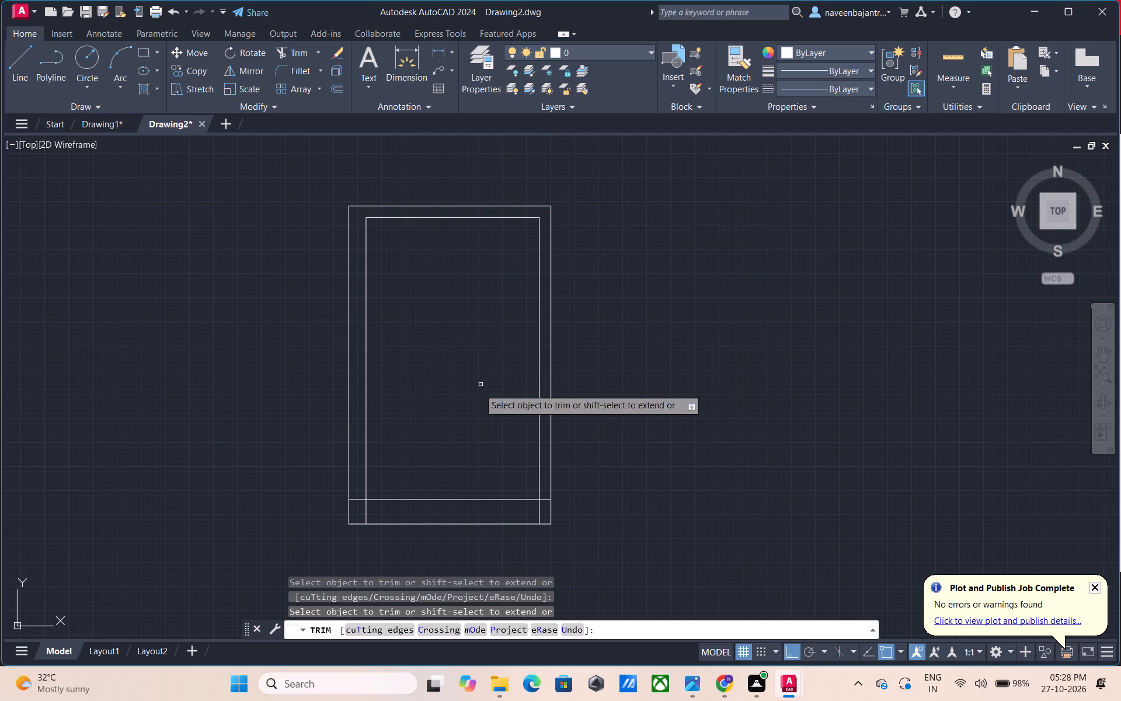
click(368, 511)
click(358, 498)
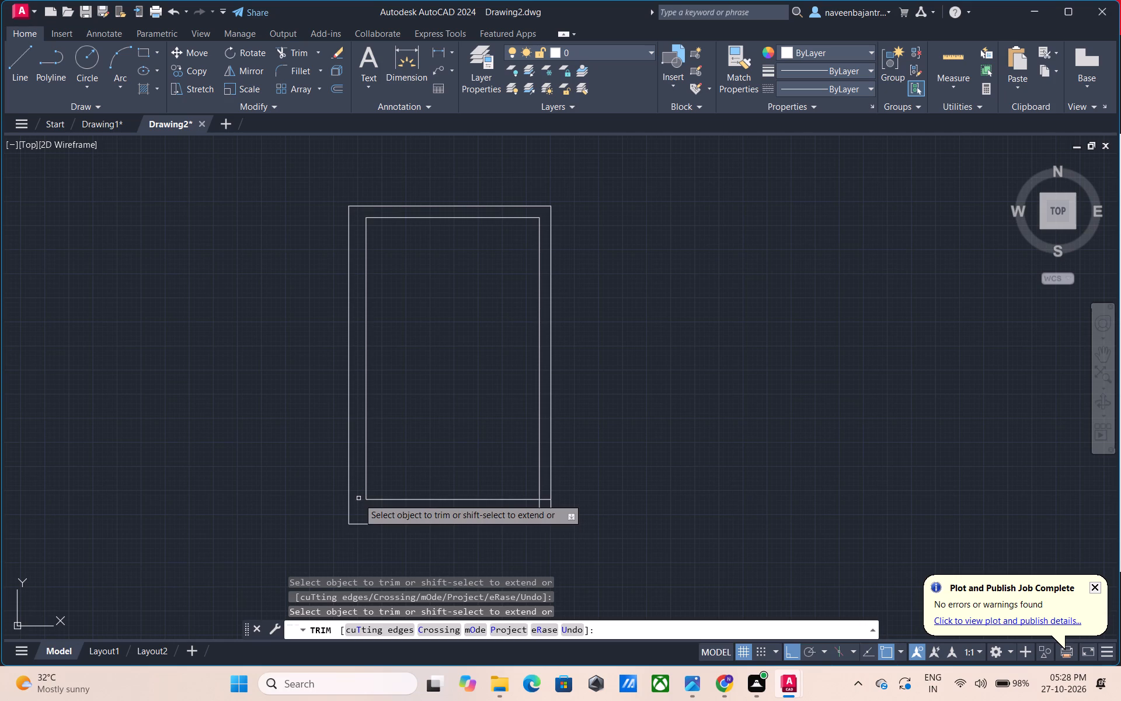
click(538, 506)
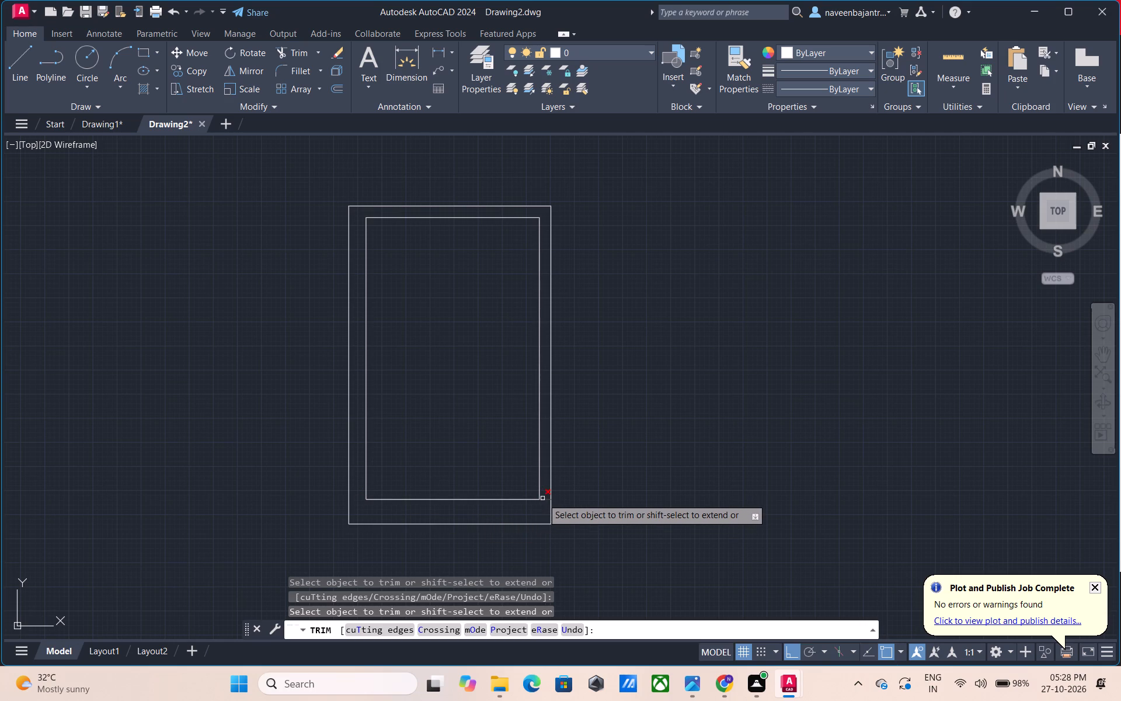
click(542, 498)
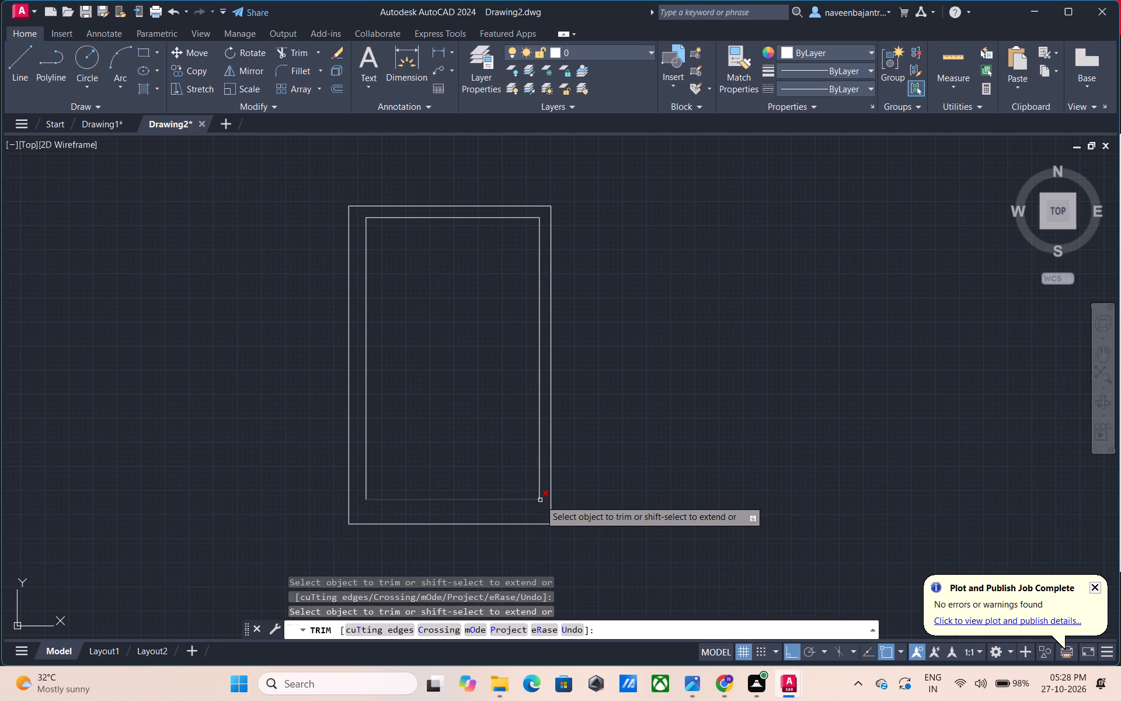
key(Escape)
Offset all four edges of the inner rectangle 9" inward to form the outer wall thickness.
middle_drag(521, 369, 487, 457)
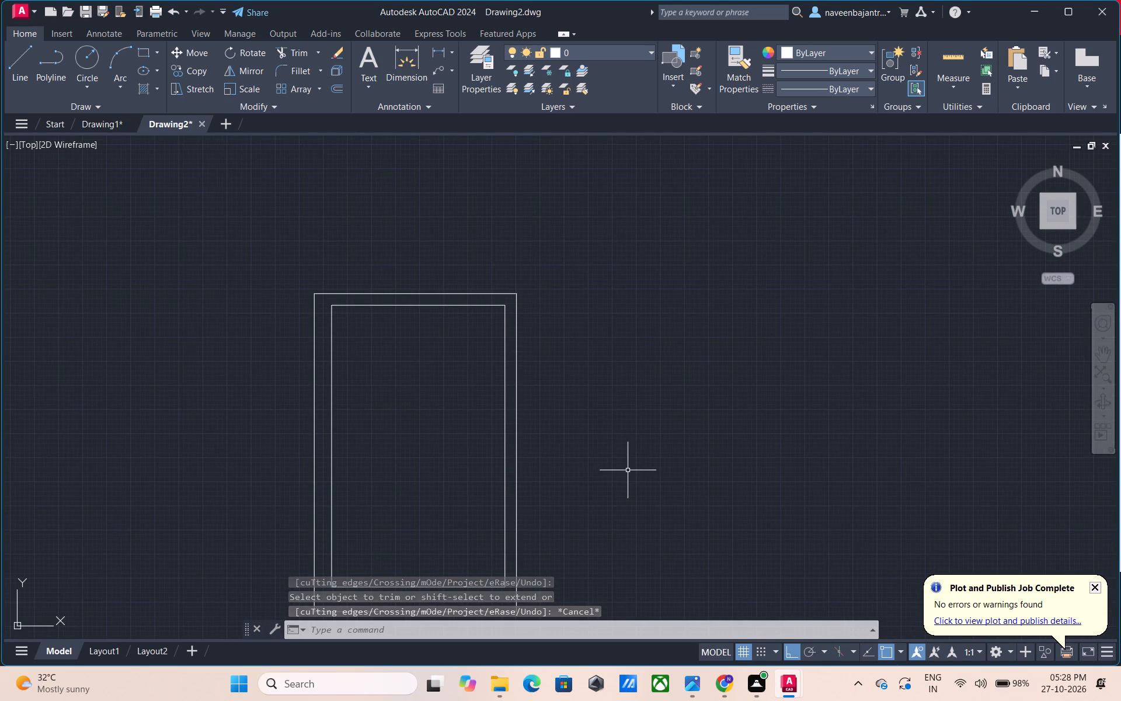
middle_drag(464, 382, 447, 313)
key(Escape)
key(o)
key(space)
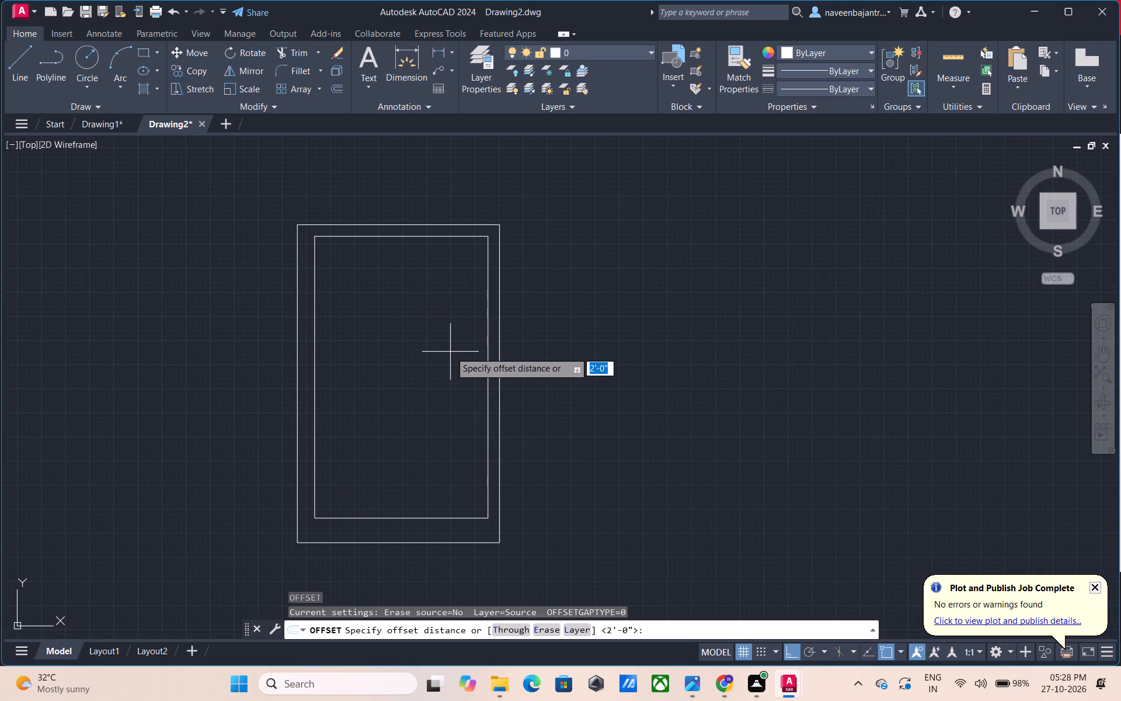
text(9)
key(shift+quotedbl)
key(Return)
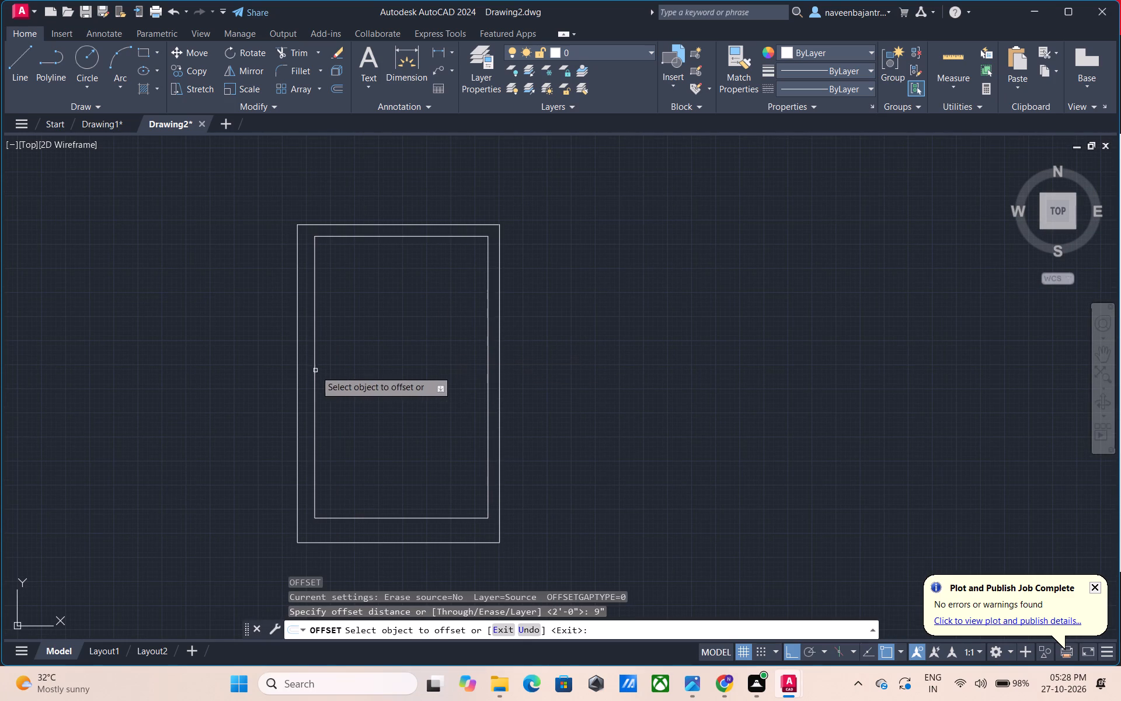
click(315, 370)
click(344, 367)
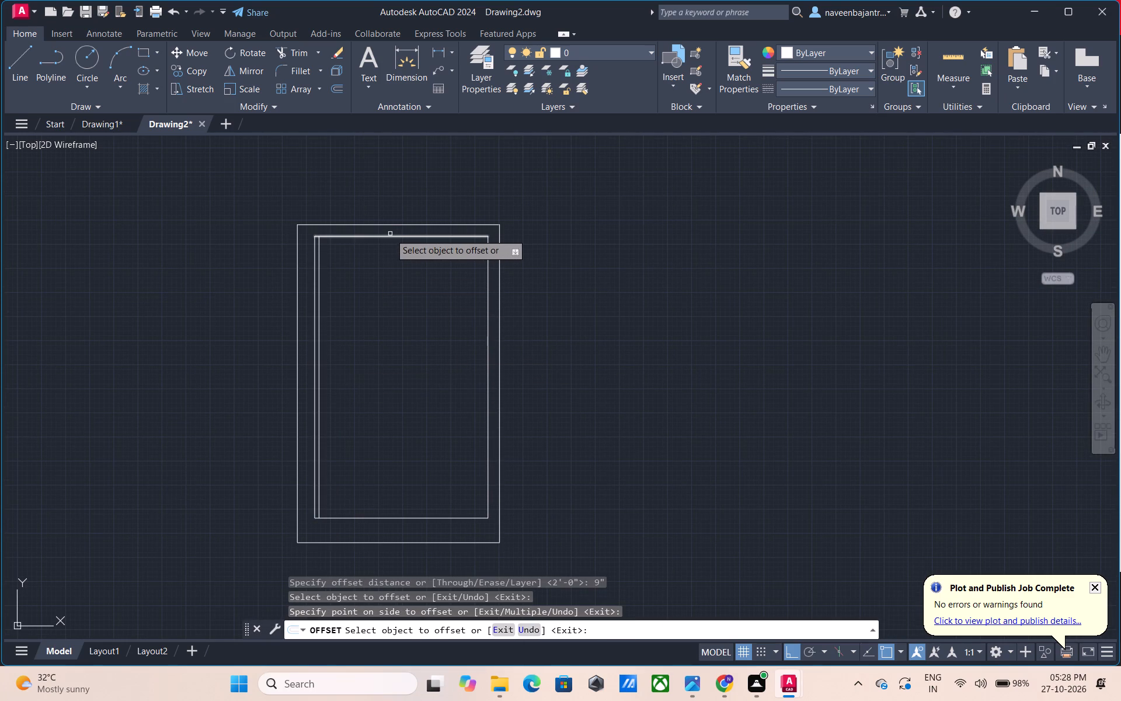
drag(390, 236, 390, 243)
click(394, 268)
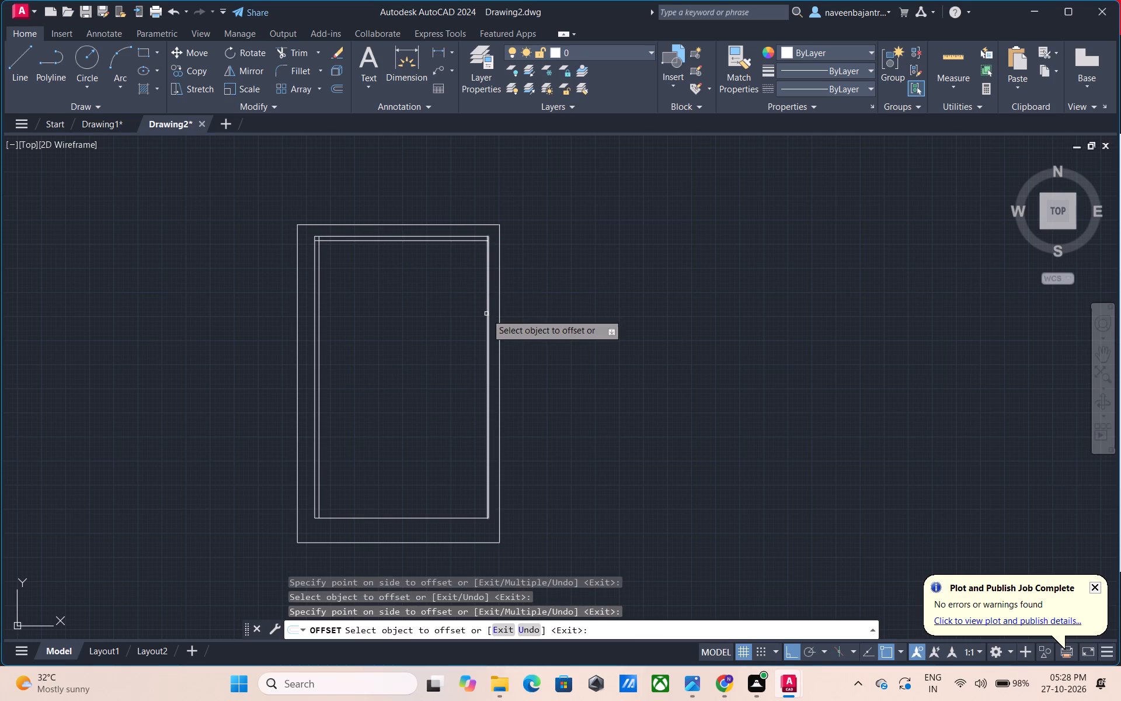
drag(486, 314, 474, 322)
click(440, 336)
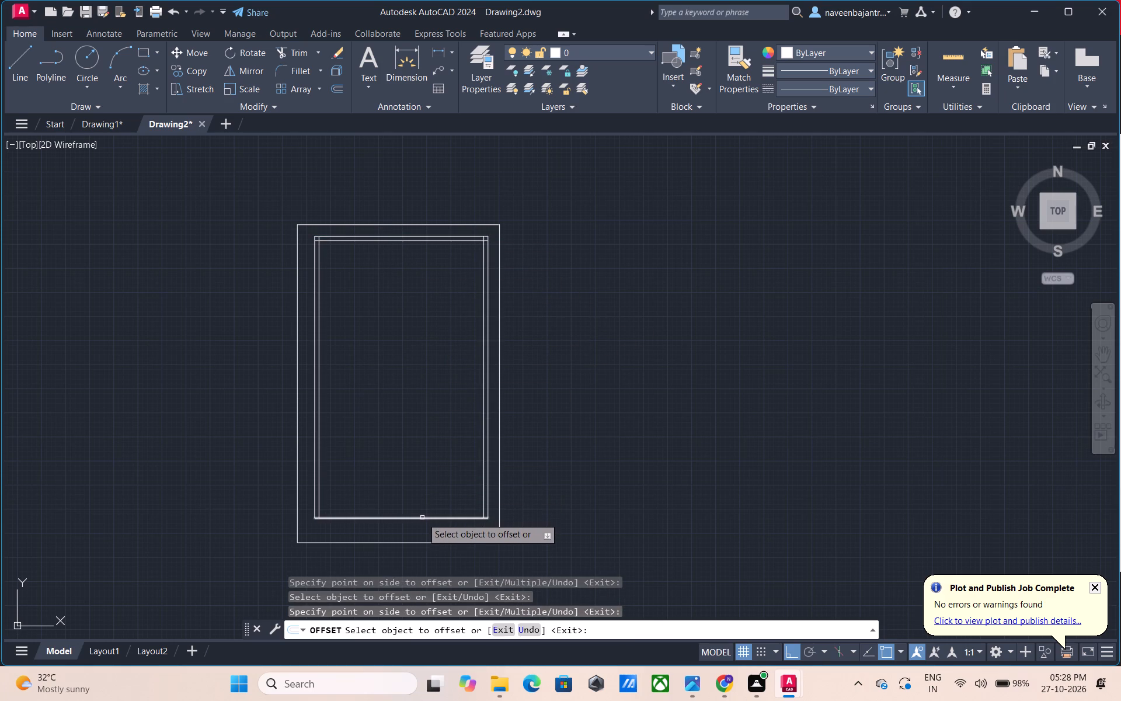
click(422, 518)
click(424, 495)
key(Escape)
Trim the overlapping ends of the 9" offset lines at all four corners to form a clean innermost rectangle.
text(TR)
key(space)
scroll(350, 532, up, 3)
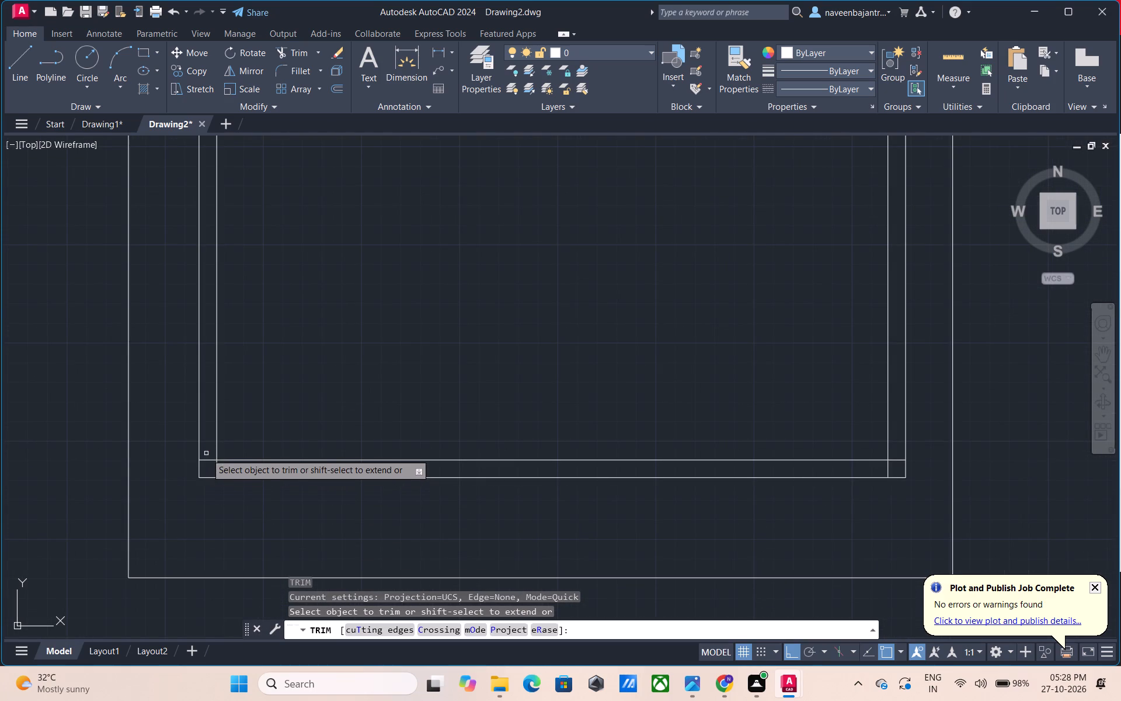
click(208, 461)
click(216, 466)
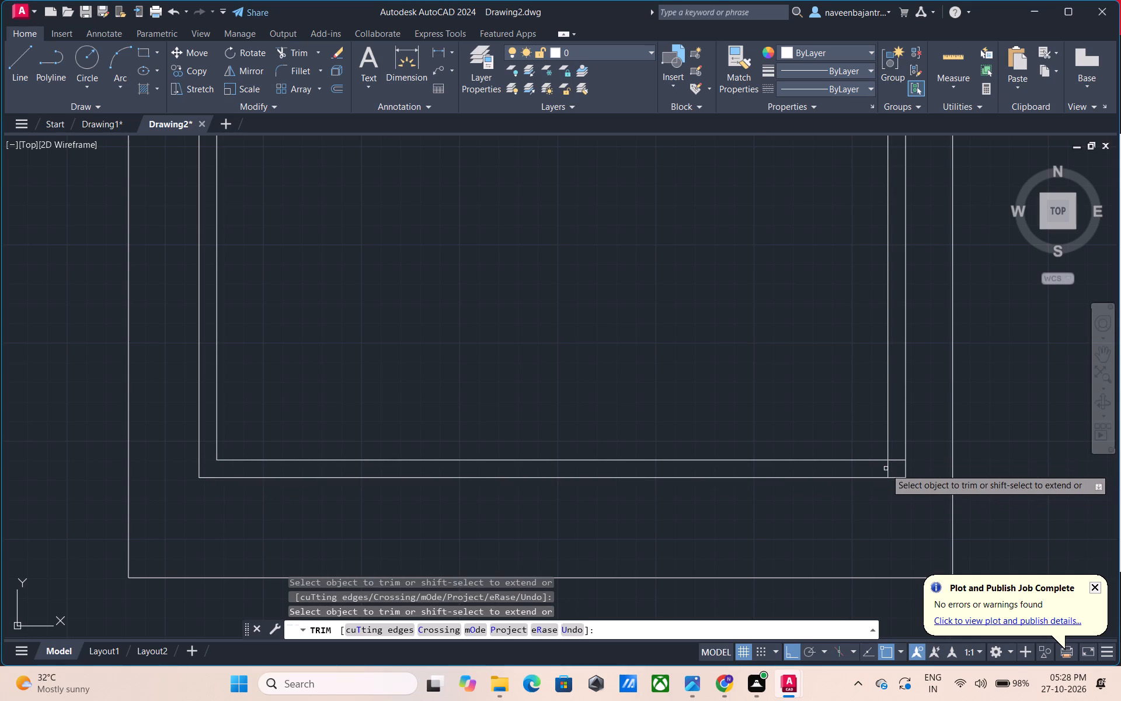
click(888, 469)
click(893, 460)
scroll(893, 460, down, 2)
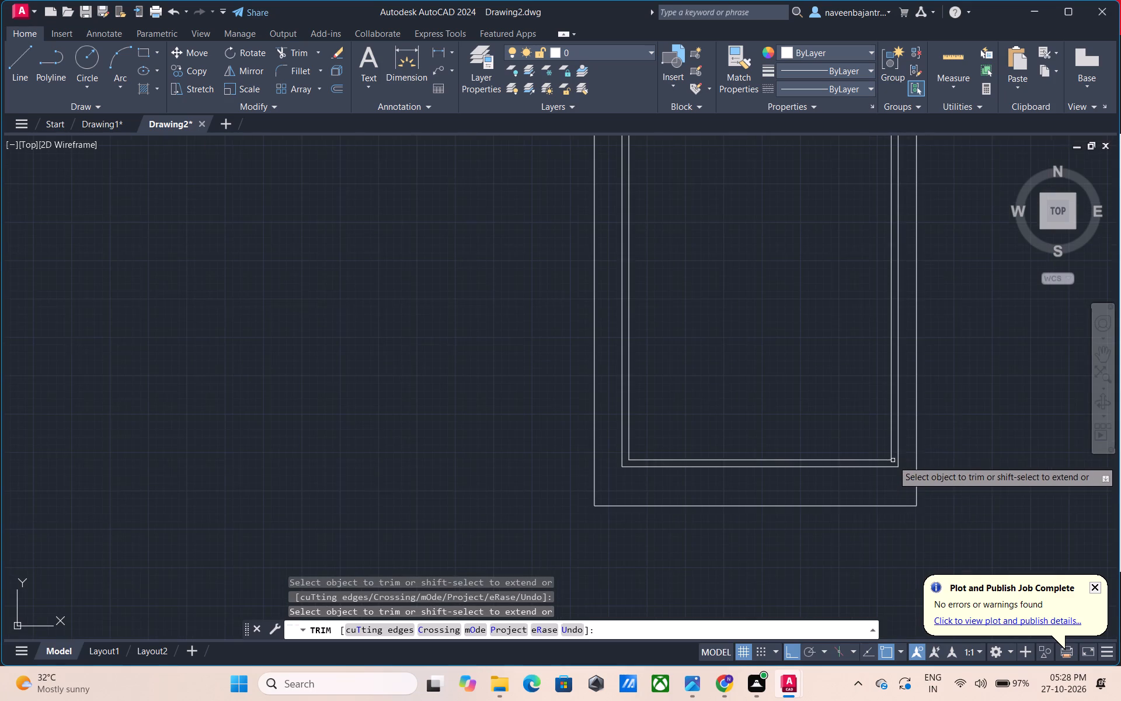
middle_drag(714, 249, 626, 482)
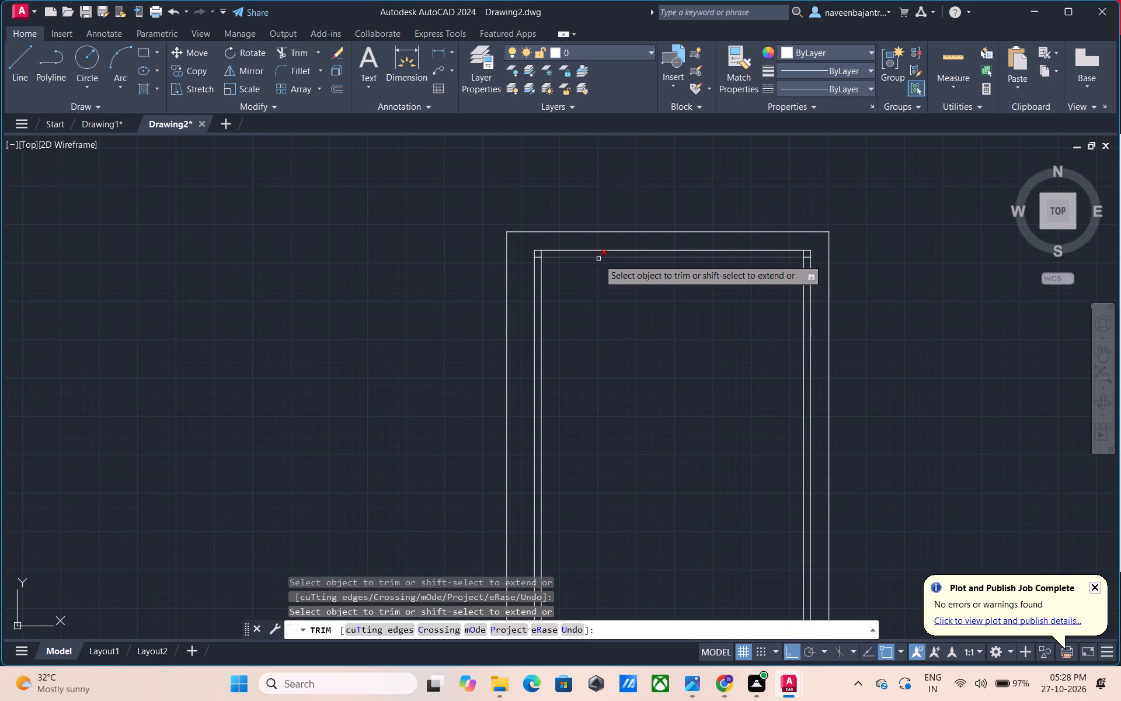
scroll(545, 254, up, 3)
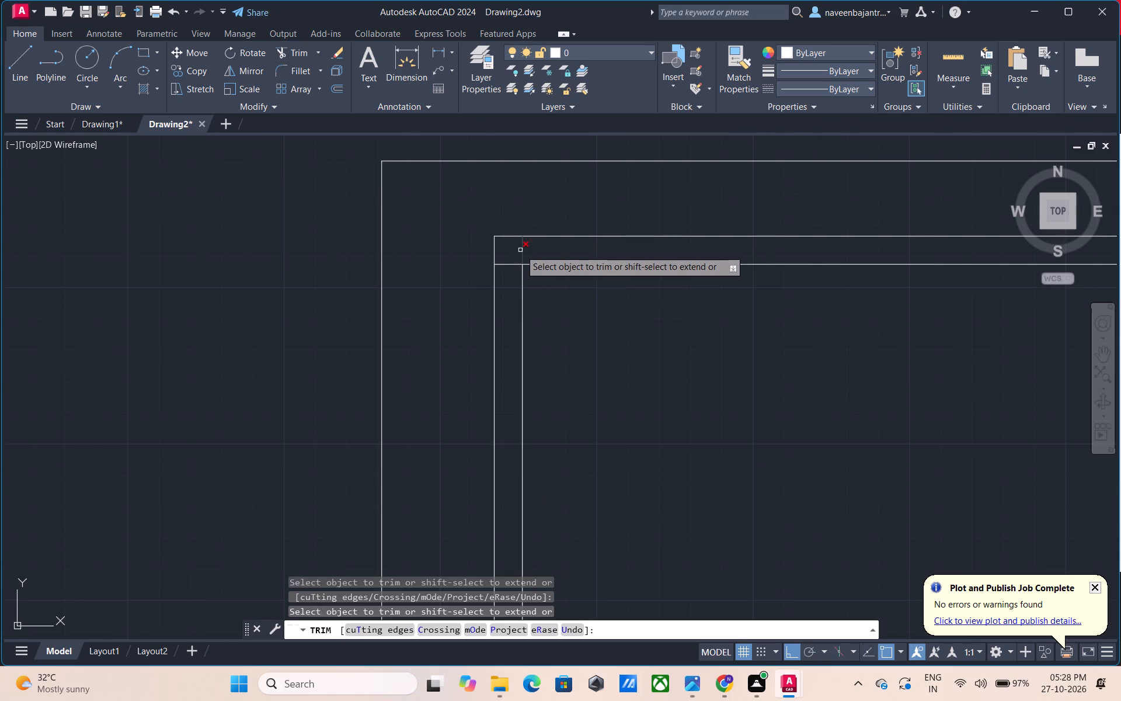
click(520, 250)
click(509, 263)
scroll(509, 263, down, 2)
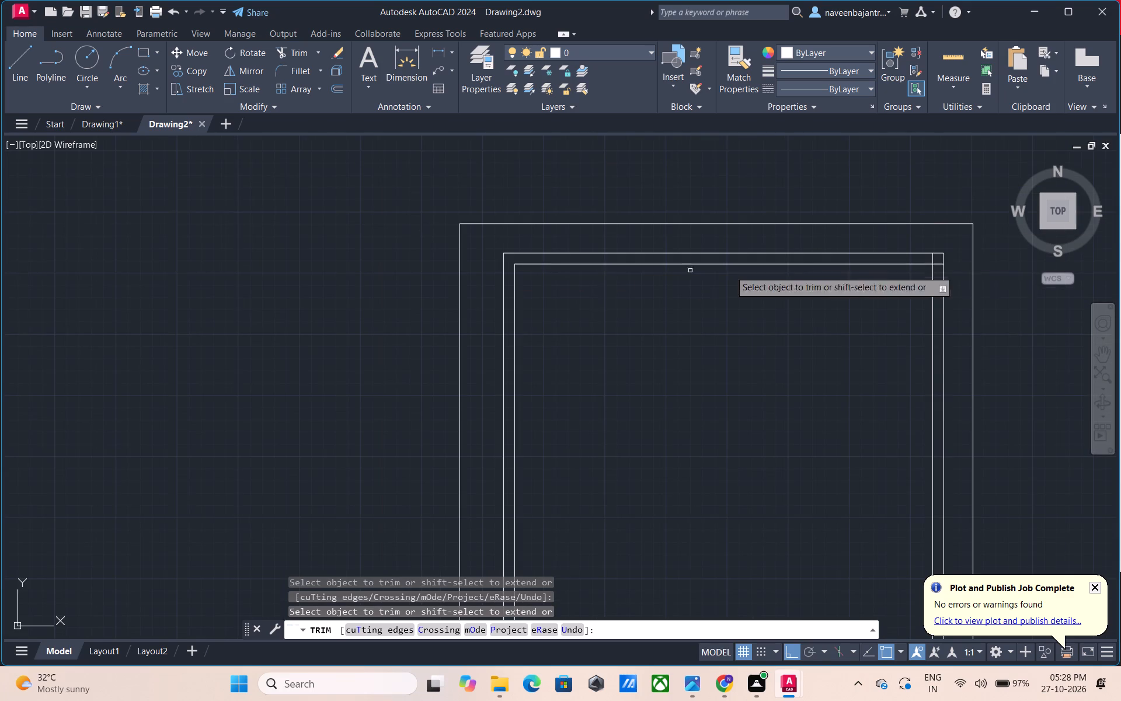
scroll(943, 258, up, 2)
click(933, 273)
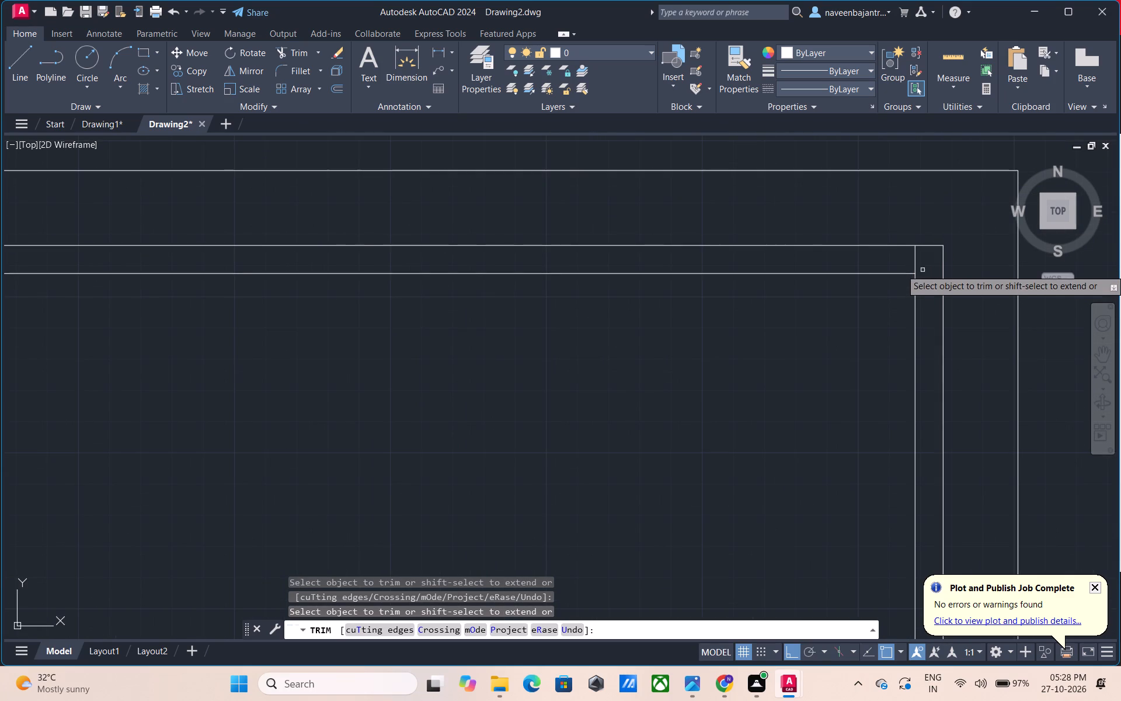
click(915, 264)
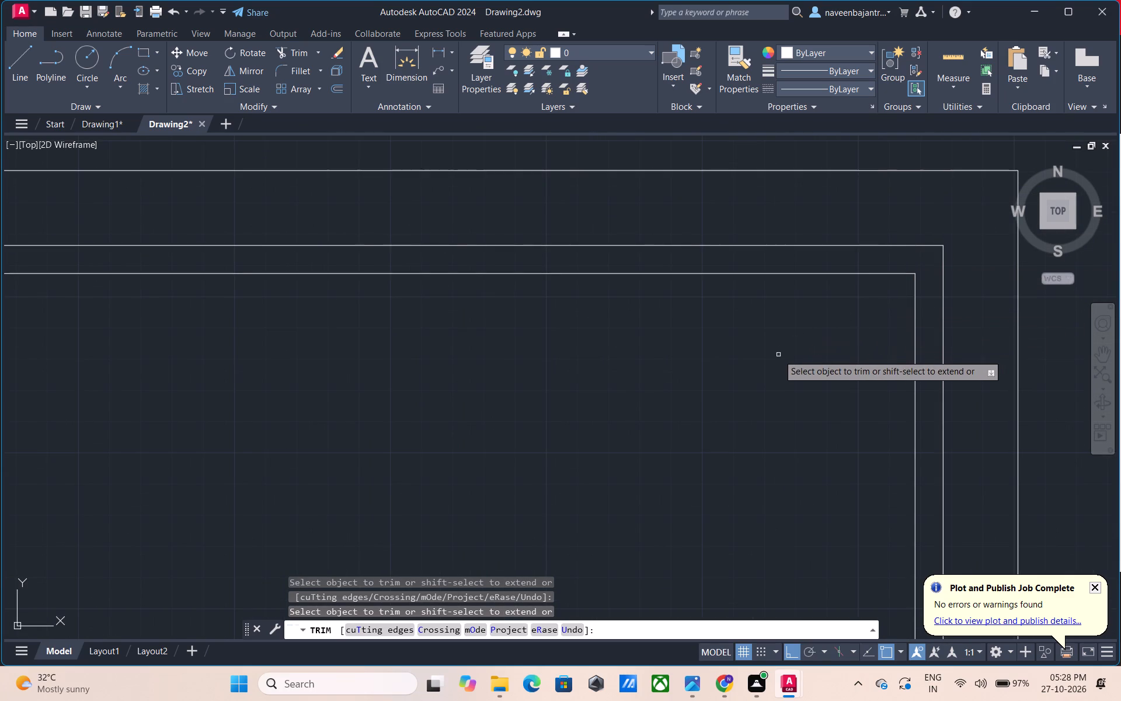
scroll(777, 360, down, 2)
key(Escape)
middle_drag(703, 406, 669, 336)
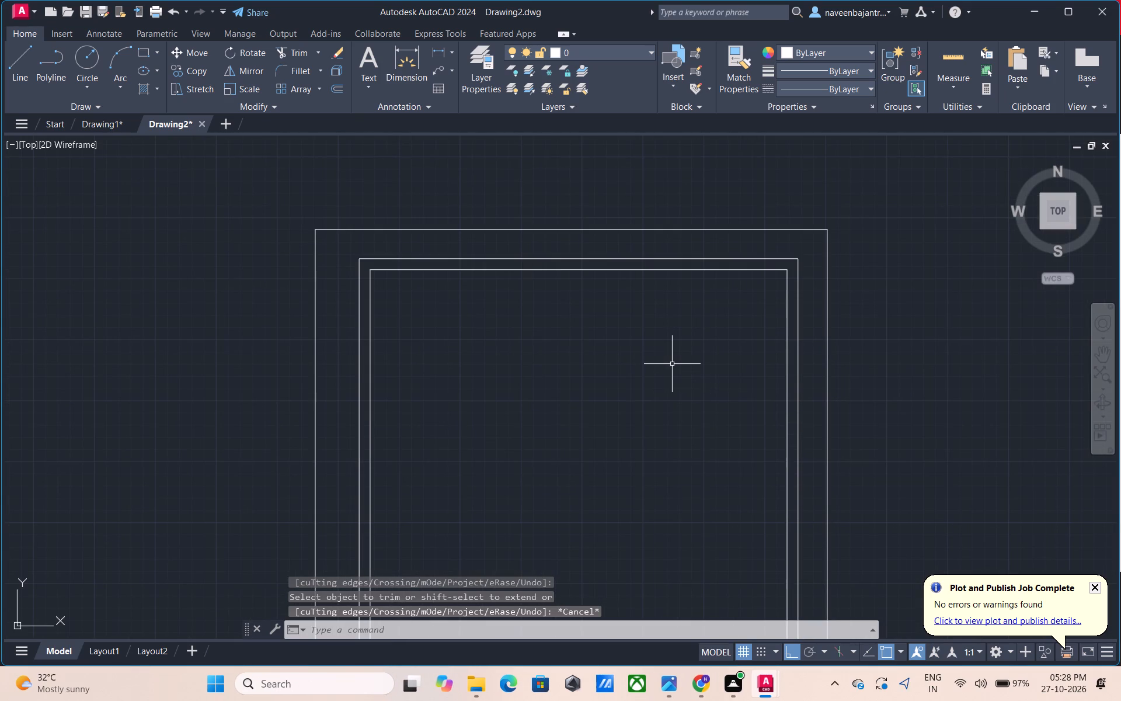
Offset the innermost rectangle's left edge 11' towards the inside for the first vertical partition.
key(Escape)
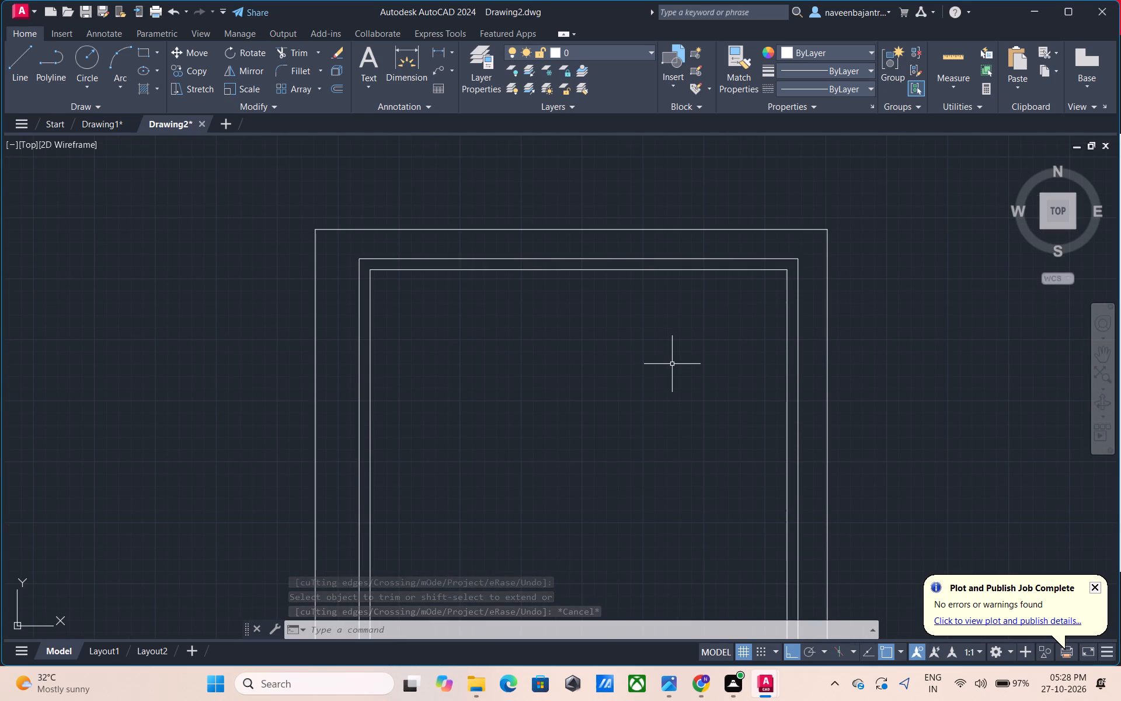
key(Escape)
text(O 11')
key(Return)
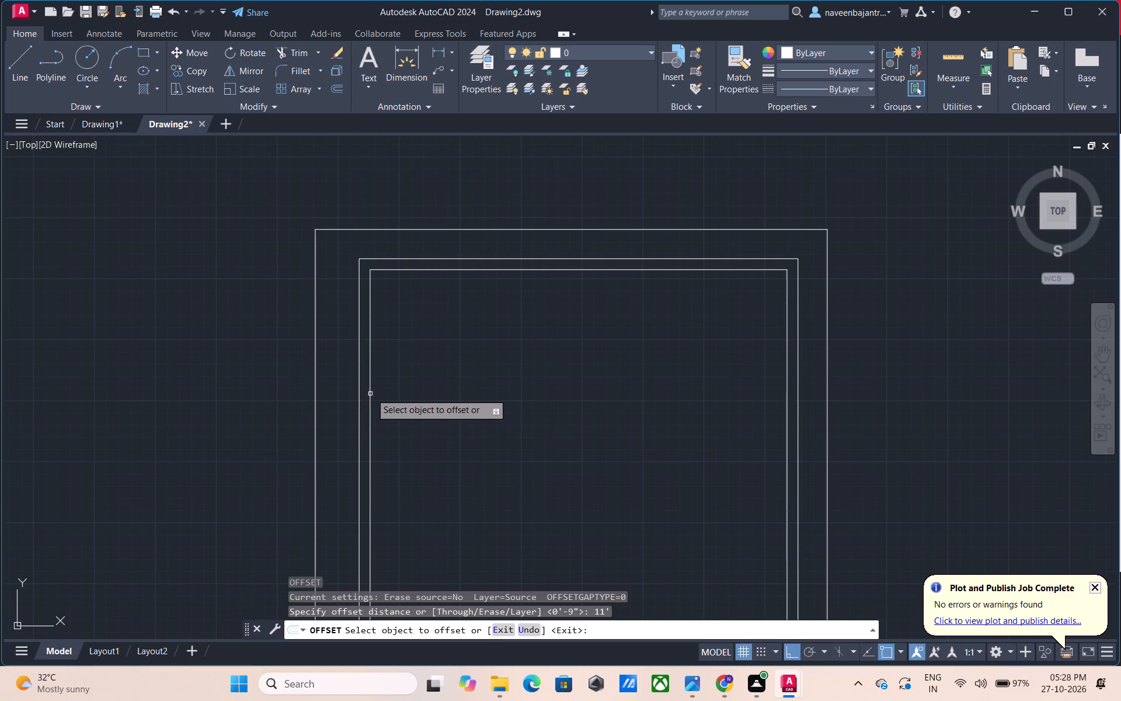
click(371, 393)
click(433, 386)
key(Escape)
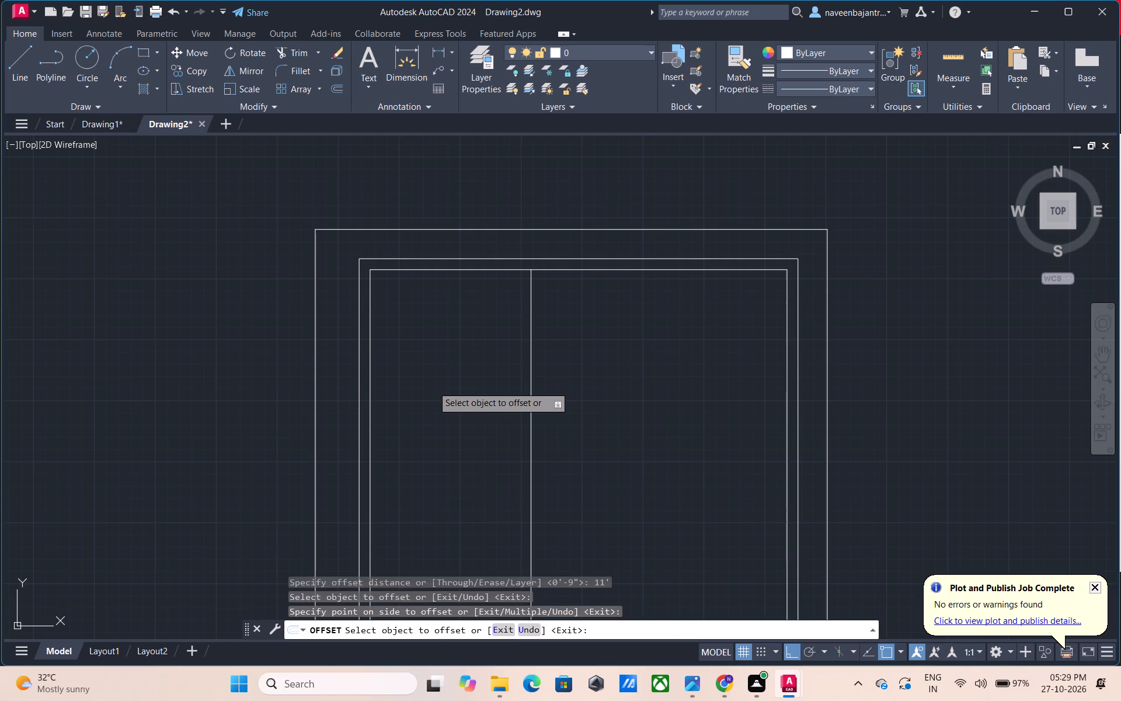
Offset the first vertical partition line 9" to its right to give the partition its thickness.
text(O)
key(space)
key(9)
key(shift+quotedbl)
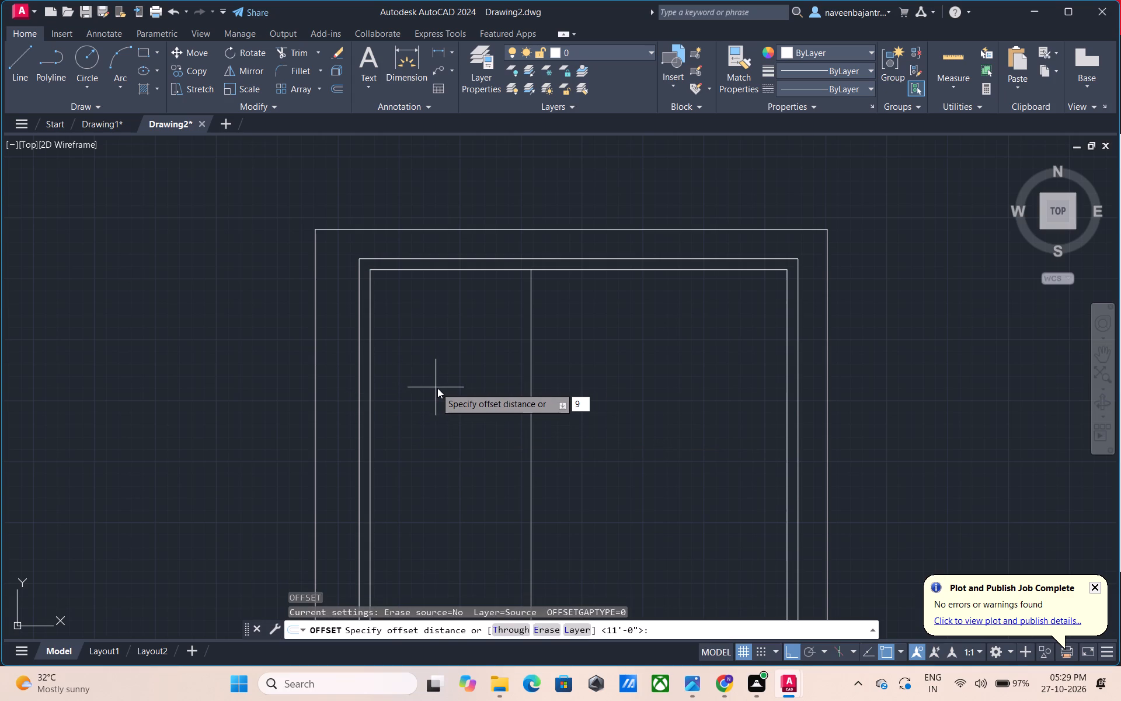
key(Return)
click(532, 398)
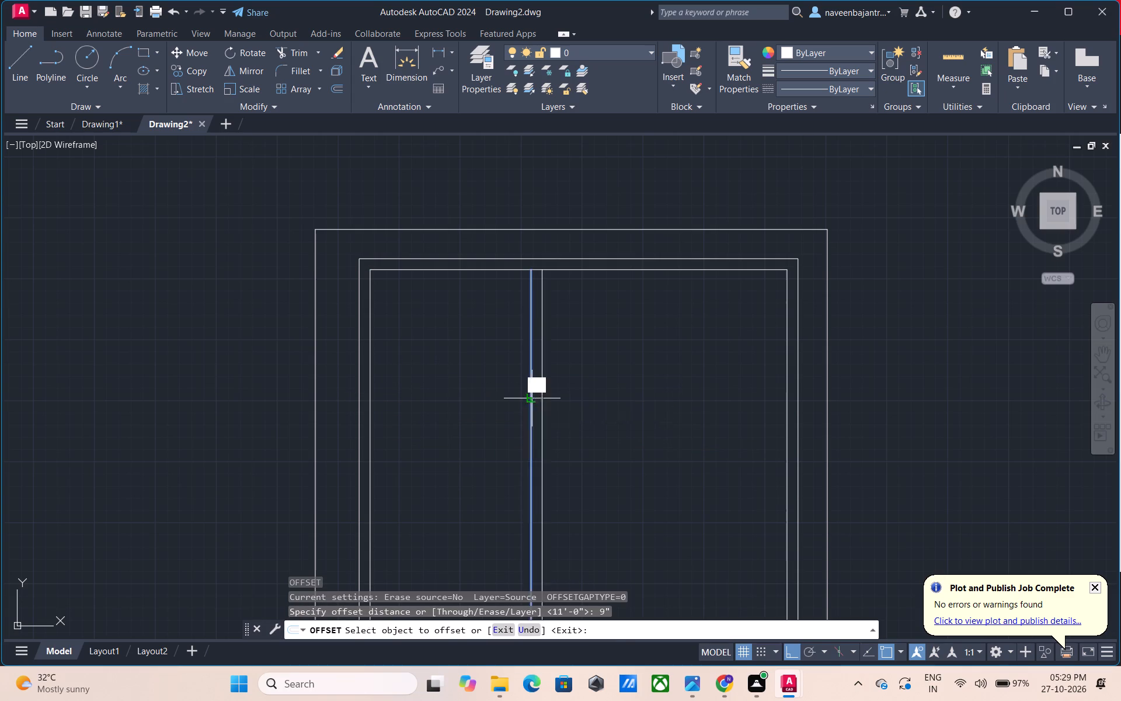
click(559, 393)
key(Escape)
key(Escape)
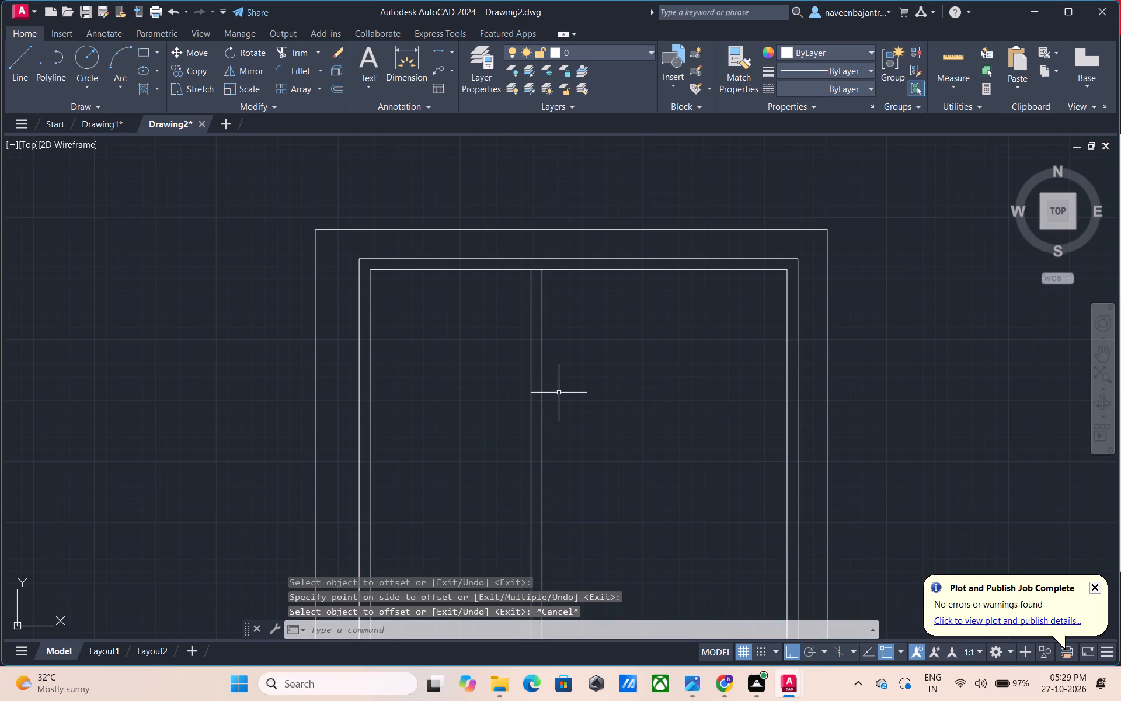
Offset the right face of the first vertical partition 5' to the right for a second partition.
text(O)
key(space)
key(5)
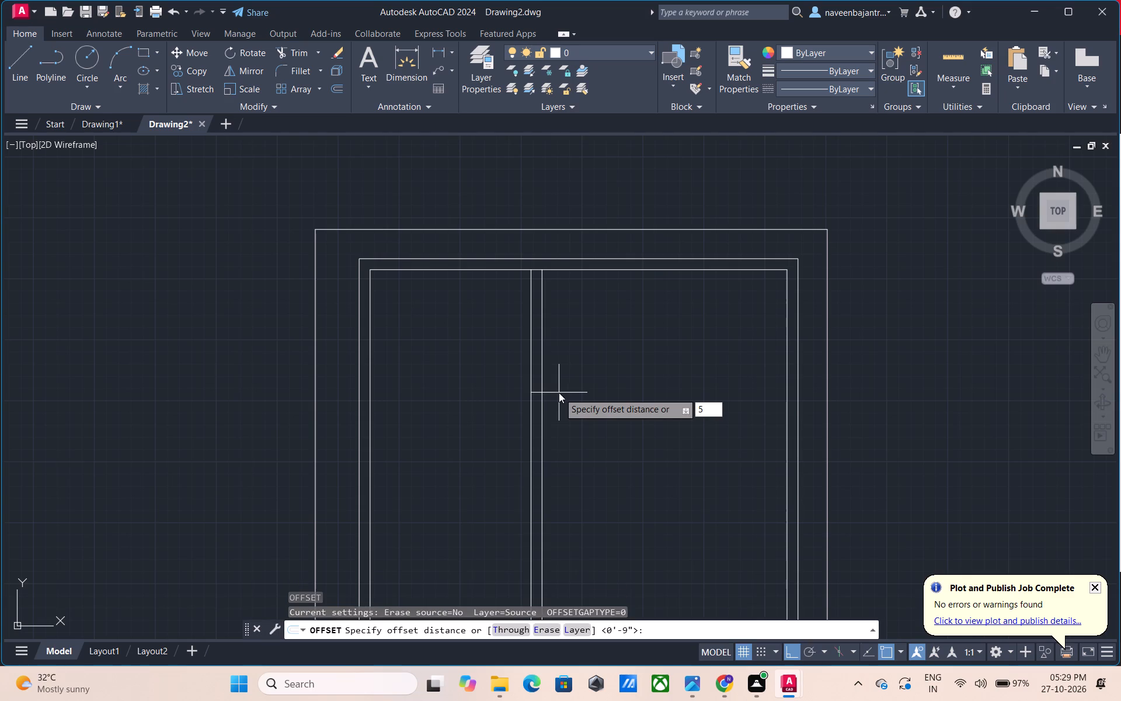
key(apostrophe)
key(Return)
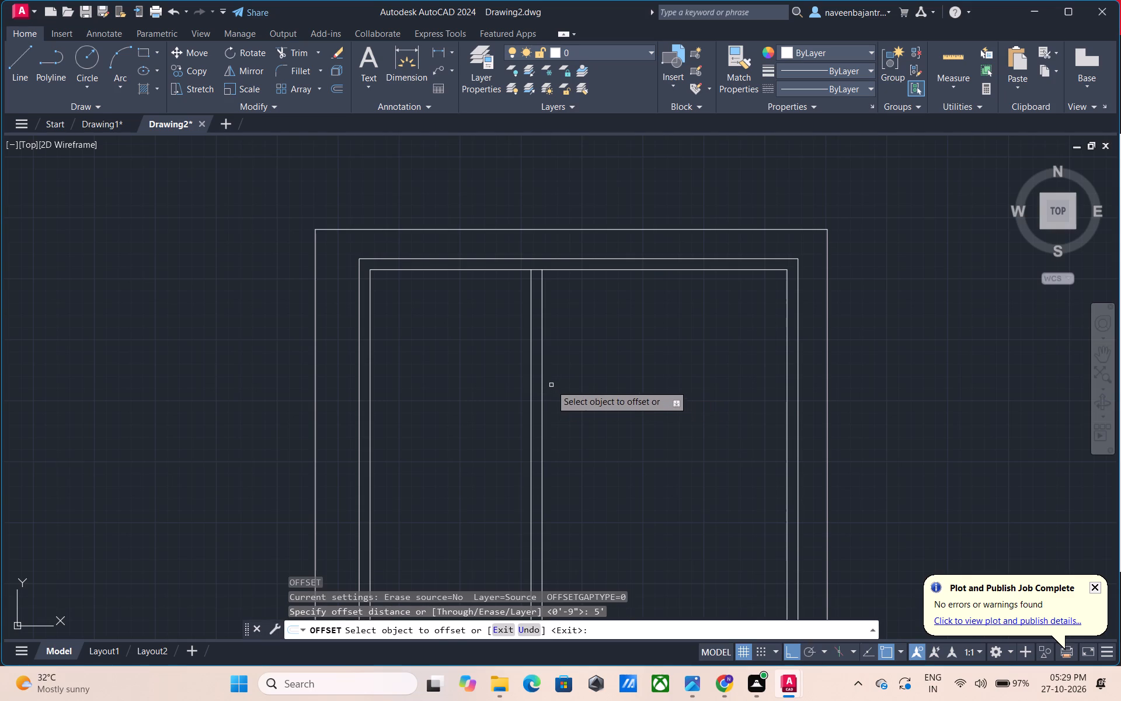
click(541, 365)
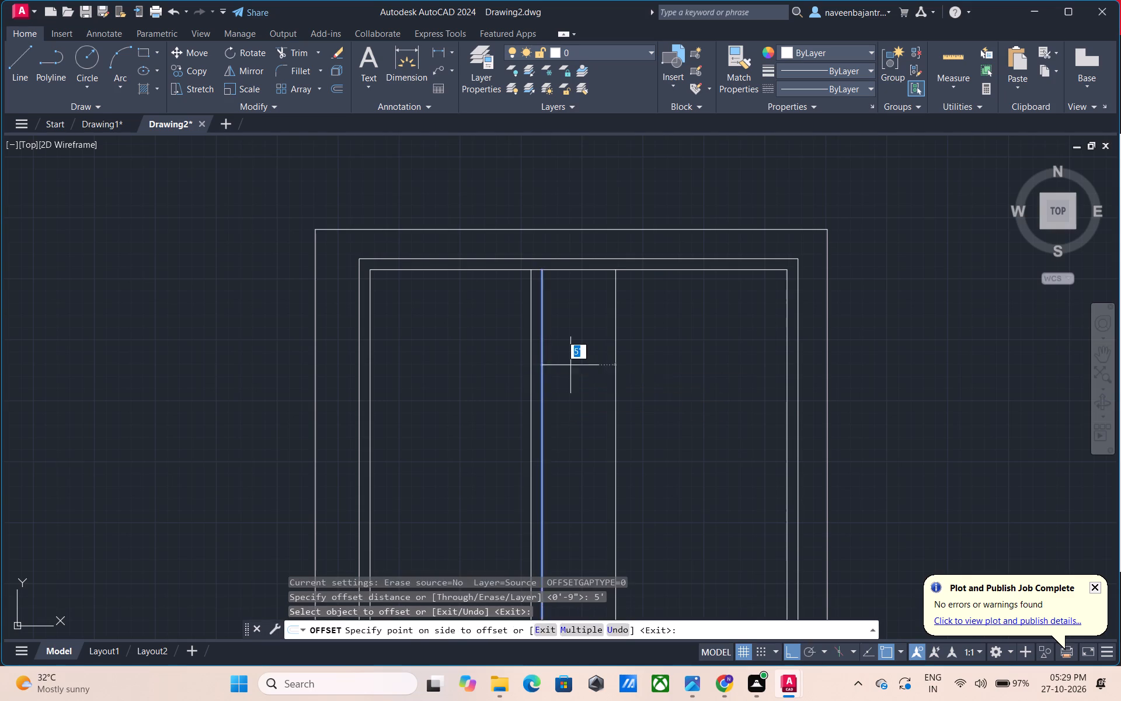
click(598, 367)
key(Escape)
Offset the second vertical partition line 9" to its right to give that partition its thickness.
text(O 9)
key(shift+quotedbl)
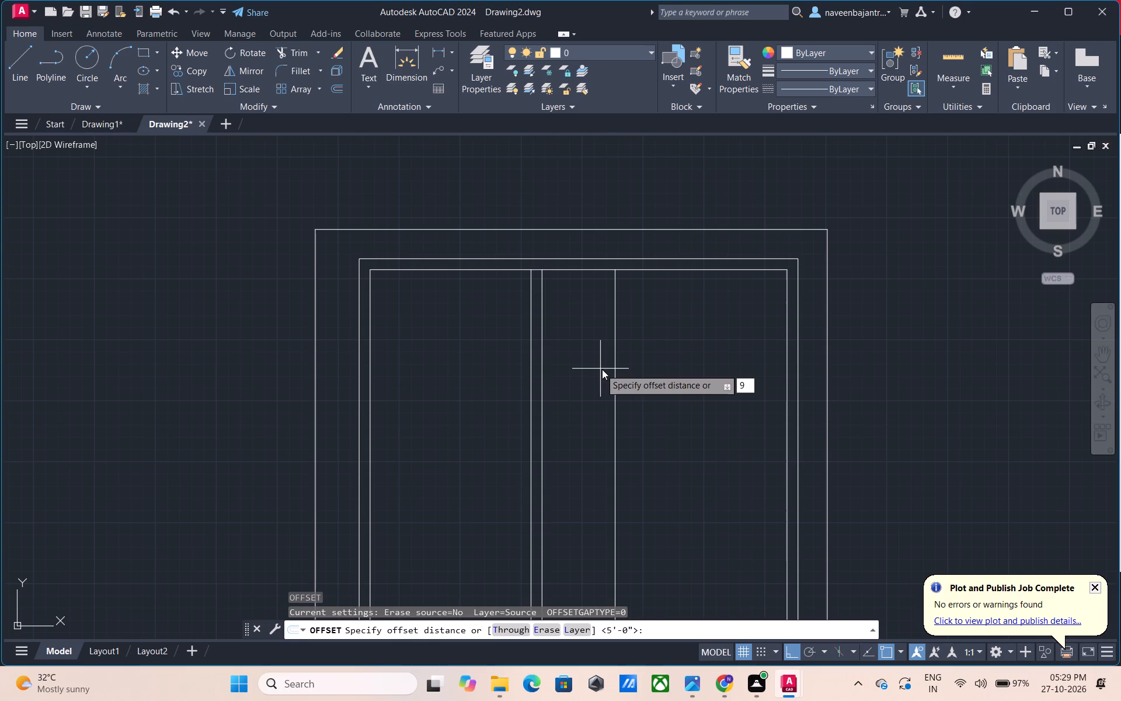
key(Return)
click(616, 363)
click(663, 353)
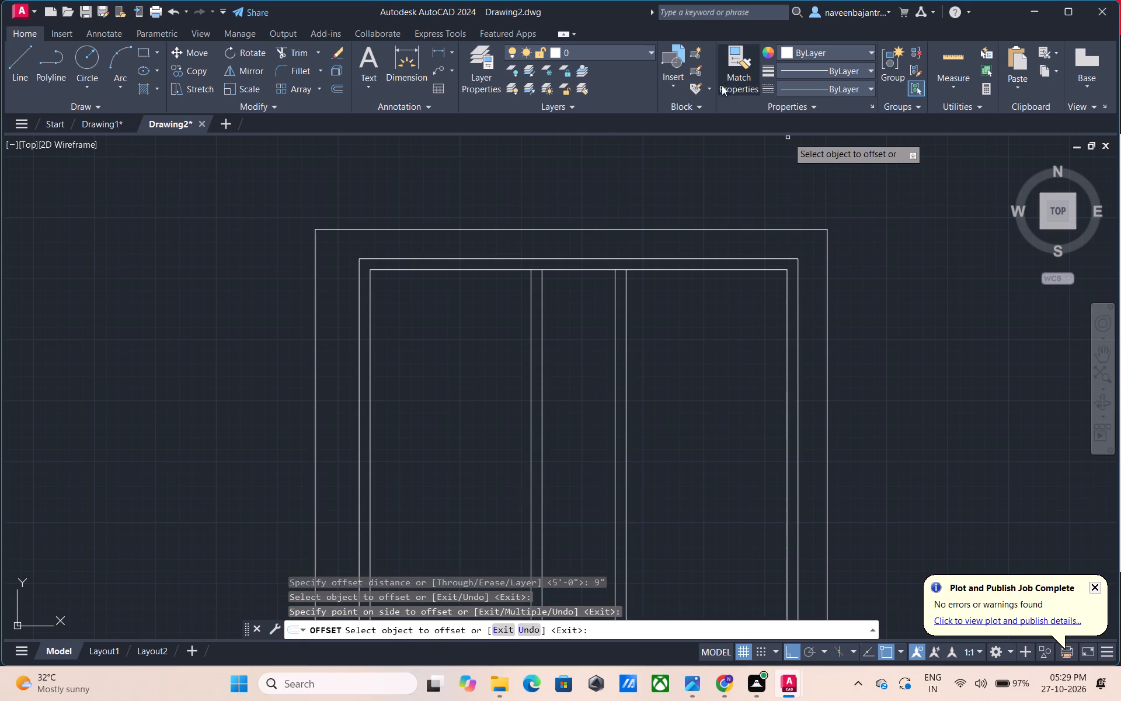
key(Escape)
Check the clear width between the second partition's right face and the right outer wall's inner face with a temporary dimension.
click(420, 66)
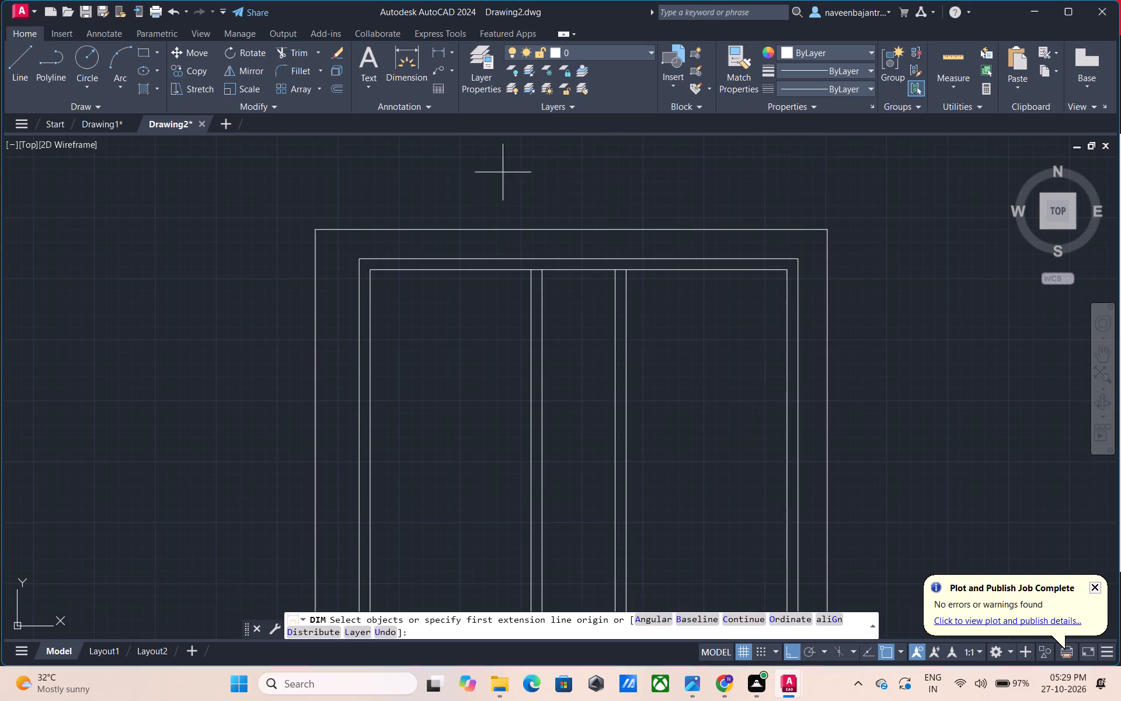
click(623, 268)
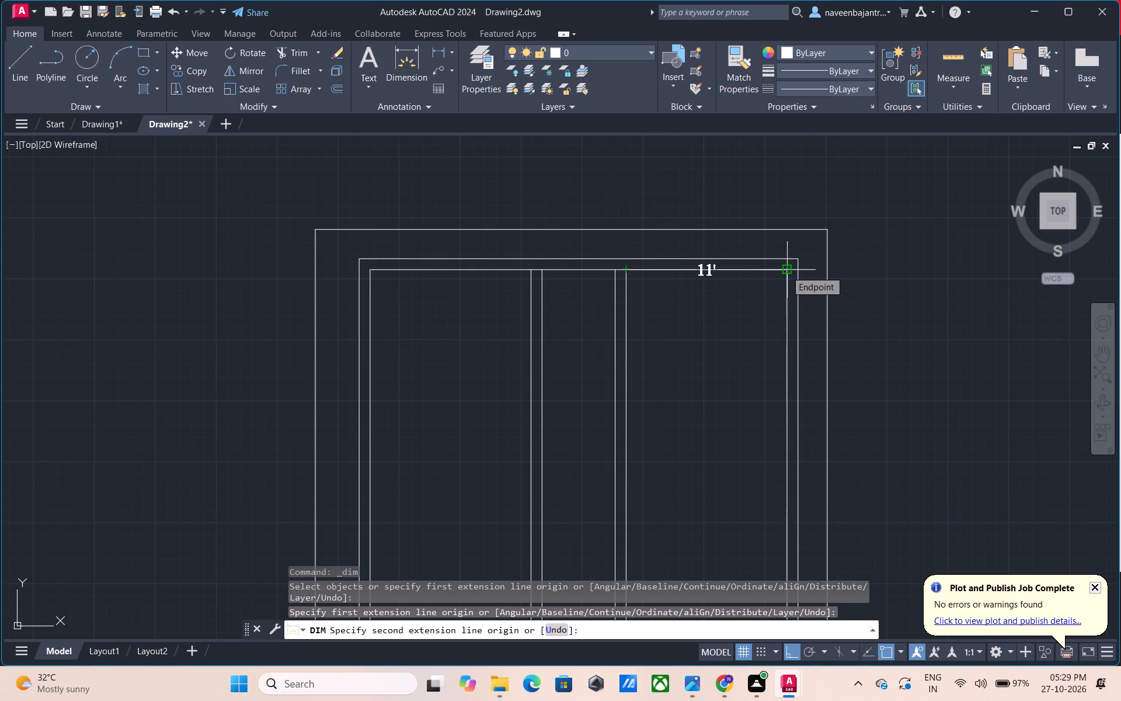
key(Escape)
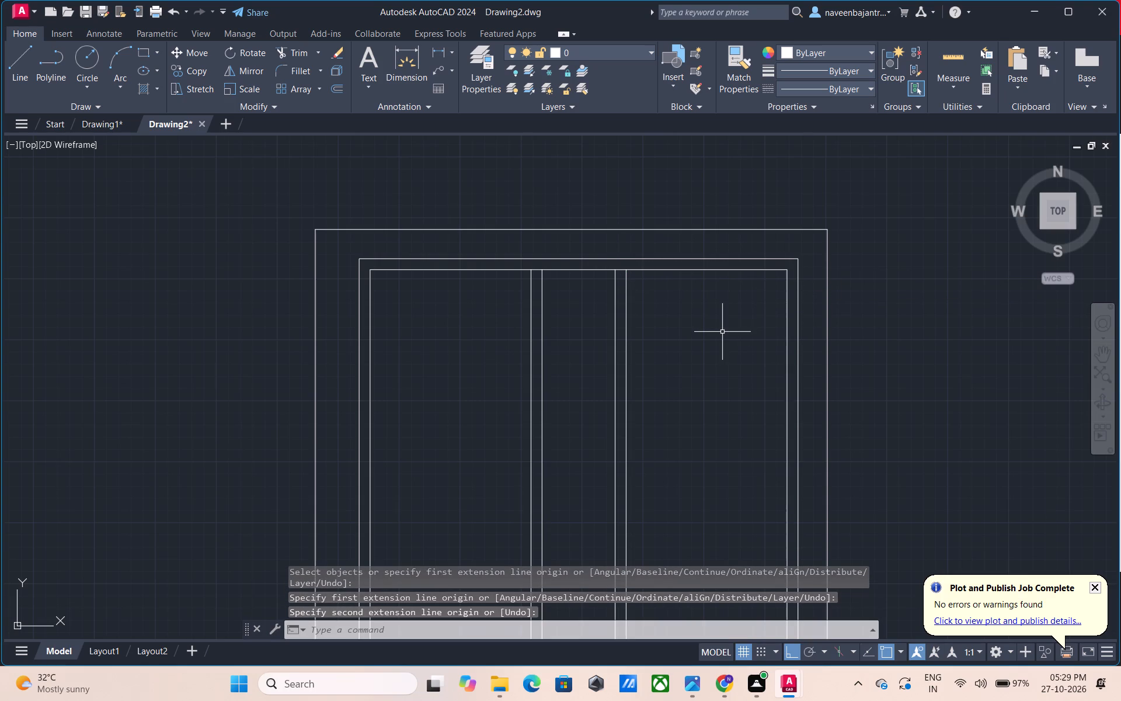
Offset the innermost rectangle's top edge 10' downward for the horizontal partition.
middle_drag(720, 340, 725, 290)
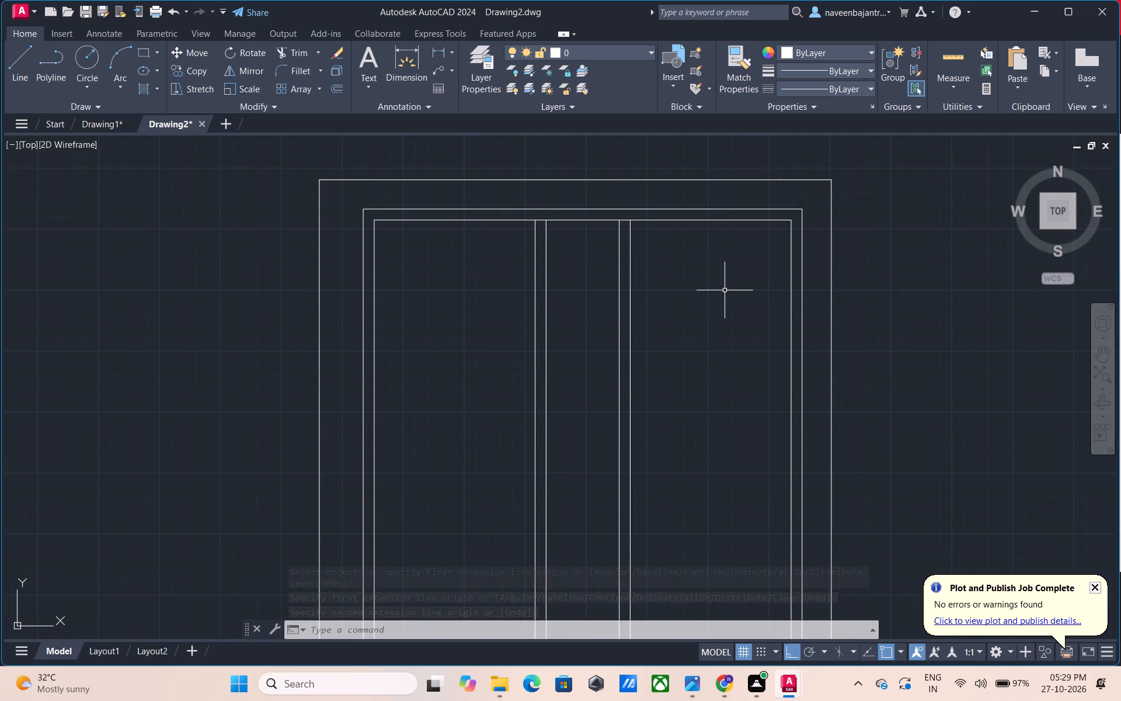
key(Escape)
text(O)
key(space)
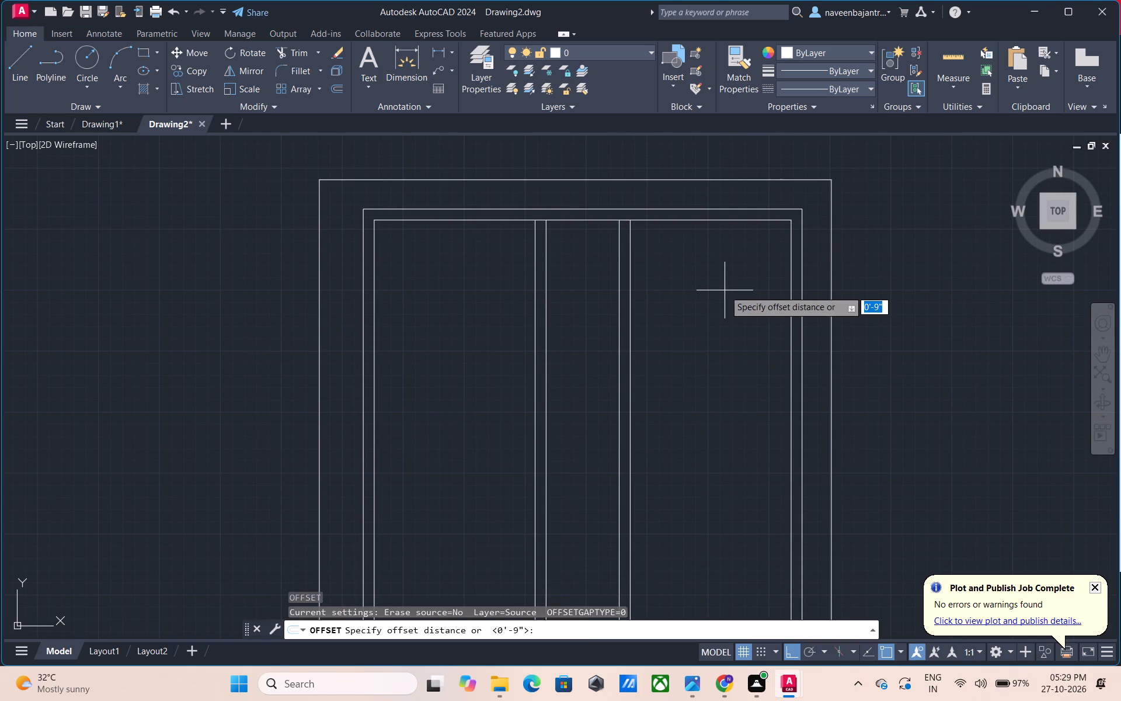
key(1)
text(0')
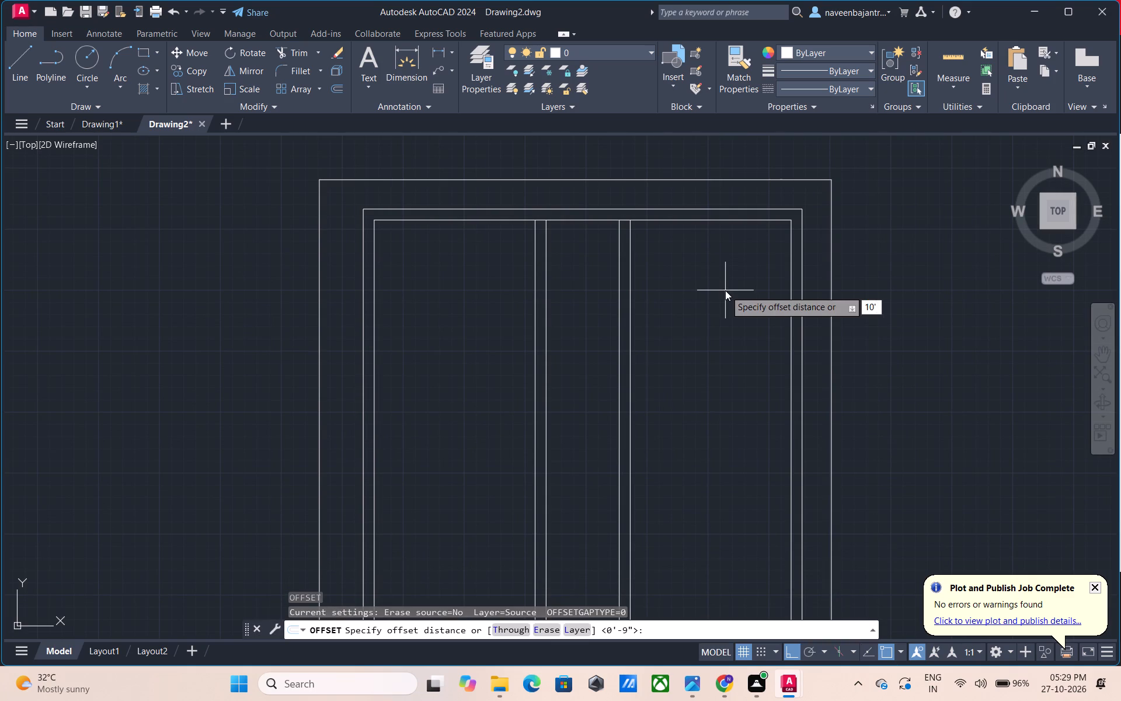
key(Return)
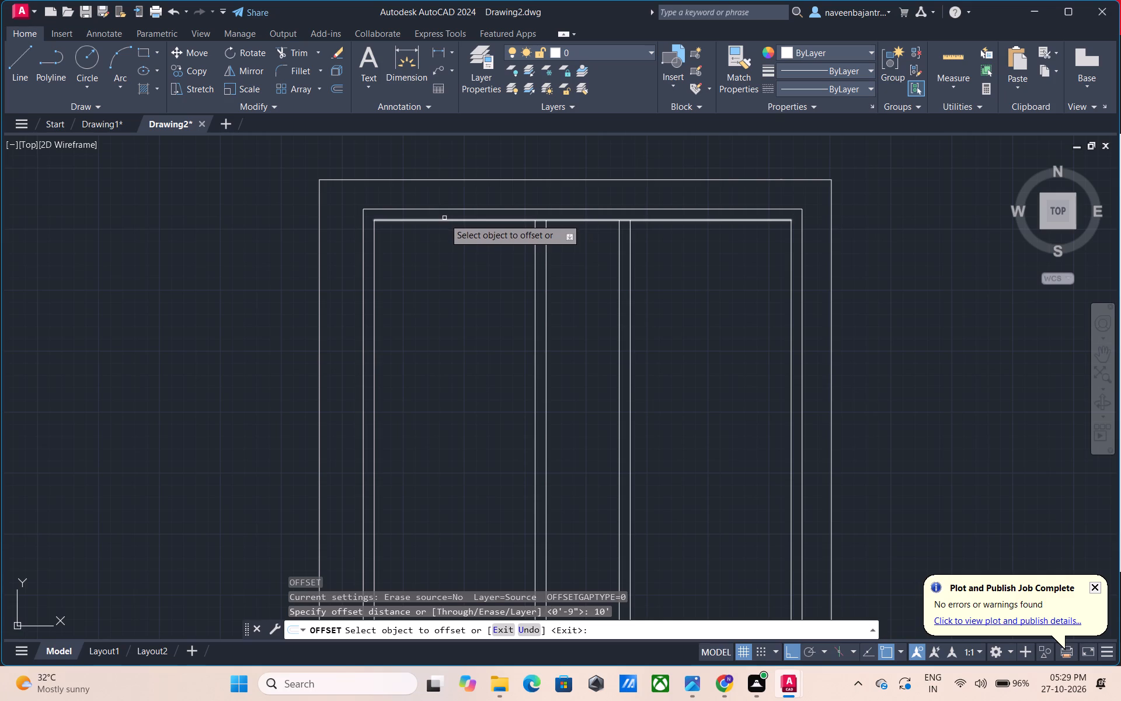
click(445, 220)
click(450, 270)
key(Escape)
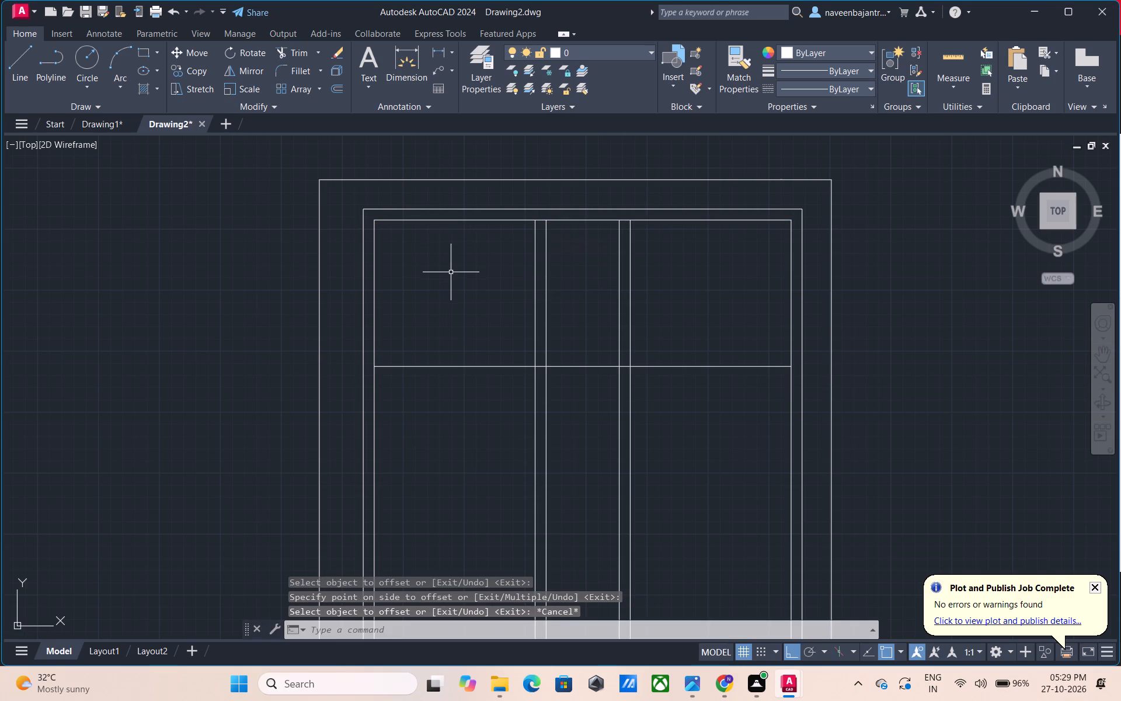
Offset the horizontal partition line 9" downward to give the partition its thickness.
text(O)
key(space)
key(9)
key(shift+quotedbl)
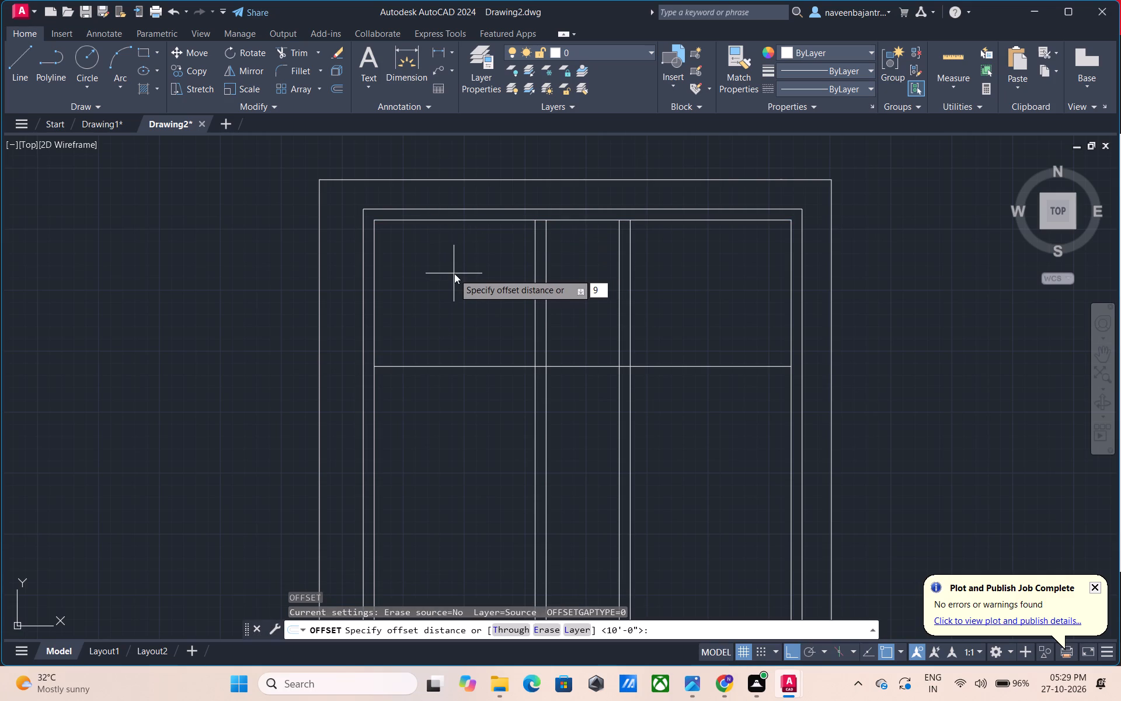
key(Return)
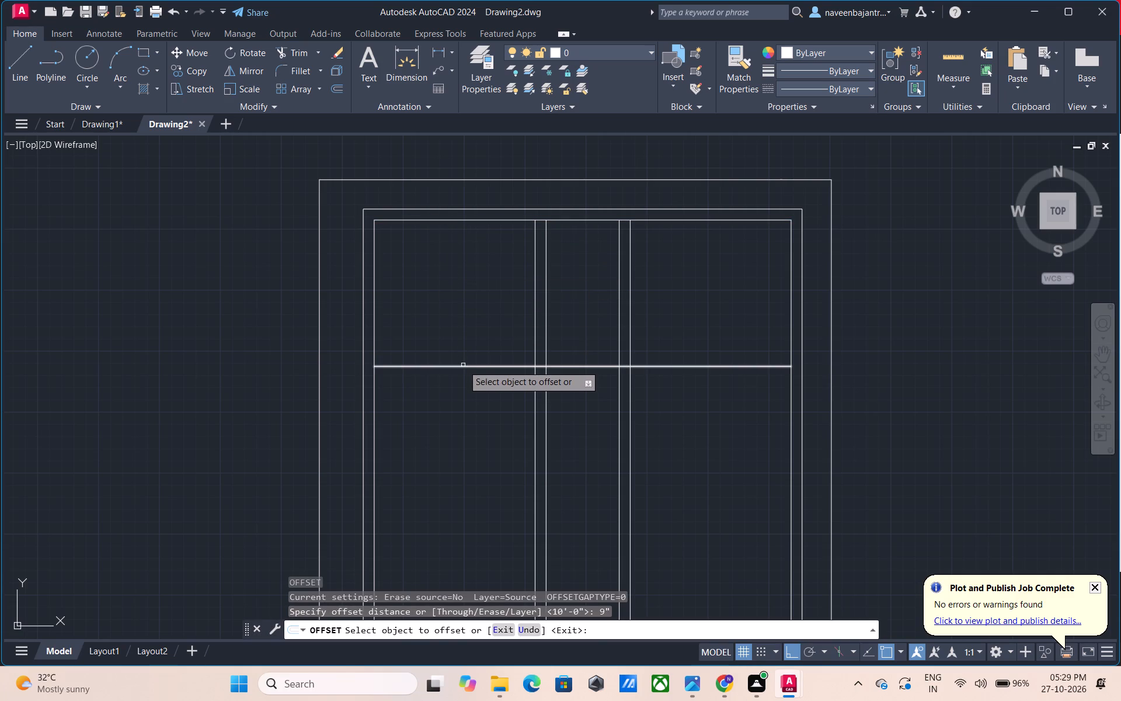
drag(463, 366, 464, 386)
click(465, 401)
key(Escape)
Trim the horizontal partition beyond the second vertical partition, clear the lines inside their junction, and remove the second partition's left face below it.
text(TR)
key(space)
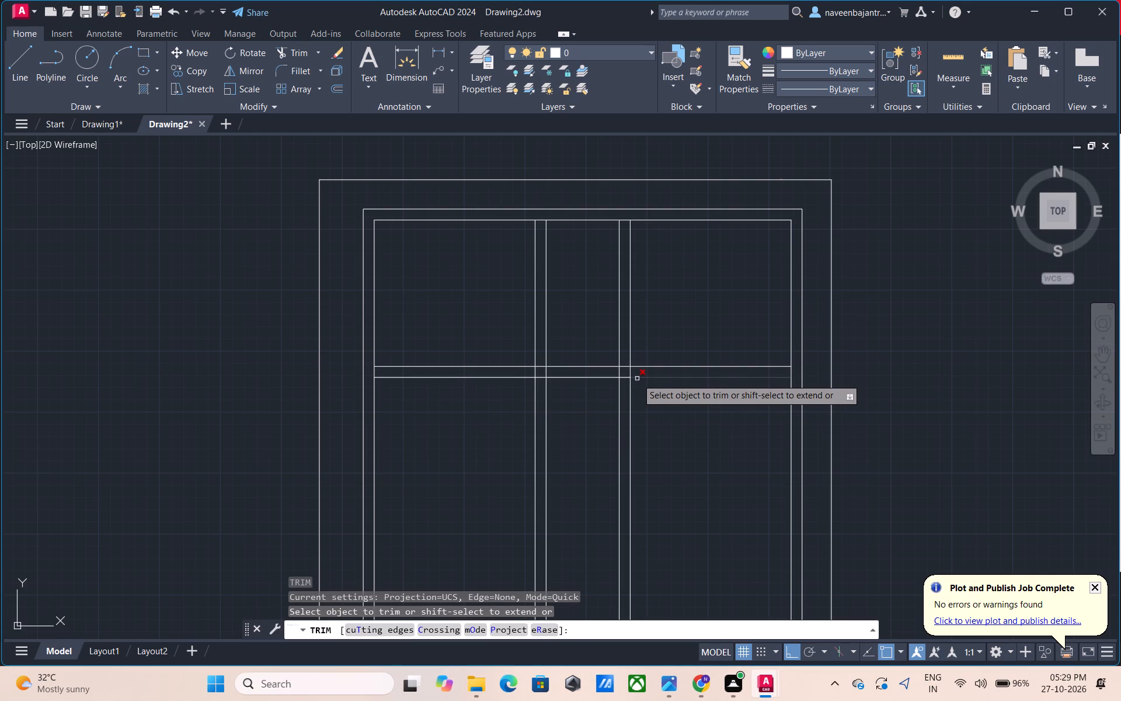
click(637, 379)
click(641, 366)
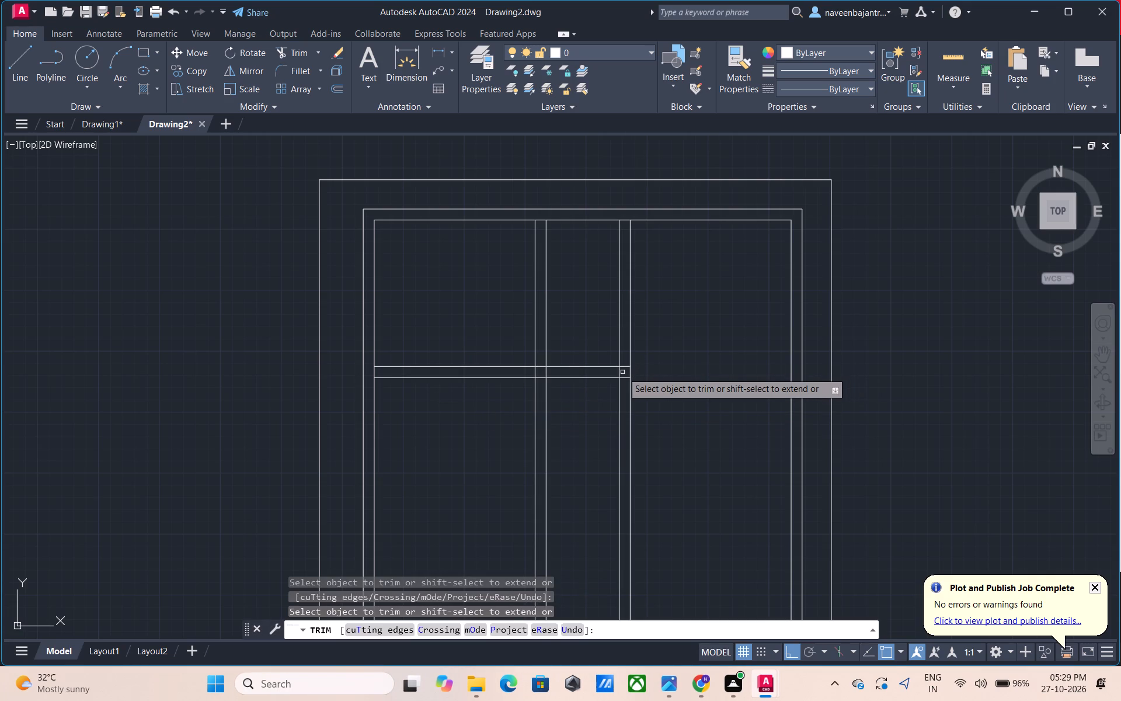
click(618, 372)
click(622, 366)
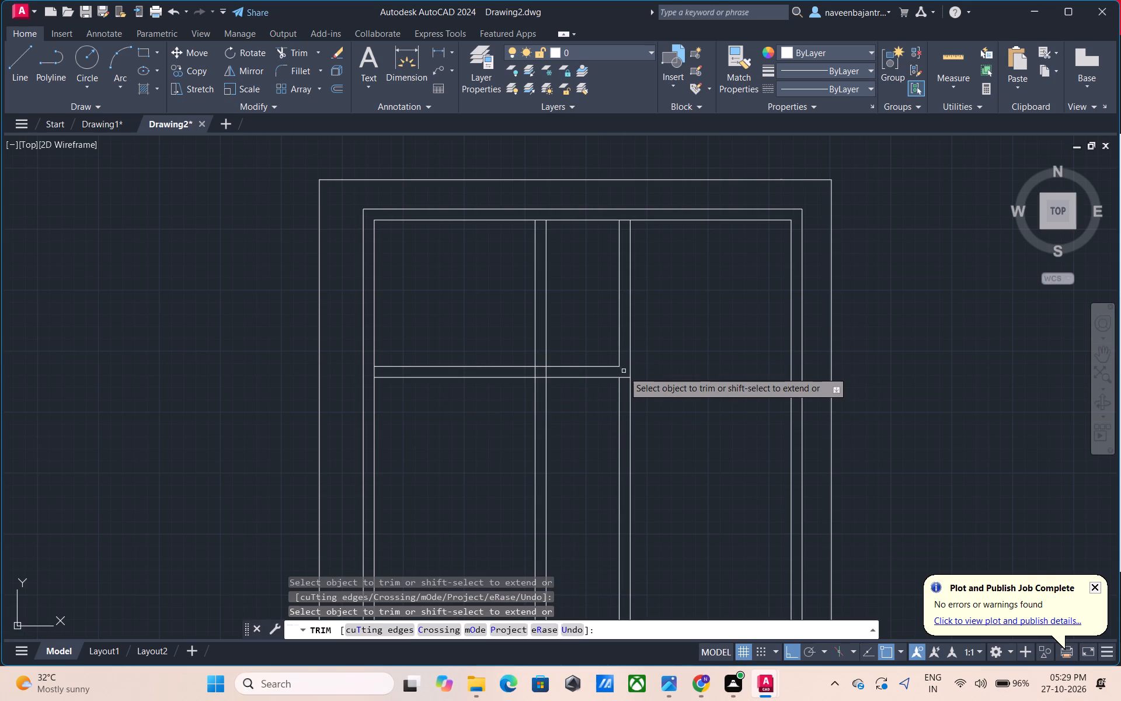
click(624, 377)
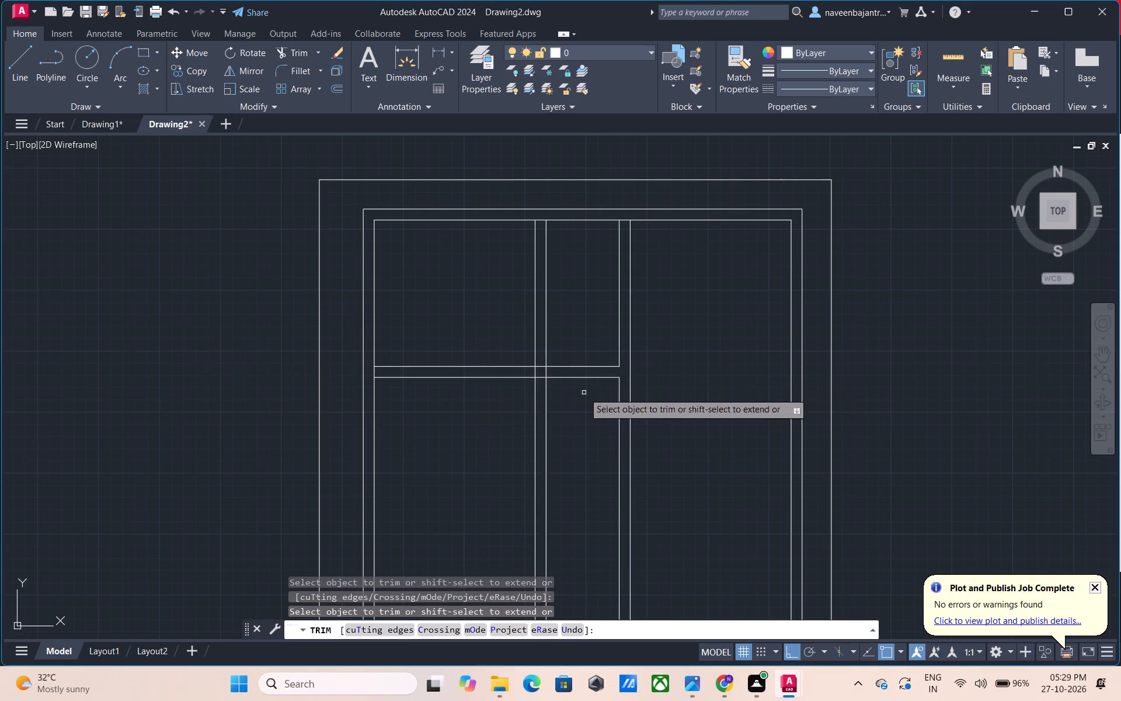
click(621, 394)
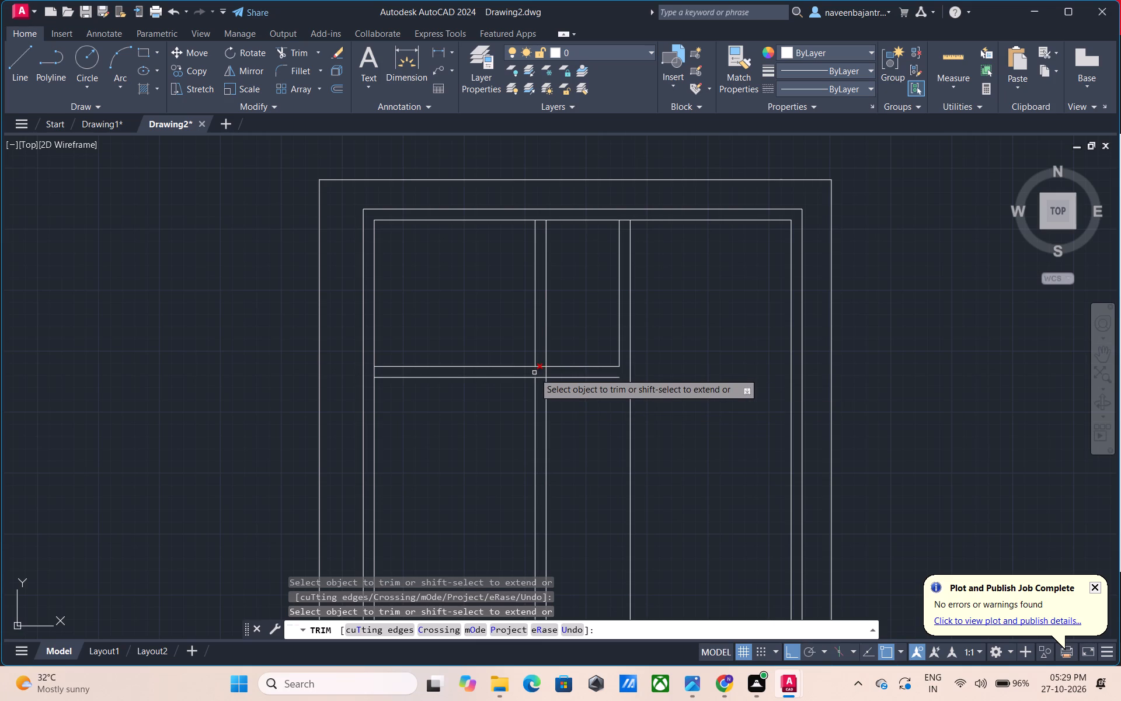
Trim the crossing lines between the first vertical partition and the horizontal partition to open their junction.
click(534, 373)
click(541, 365)
click(546, 371)
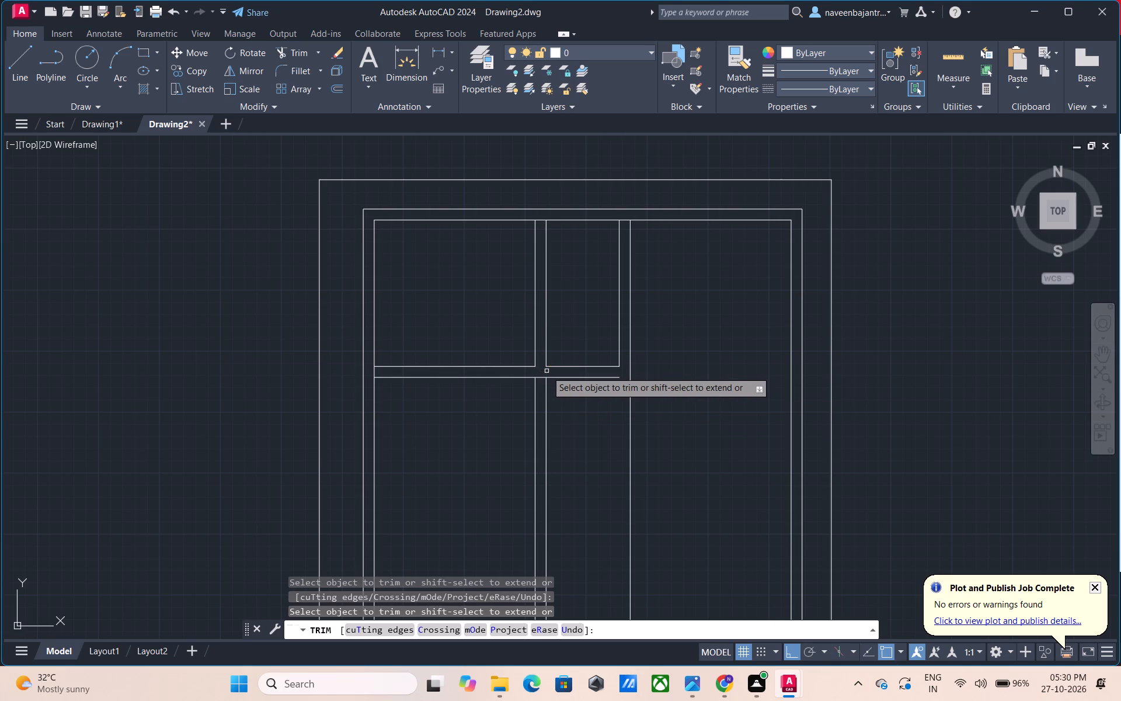
key(Escape)
Draw a short line extending the horizontal partition's lower face past the second vertical partition's right face, and regenerate the drawing.
key(l)
key(space)
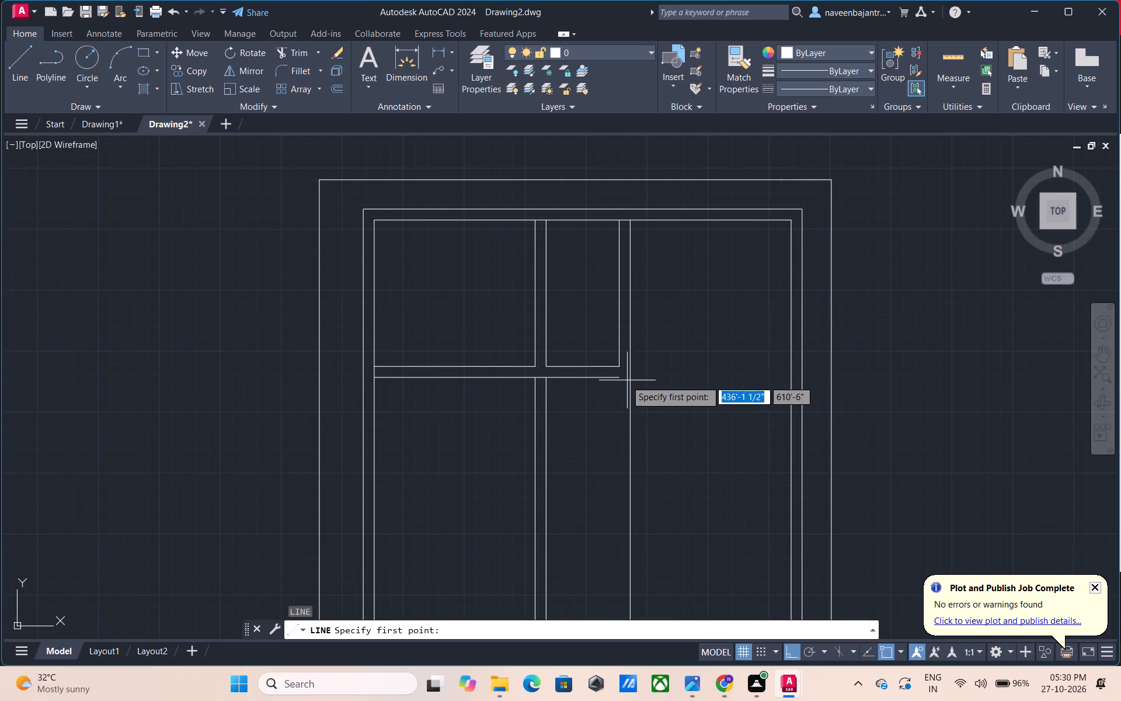
click(622, 379)
click(642, 374)
key(Escape)
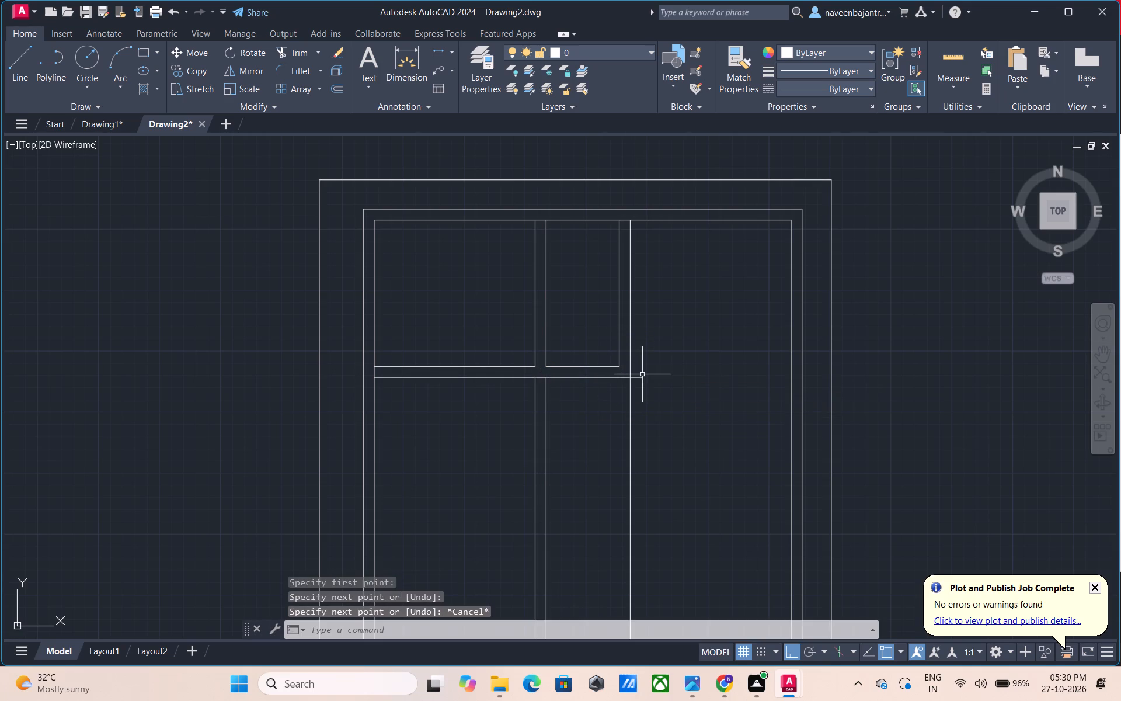
text(RE)
key(space)
key(Escape)
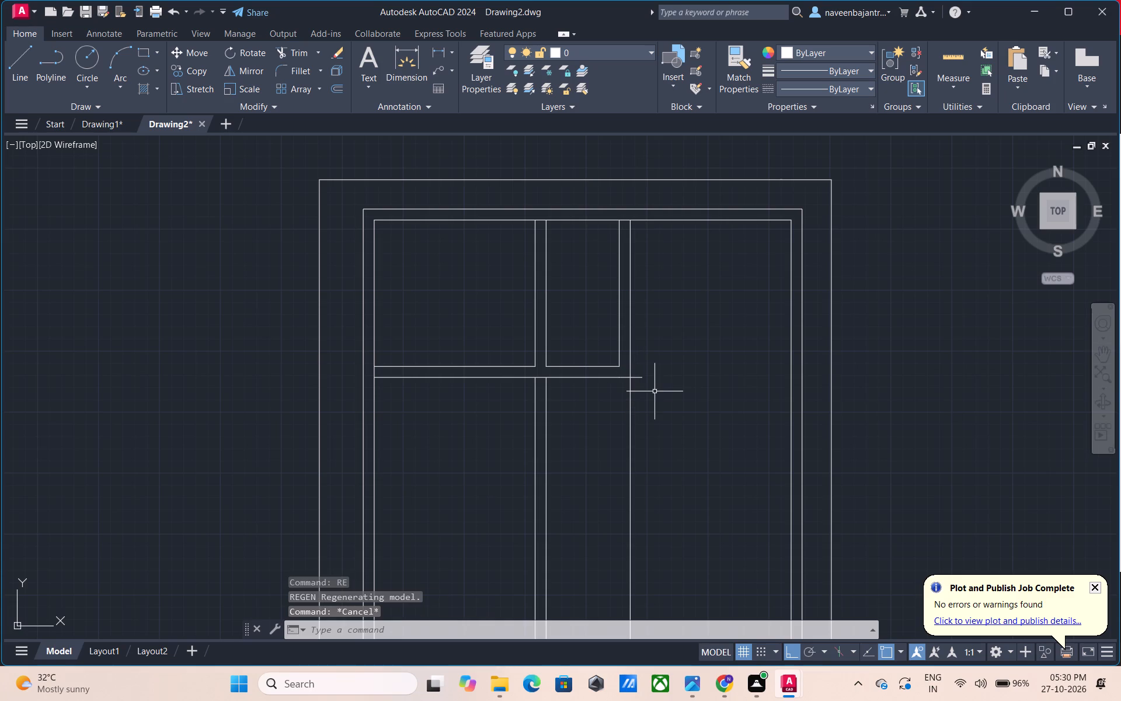
Trim the vertical partition lines remaining below the horizontal partition and the short overhang at its right corner.
text(TR)
key(space)
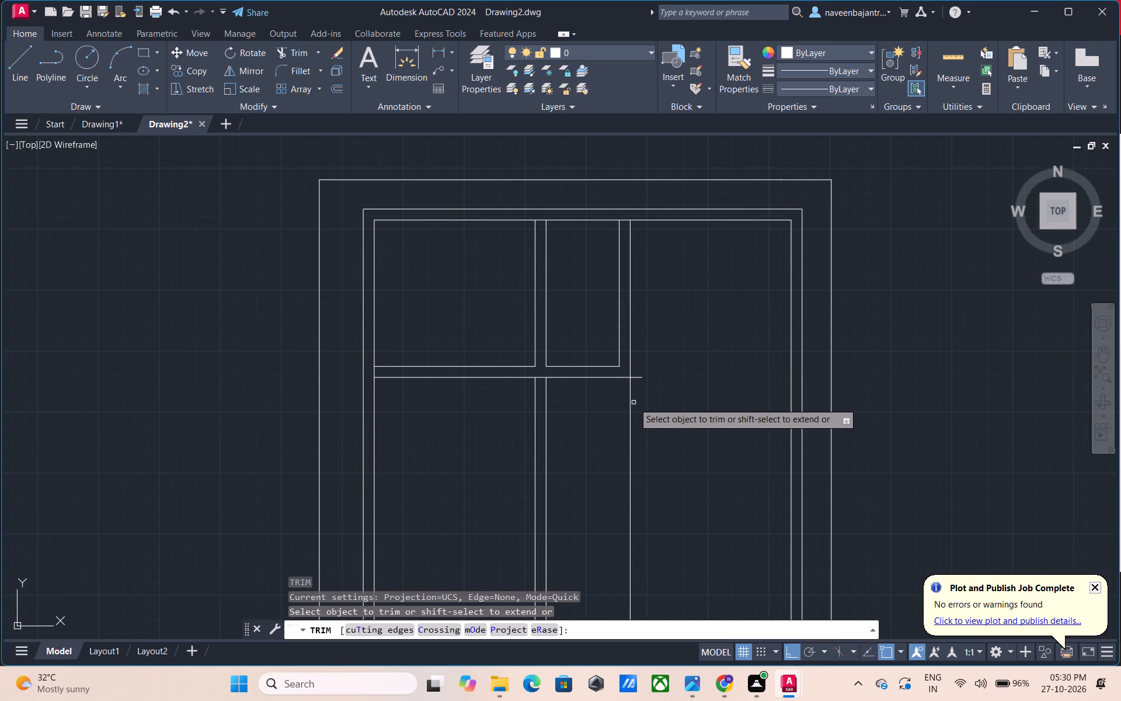
click(631, 405)
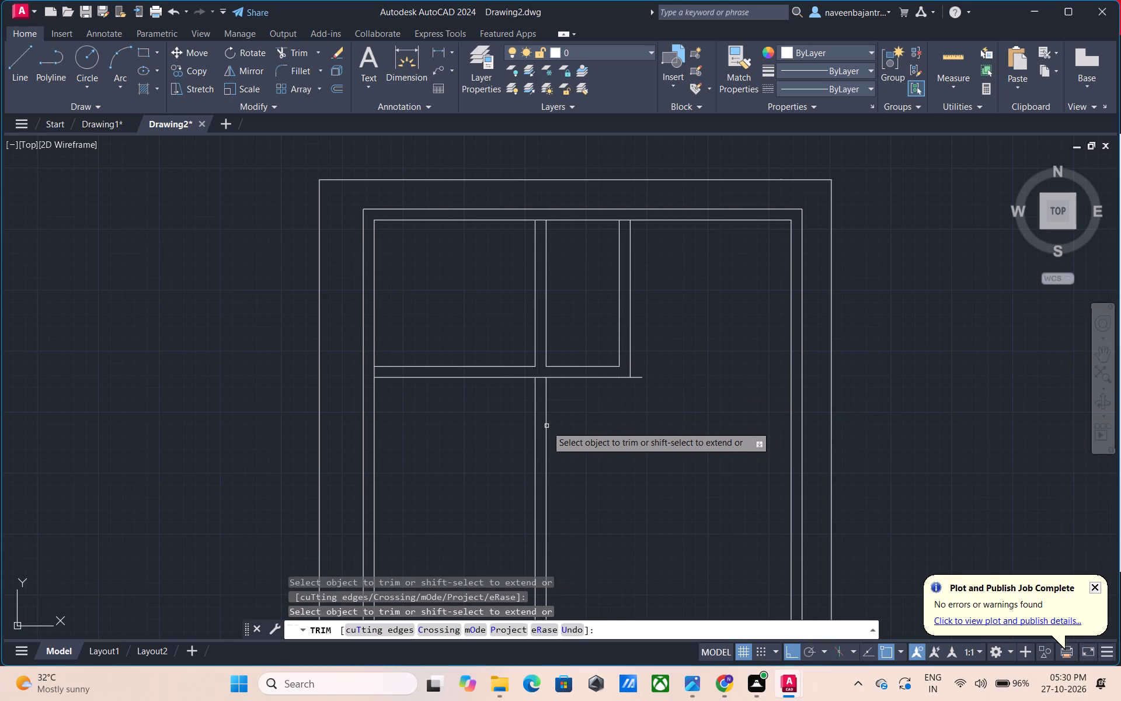
click(546, 426)
click(535, 428)
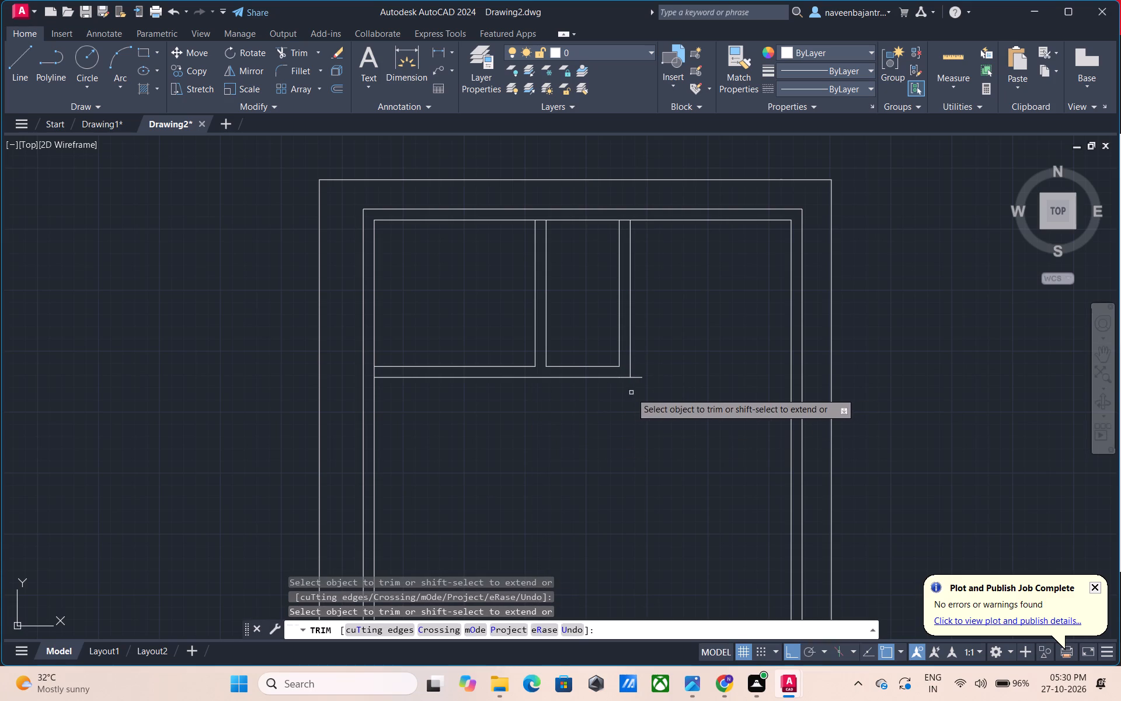
click(636, 379)
key(Escape)
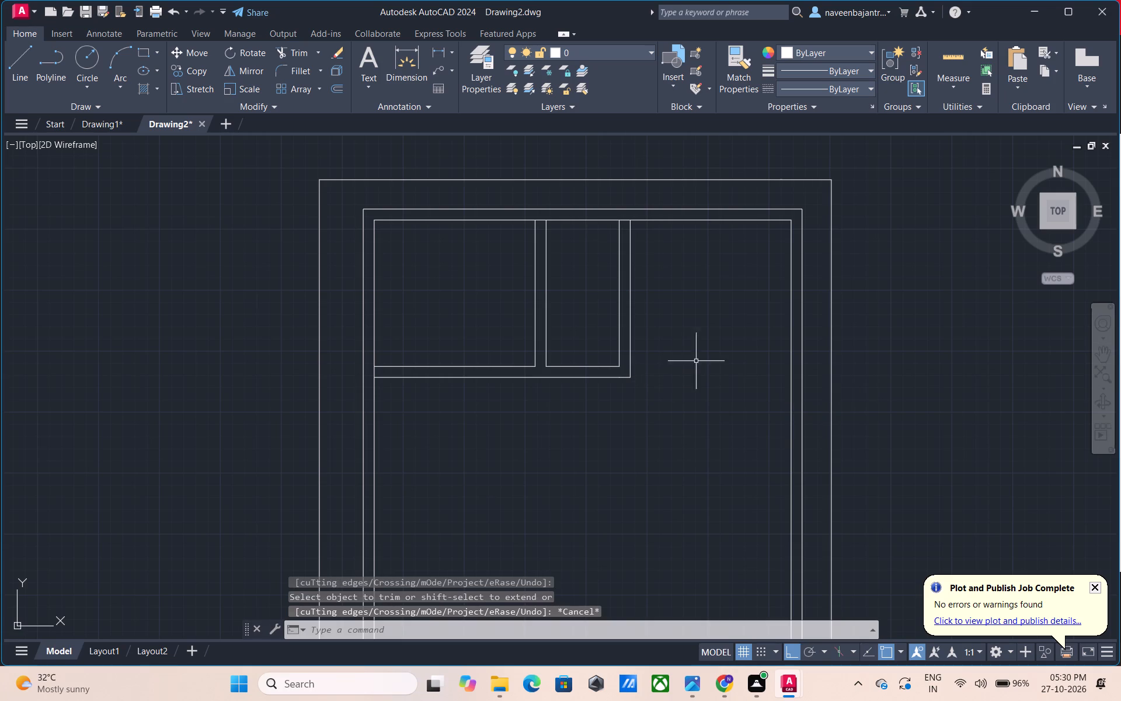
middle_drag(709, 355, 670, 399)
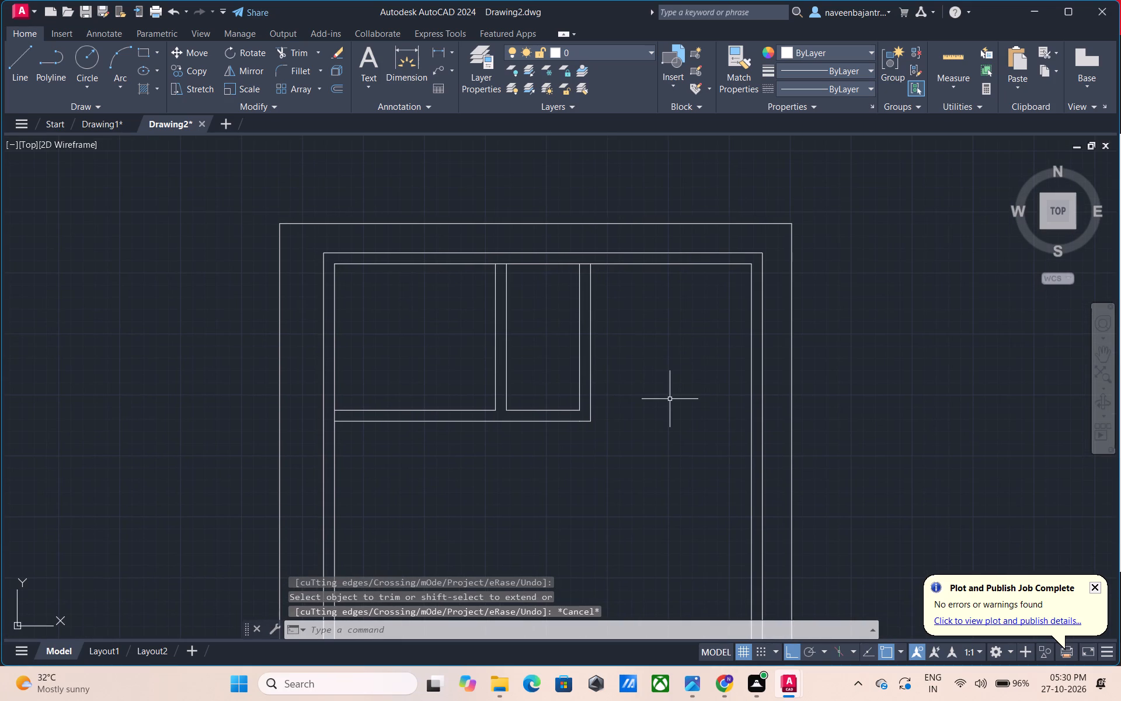
Trim the top wall's inner face across the tops of both vertical partitions to open their junctions.
text(TR)
key(space)
click(586, 263)
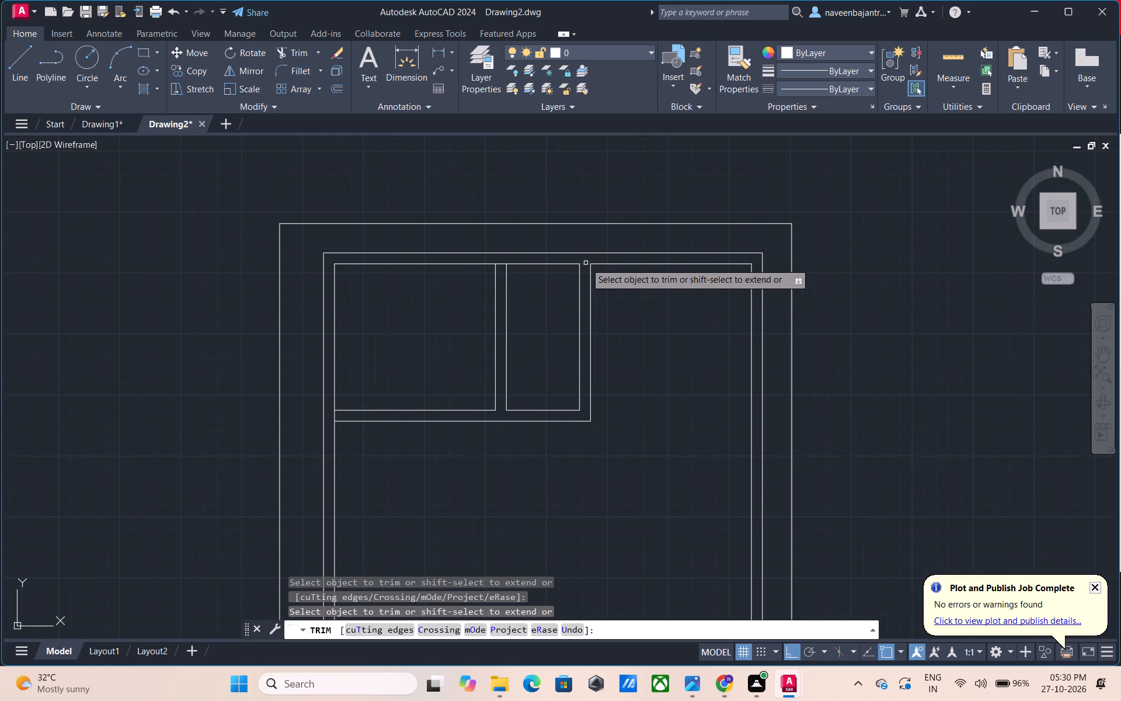
click(502, 265)
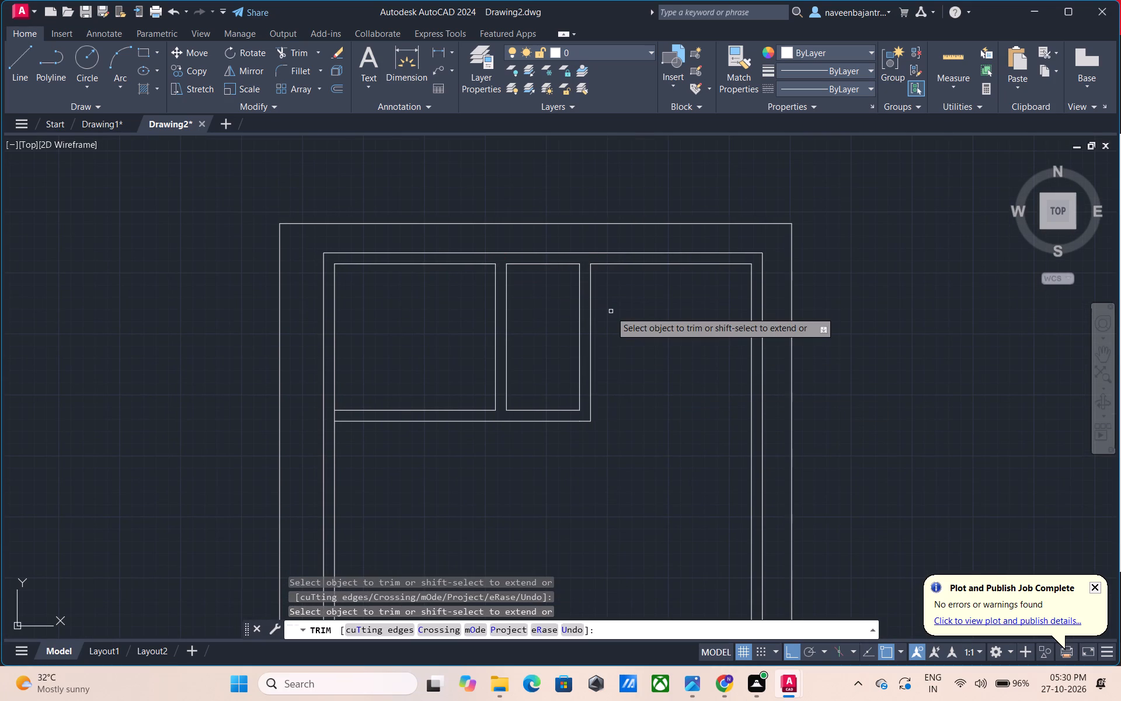
middle_drag(690, 385, 493, 356)
key(Escape)
key(Escape)
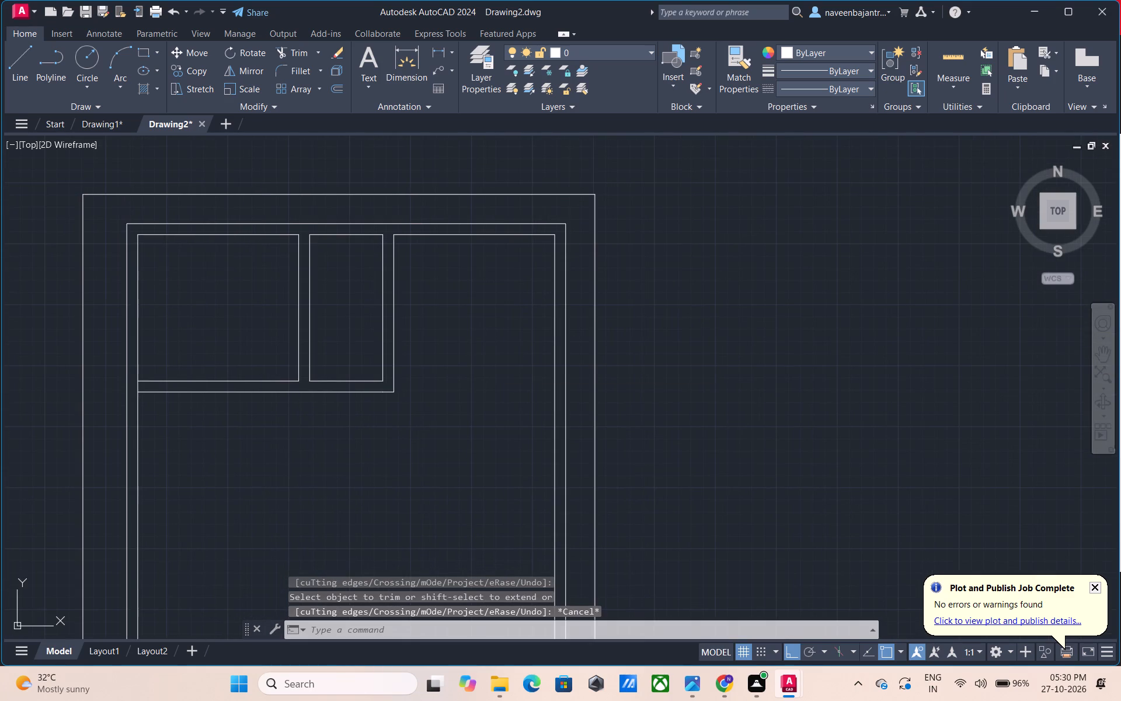
key(Escape)
Offset the top wall's inner face in the right-hand room 17' downward to set the room's lower limit.
text(O)
key(space)
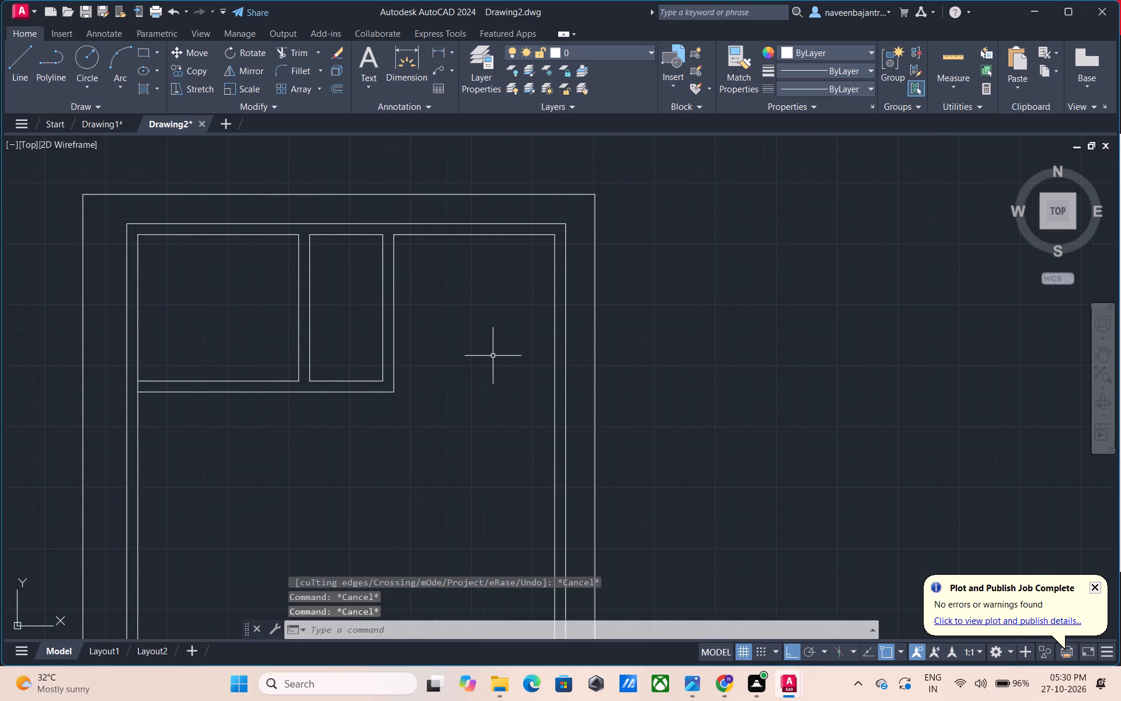
key(1)
text(7')
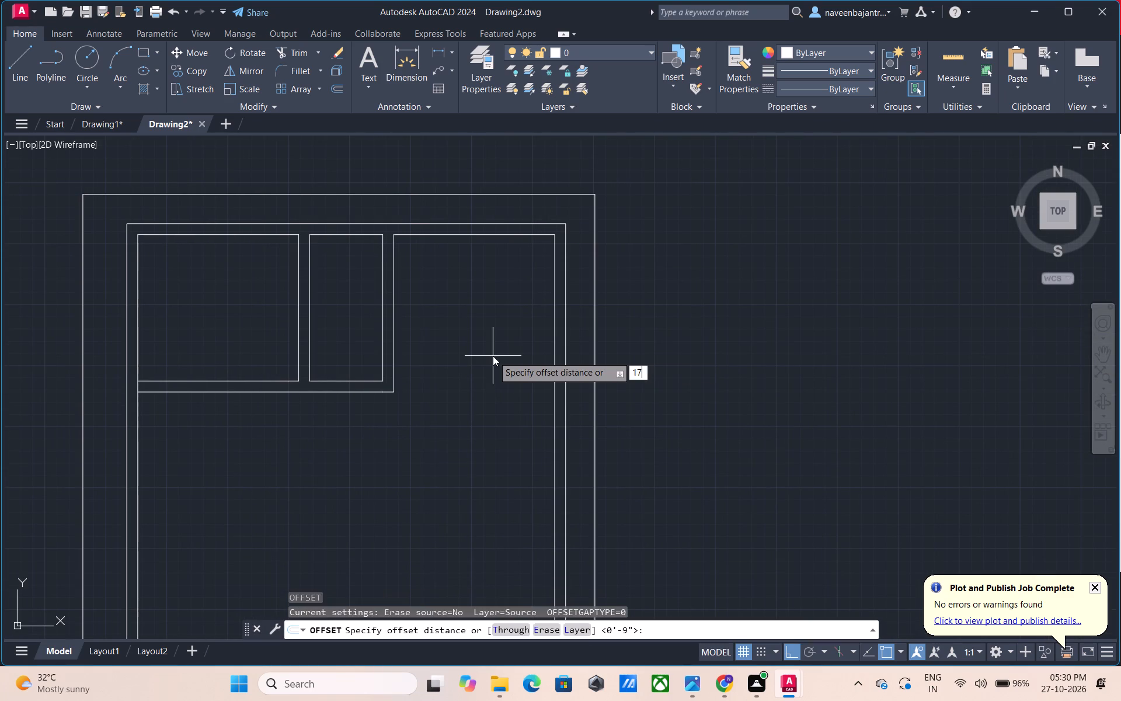
key(Return)
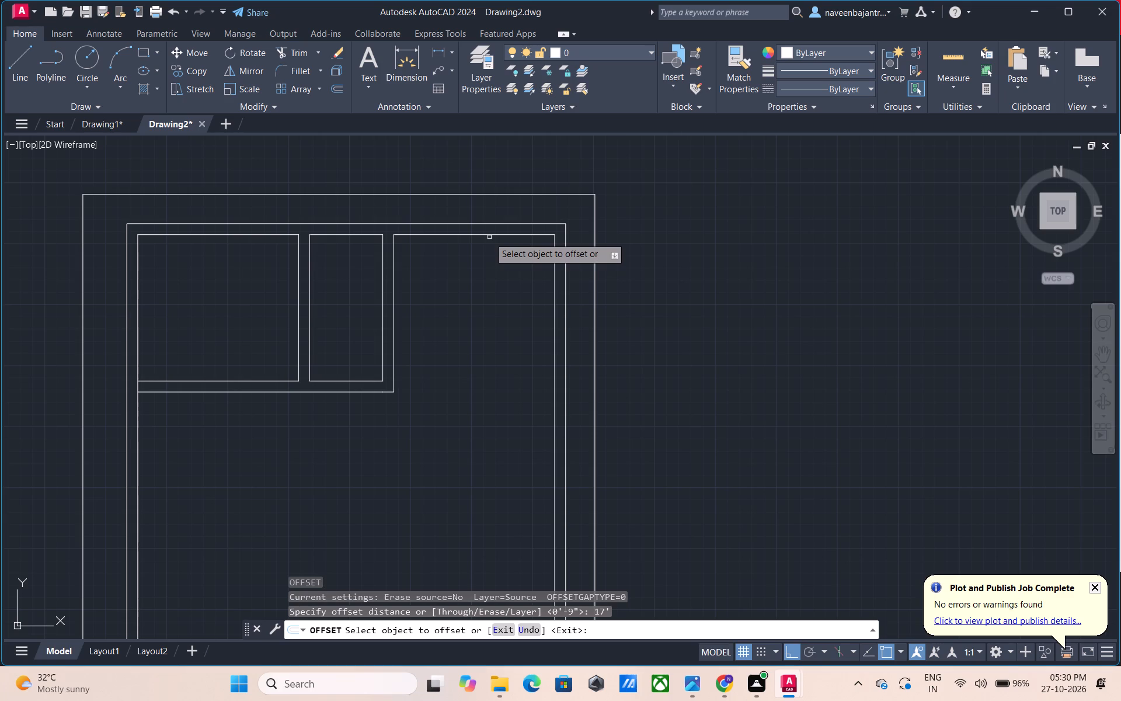
drag(459, 235, 460, 240)
click(475, 327)
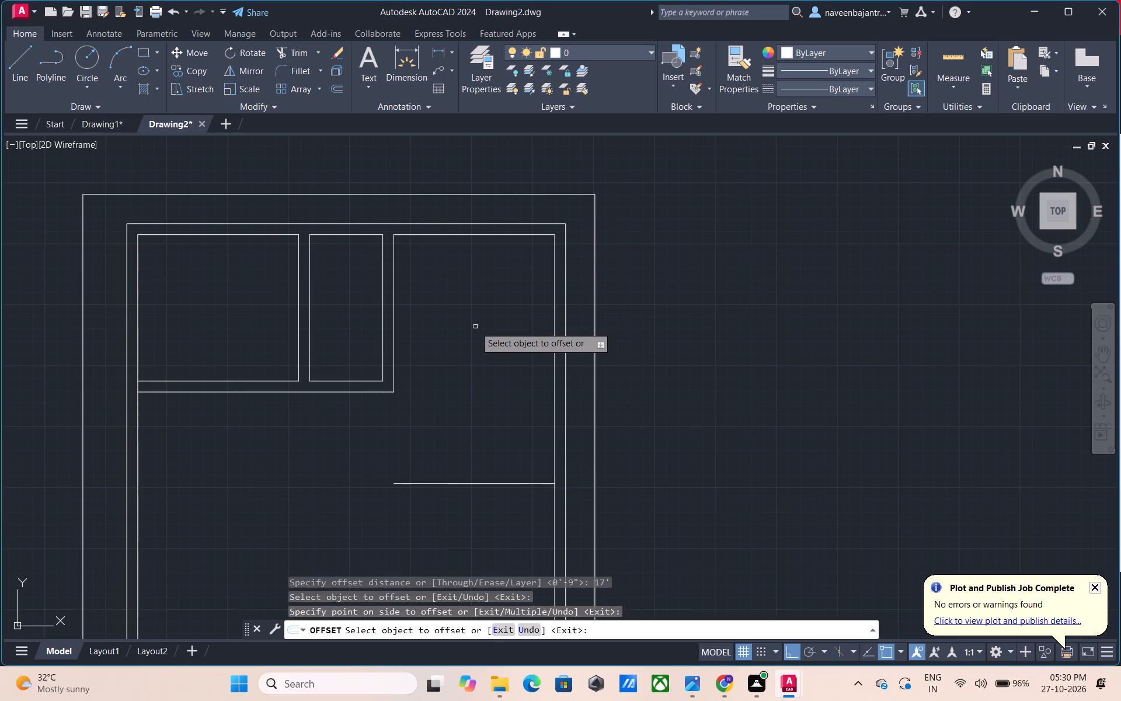
key(Escape)
Offset the right-hand room's new lower line 9" downward to form a horizontal partition.
text(O 9")
key(Return)
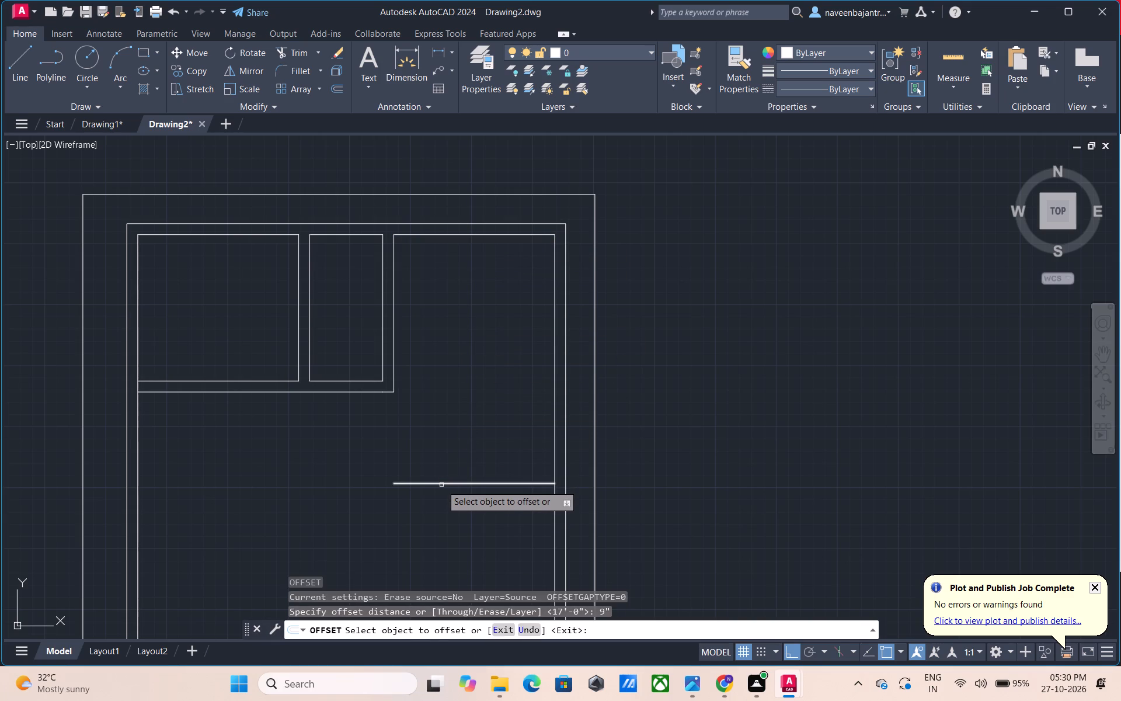
drag(441, 485, 440, 510)
click(440, 510)
key(Escape)
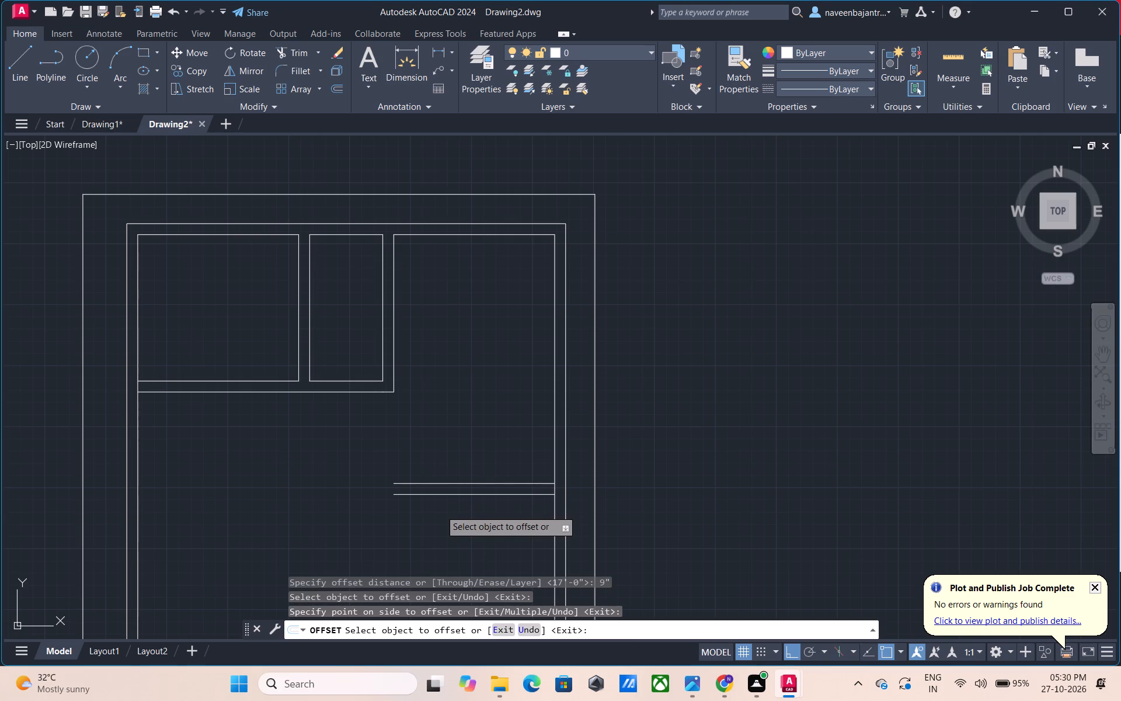
Draw lines extending the second vertical partition's right face down to the right-hand room's lower partition and its left face just past it.
text(L)
key(space)
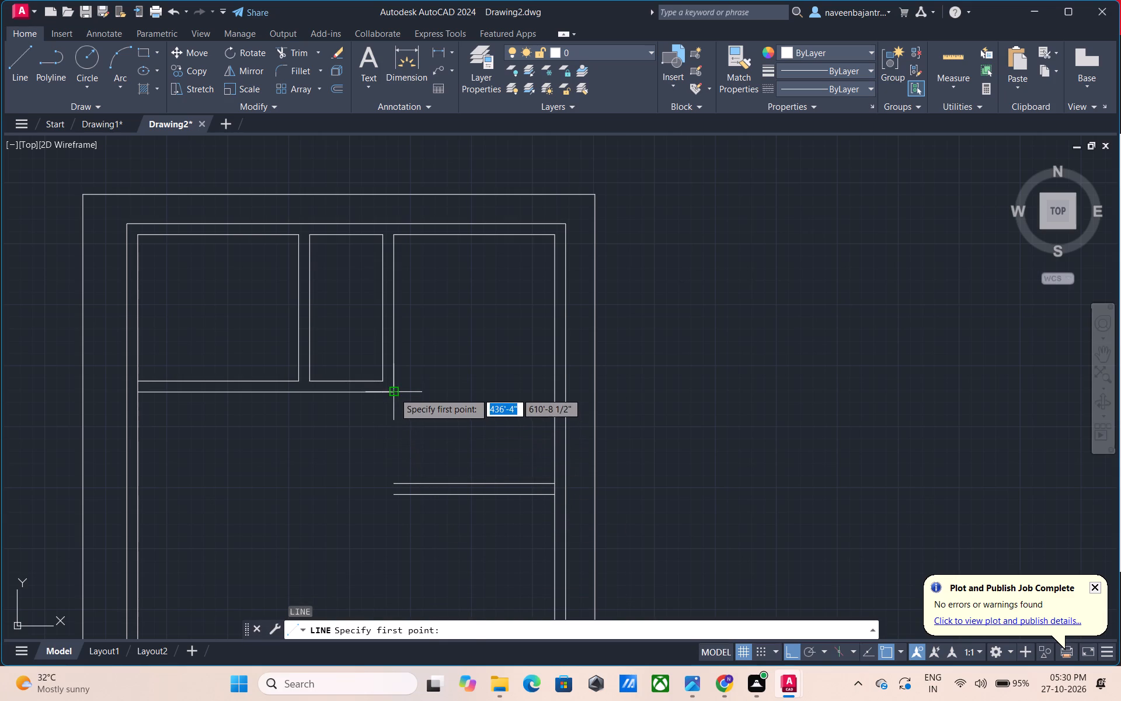
click(394, 392)
click(398, 484)
key(Escape)
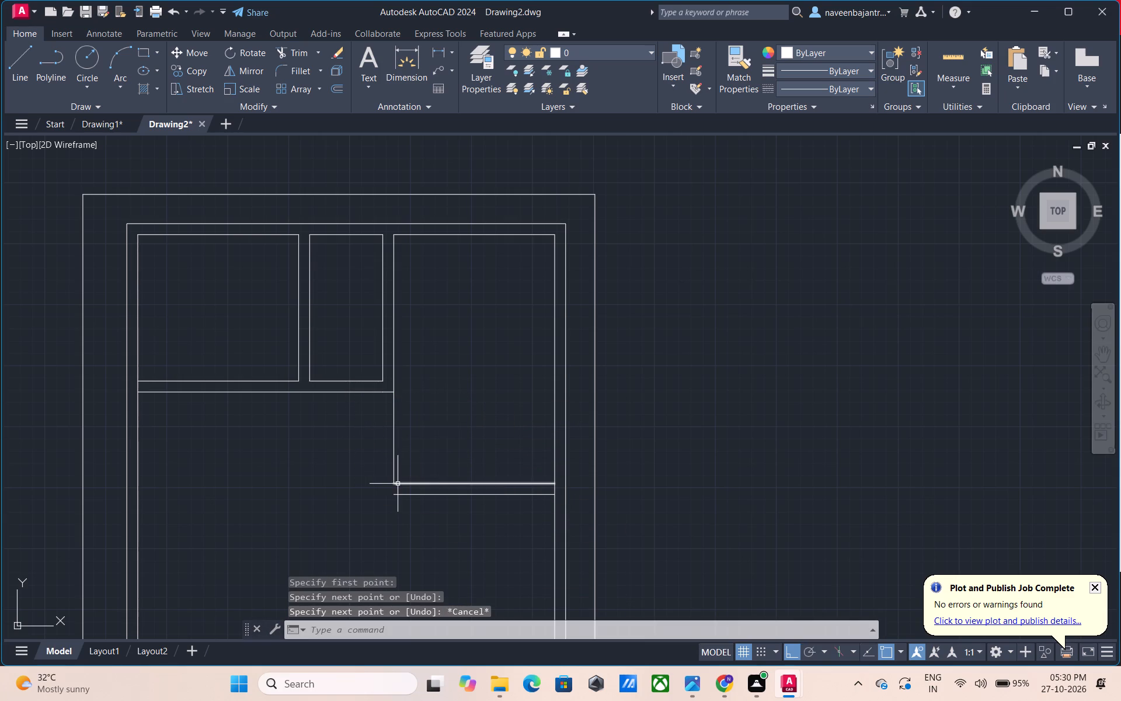
key(l)
key(space)
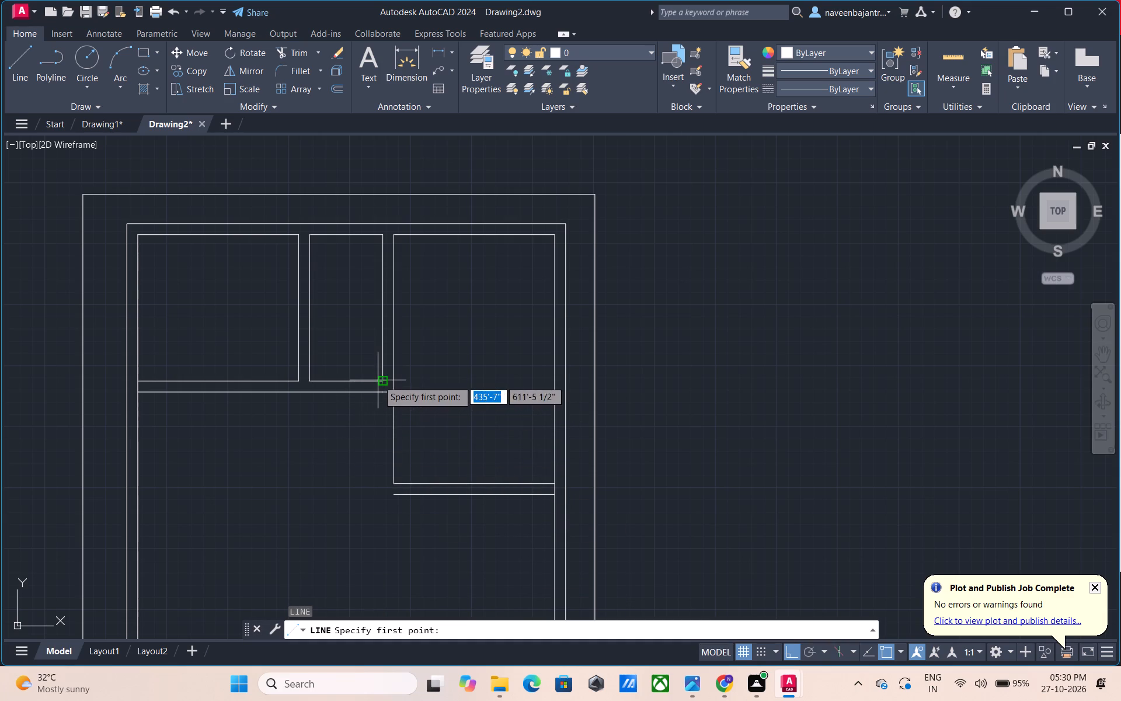
click(383, 380)
click(380, 513)
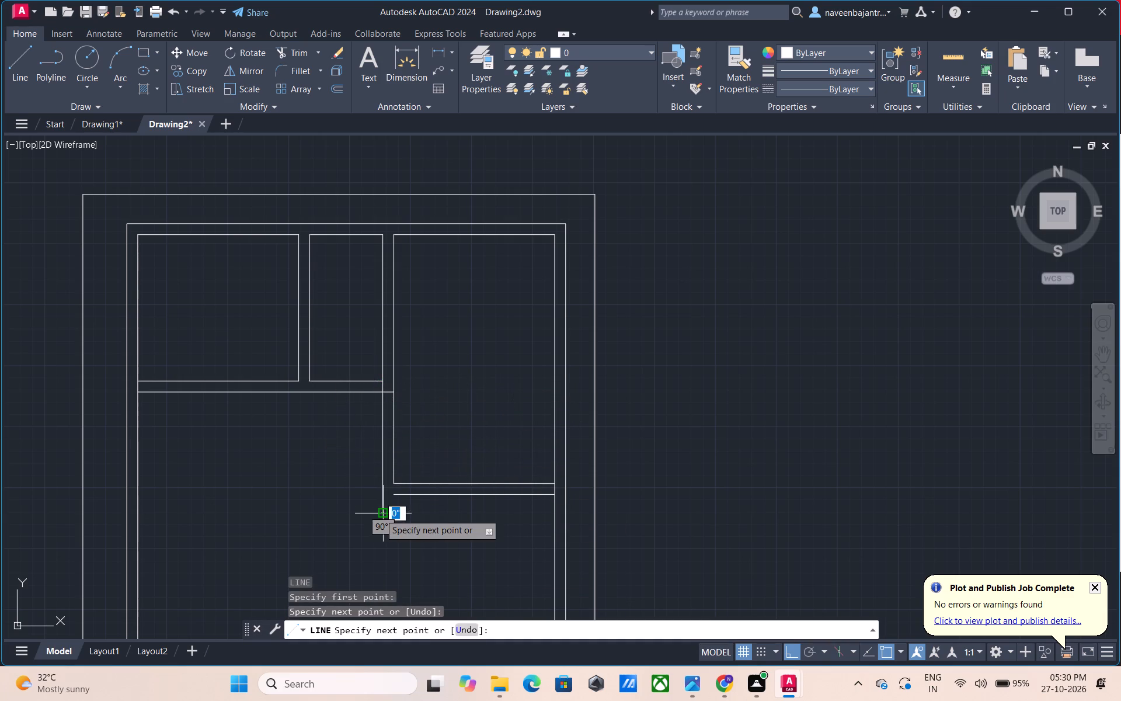
key(Escape)
Draw a short line extending the right-hand room's lower partition's bottom face leftward past the vertical partition's left face.
text(L)
key(space)
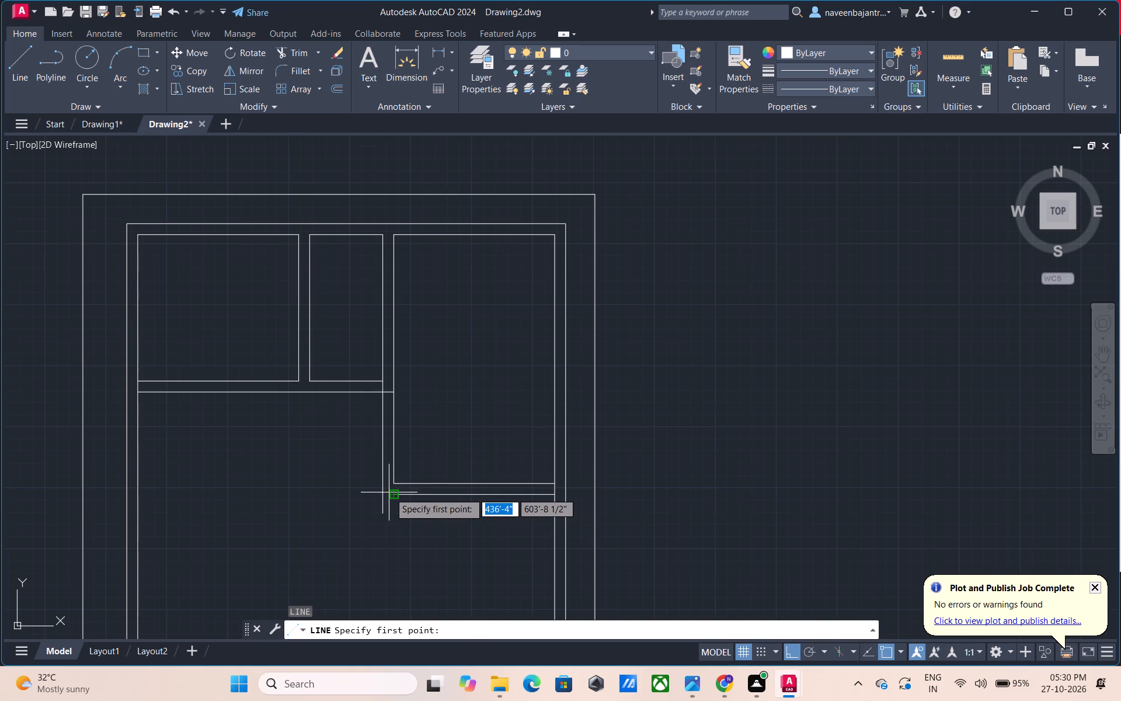
click(392, 492)
click(374, 495)
key(Escape)
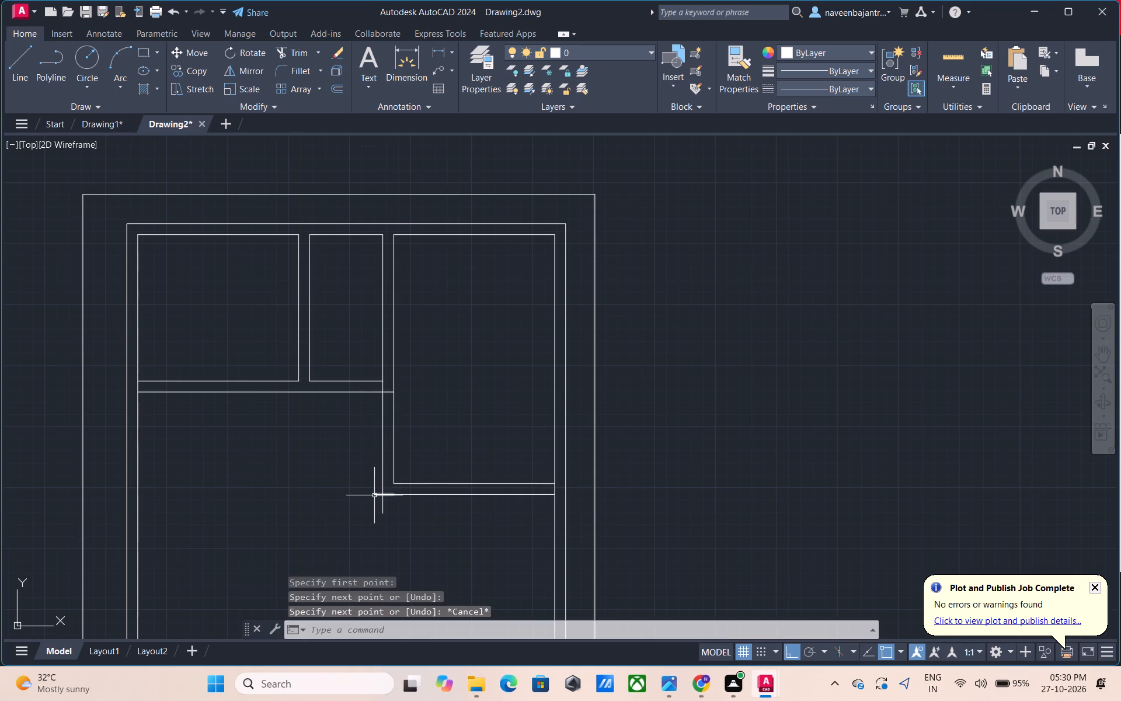
Trim the overhangs at the right-hand room's lower-left corner and the lines crossing its partition junctions with the left partition and right outer wall.
text(TR)
key(space)
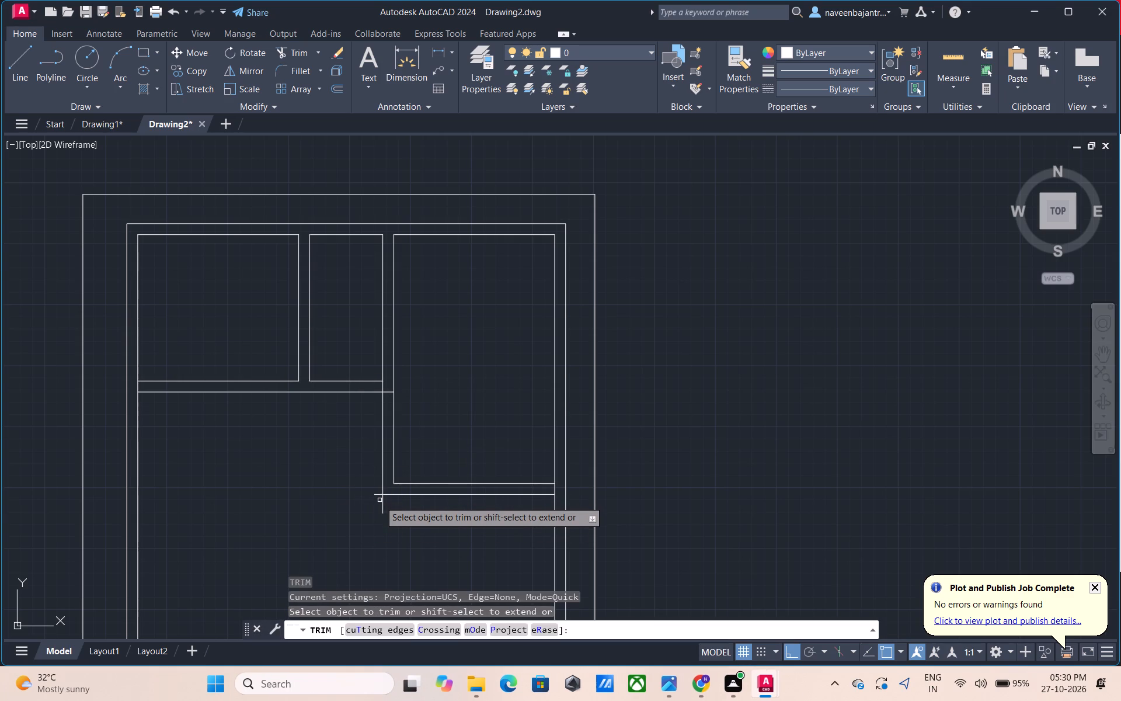
click(382, 502)
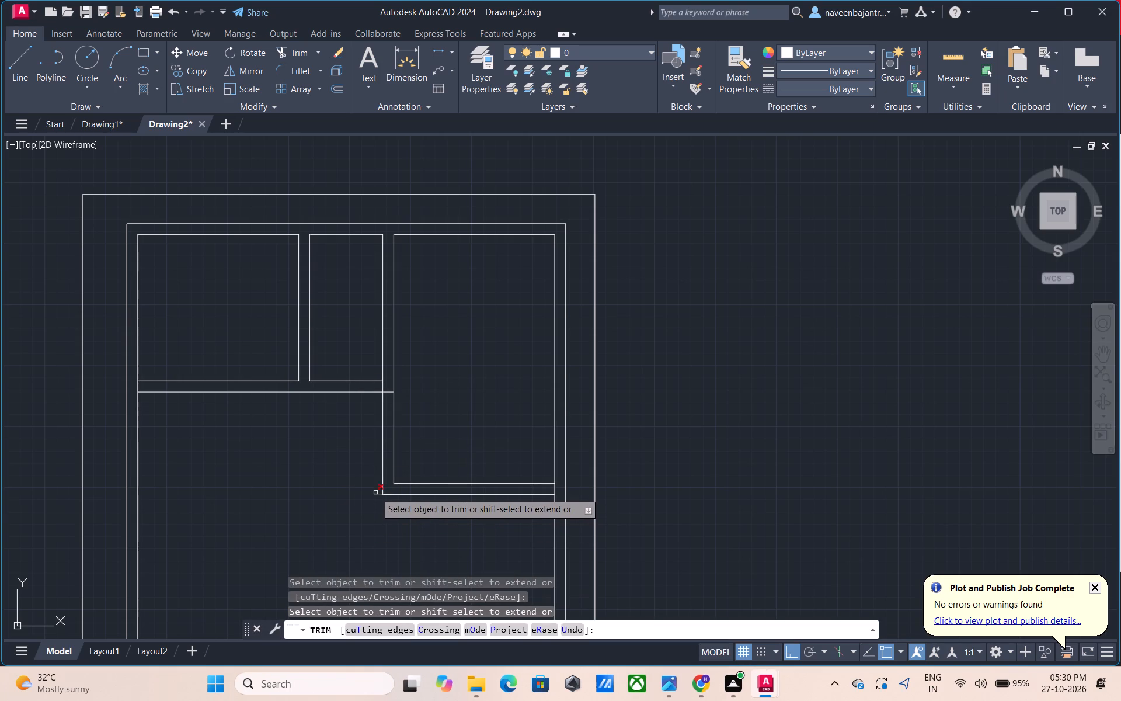
click(375, 492)
click(387, 394)
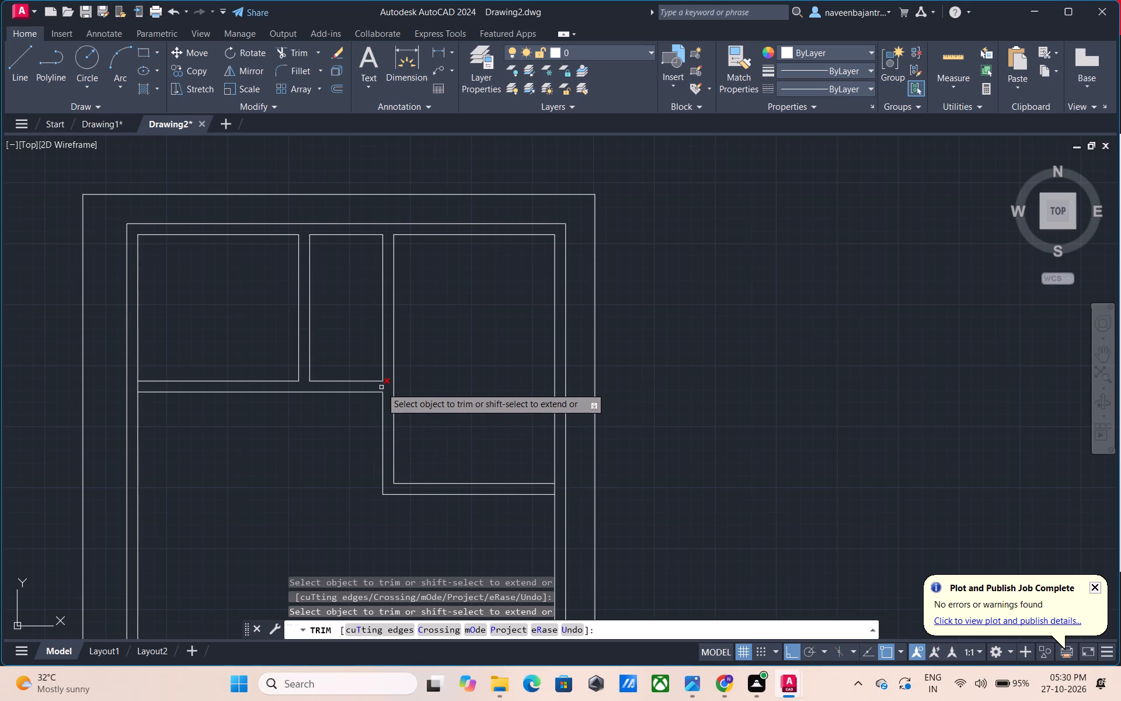
click(381, 387)
click(554, 491)
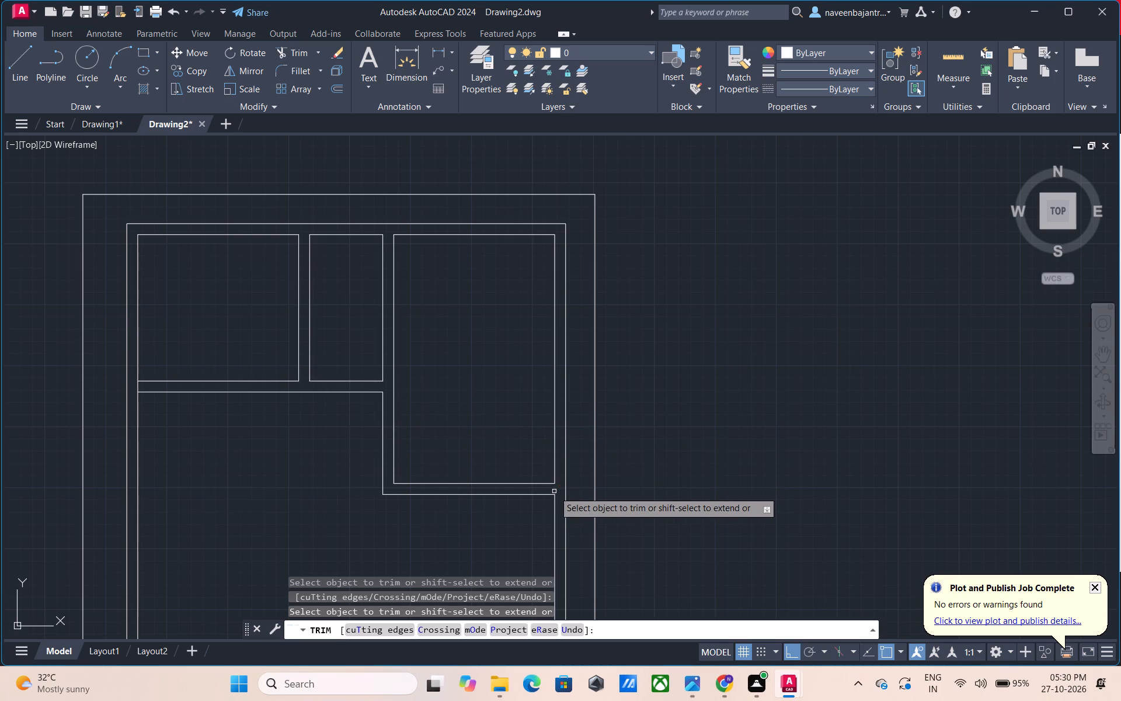
key(Escape)
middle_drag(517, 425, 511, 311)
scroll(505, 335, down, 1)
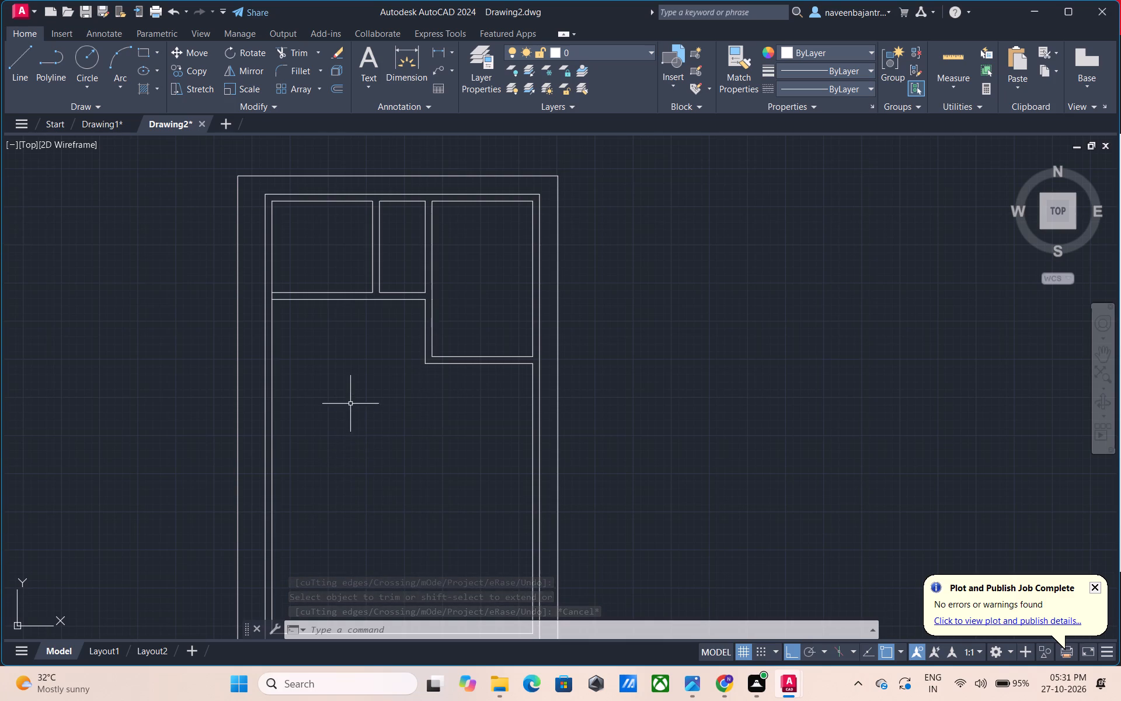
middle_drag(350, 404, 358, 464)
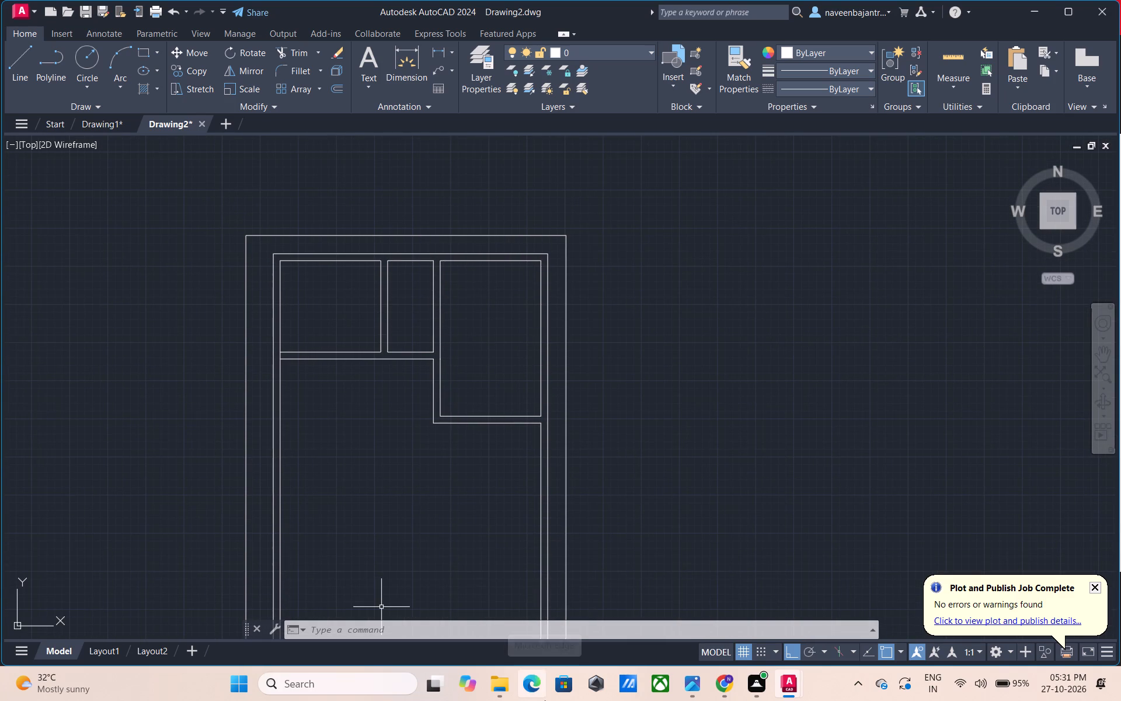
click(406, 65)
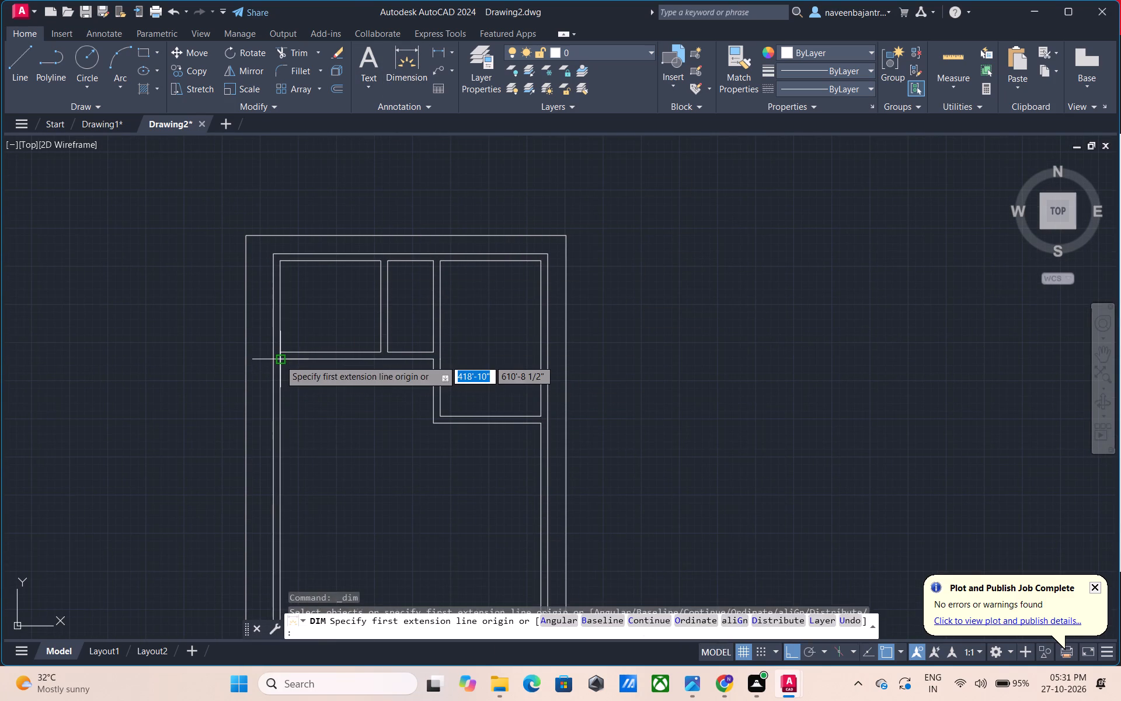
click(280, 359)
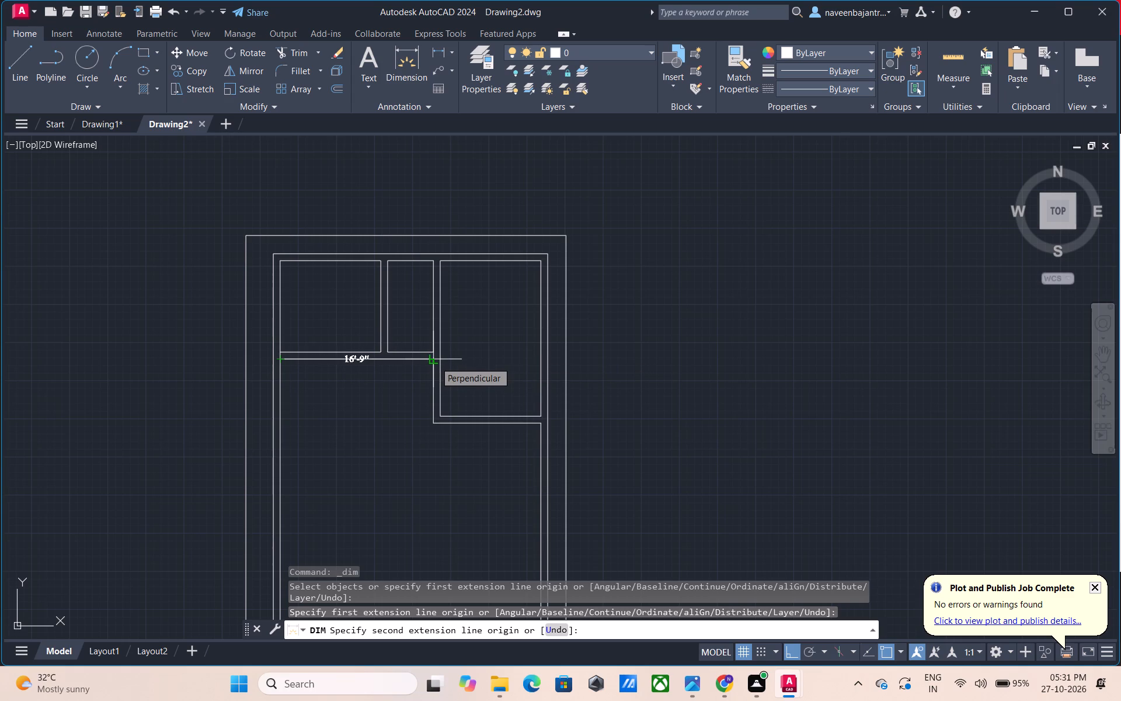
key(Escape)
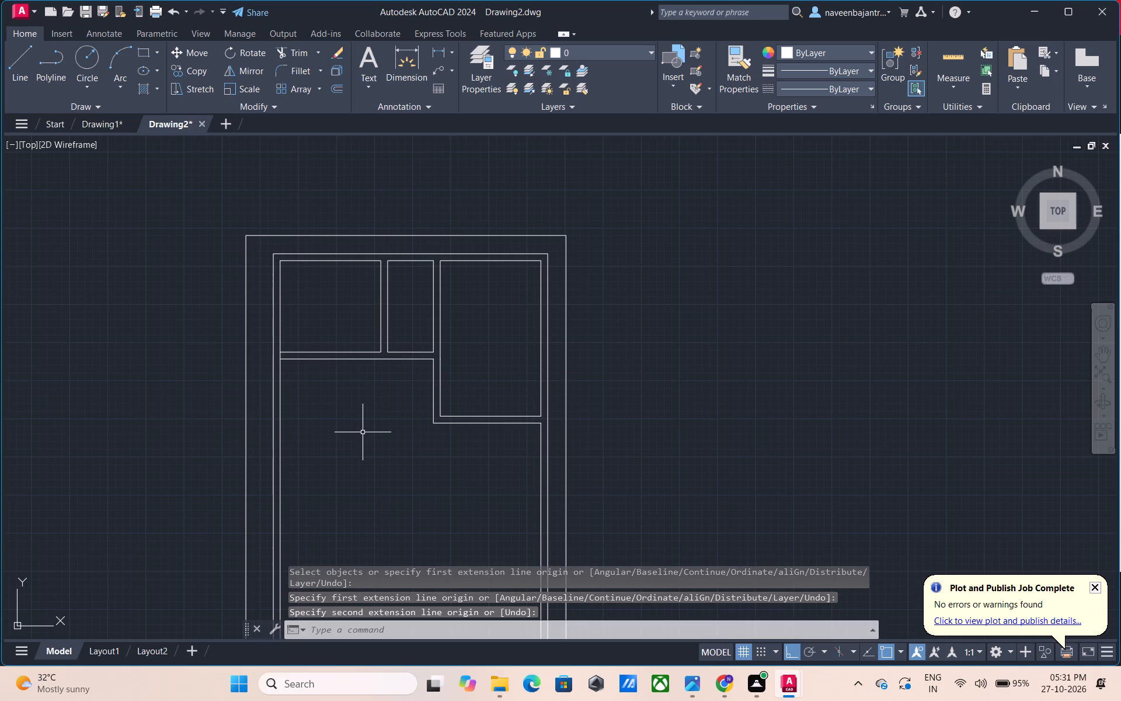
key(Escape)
Offset the left horizontal partition's lower face 12' downward.
text(O 12')
key(Return)
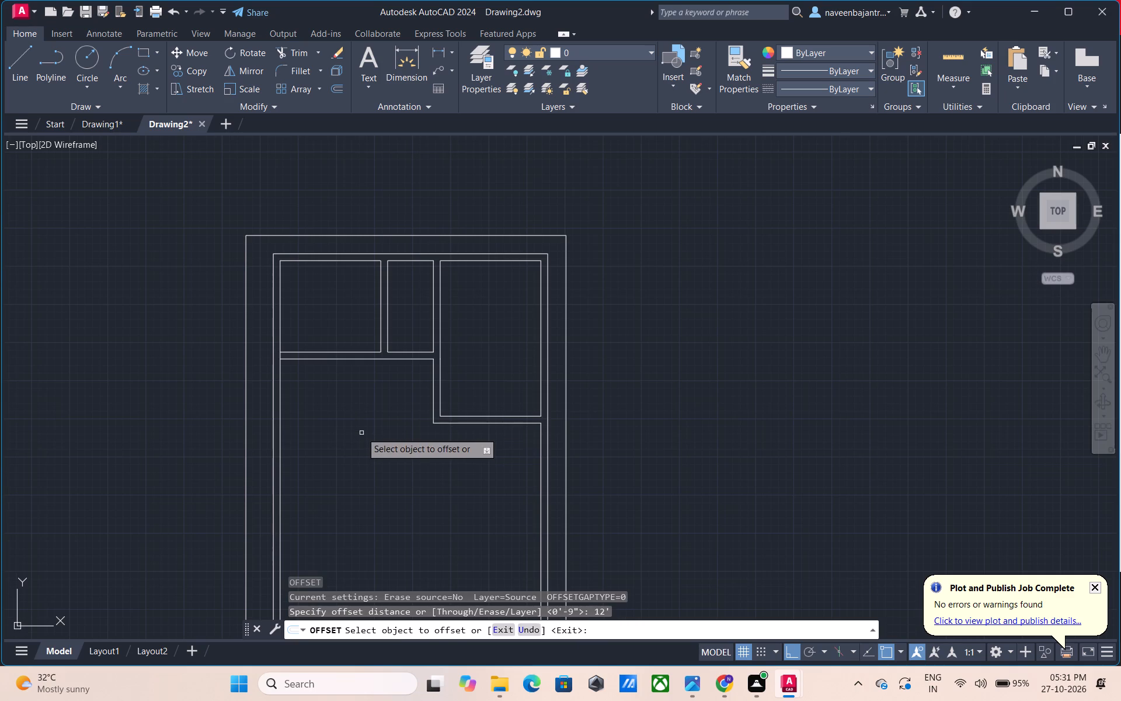
drag(385, 359, 385, 367)
click(385, 421)
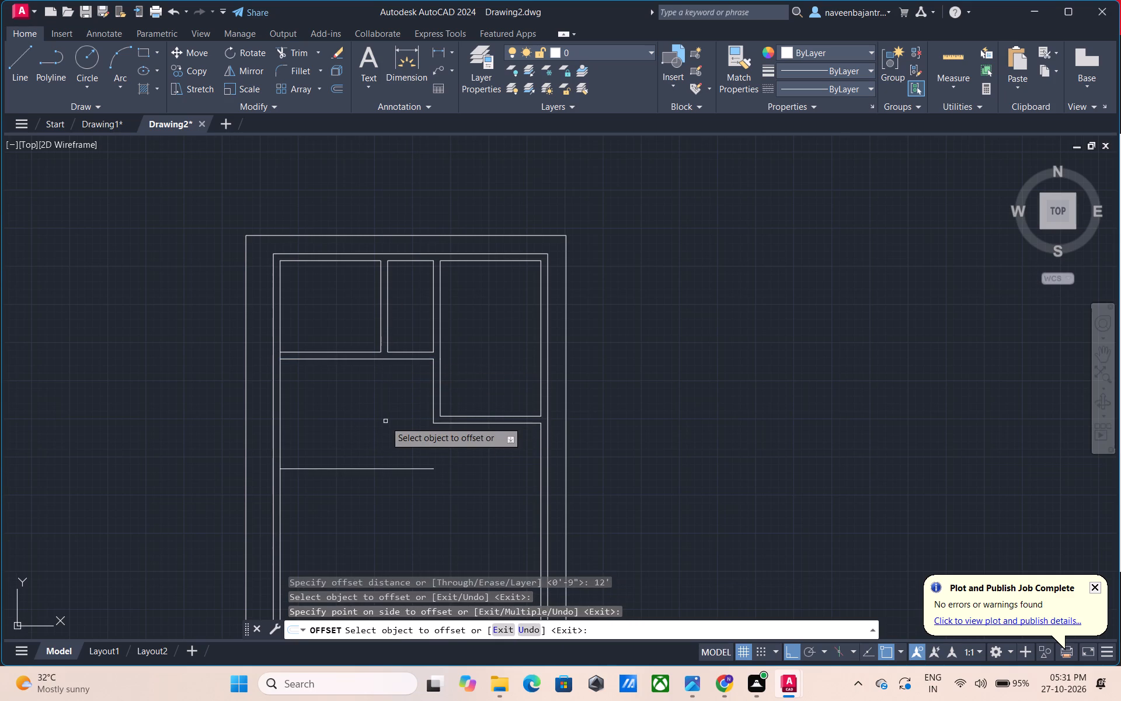
key(Escape)
key(Escape)
Offset the new horizontal line 9" downward to form the middle-left room's lower partition.
text(O 9)
key(shift+quotedbl)
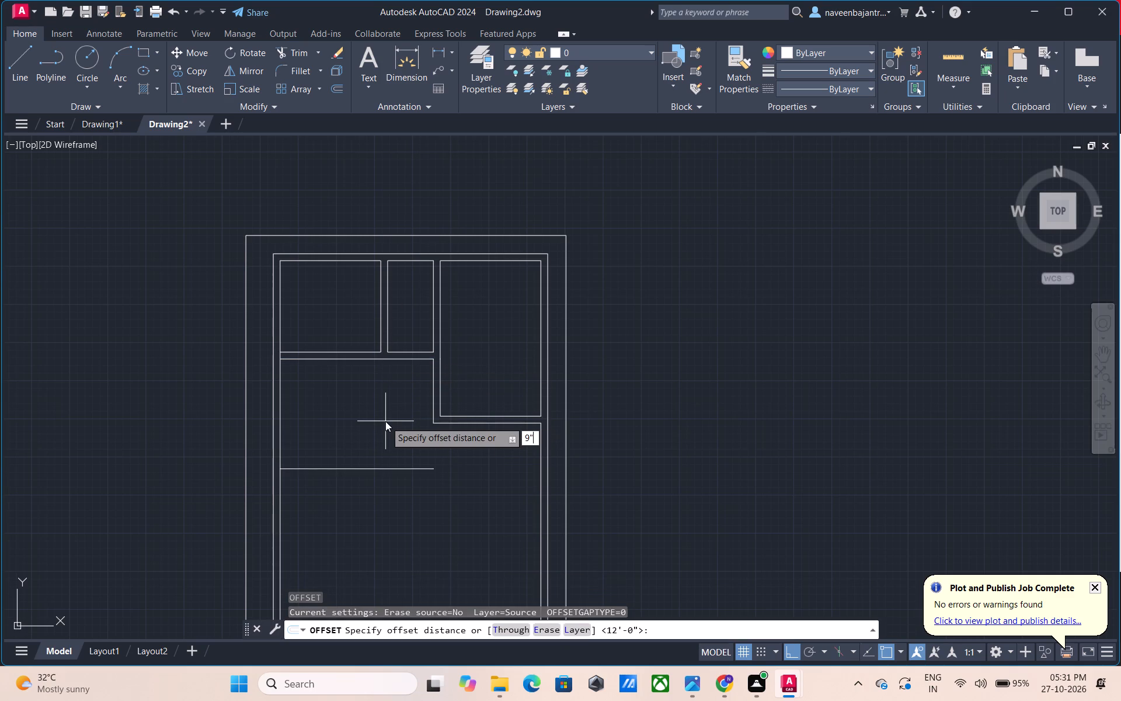
key(Return)
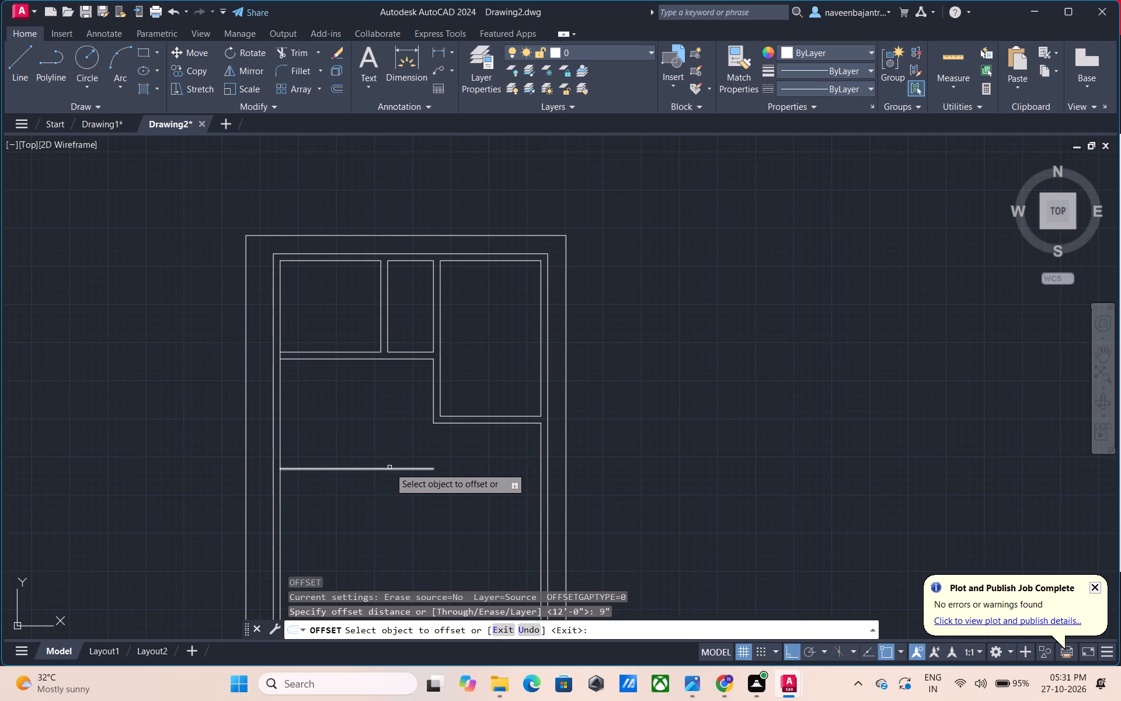
drag(389, 467, 389, 476)
click(390, 494)
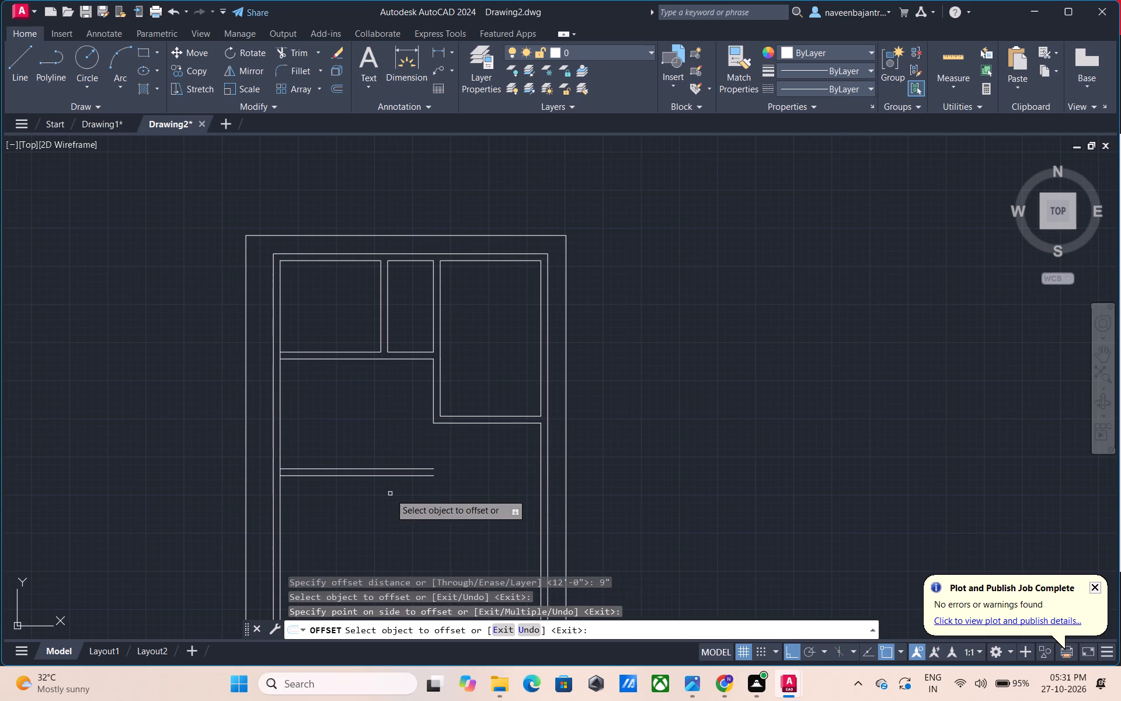
scroll(390, 494, up, 1)
key(Escape)
Draw lines extending the vertical partition's left face down to the middle-left room's lower partition and its right face just past it.
text(L)
key(space)
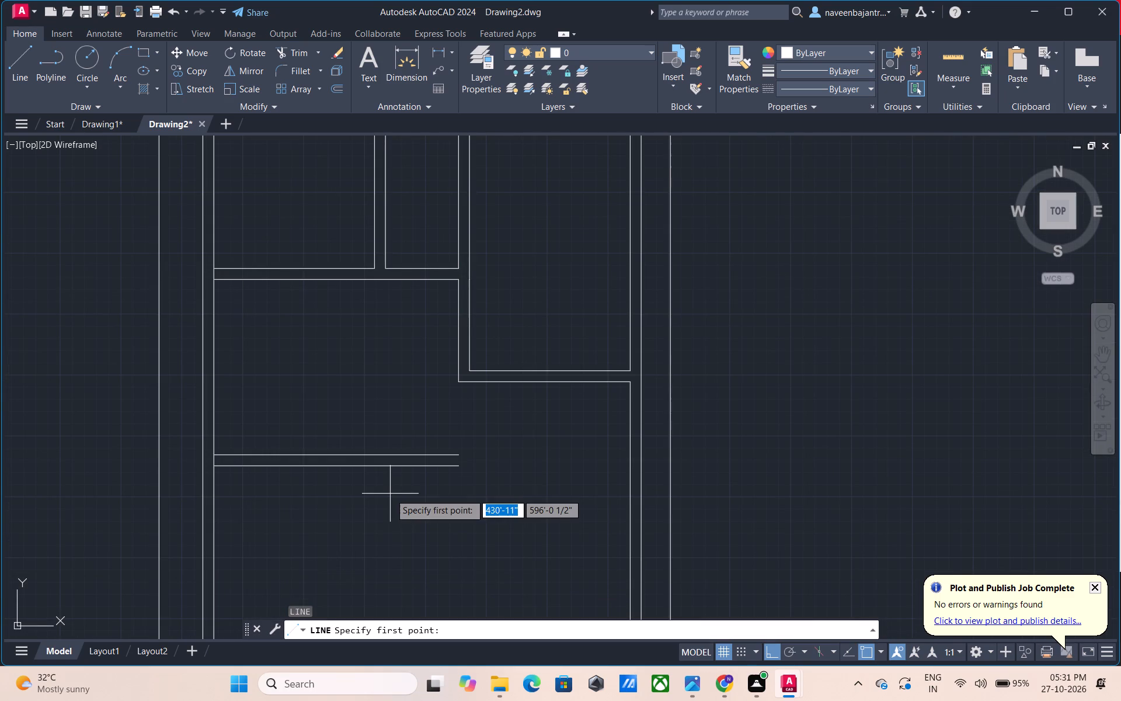
click(458, 385)
click(458, 453)
key(Escape)
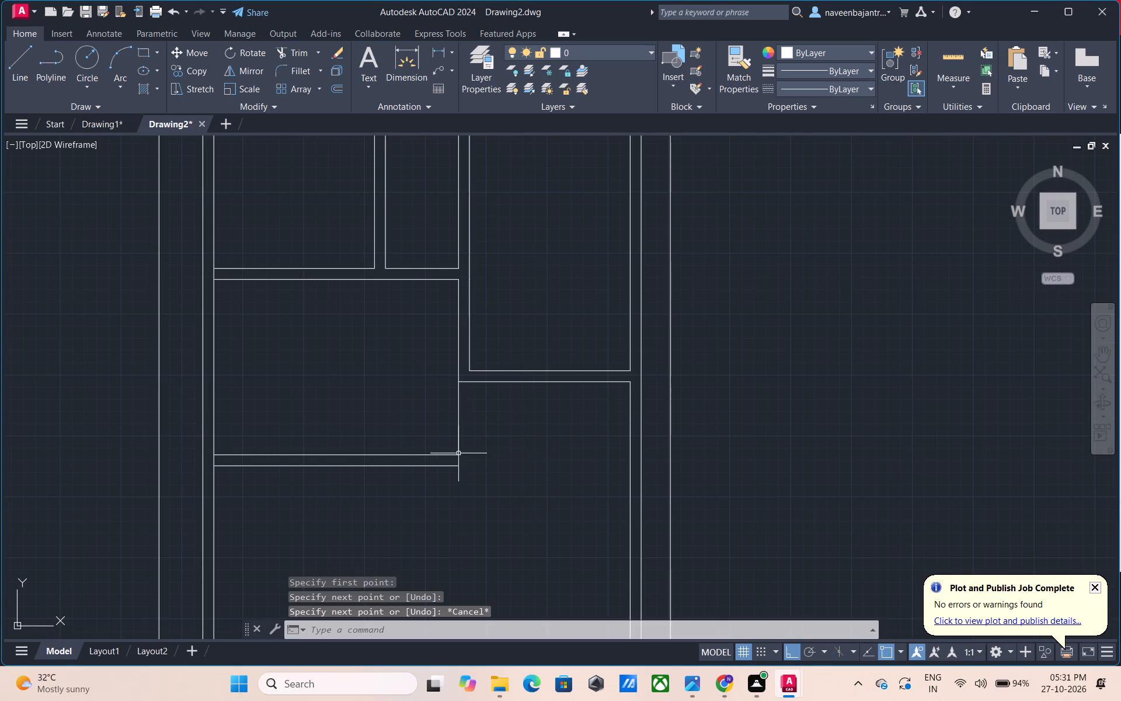
key(l)
key(space)
click(469, 369)
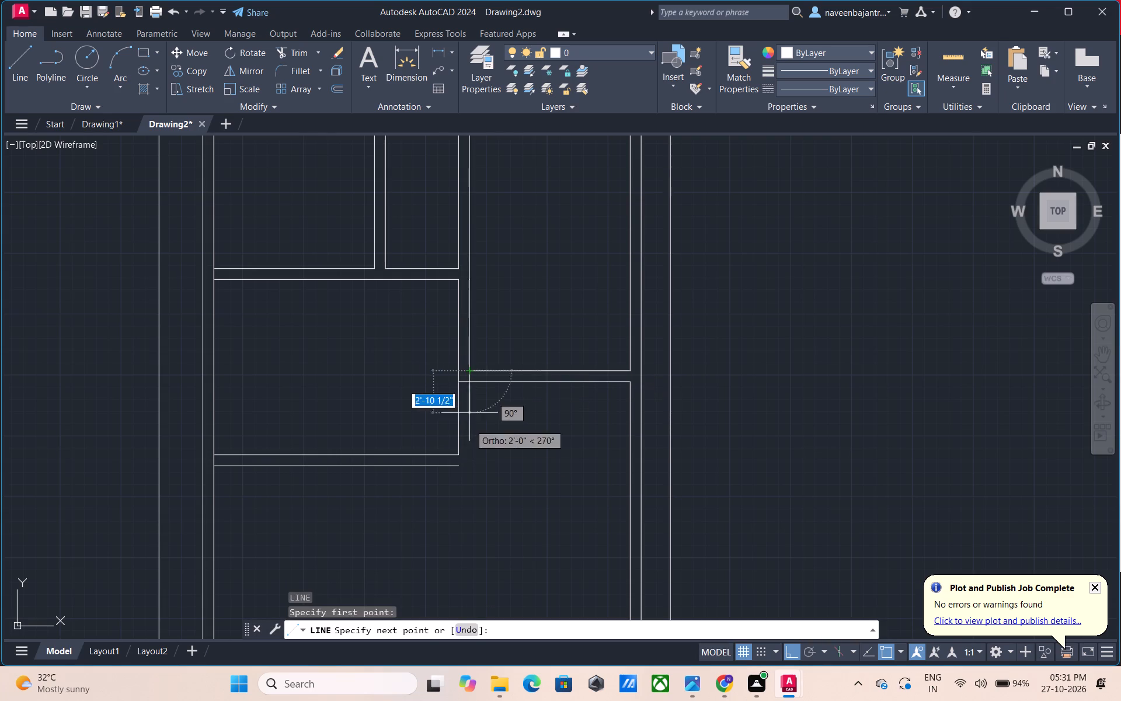
click(468, 483)
key(Escape)
Draw a short line extending the middle-left room's lower partition's bottom face rightward past the vertical partition's right face.
text(L)
key(space)
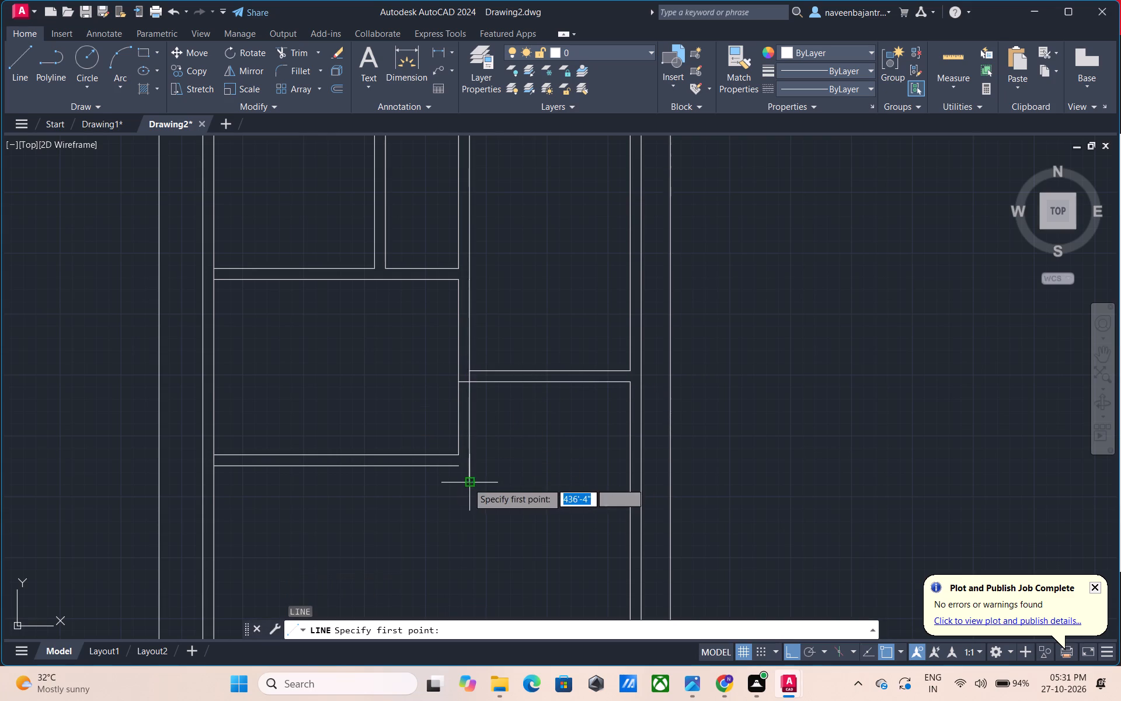
click(458, 469)
click(479, 466)
key(Escape)
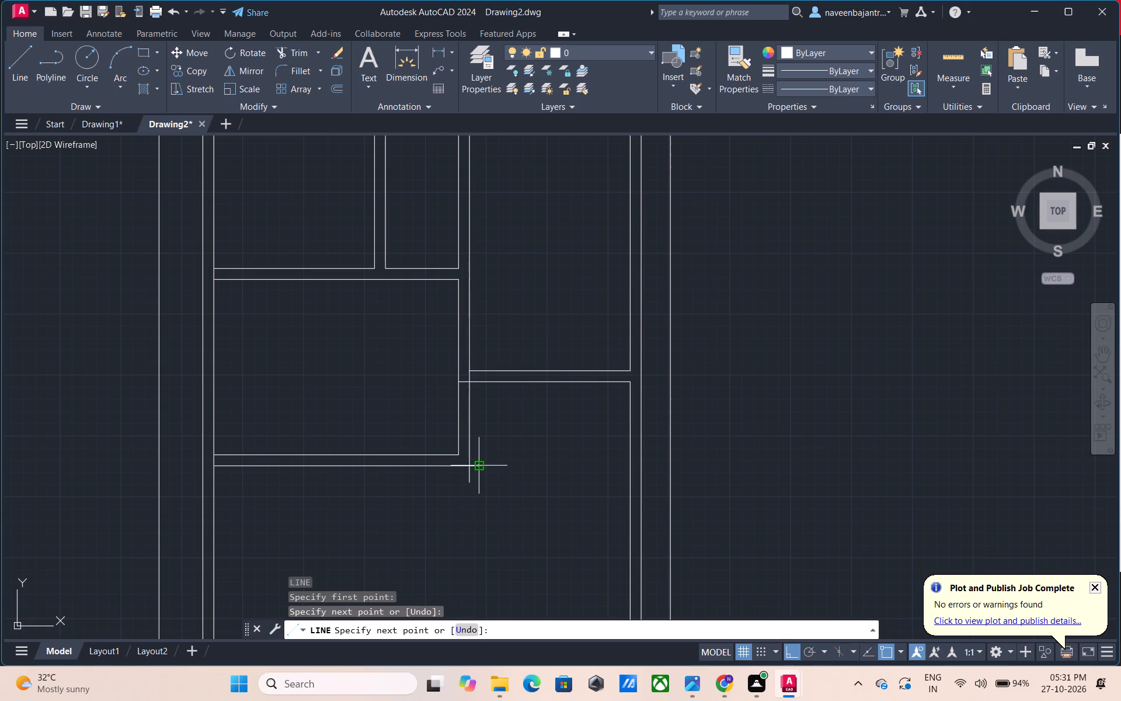
Trim the overhanging ends and crossing segments where the middle-left room's partitions meet the left outer wall and where the right-hand partition joins the vertical one.
text(TR)
key(space)
click(469, 476)
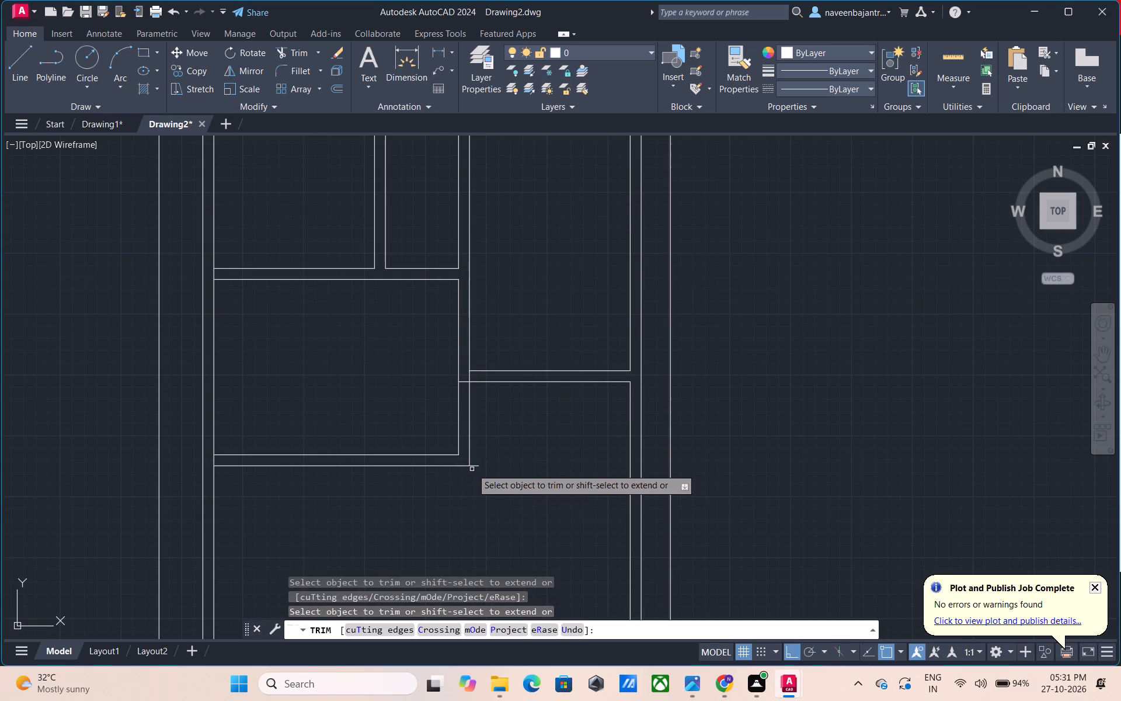
click(474, 465)
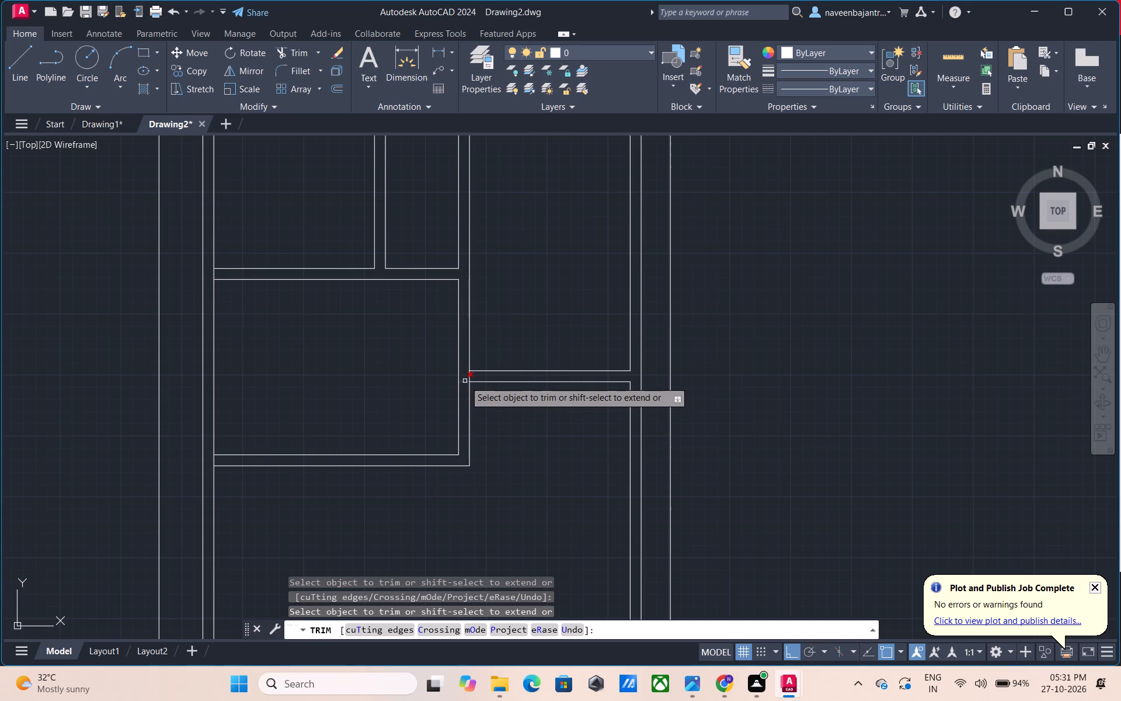
click(465, 381)
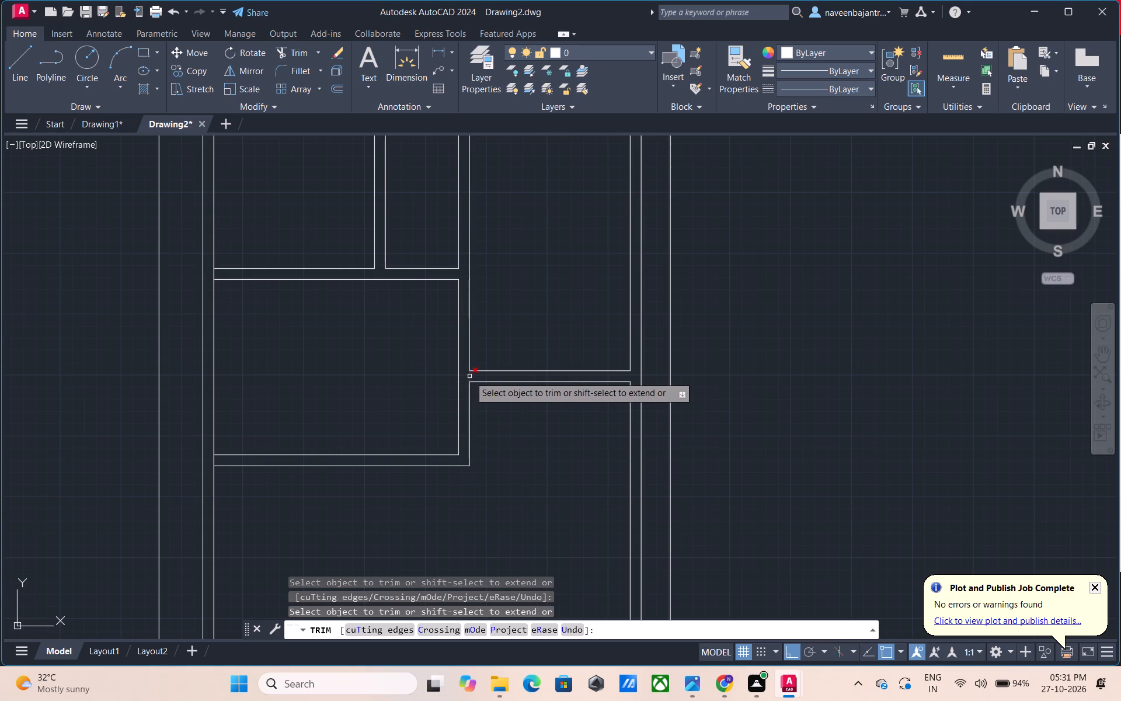
click(471, 376)
click(215, 462)
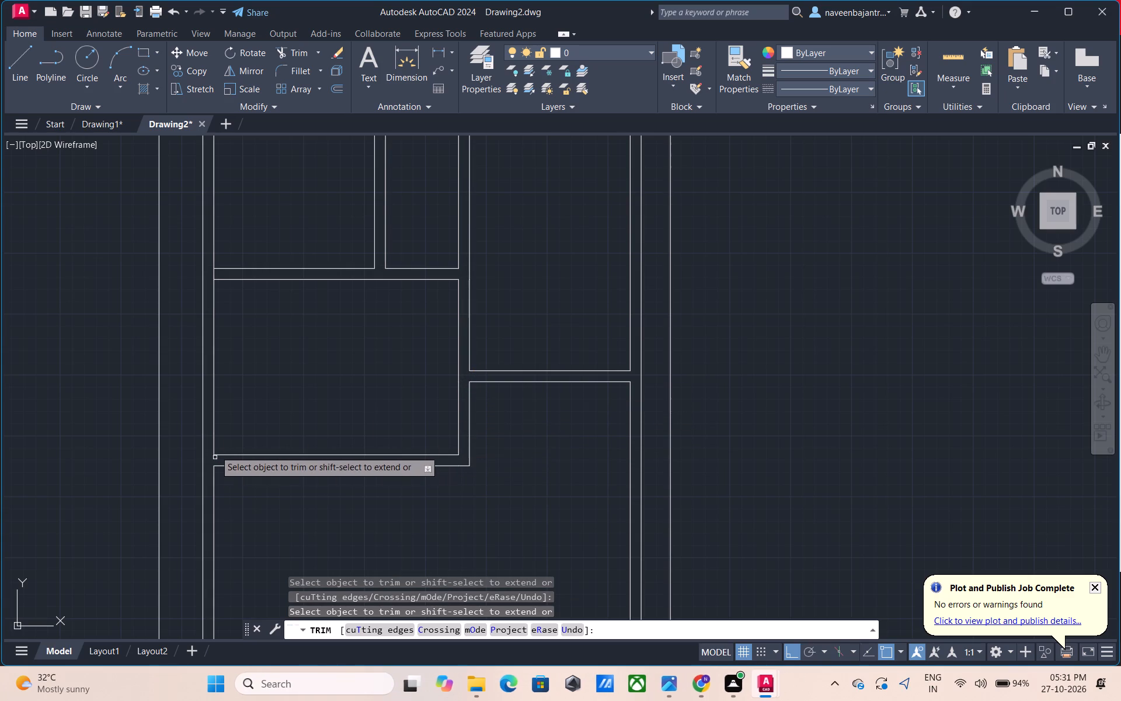
click(213, 275)
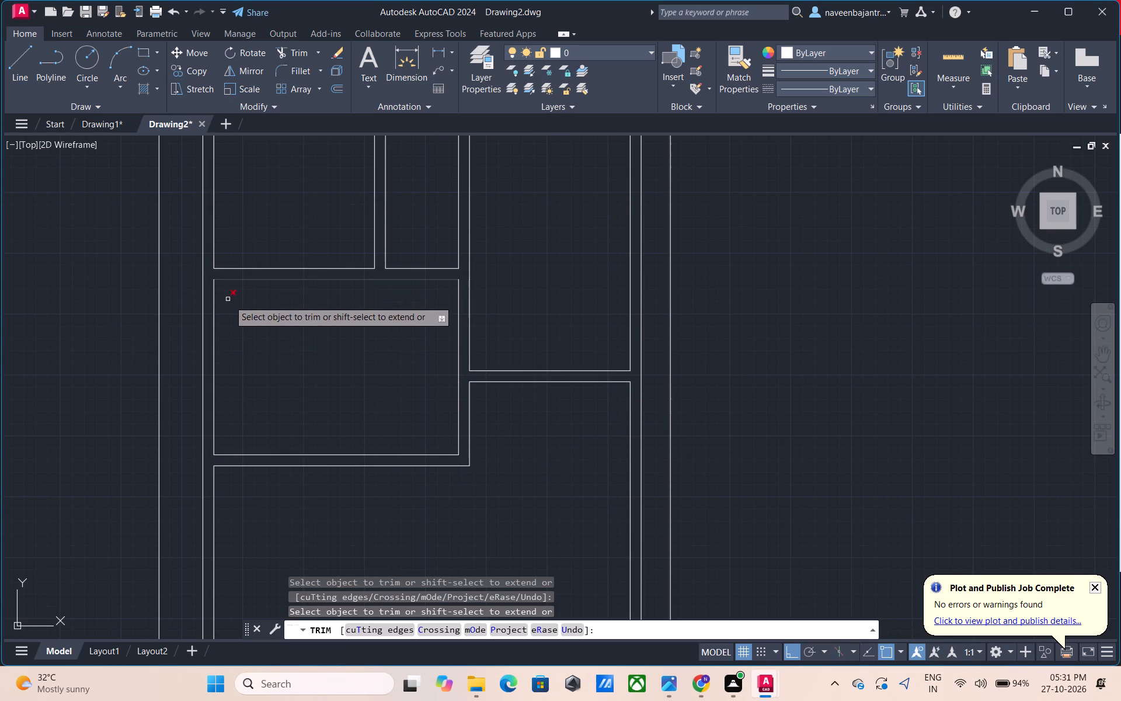
key(Escape)
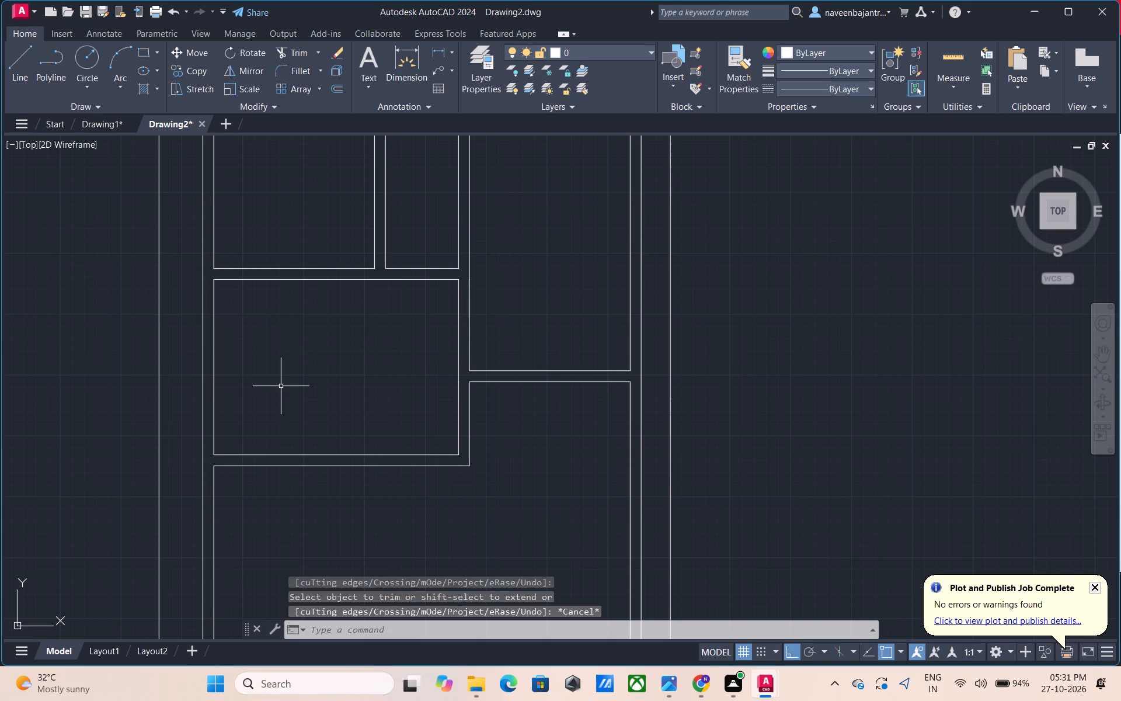
Offset the lower face of the middle-left room's bottom partition 16'9" downward.
middle_drag(282, 386, 277, 265)
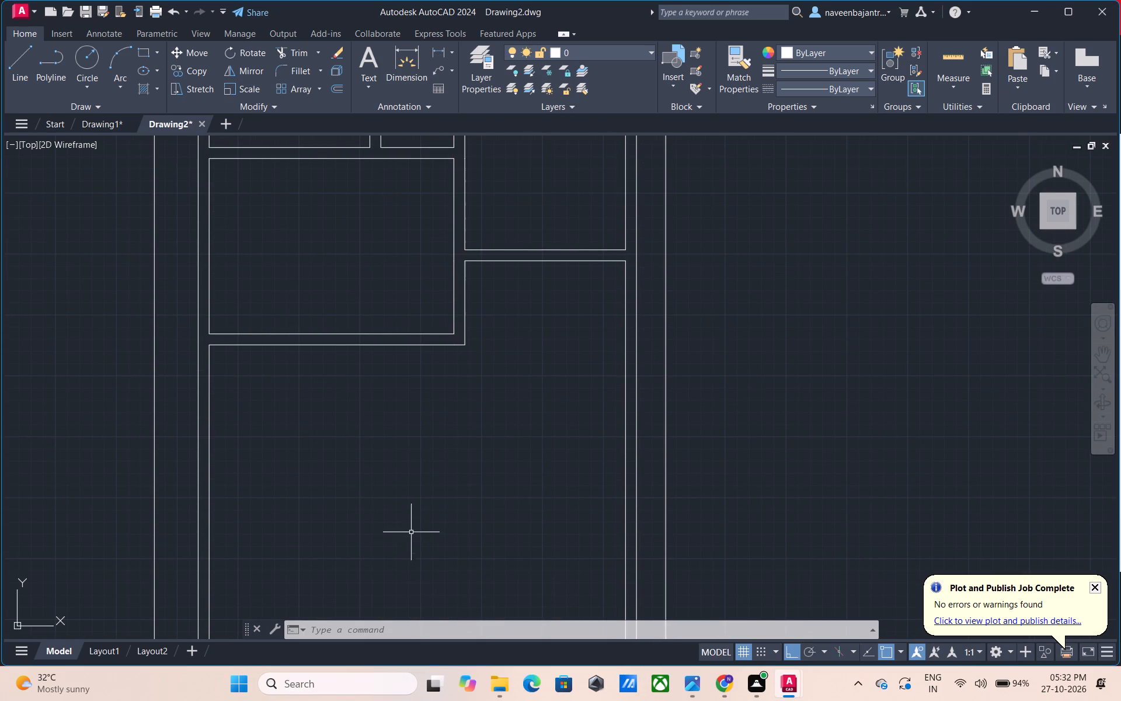
middle_drag(412, 529, 389, 445)
key(Escape)
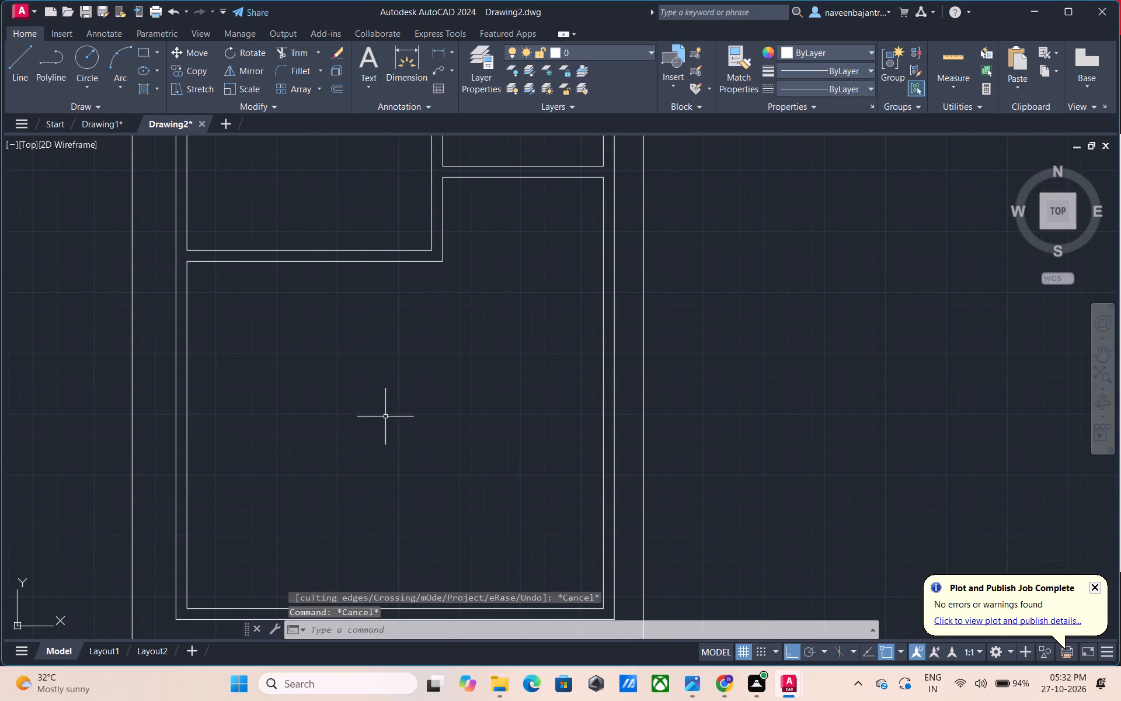
key(Escape)
text(O)
key(space)
key(1)
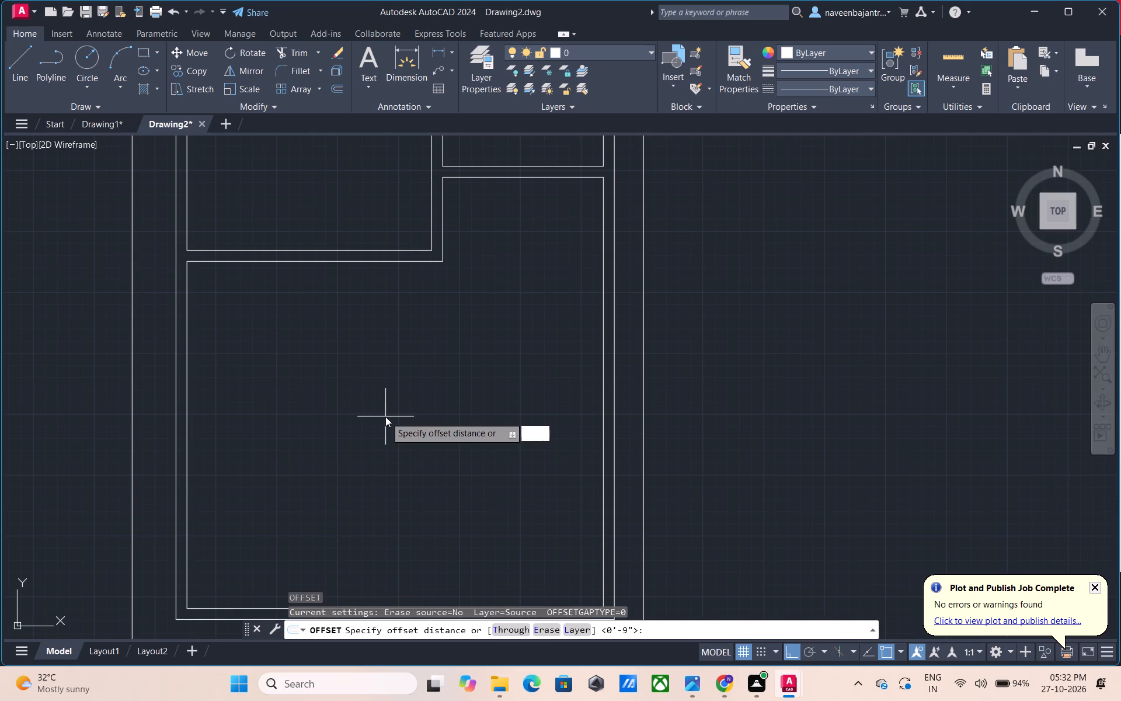
text(6'9)
key(shift+quotedbl)
key(Return)
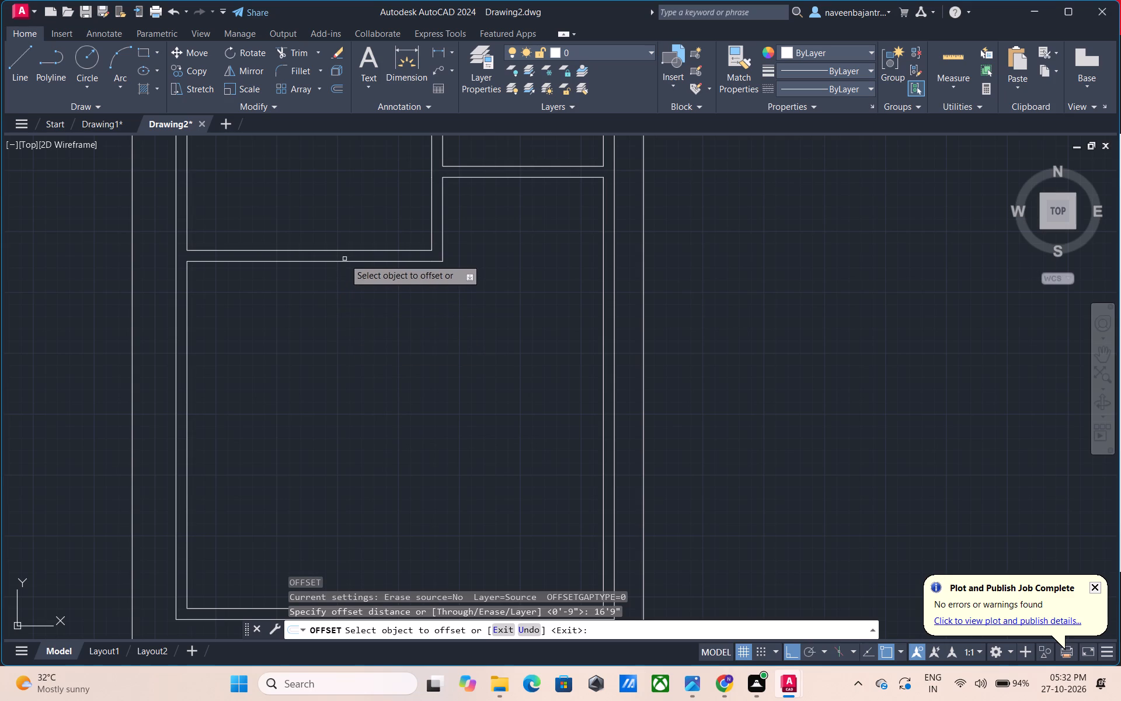
click(345, 263)
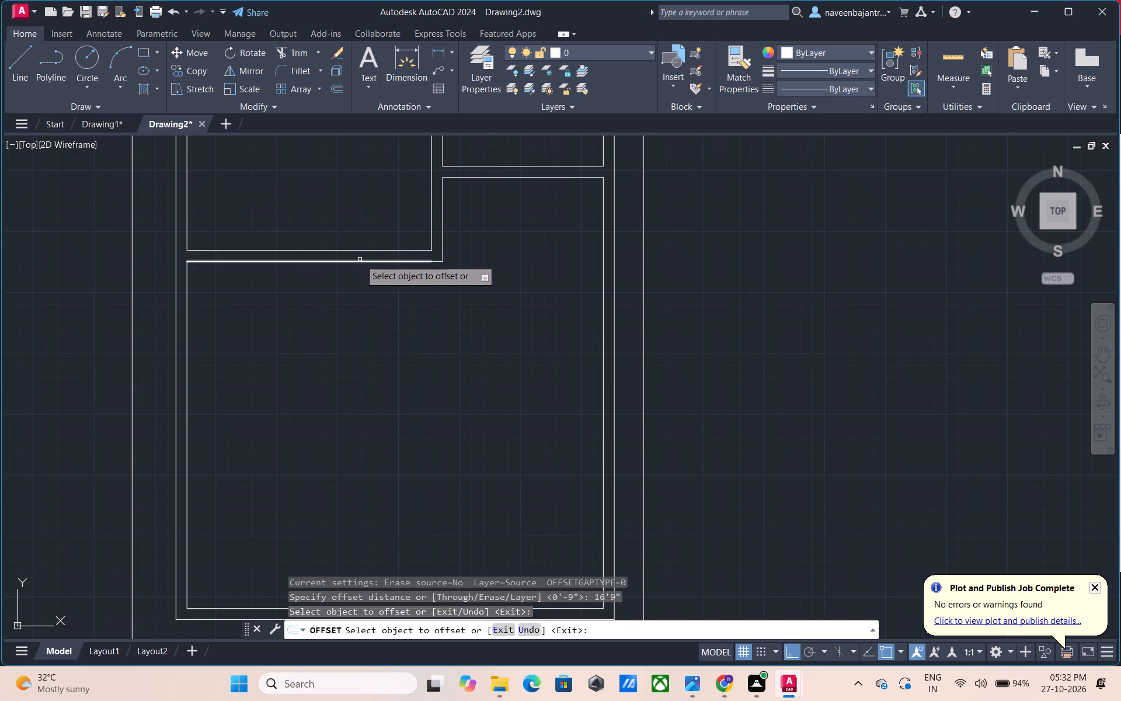
drag(359, 262, 357, 280)
click(346, 357)
key(Escape)
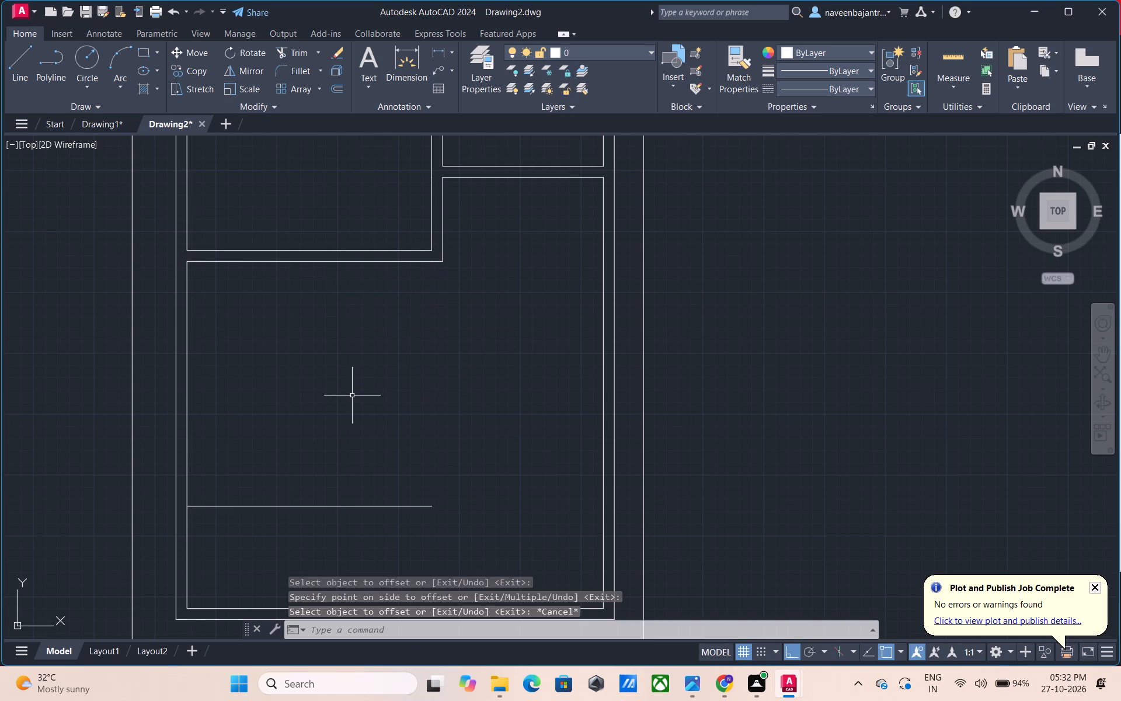
Offset the new horizontal line 9" downward to form the lower-left room's bottom partition.
text(O)
key(space)
key(9)
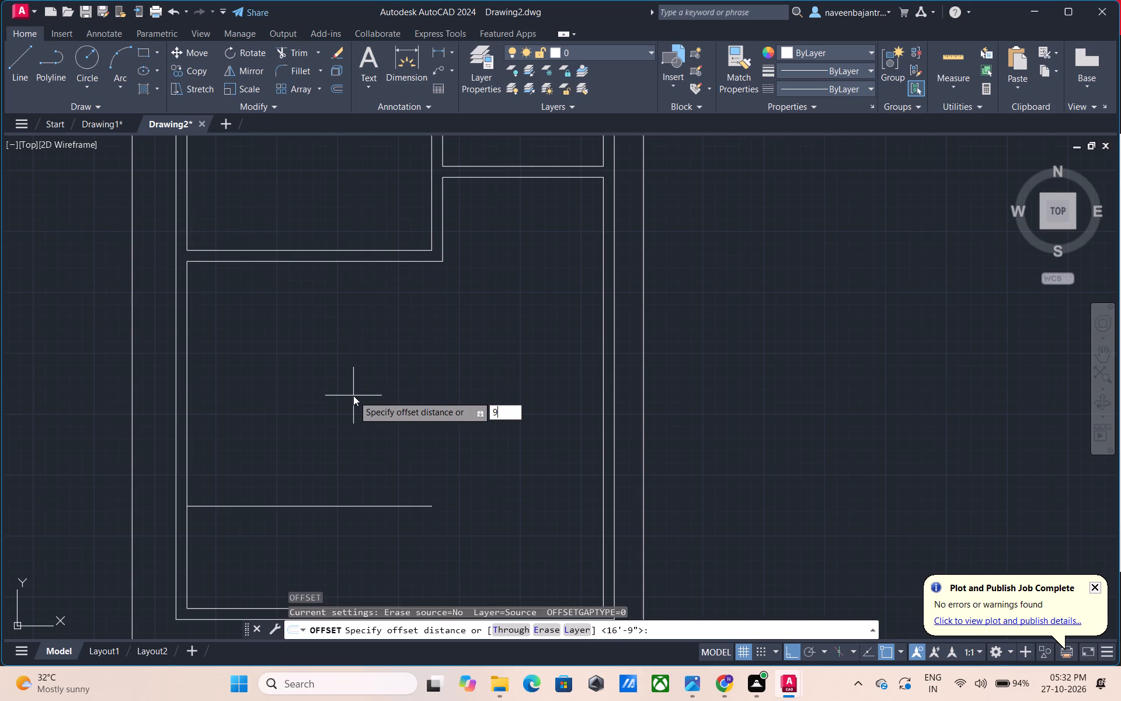
key(shift+quotedbl)
key(Return)
drag(326, 508, 326, 508)
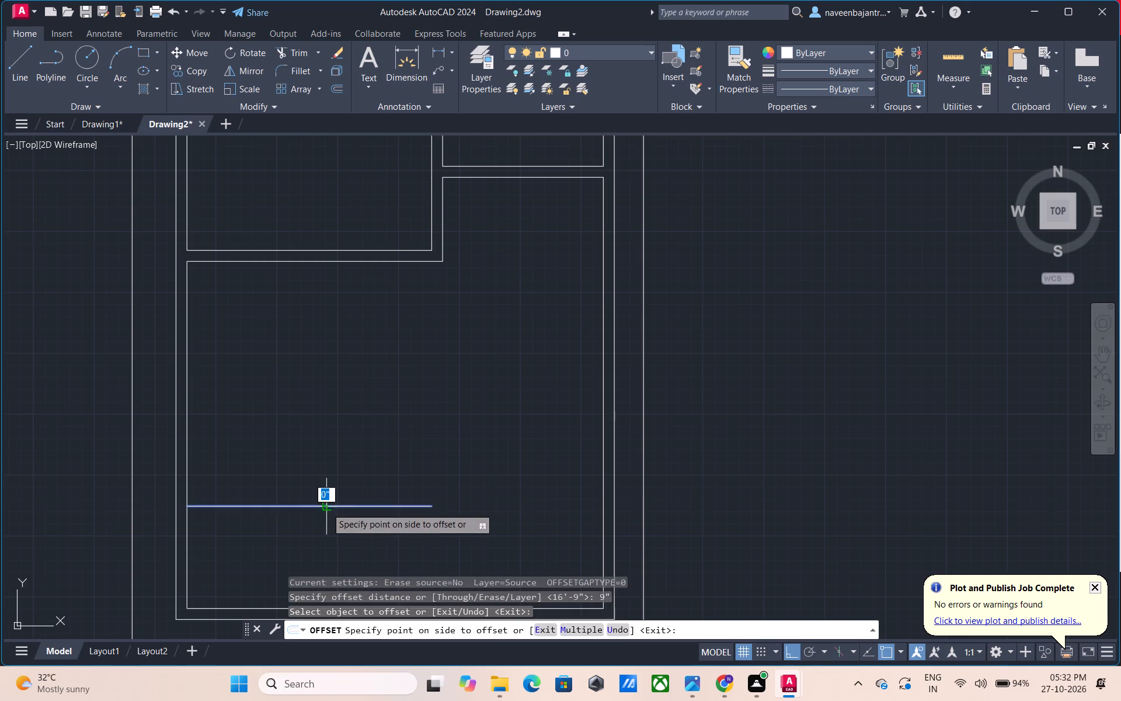
drag(326, 508, 330, 530)
click(330, 532)
key(Escape)
Draw lines extending the vertical partition's left face down to the lower-left room's bottom partition and its right face just past it.
key(l)
key(space)
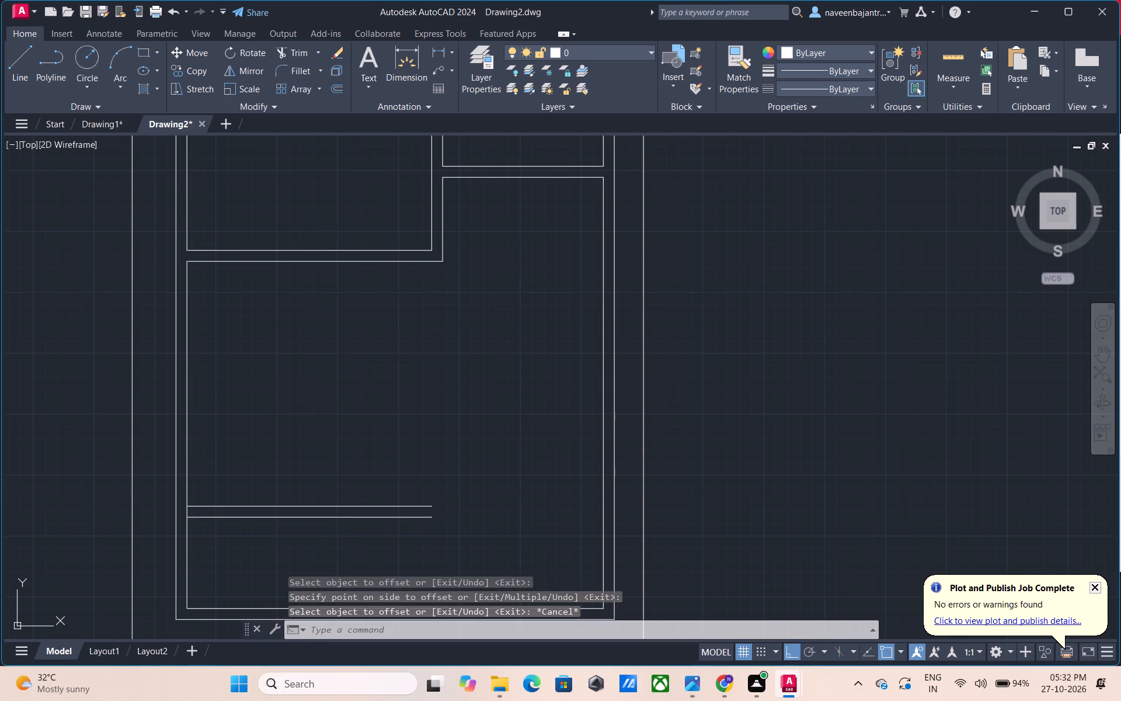
drag(429, 248, 431, 261)
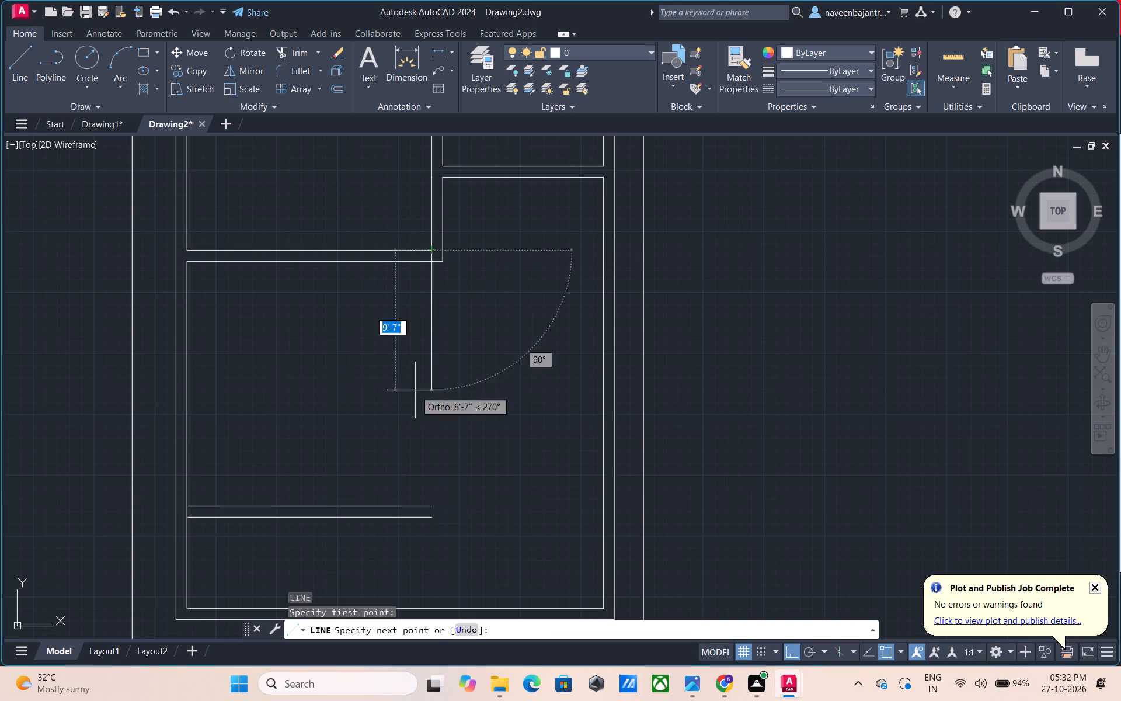
click(433, 505)
key(Escape)
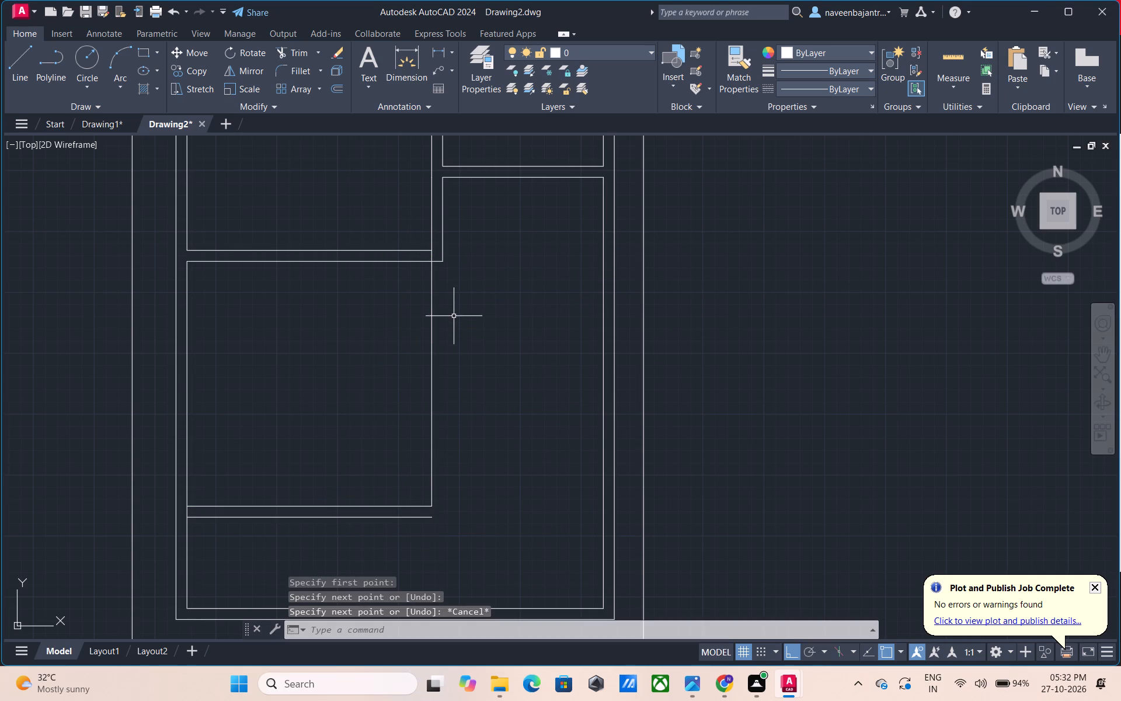
key(l)
key(space)
click(440, 261)
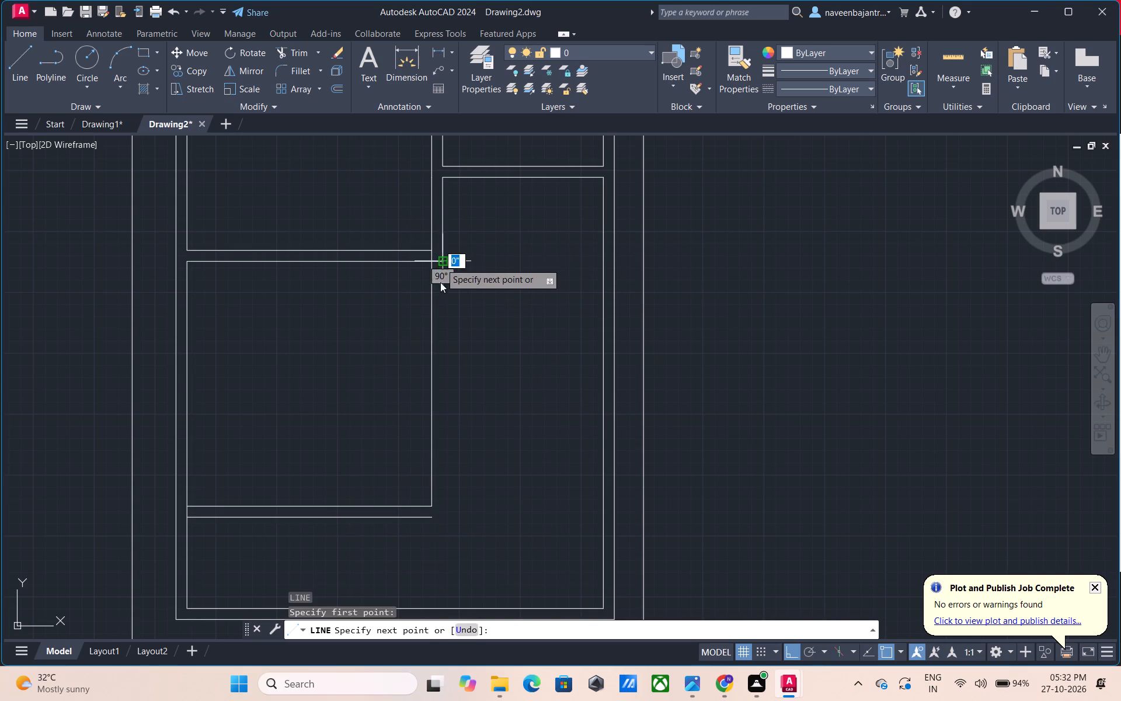
click(449, 561)
key(Escape)
Draw a short line extending the lower-left room's bottom partition's lower face rightward past the vertical partition's right face.
key(l)
key(space)
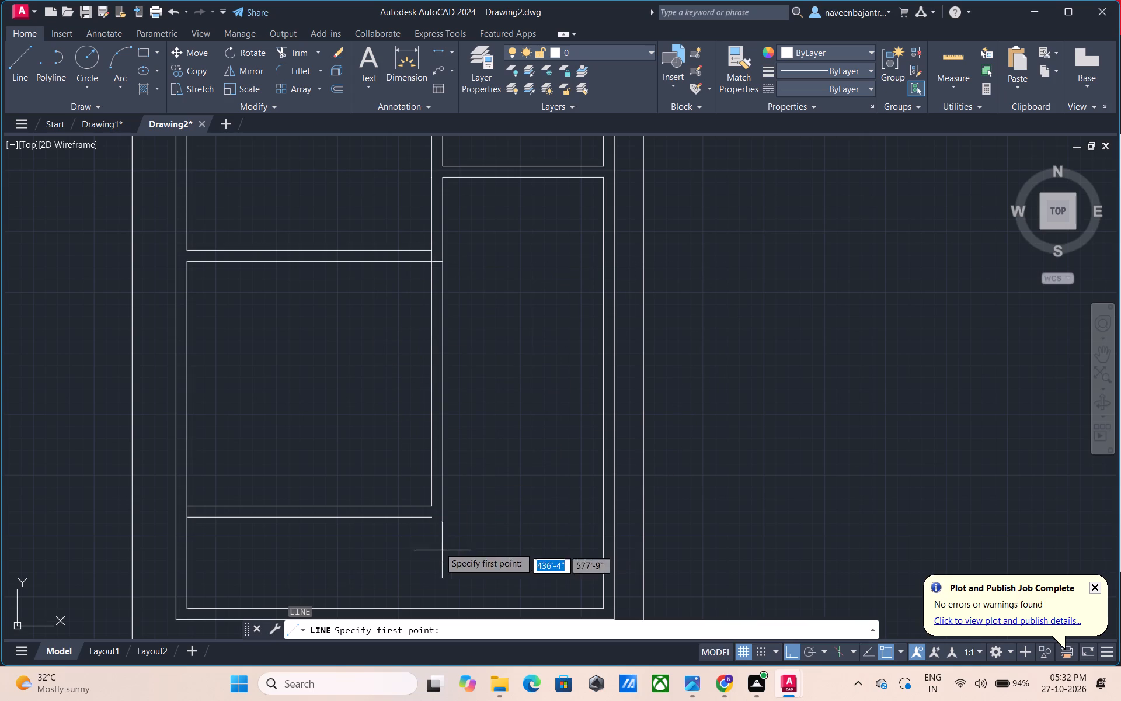
click(427, 516)
click(460, 515)
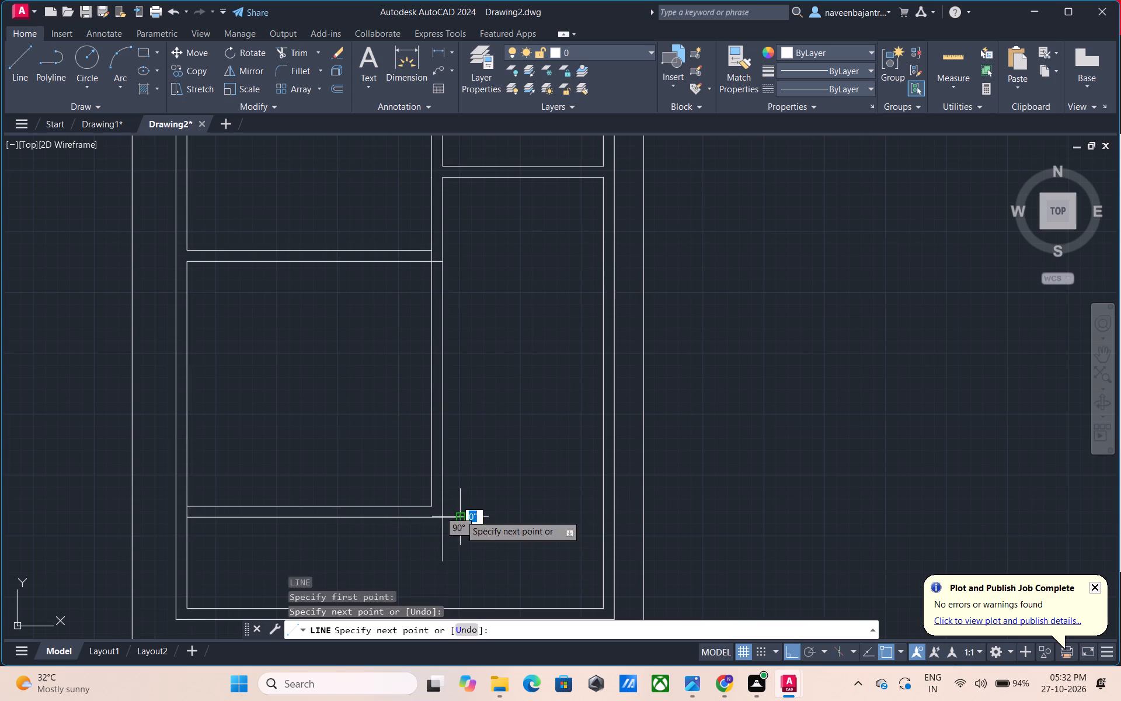
key(Escape)
Trim the overhanging ends and crossing segments around the lower-left room where its partitions meet each other and the left outer wall.
text(TR)
key(space)
click(444, 538)
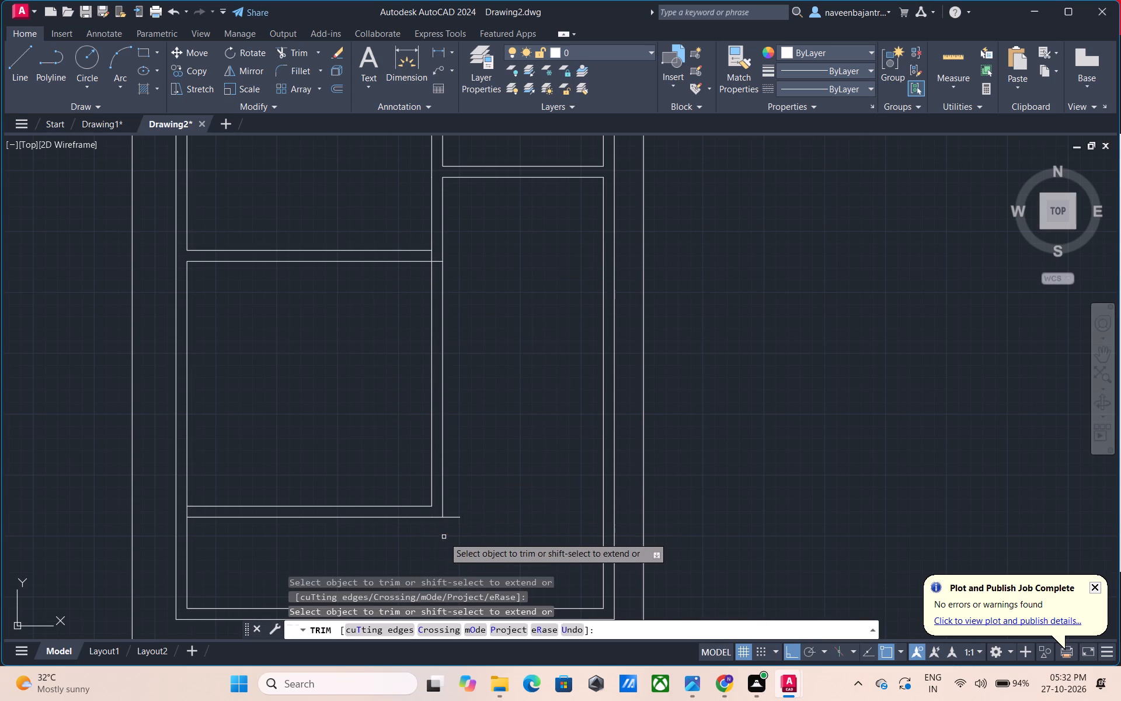
click(454, 517)
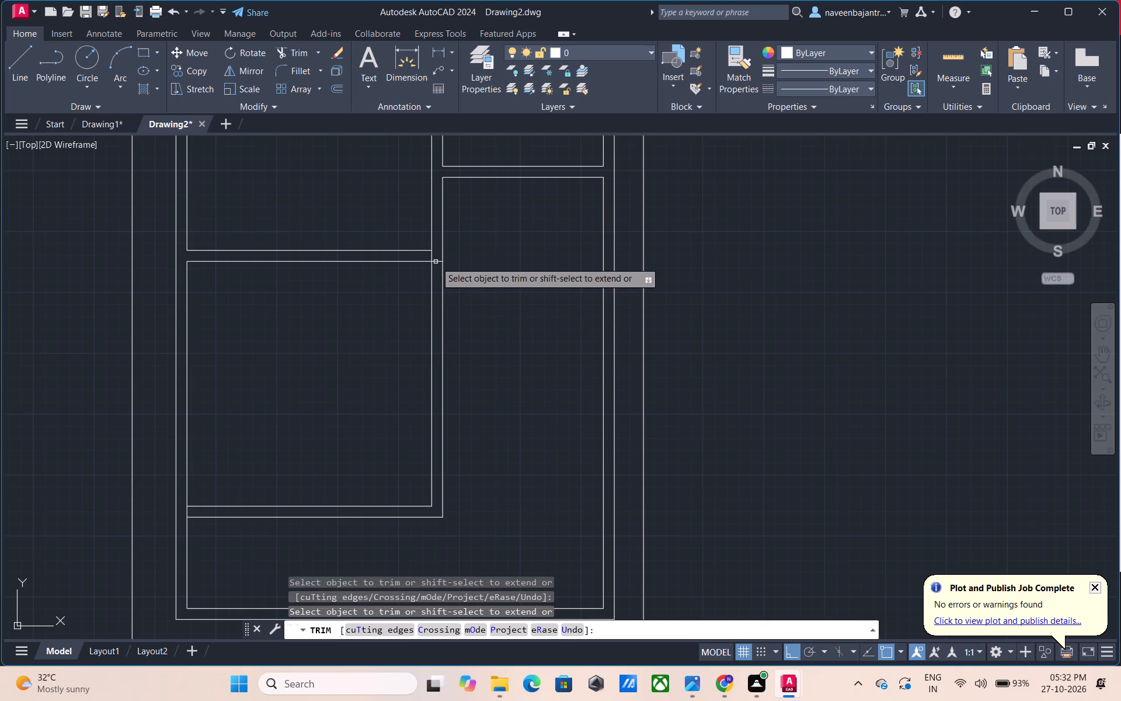
click(436, 262)
click(432, 255)
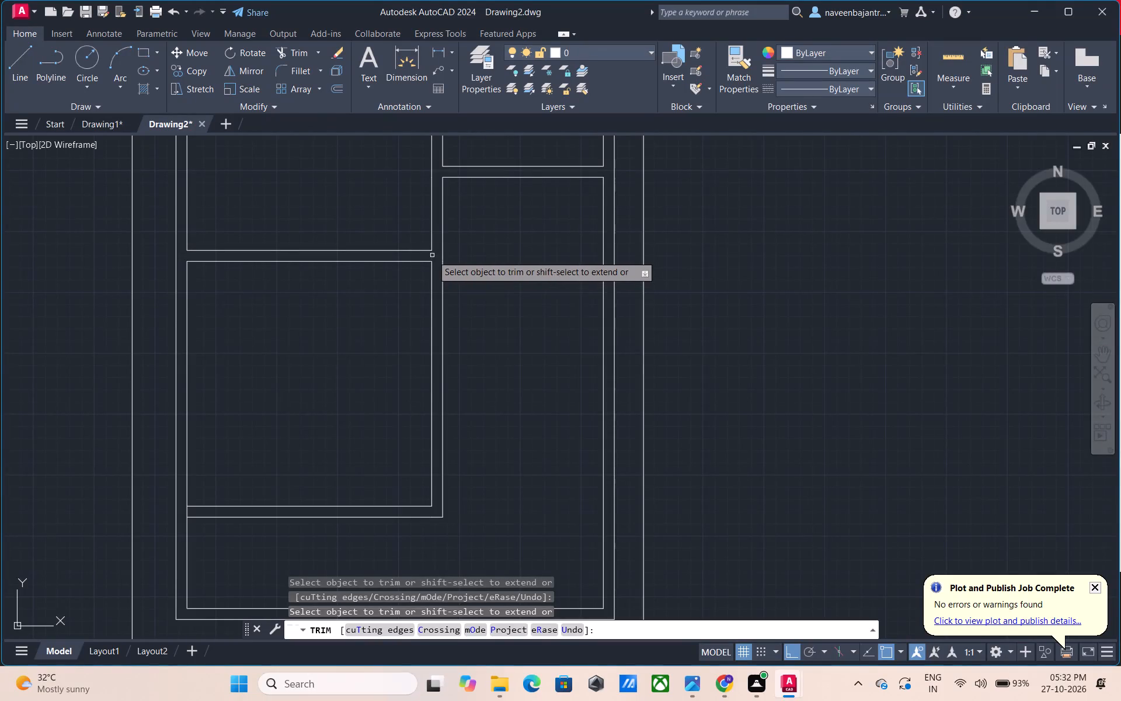
click(187, 513)
key(Escape)
Draw two horizontal lines extending both faces of the lower-left room's bottom partition rightward past the plot's right boundary.
scroll(305, 509, down, 1)
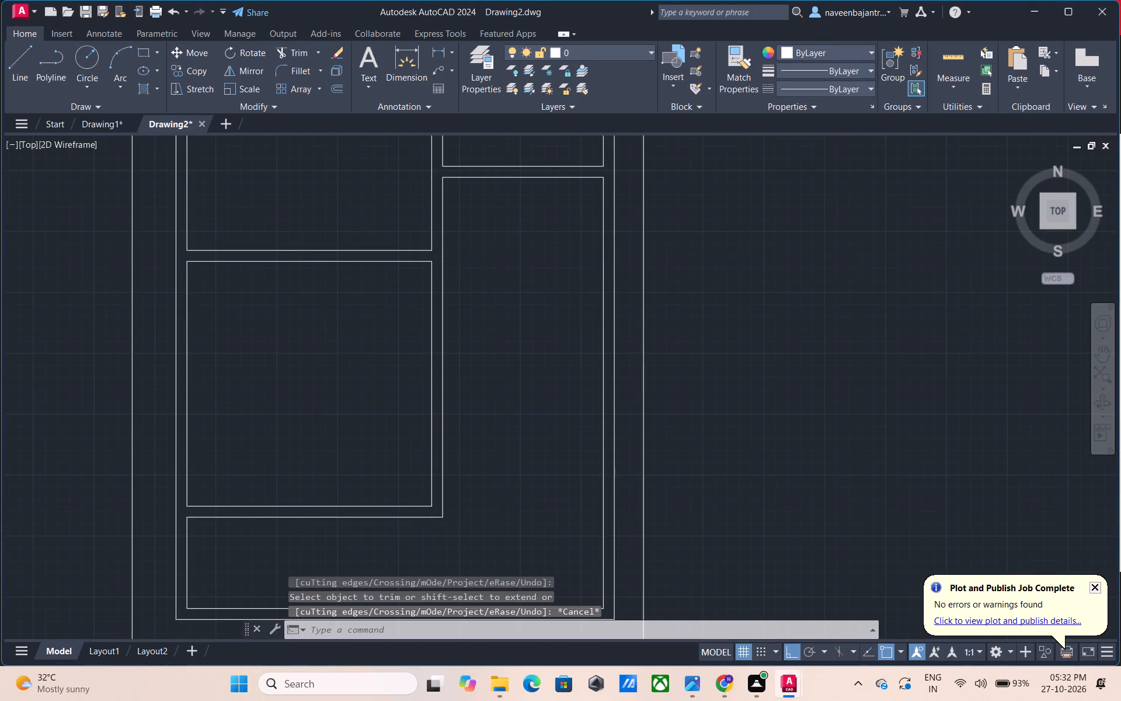
scroll(305, 509, down, 1)
middle_drag(387, 502, 356, 514)
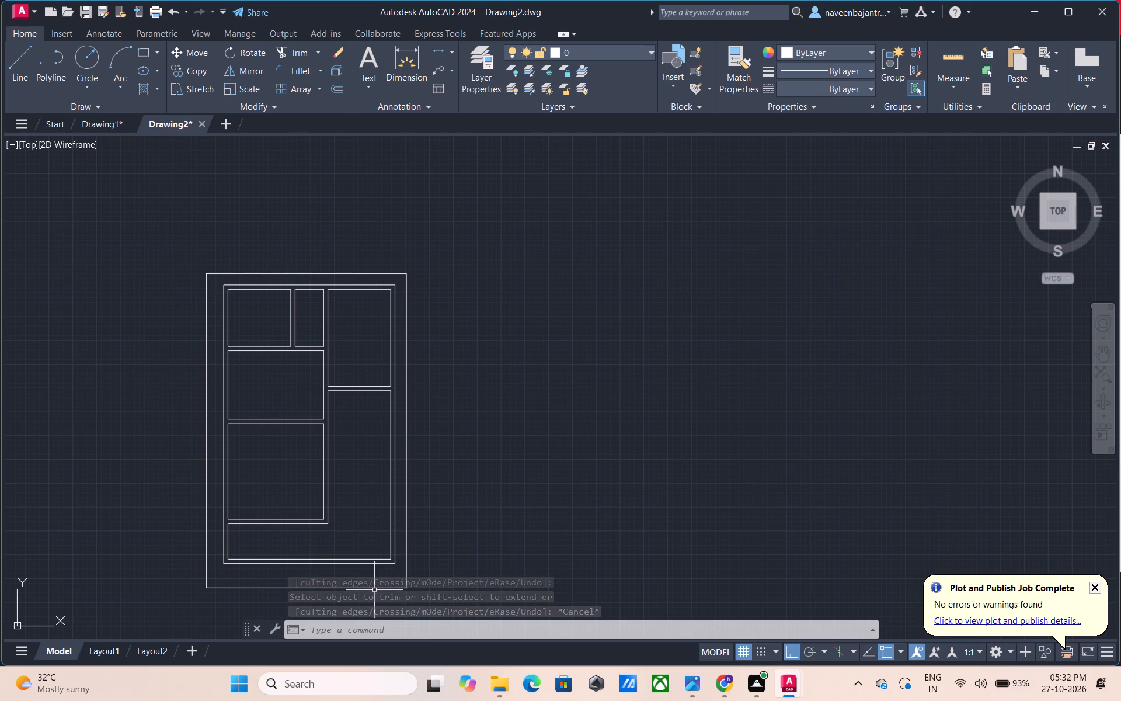
scroll(326, 545, up, 1)
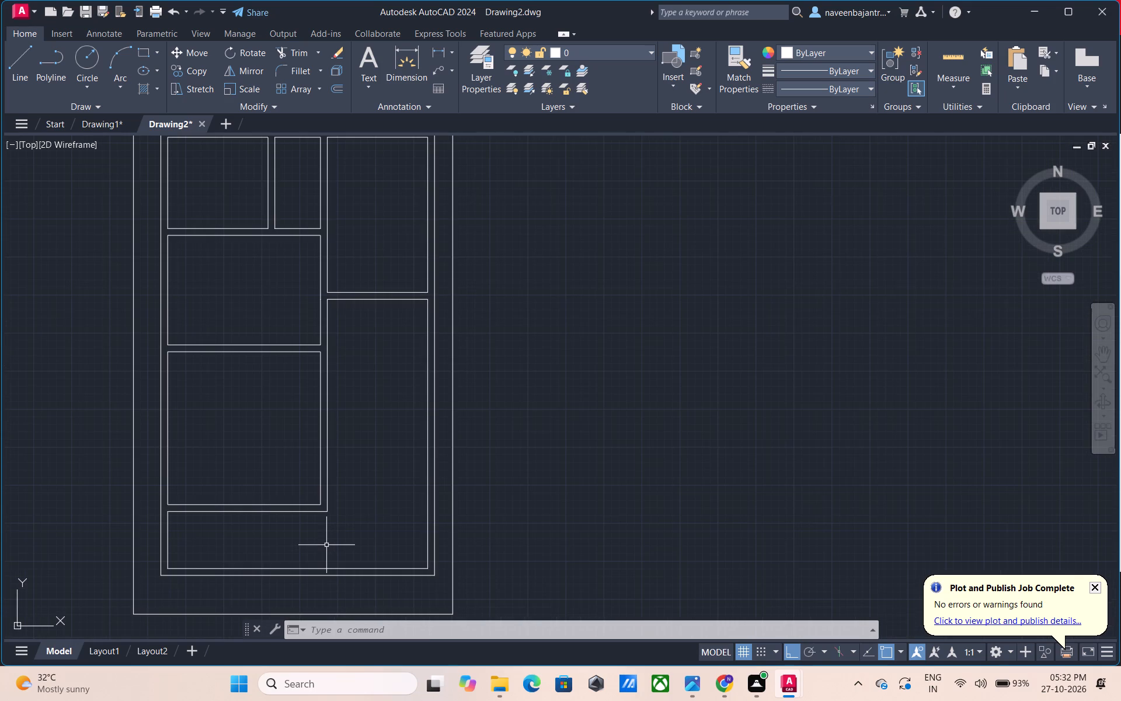
key(Escape)
text(L)
key(space)
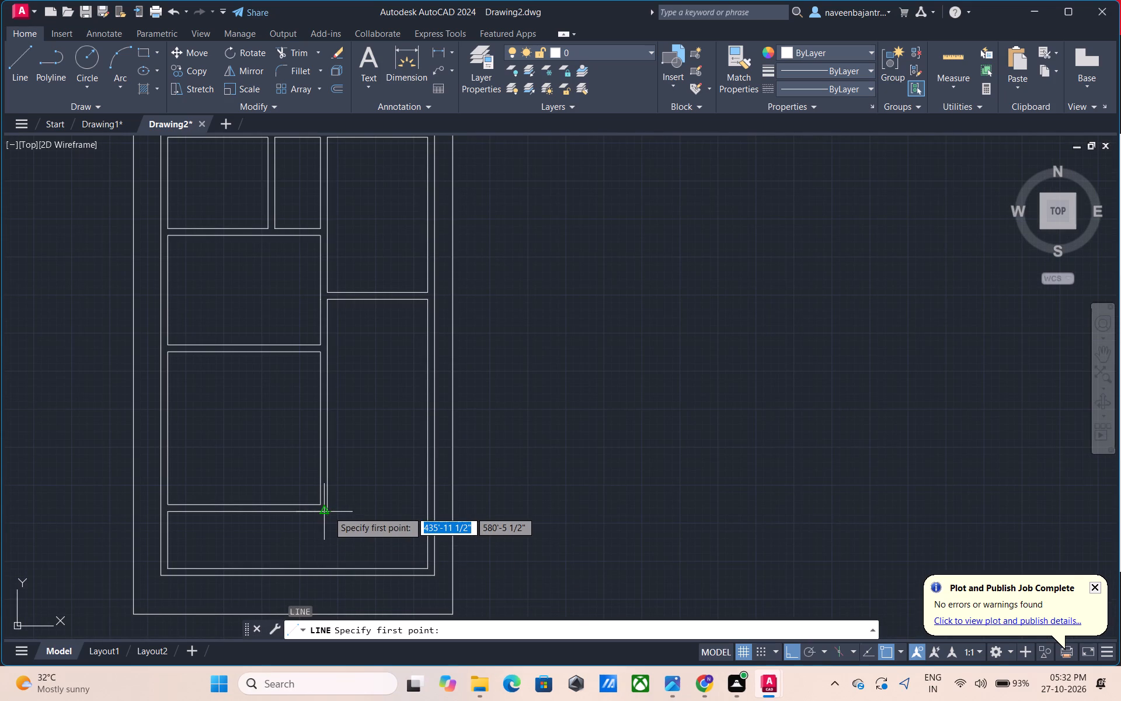
scroll(328, 511, up, 3)
click(317, 512)
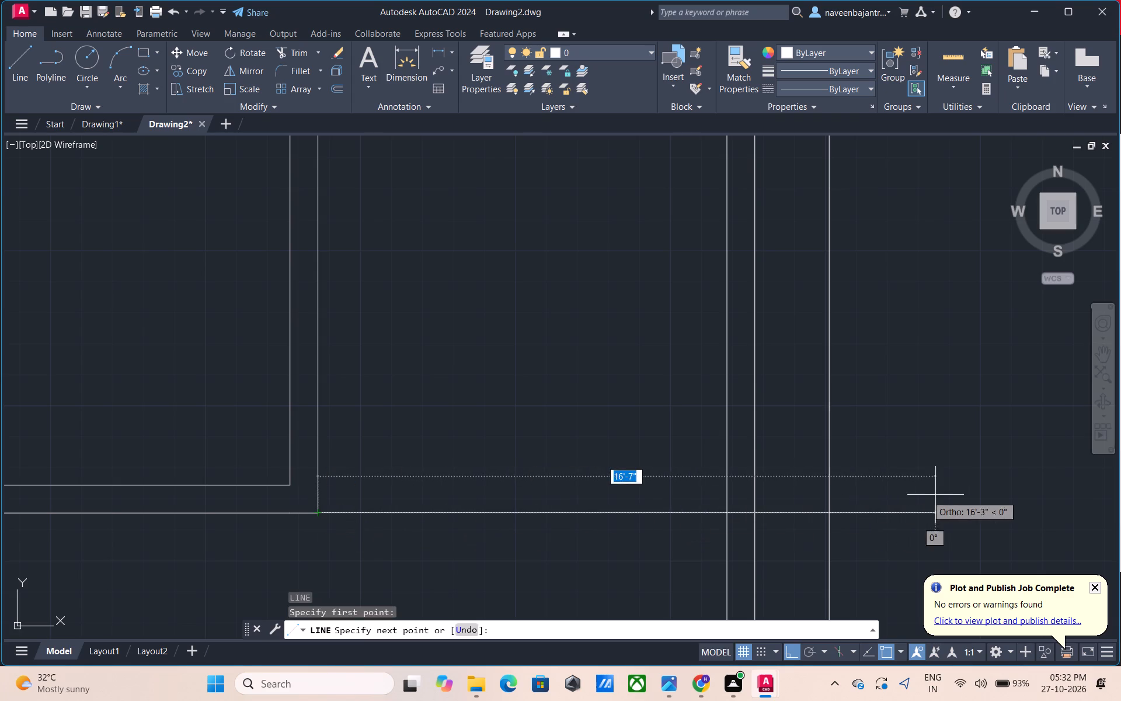
click(929, 497)
key(Escape)
key(l)
key(space)
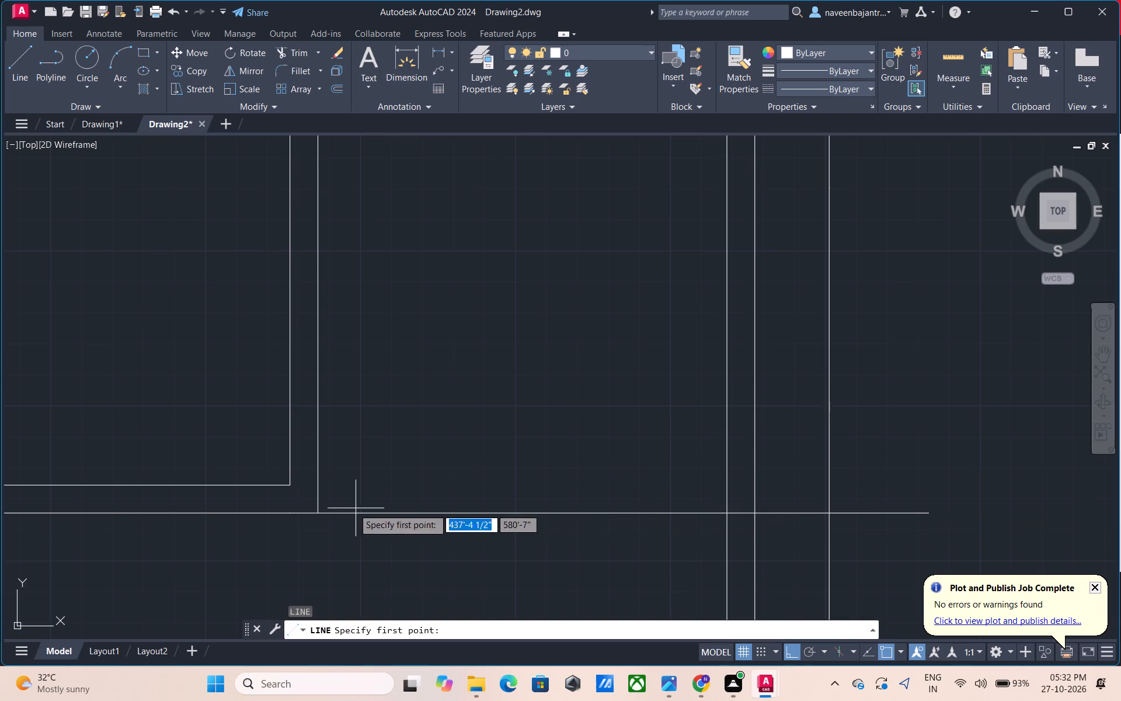
click(288, 484)
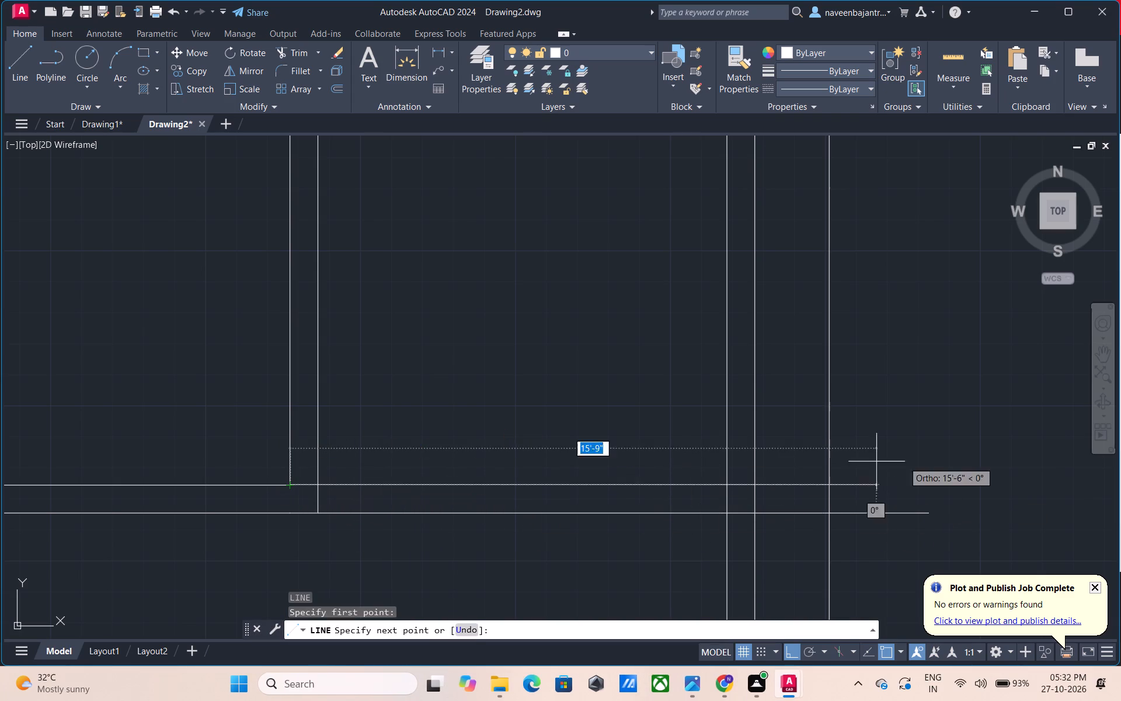
click(962, 456)
key(Escape)
Trim the bottom partition's overhanging lines to the right outer wall's inner face and clear the crossing segments at that wall and the vertical partition.
text(TR)
key(space)
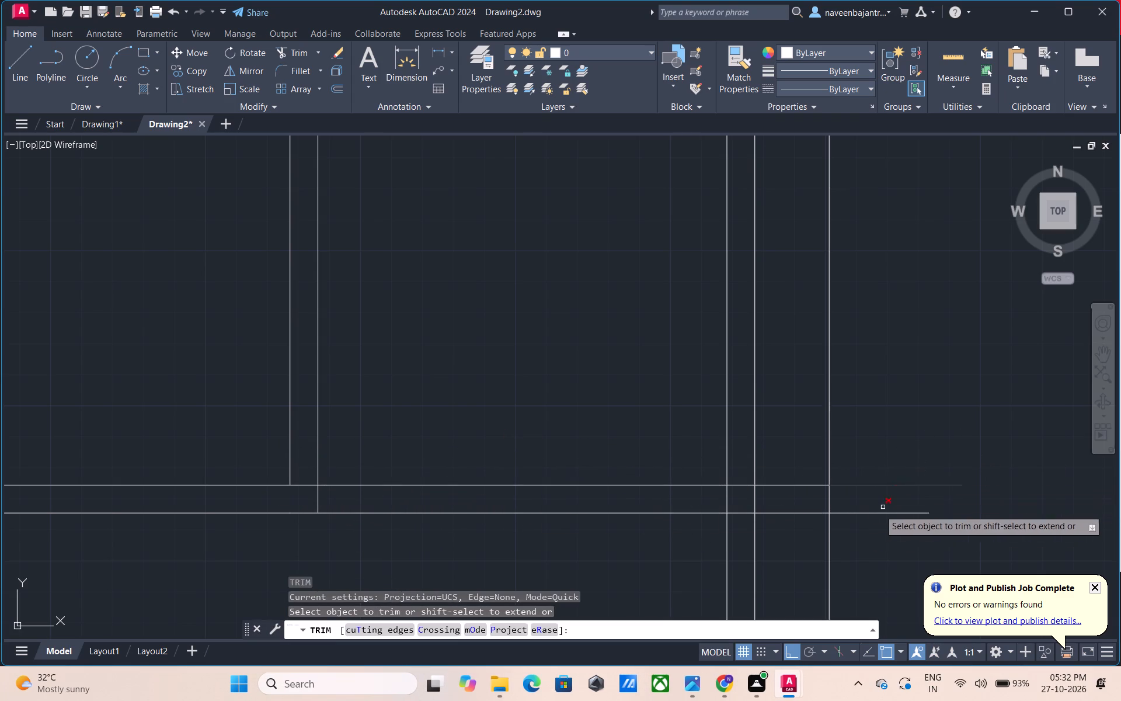
click(858, 512)
click(855, 487)
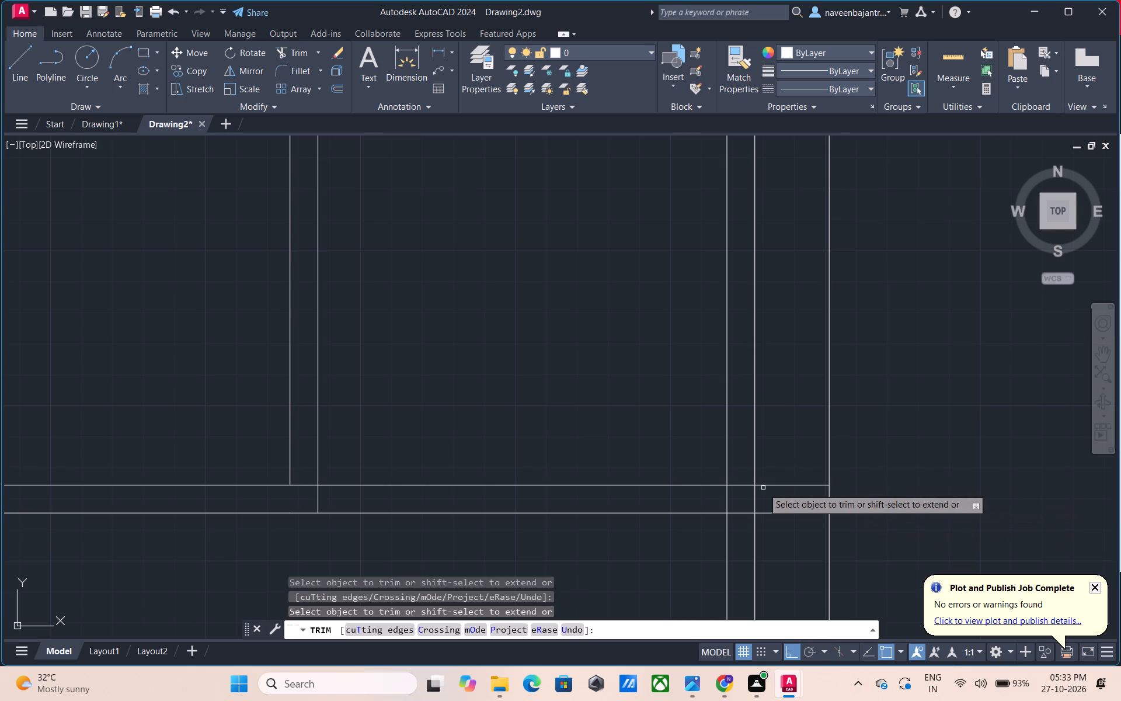
click(763, 488)
click(765, 481)
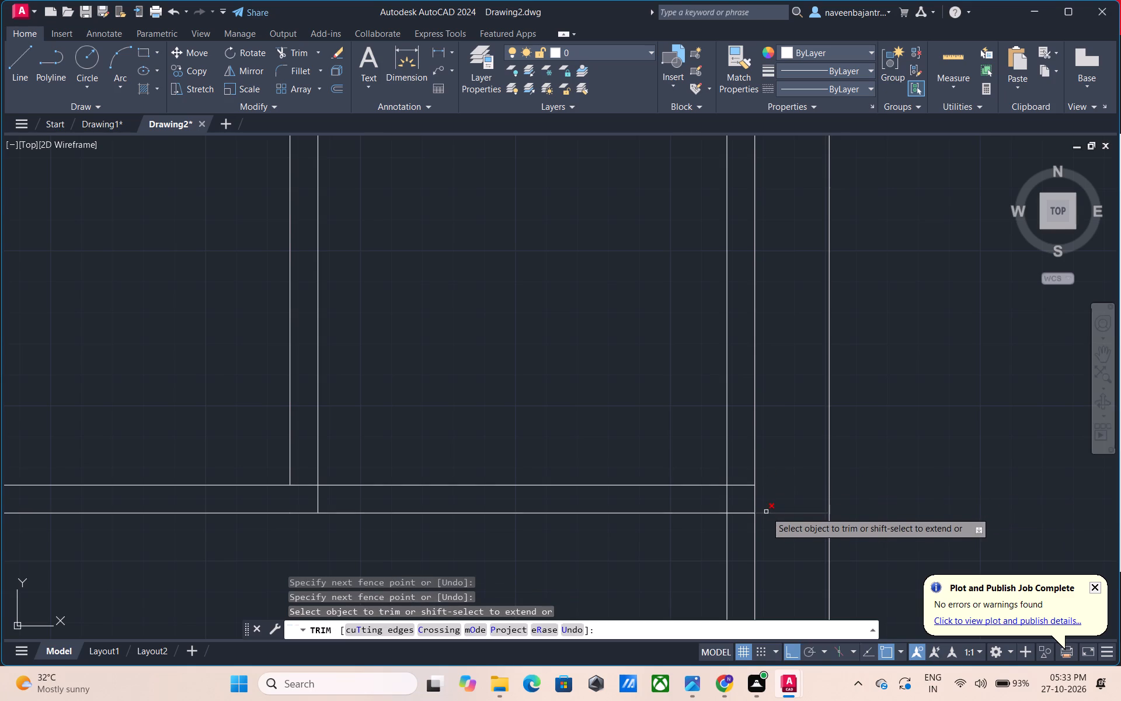
click(766, 512)
click(742, 512)
click(739, 484)
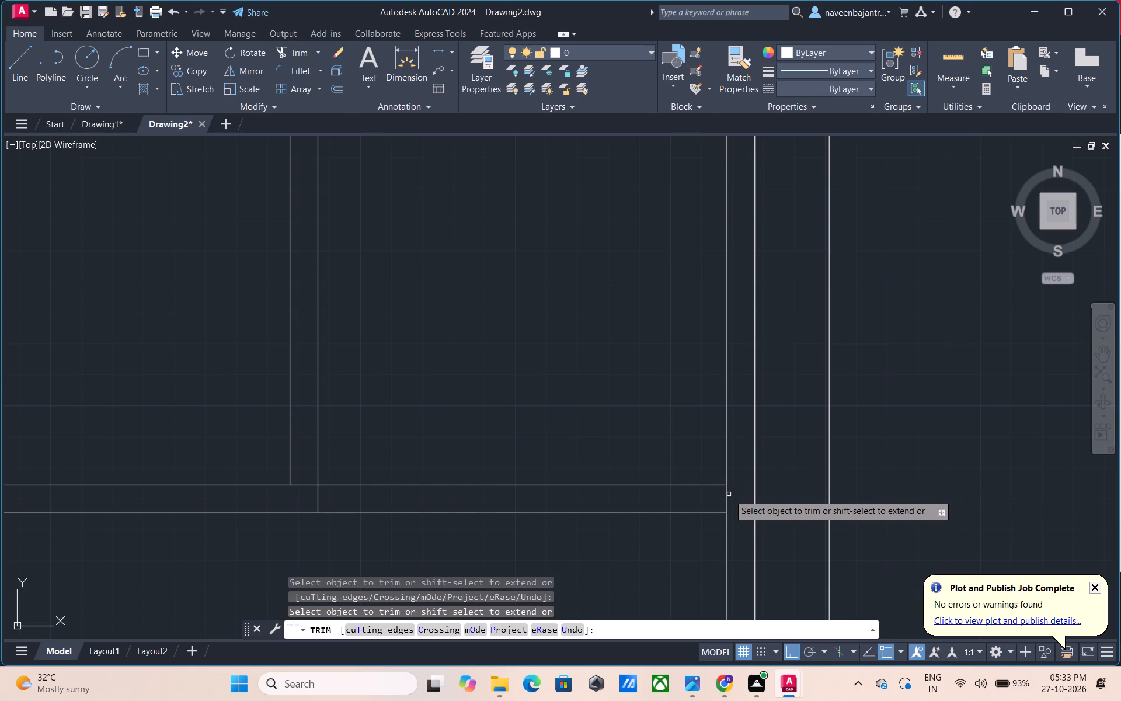
click(728, 495)
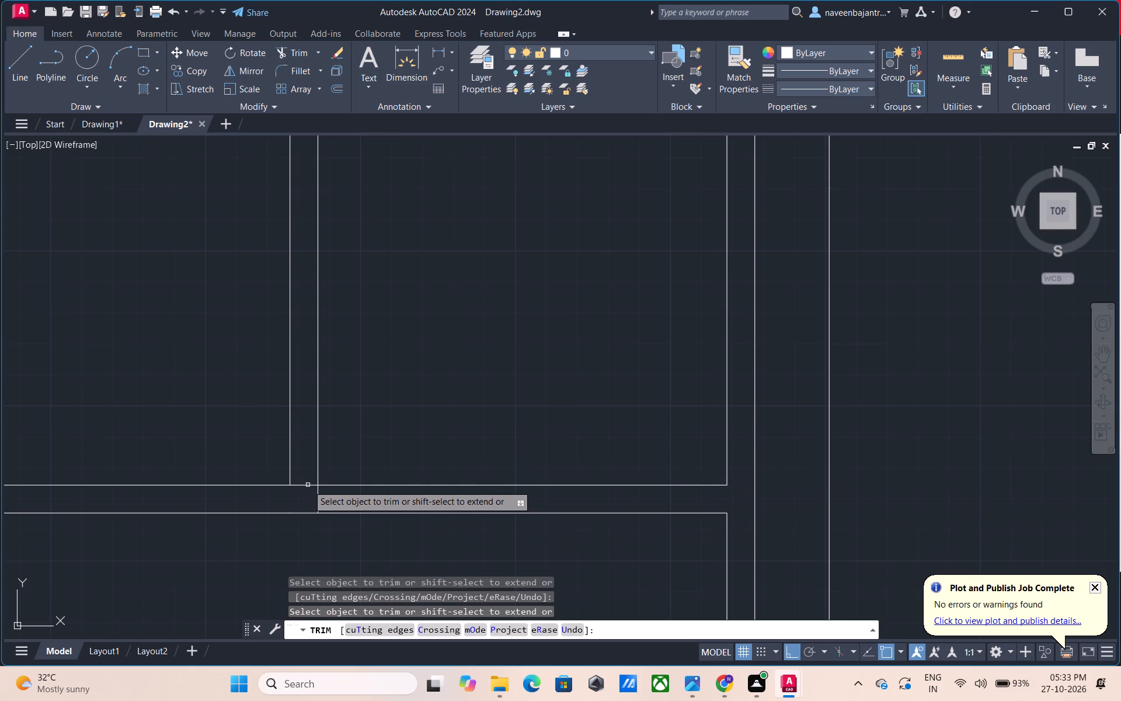
click(308, 485)
click(317, 494)
key(Escape)
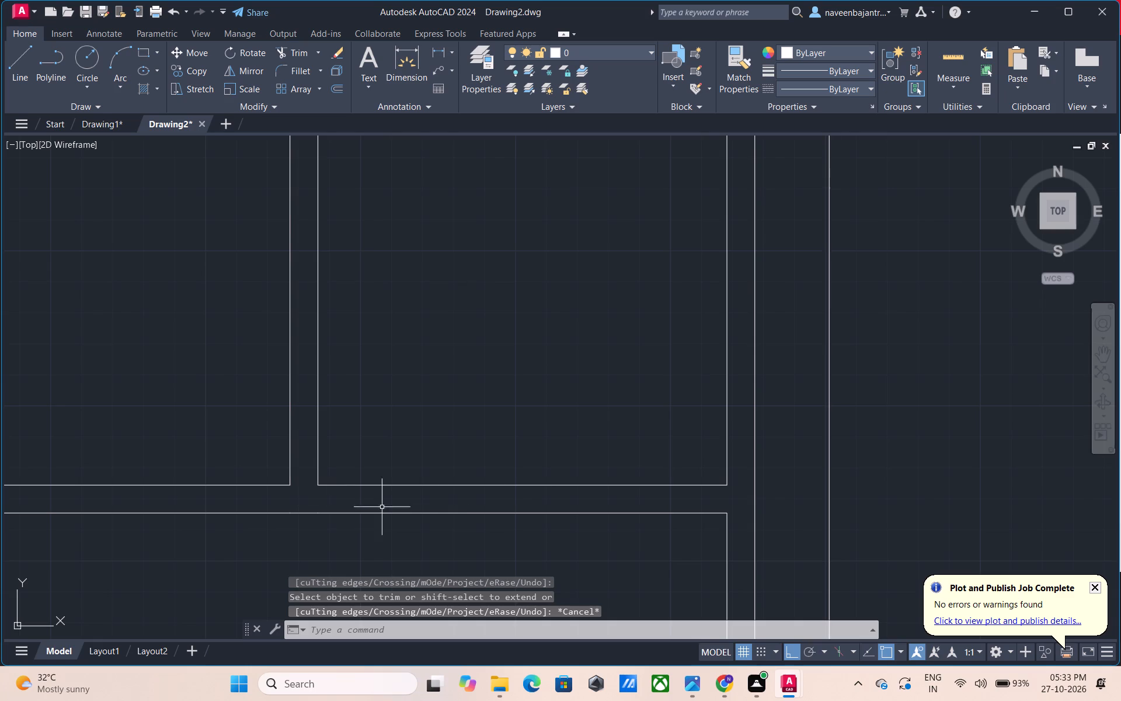
Measure the width of the lower-right room along its bottom edge with a temporary dimension, without placing it.
scroll(578, 481, down, 1)
middle_drag(608, 424, 596, 475)
scroll(598, 469, down, 1)
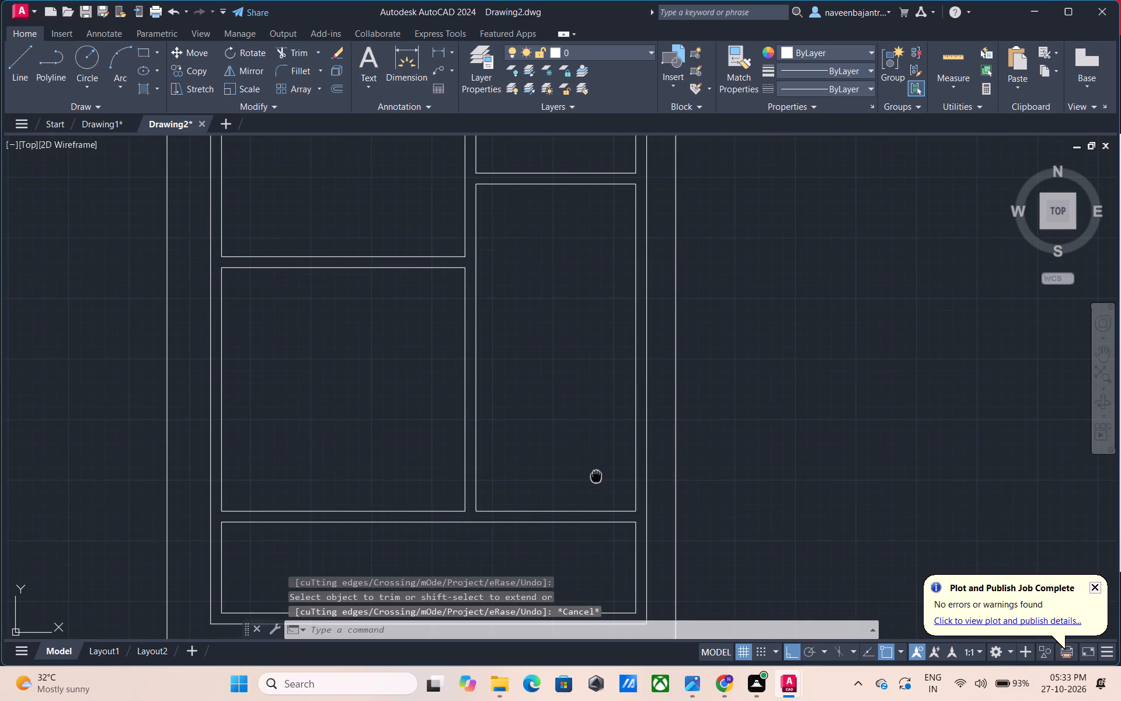
key(Escape)
key(Escape)
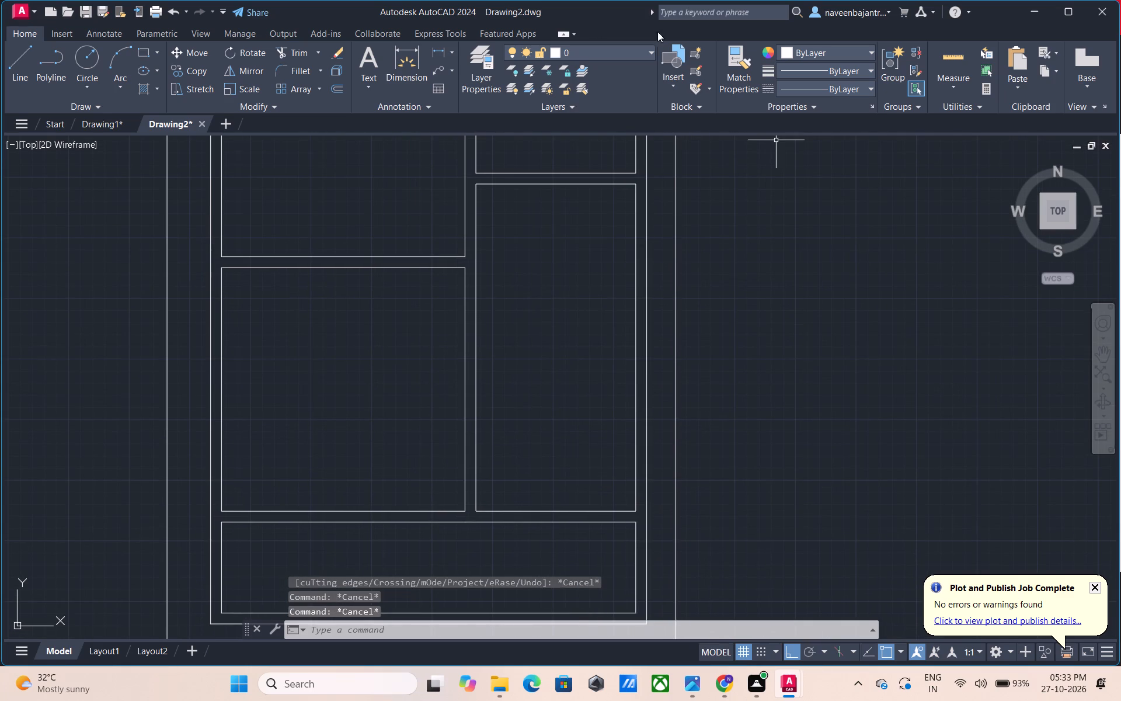
click(418, 68)
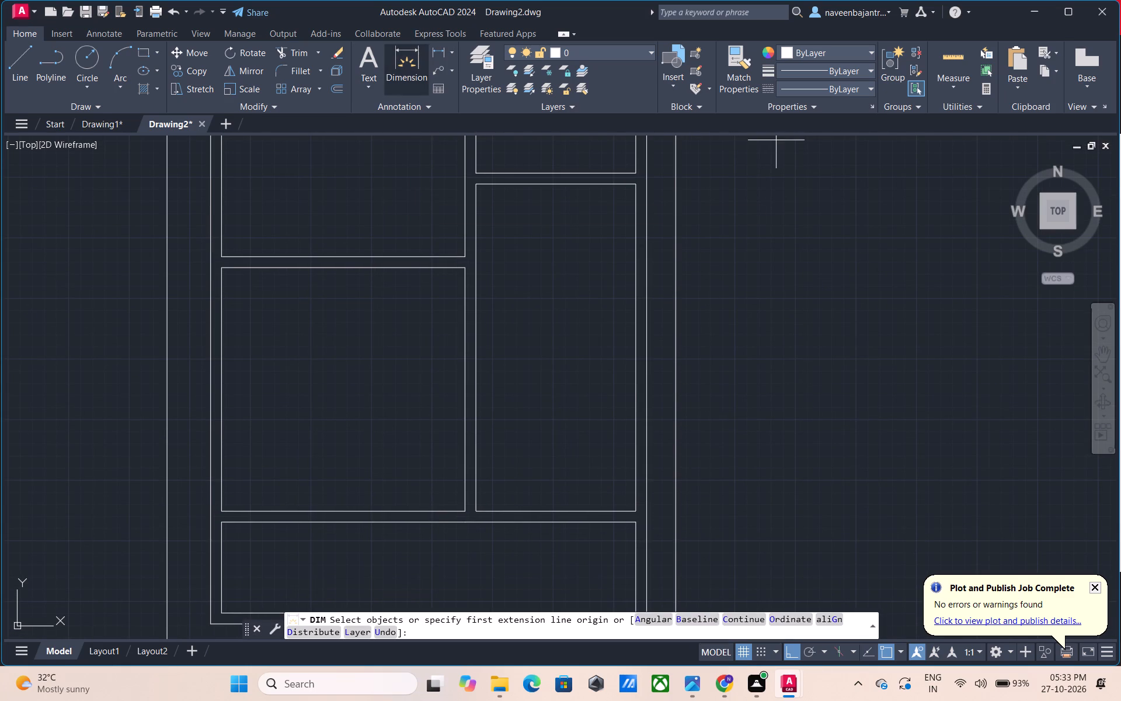
click(476, 508)
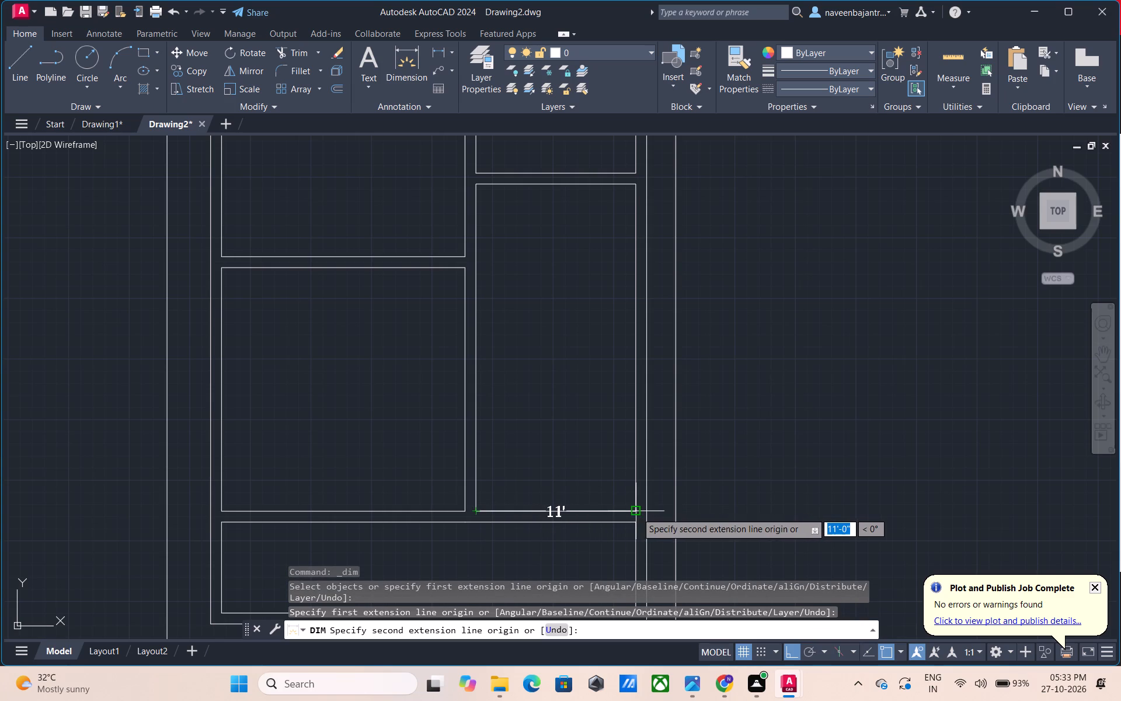
key(Escape)
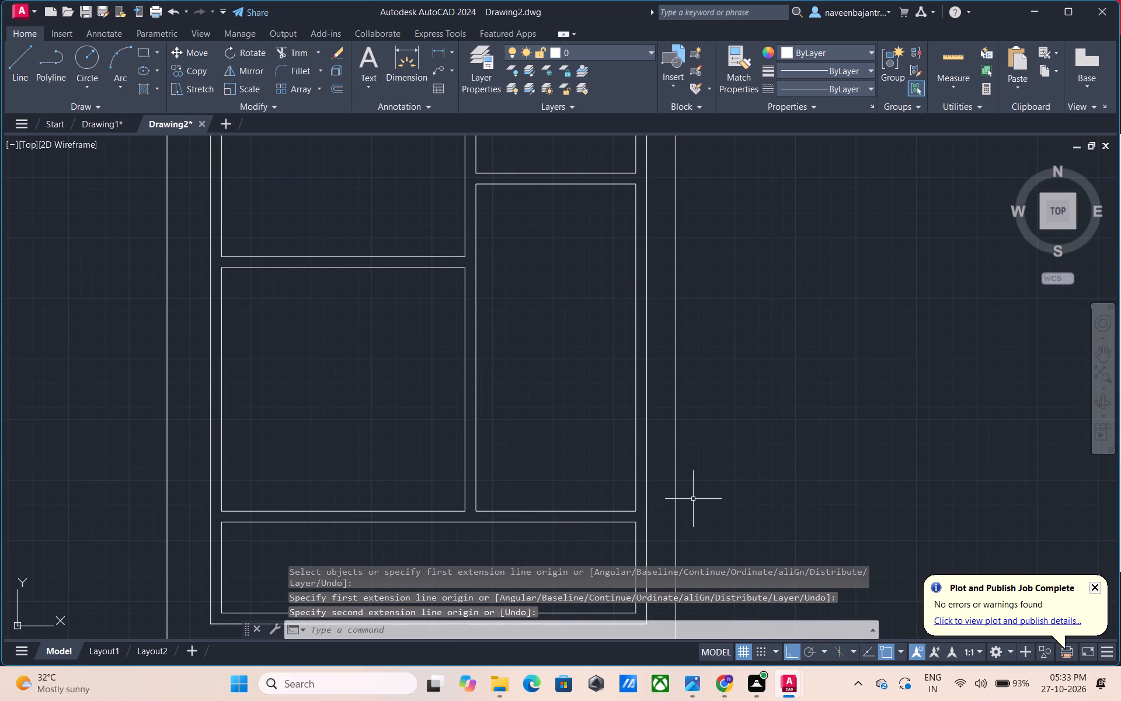
Offset the lower-right room's bottom line 5' upward into the room.
text(O)
key(space)
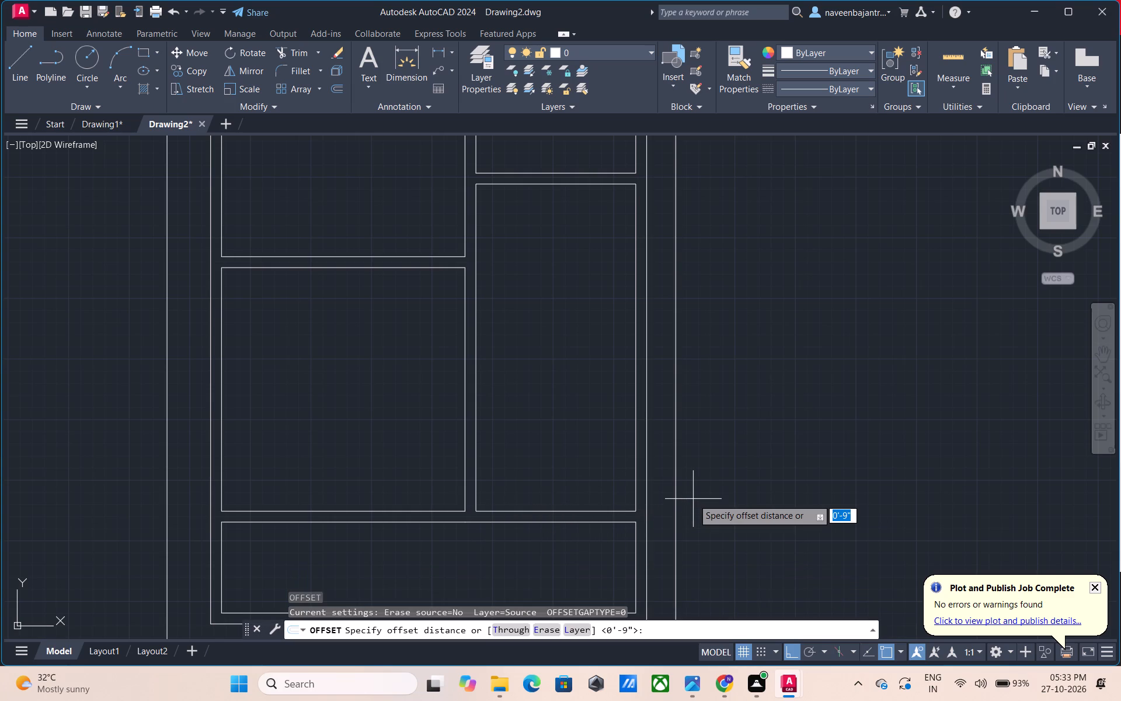
text(5')
key(Return)
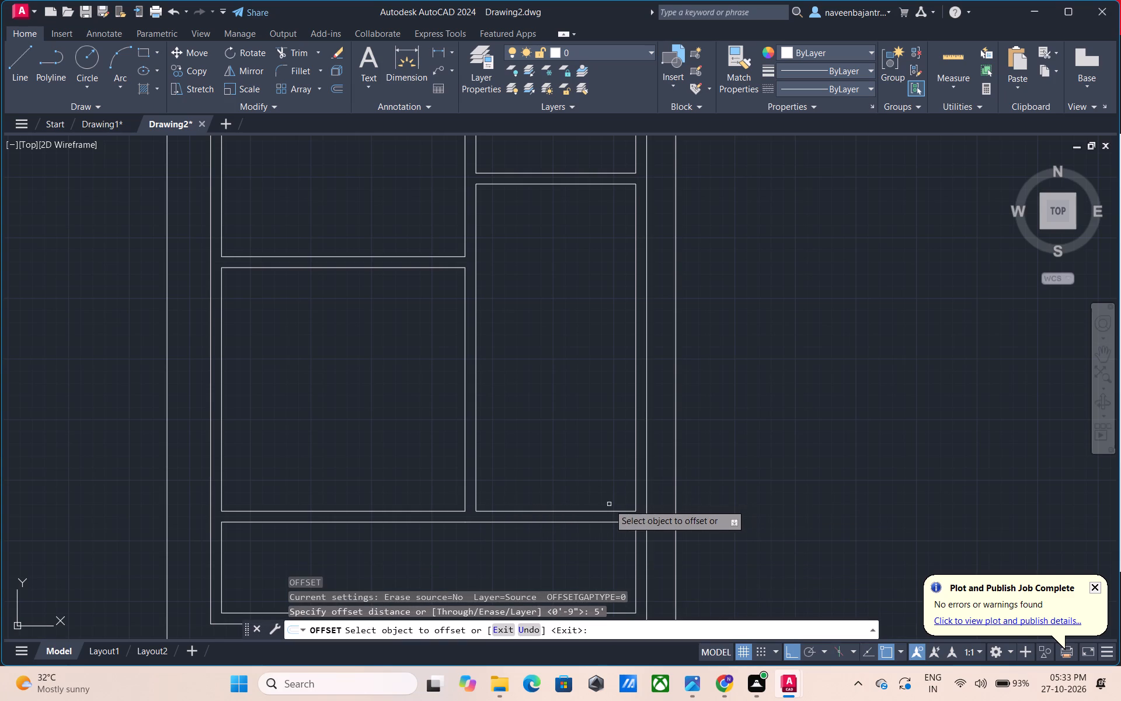
click(600, 511)
click(600, 463)
key(Escape)
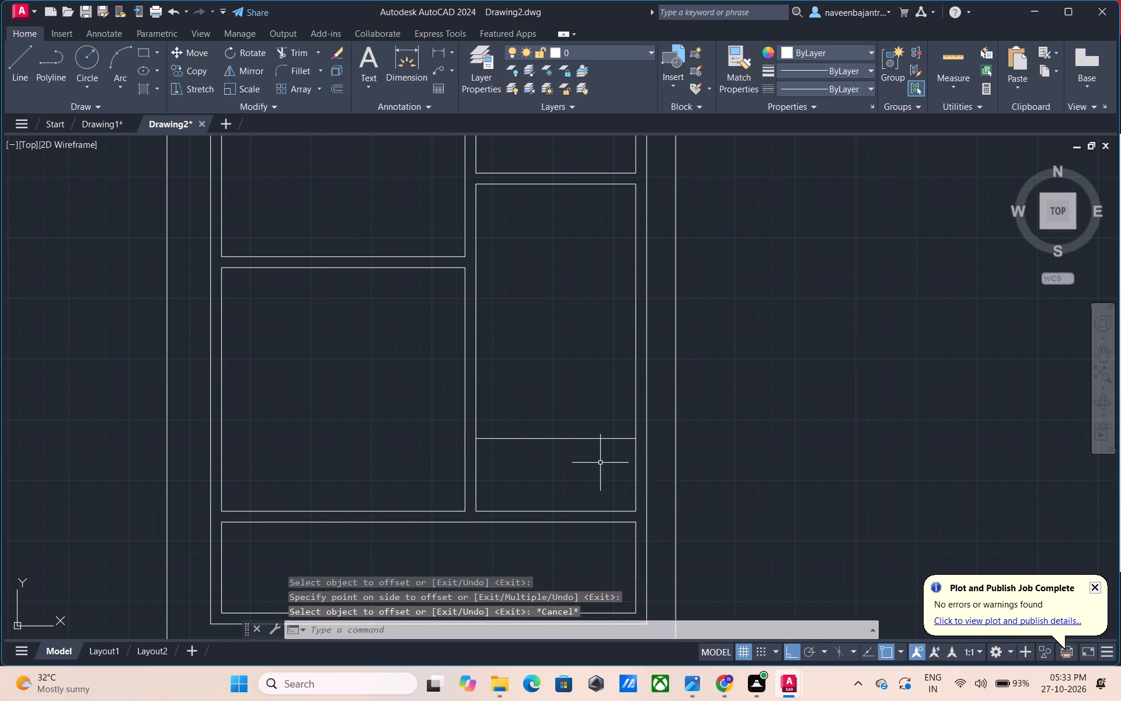
Offset the new horizontal line in the lower-right room 9" upward to form a partition.
text(O 9)
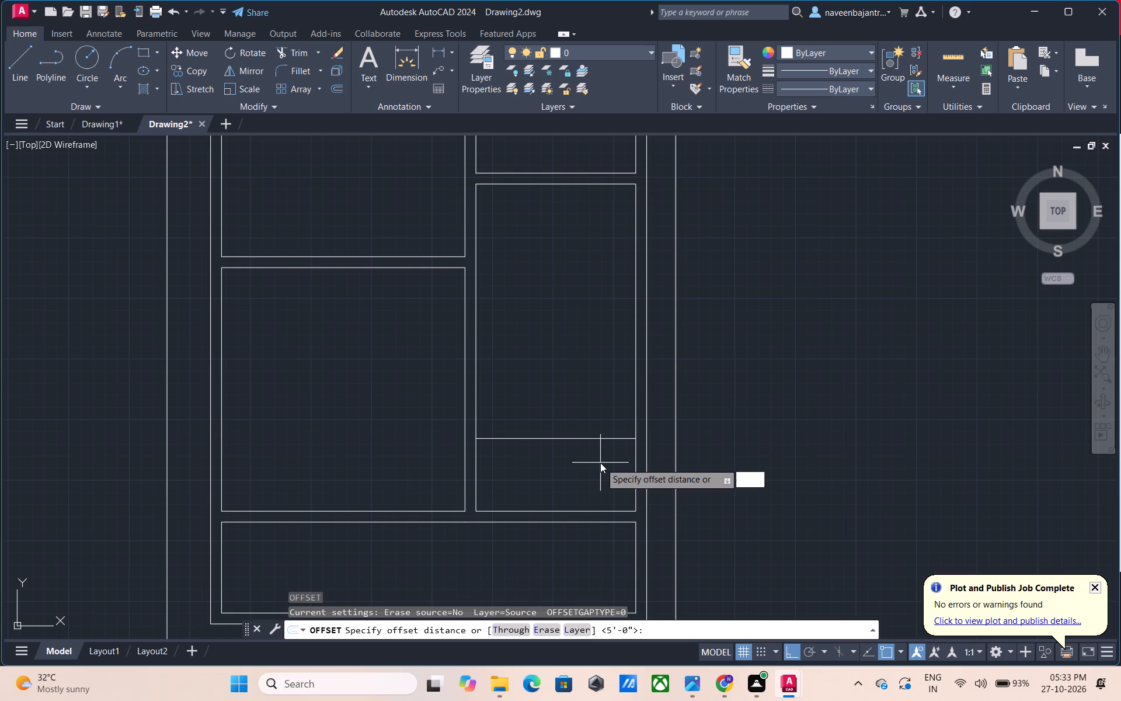
key(shift+quotedbl)
key(Return)
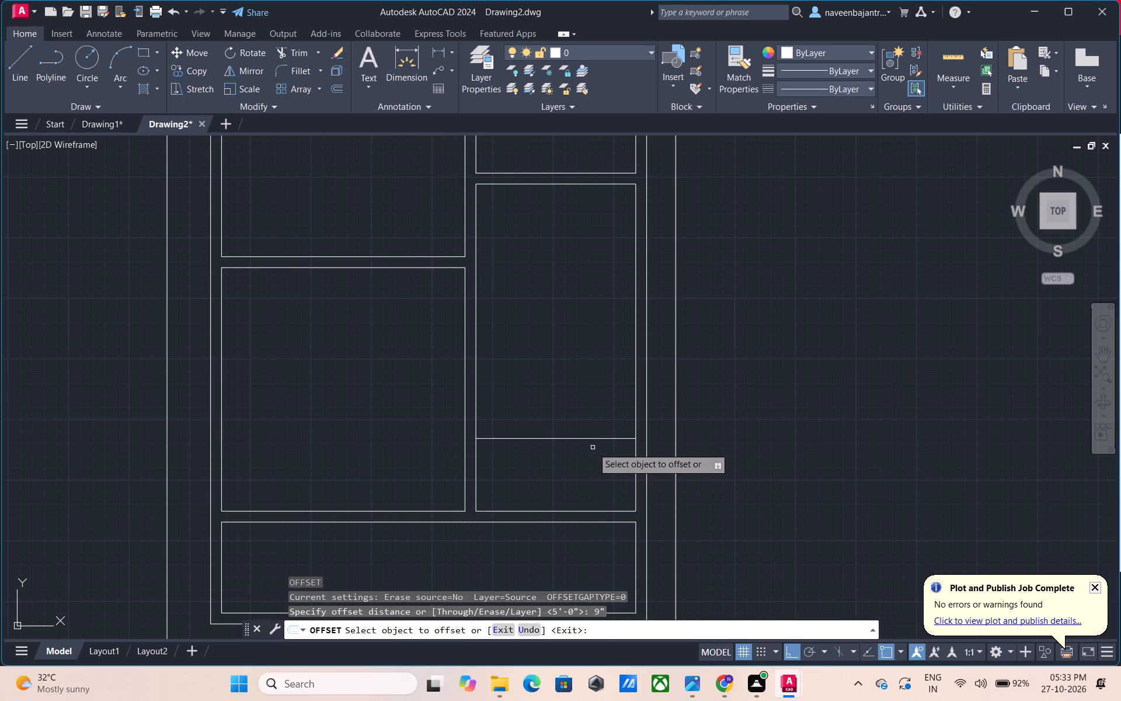
click(581, 438)
click(576, 406)
key(Escape)
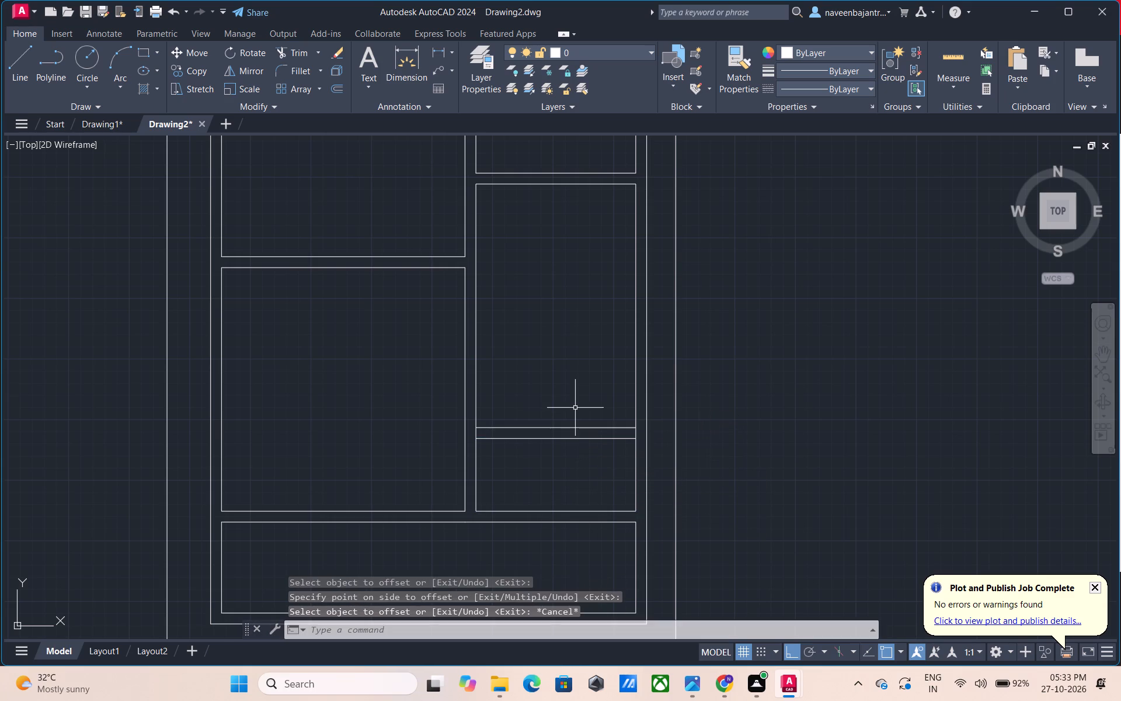
Trim the wall segments between the new partition's two faces at the right outer wall and the vertical partition.
text(TR)
key(space)
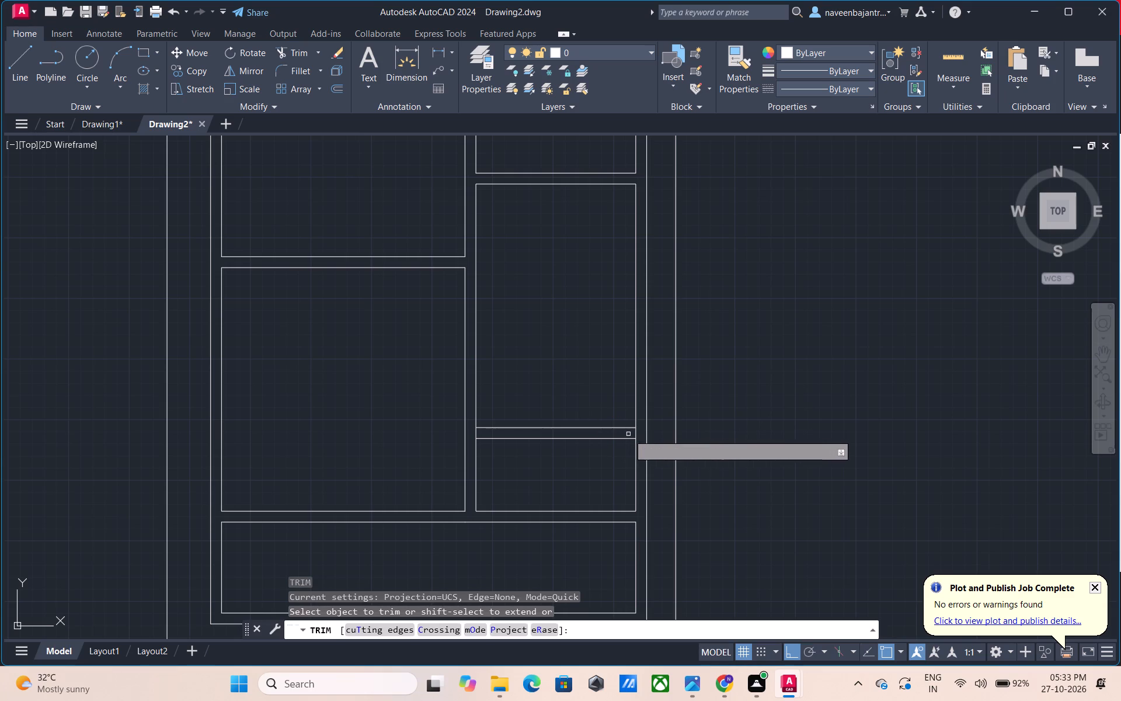
click(635, 433)
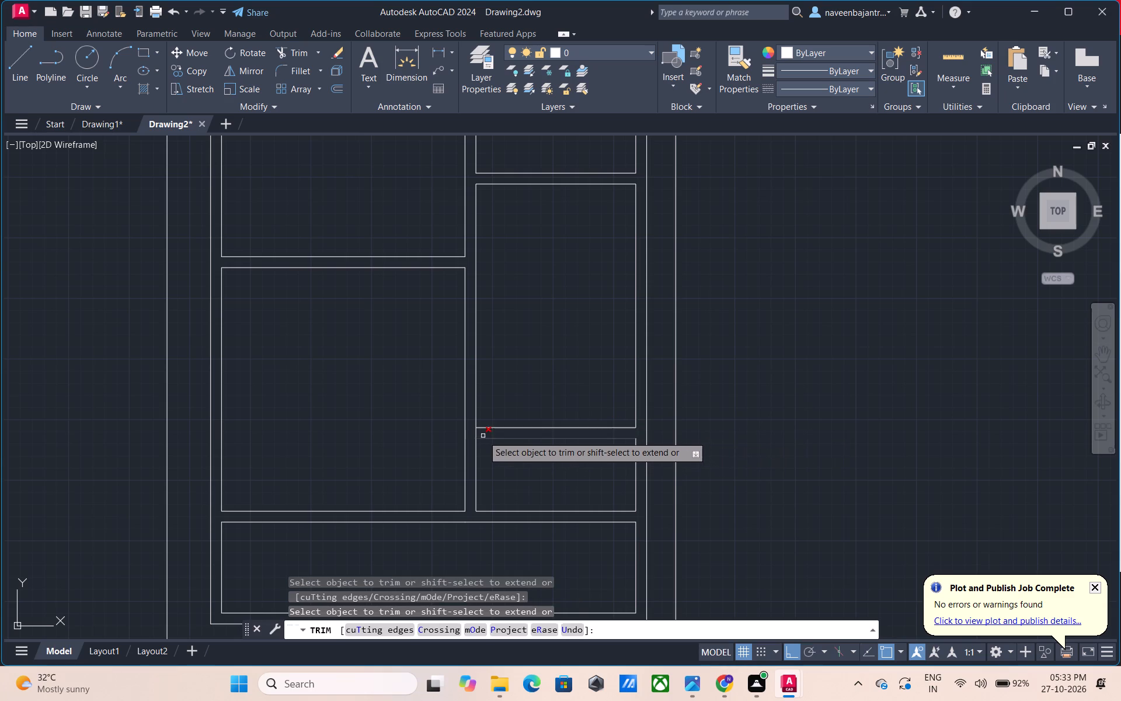
click(477, 433)
key(Escape)
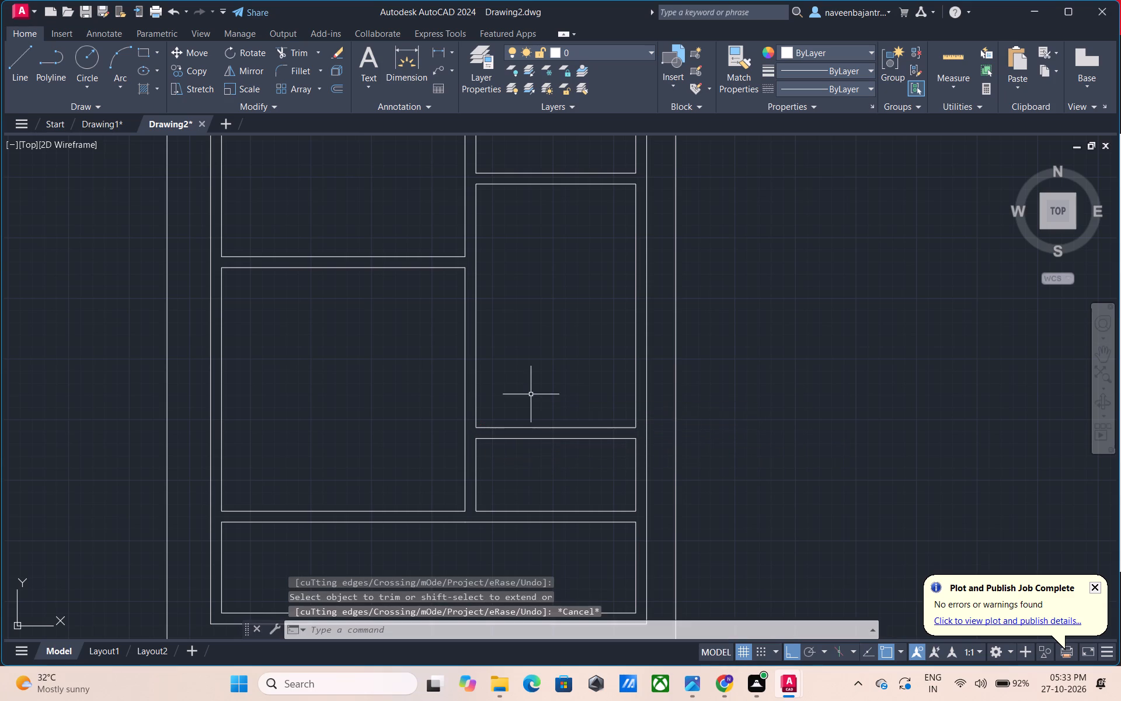
Offset the new partition's upper face 11' upward into the room above it.
middle_drag(537, 381, 495, 493)
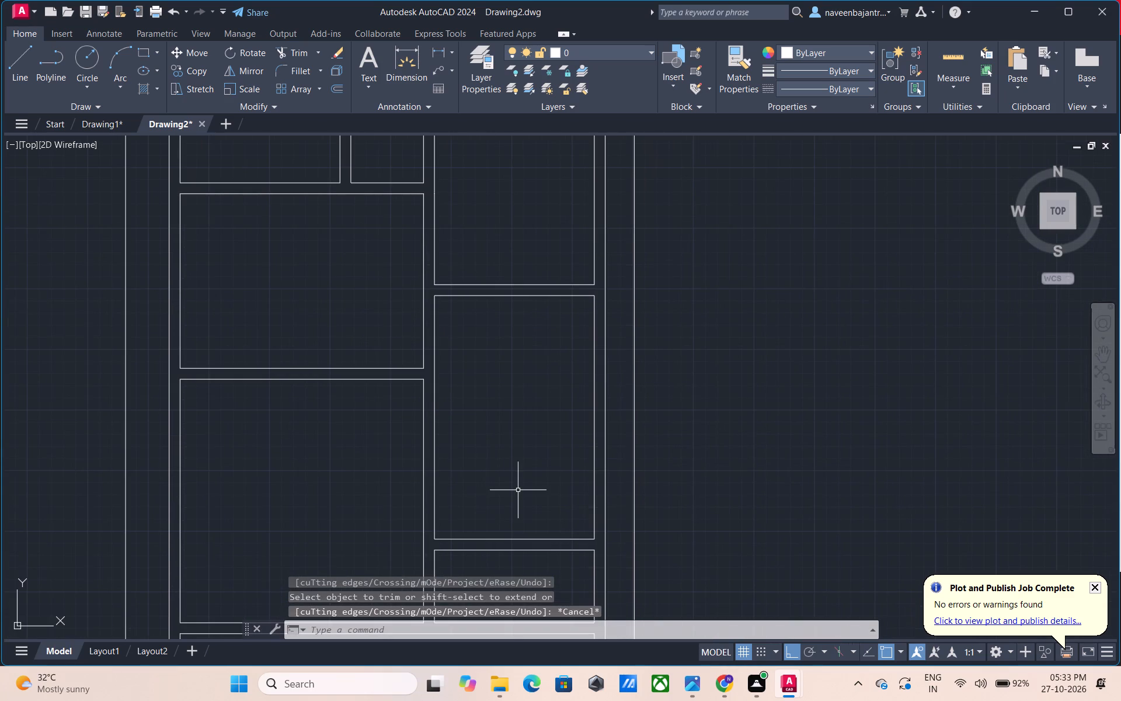
key(Escape)
text(O 11')
key(Return)
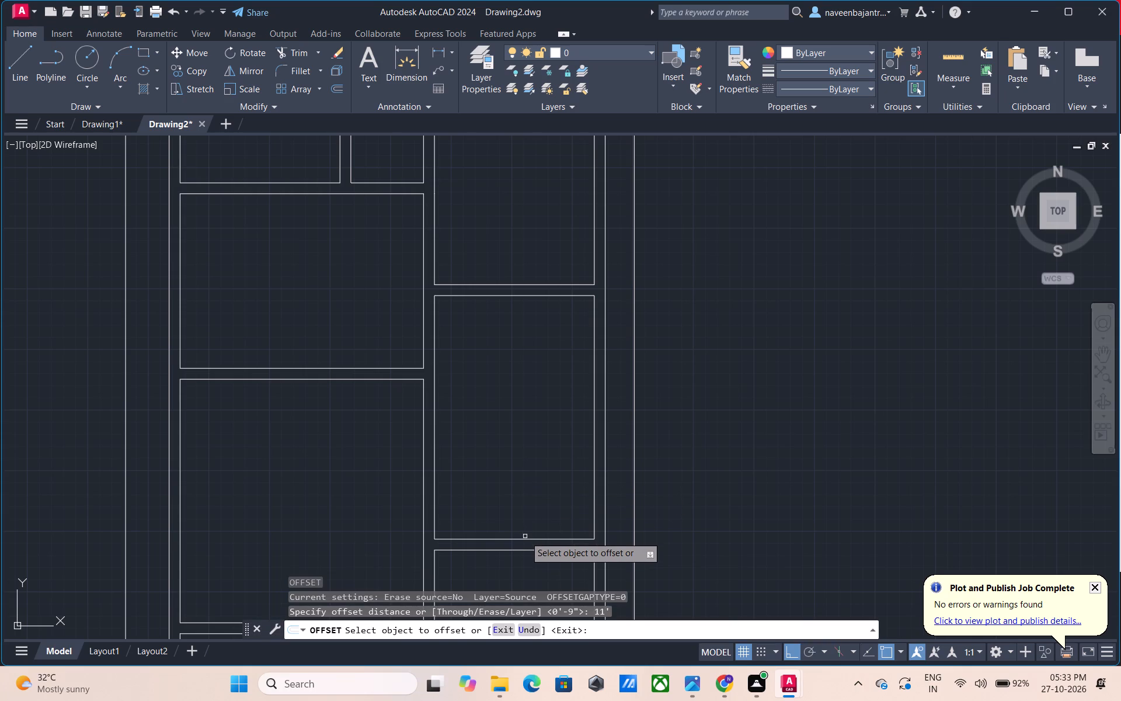
click(525, 537)
click(528, 517)
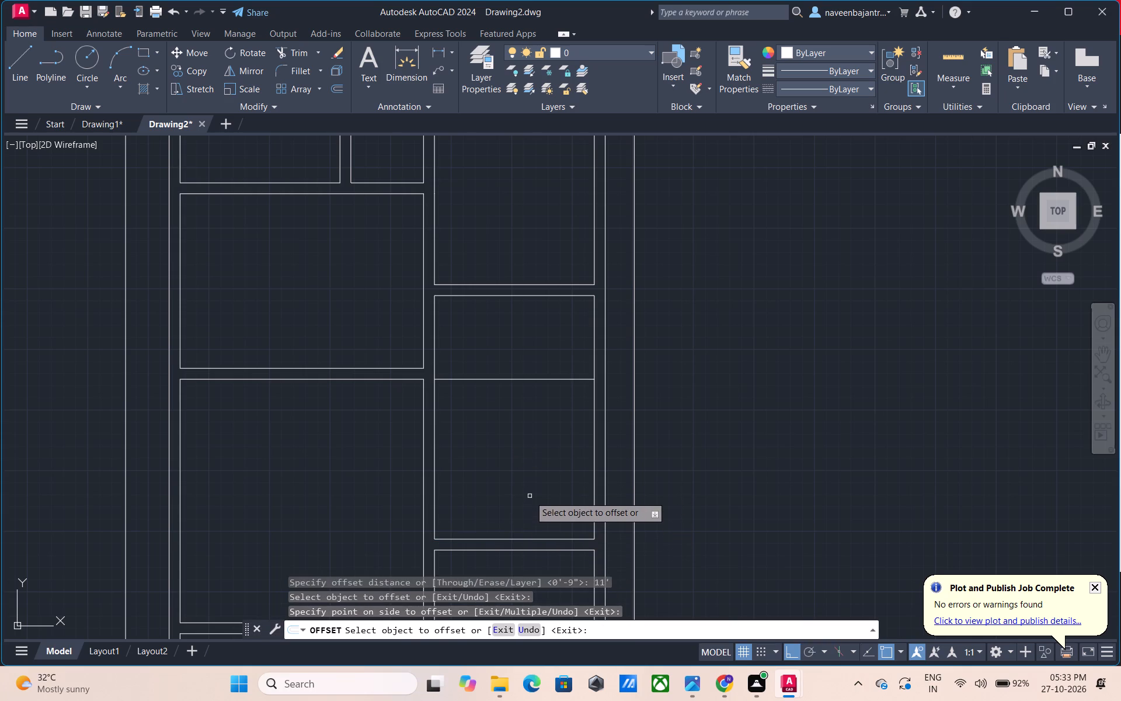
key(Escape)
Offset the line across the upper part of that right-hand room 9" upward to form a second partition.
text(O)
key(space)
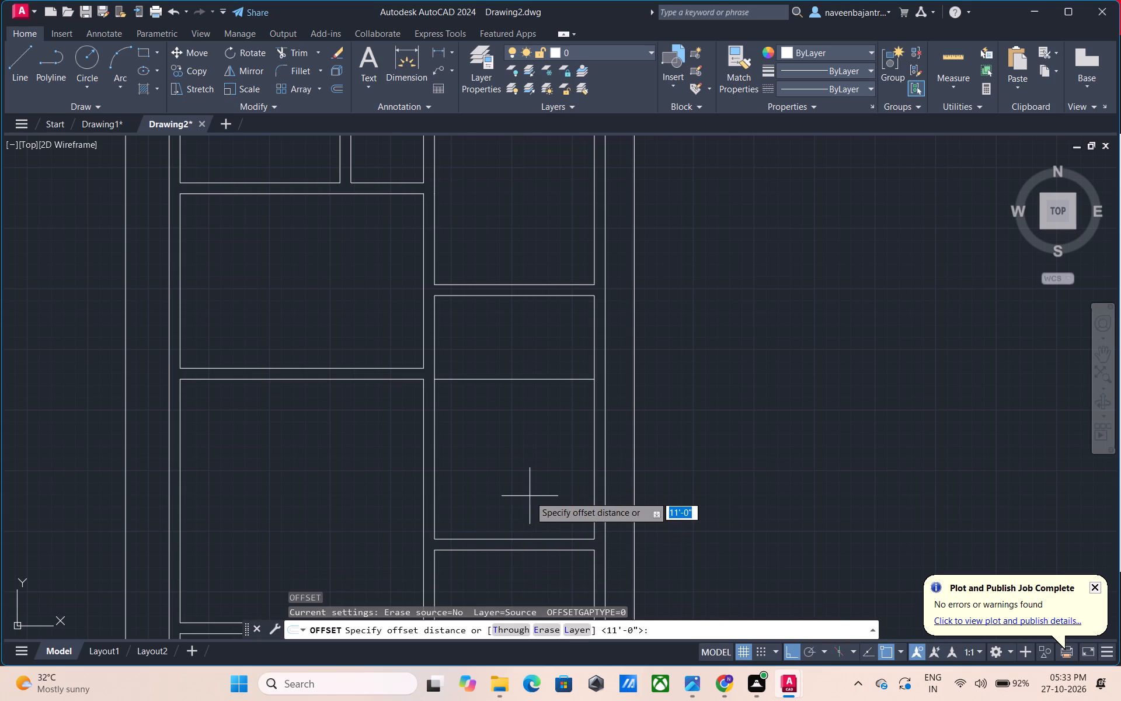
key(9)
key(shift+quotedbl)
key(Return)
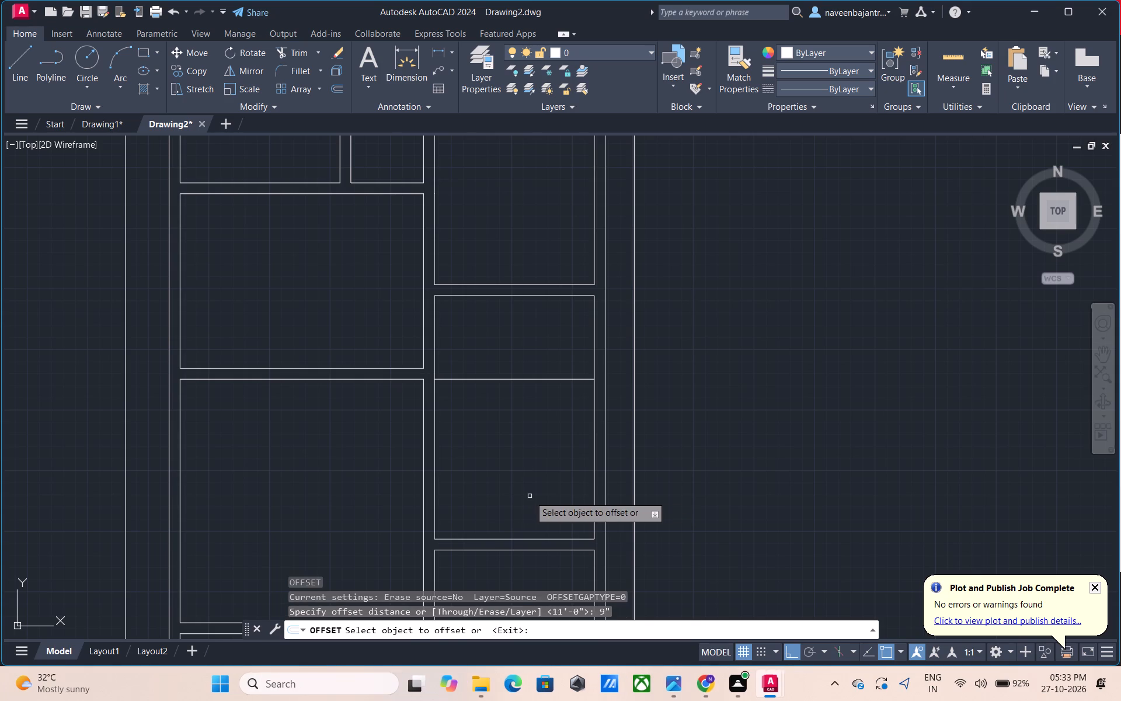
click(528, 379)
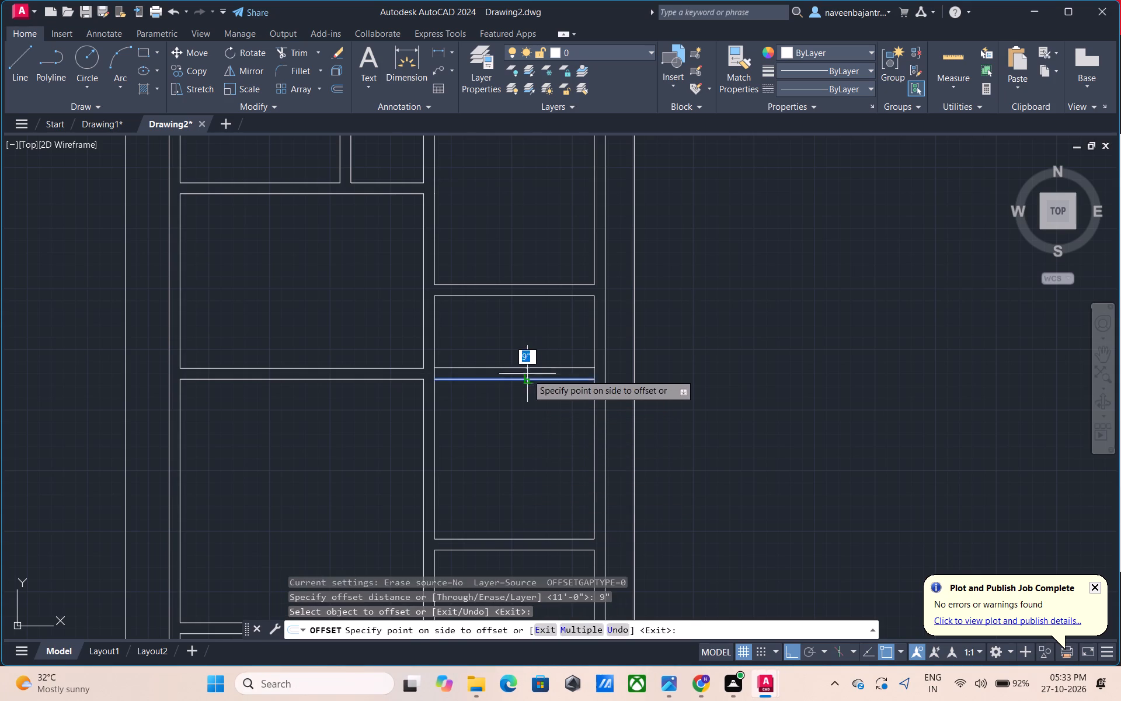
click(527, 356)
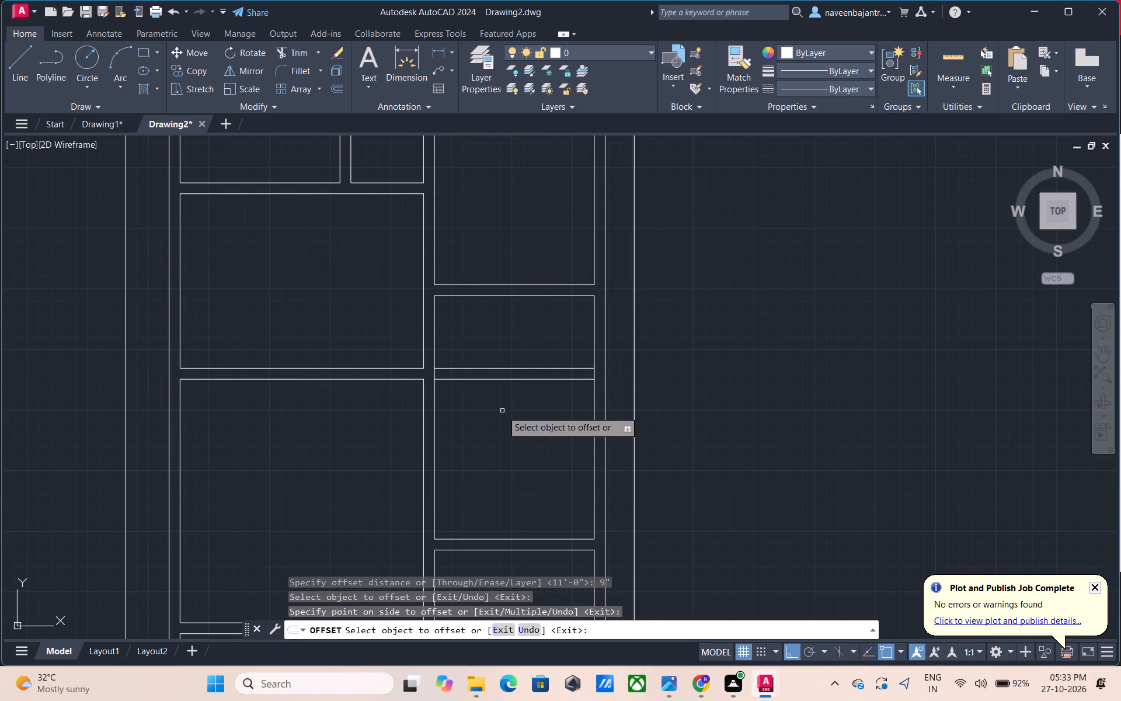
middle_drag(545, 320, 535, 359)
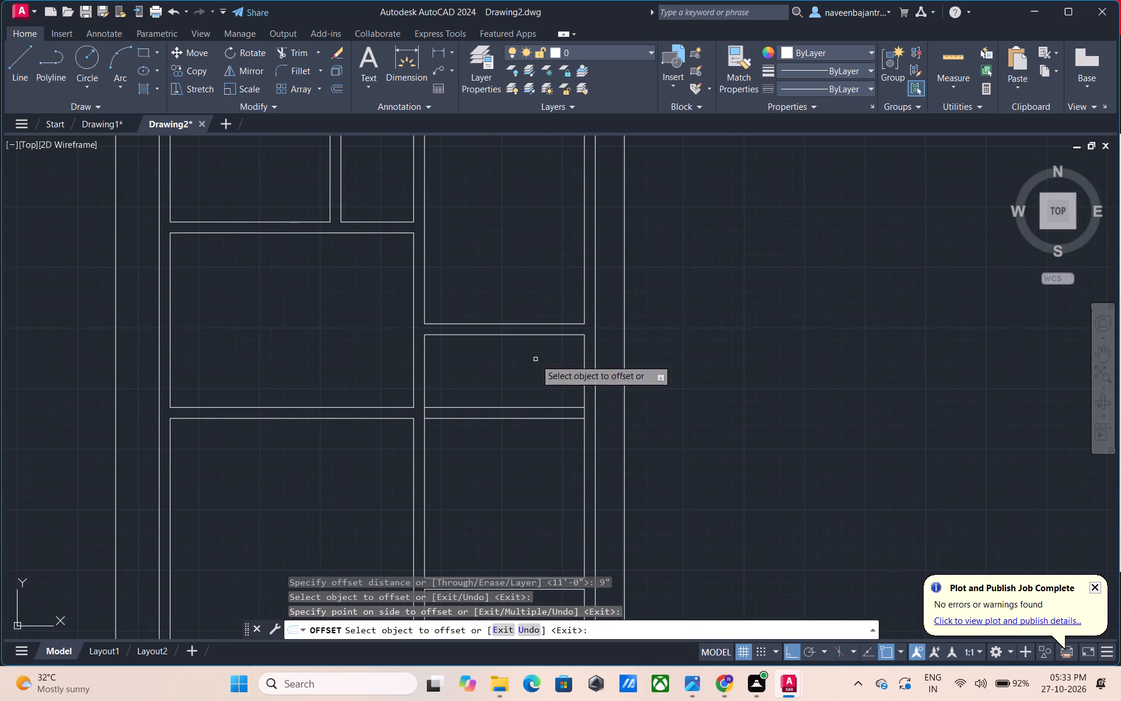
key(Escape)
Trim the wall segments between the second partition's faces at the vertical partition and the right outer wall.
text(TR)
key(space)
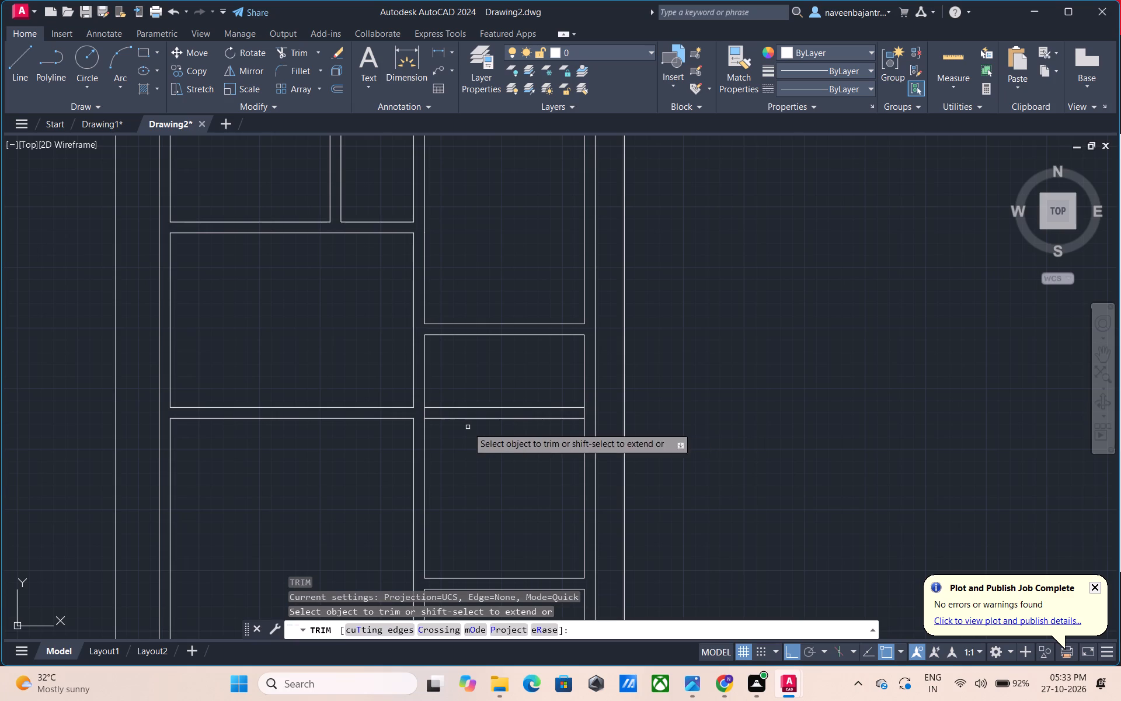
click(425, 414)
scroll(425, 414, down, 1)
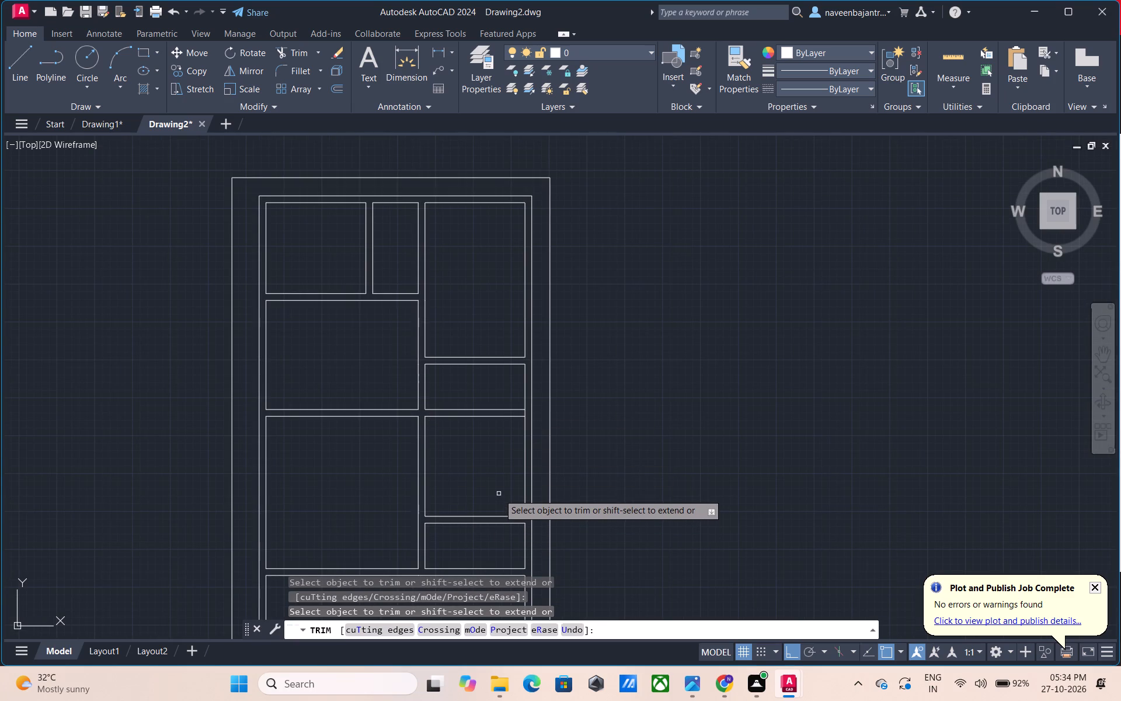
key(Escape)
text(TR)
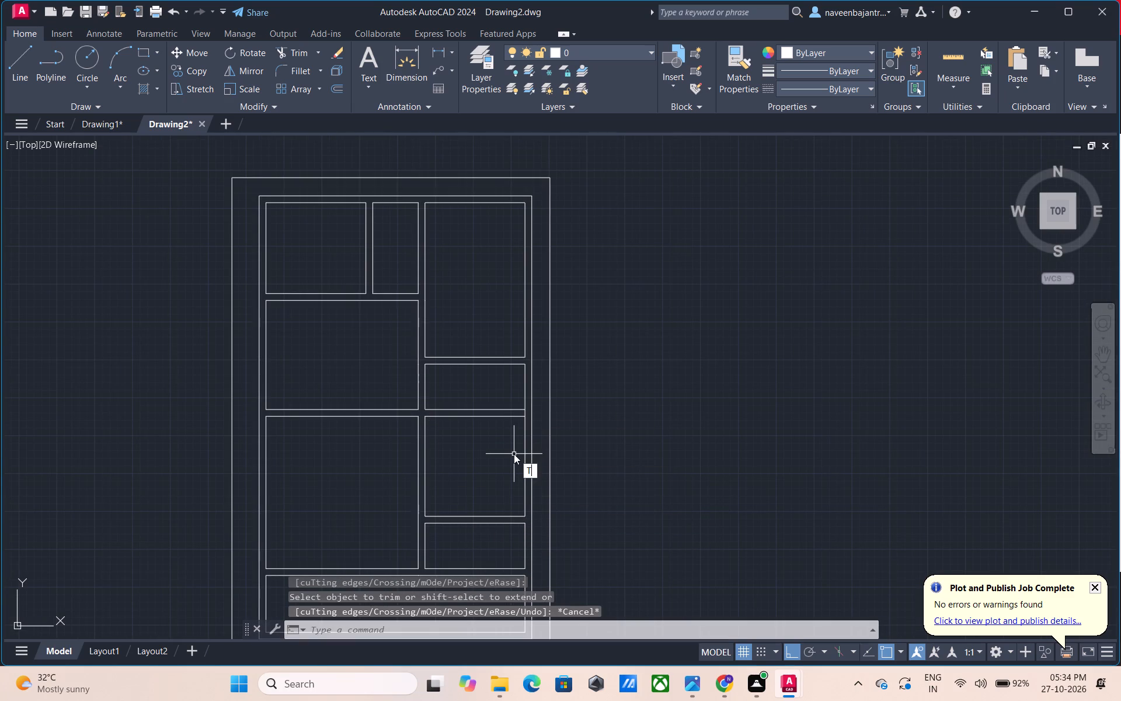
key(space)
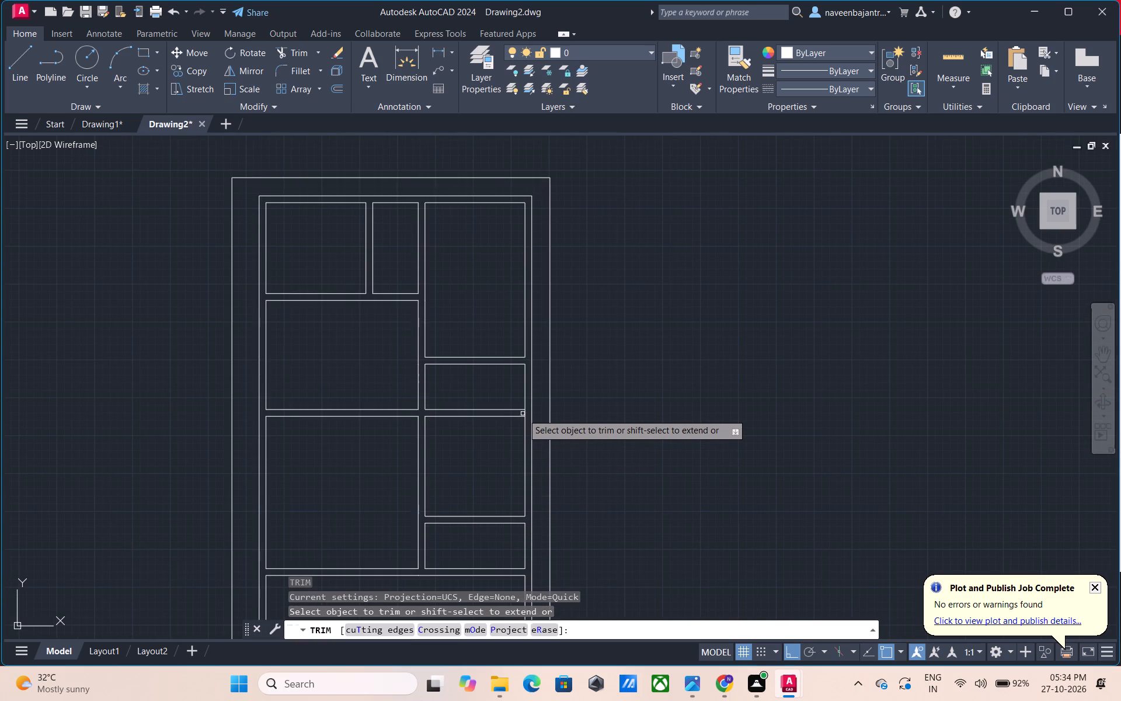
click(524, 414)
key(Escape)
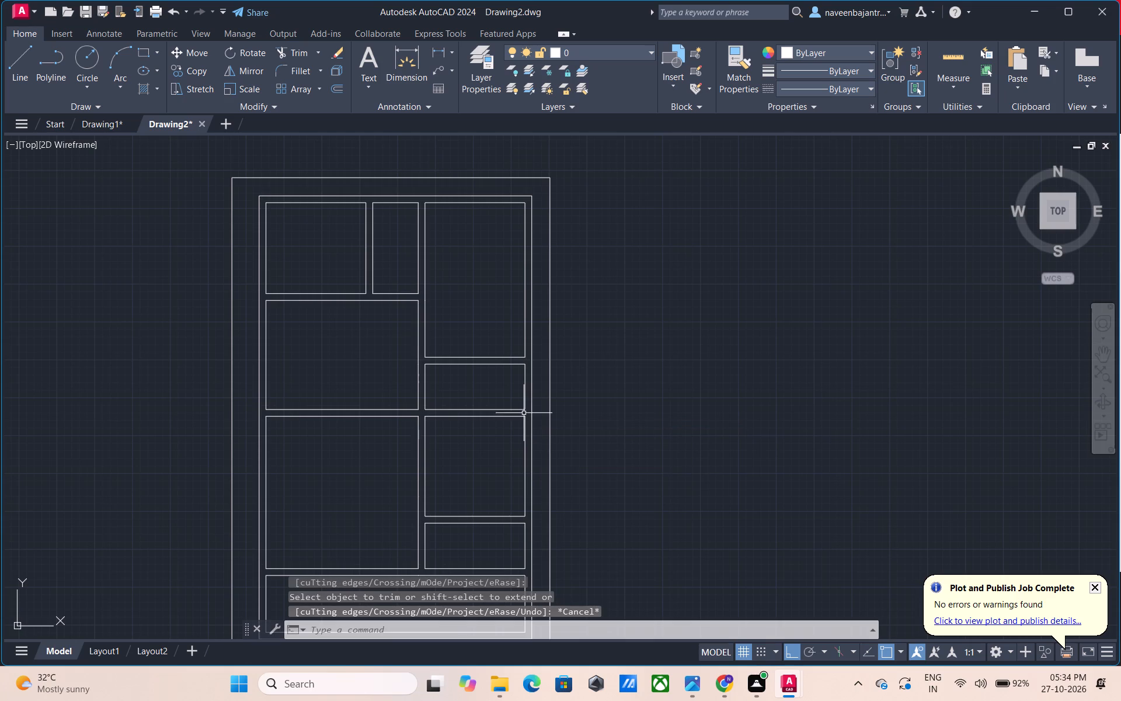
middle_click(509, 386)
key(Escape)
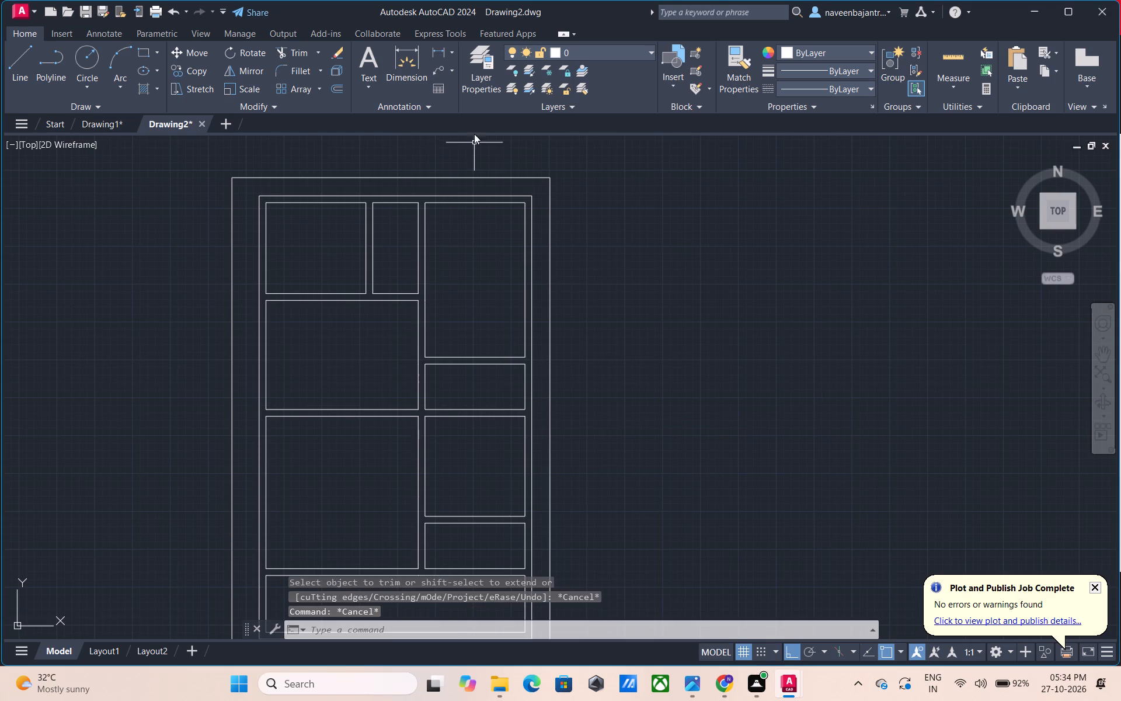
Measure the height of the small middle room along the right outer wall with a temporary dimension.
click(413, 59)
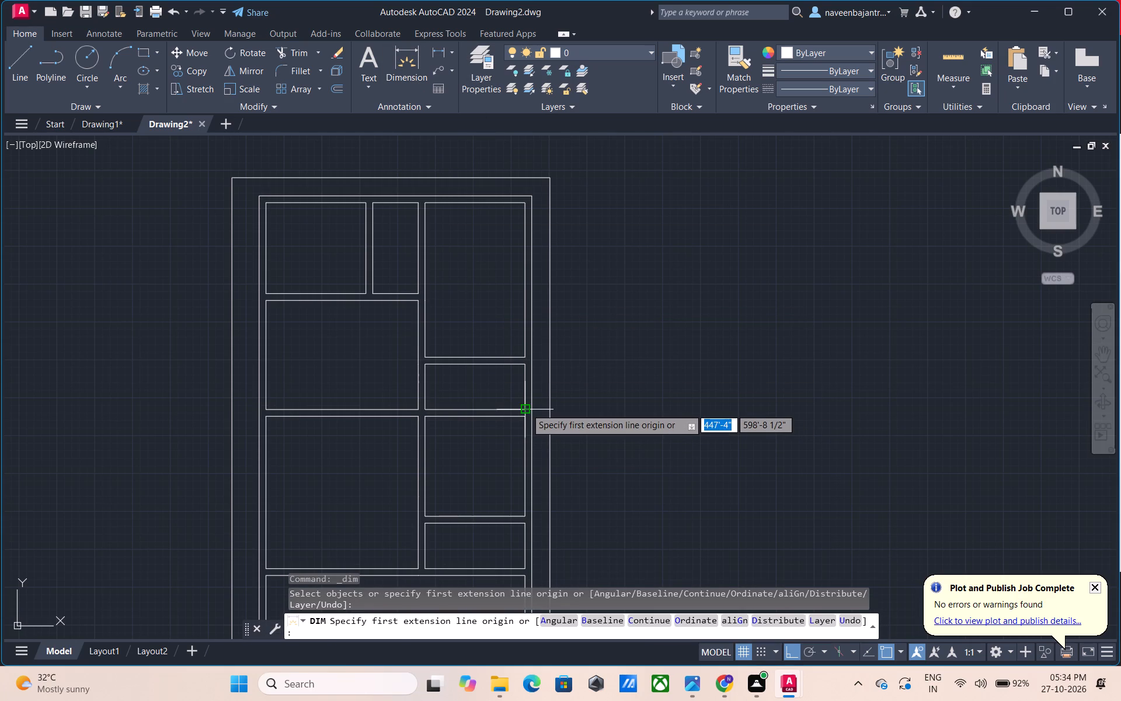
scroll(526, 408, up, 4)
click(516, 415)
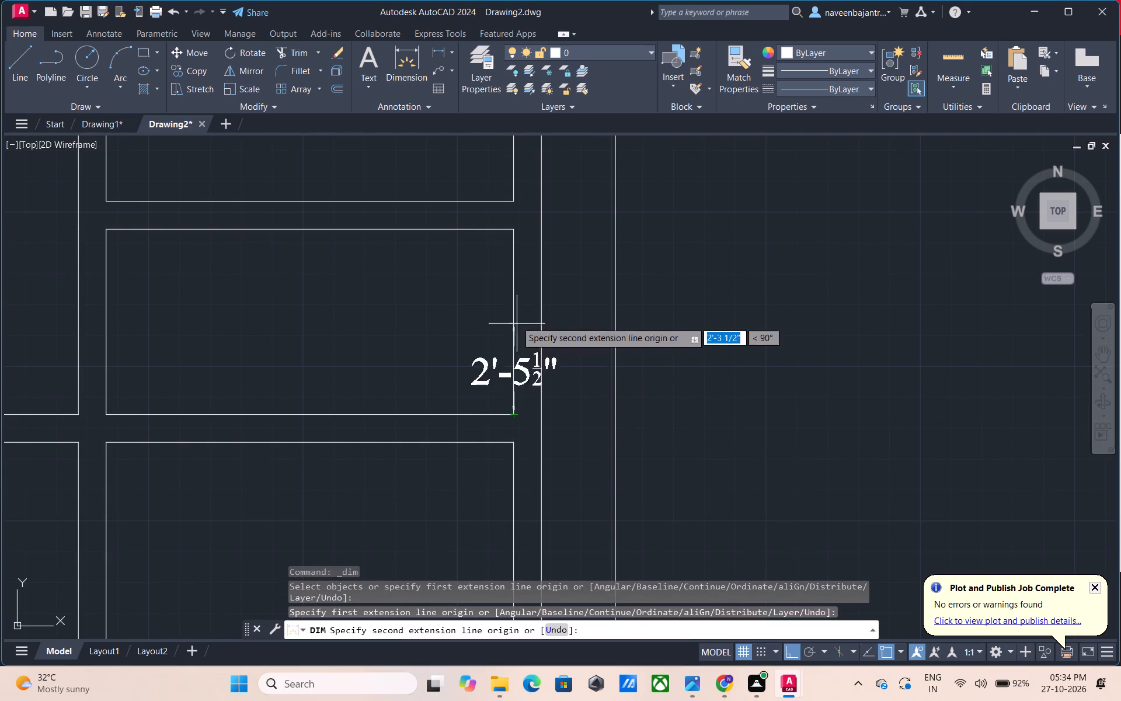
key(Escape)
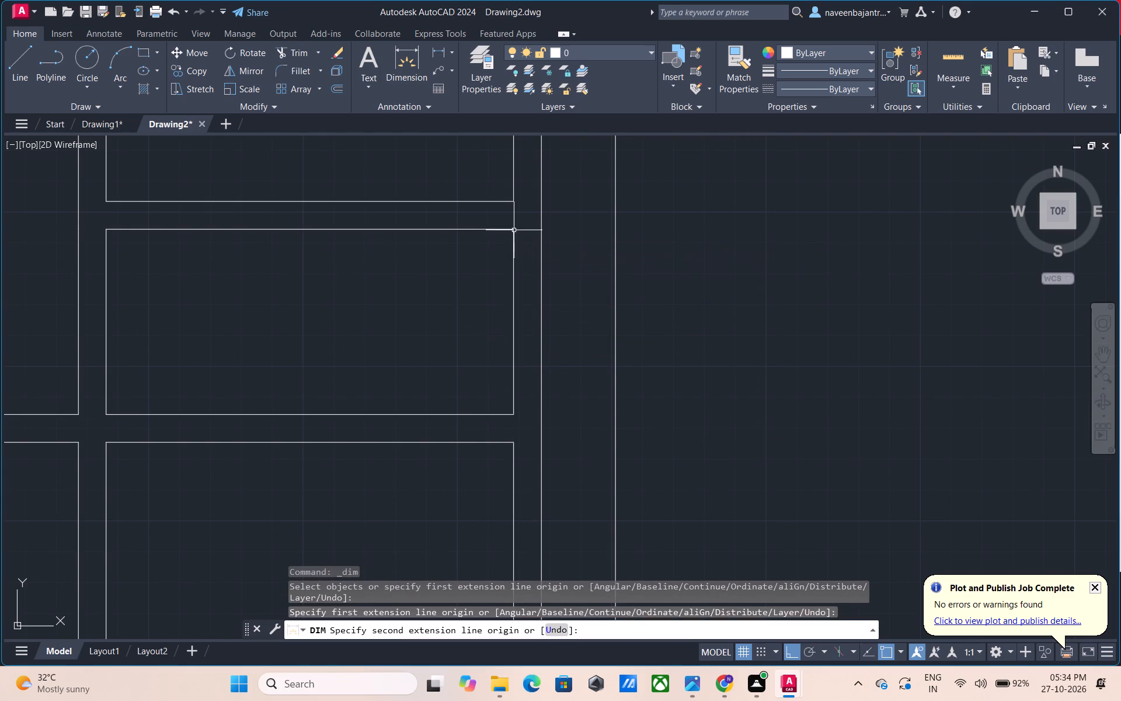
scroll(595, 296, down, 4)
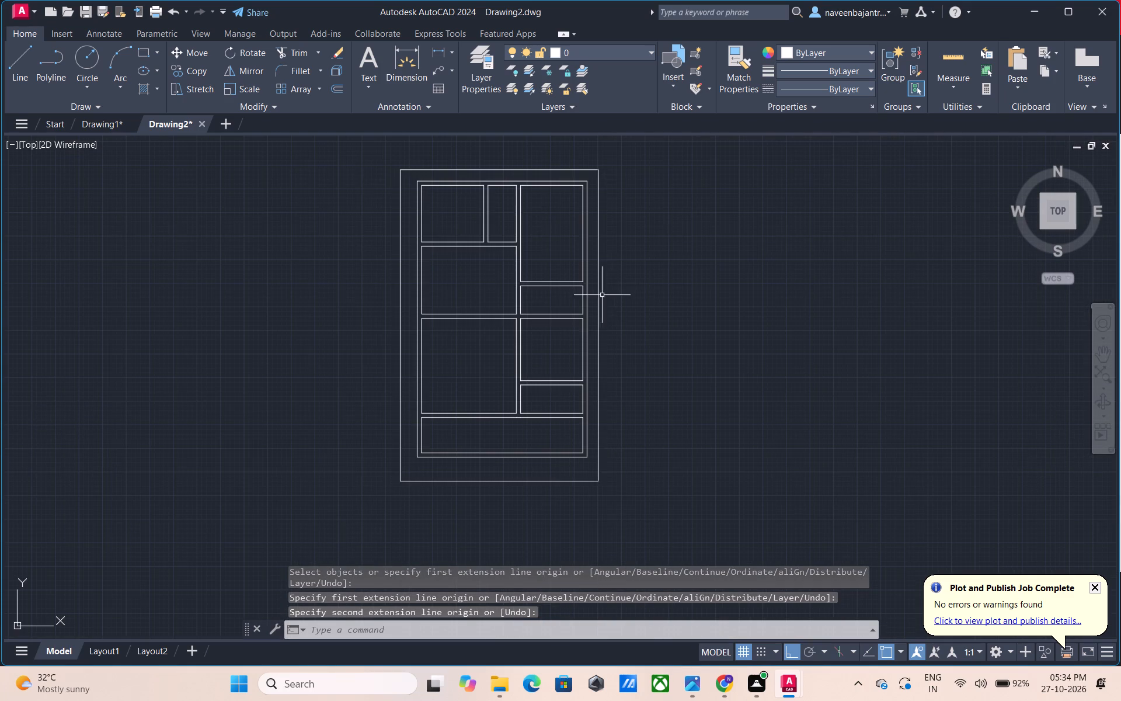
Draw a vertical line from the lower end of the vertical partition's left face down through the bottom room, past the outer wall.
middle_drag(614, 282, 617, 319)
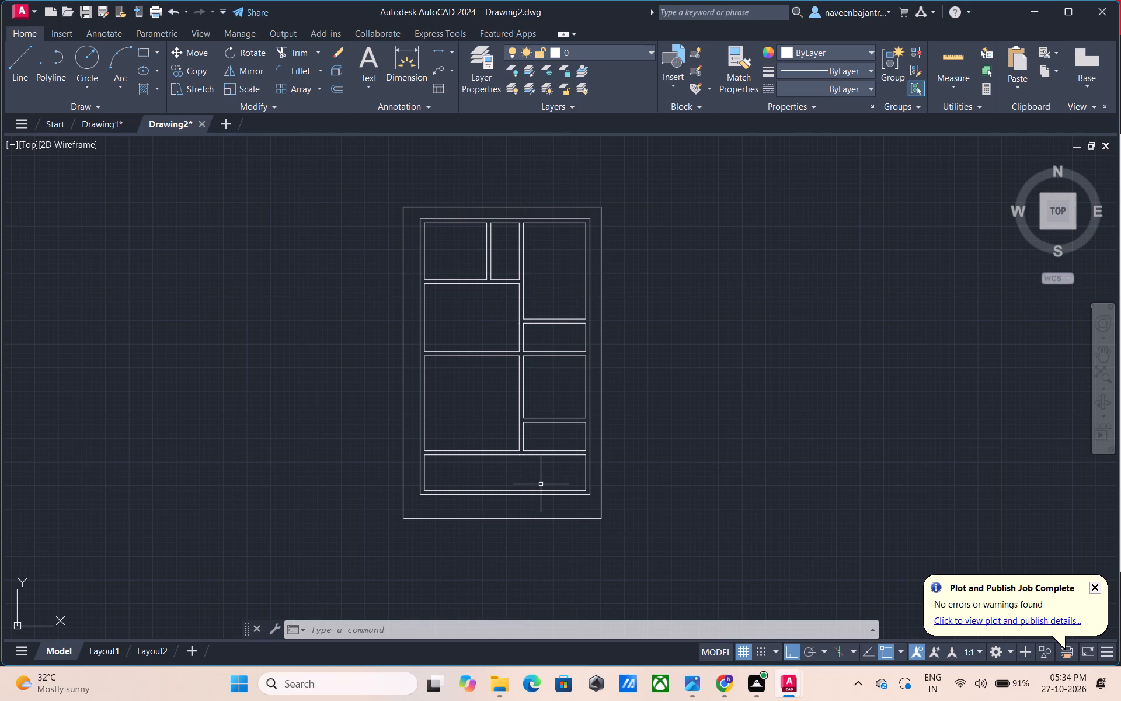
middle_drag(541, 484, 547, 434)
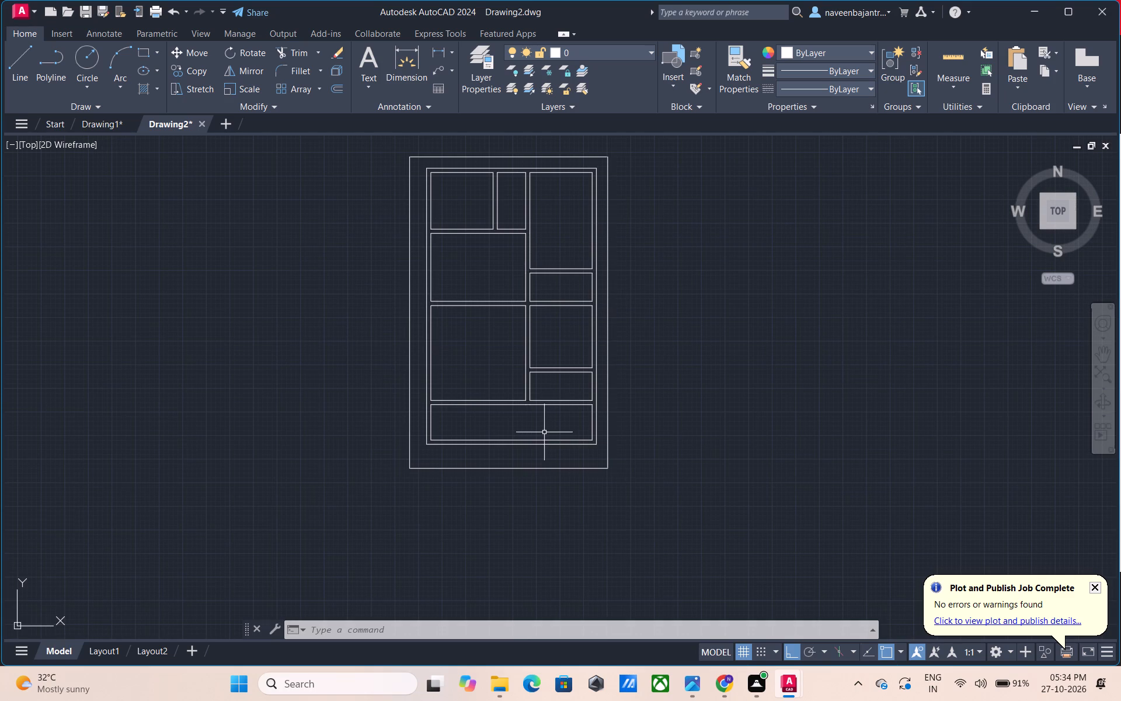
scroll(514, 436, up, 3)
key(Escape)
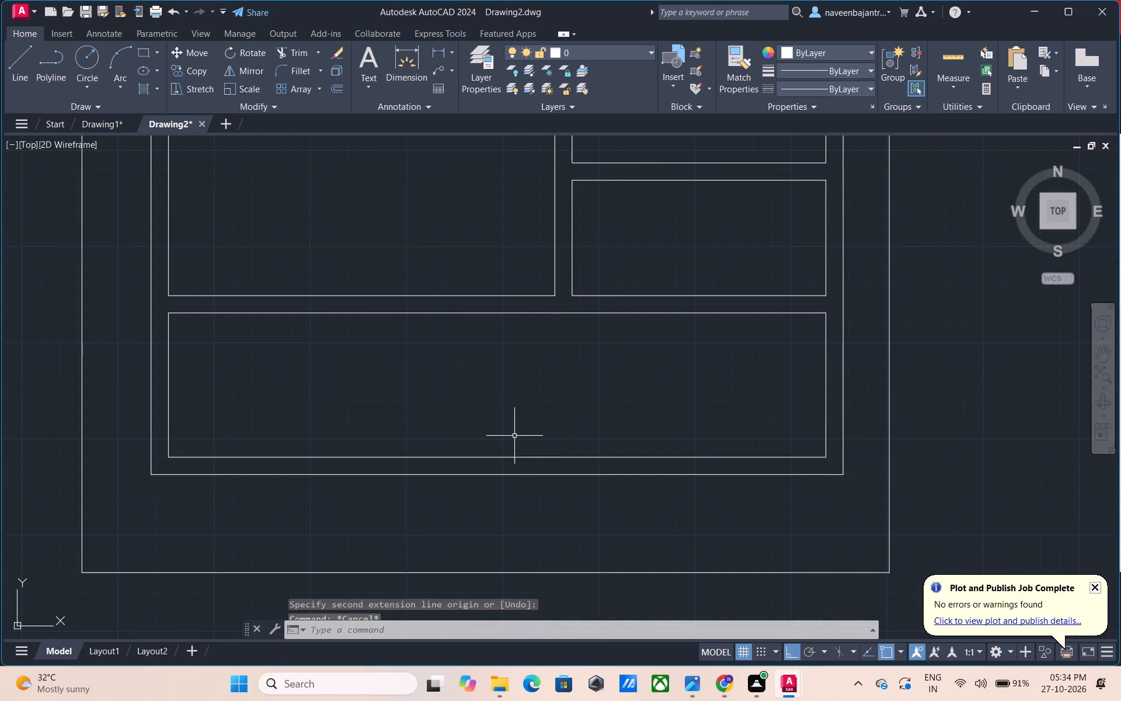
text(L)
key(space)
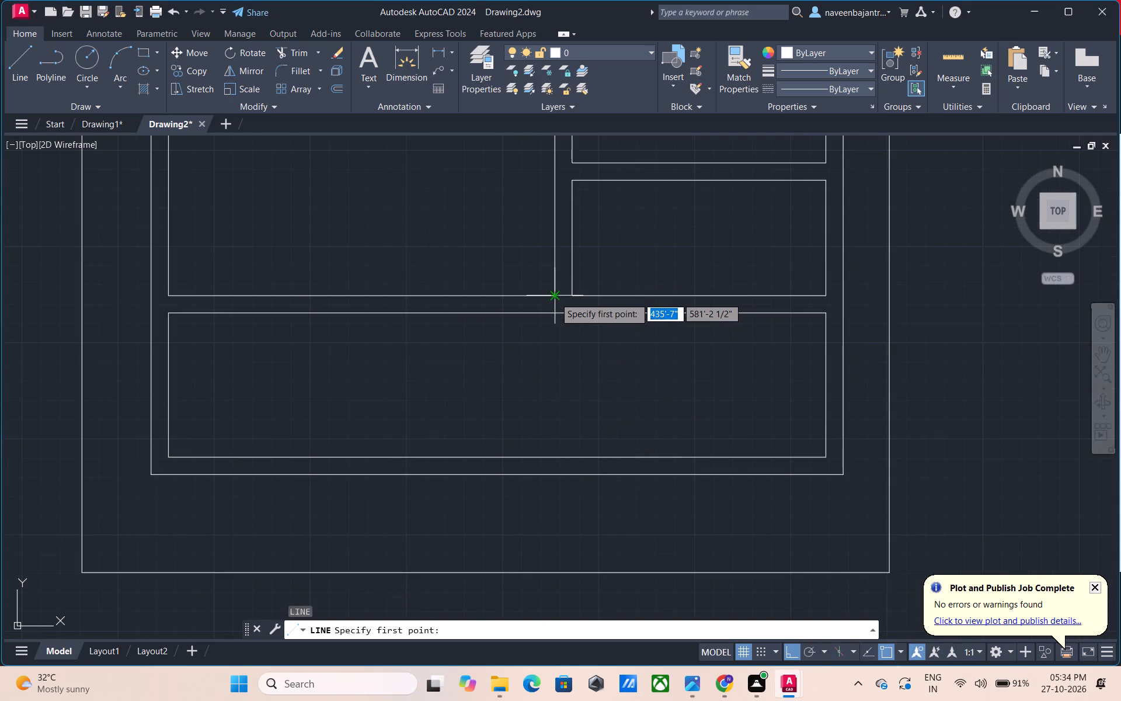
click(555, 297)
click(540, 516)
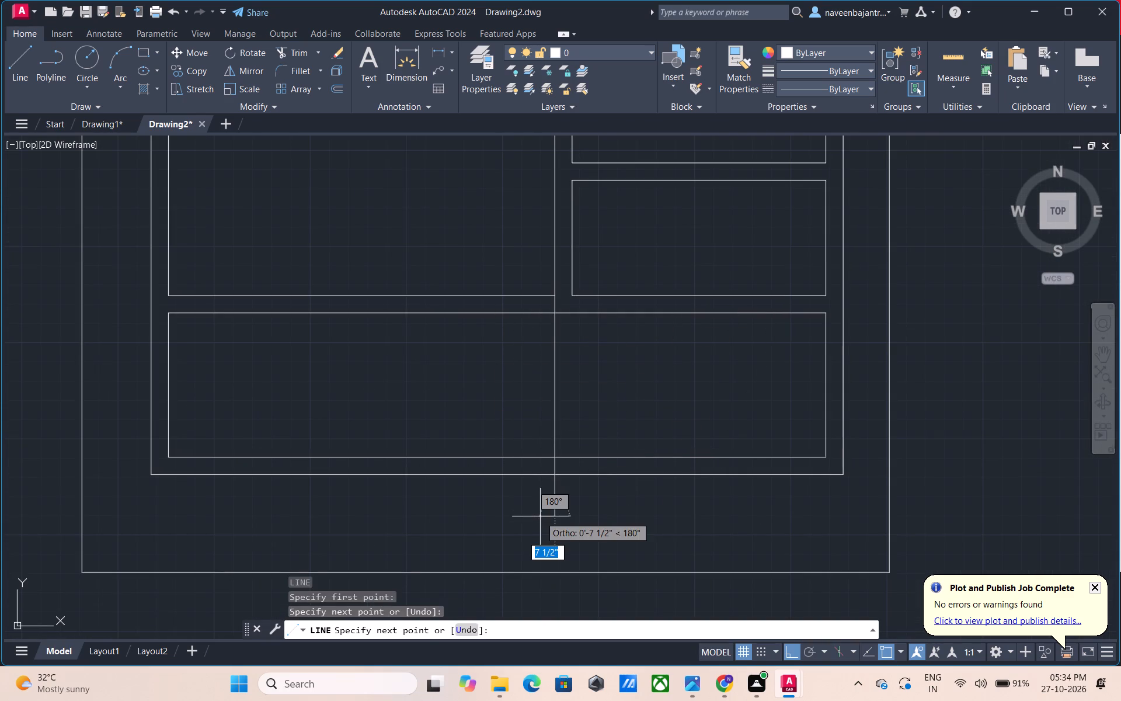
key(Escape)
Draw a short horizontal line from the bottom room's upper-left inner corner outward across the left outer wall.
key(l)
key(space)
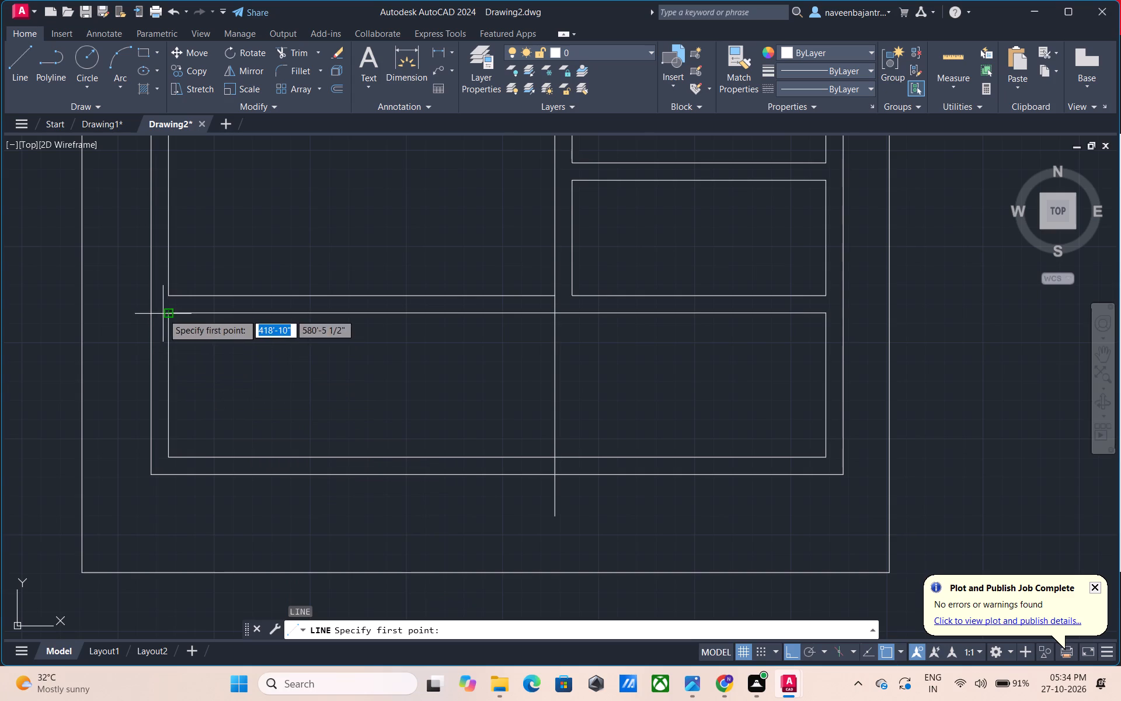
click(167, 314)
click(136, 314)
key(Escape)
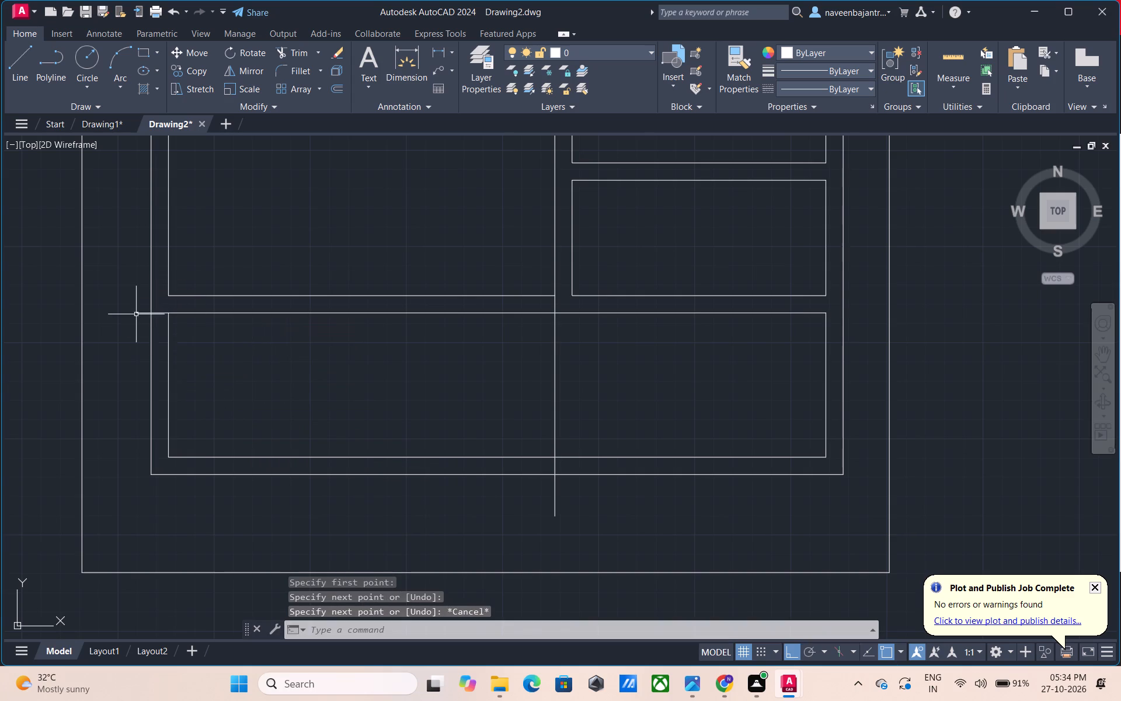
Trim the inner wall faces left of the vertical line in the bottom room, plus the excess of both new lines, leaving a wall end cap.
text(TR)
key(space)
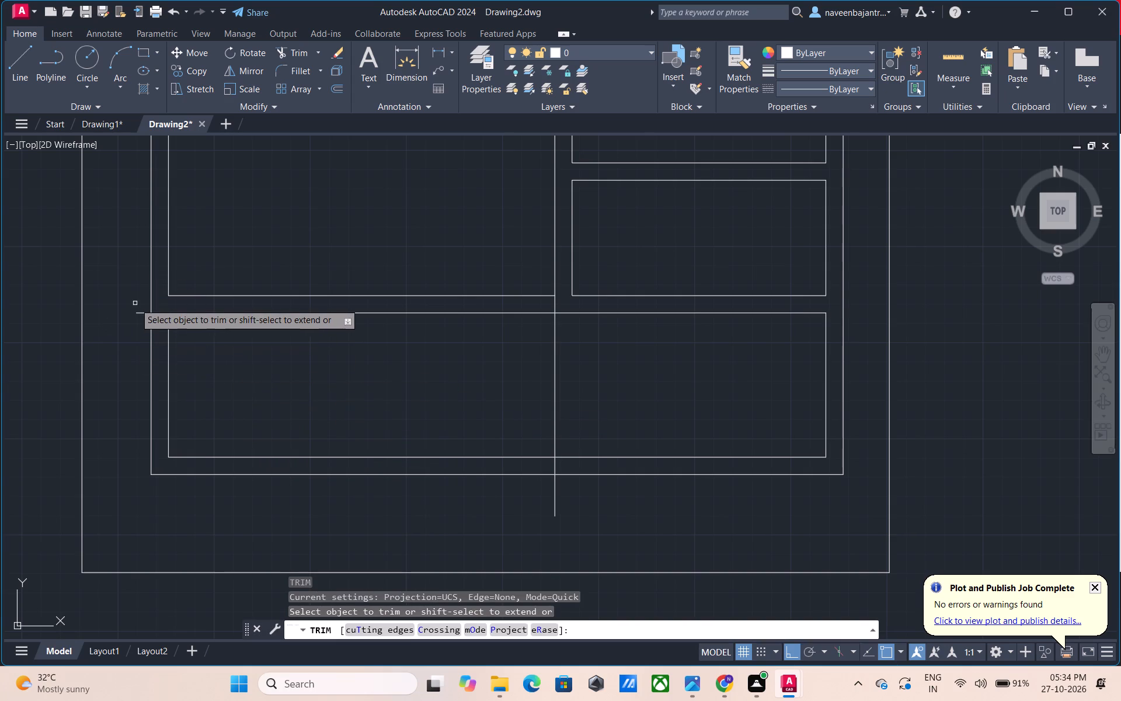
click(135, 314)
click(168, 362)
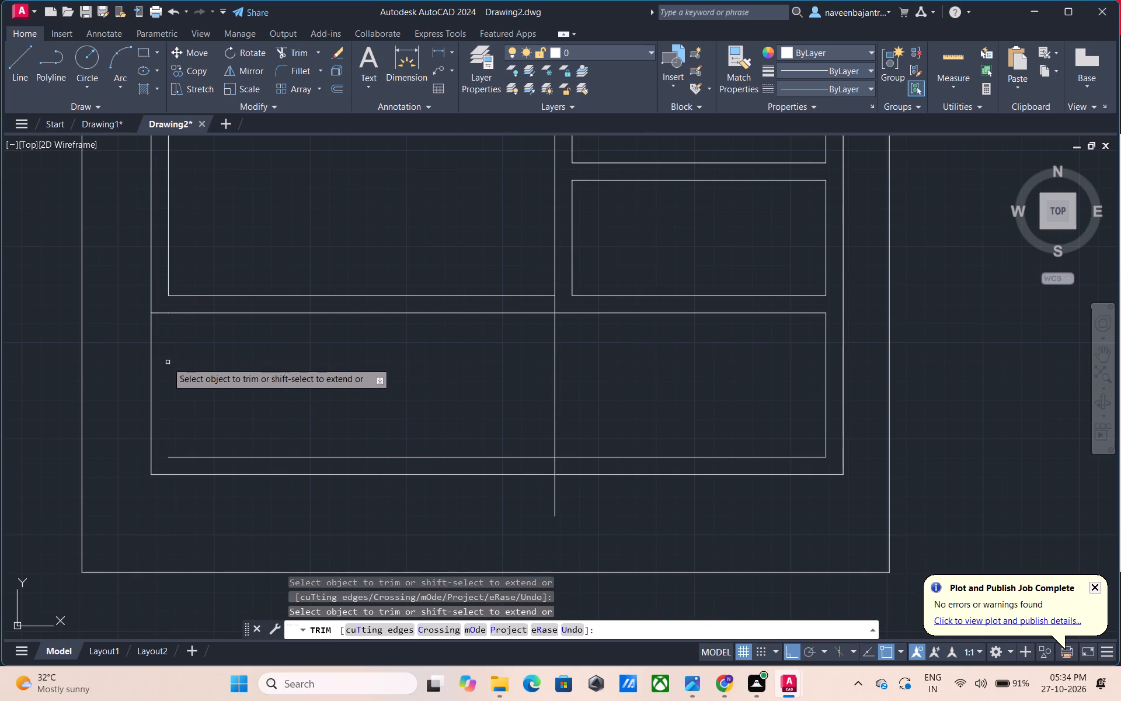
click(402, 457)
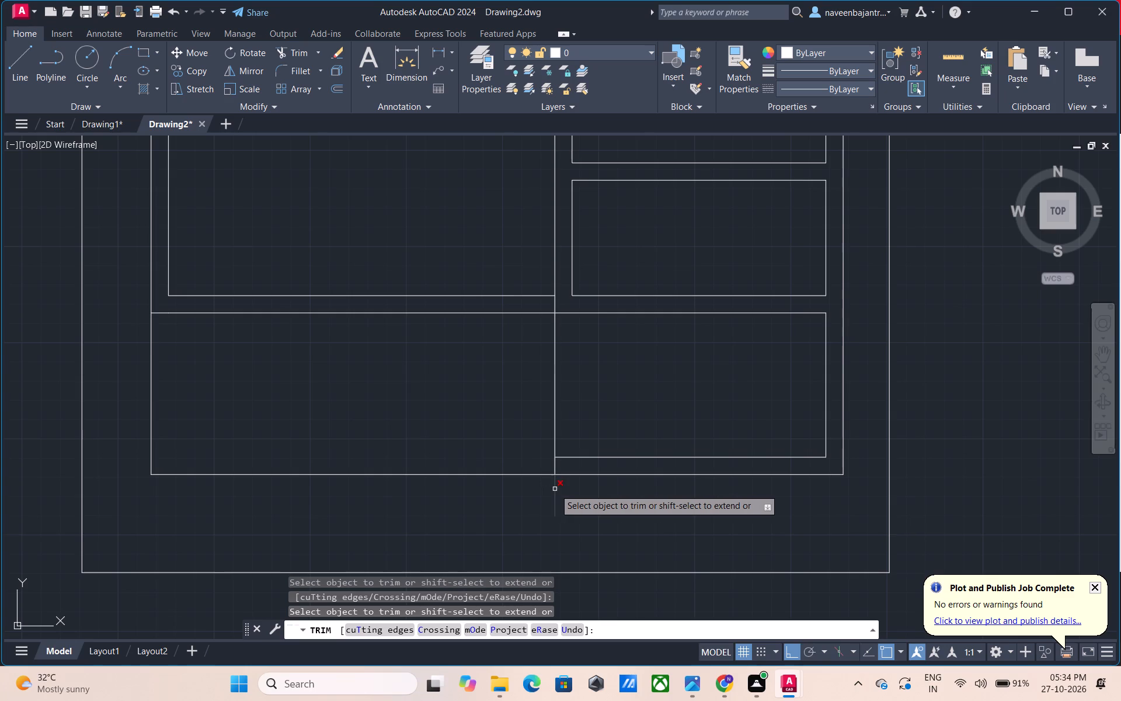
click(555, 489)
click(553, 398)
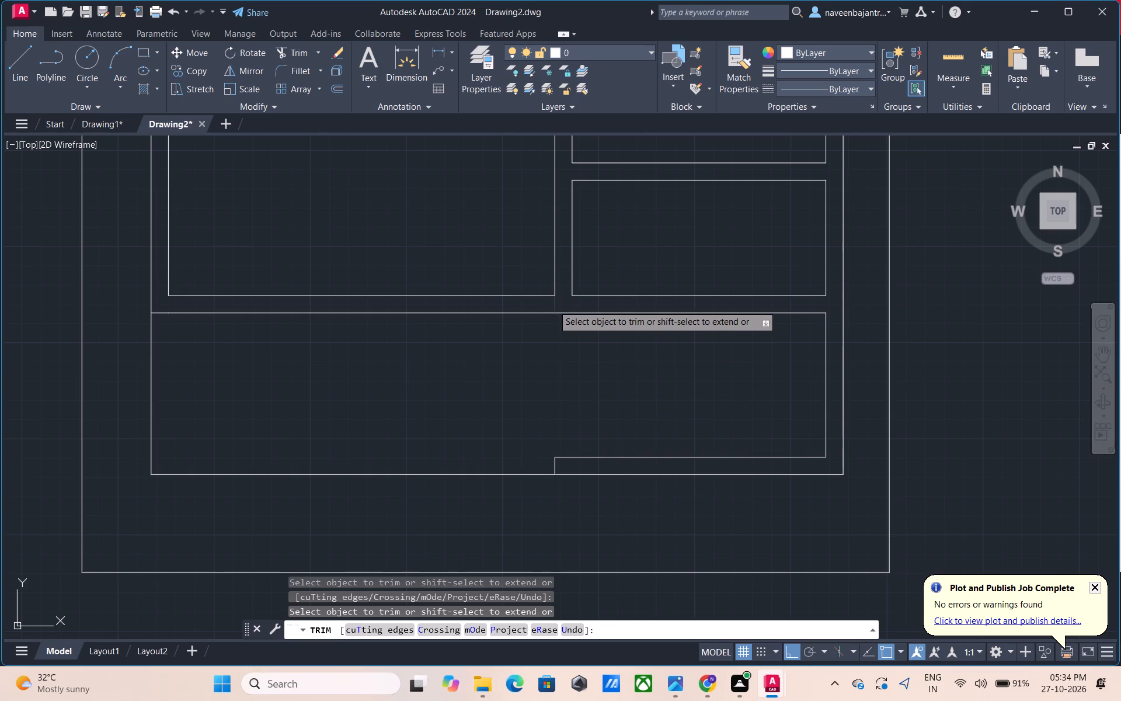
click(553, 305)
key(Escape)
Offset all four sides of the outer plot boundary 3" inward to form a compound wall.
scroll(597, 392, down, 1)
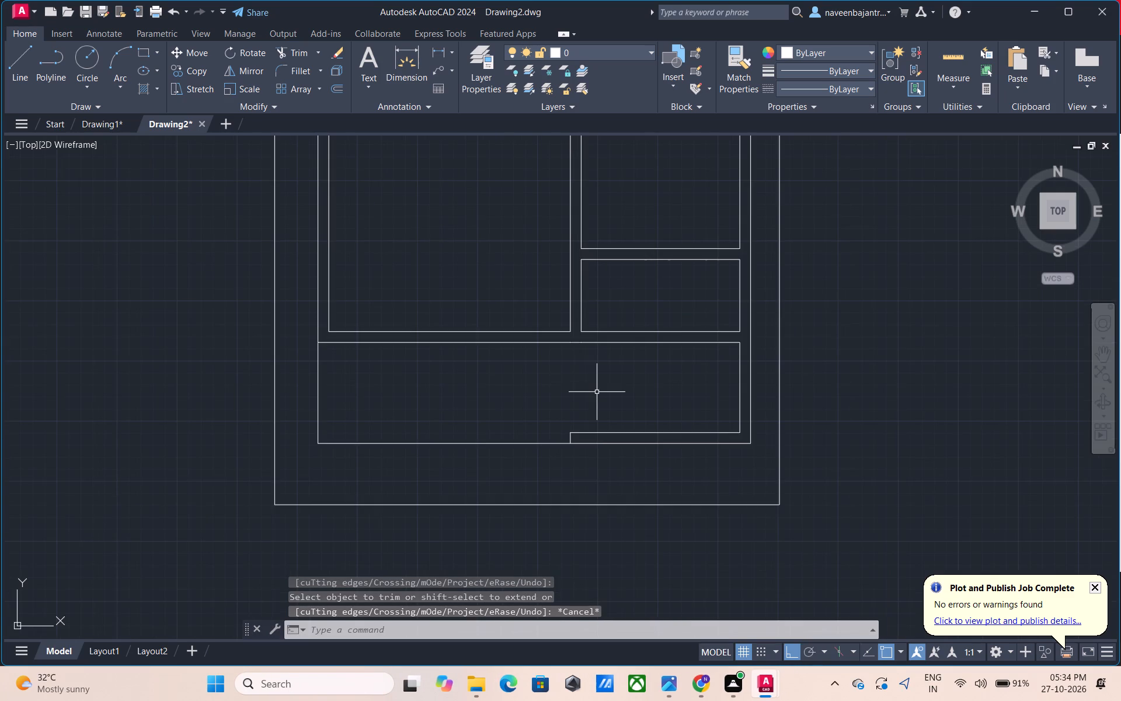
scroll(597, 392, down, 1)
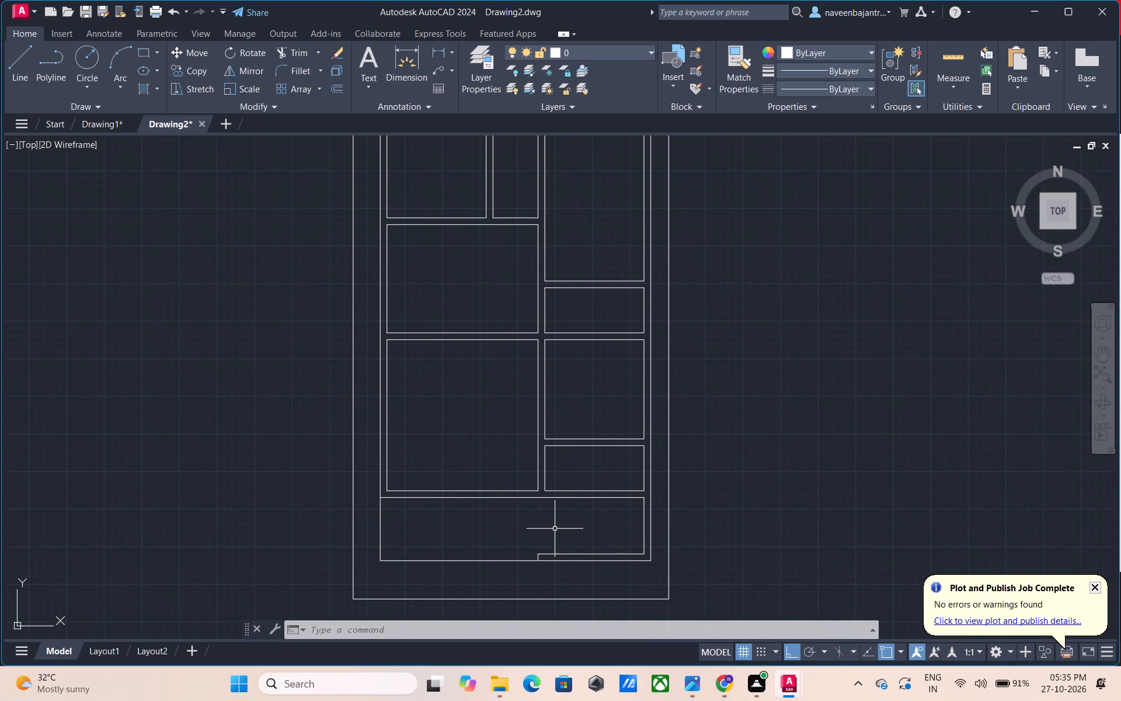
scroll(555, 529, down, 1)
middle_drag(462, 463, 472, 465)
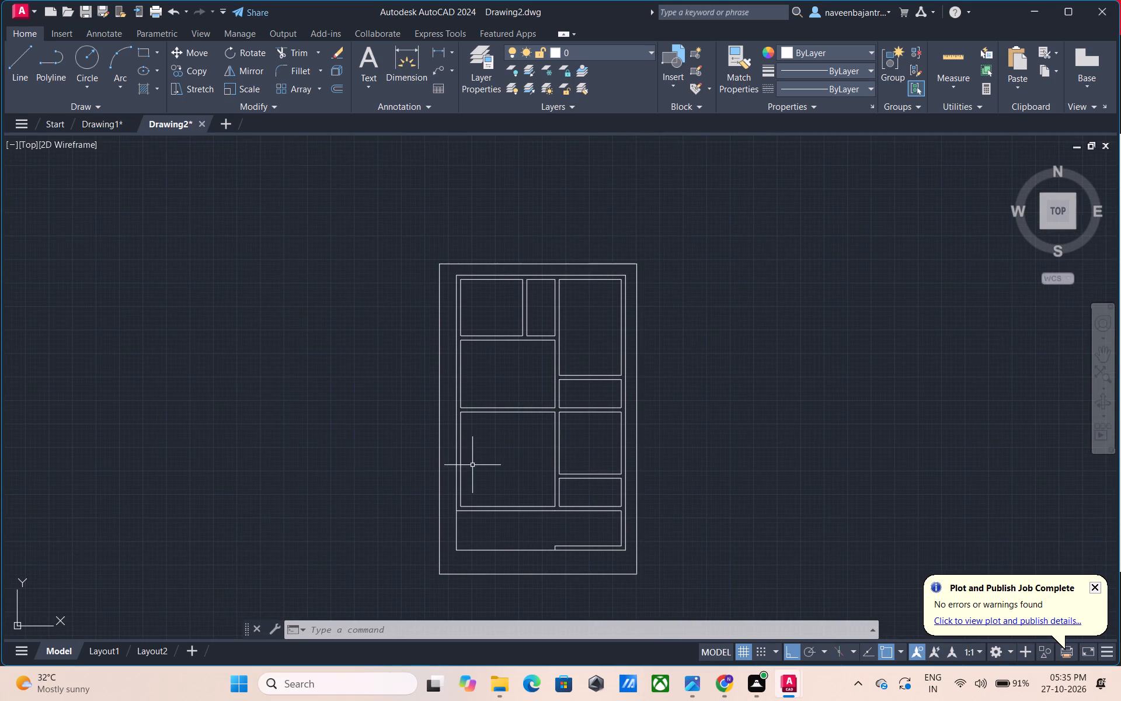
scroll(692, 412, up, 1)
key(Escape)
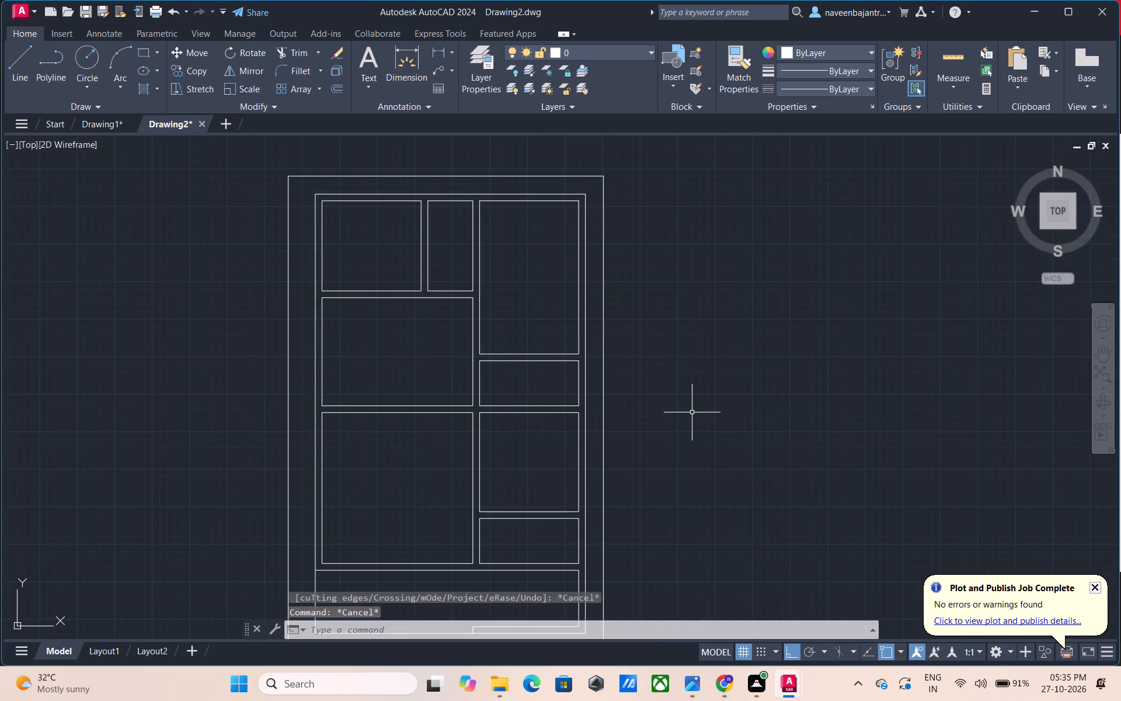
text(O)
key(space)
key(3)
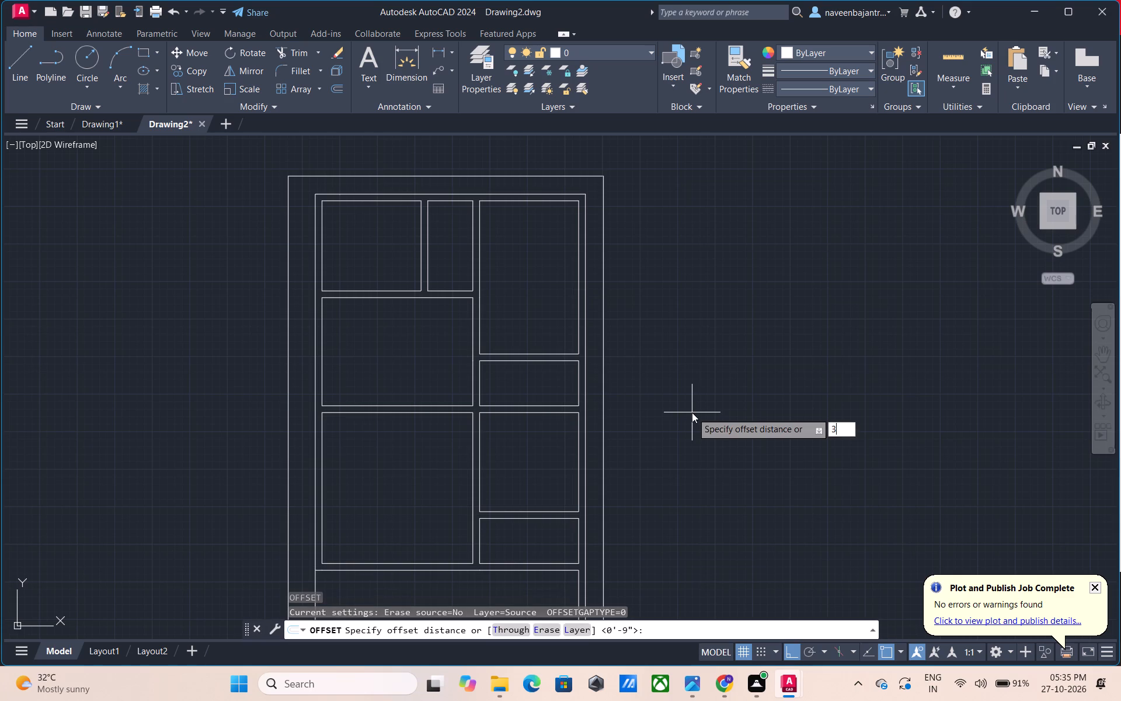
key(shift+quotedbl)
key(Return)
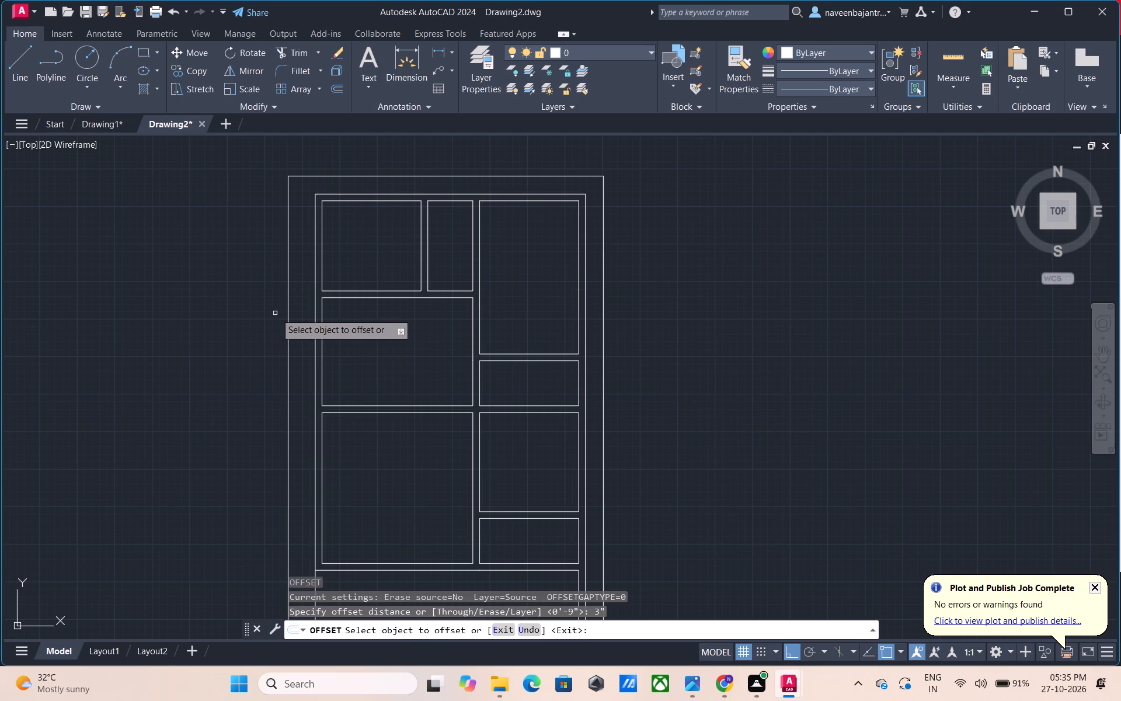
click(288, 304)
click(300, 304)
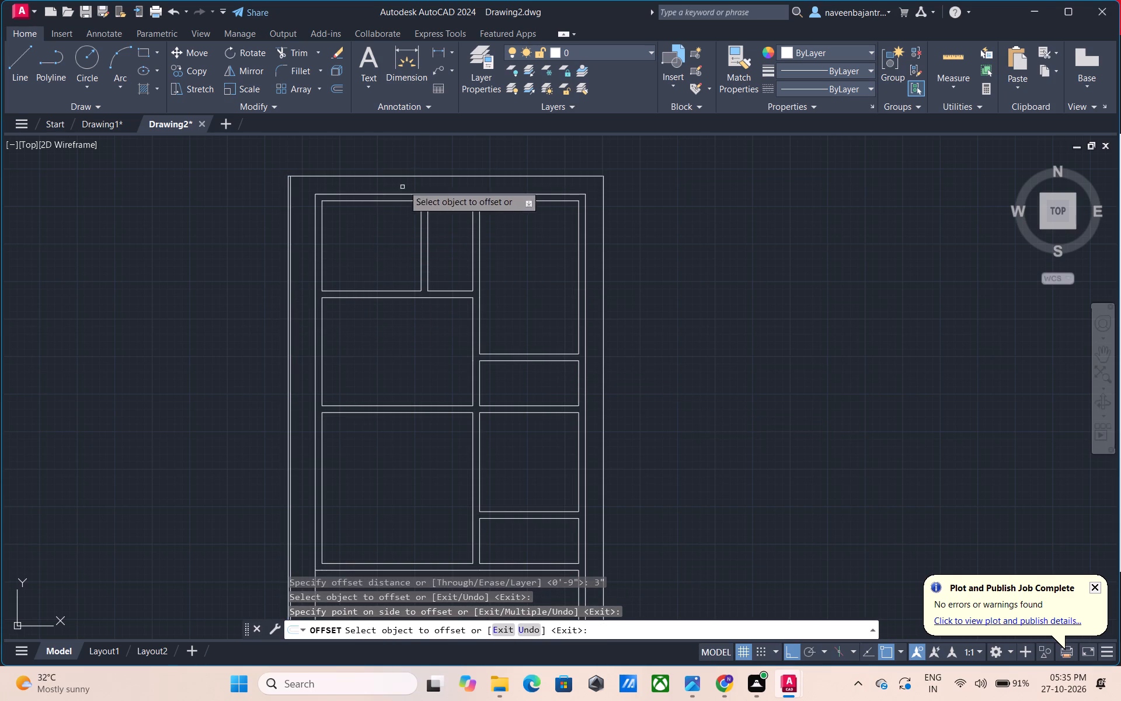
click(426, 177)
click(426, 188)
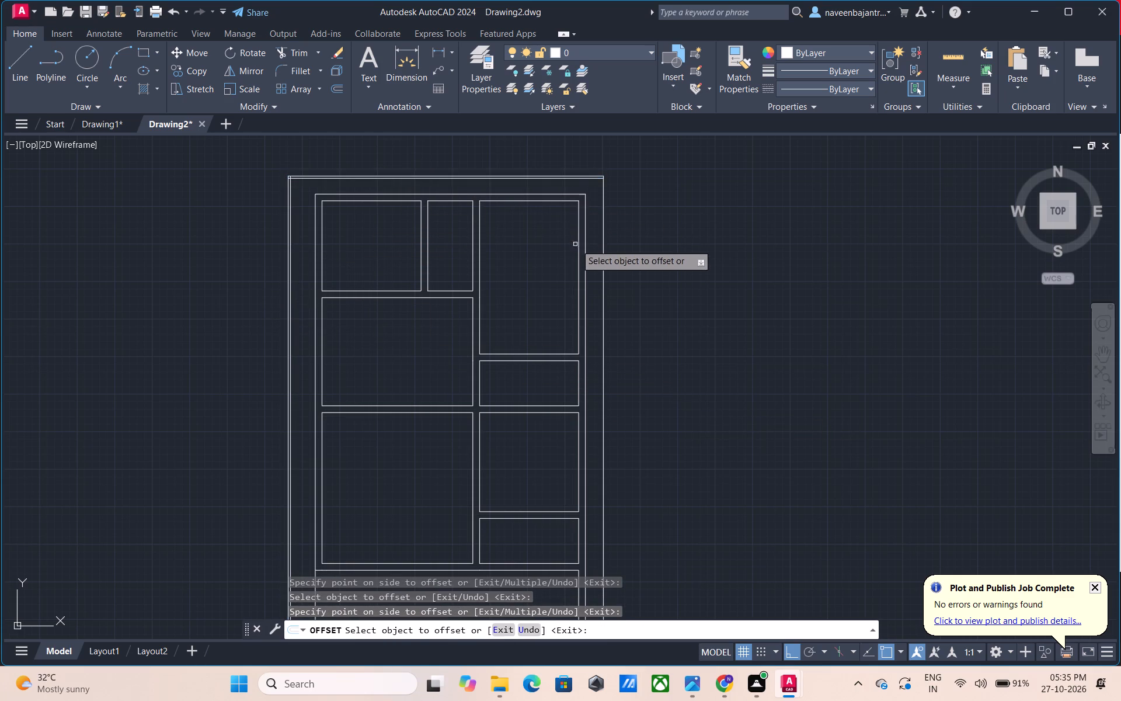
click(603, 261)
click(588, 269)
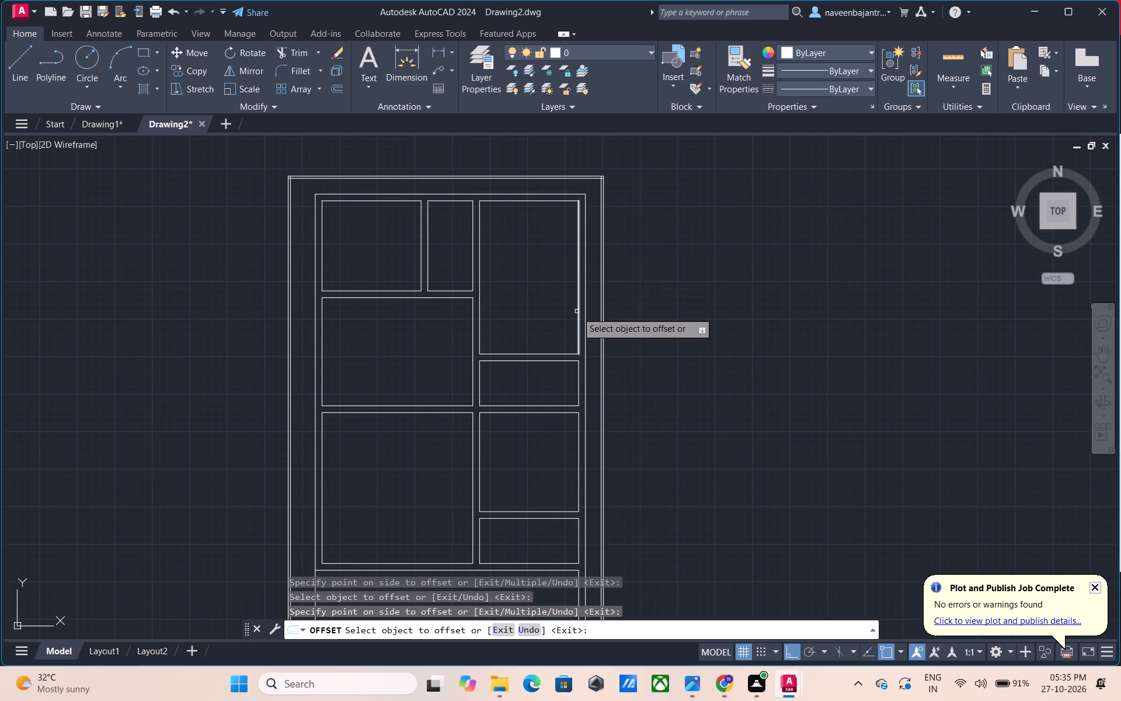
scroll(577, 312, down, 2)
scroll(530, 500, up, 2)
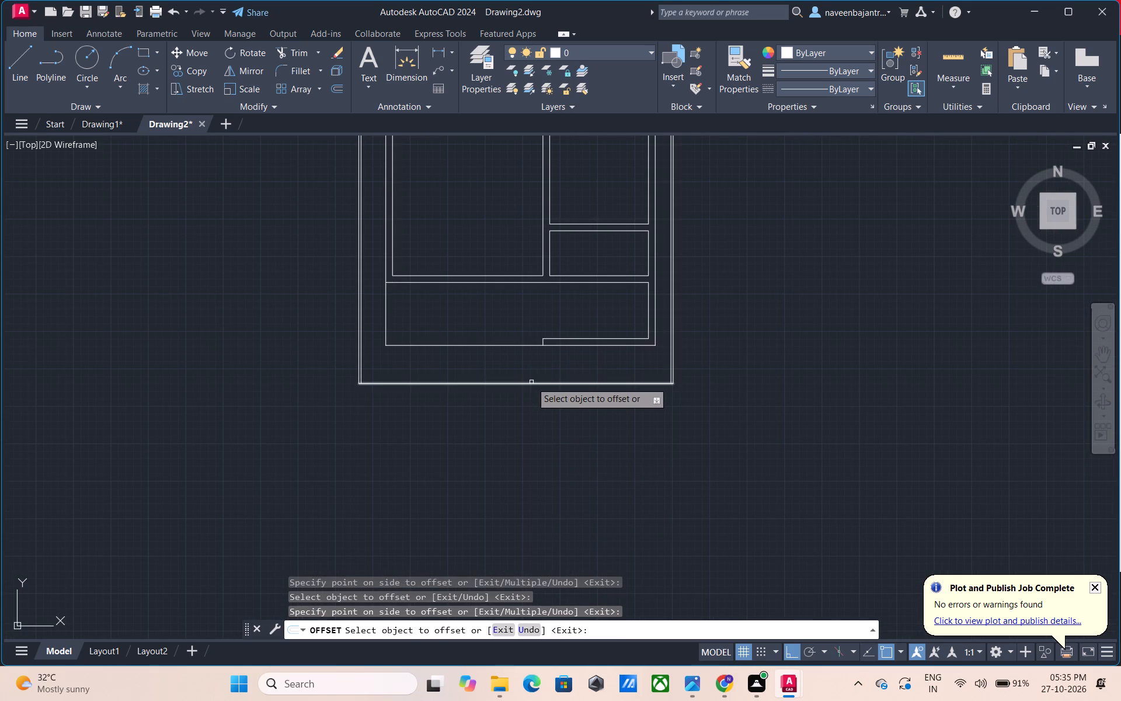
click(531, 382)
click(532, 371)
key(Escape)
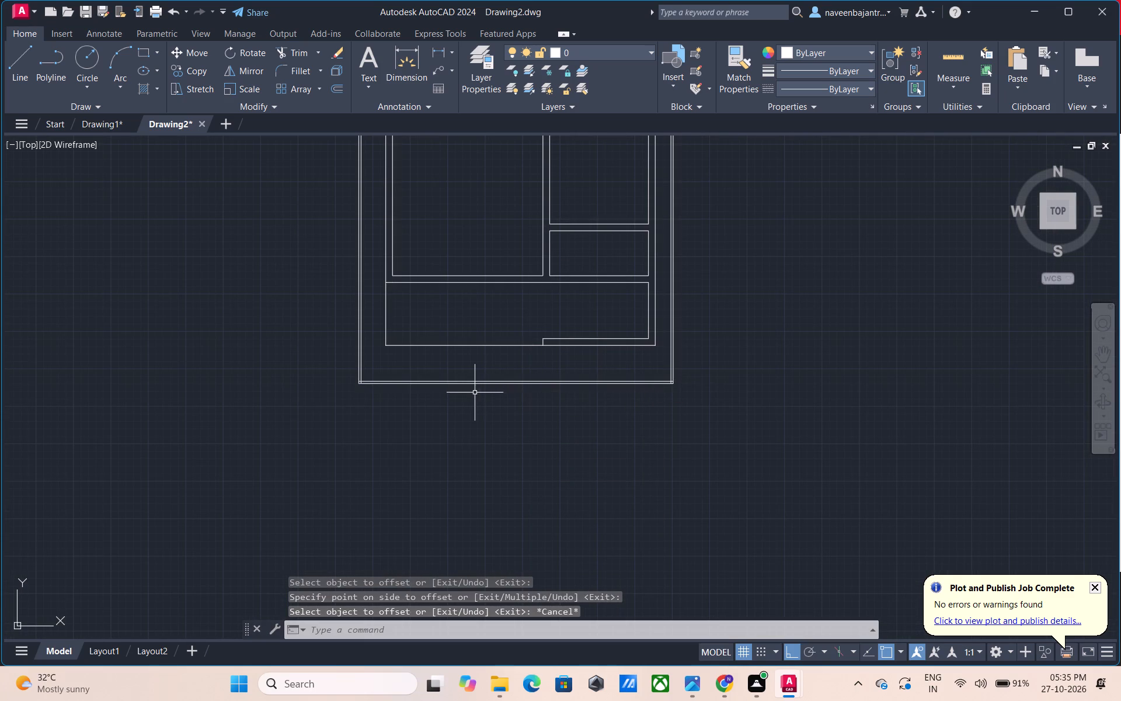
Trim the overlapping ends of the 3" offset lines at the two bottom corners of the plot boundary.
scroll(382, 388, up, 2)
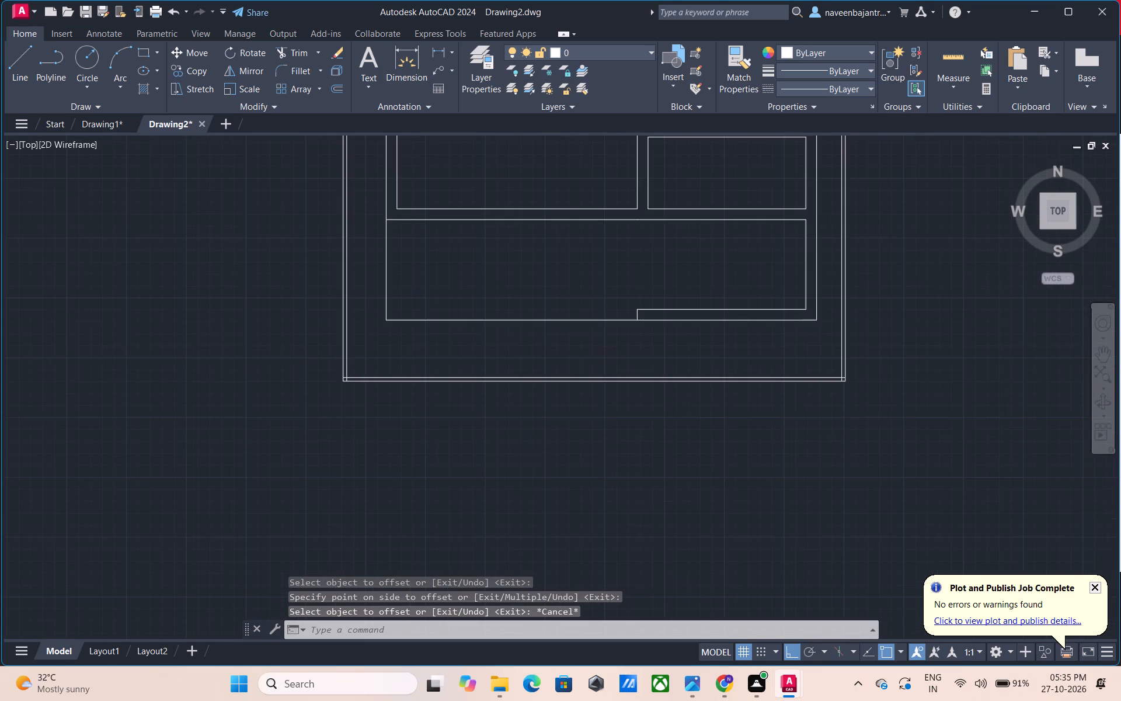
key(Escape)
text(TR)
key(space)
scroll(313, 379, up, 3)
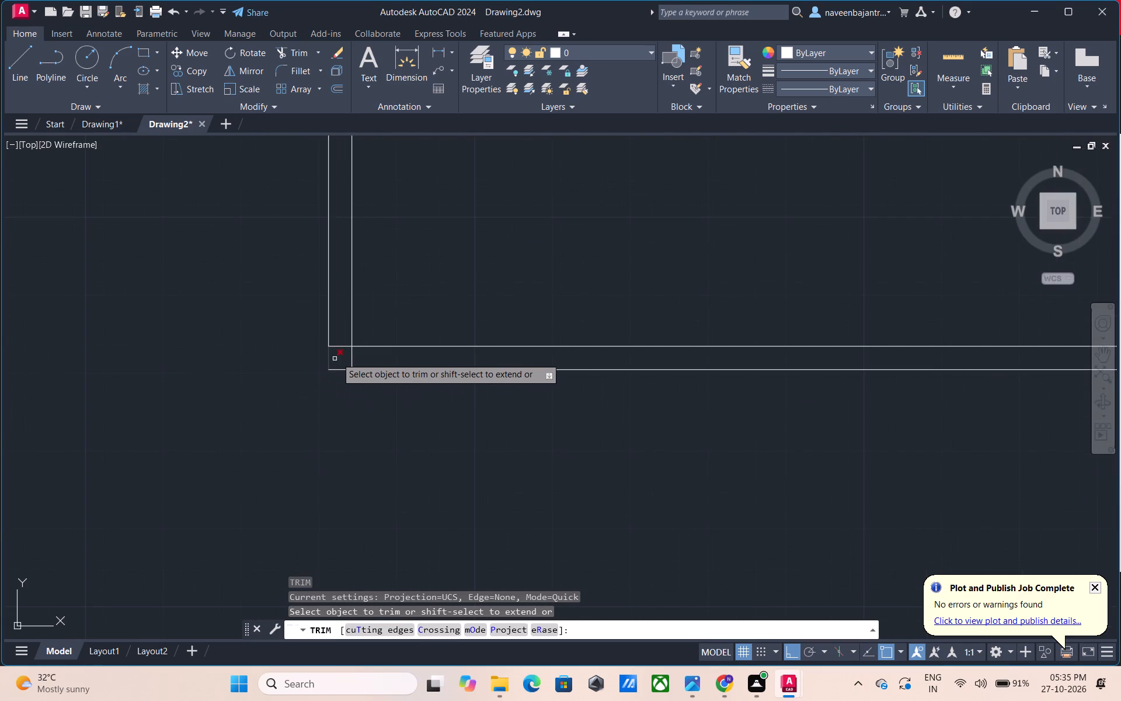
click(345, 347)
click(353, 359)
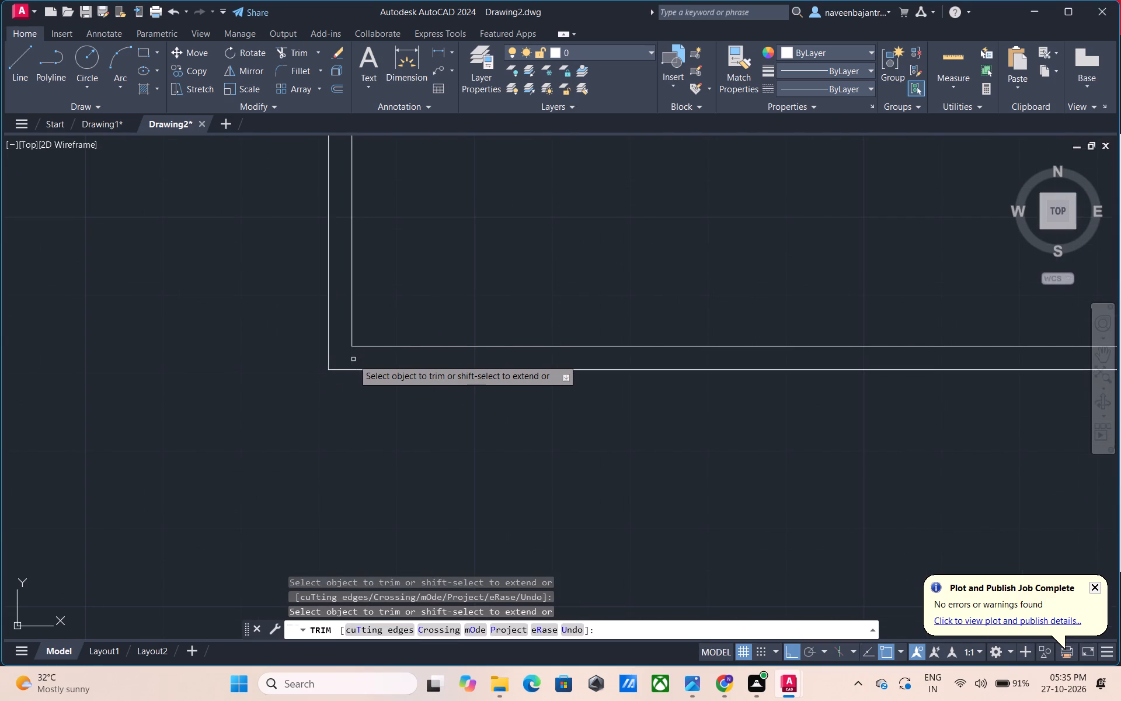
scroll(353, 360, down, 4)
scroll(842, 364, up, 5)
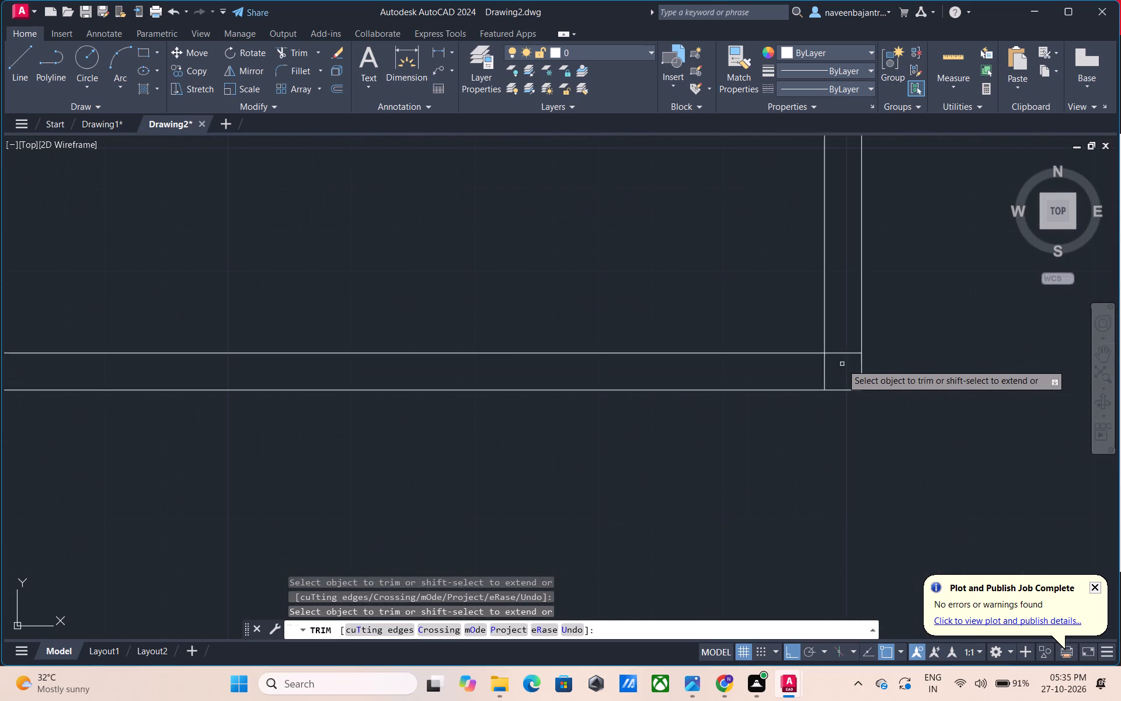
click(842, 351)
click(824, 364)
Trim the overlapping ends of the 3" offset lines at the two top corners of the plot boundary.
scroll(824, 364, down, 2)
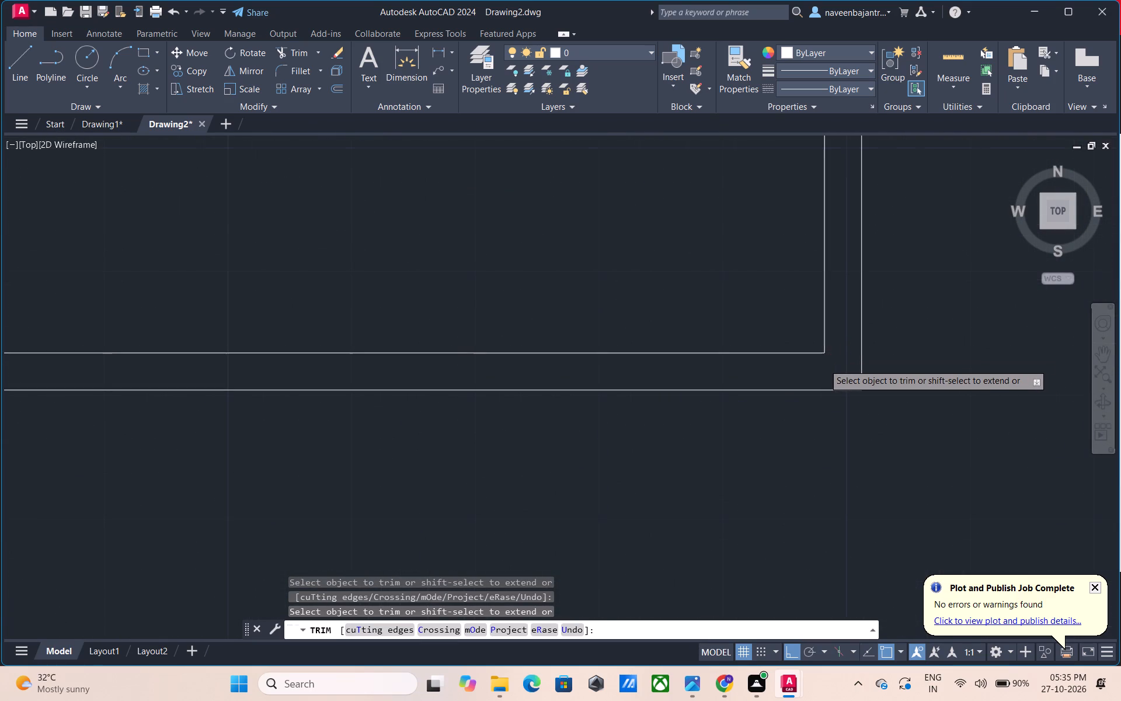
scroll(824, 364, down, 4)
middle_drag(793, 352, 710, 627)
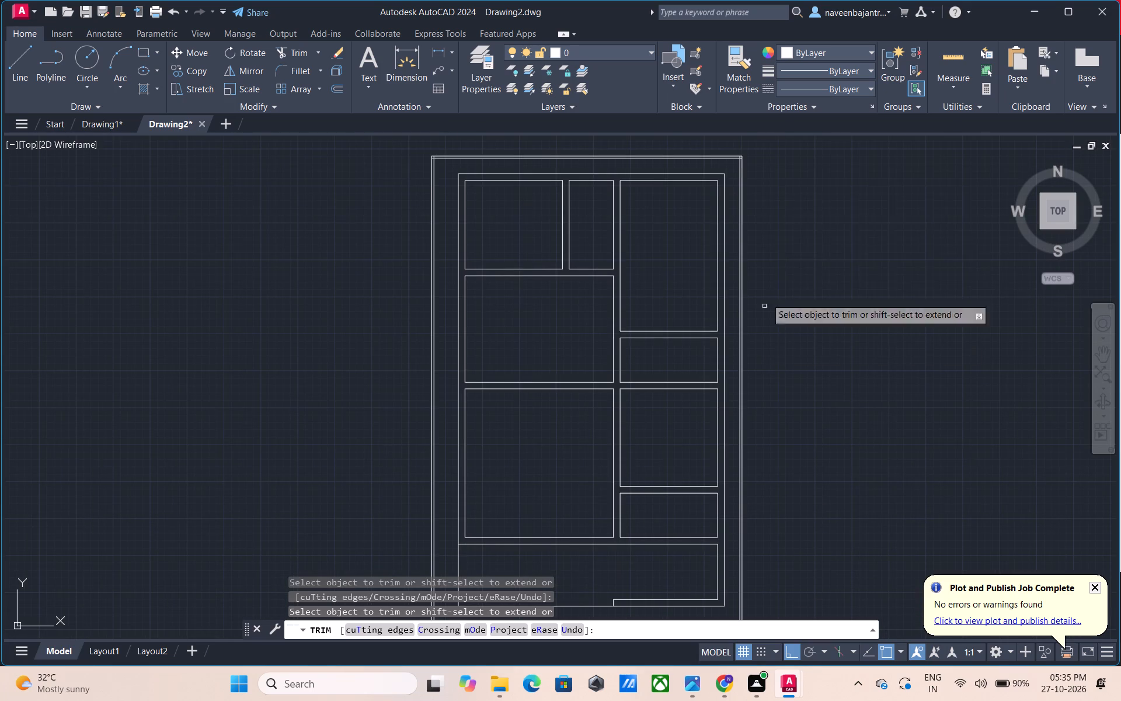
scroll(741, 147, up, 4)
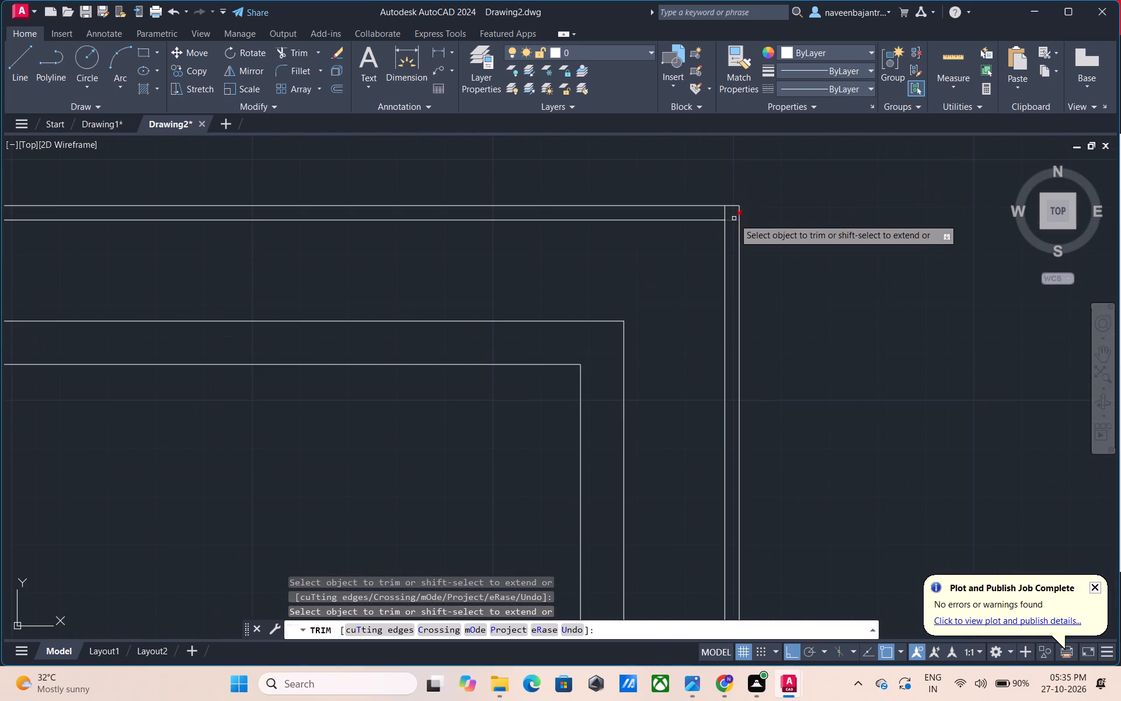
click(732, 218)
click(726, 216)
scroll(726, 216, down, 2)
scroll(213, 245, down, 1)
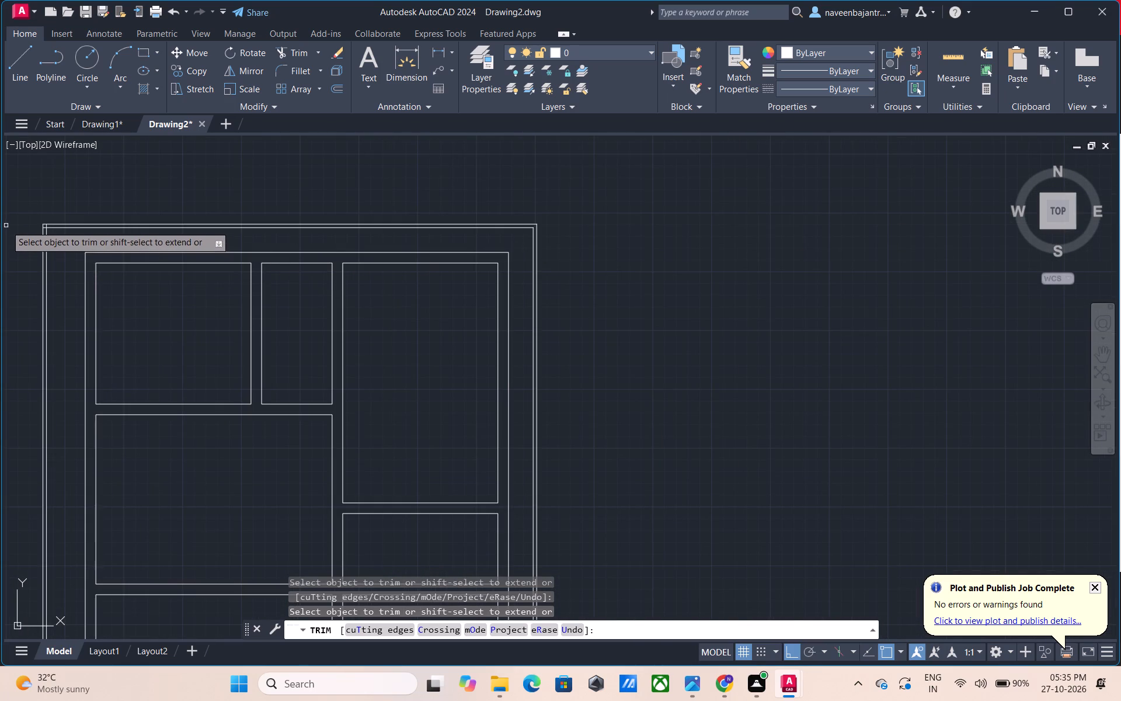
scroll(9, 225, up, 3)
click(144, 236)
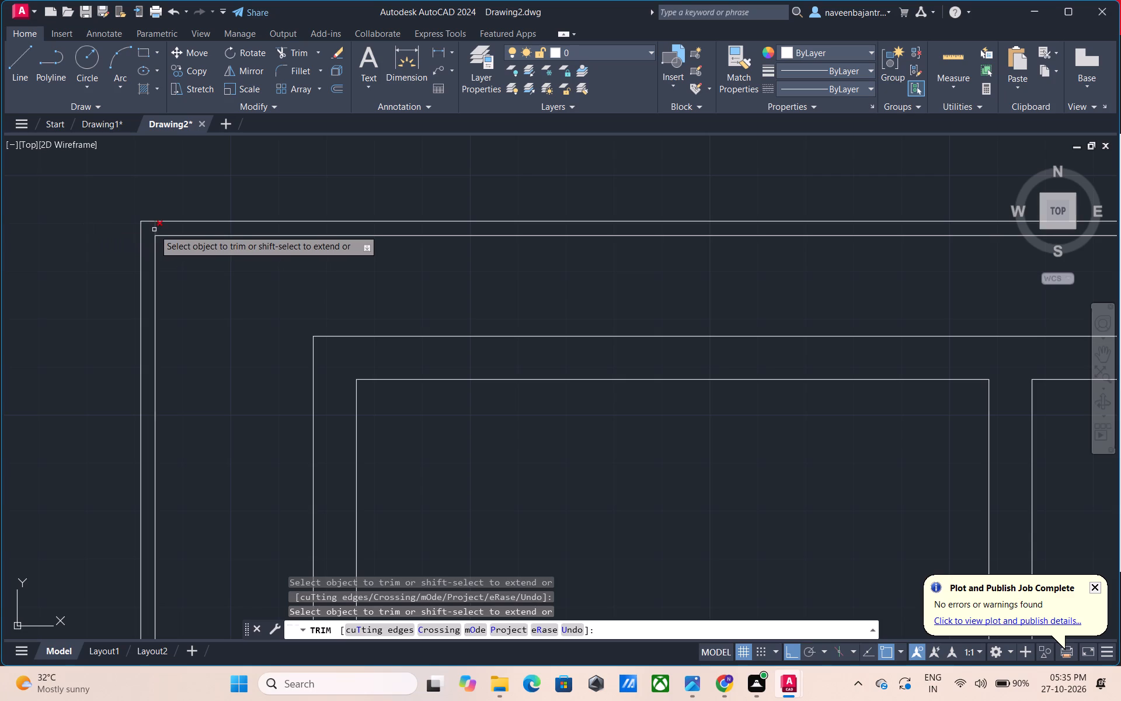
click(154, 230)
key(Escape)
Trim away the bottom room's outer wall lines along its open left side and along the bottom up to the wall end cap.
scroll(154, 230, down, 4)
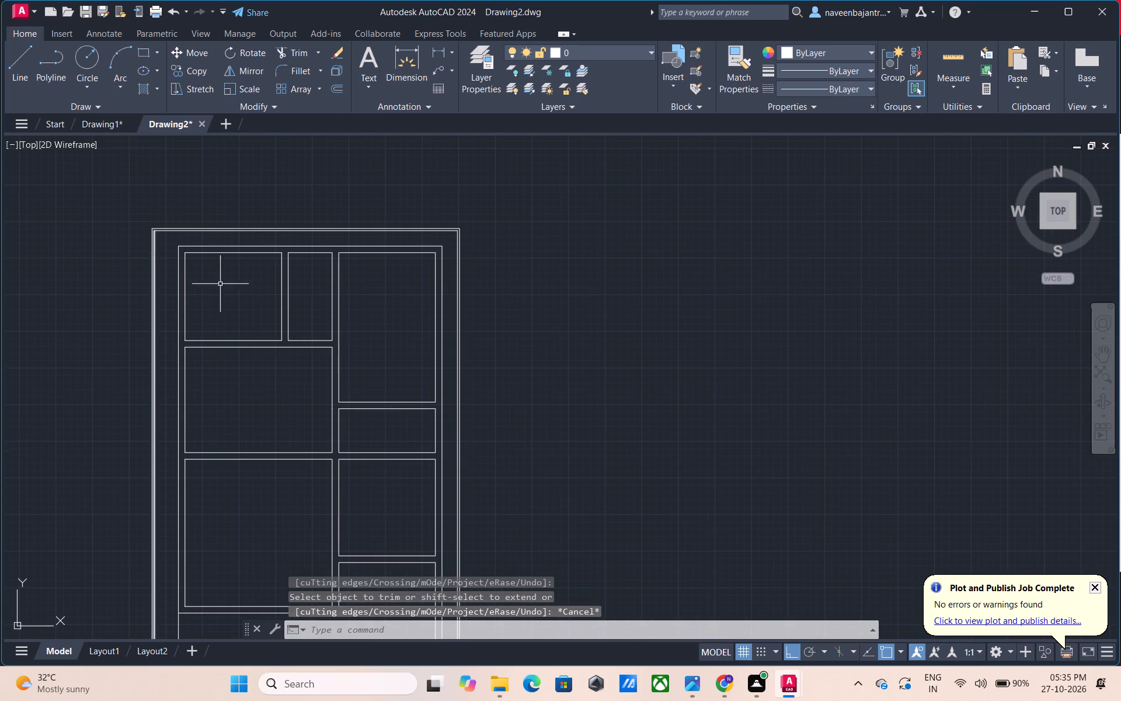
scroll(267, 373, down, 1)
middle_drag(269, 375, 412, 306)
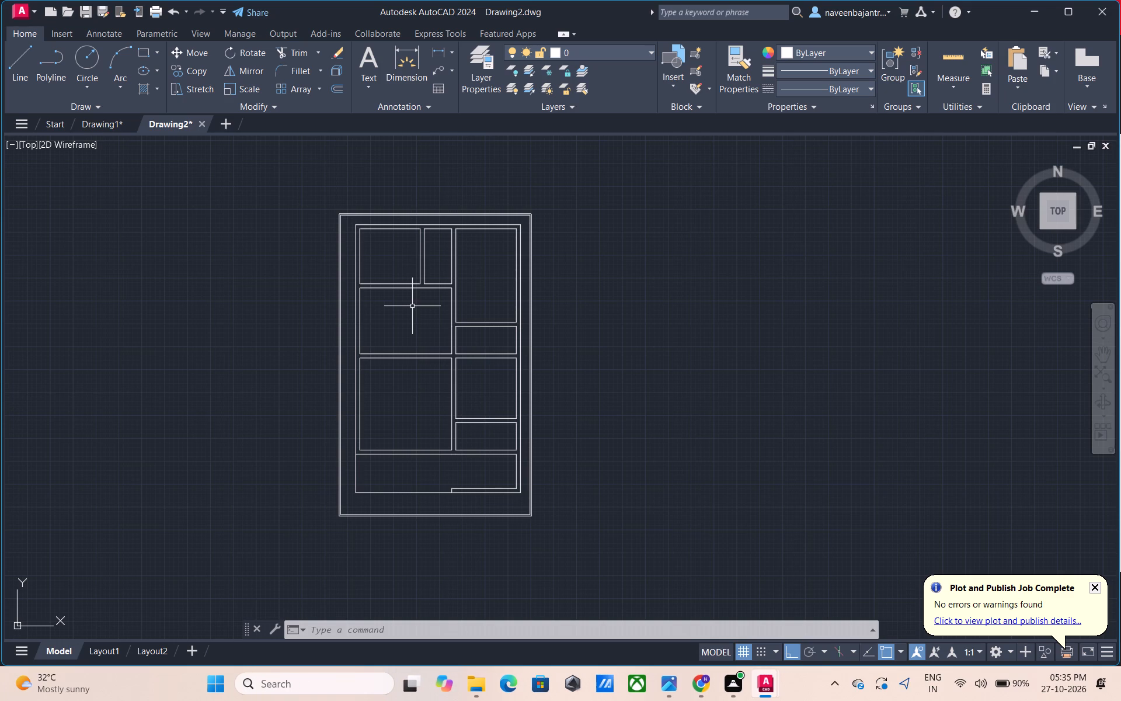
scroll(415, 480, up, 1)
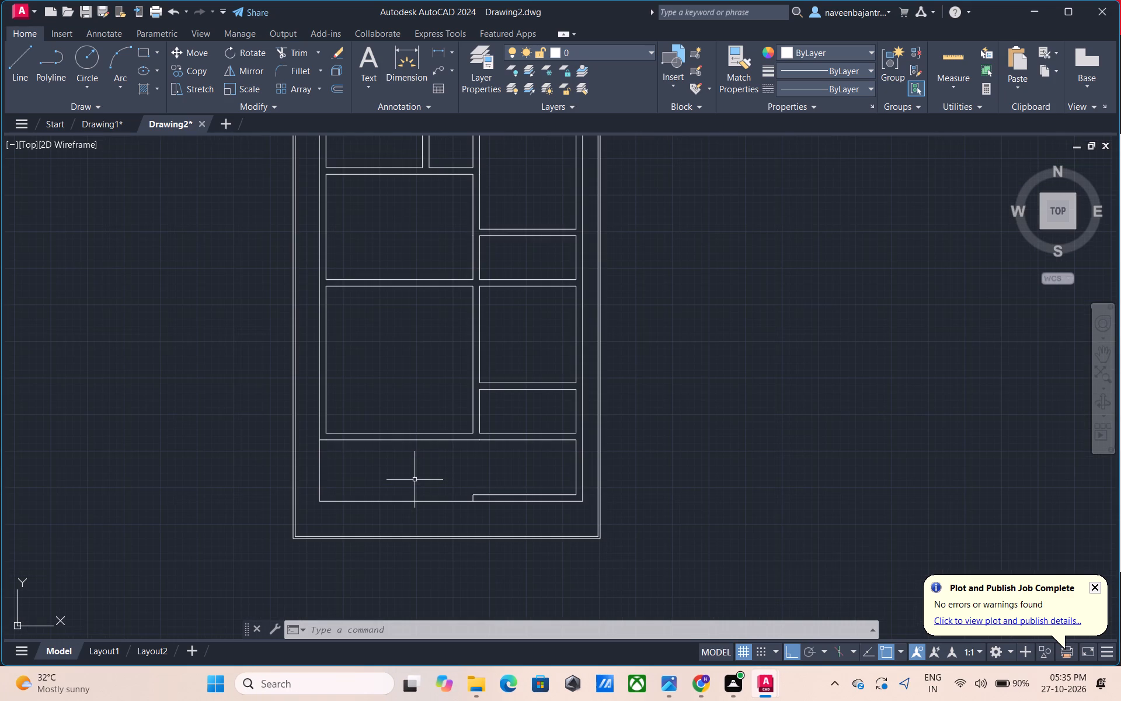
middle_drag(415, 480, 451, 438)
scroll(451, 438, up, 1)
key(Escape)
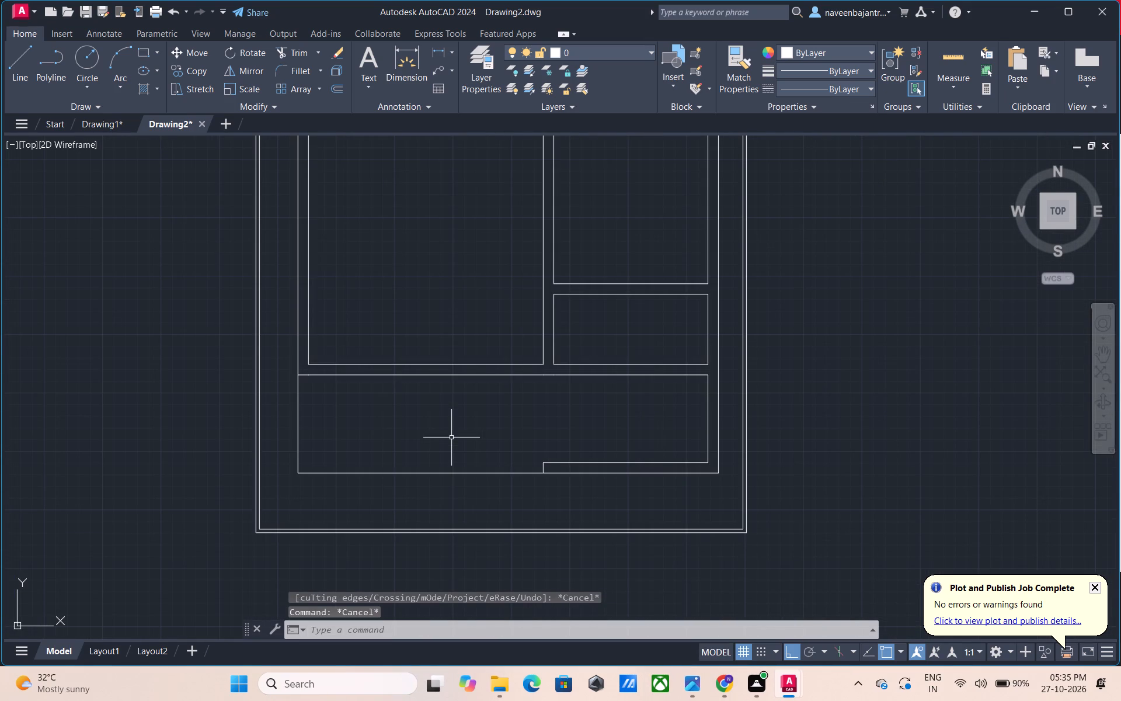
text(TR)
key(space)
click(422, 473)
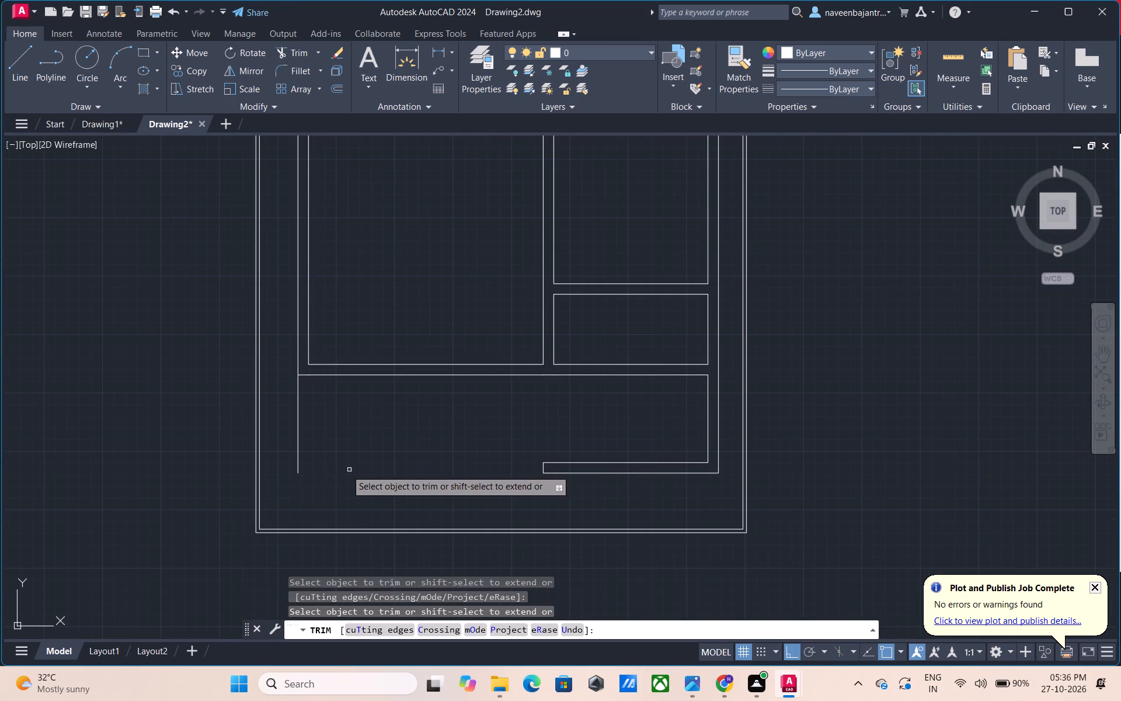
click(298, 459)
key(Escape)
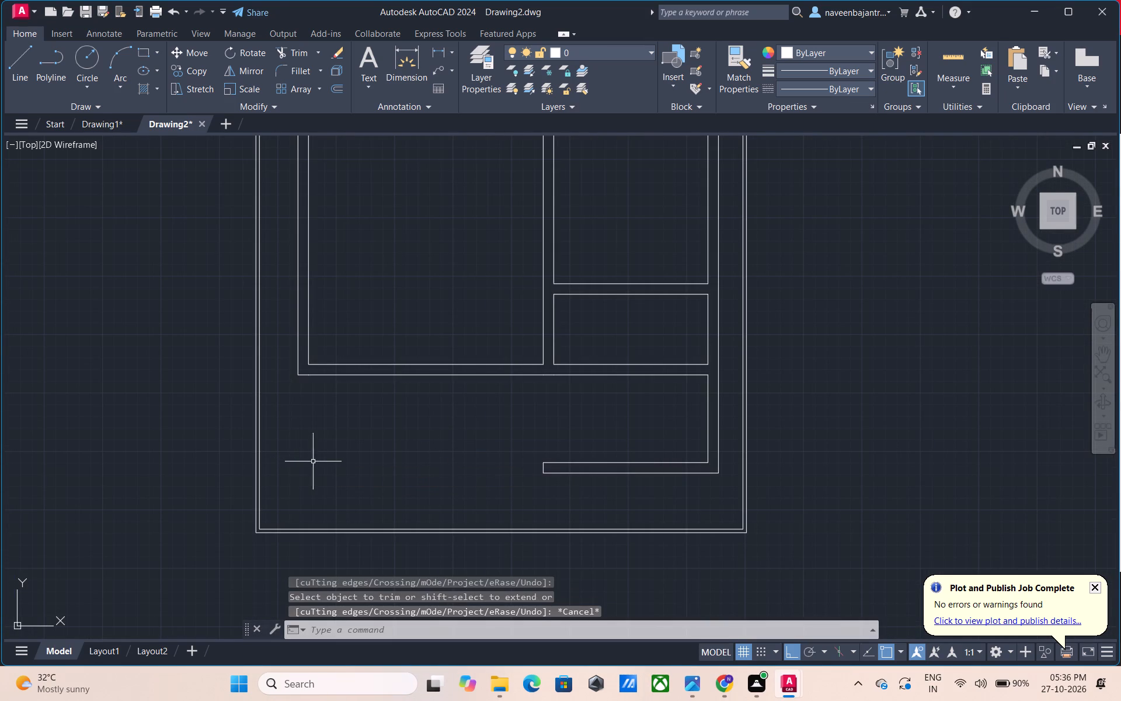
Draw a line about 8'-5" down from the bottom room's upper-left corner and a horizontal line from the wall end cap crossing it.
text(L)
key(space)
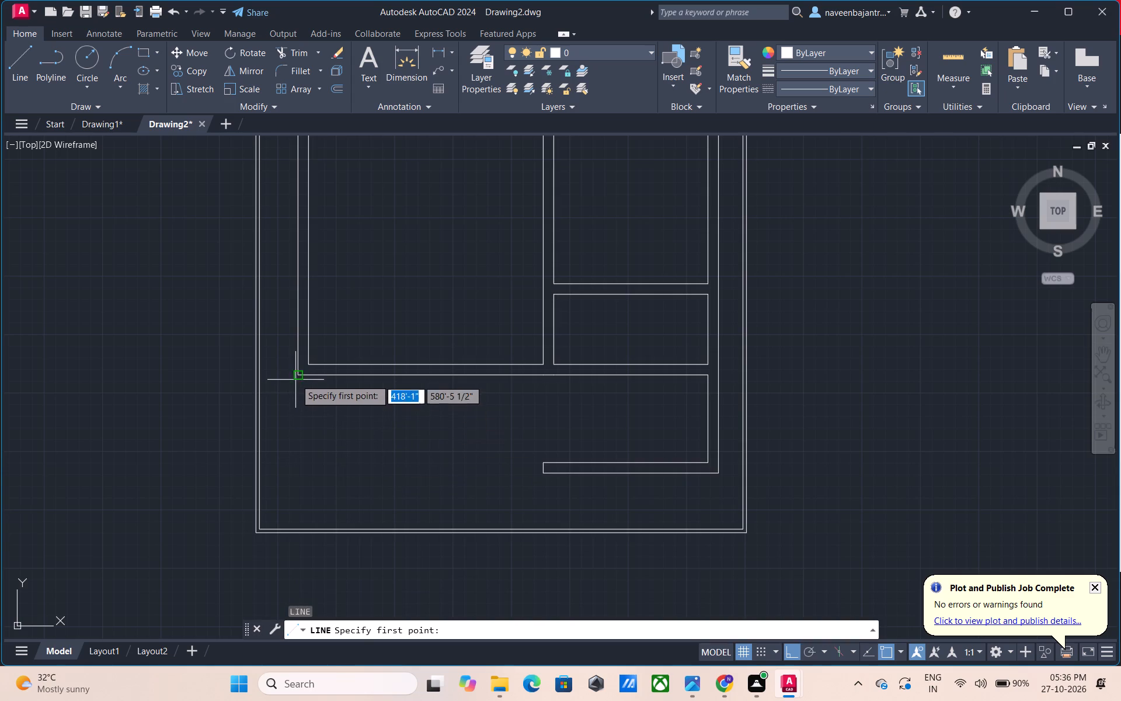
click(297, 377)
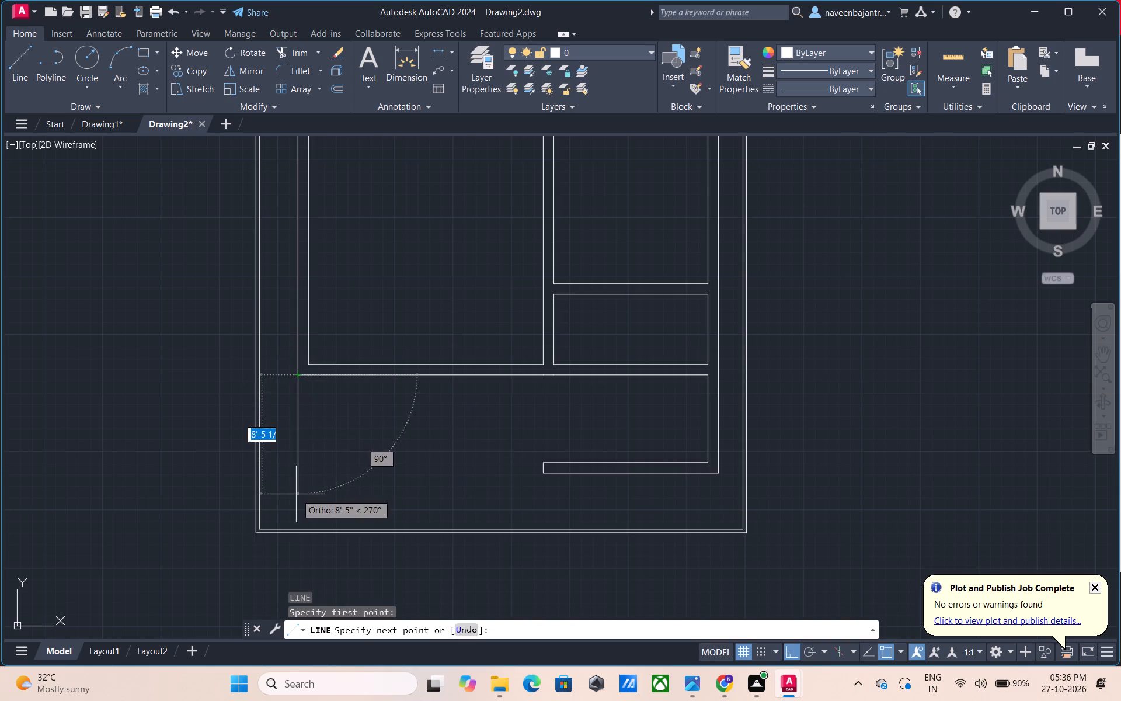
click(296, 494)
key(Escape)
key(l)
key(space)
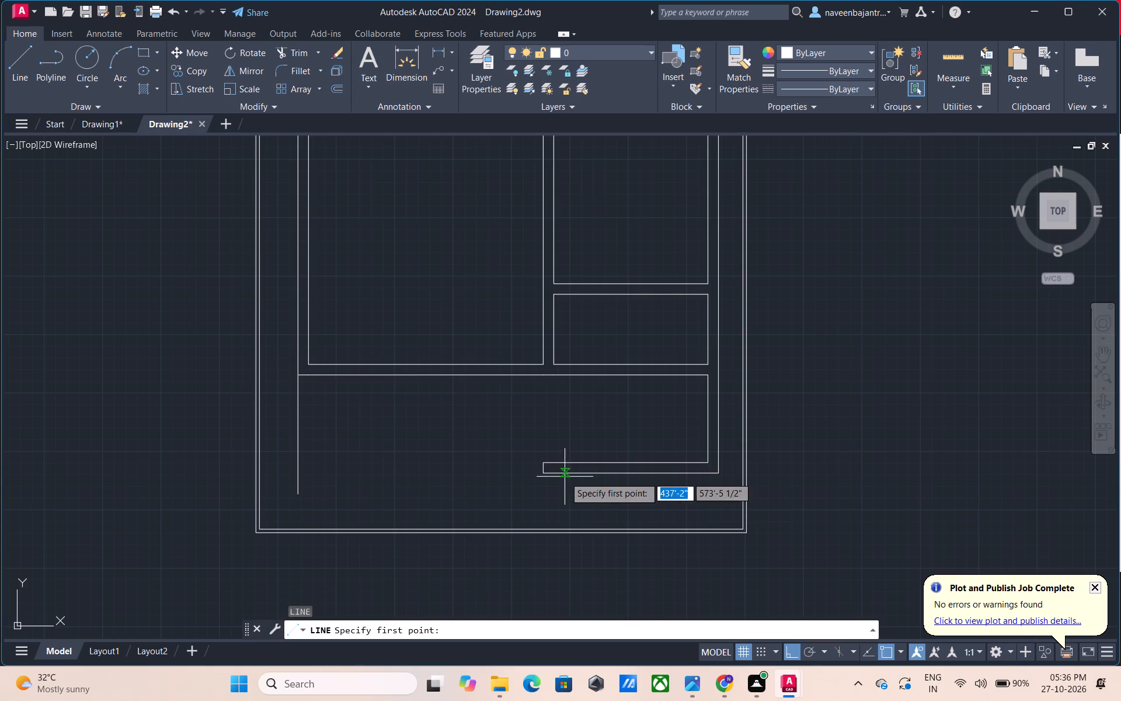
click(539, 473)
click(286, 481)
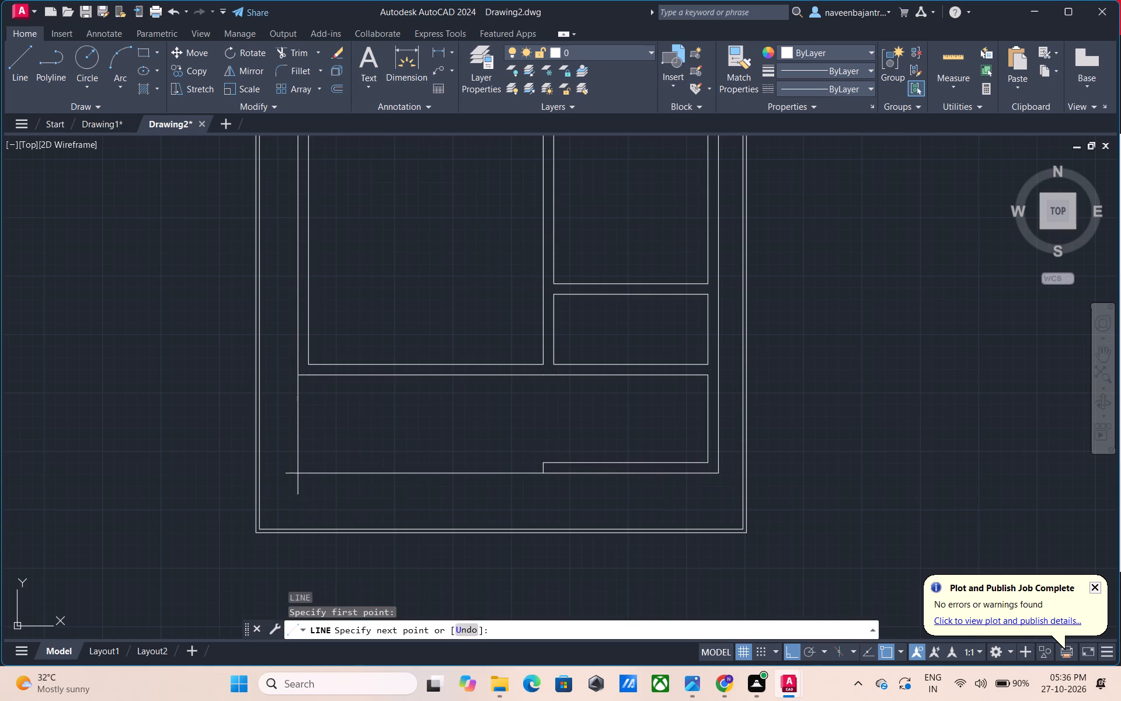
key(Escape)
Trim the excess ends of both new lines where they cross at the front area's lower-left corner.
text(TR)
key(space)
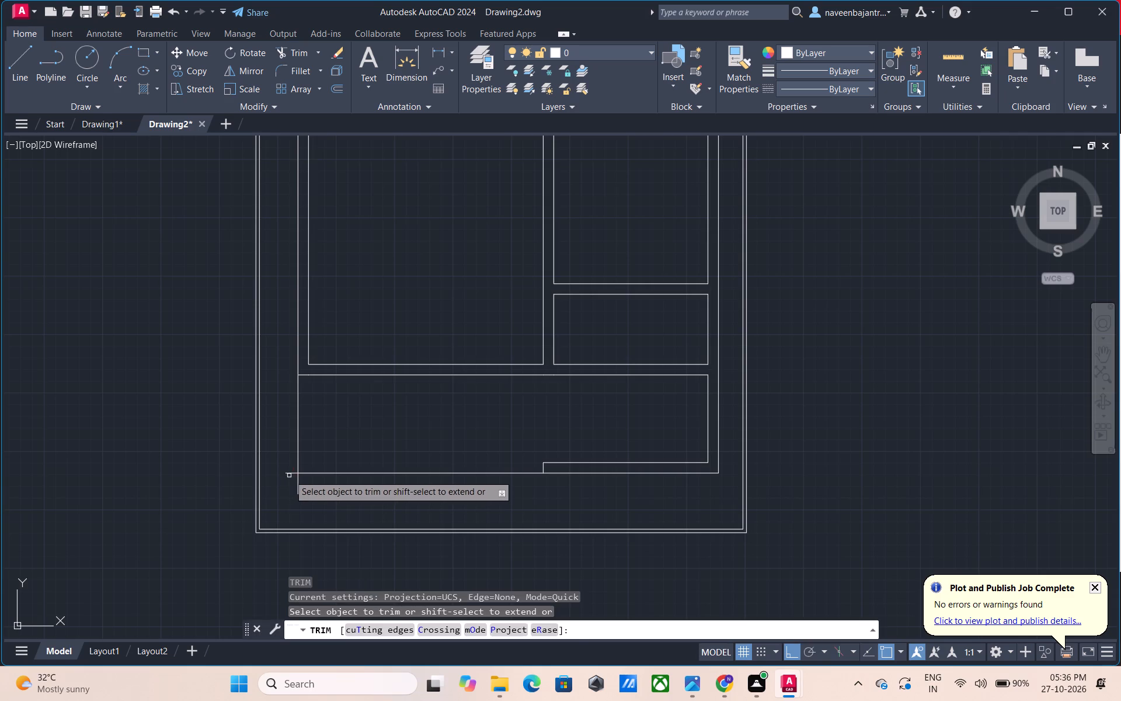
click(290, 473)
click(298, 485)
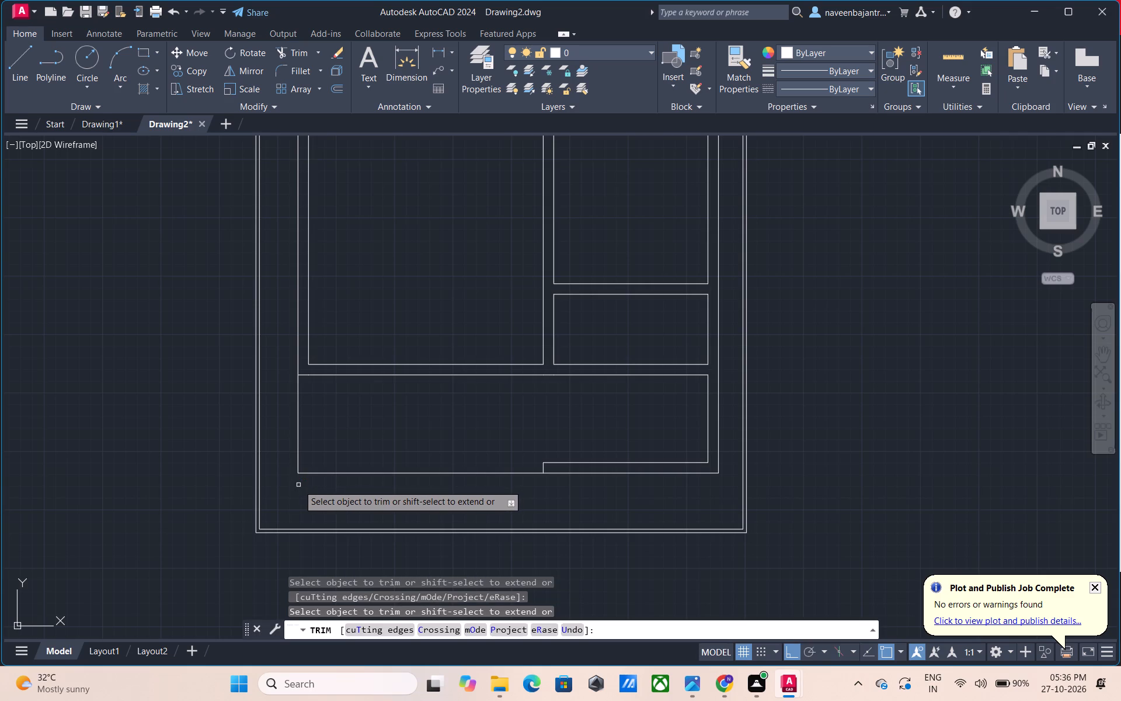
key(Escape)
Load the ACAD_ISO02W100 ISO dash linetype into the drawing.
click(843, 87)
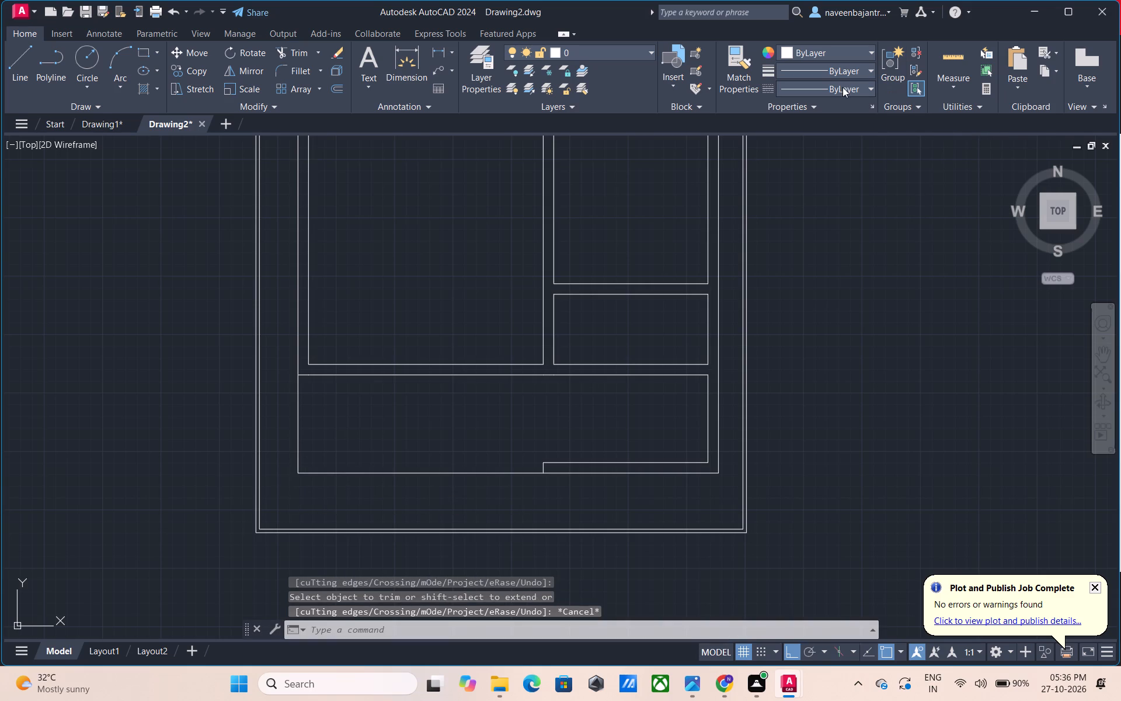
click(830, 162)
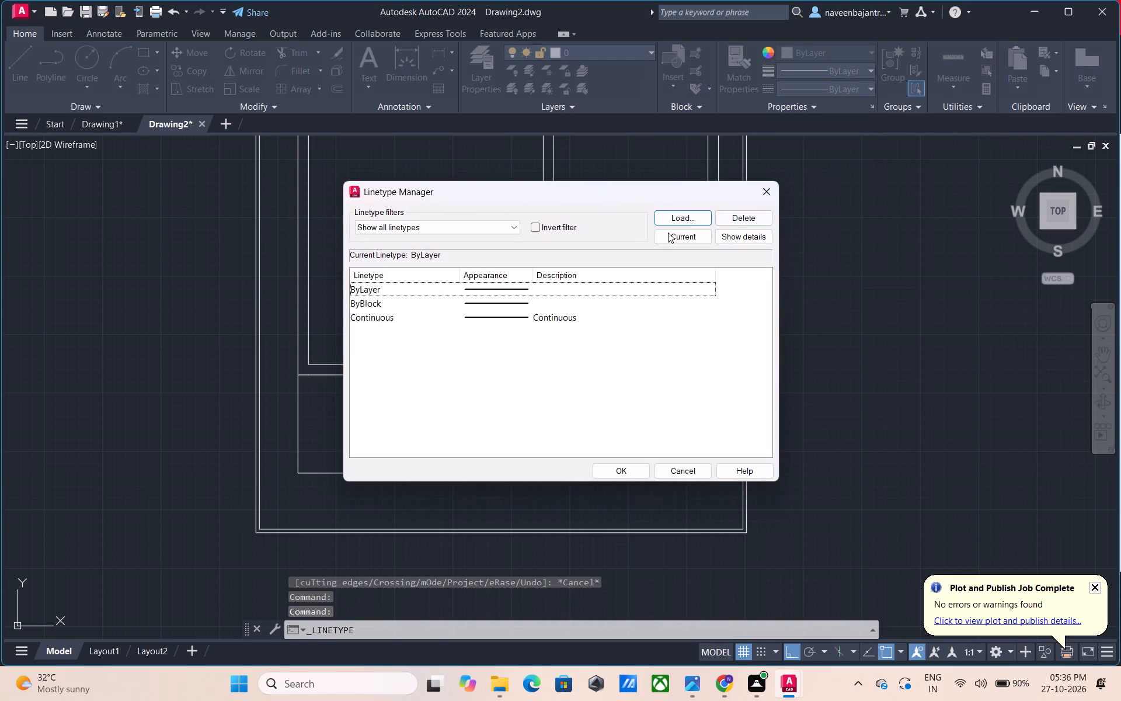
click(691, 217)
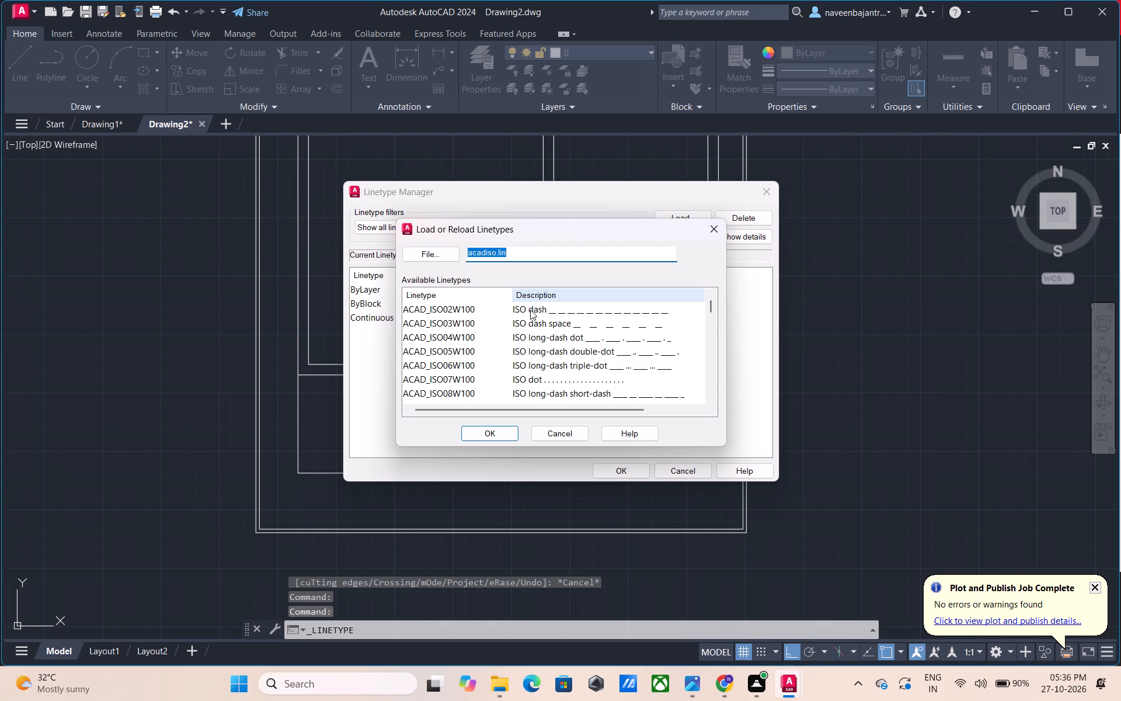
click(530, 310)
click(510, 440)
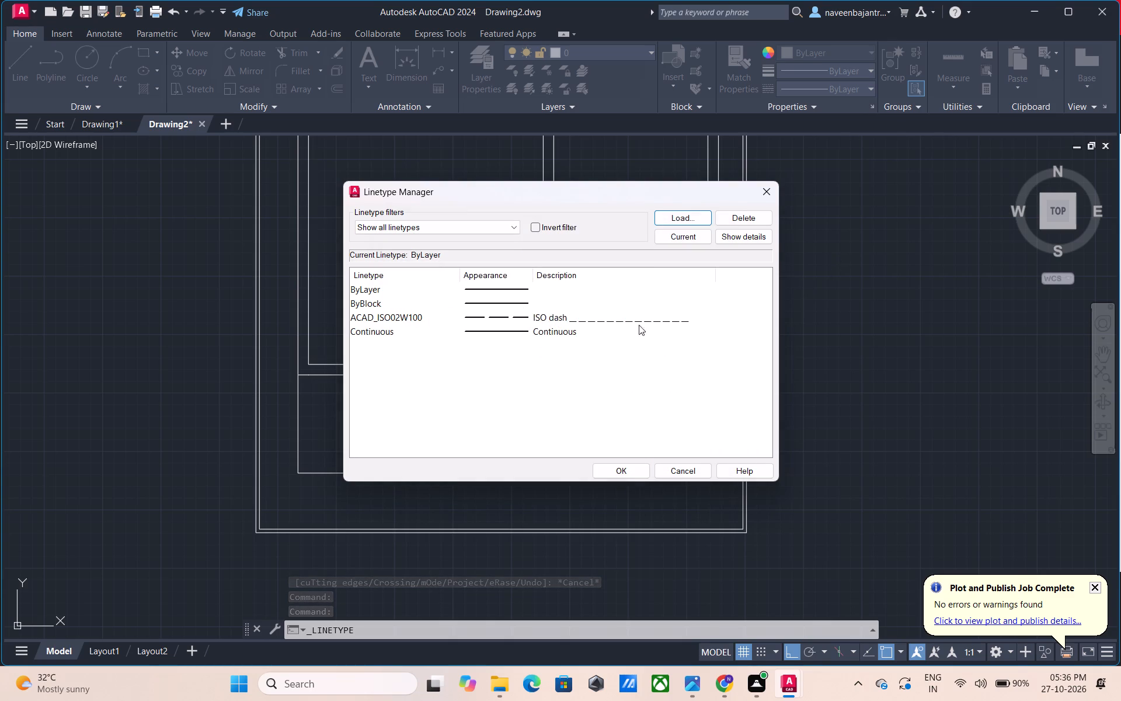
click(557, 317)
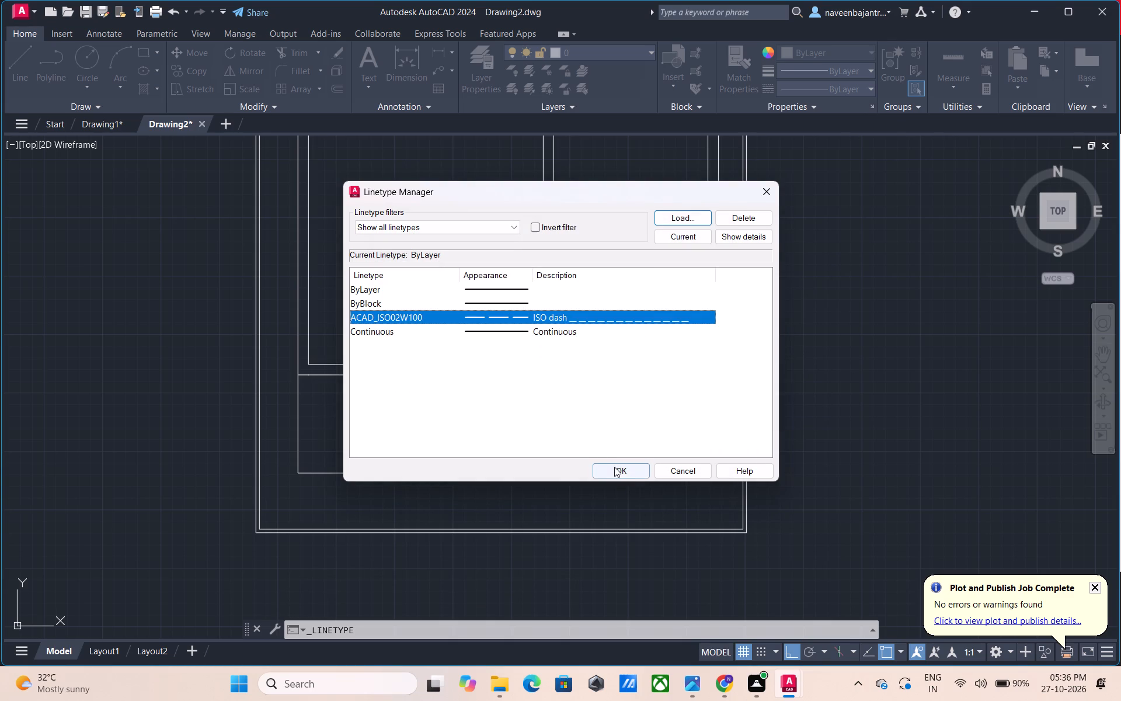
click(615, 467)
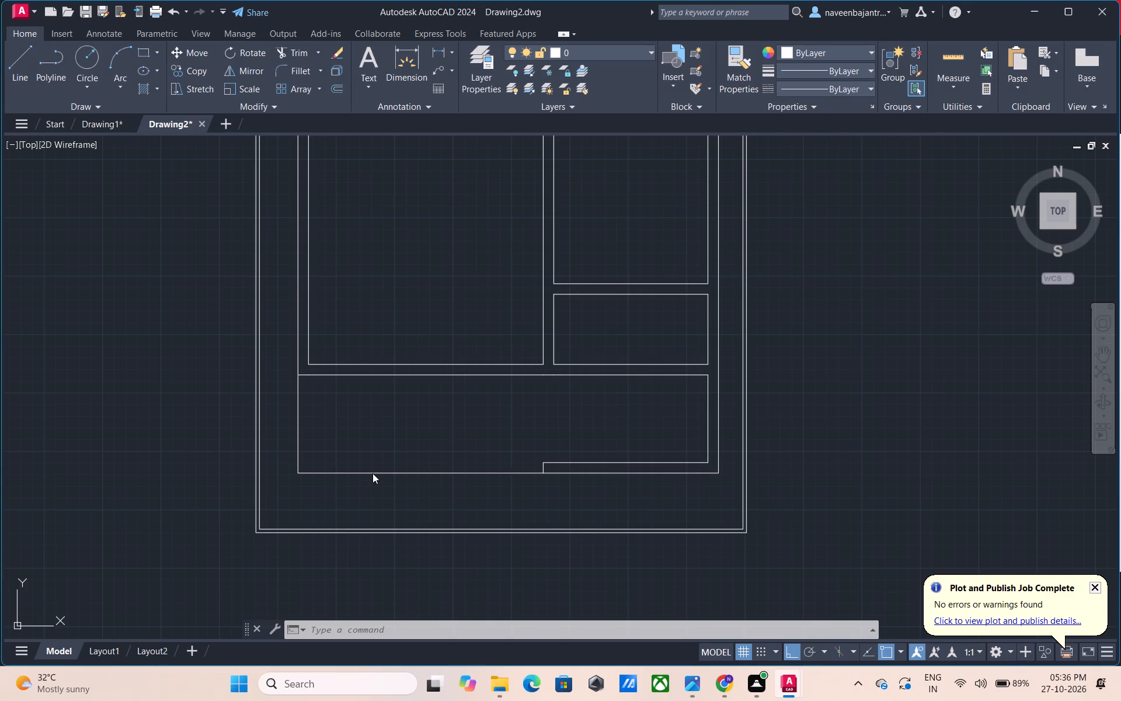
Apply the ACAD_ISO02W100 linetype to the two lines closing the front area's open left and bottom sides.
click(455, 471)
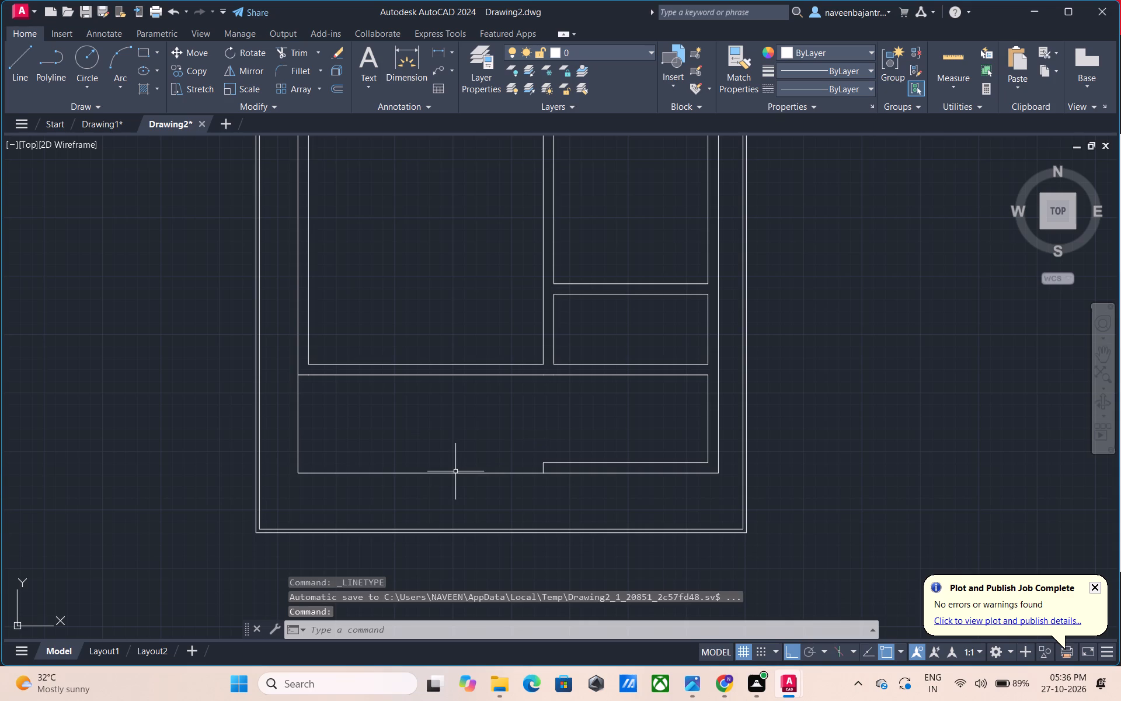
click(297, 431)
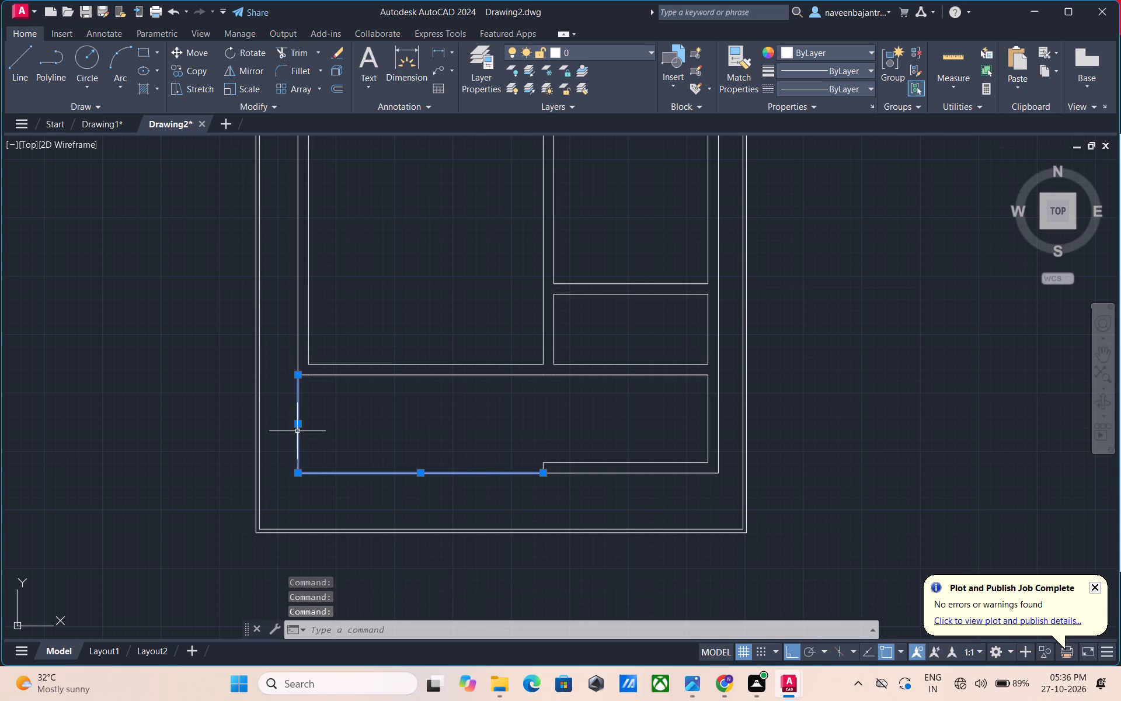
click(863, 90)
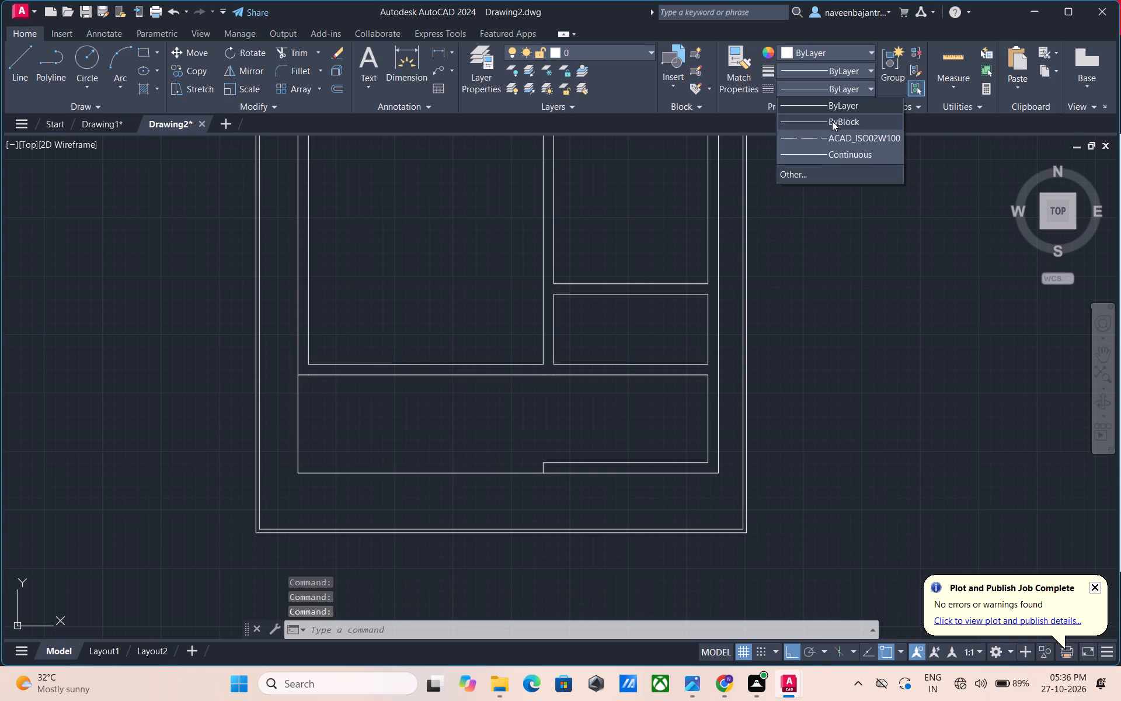
click(830, 132)
key(Escape)
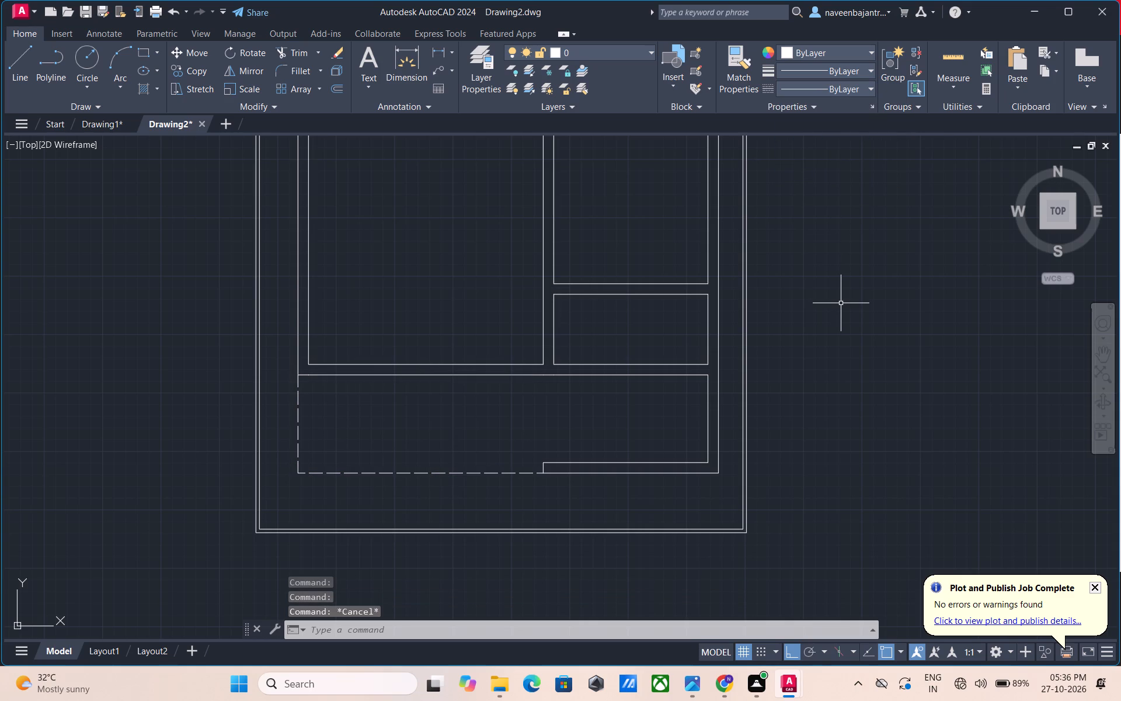
Measure the front area's depth along its right inner wall with the Dimension tool.
scroll(841, 303, down, 1)
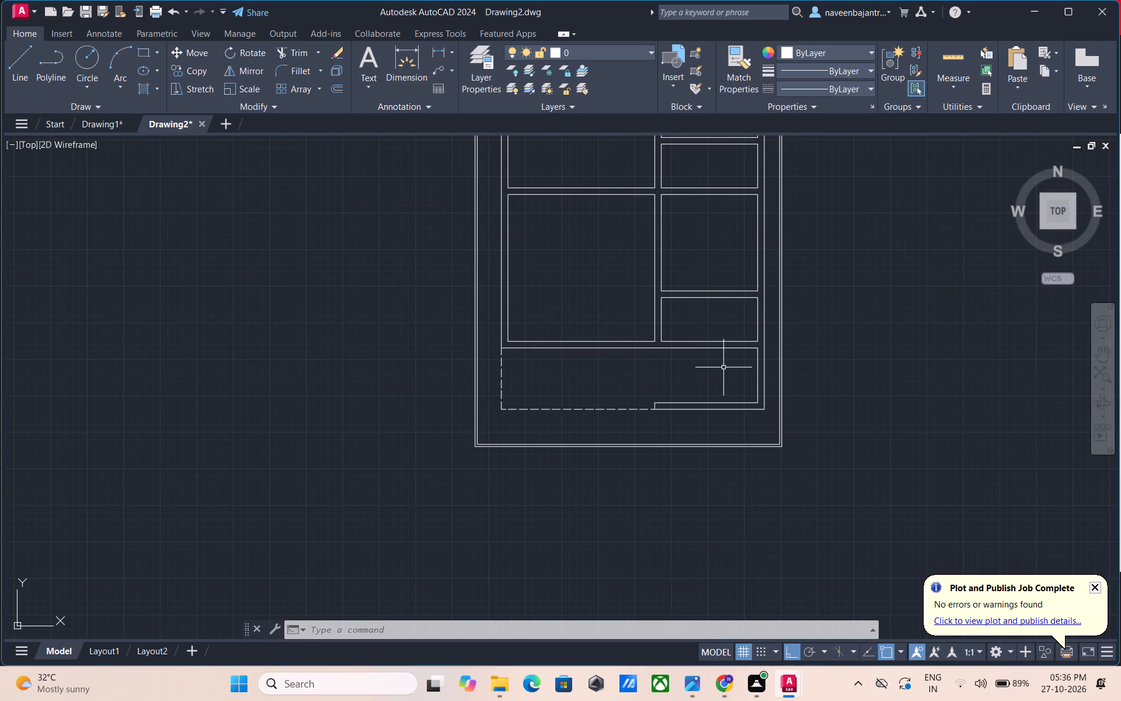
middle_drag(719, 367, 711, 367)
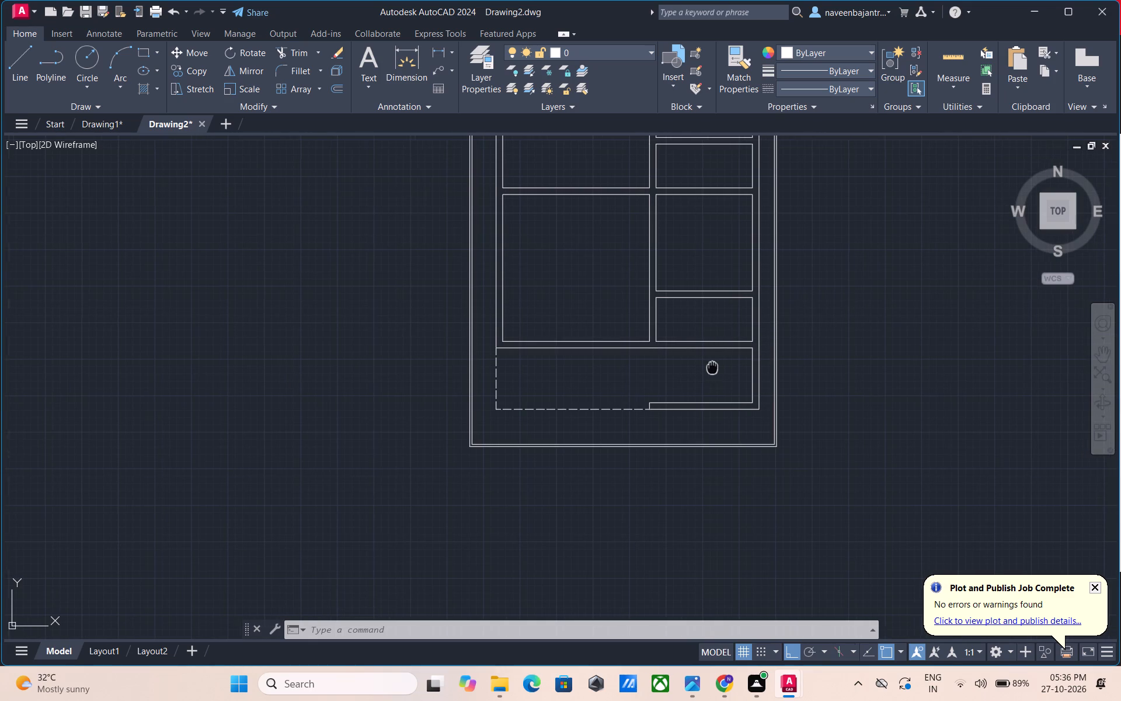
middle_drag(711, 367, 671, 372)
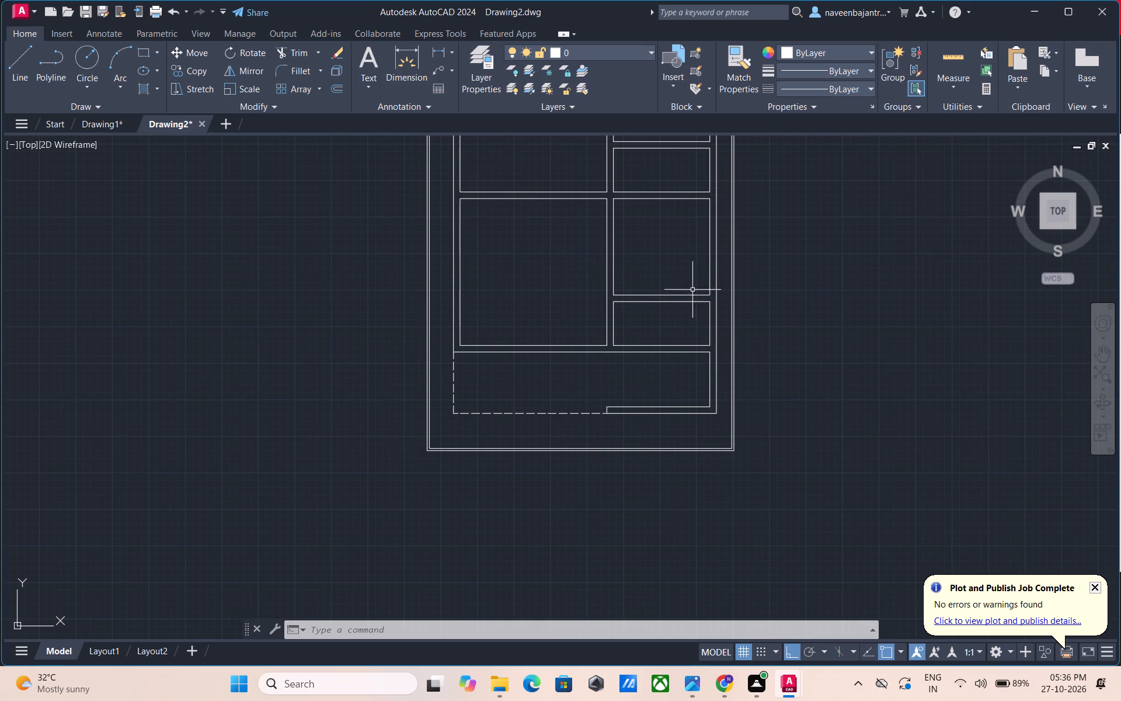
click(415, 55)
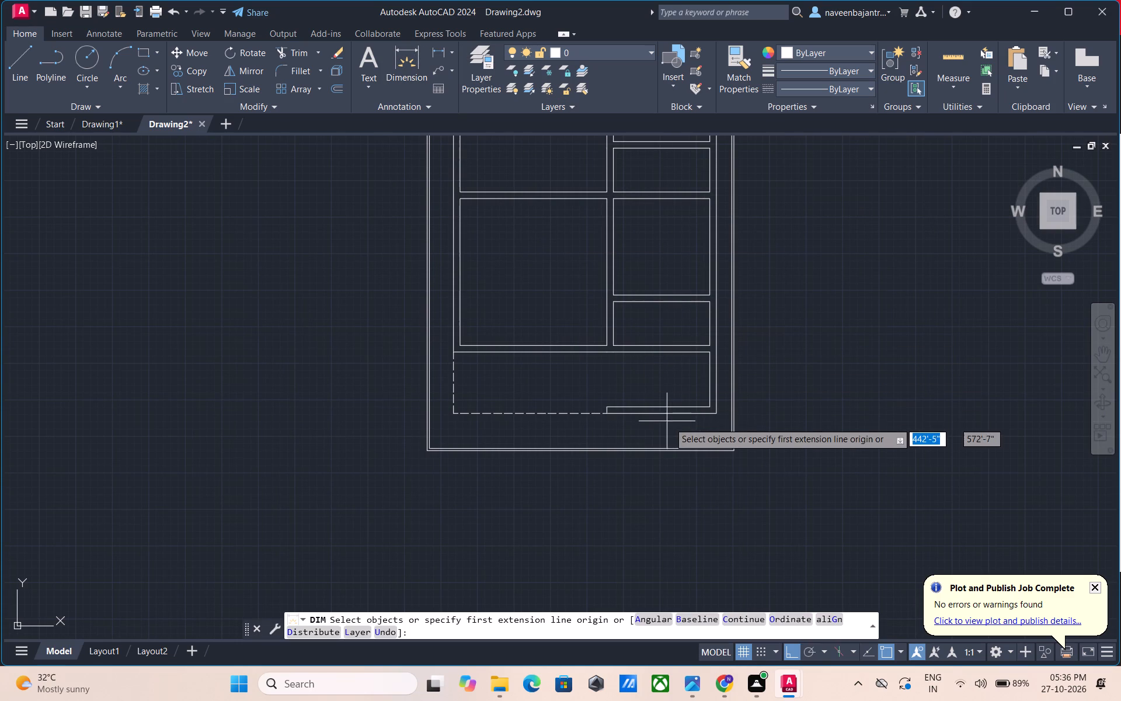
click(709, 410)
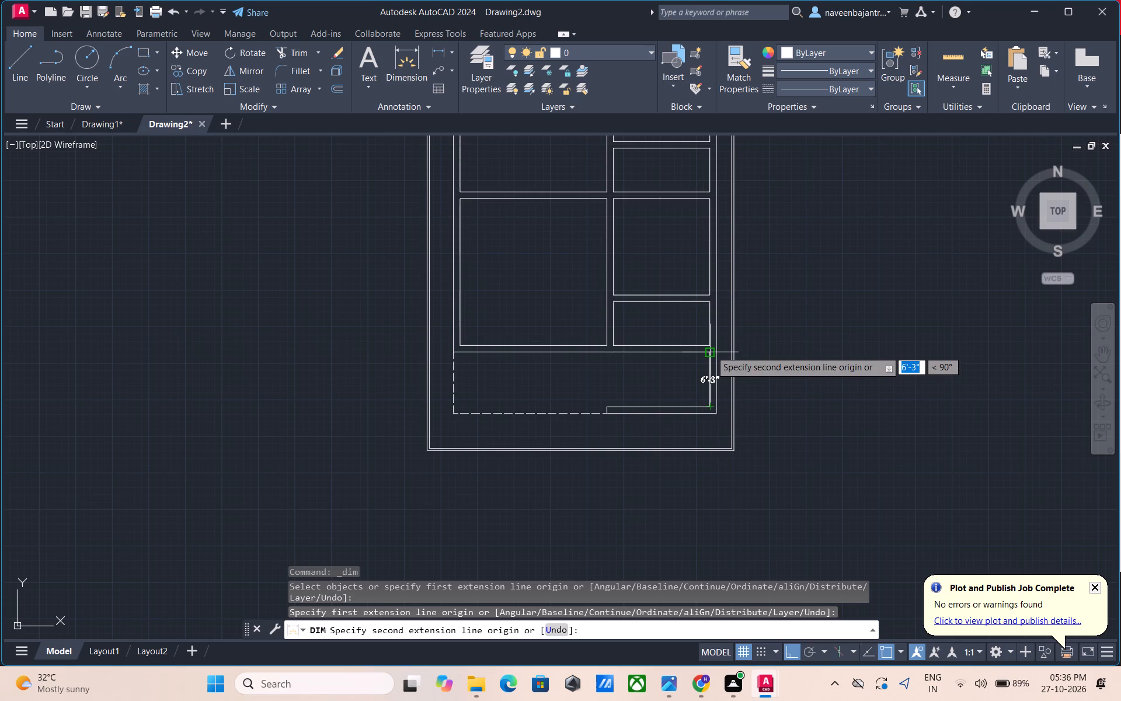
key(Escape)
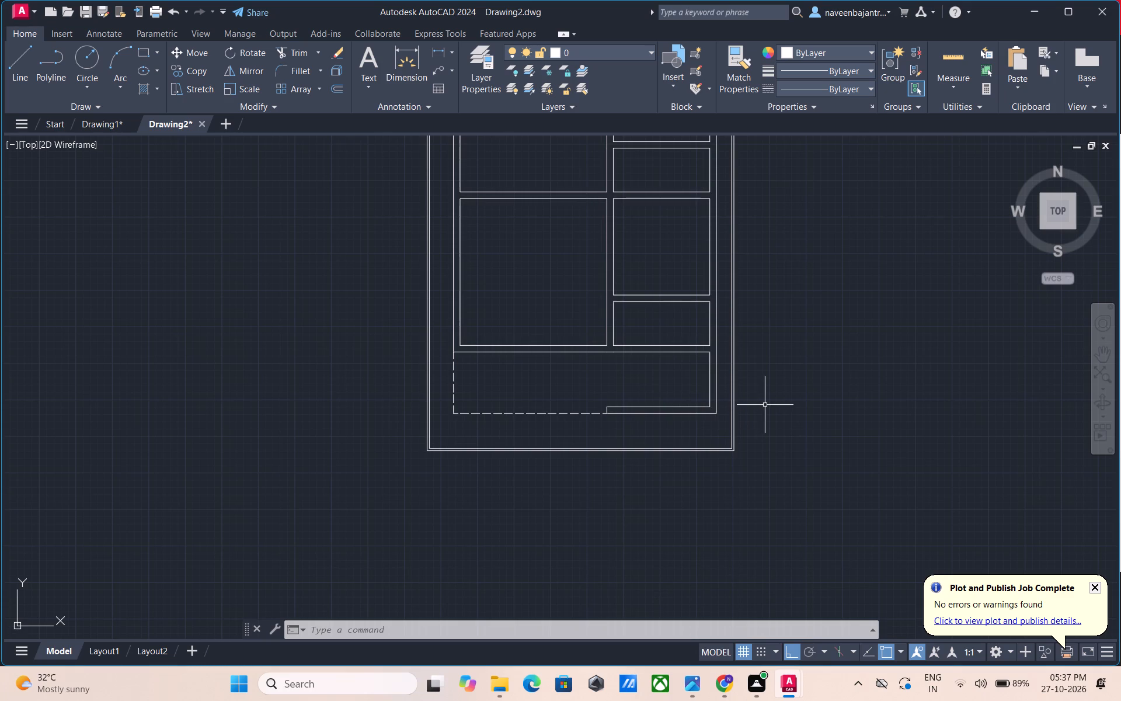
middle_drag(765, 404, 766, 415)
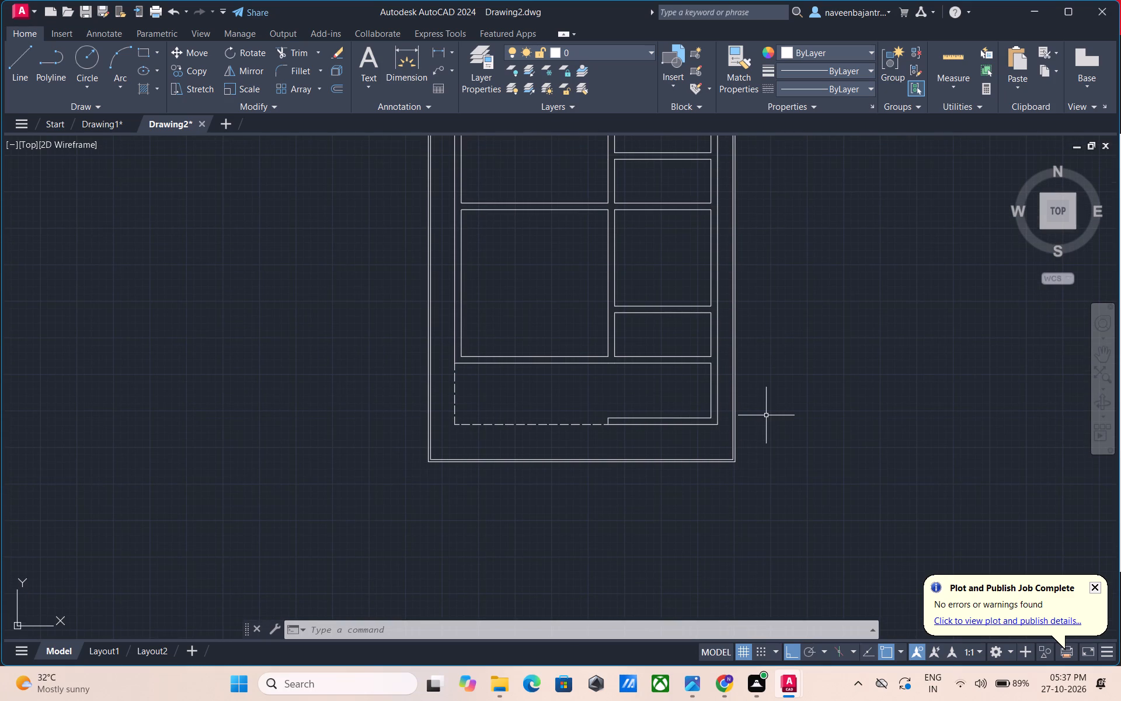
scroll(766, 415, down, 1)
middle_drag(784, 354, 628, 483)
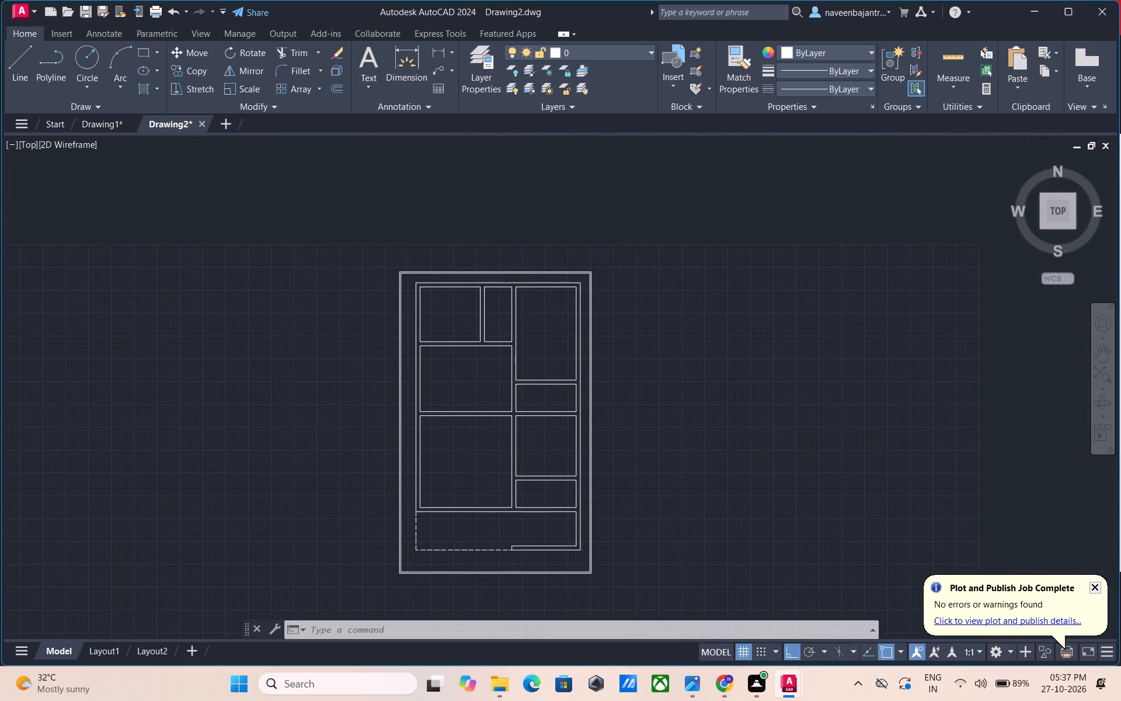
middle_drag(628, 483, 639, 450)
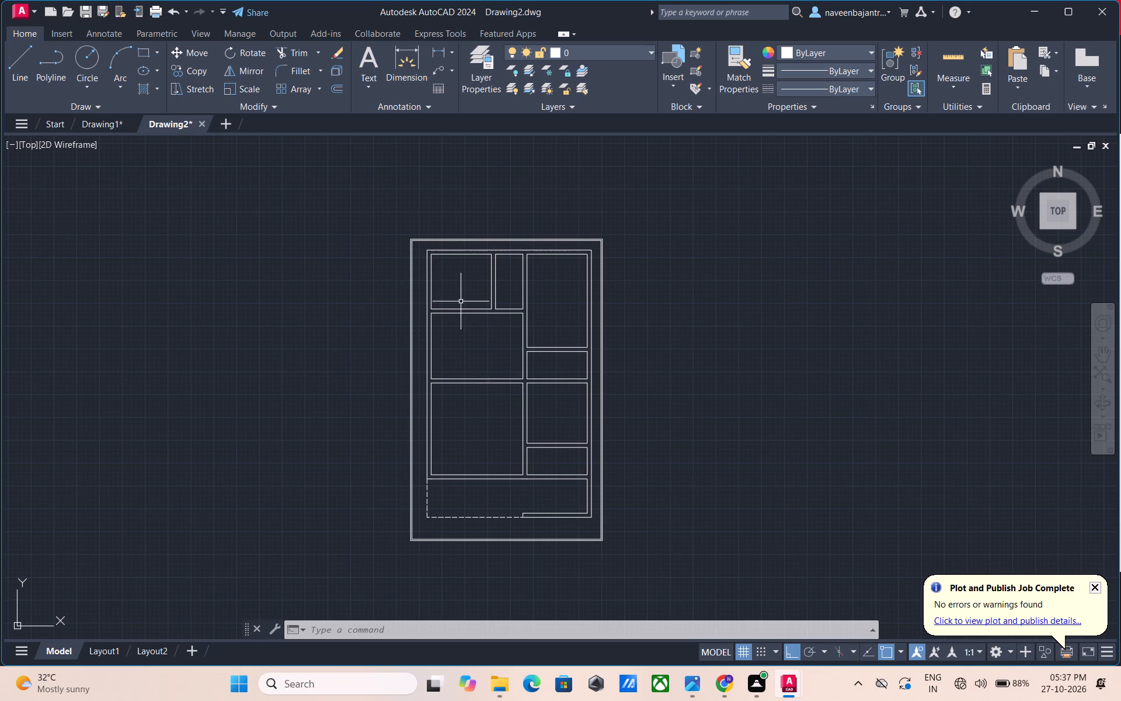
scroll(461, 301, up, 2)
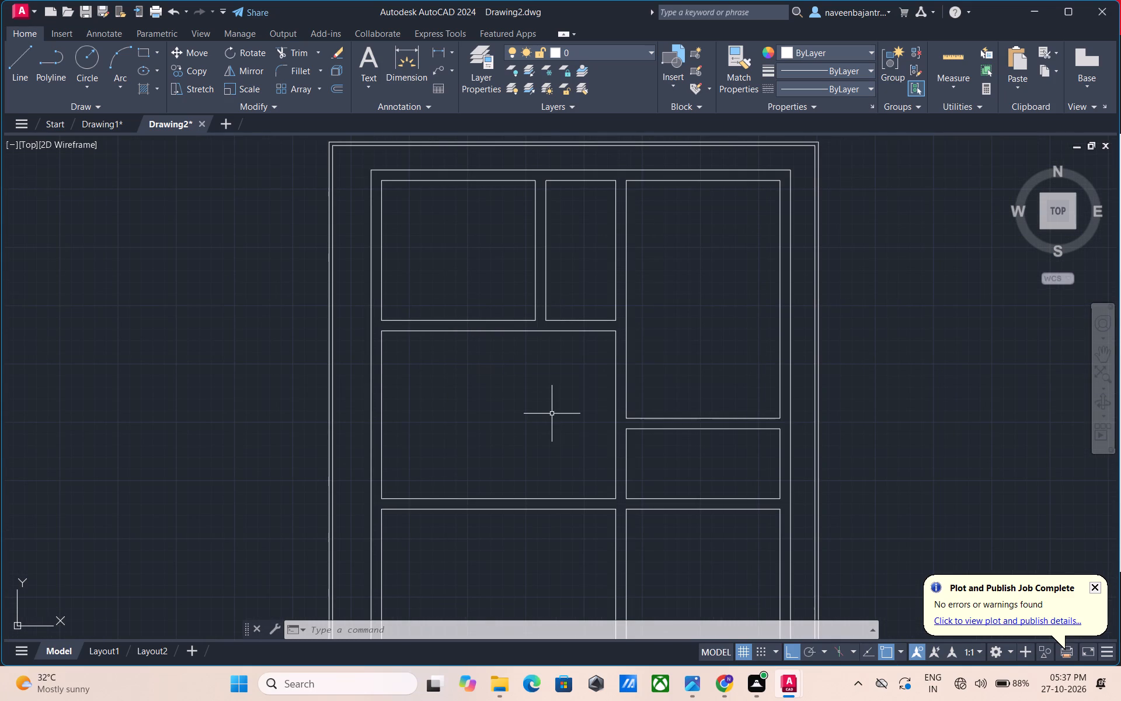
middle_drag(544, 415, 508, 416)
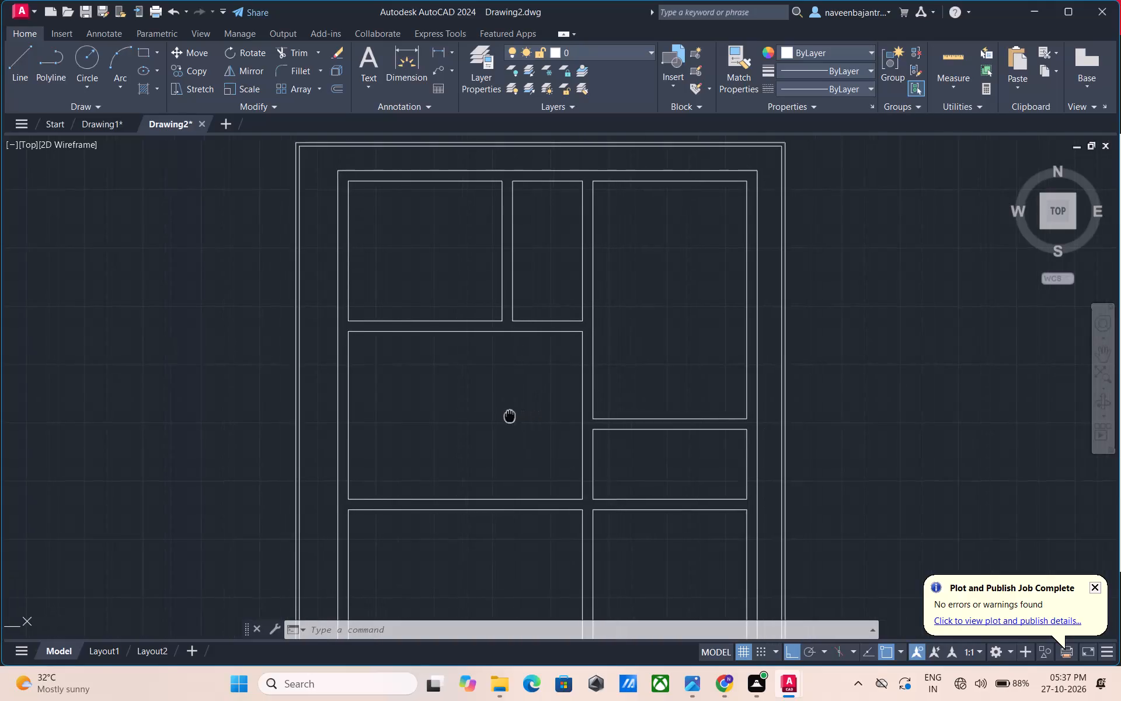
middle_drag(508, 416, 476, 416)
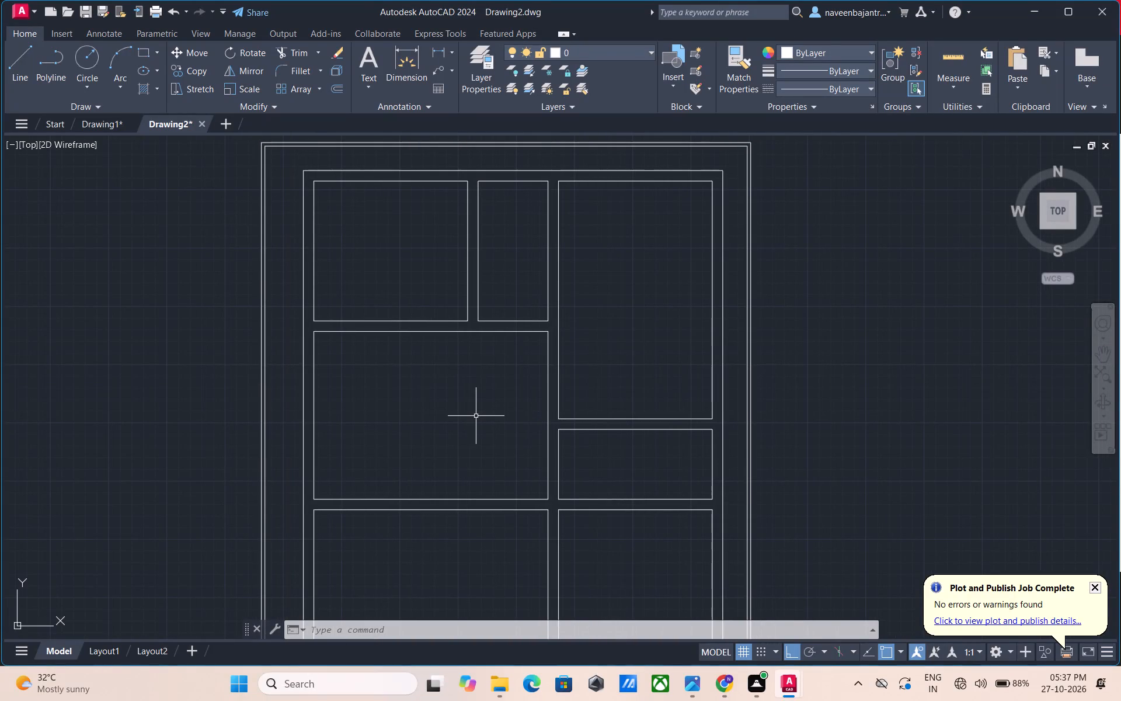
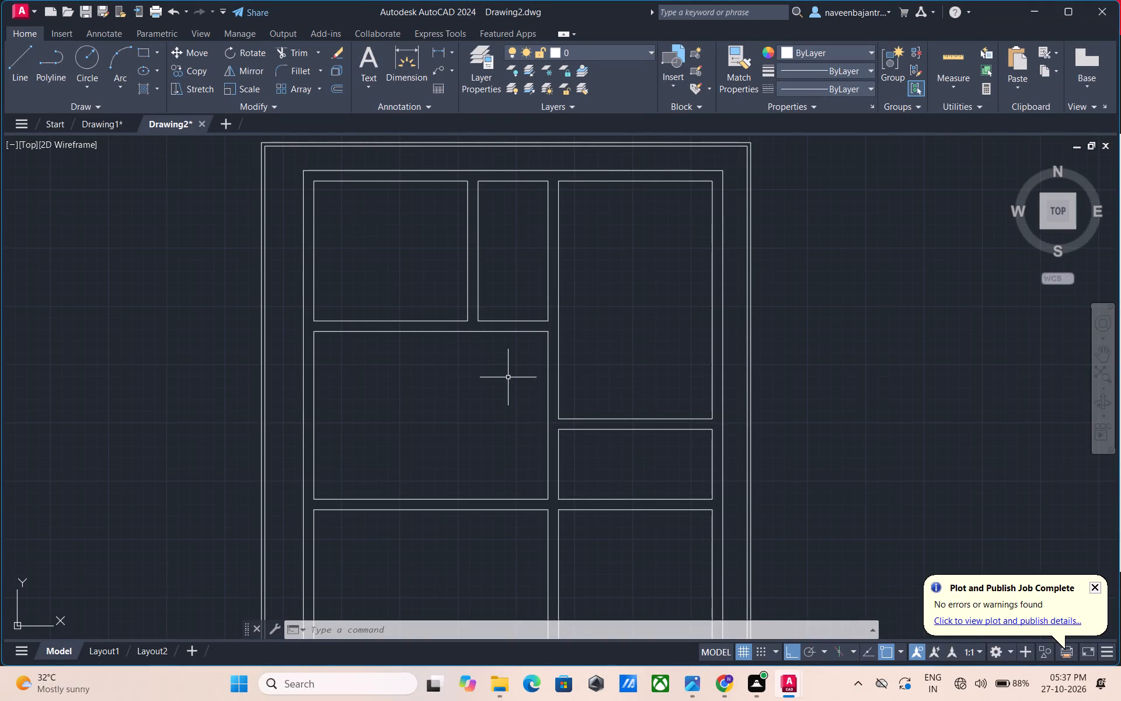
Draw a jamb line across the wall between the middle-left room and the tall right room, near that room's lower end, and trim its overhang.
scroll(508, 377, up, 1)
key(Escape)
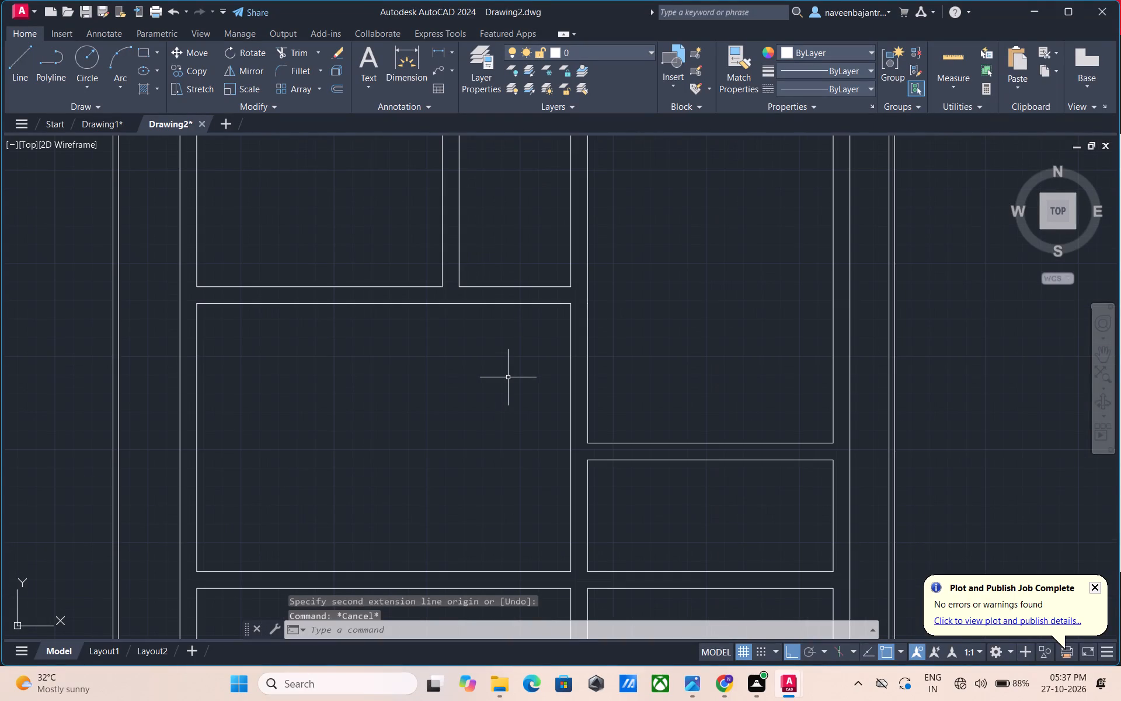
text(L)
key(space)
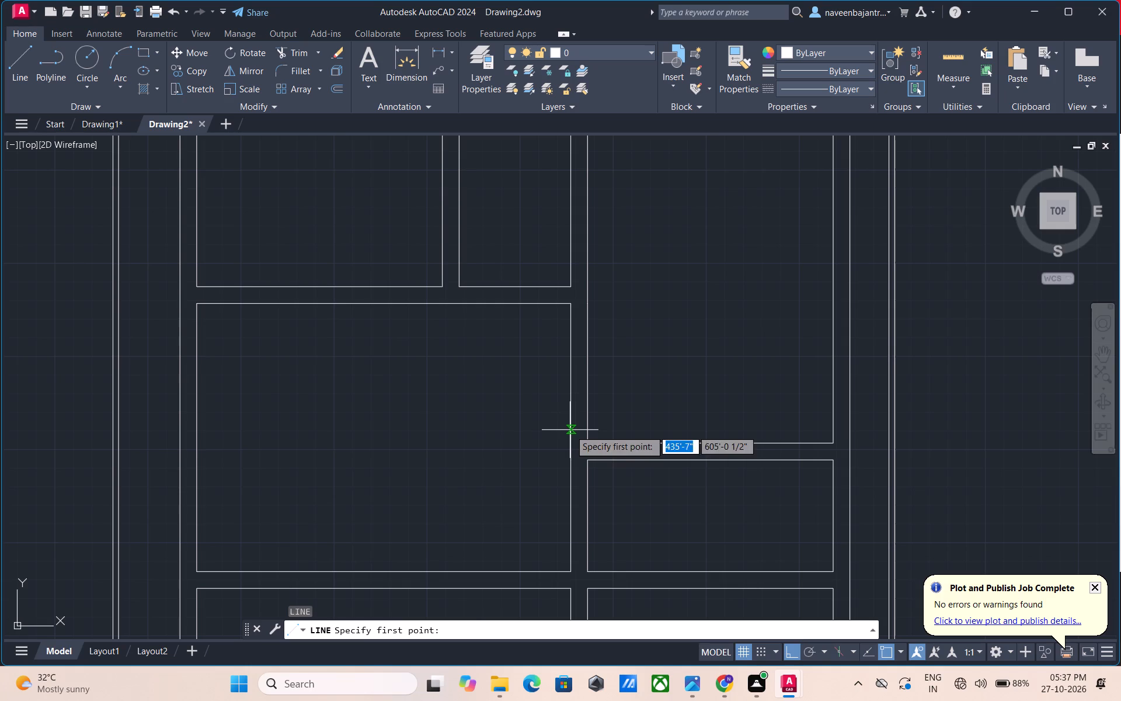
click(570, 430)
click(619, 431)
key(Escape)
text(TR)
key(space)
click(609, 431)
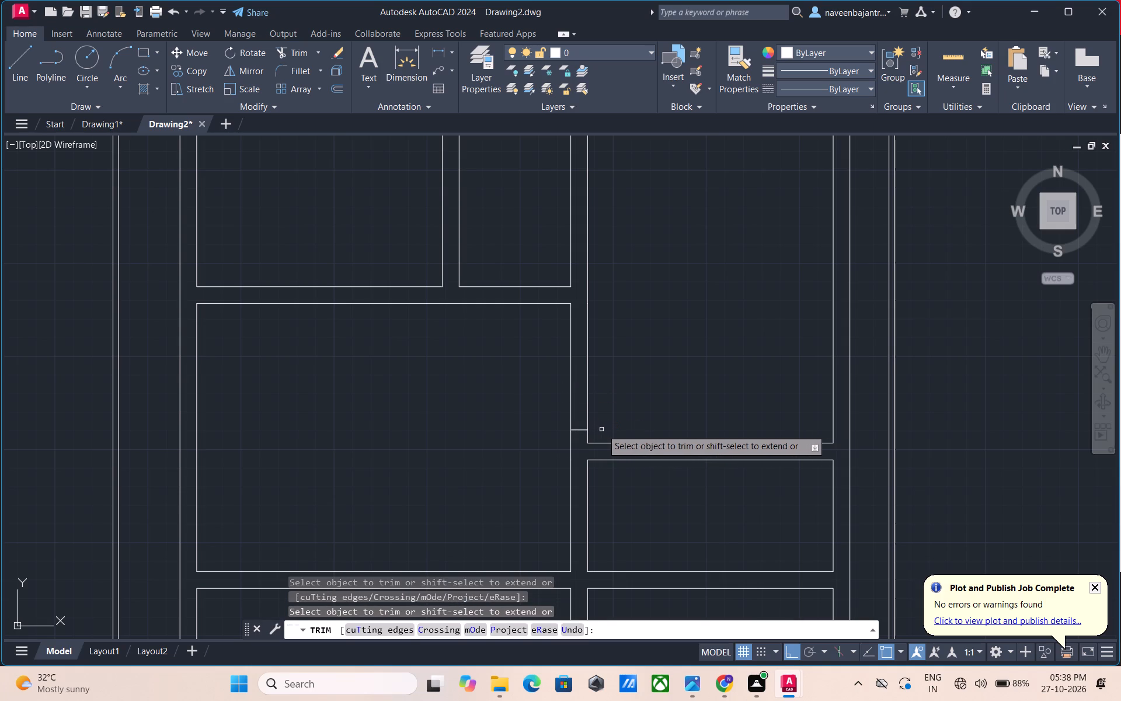
key(Escape)
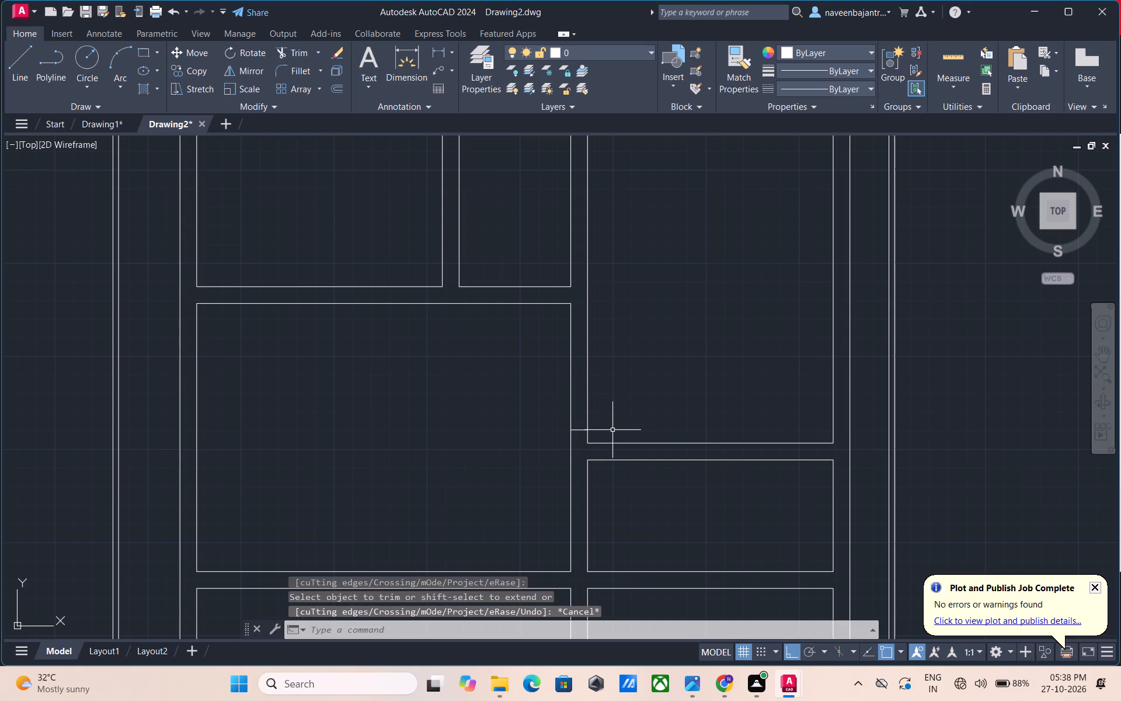
Offset the jamb line 3' upward within the wall to mark the other side of the door opening.
text(O 3')
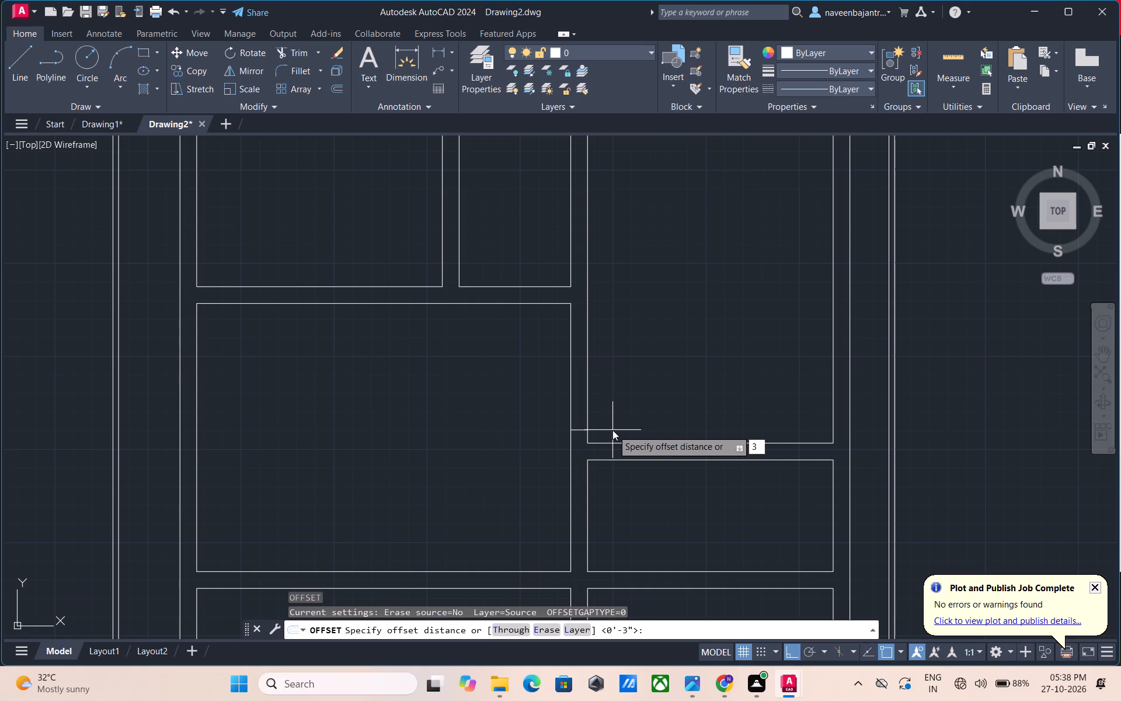
key(Return)
click(575, 430)
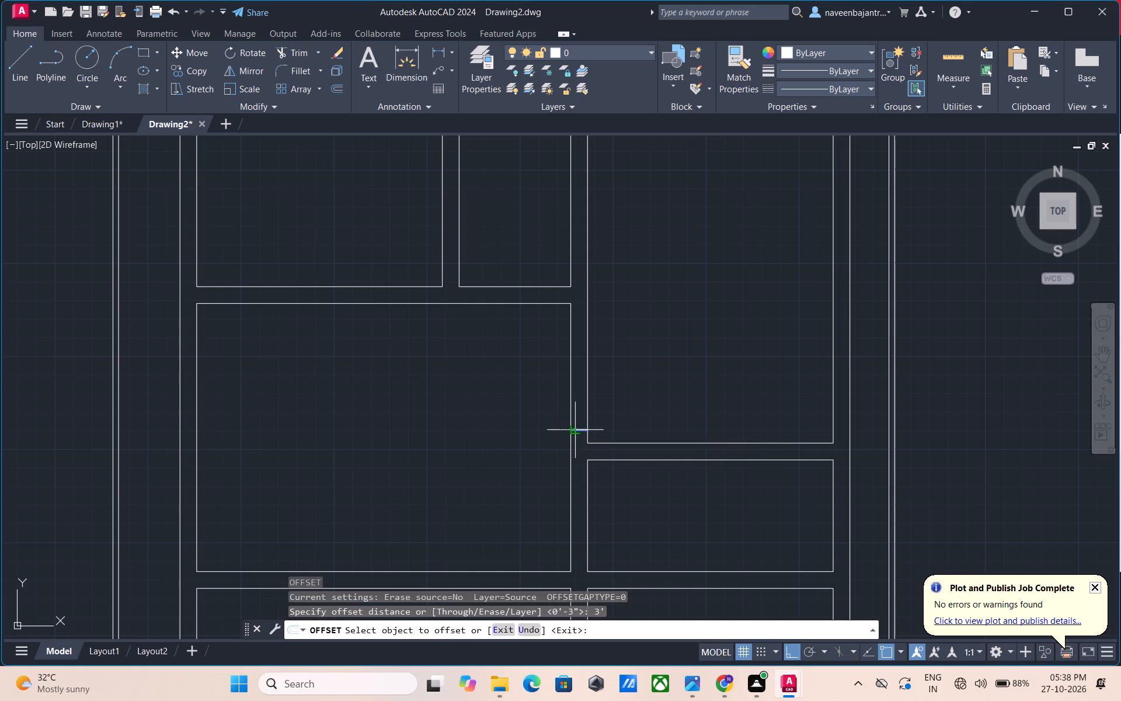
click(577, 417)
key(Escape)
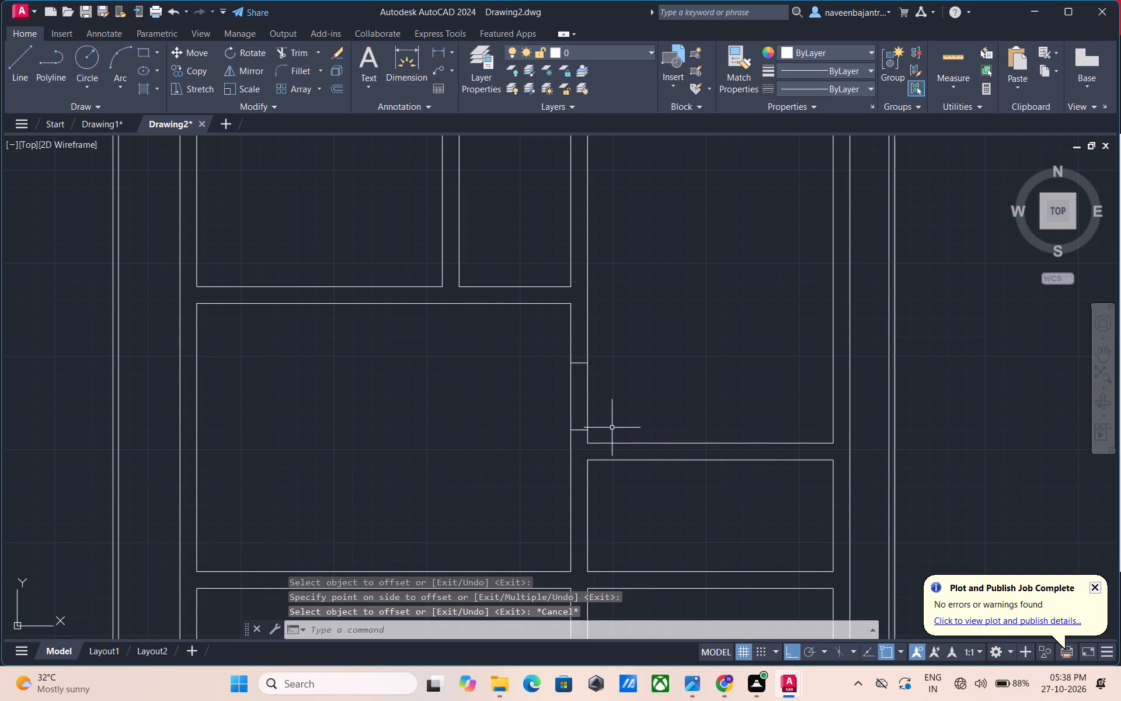
Draw a 3' horizontal door-leaf line from the lower jamb's right end into the tall right room.
text(L)
key(space)
click(583, 429)
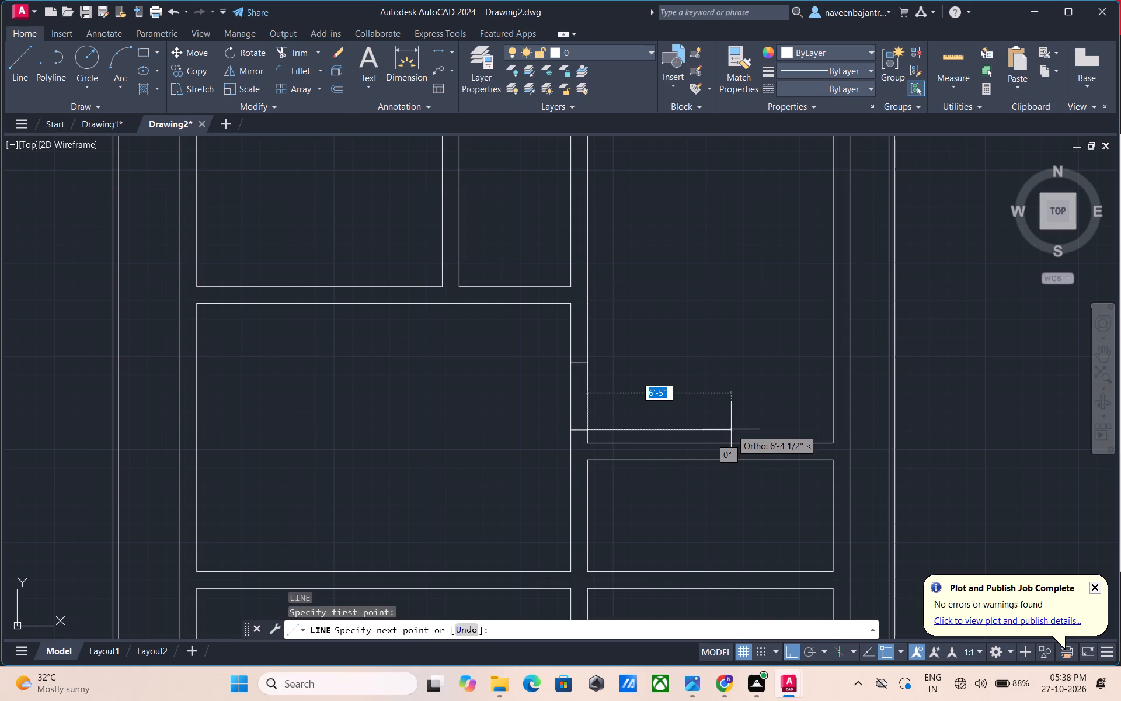
text(3')
key(Return)
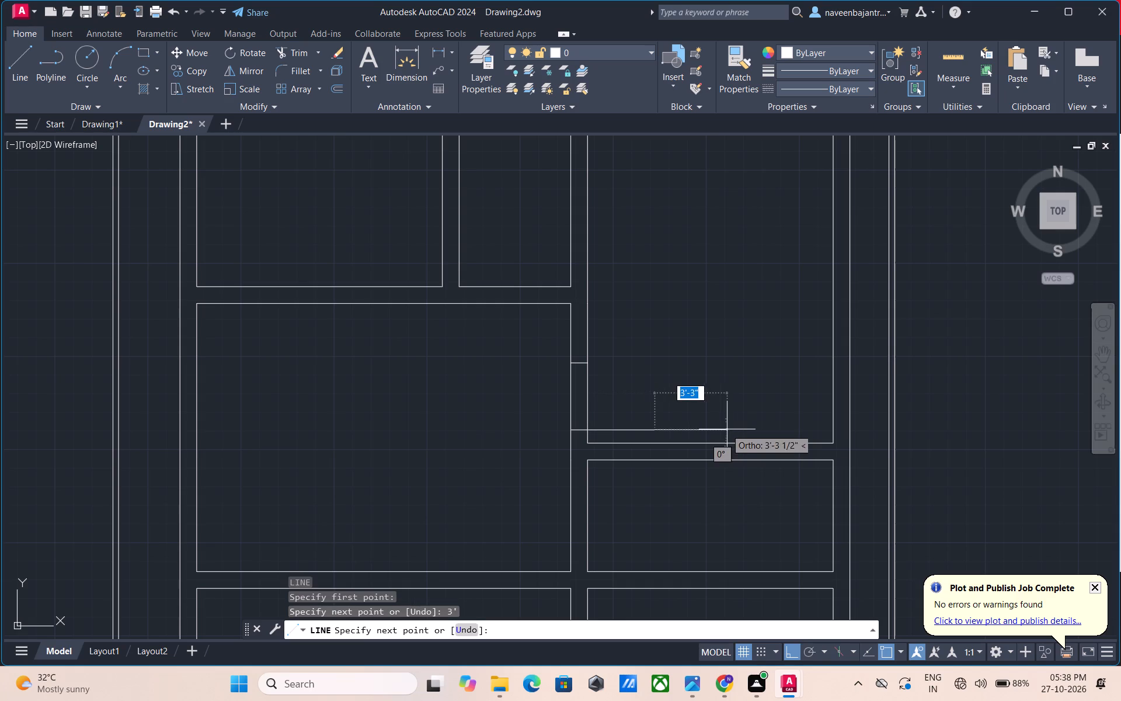
key(Escape)
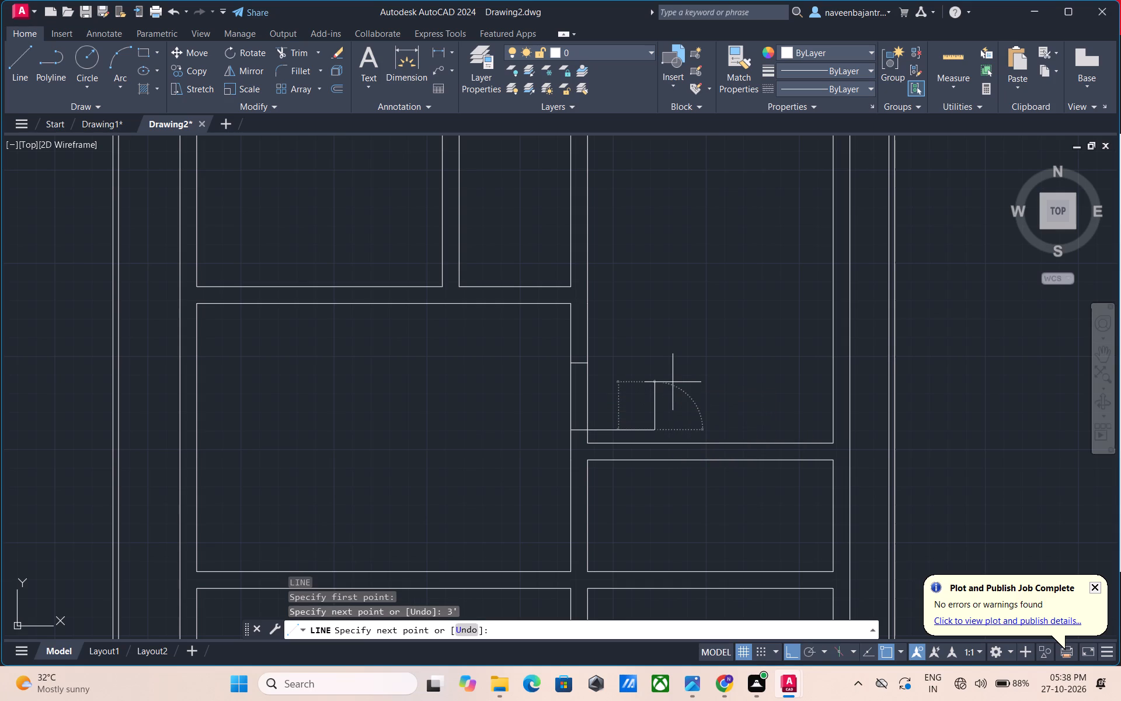
Offset the 3' door-leaf line 1" upward to give the leaf its thickness.
text(O 1")
key(Return)
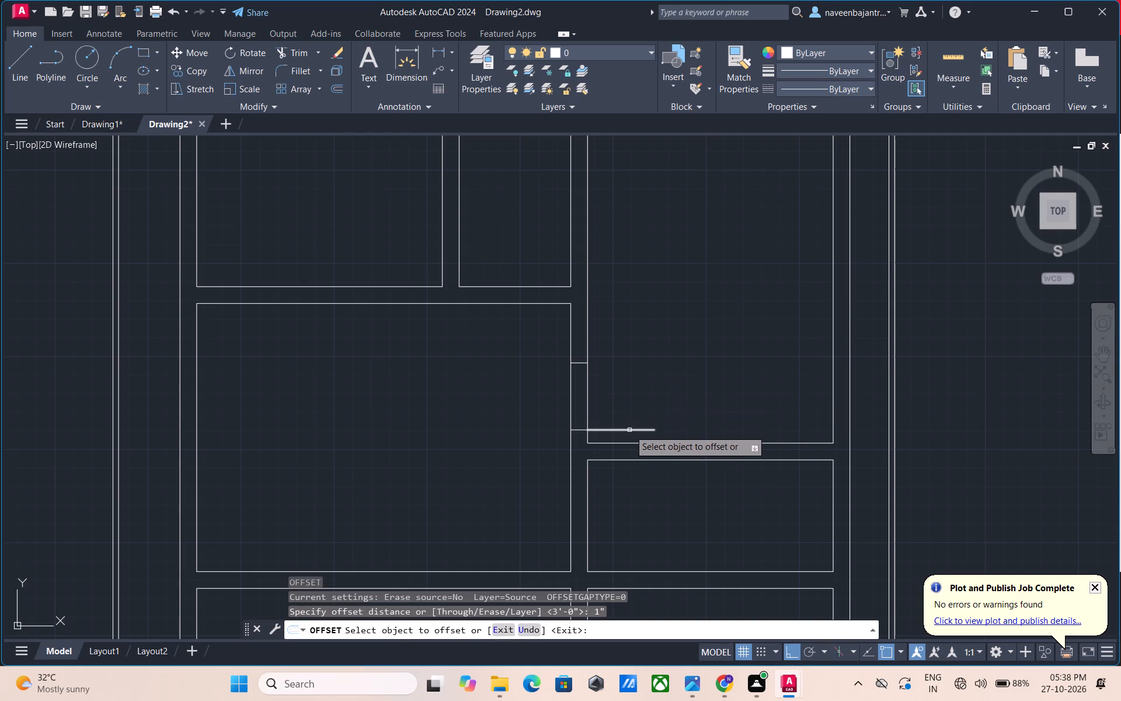
click(629, 430)
click(624, 397)
scroll(610, 414, up, 1)
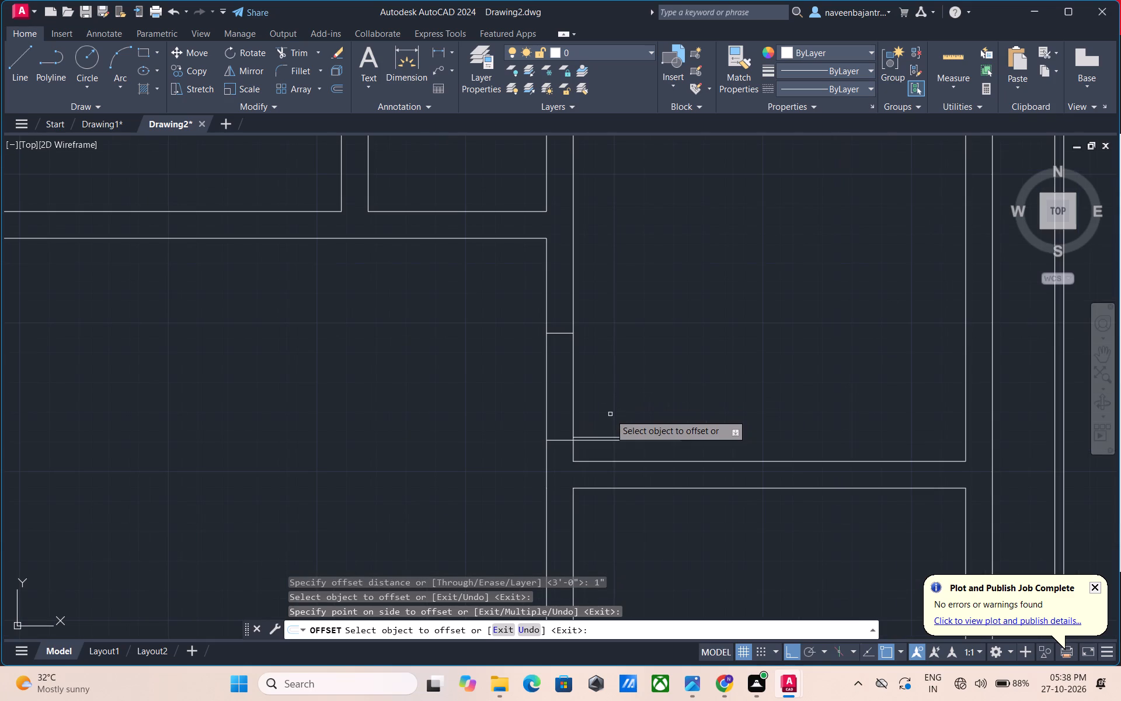
key(Escape)
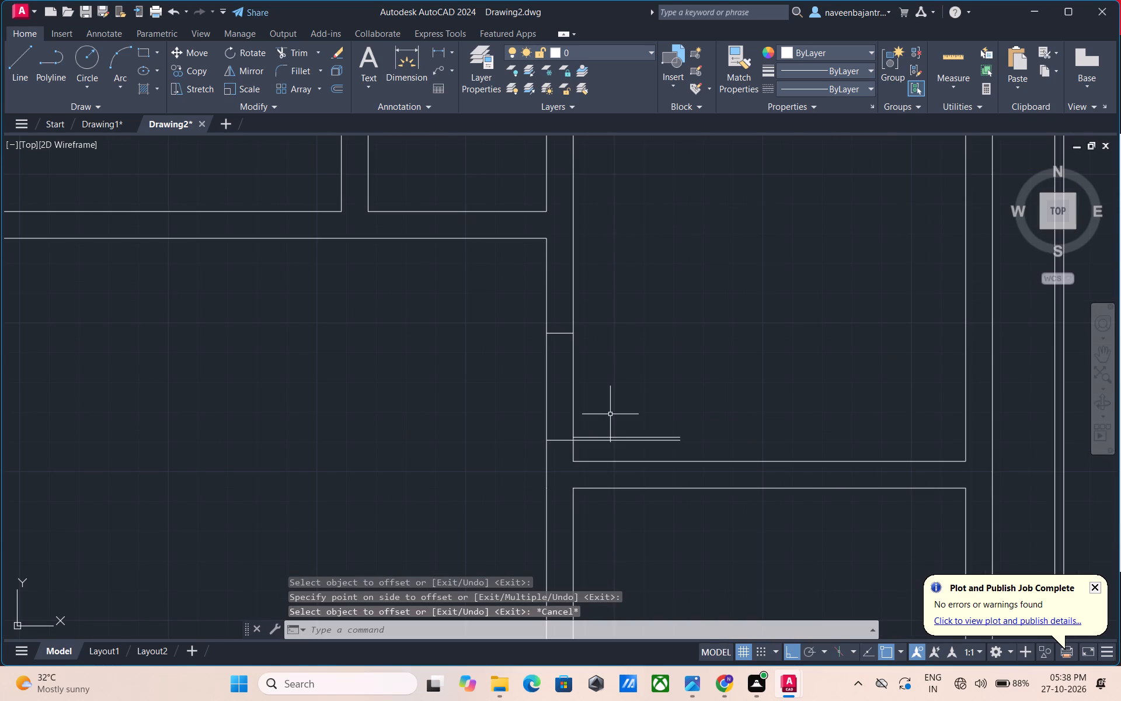
Trim the right-hand wall line between the door leaf and the upper jamb to open the doorway.
text(TR)
key(space)
click(573, 401)
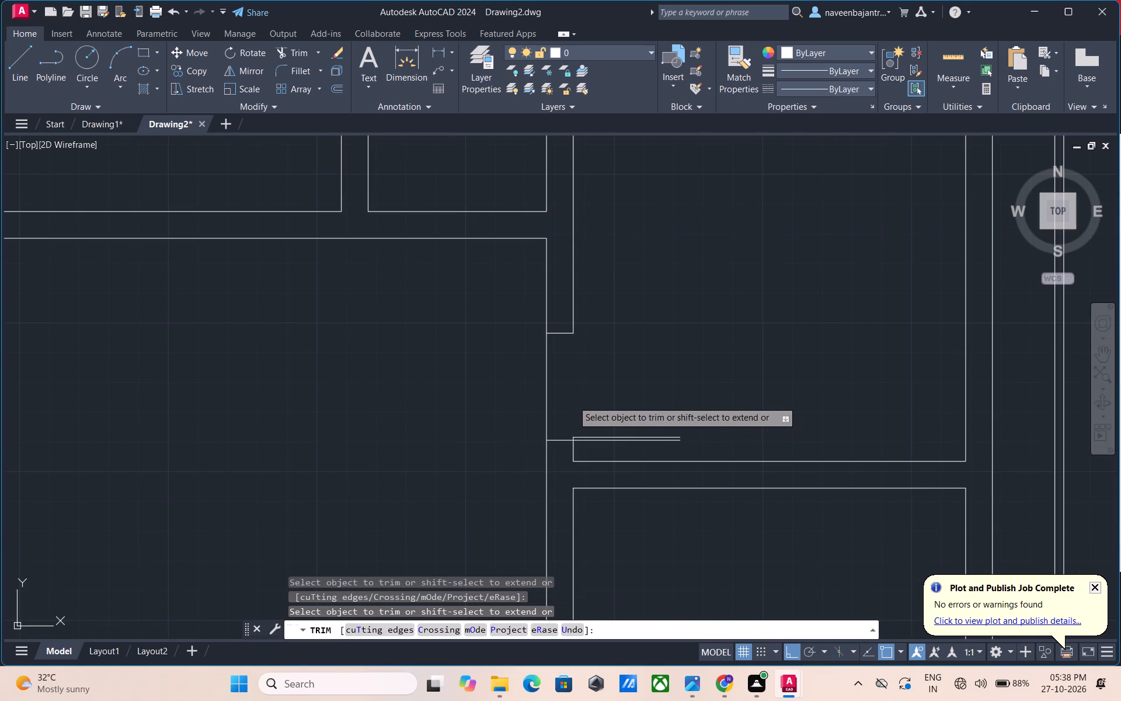
key(Escape)
Draw a three-point door-swing arc from the leaf's free end through the upper jamb's right end to its left end.
click(109, 61)
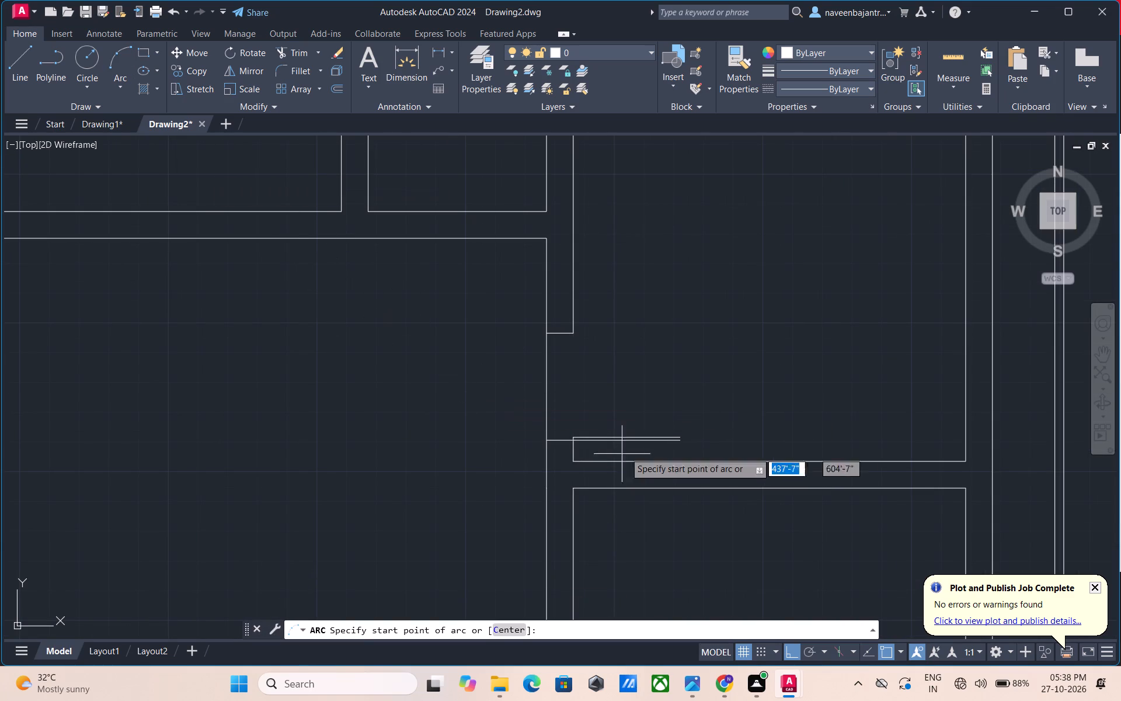
click(679, 440)
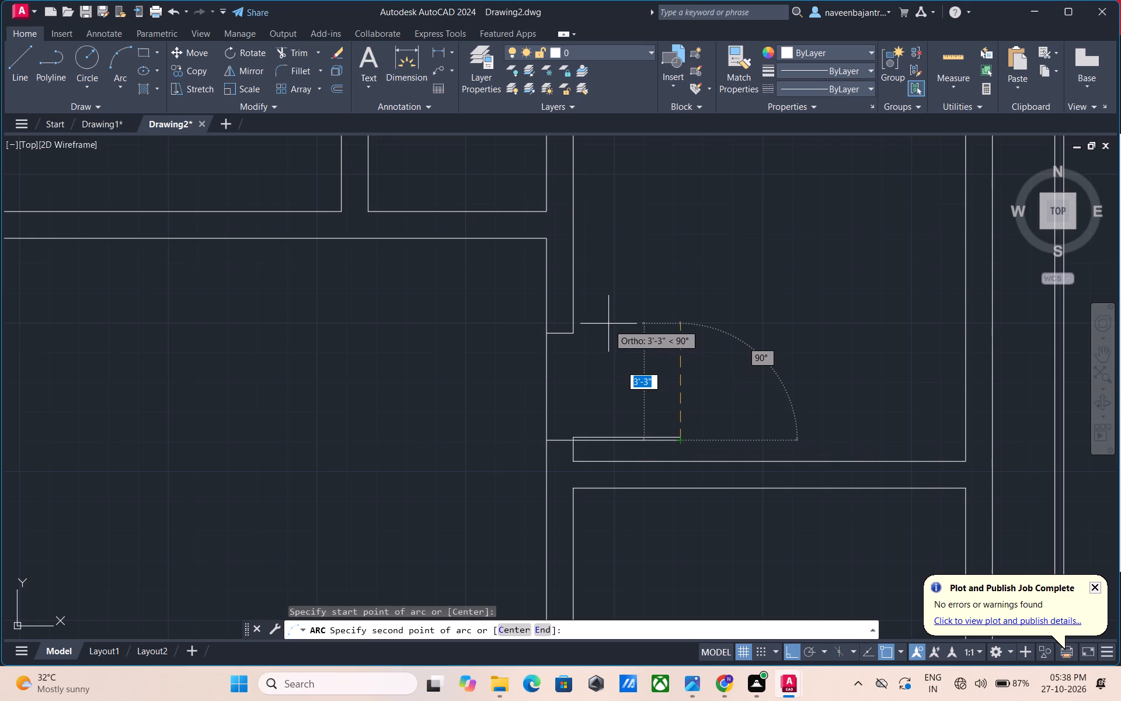
click(575, 333)
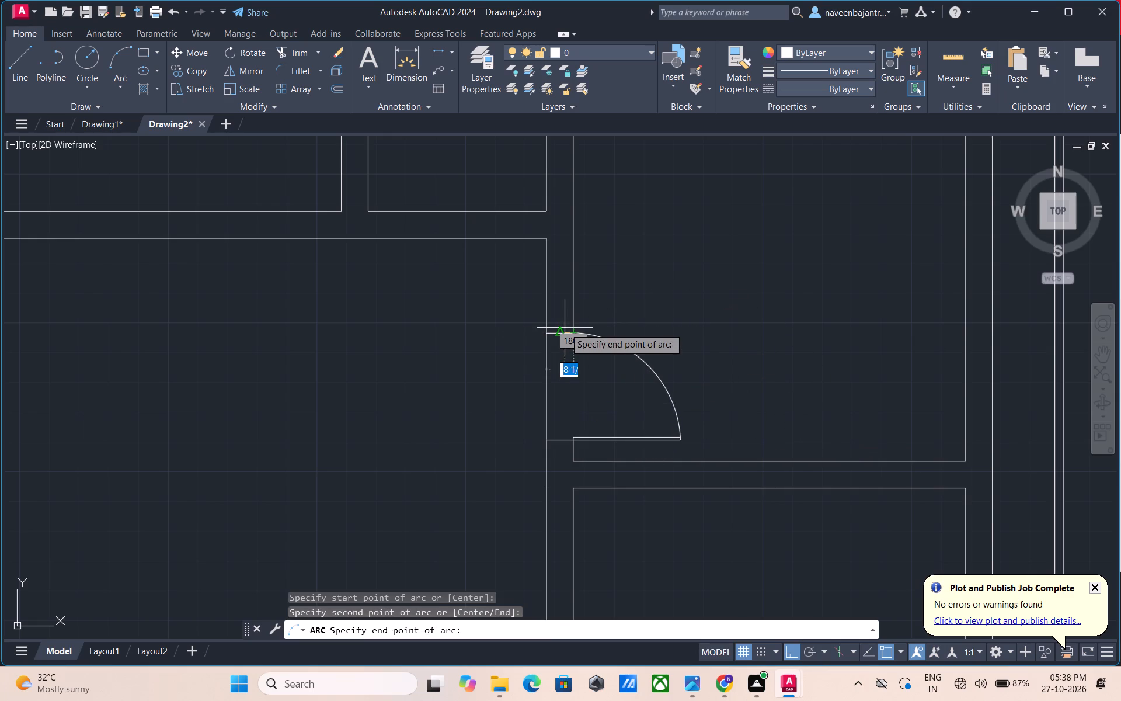
click(548, 331)
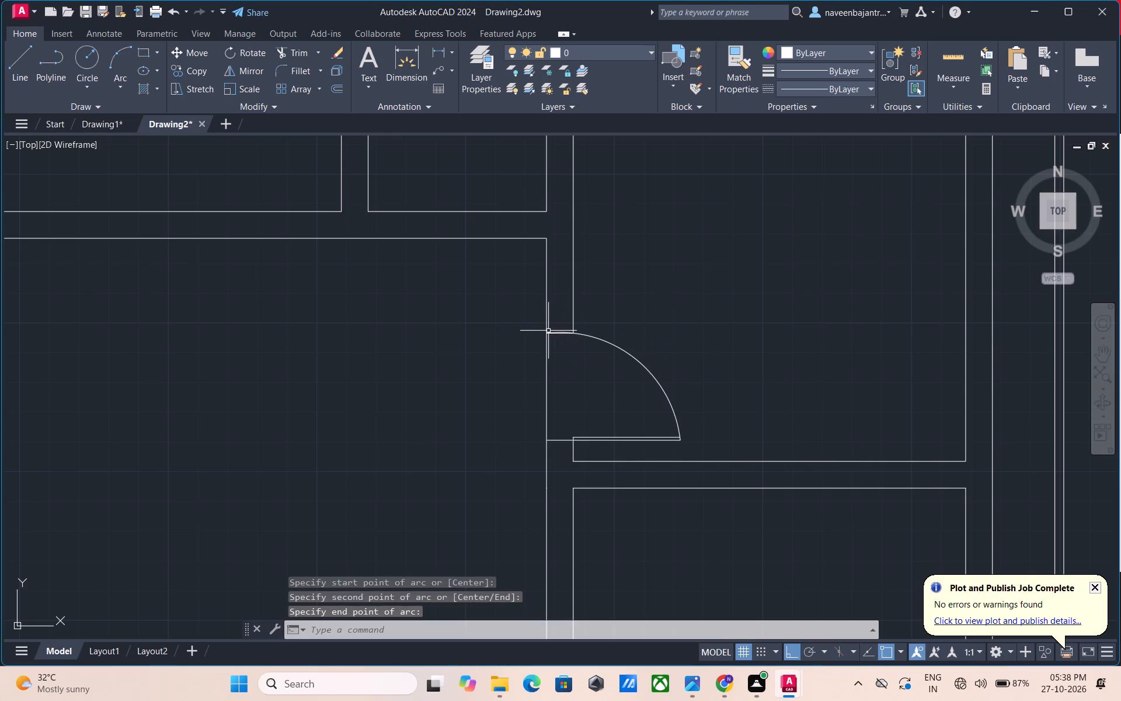
key(Escape)
Trim away the straight upper jamb line beneath the end of the door-swing arc.
scroll(574, 332, up, 4)
key(t)
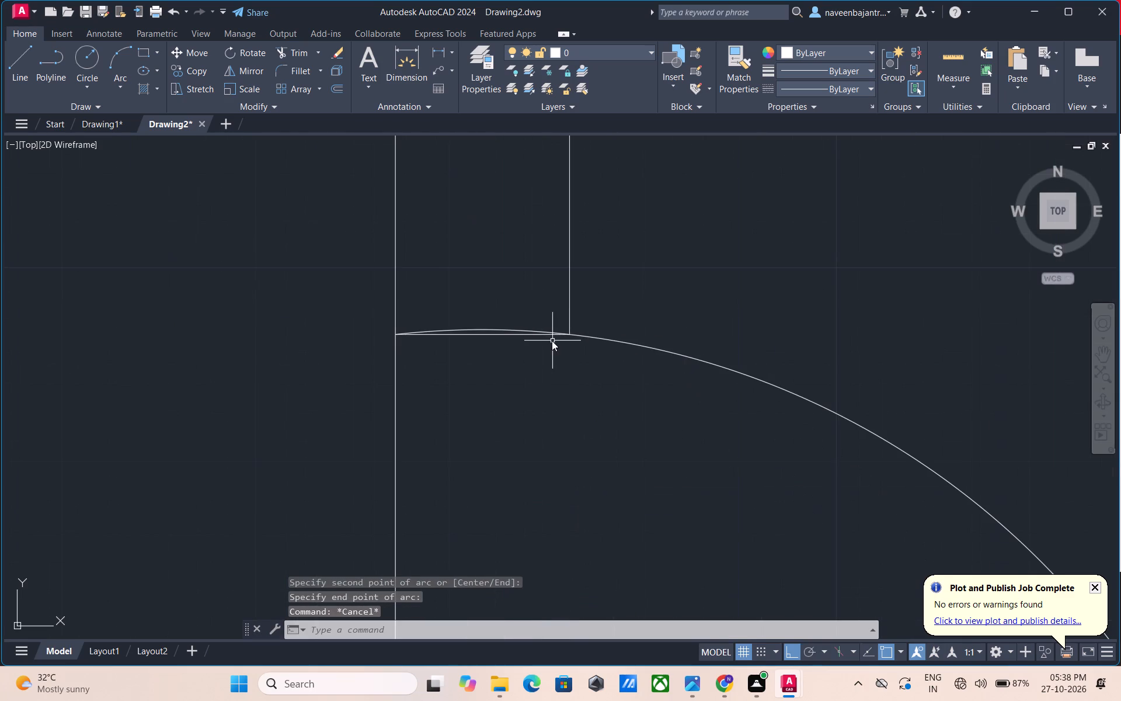
key(r)
key(space)
click(515, 336)
key(Escape)
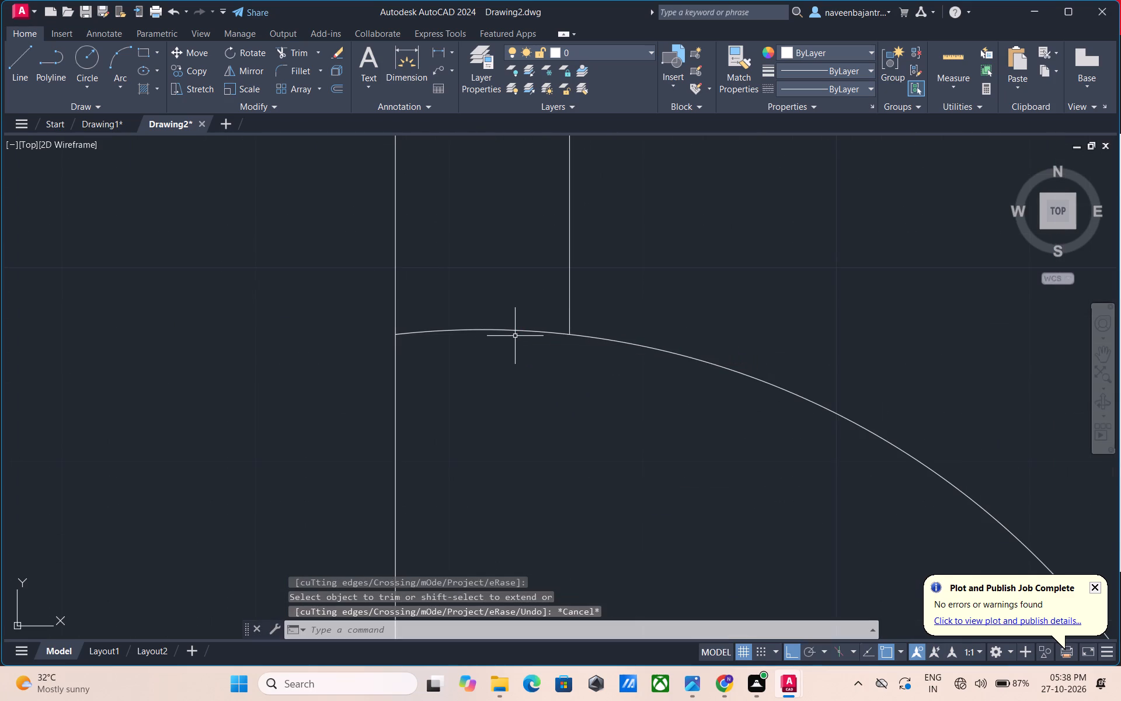
Draw a jamb line across the wall between the upper-left room and the narrow room, near its lower end, and trim both overhangs.
scroll(515, 337, down, 5)
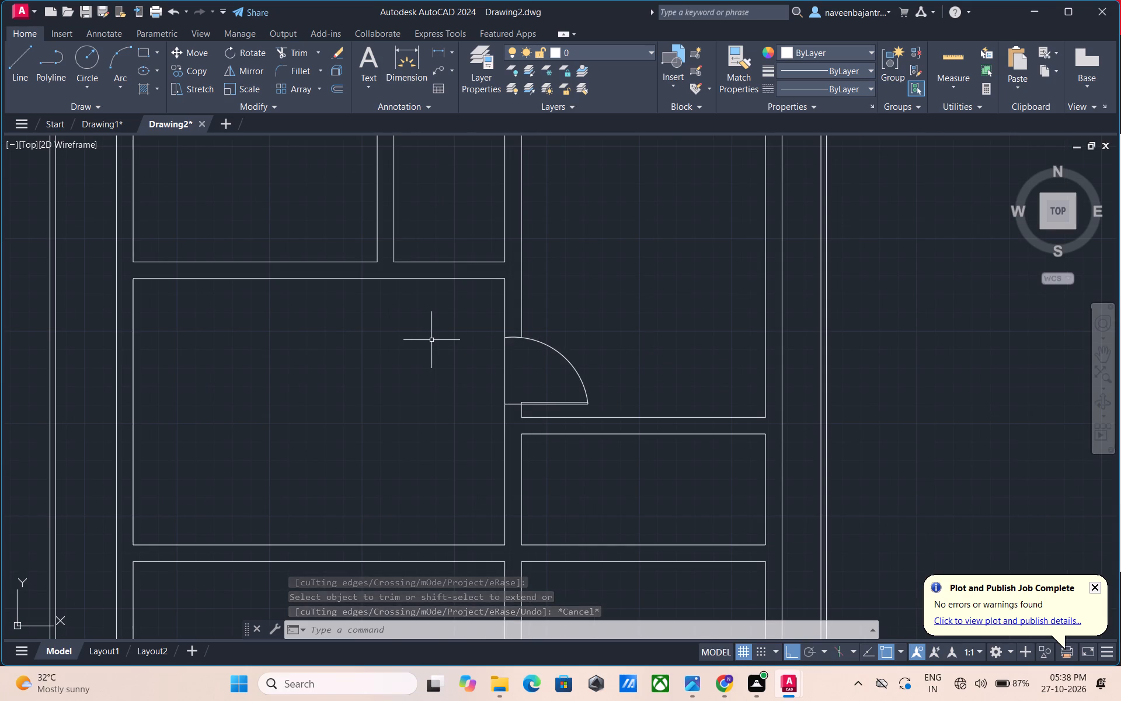
middle_drag(431, 340, 561, 474)
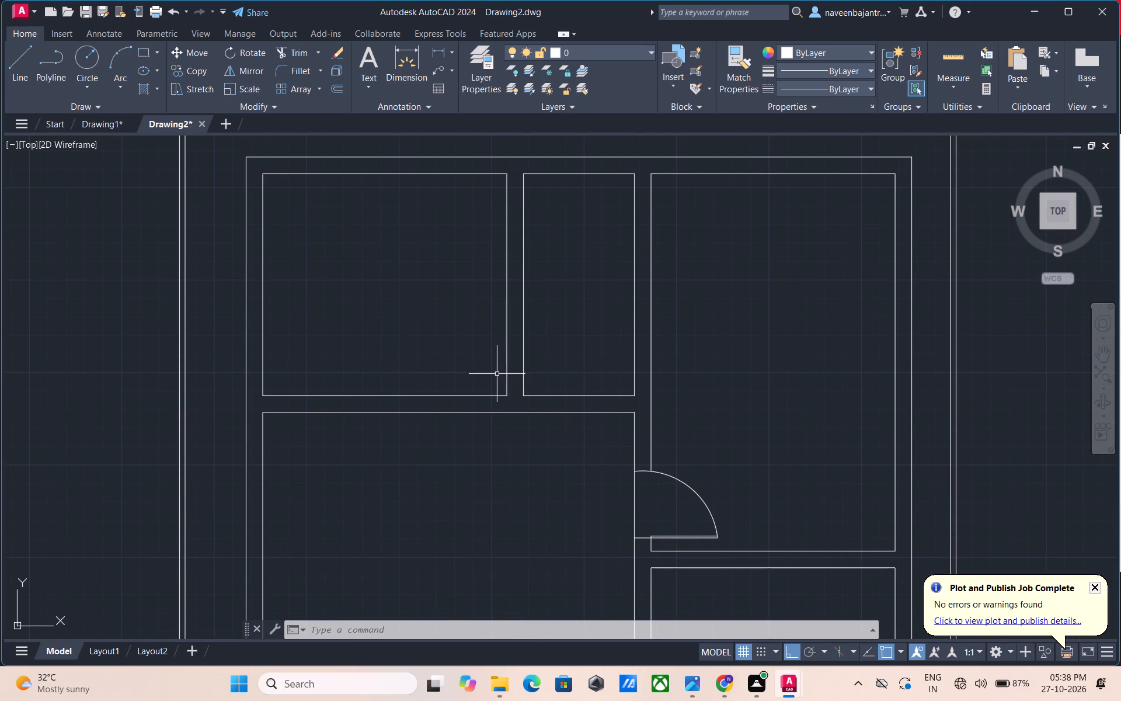
key(Escape)
text(L)
key(space)
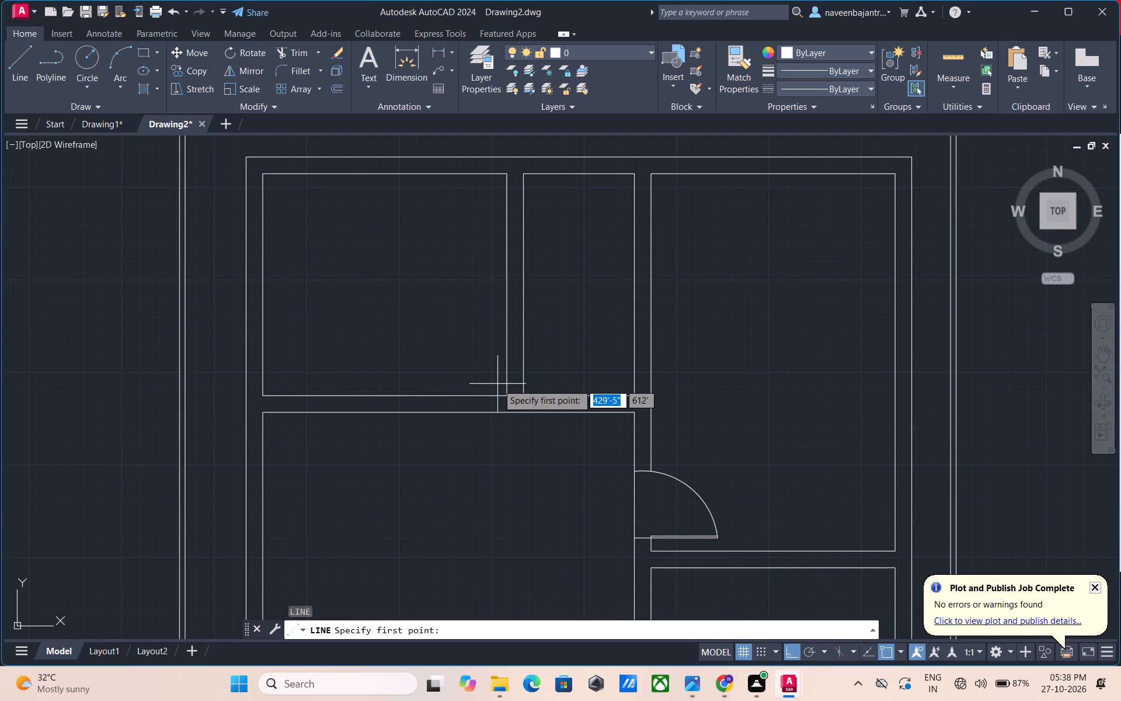
click(496, 383)
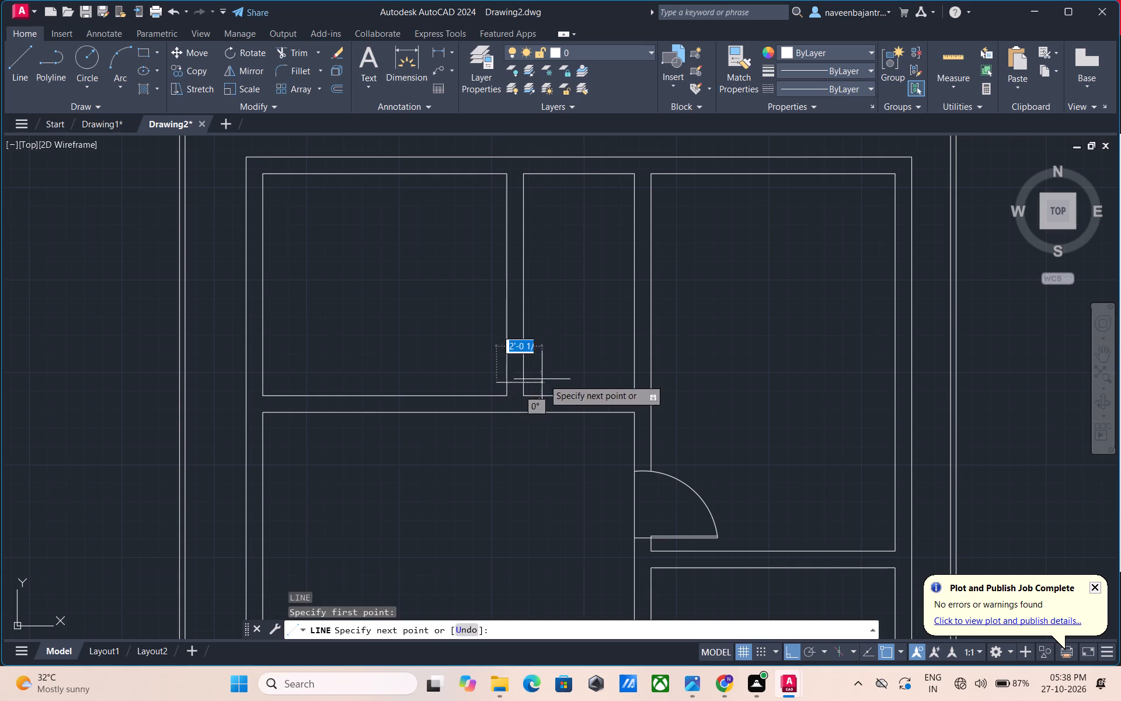
click(544, 379)
key(Escape)
text(TR)
key(space)
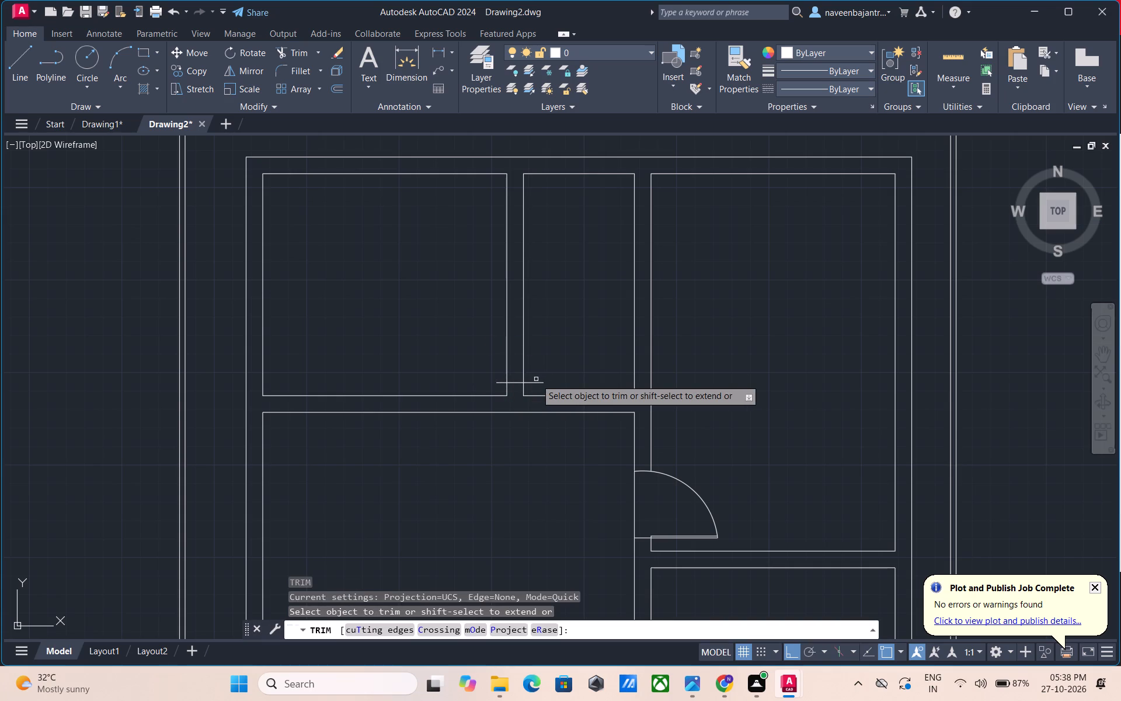
click(535, 381)
click(500, 382)
key(Escape)
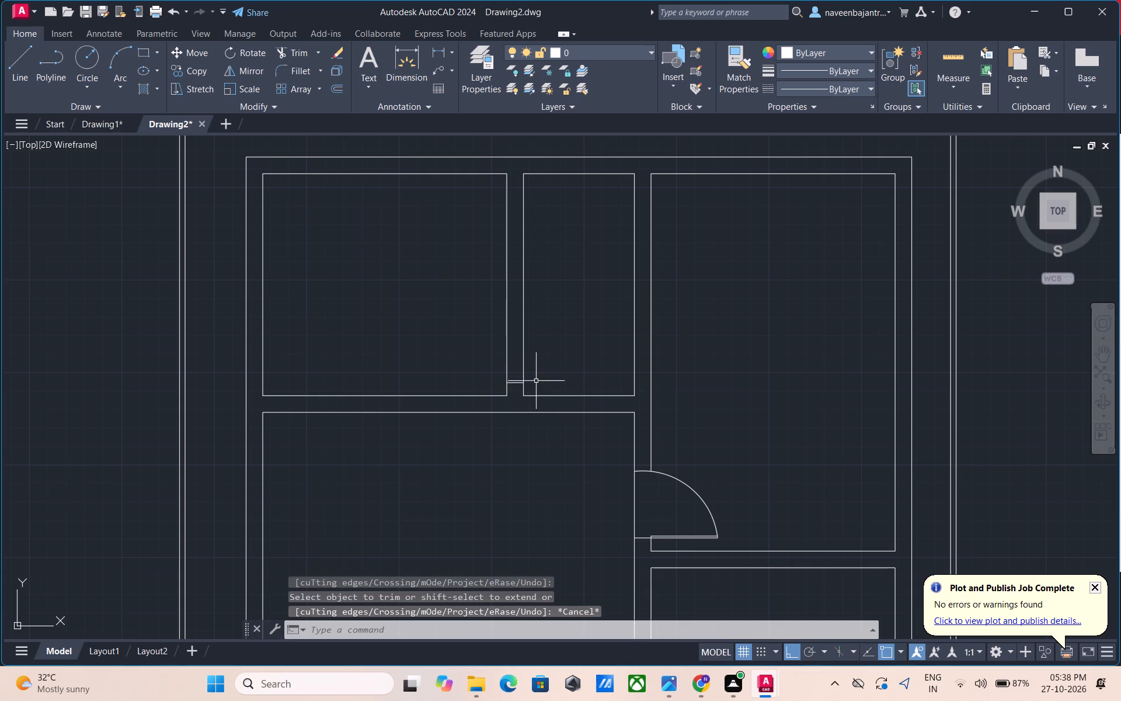
Draw a 2.5' horizontal door-leaf line from the new jamb's right end into the narrow room.
text(L)
key(space)
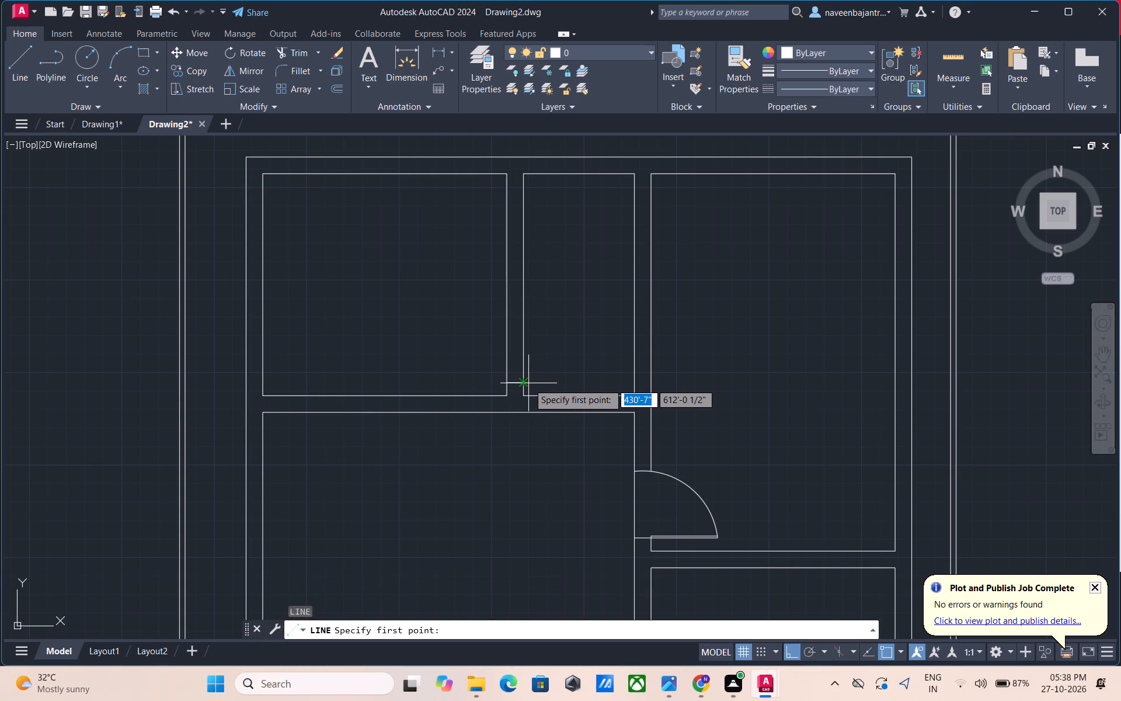
click(526, 383)
text(2.5')
key(Return)
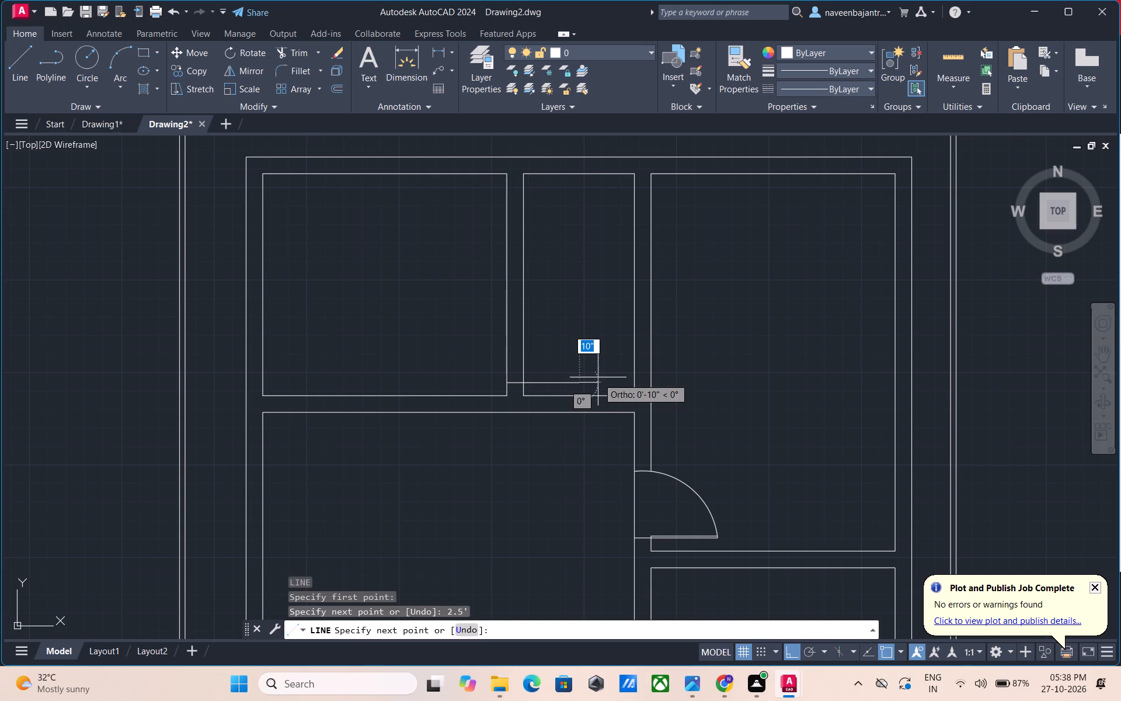
key(Escape)
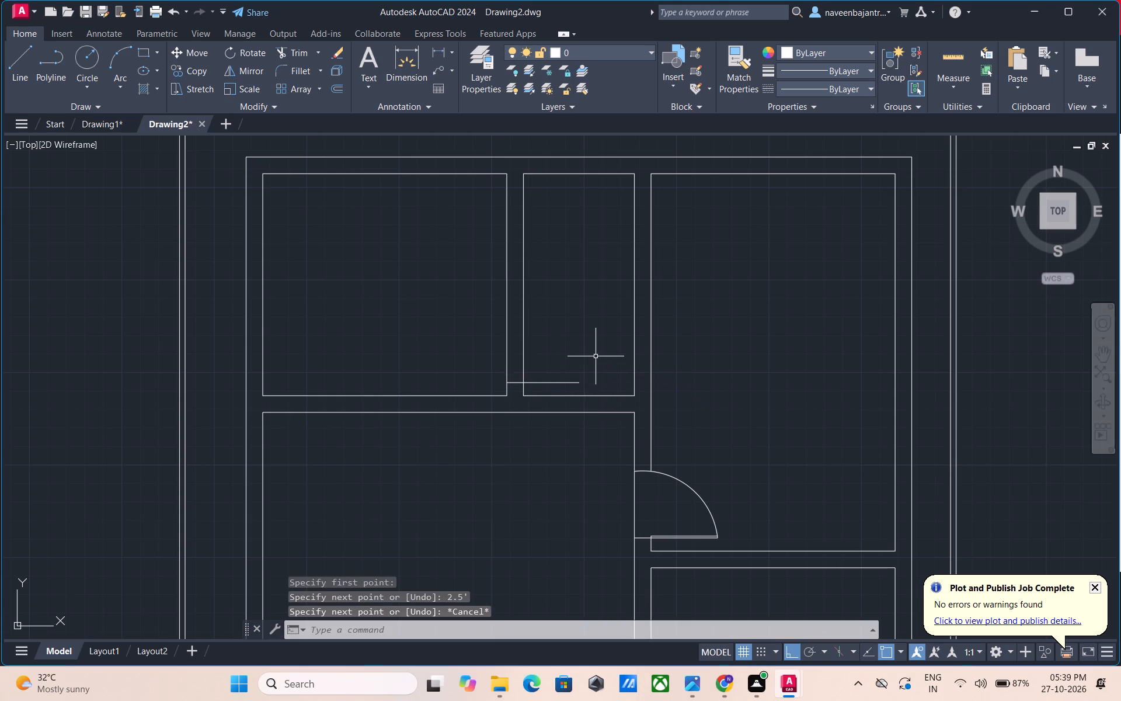
Offset the 2.5' door-leaf line 1" upward to give the leaf its thickness.
text(O 1")
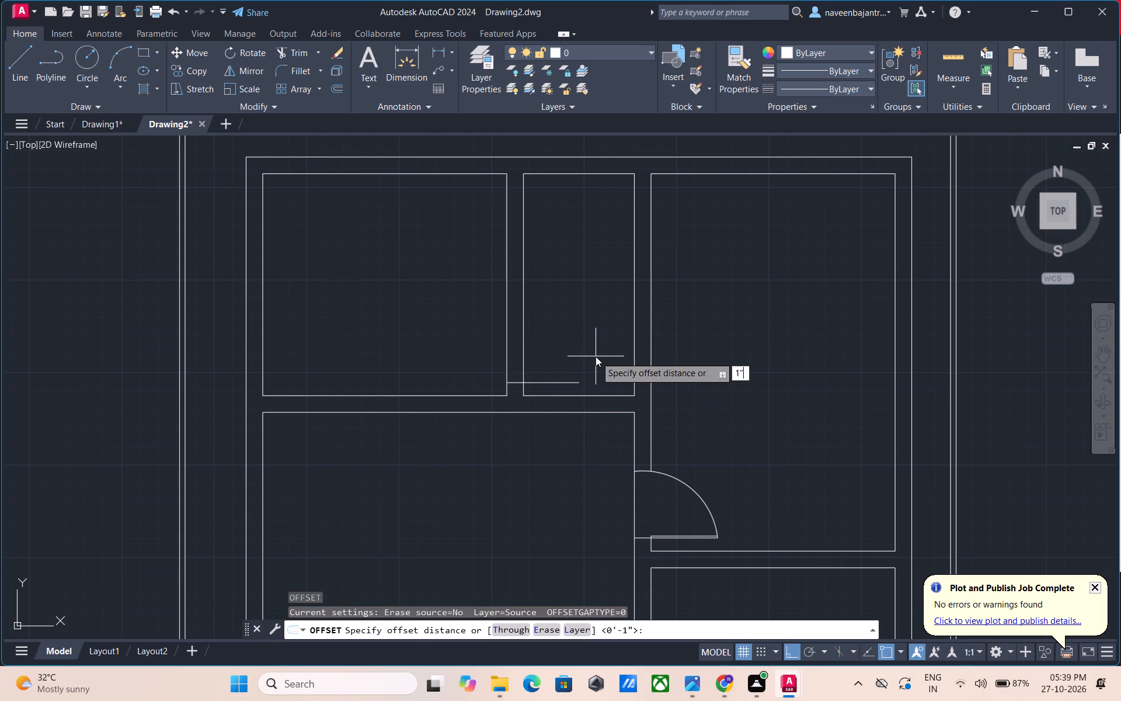
key(Return)
click(554, 380)
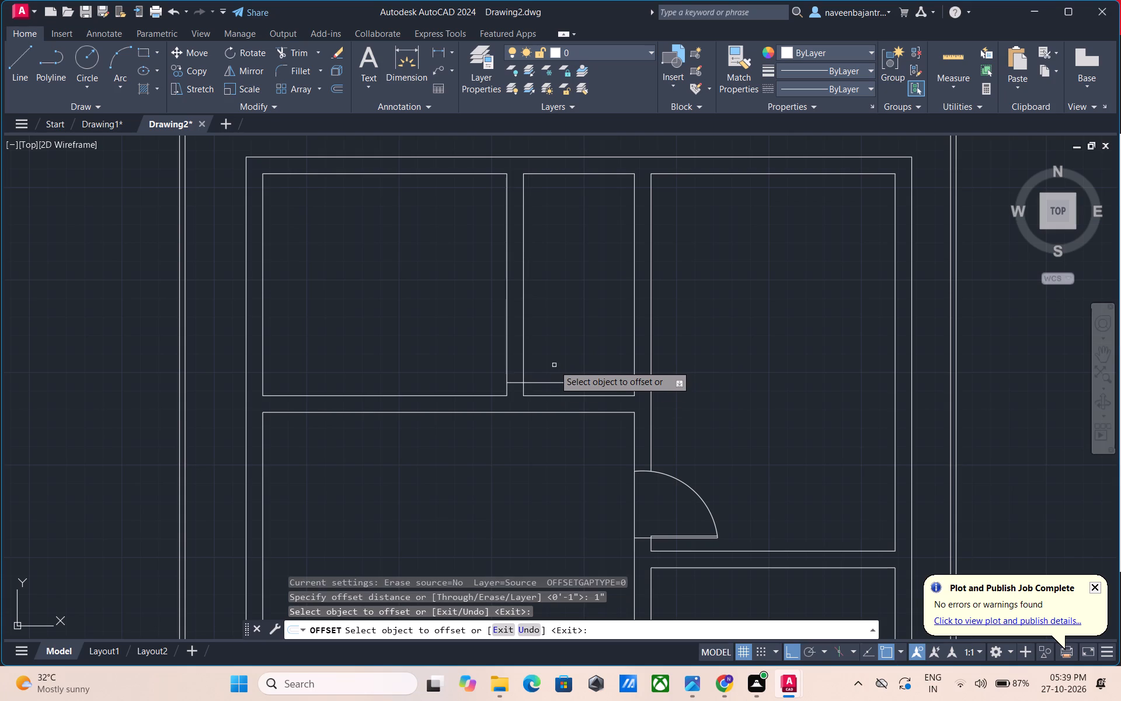
click(548, 383)
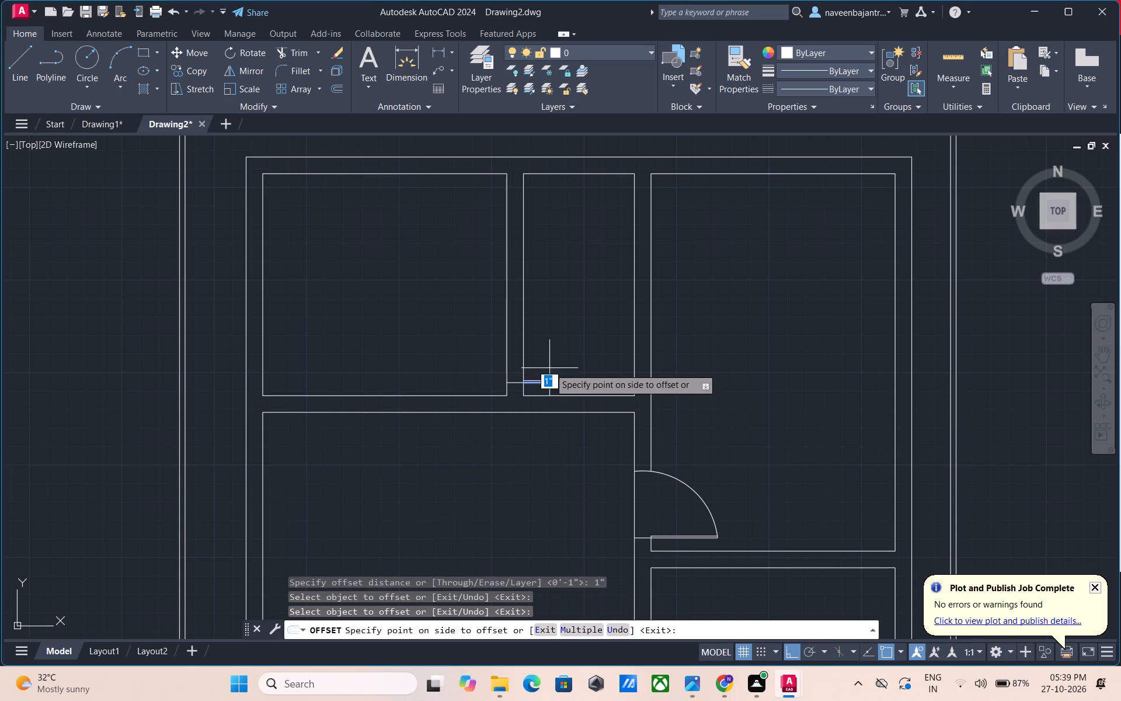
click(550, 366)
scroll(543, 395, up, 1)
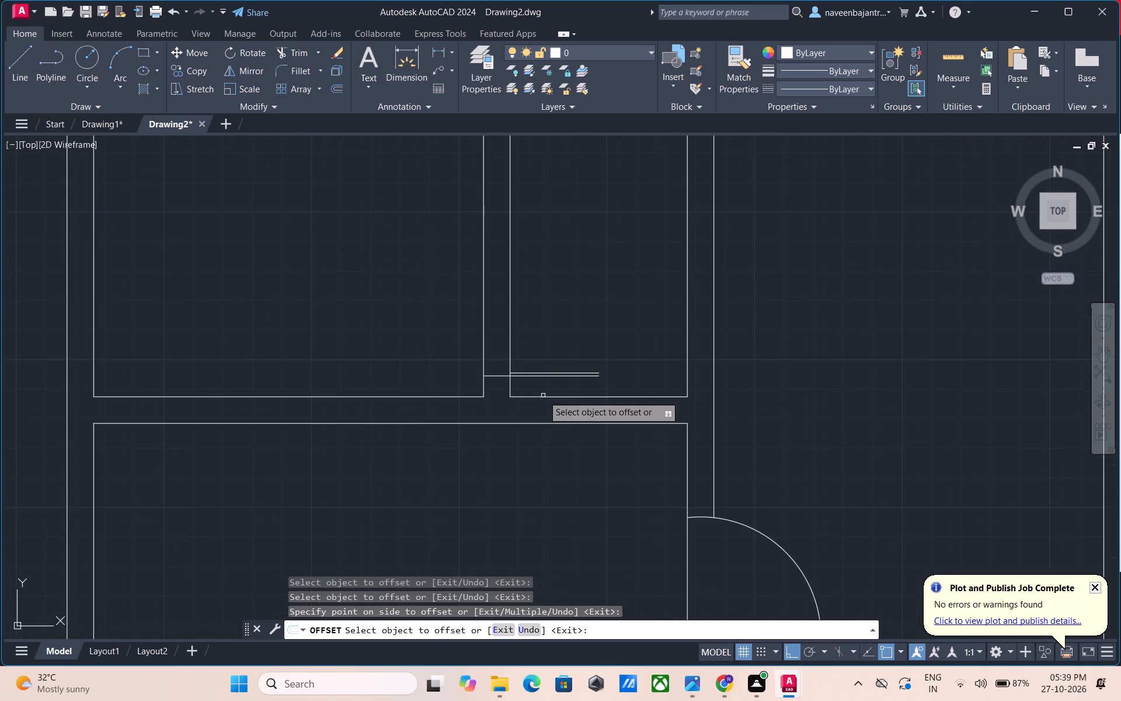
scroll(543, 395, up, 1)
key(Escape)
key(Escape)
Offset the jamb line between the upper-left room and the narrow room 2.5' upward to set the door opening width.
text(O 2.5')
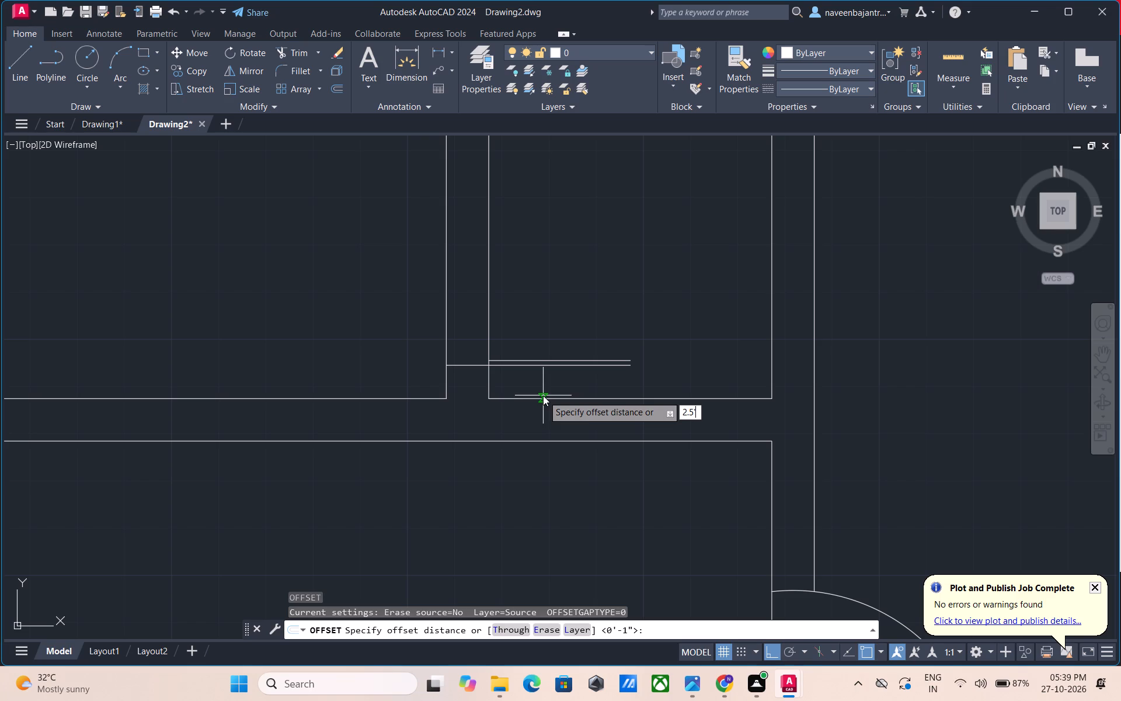
key(Return)
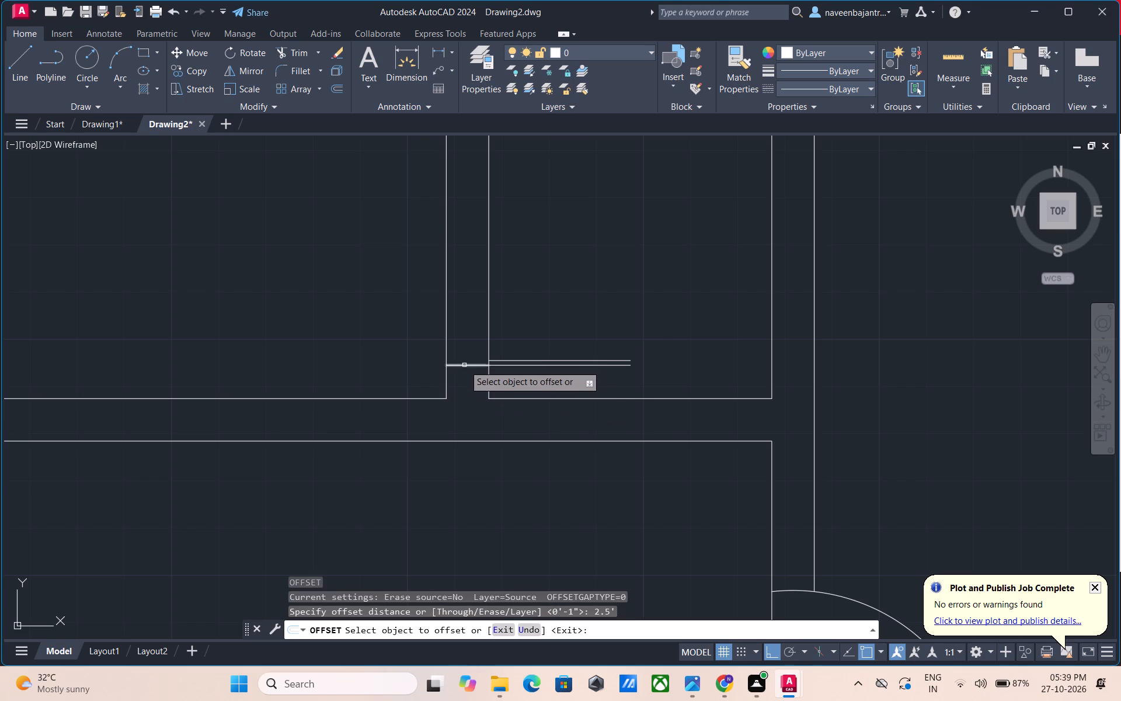
drag(464, 365, 464, 359)
click(471, 332)
key(Escape)
Trim away the narrow room's wall line between the two jamb lines.
text(TR)
key(space)
click(489, 317)
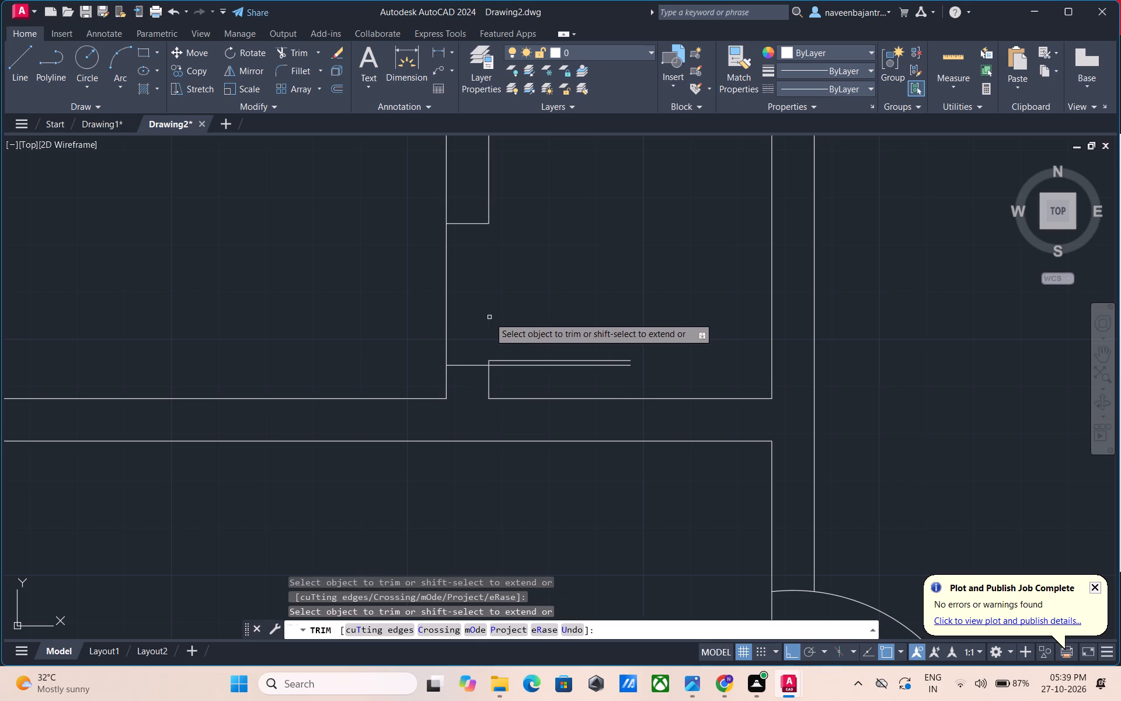
key(Escape)
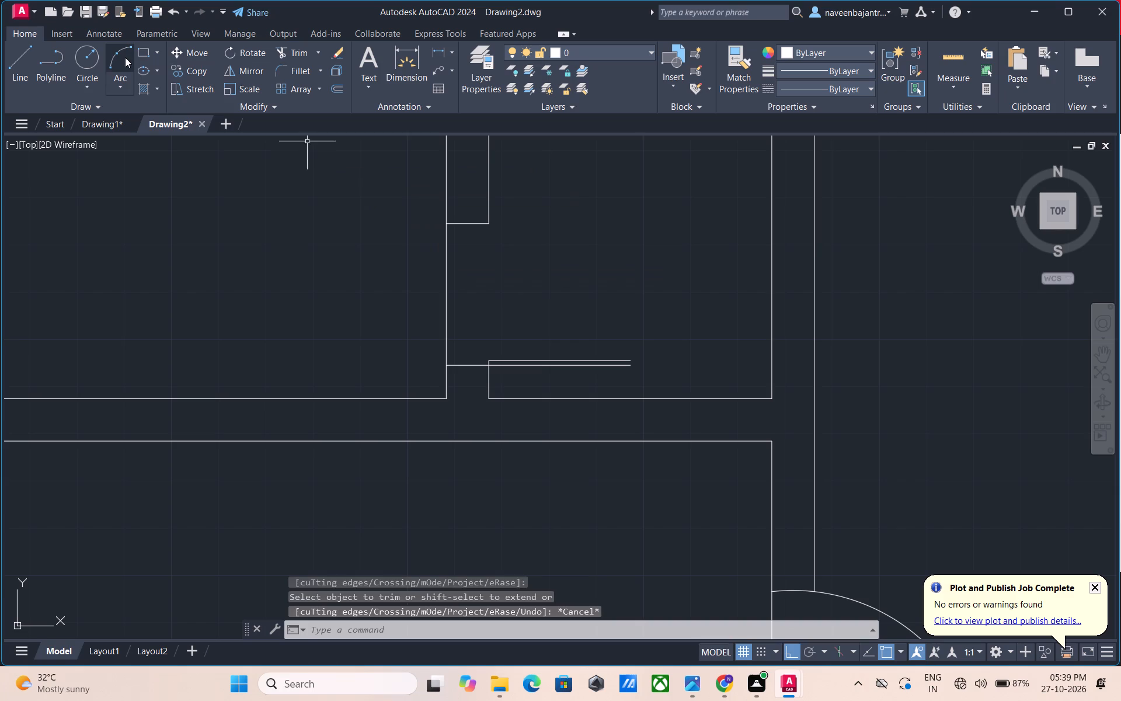
Draw a door-swing arc from the leaf's free end through the upper jamb's right end to its left end.
click(125, 57)
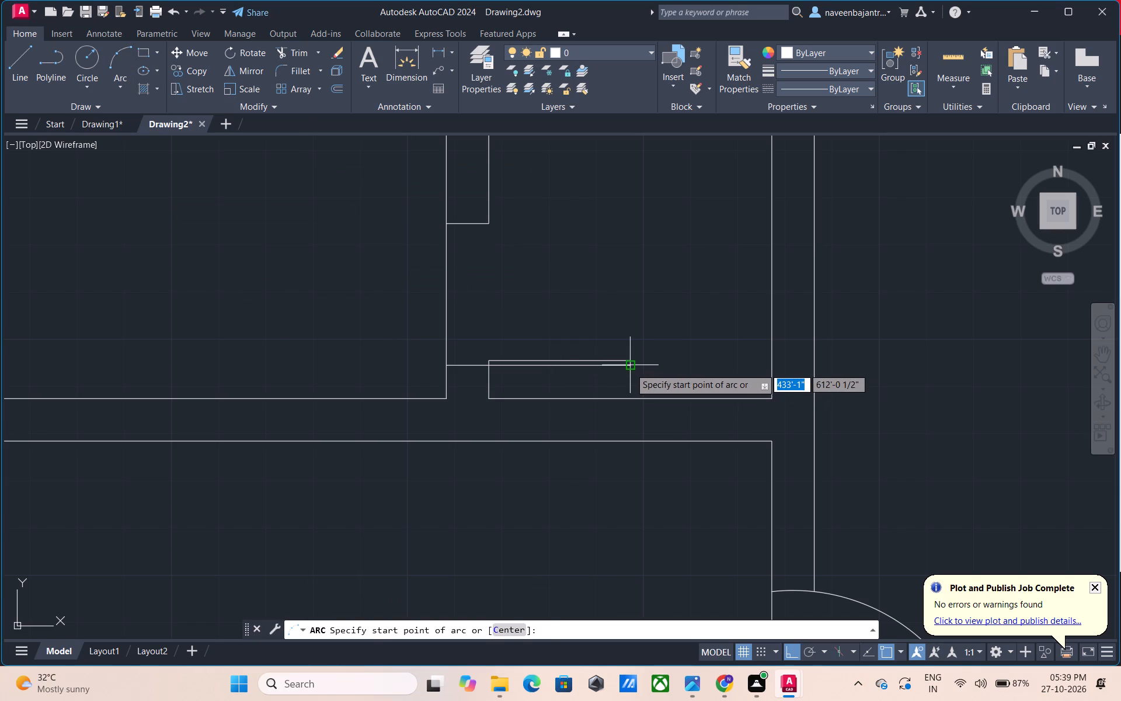
click(630, 368)
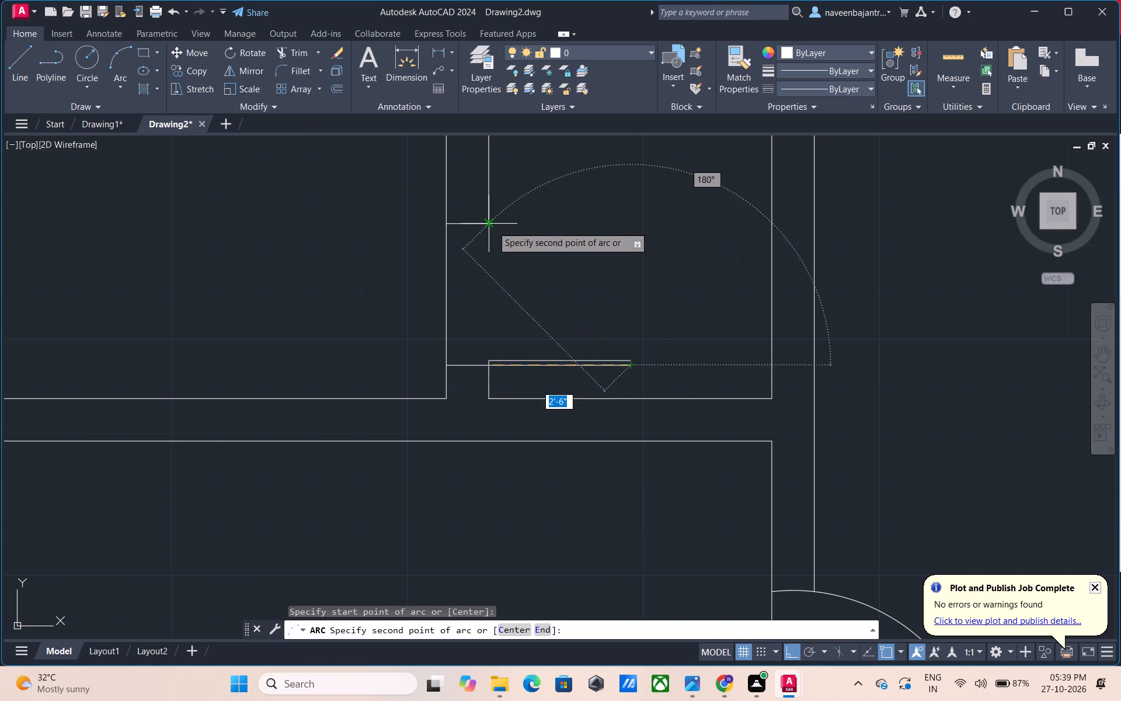
click(492, 226)
click(442, 226)
key(Escape)
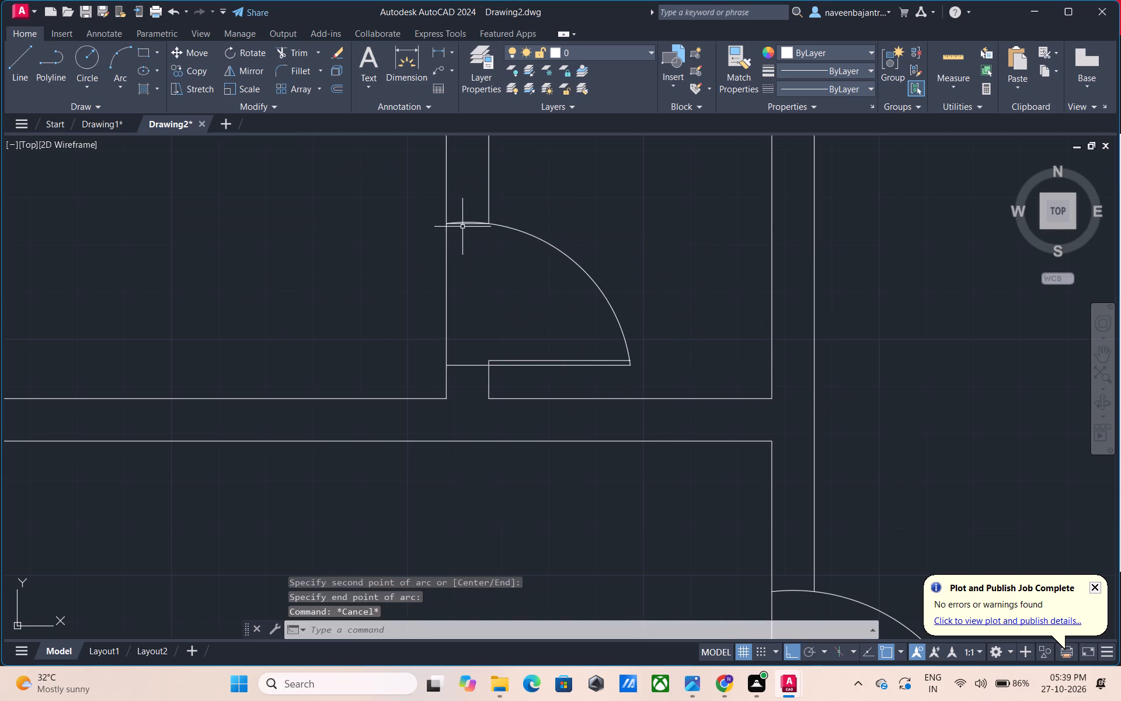
Trim away the straight upper jamb line beneath the end of the new door-swing arc.
scroll(462, 227, up, 3)
text(TR)
key(space)
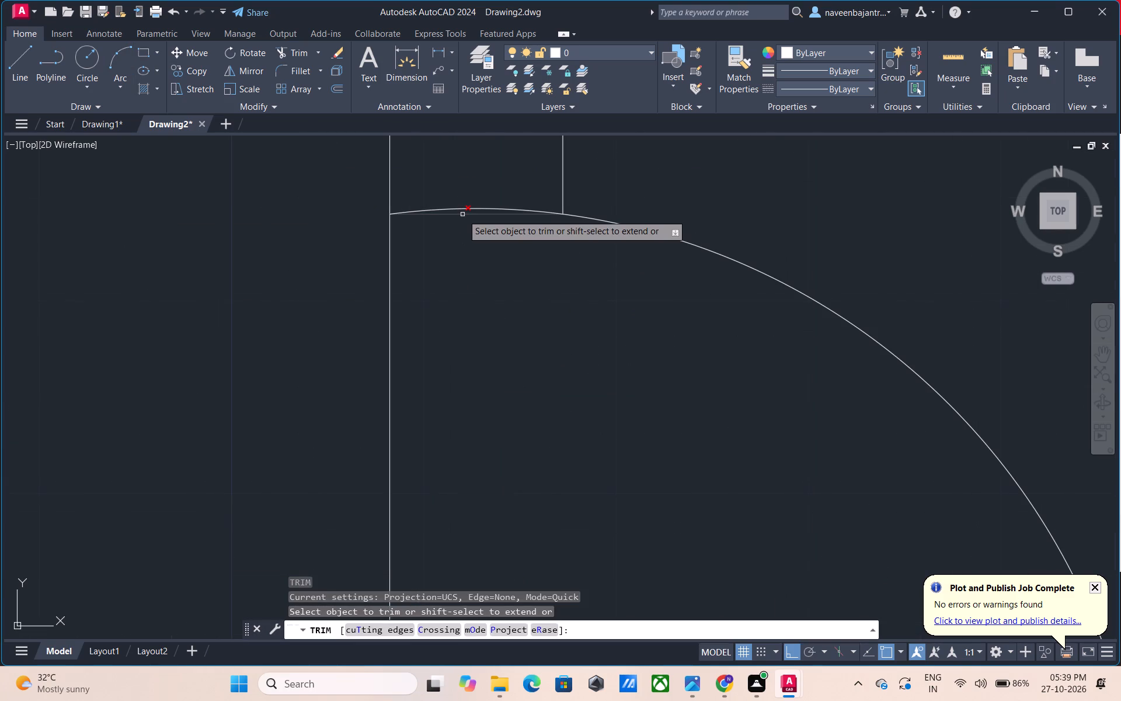
click(462, 214)
key(Escape)
Draw a jamb line across the wall between the upper-right room and the small room below, near its right end, and trim both overhangs.
scroll(463, 237, down, 3)
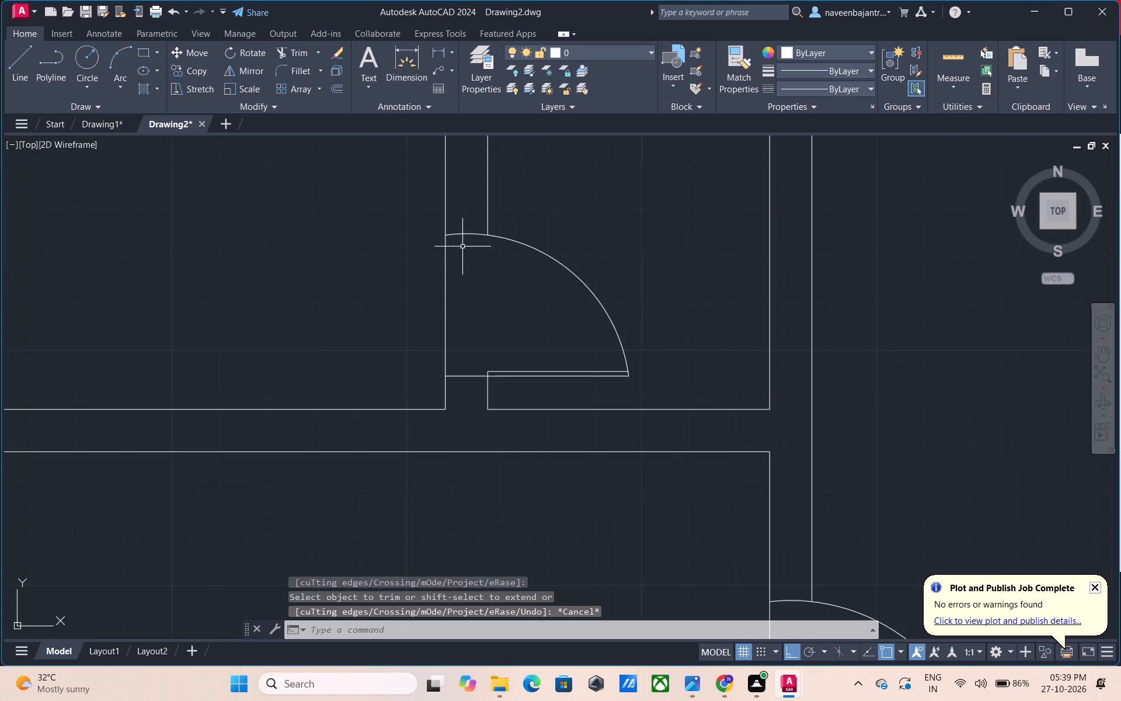
scroll(462, 247, down, 3)
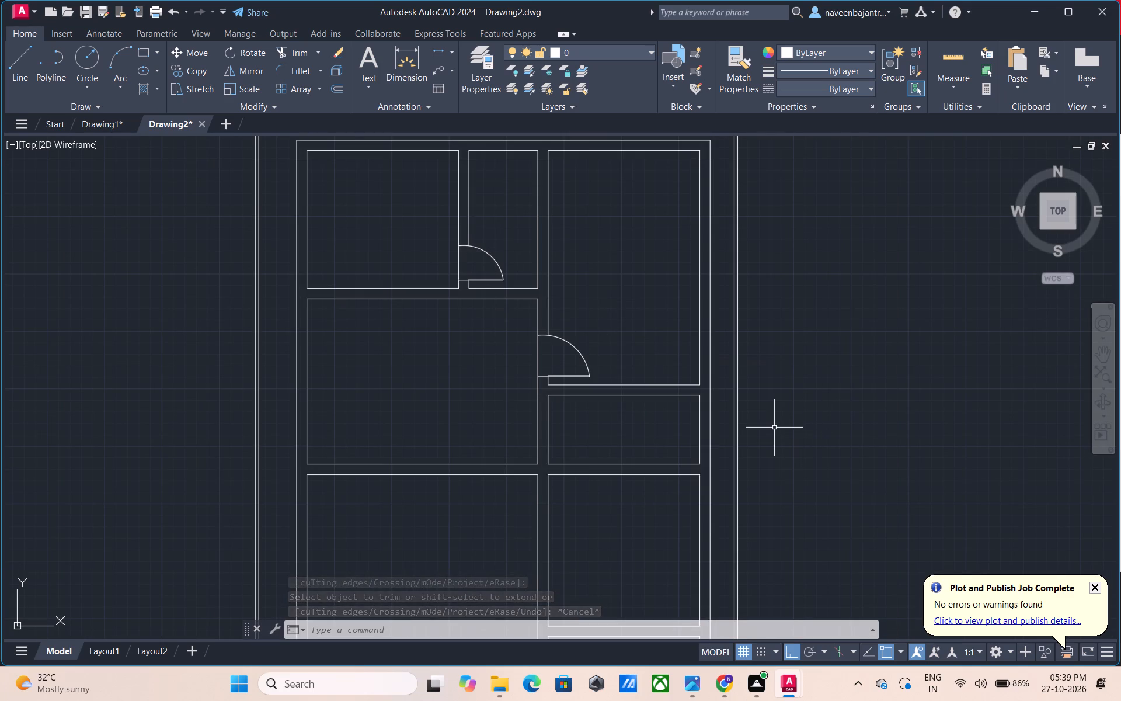
middle_drag(774, 428, 735, 442)
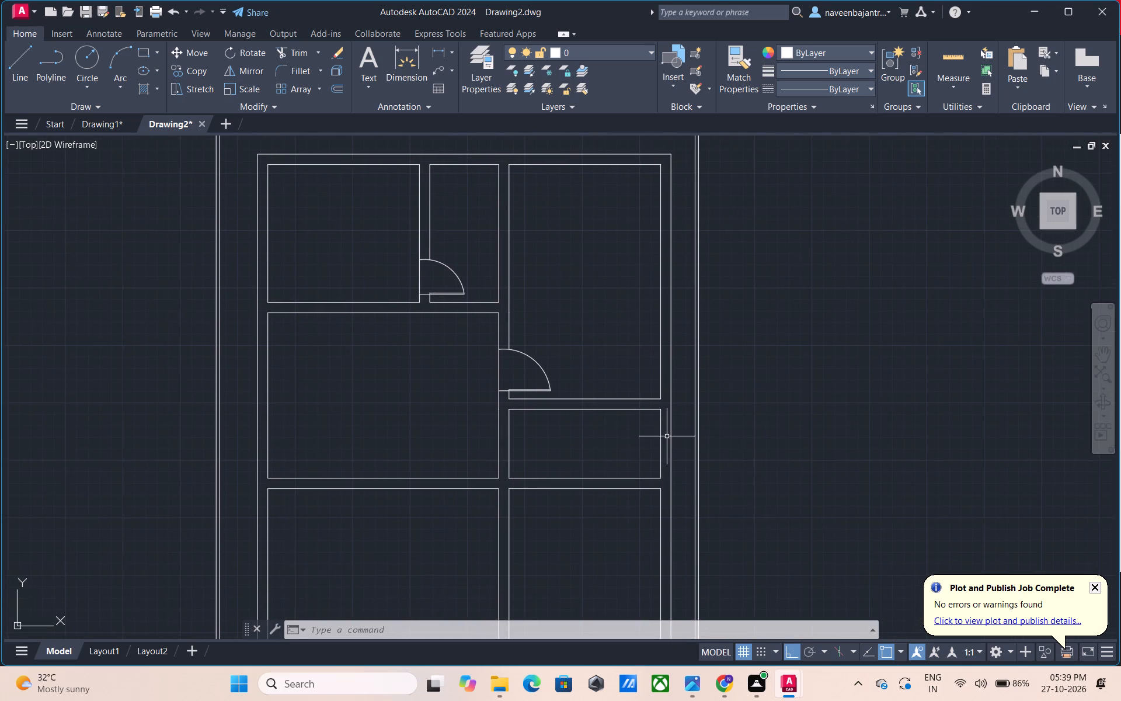
scroll(666, 436, up, 2)
key(Escape)
text(L)
key(space)
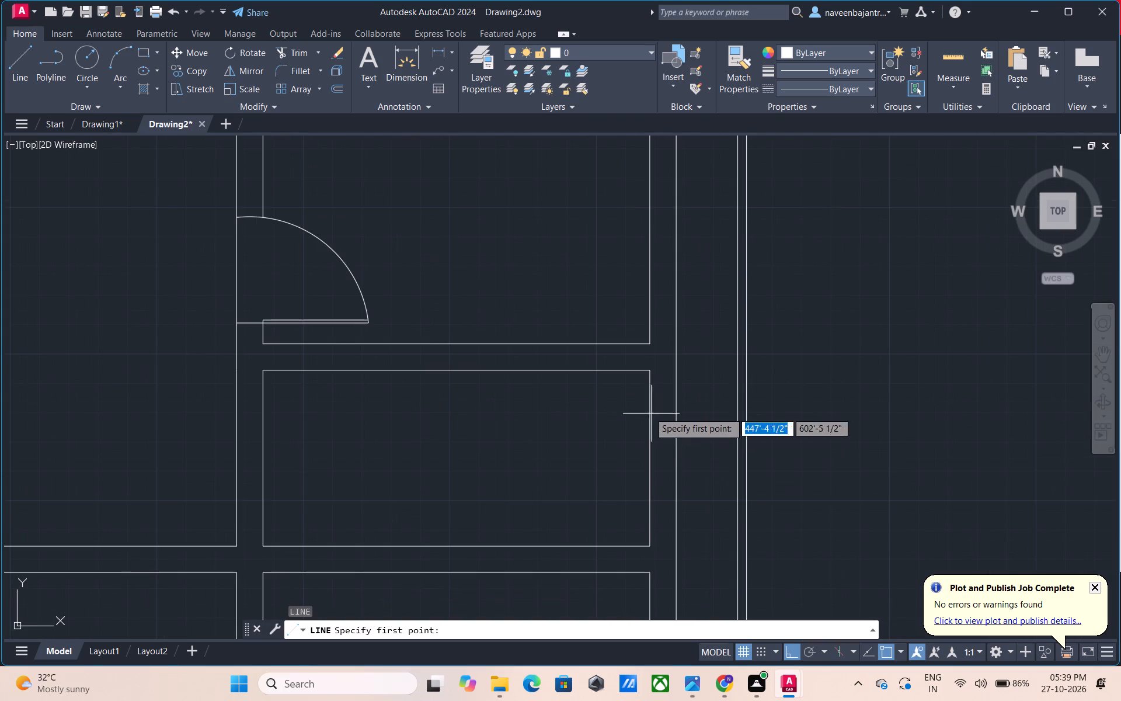
click(624, 329)
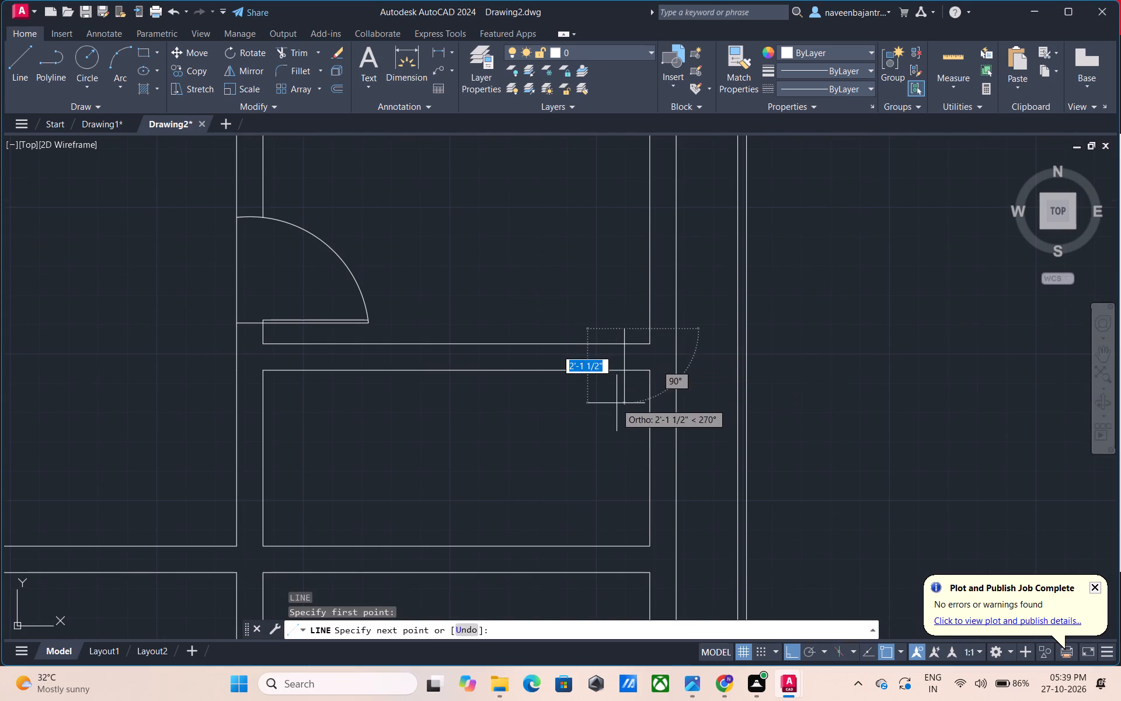
click(617, 403)
key(Escape)
text(TR)
key(space)
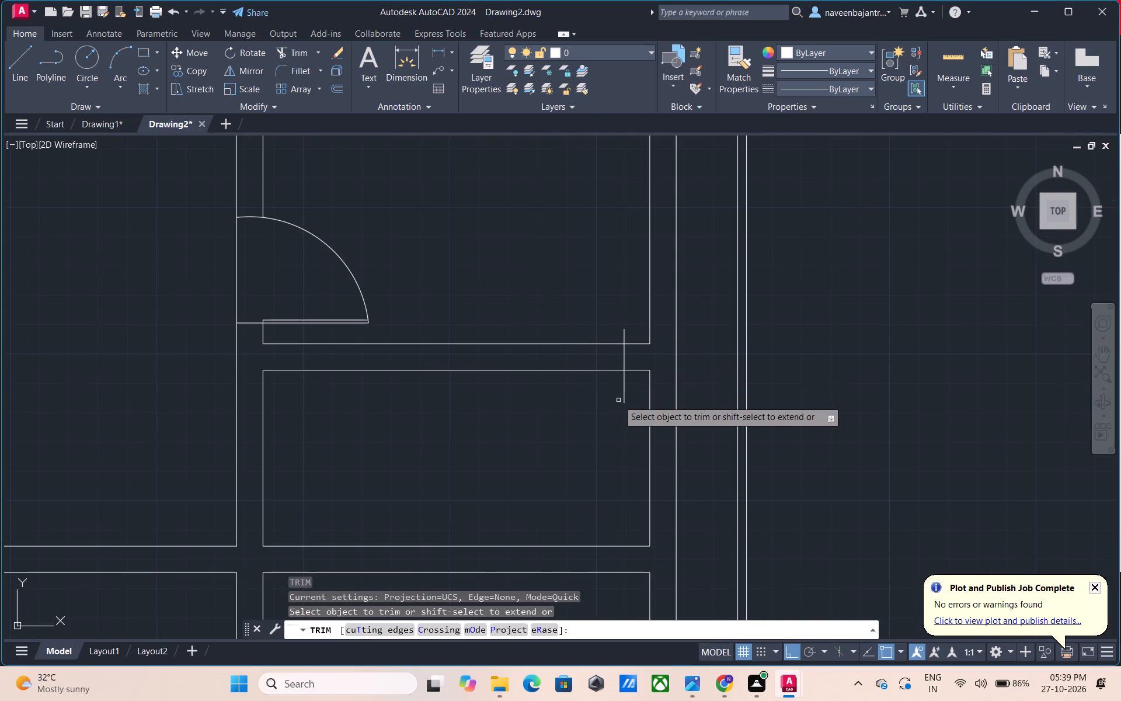
click(623, 393)
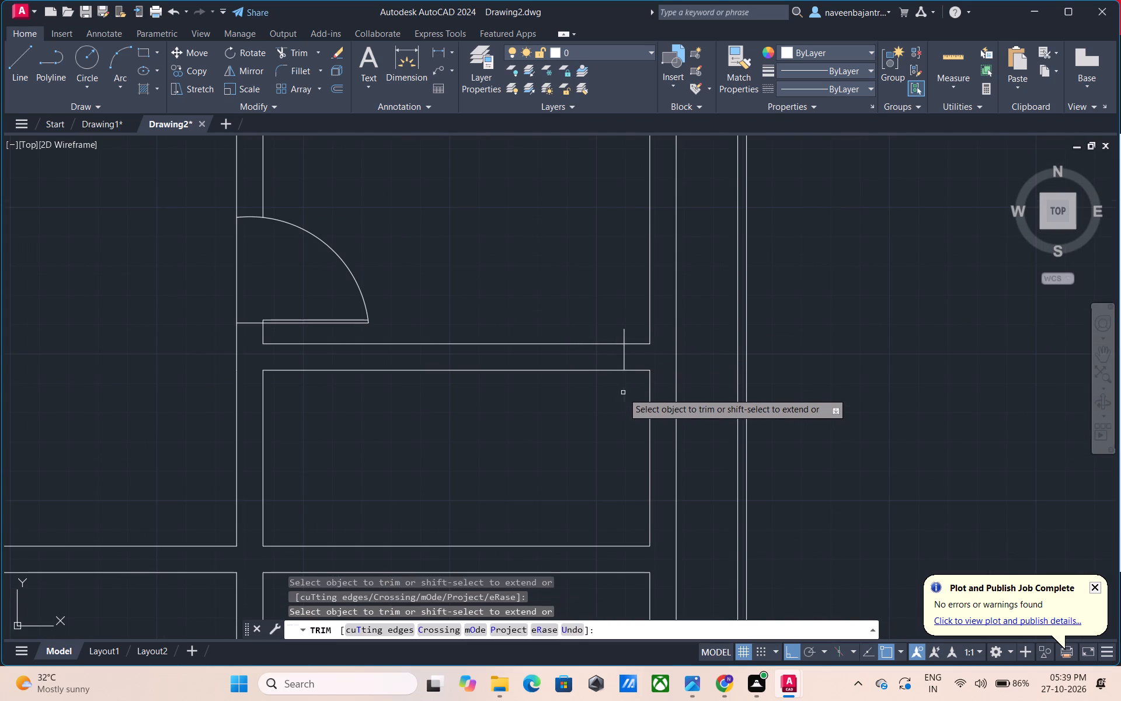
click(623, 336)
key(Escape)
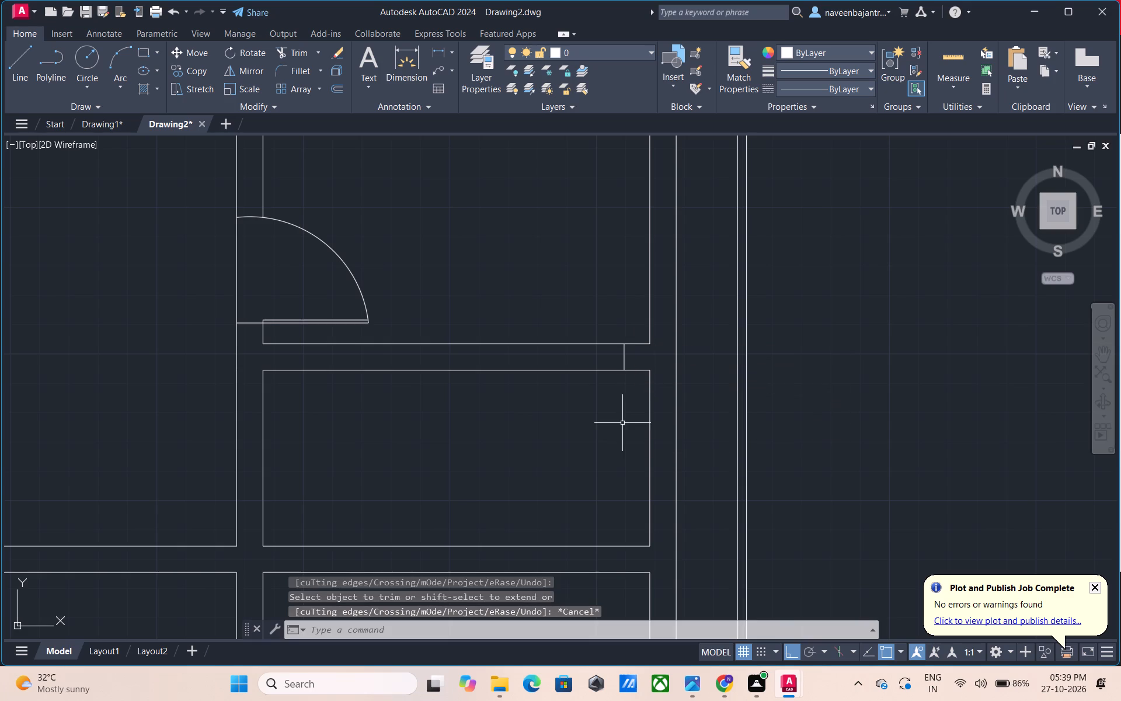
Draw a 2.5' vertical door-leaf line from the new jamb's lower end down into the small room.
key(Escape)
text(L)
key(space)
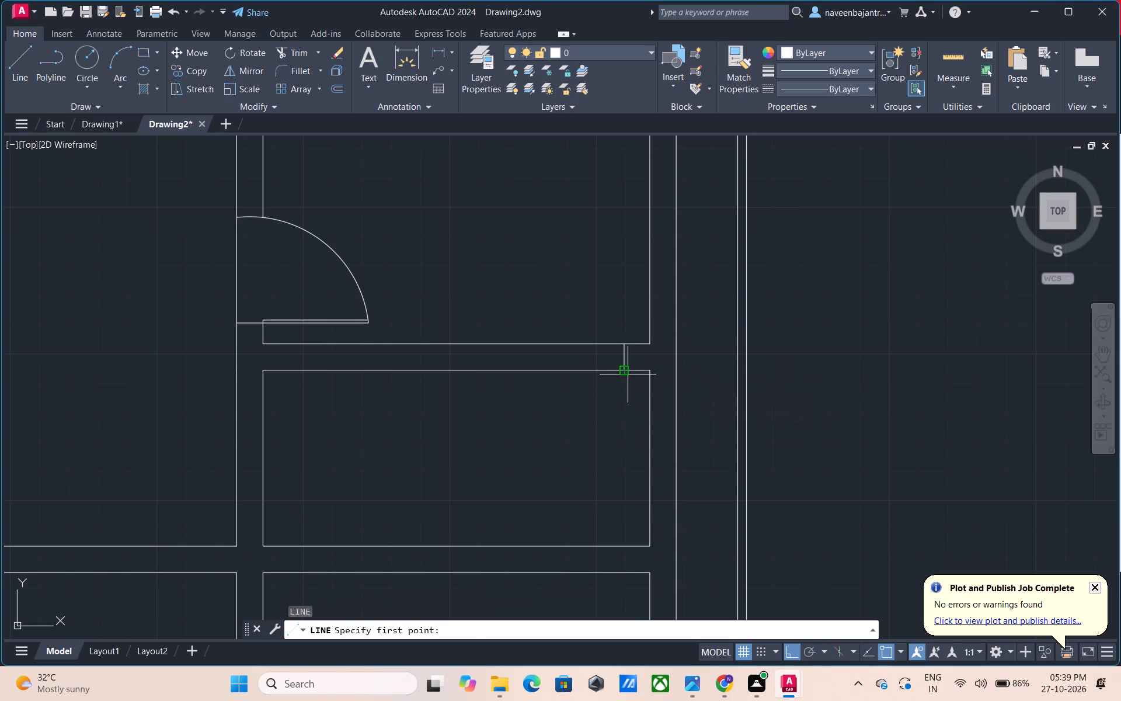
click(626, 370)
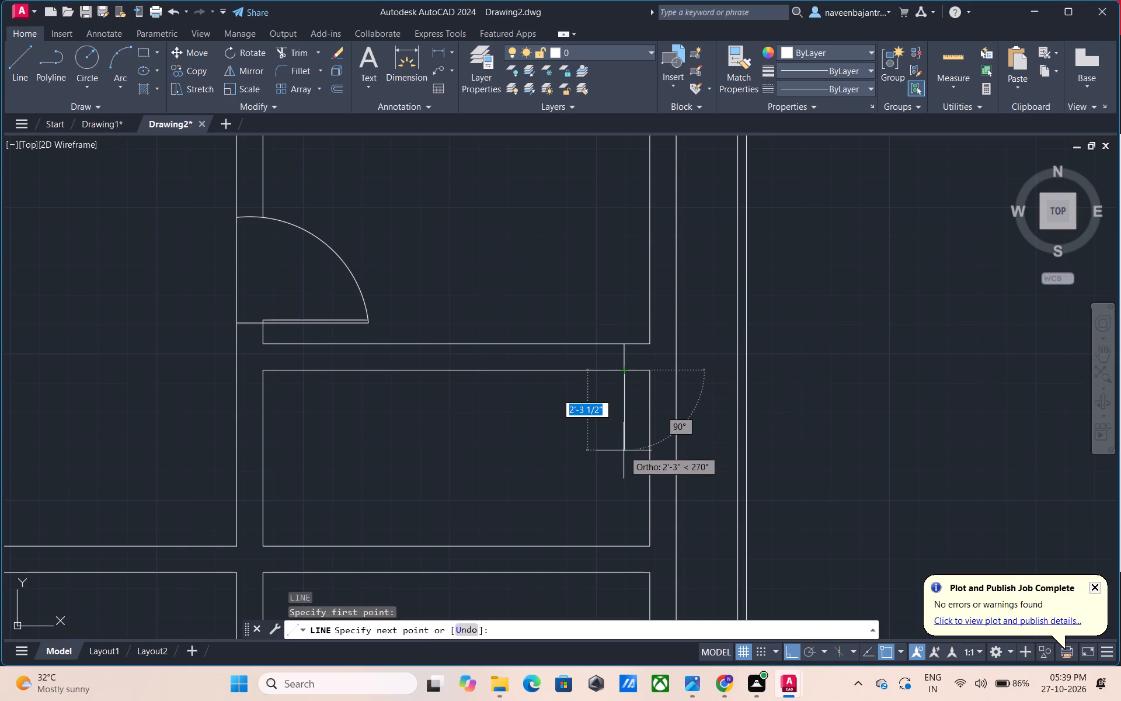
text(2.5')
key(Return)
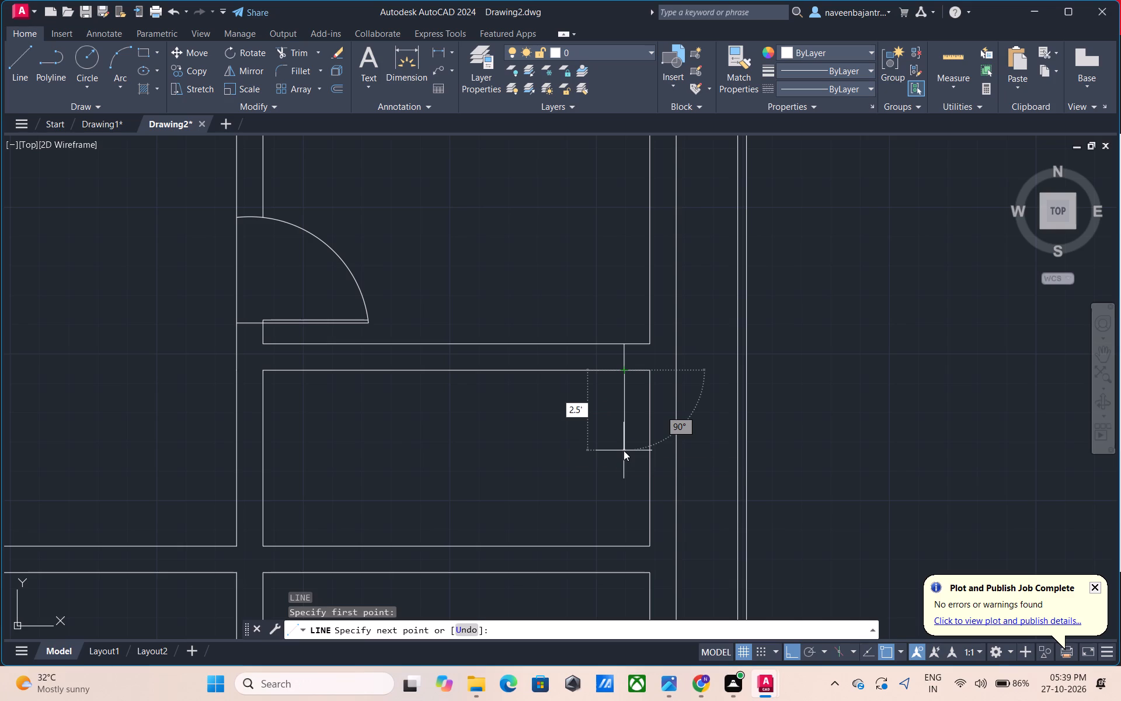
key(Escape)
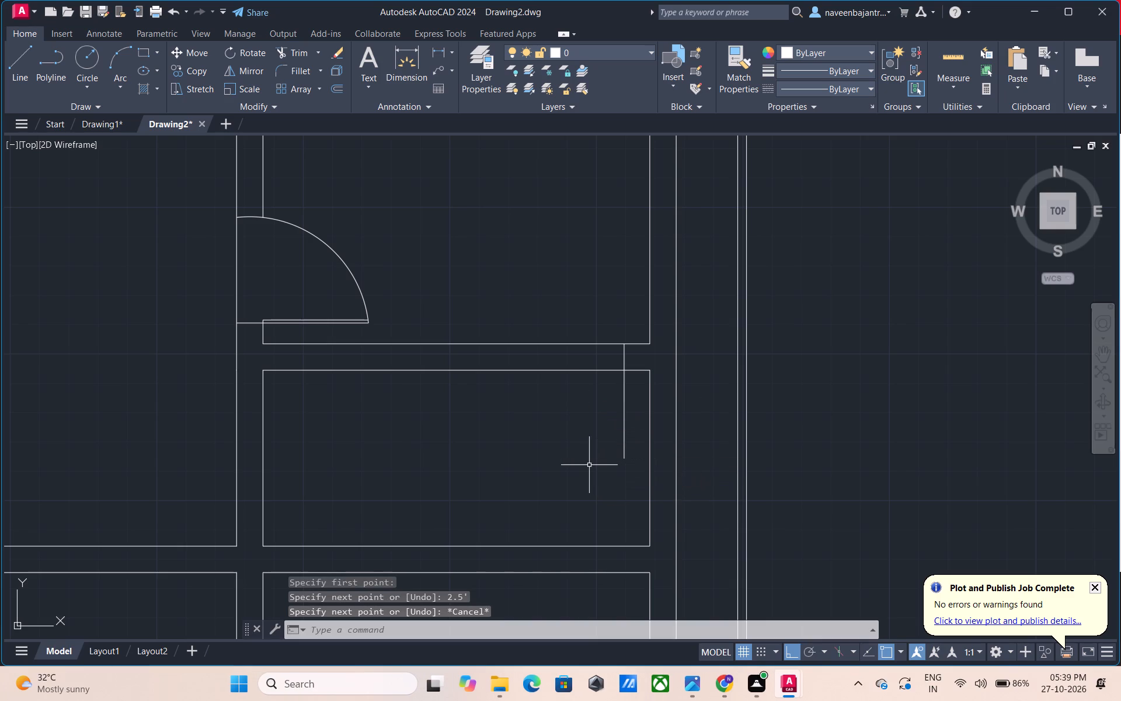
Offset the vertical door-leaf line 1" to the left to give the leaf its thickness.
text(O 1")
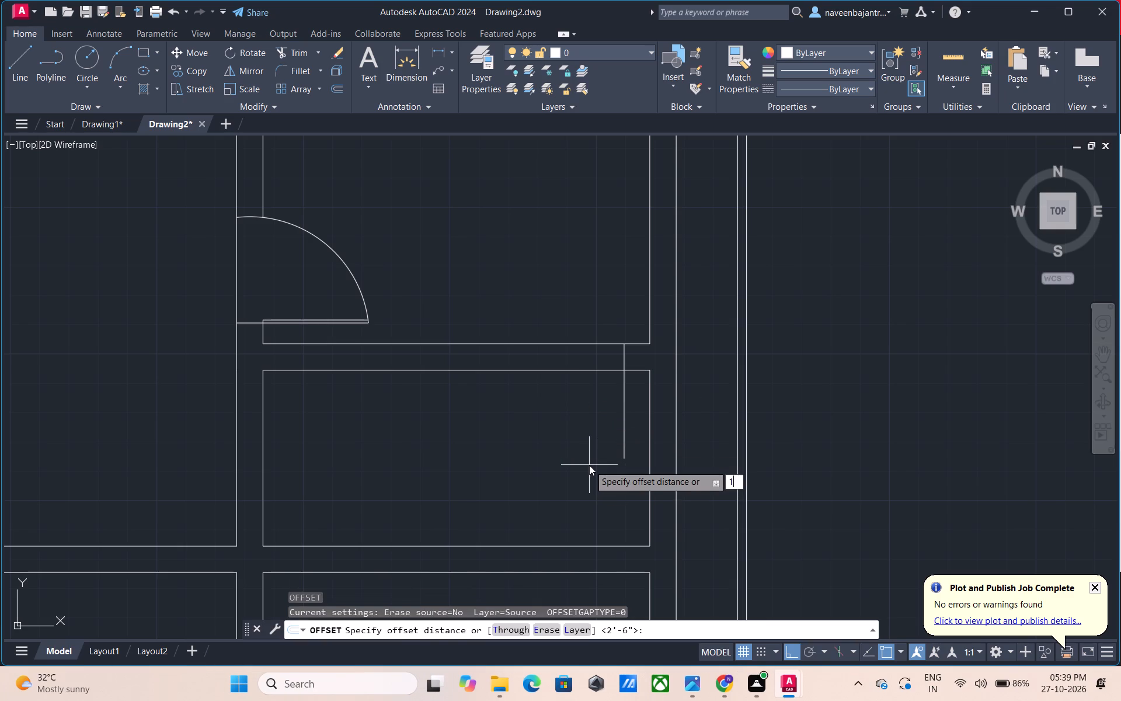
key(Return)
click(624, 433)
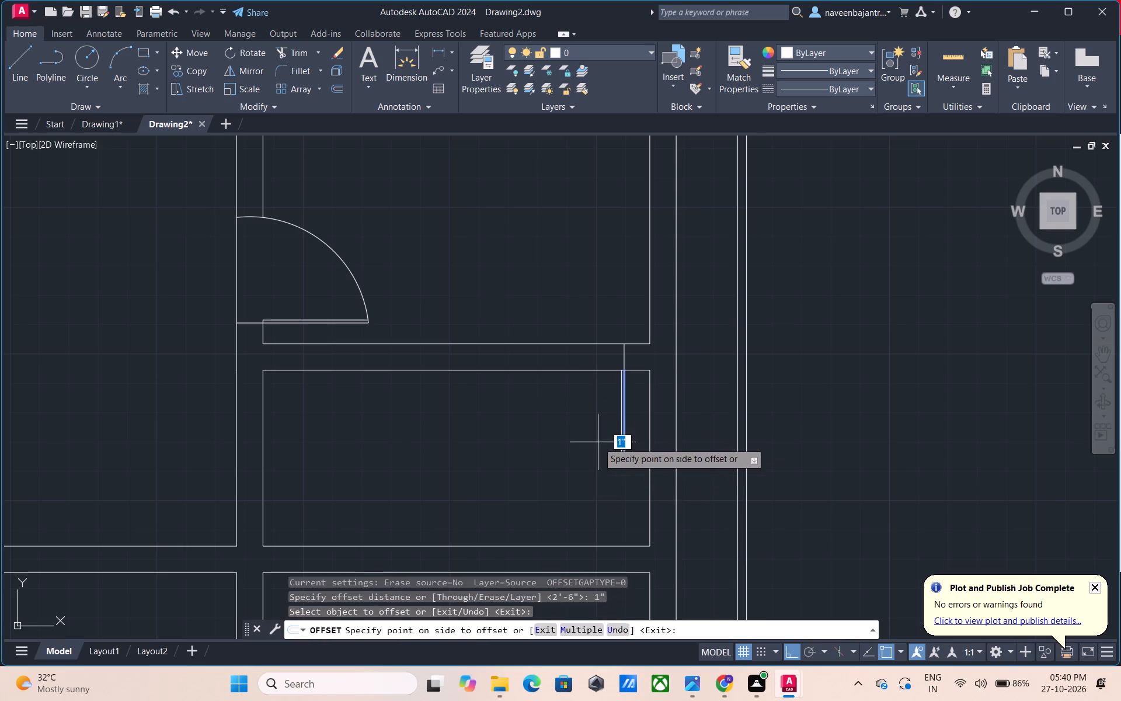
click(598, 442)
key(Escape)
Offset the short jamb line above the vertical door leaf 2.5' to the left to set the opening width.
text(O 2.5')
key(Return)
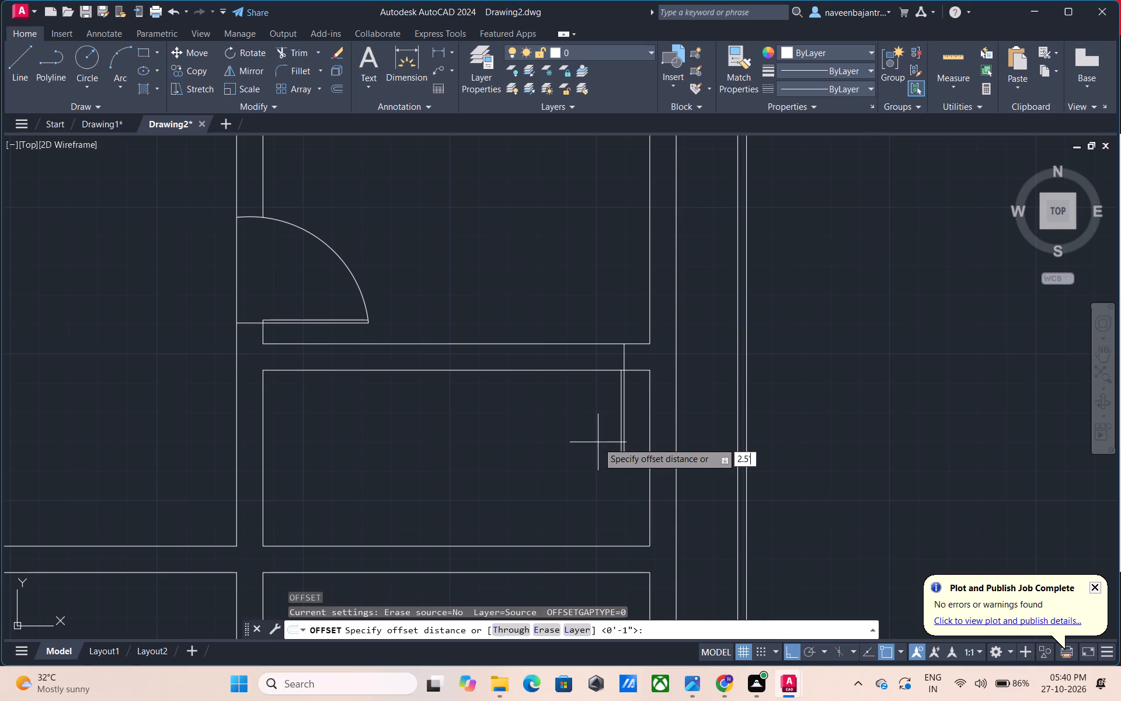
click(626, 357)
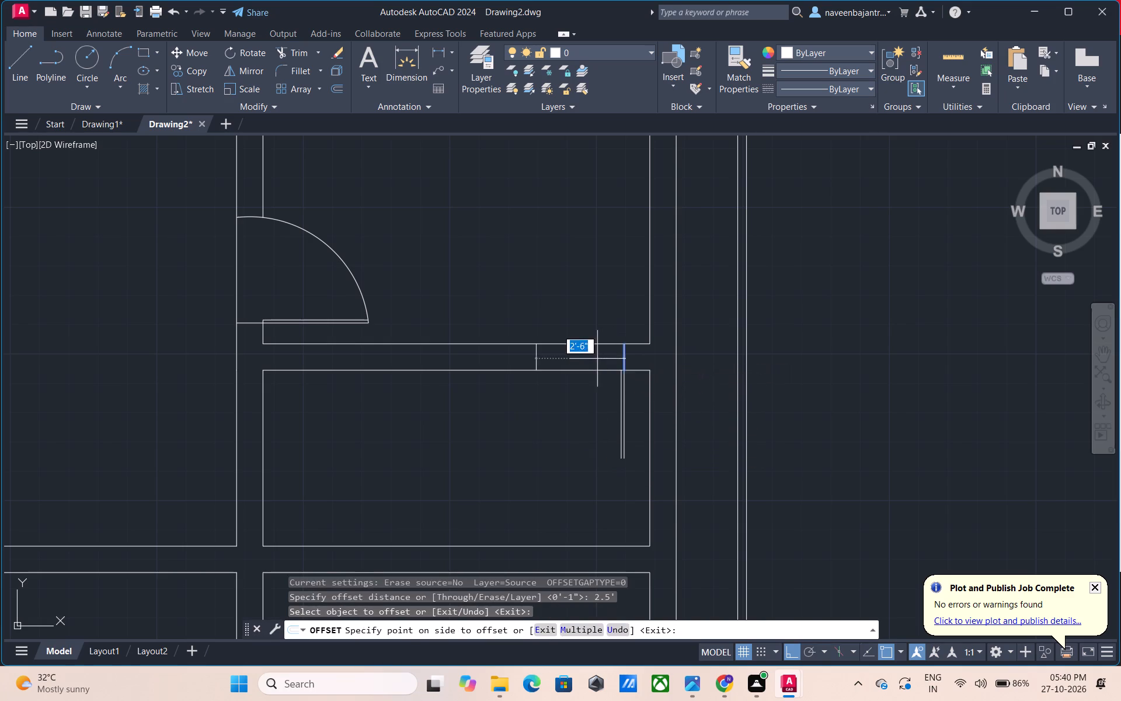
click(586, 360)
key(Escape)
Trim away both horizontal wall lines between the two jambs to open the doorway.
text(TR)
key(space)
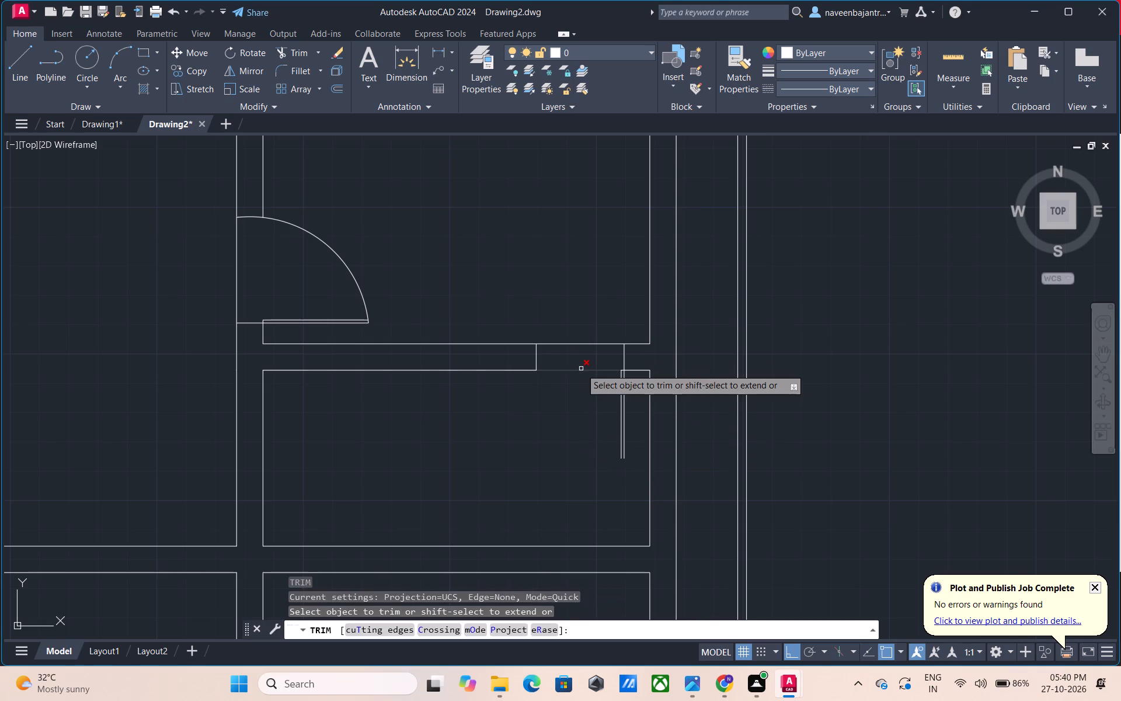
click(581, 369)
click(590, 342)
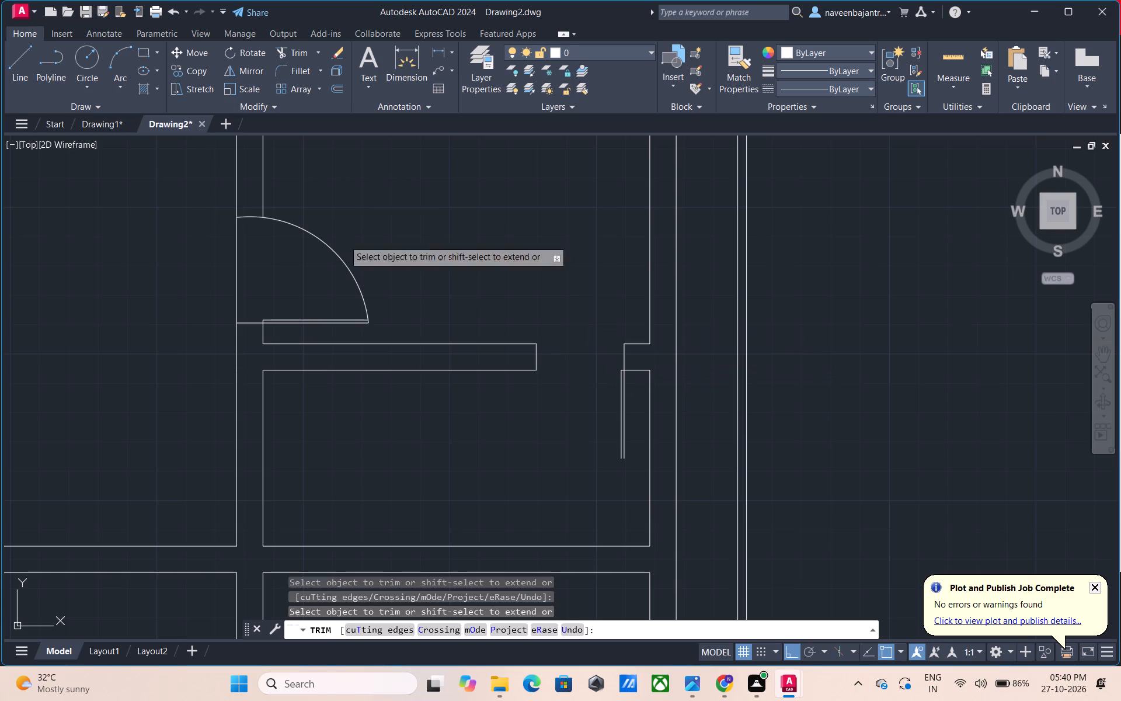
Draw a door-swing arc from the leaf's lower end through the left jamb's lower end to its upper end.
click(121, 58)
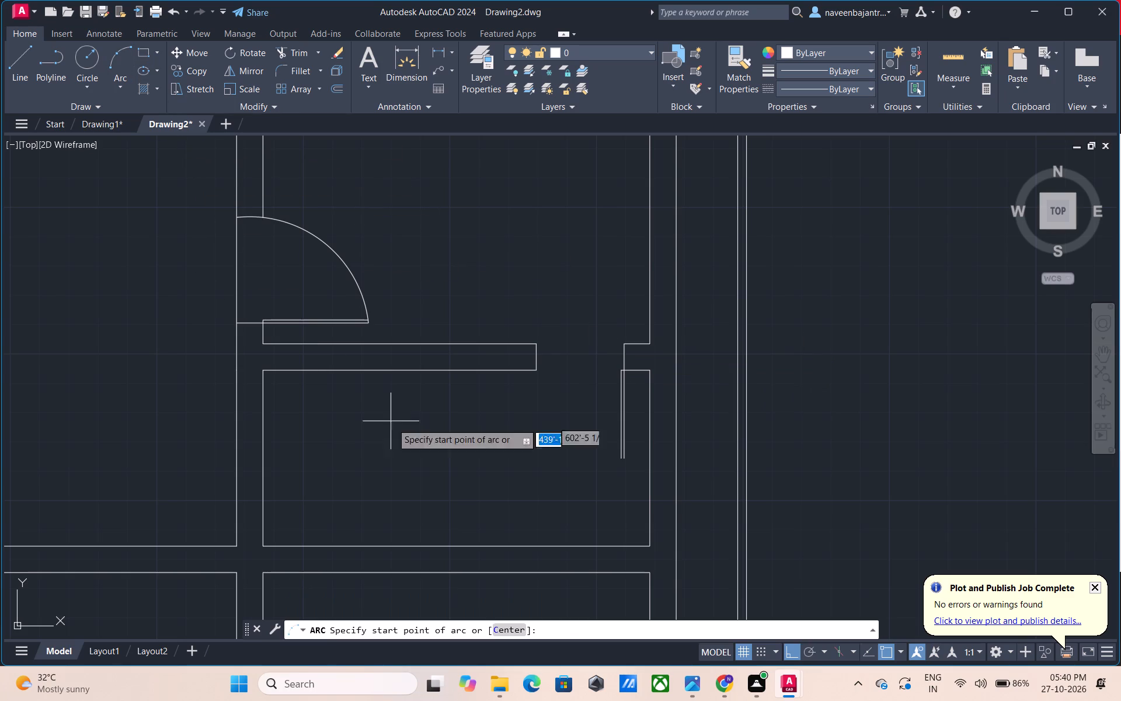
click(628, 459)
click(533, 366)
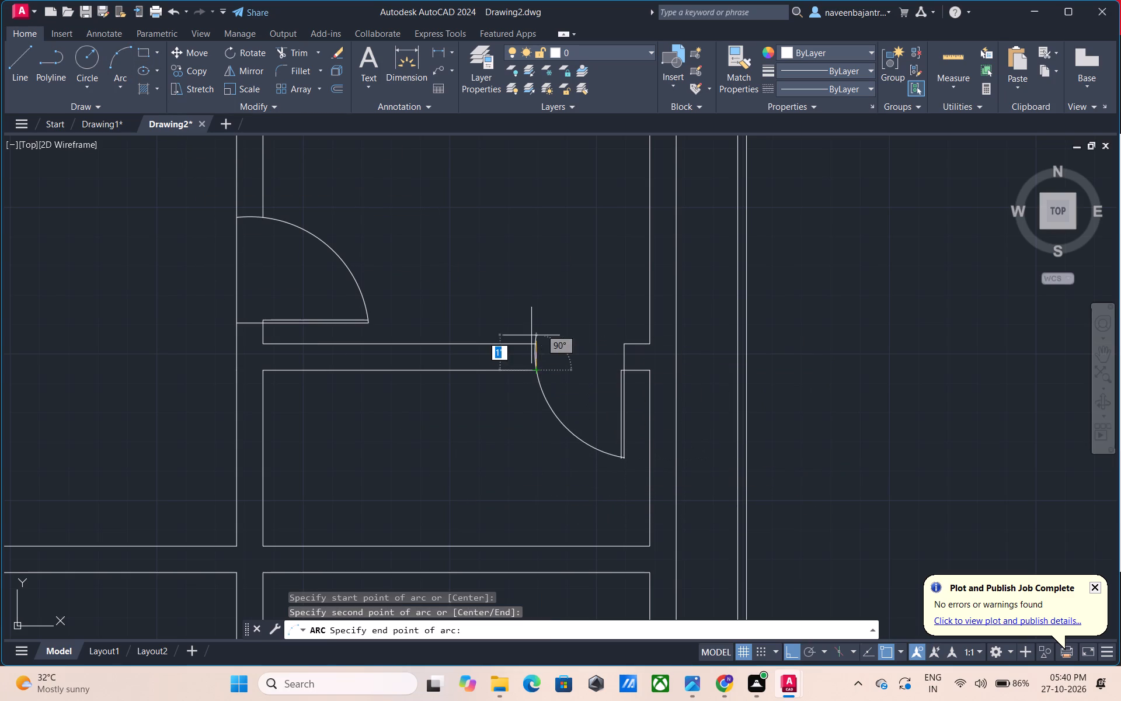
click(532, 343)
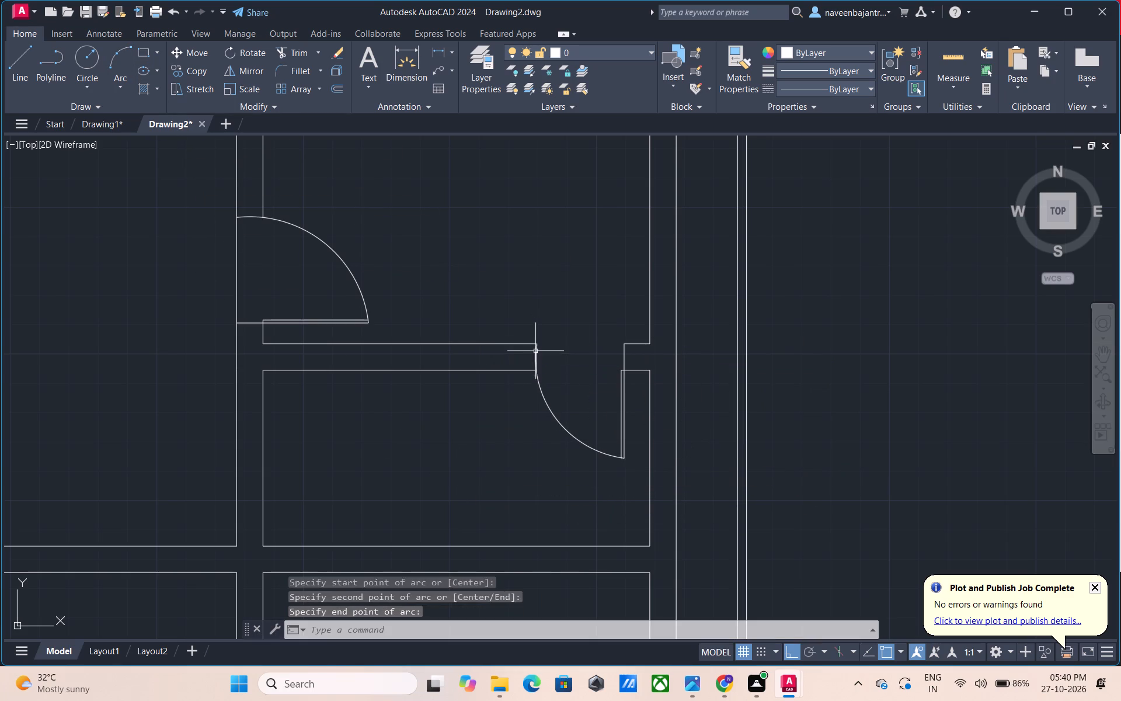
key(Escape)
Trim away the straight left jamb line beside the end of the door-swing arc.
scroll(548, 339, up, 2)
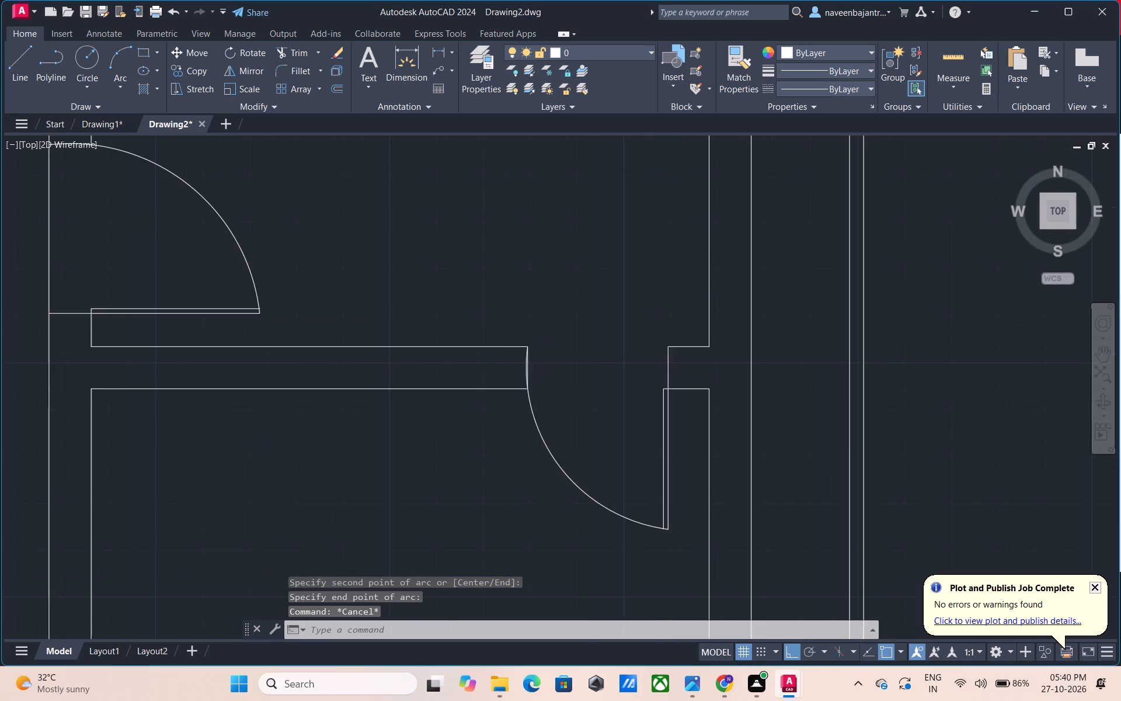
scroll(524, 384, up, 2)
key(Escape)
text(TR)
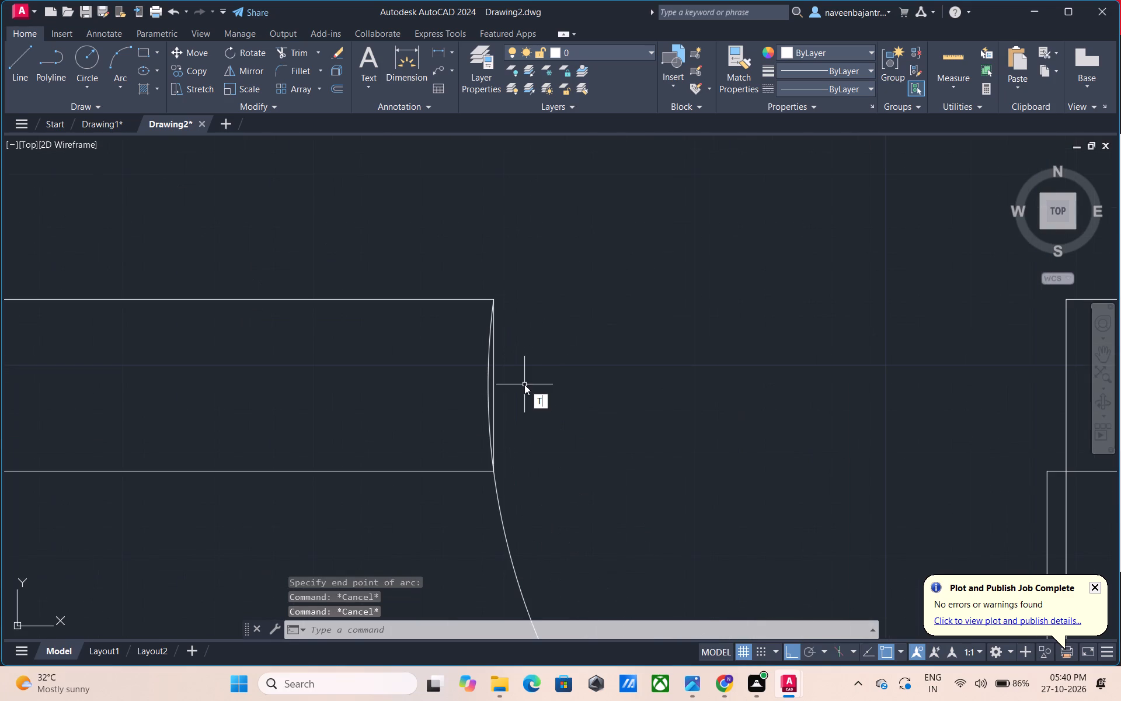
key(space)
click(496, 405)
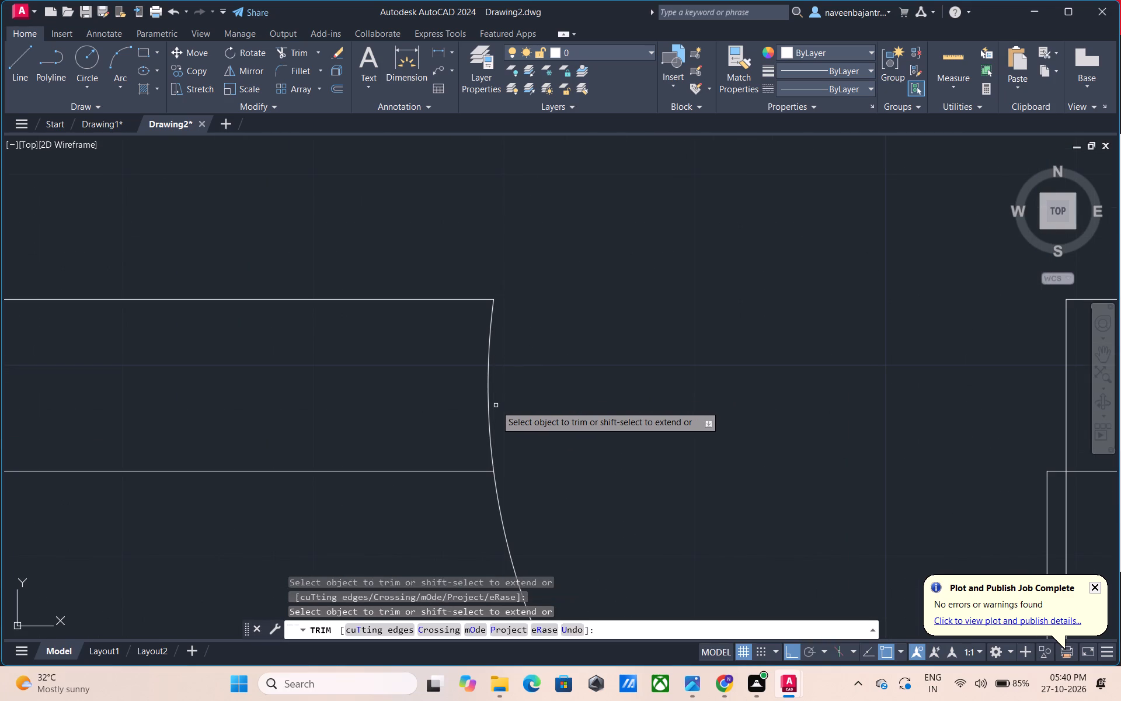
key(Escape)
Draw a horizontal line across the doorway from the swing arc's upper end to the door leaf, closing the upper wall line.
text(L)
key(space)
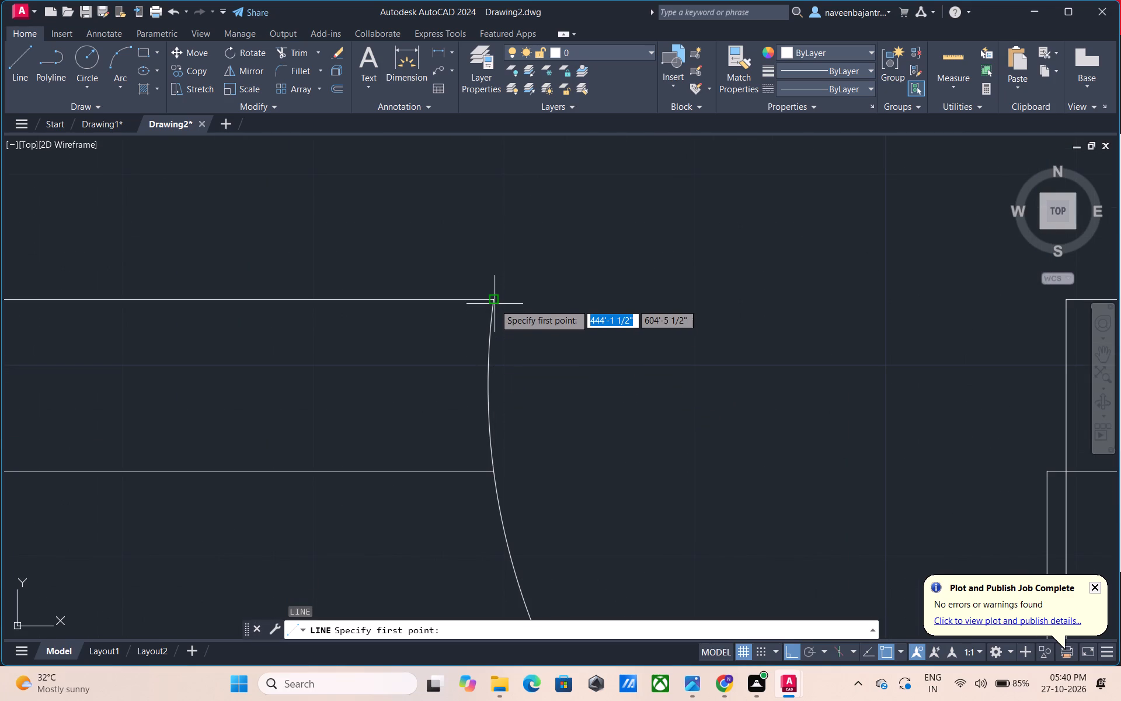
click(495, 301)
scroll(495, 301, down, 1)
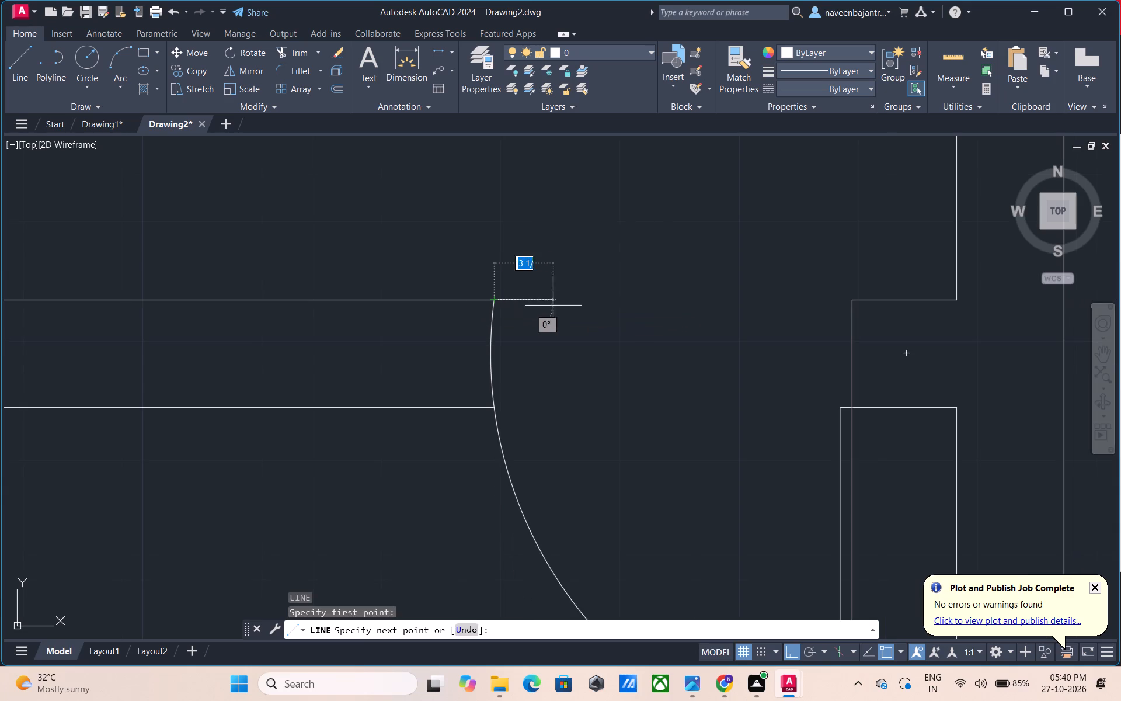
click(850, 303)
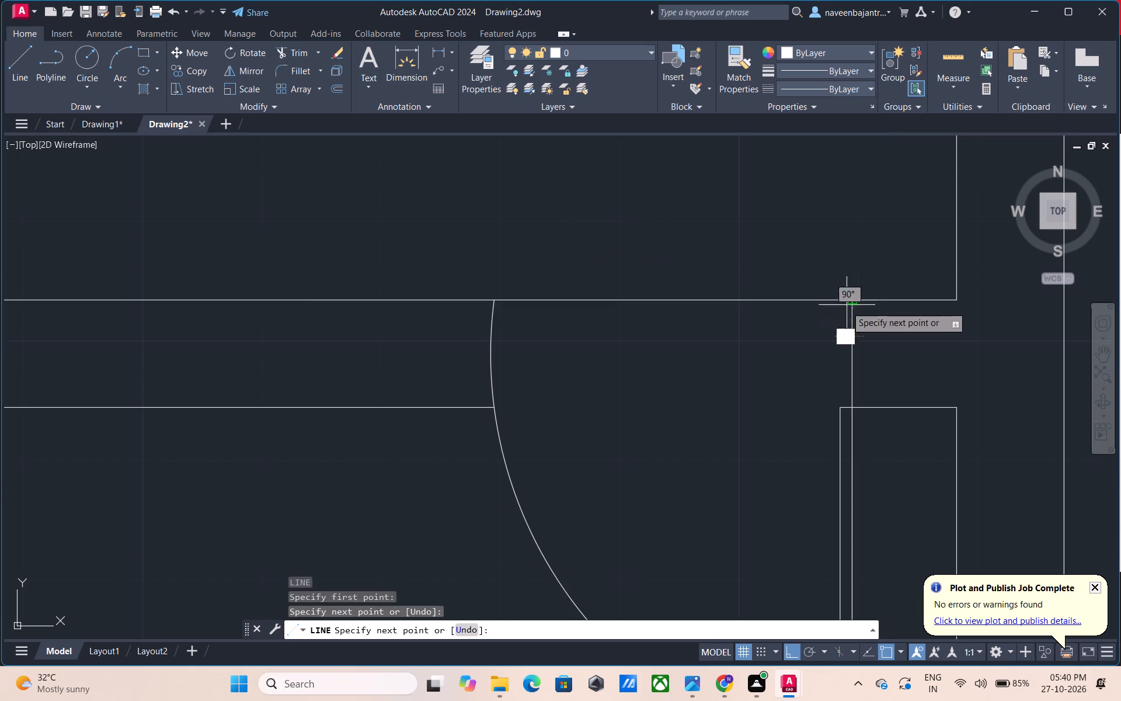
key(Escape)
Draw a short horizontal line across the vertical wall right of the large lower room, just above the lower-right cross wall.
scroll(758, 356, down, 3)
scroll(742, 421, down, 1)
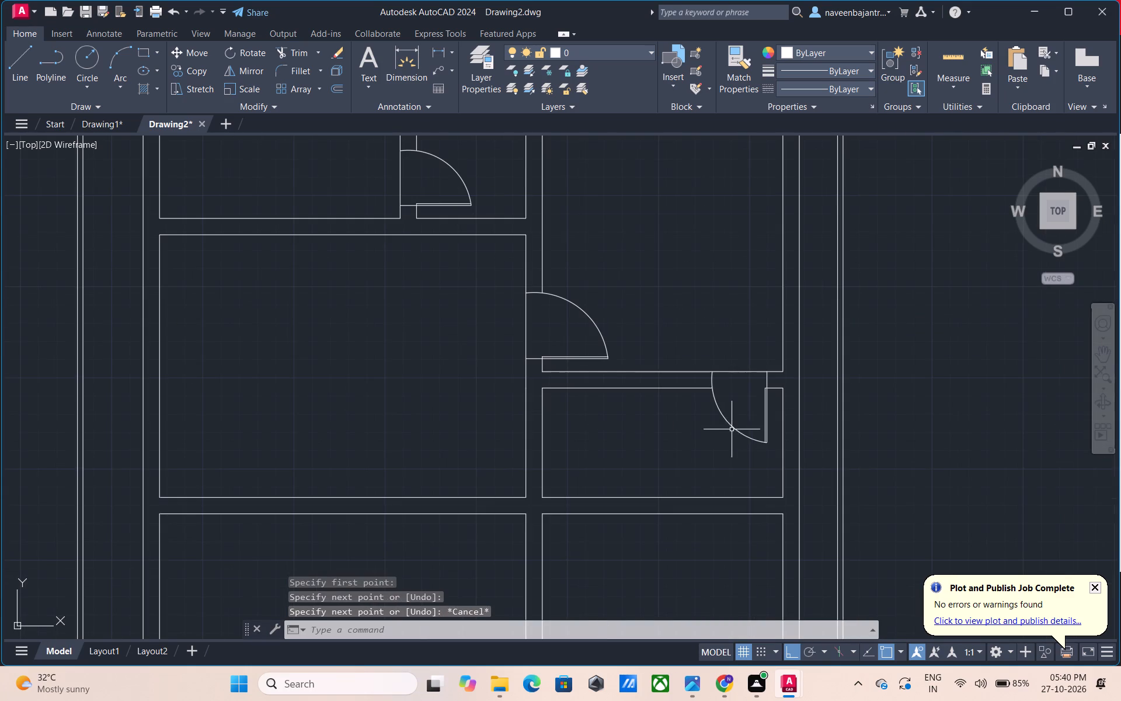
middle_drag(705, 472, 711, 335)
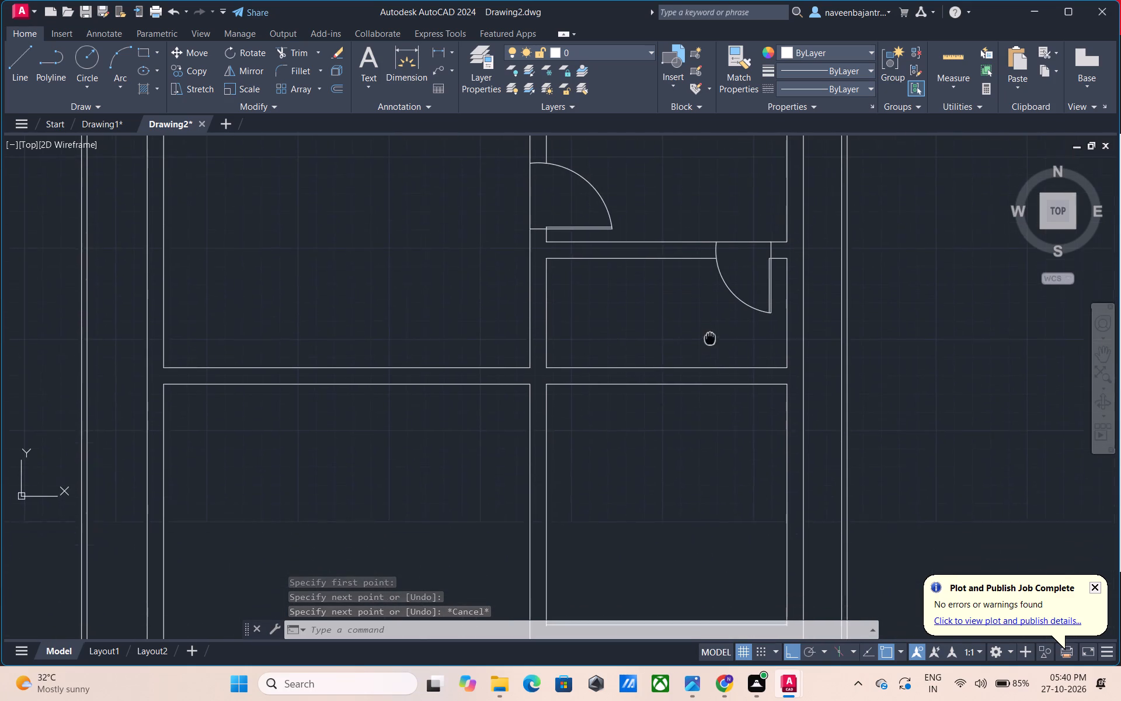
middle_drag(711, 335, 711, 334)
scroll(704, 353, down, 2)
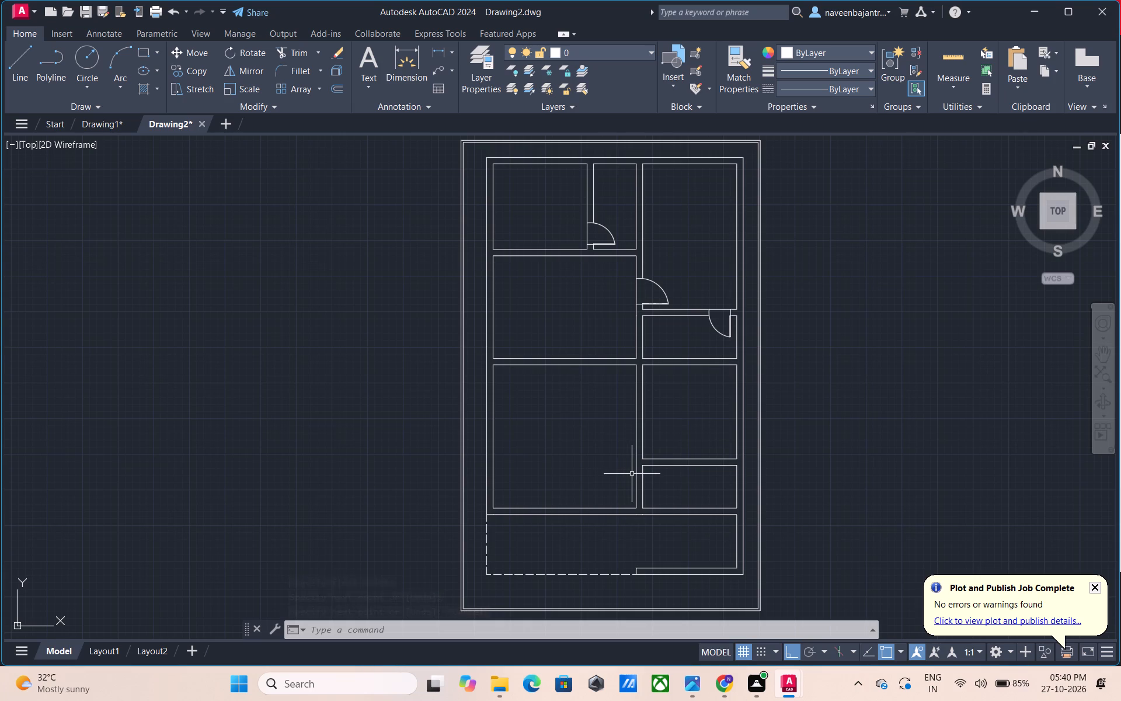
scroll(632, 474, up, 3)
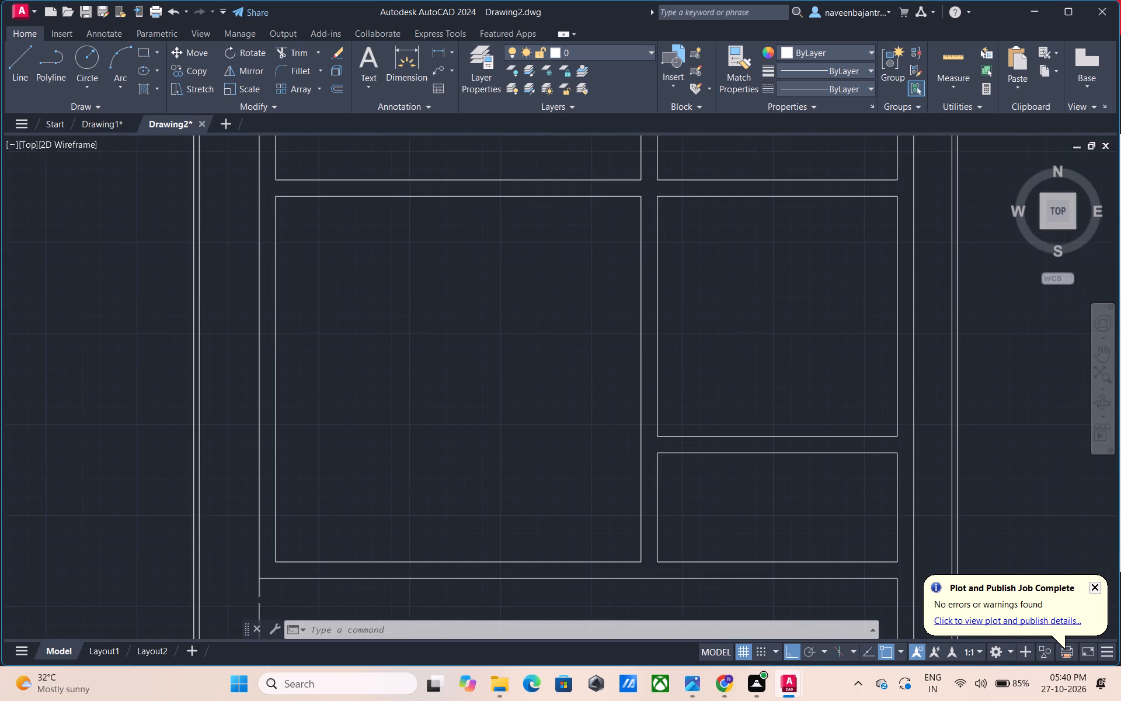
key(Escape)
text(L)
key(space)
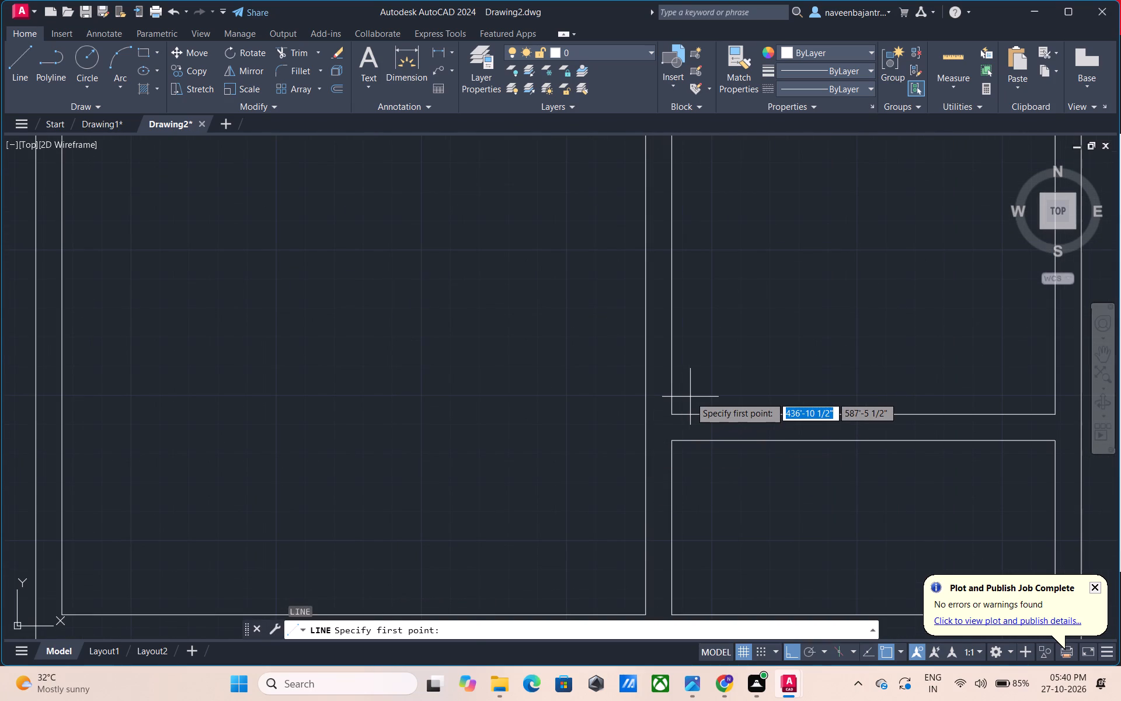
click(690, 397)
click(623, 397)
key(Escape)
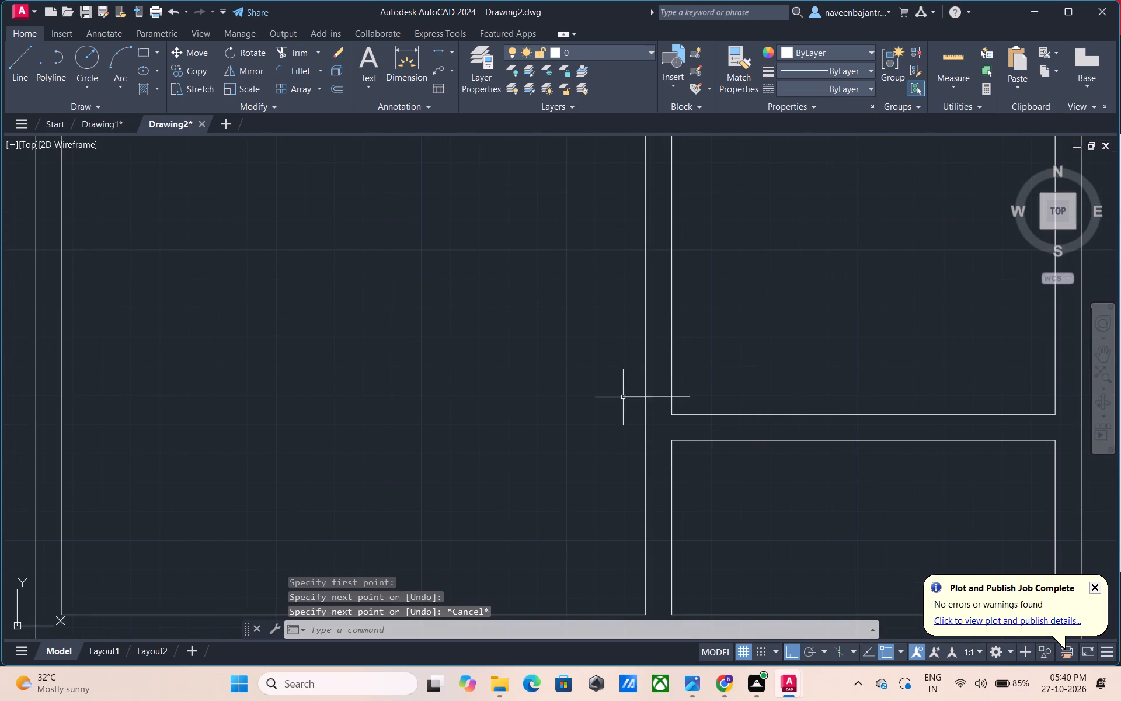
Trim both overhanging ends of the short horizontal line so it spans only the wall thickness as a jamb.
text(TR)
key(space)
click(624, 397)
click(683, 397)
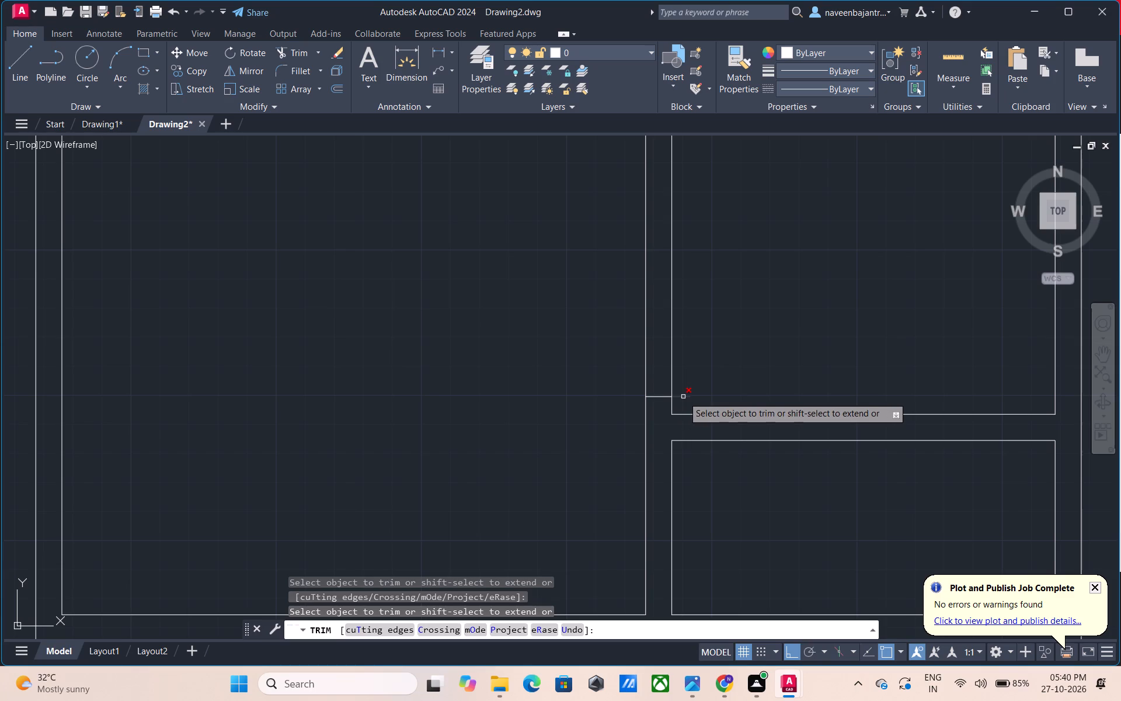
key(Escape)
Draw a 3' horizontal door-leaf line to the right from the jamb line's right end.
text(L)
key(space)
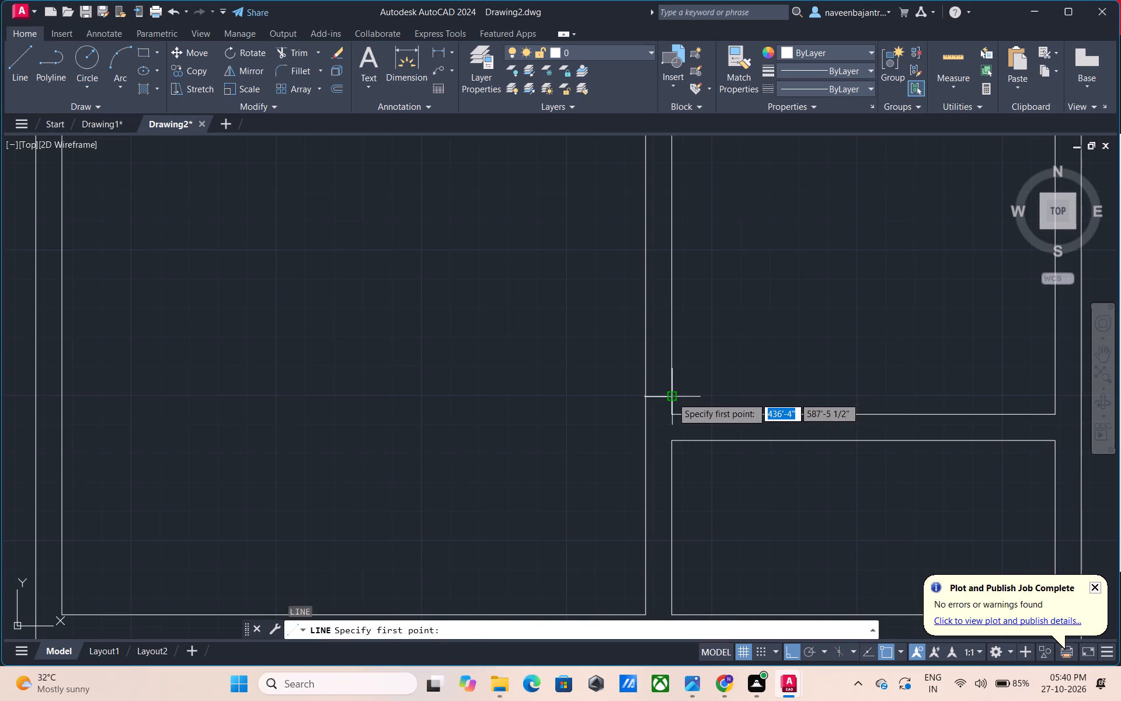
click(672, 397)
text(3')
key(Return)
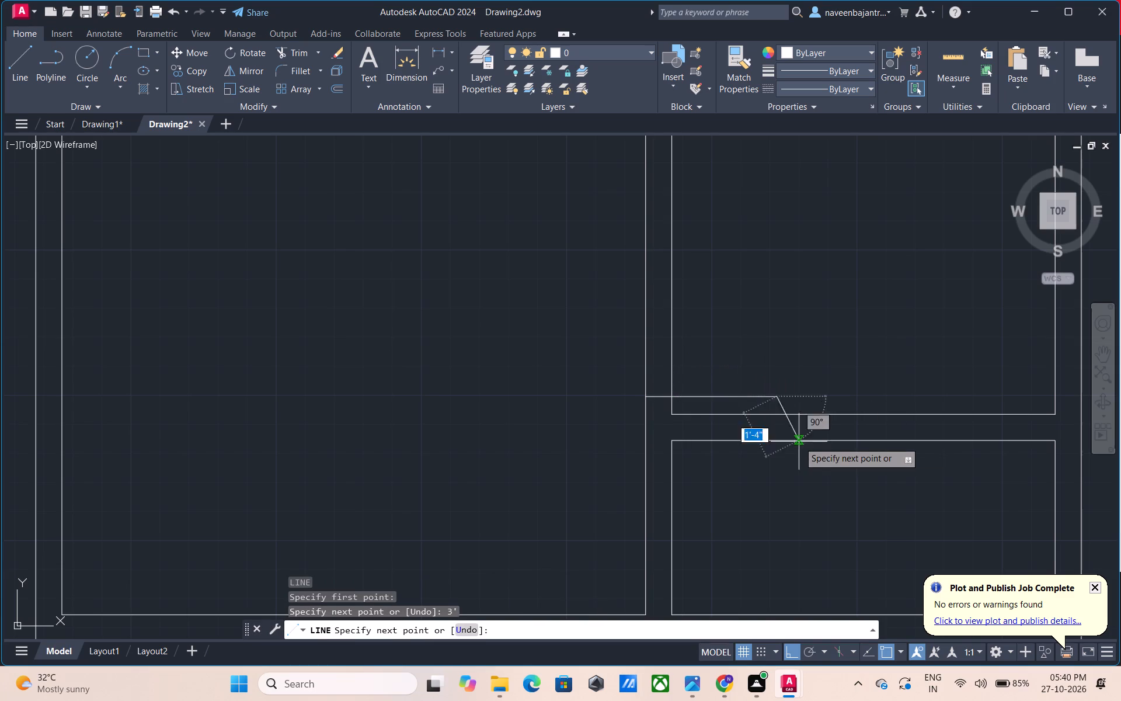
key(Escape)
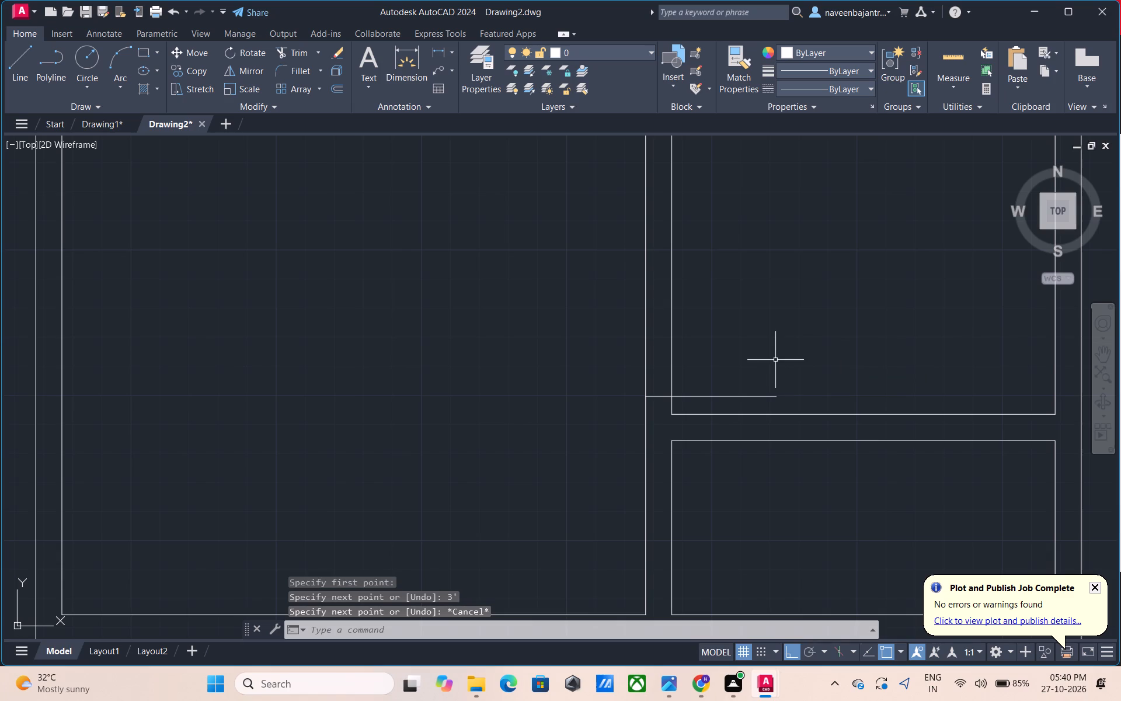
Offset the 3' door-leaf line 1" upward to give the leaf its thickness.
text(O)
key(space)
key(1)
key(shift+quotedbl)
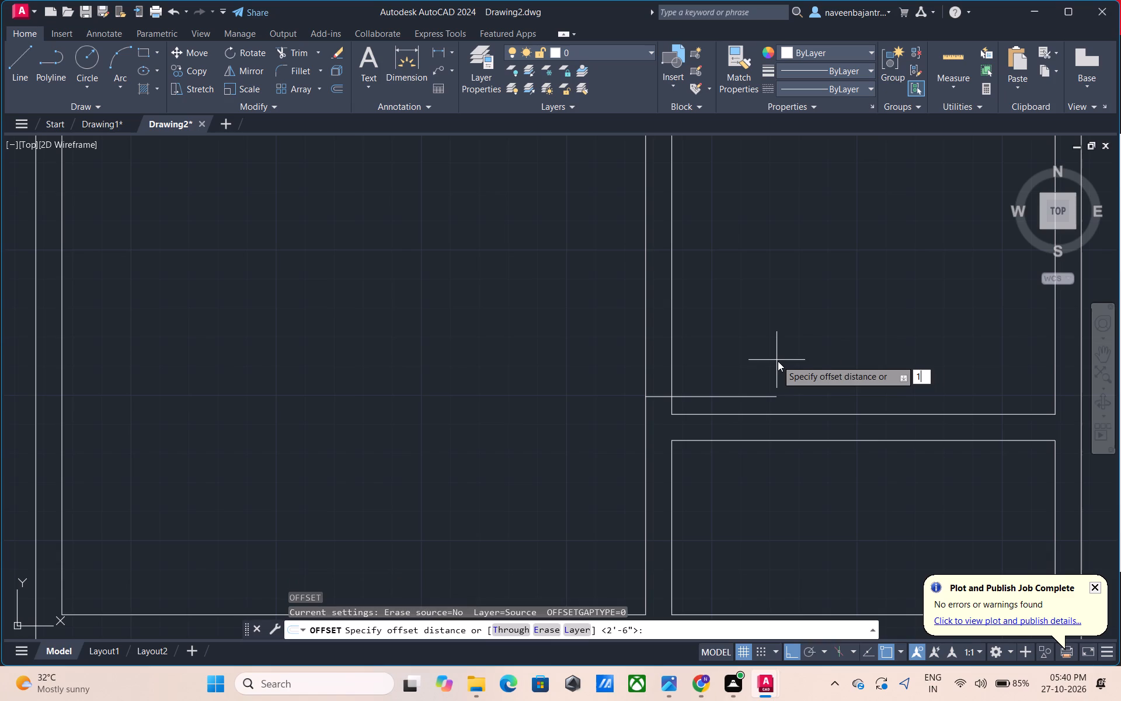
key(Return)
click(733, 395)
click(732, 381)
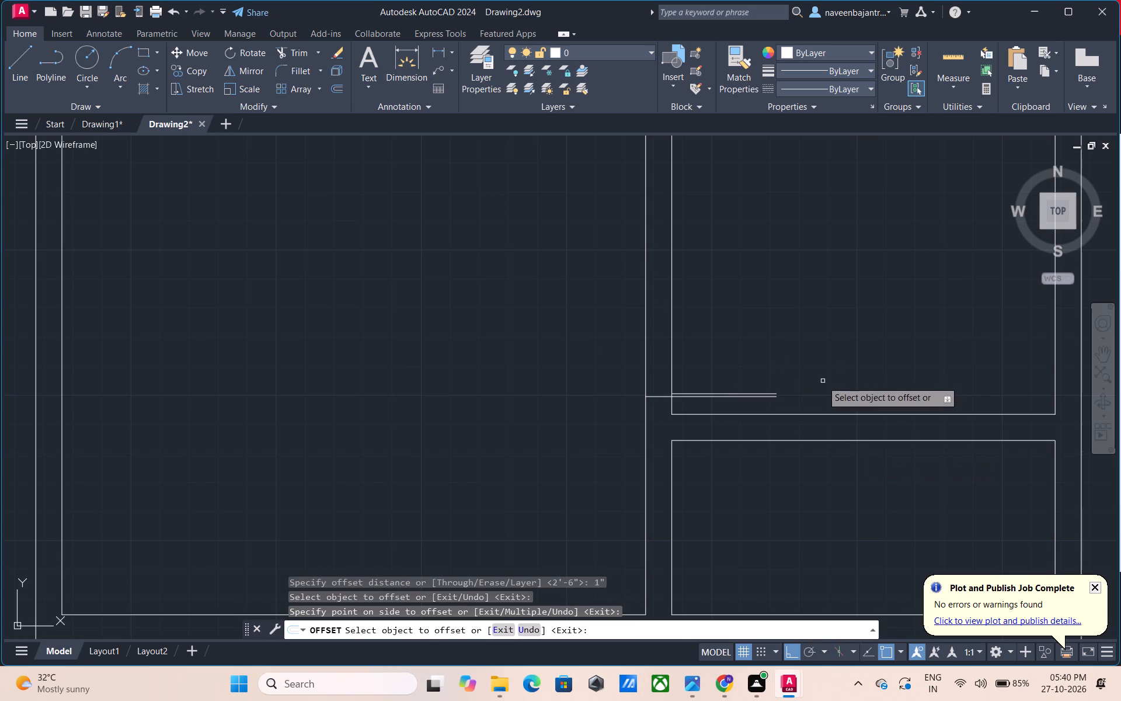
key(Escape)
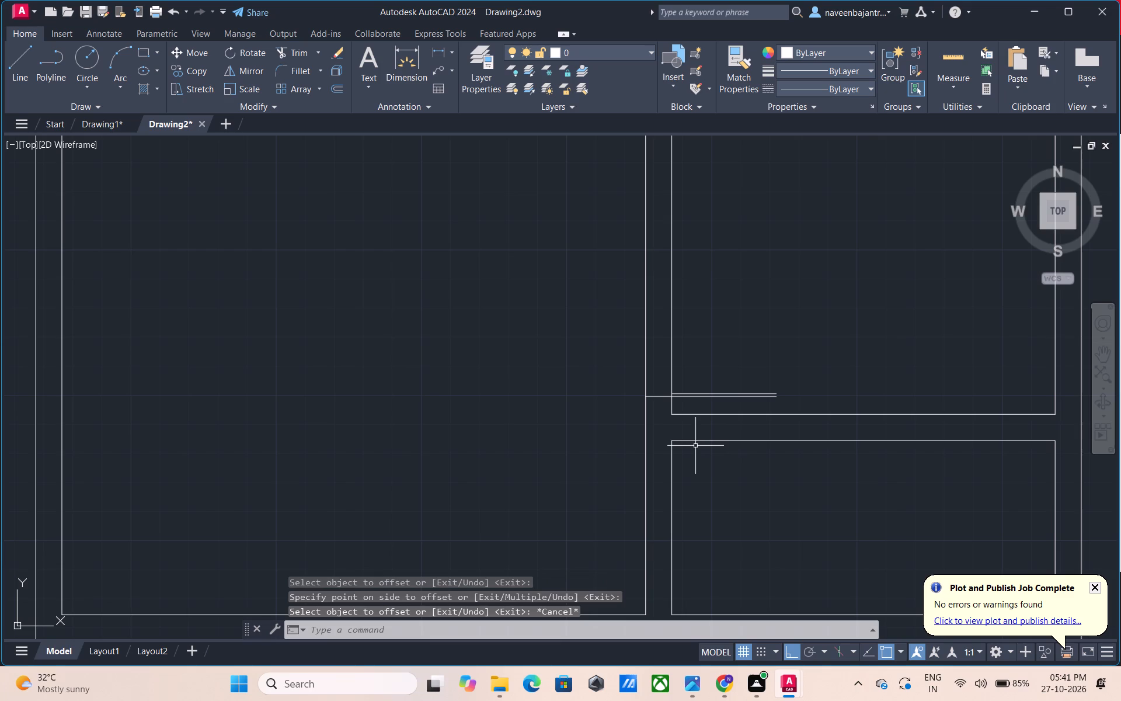
Offset the short jamb line 3' upward to set the opening width.
text(O 3')
key(Return)
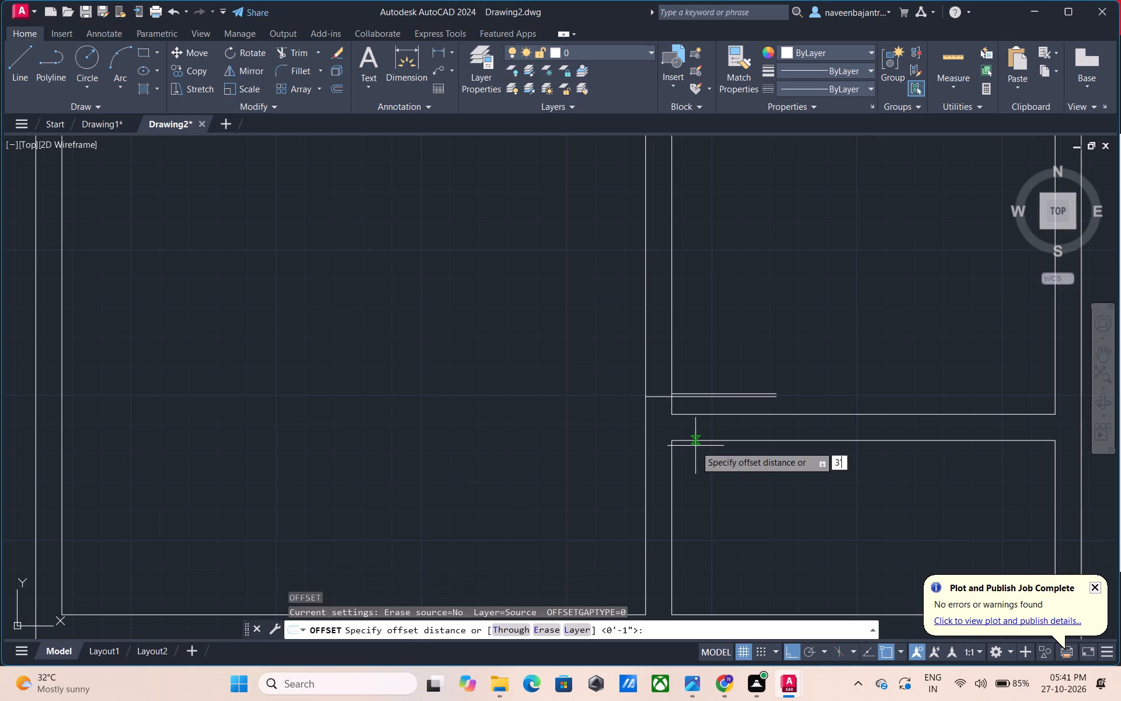
click(654, 396)
click(659, 363)
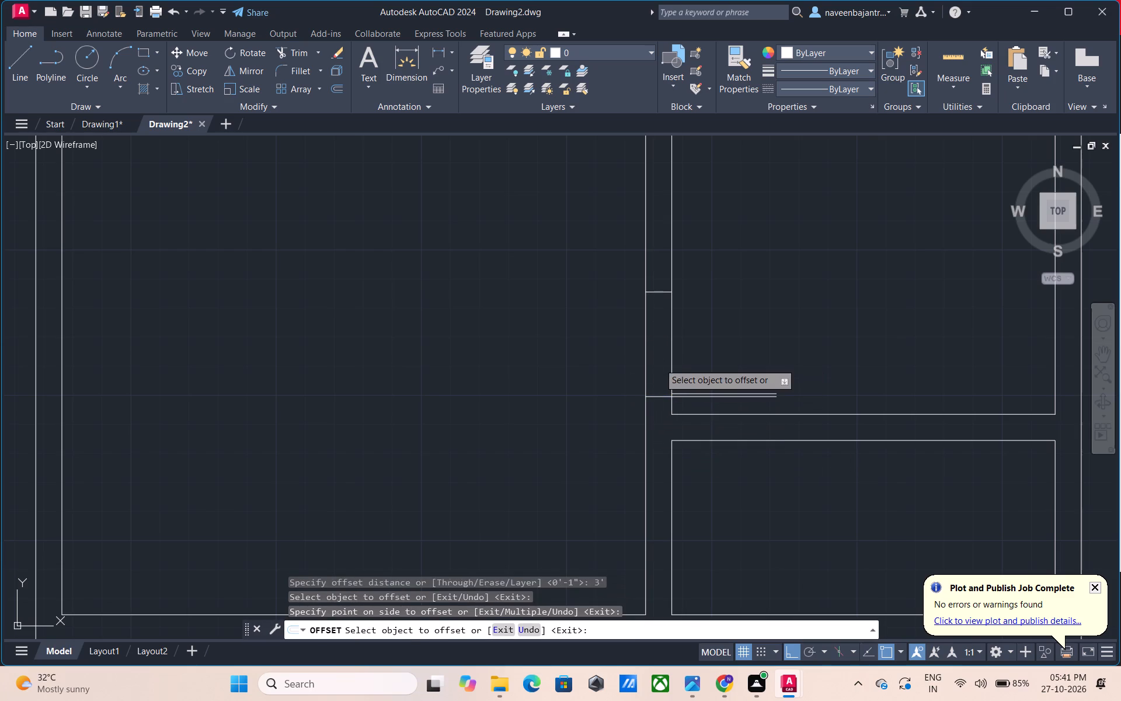
key(Escape)
Trim away the right-hand wall line between the two jambs to open the doorway.
text(TR)
key(space)
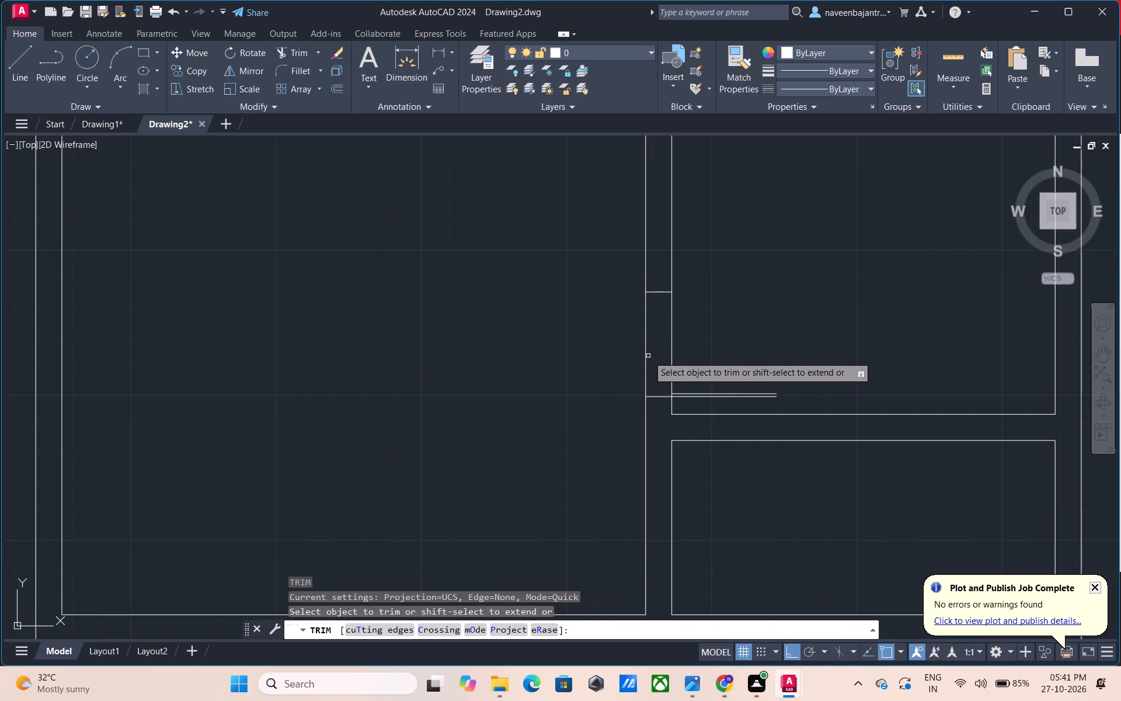
click(670, 341)
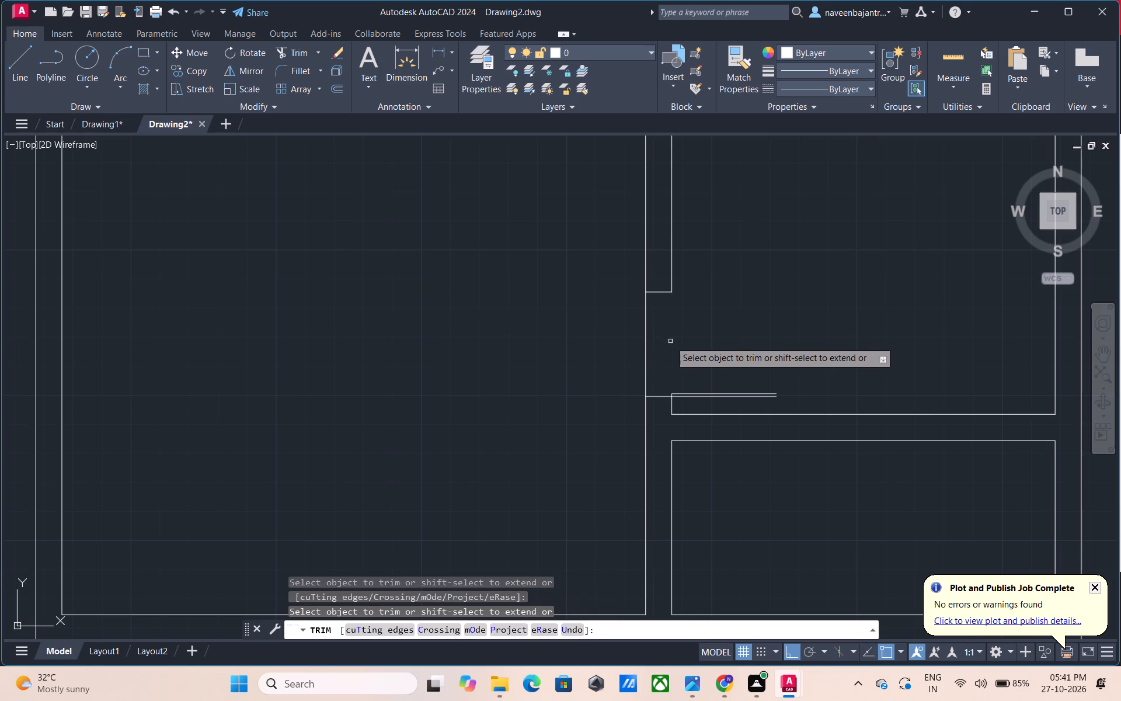
key(Escape)
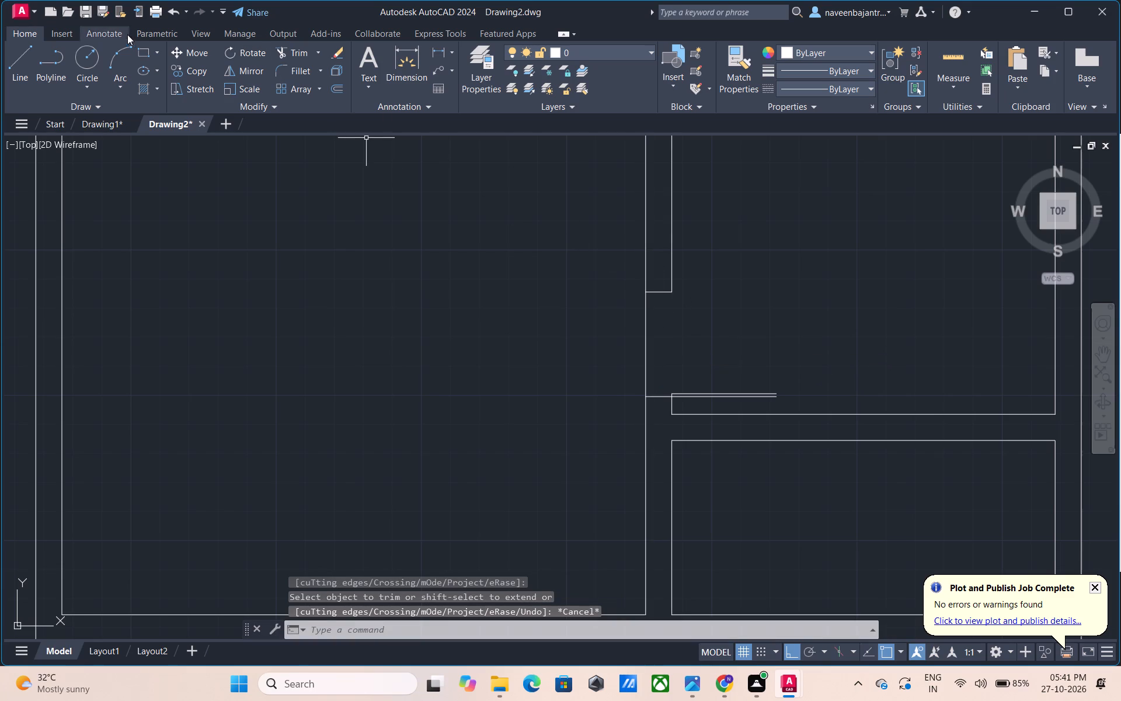
Draw a door-swing arc from the leaf's right end through the upper jamb's right end to its left end.
click(125, 54)
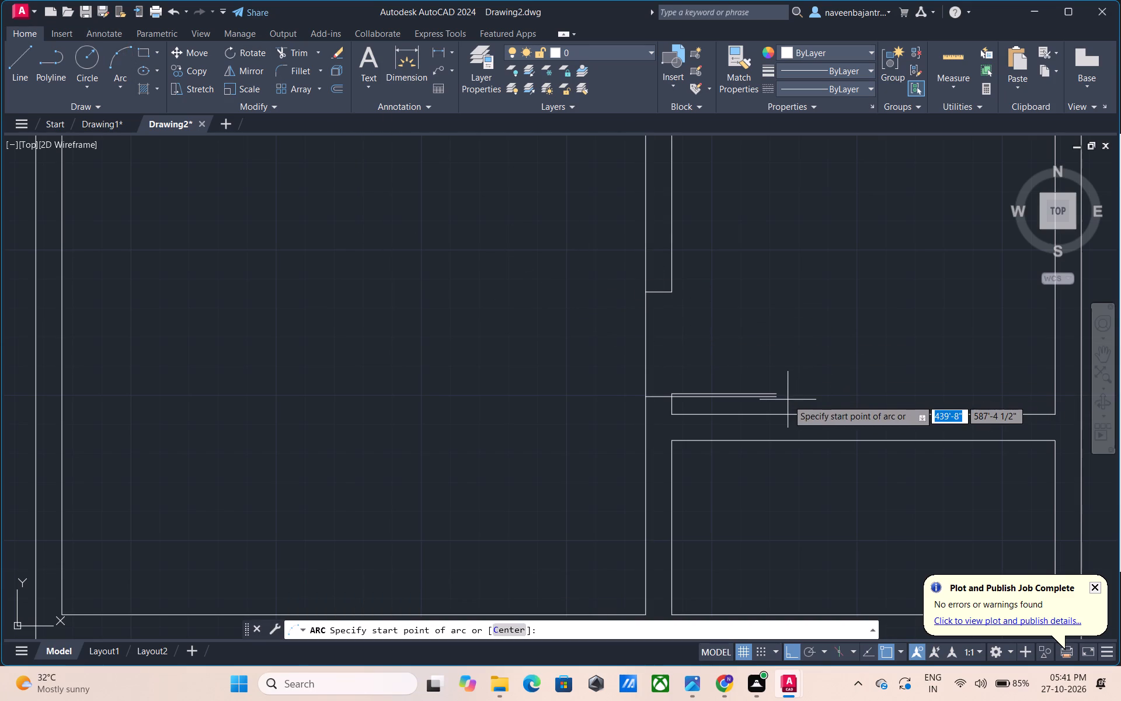
click(781, 400)
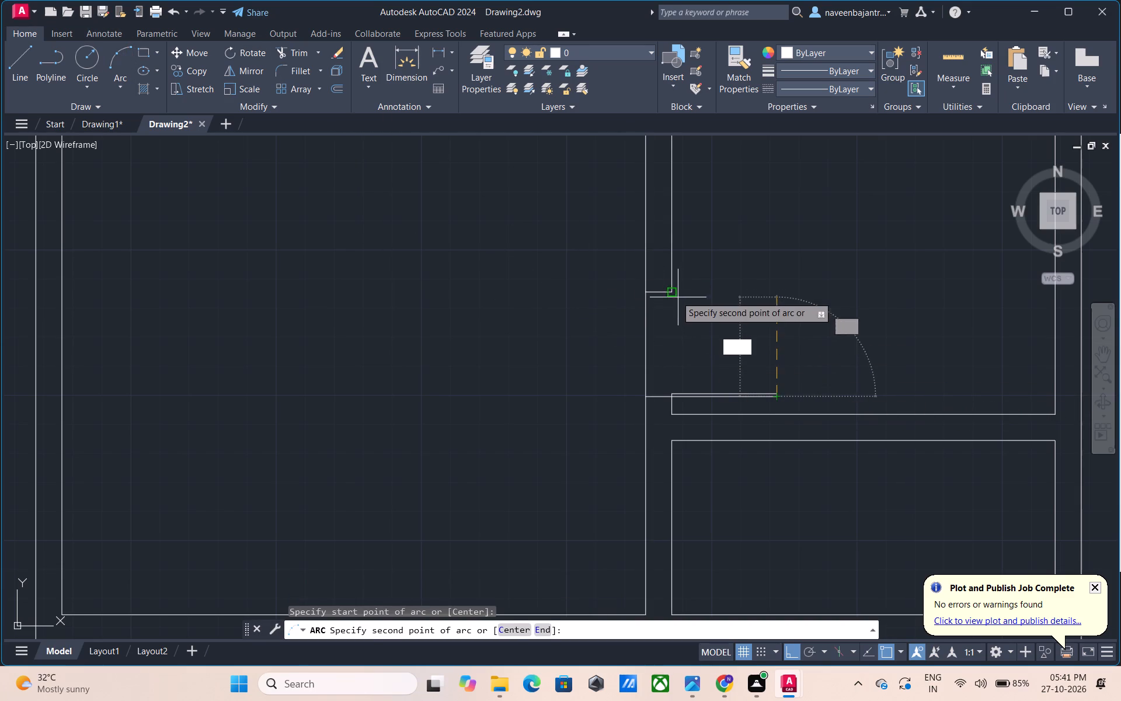
click(670, 293)
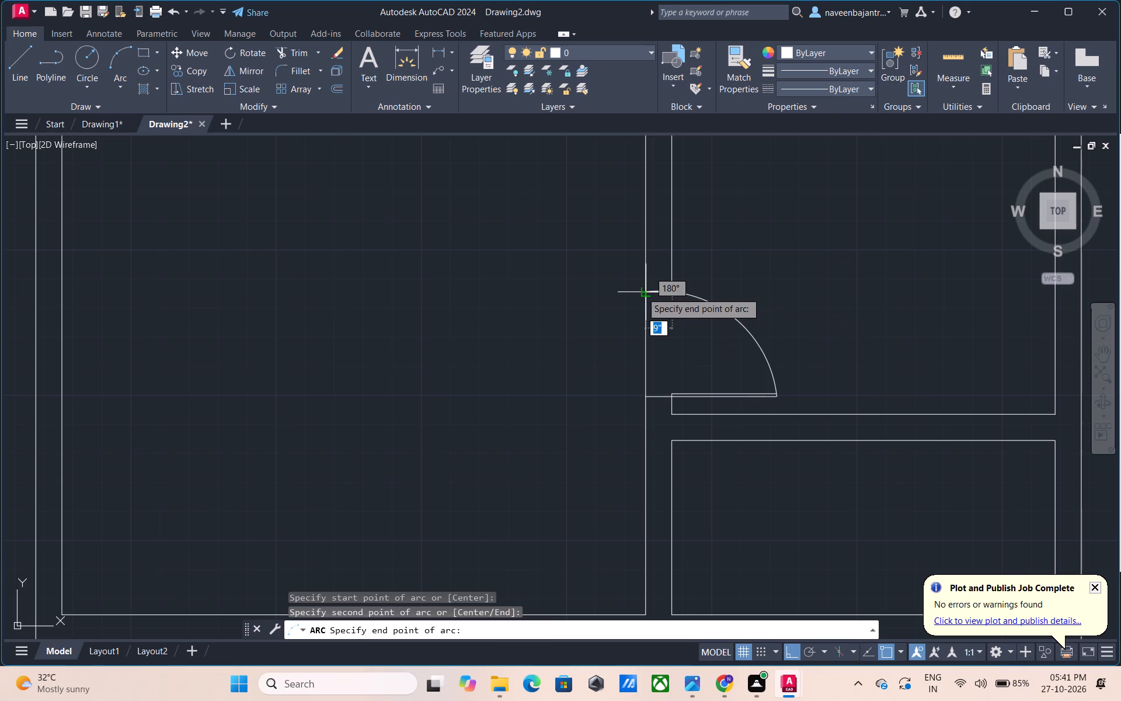
click(642, 291)
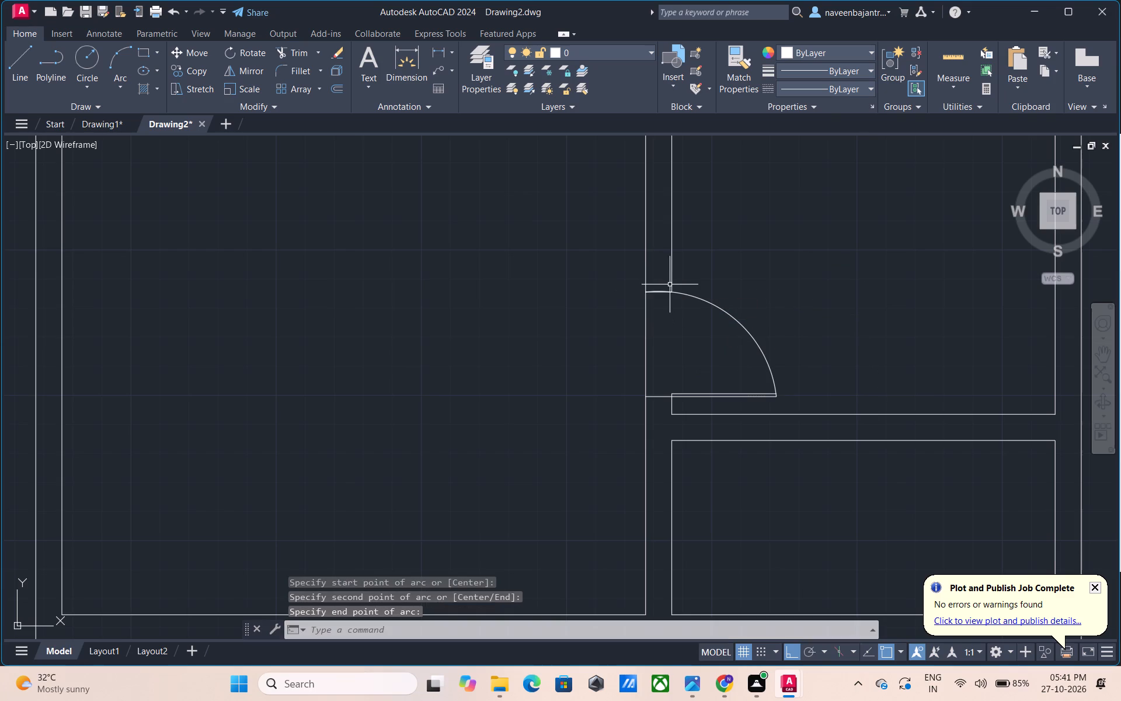
Trim away the straight upper jamb line beneath the end of the door-swing arc.
scroll(669, 287, up, 5)
key(Escape)
text(TR)
key(space)
click(615, 315)
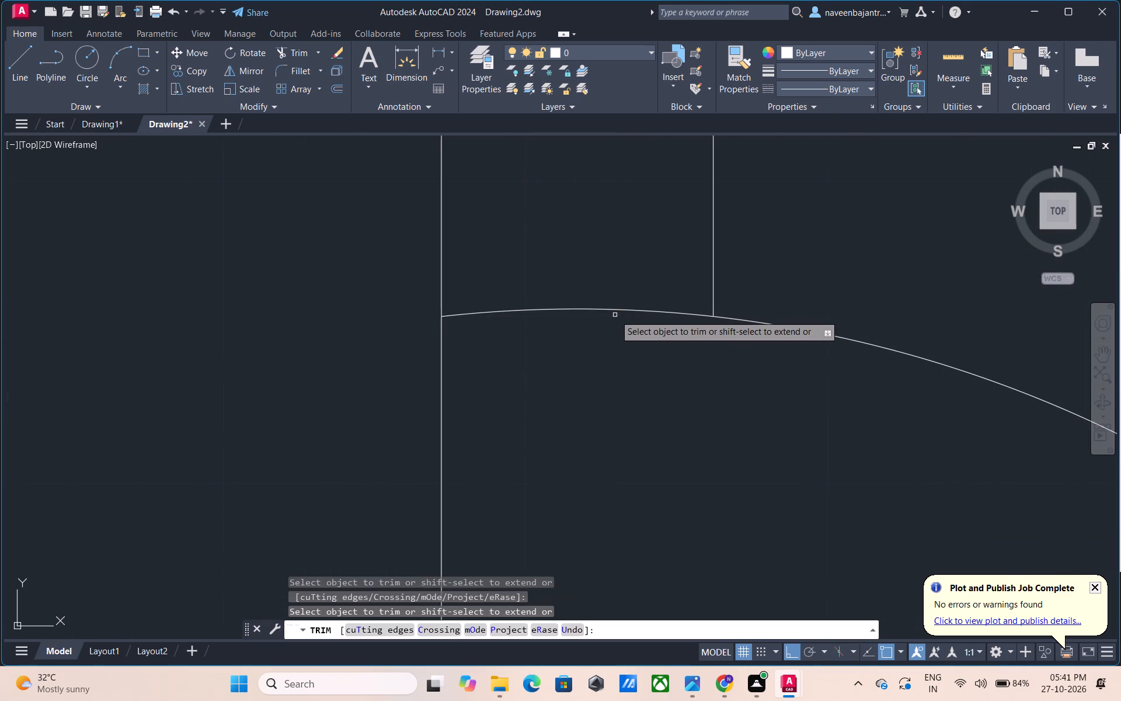
key(Escape)
Draw a short vertical line across the wall between the two lower-right rooms, near the wall's right end.
scroll(615, 315, down, 7)
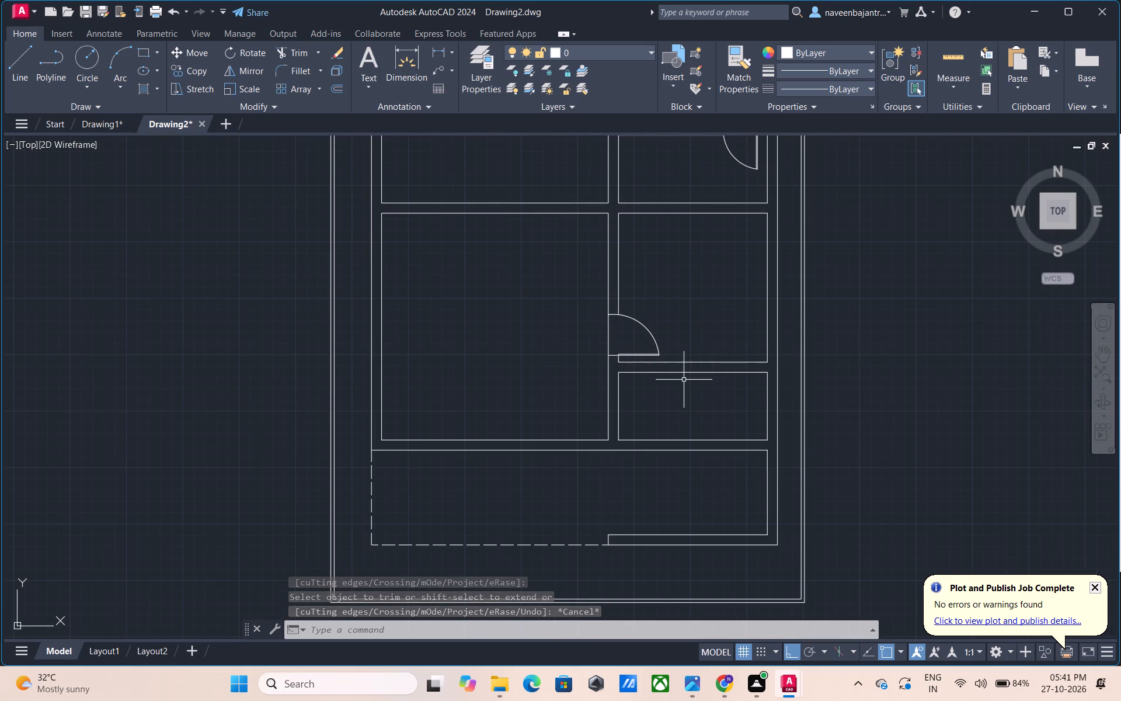
middle_drag(684, 380, 502, 408)
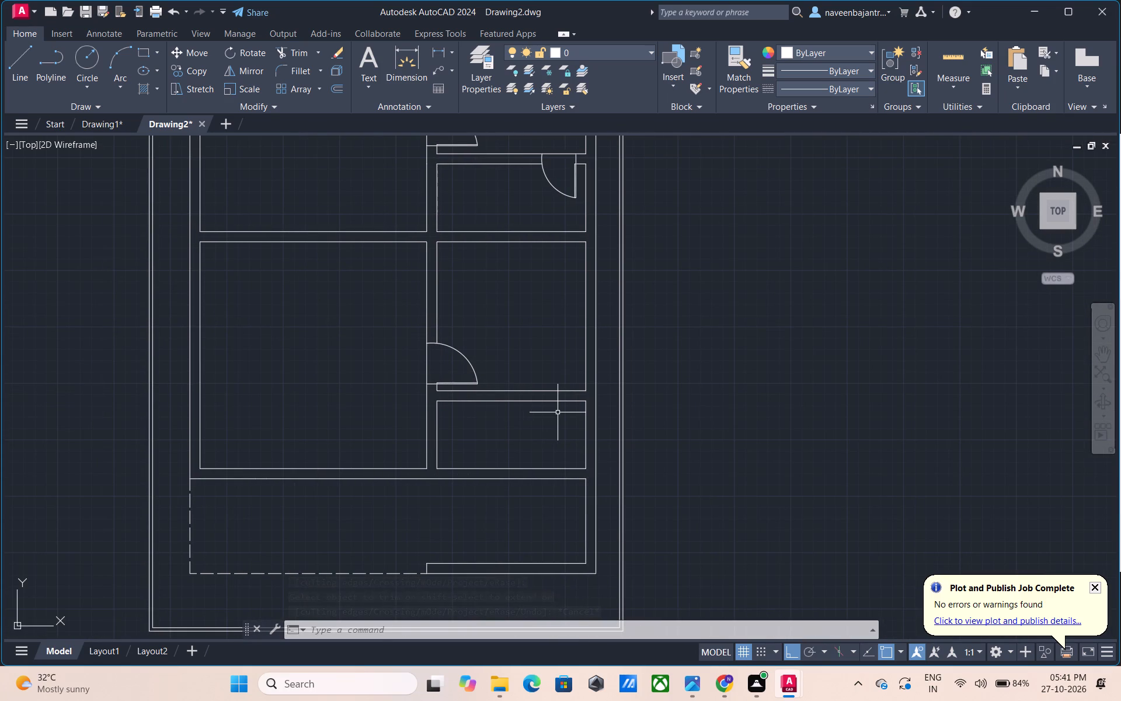
scroll(568, 412, up, 1)
key(Escape)
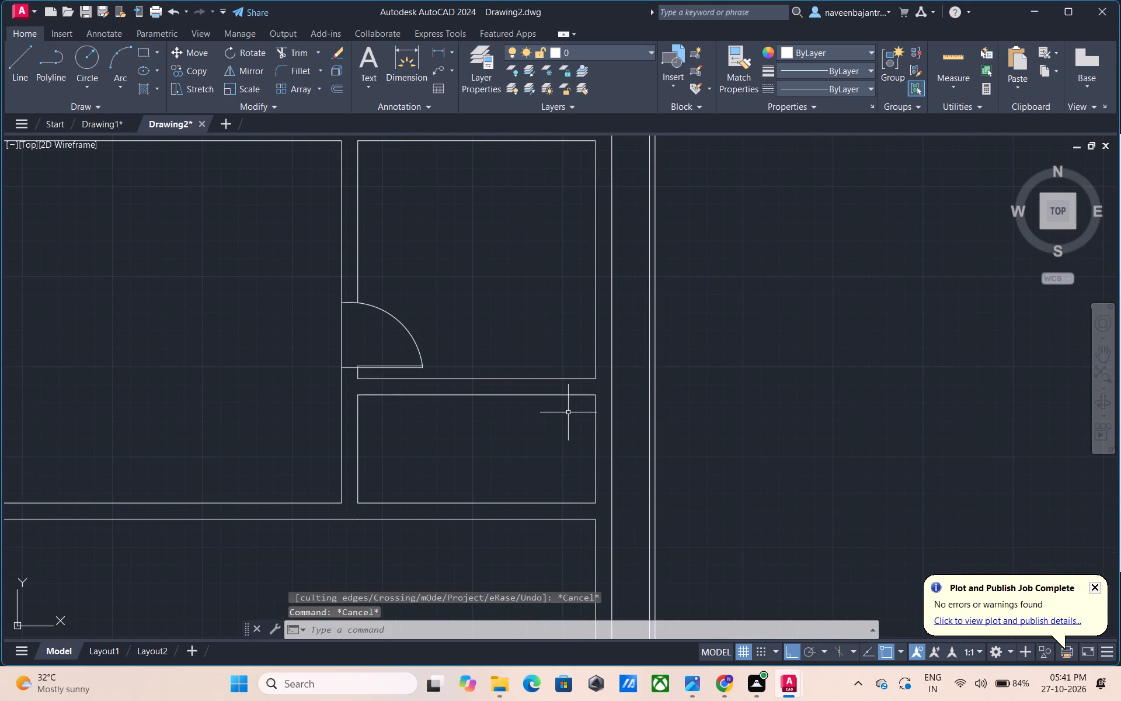
text(L)
key(space)
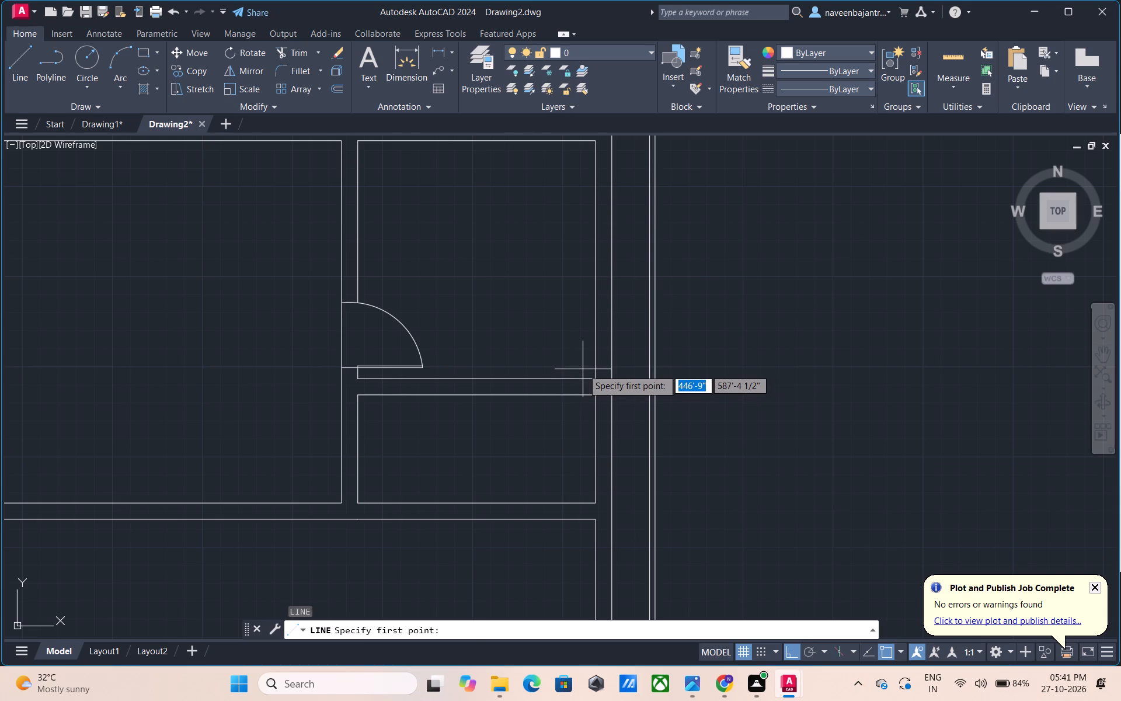
click(583, 367)
click(583, 415)
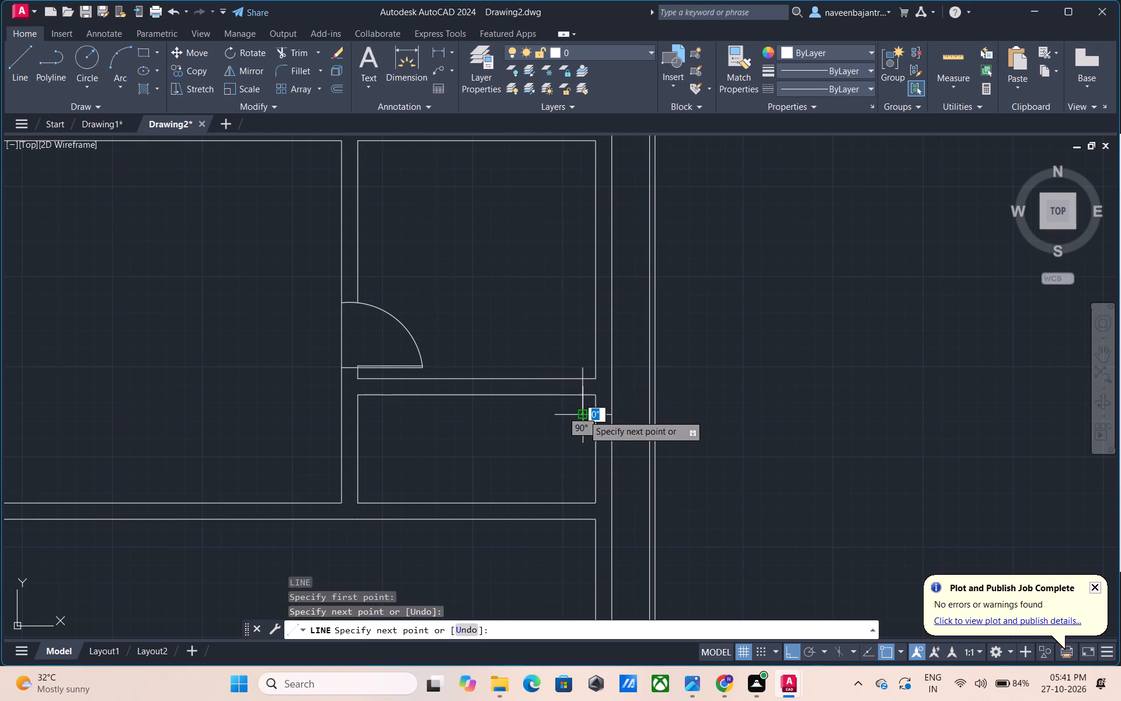
key(Escape)
Trim the short vertical line's lower and upper overhangs so it spans only the wall thickness as a jamb.
text(TR)
key(space)
click(583, 415)
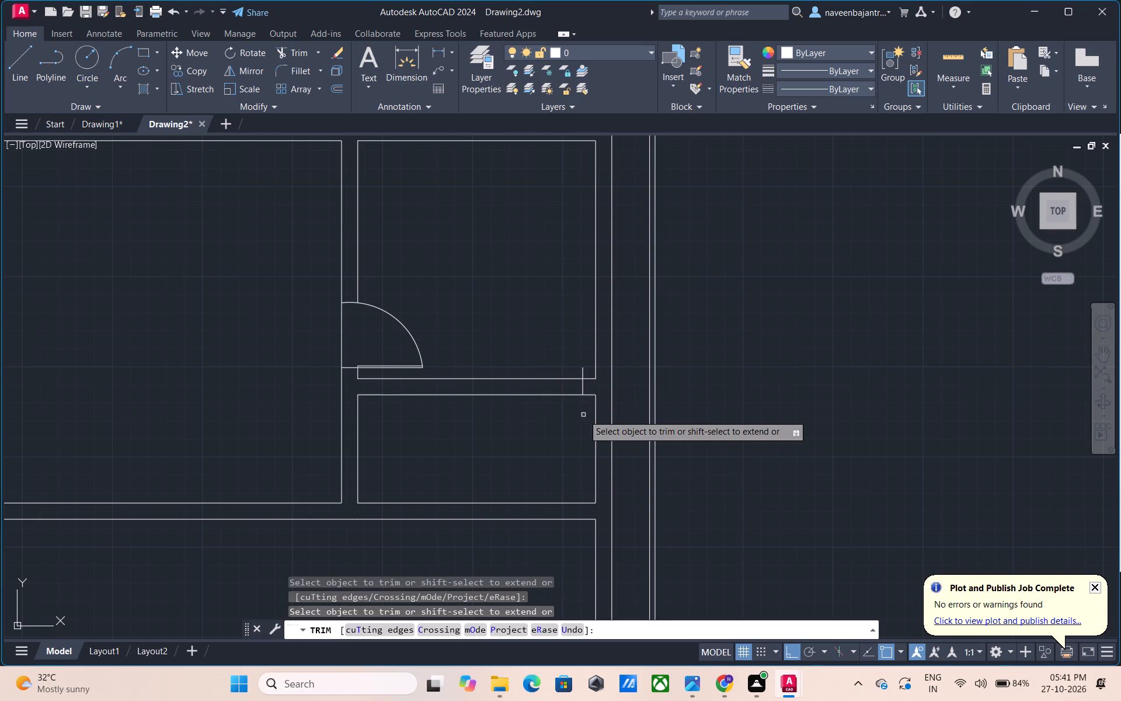
click(582, 372)
key(Escape)
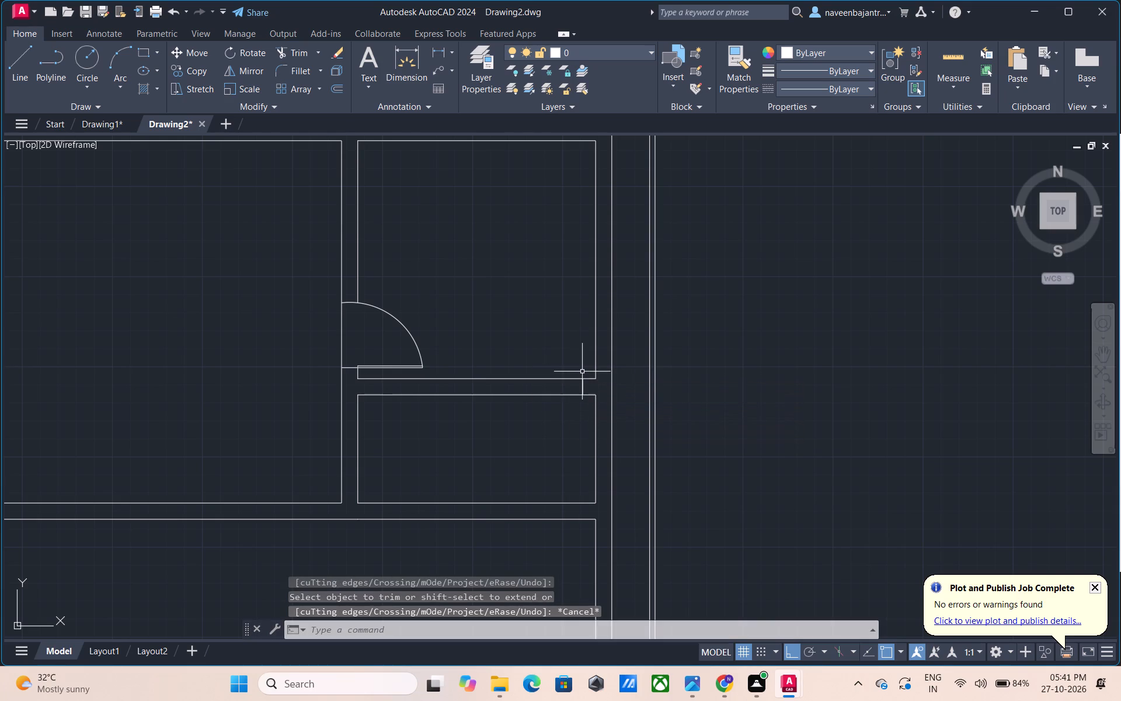
Draw a 2.5' vertical door-leaf line downward from the jamb line's lower end into the small lower-right room.
text(L)
key(space)
click(583, 392)
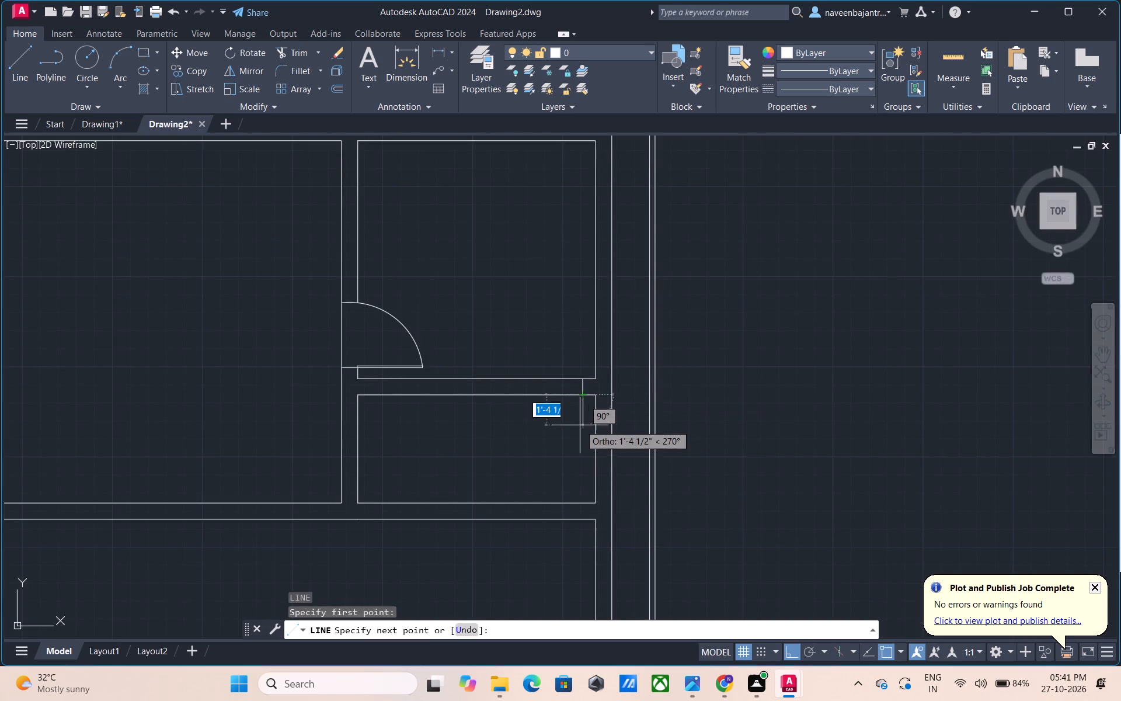
text(2.5')
key(Return)
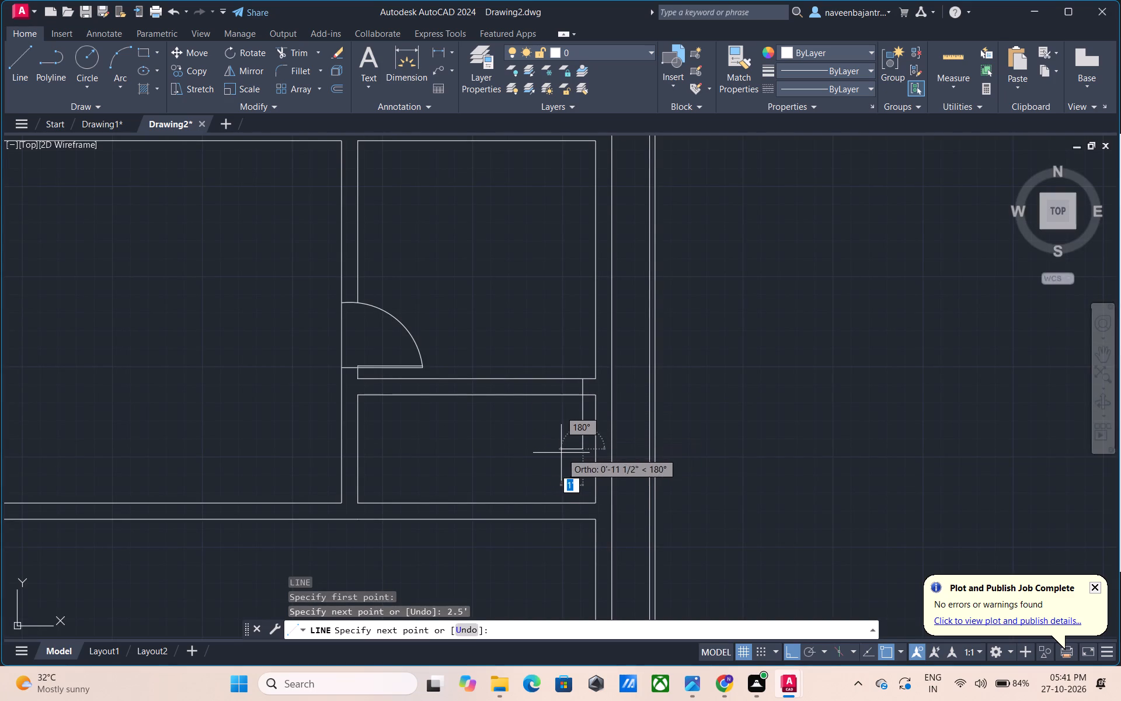
Offset the vertical door-leaf line in the small lower-right room by 1" to the left to give the leaf thickness.
key(Escape)
key(Escape)
text(O 1")
key(Return)
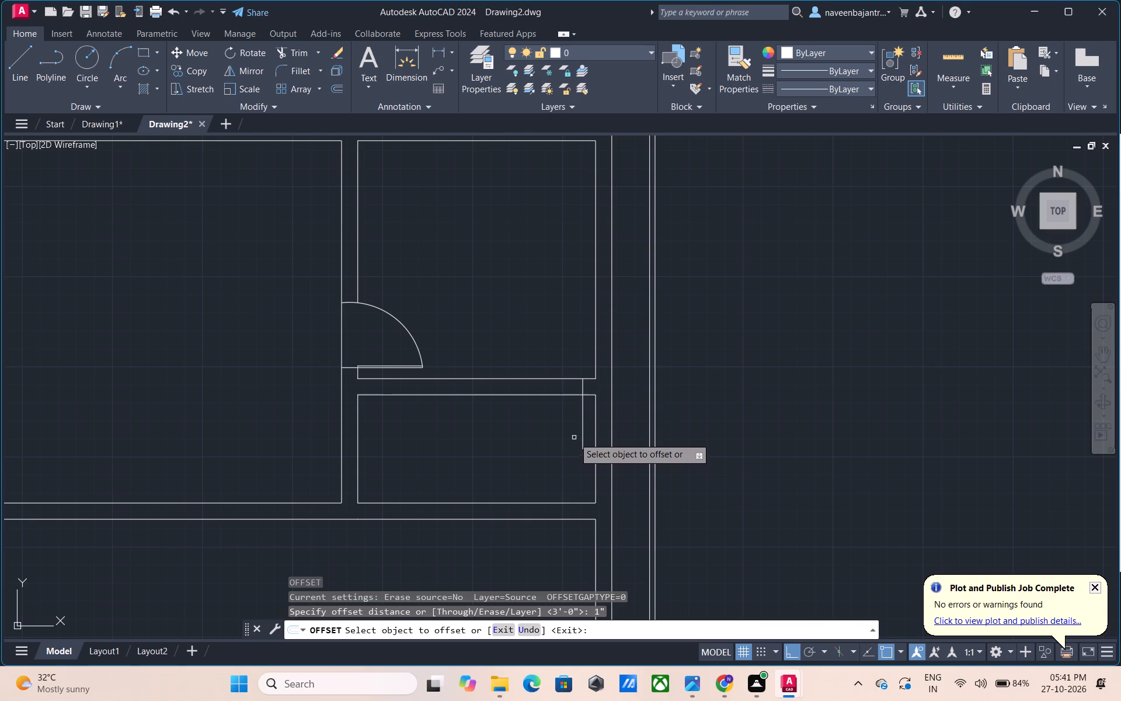
click(582, 426)
click(566, 429)
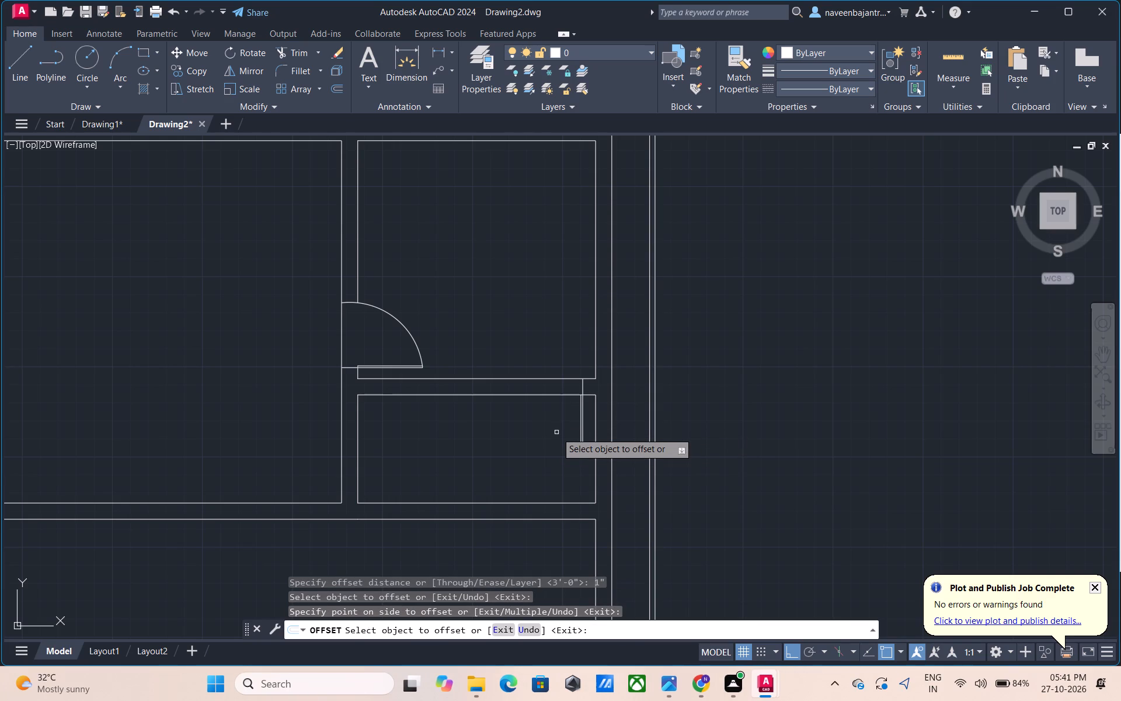
key(Escape)
Offset the jamb line above the door leaf 2.5' to the left within the wall to mark the opening's other side.
text(O 2.5')
key(Return)
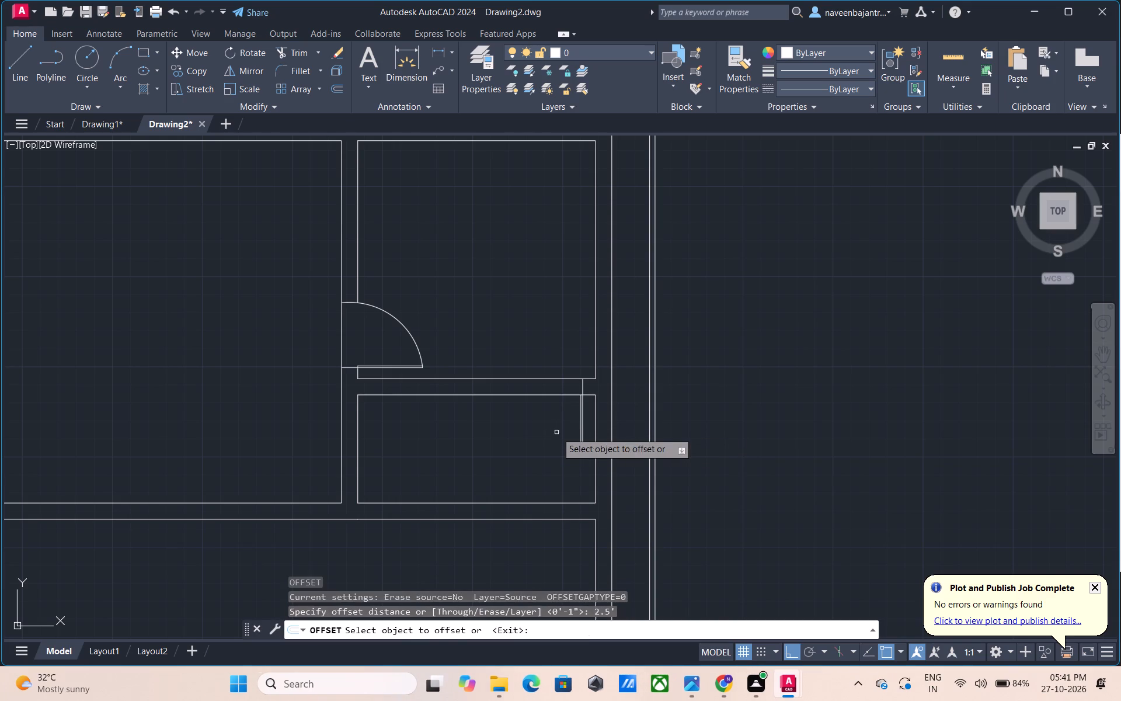
drag(582, 388, 575, 389)
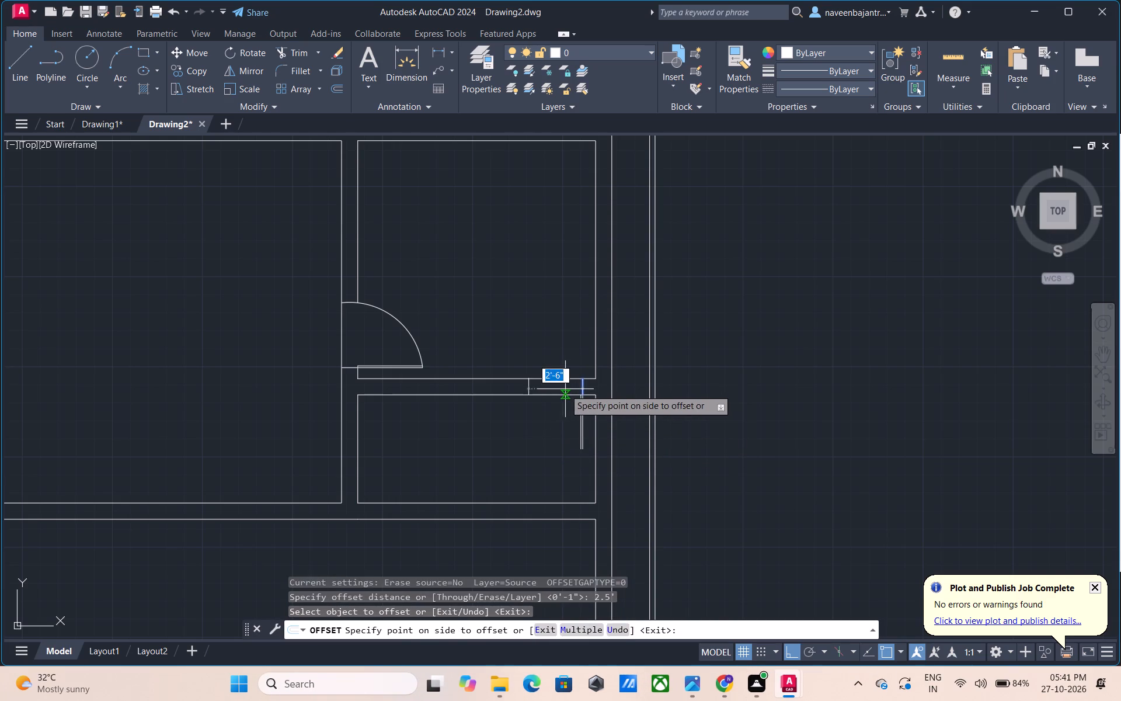
click(565, 389)
key(Escape)
Trim away the lower wall line between the two jambs of the small lower-right room's door opening.
text(TR)
key(space)
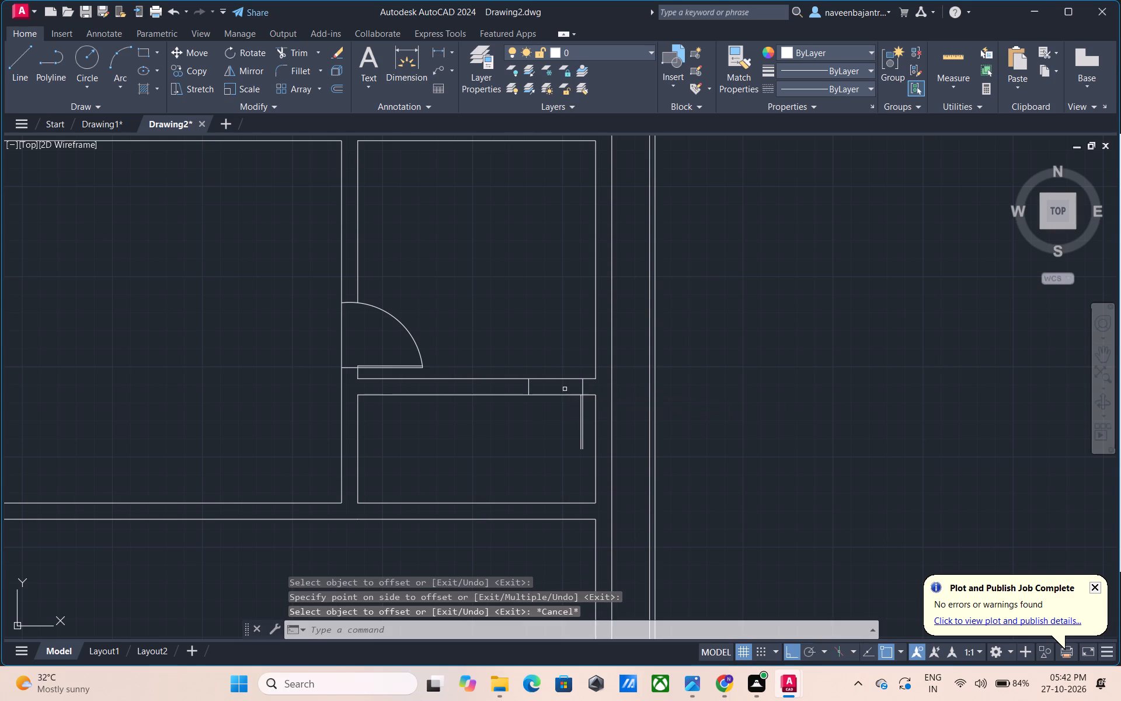
click(559, 395)
key(Escape)
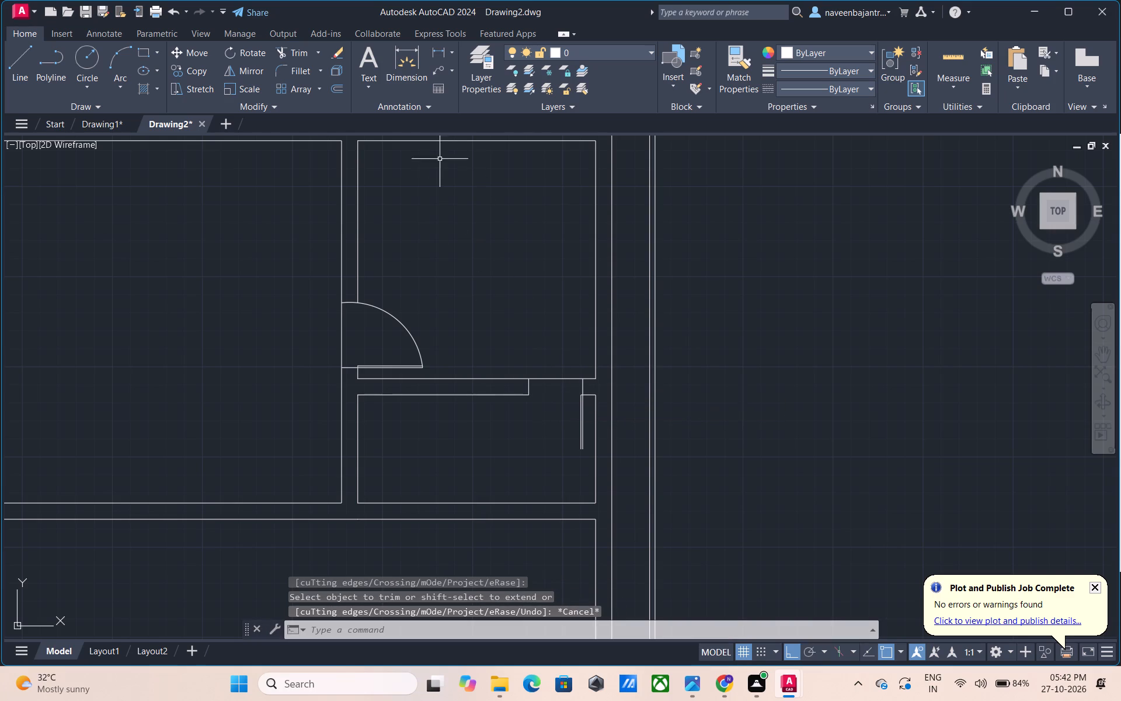
Draw the door-swing arc from the leaf's lower end through the left jamb's lower end to its upper end.
click(128, 60)
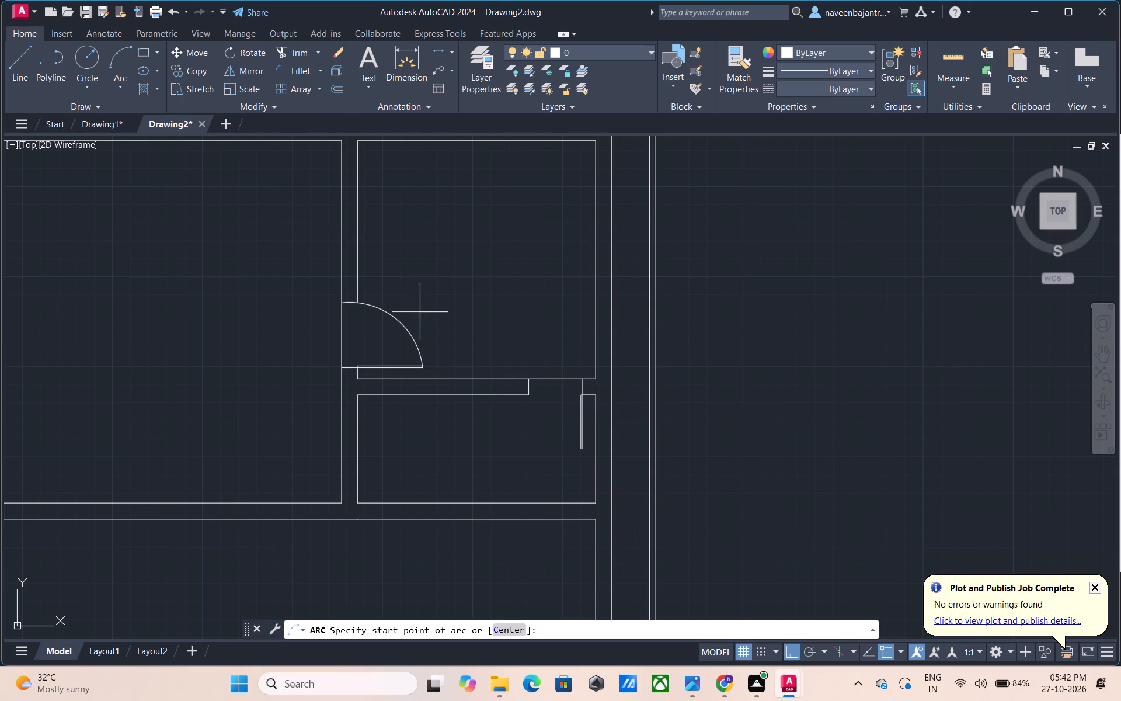
scroll(596, 450, up, 2)
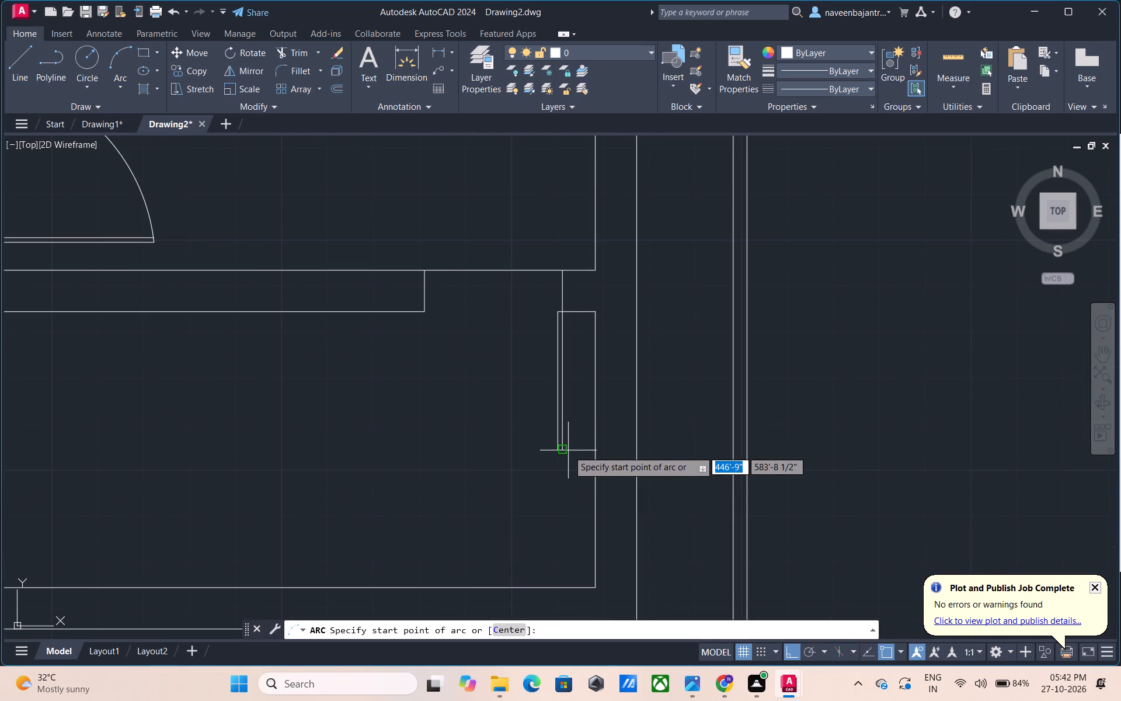
click(562, 450)
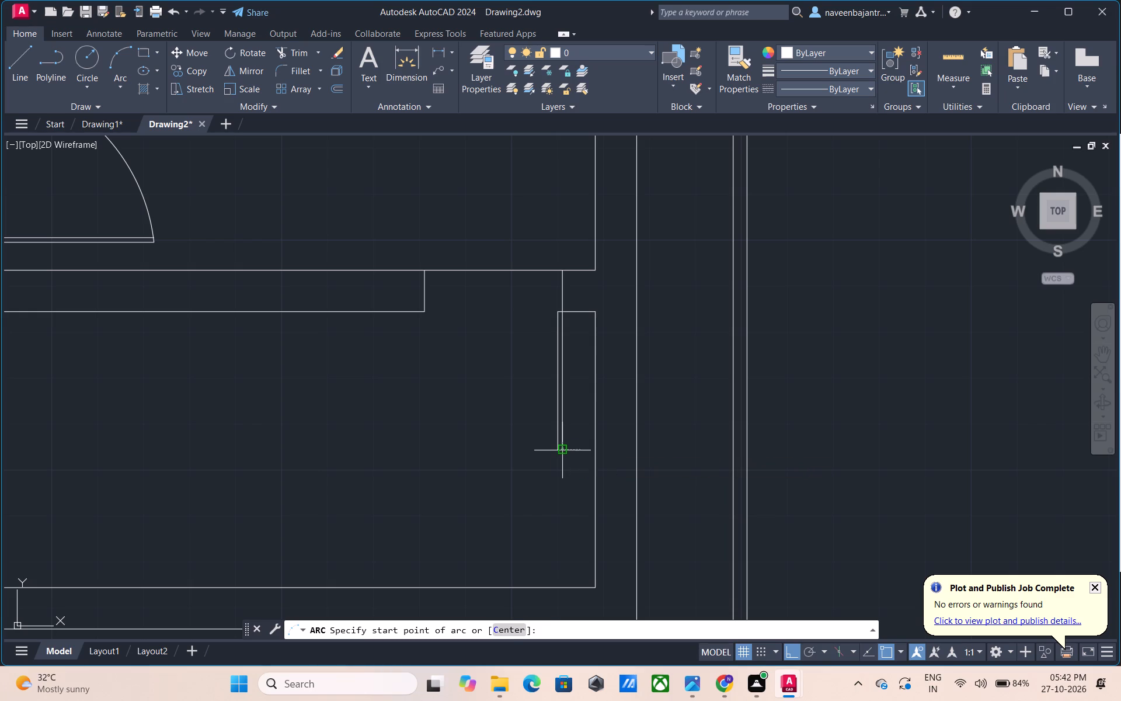
click(424, 310)
click(424, 271)
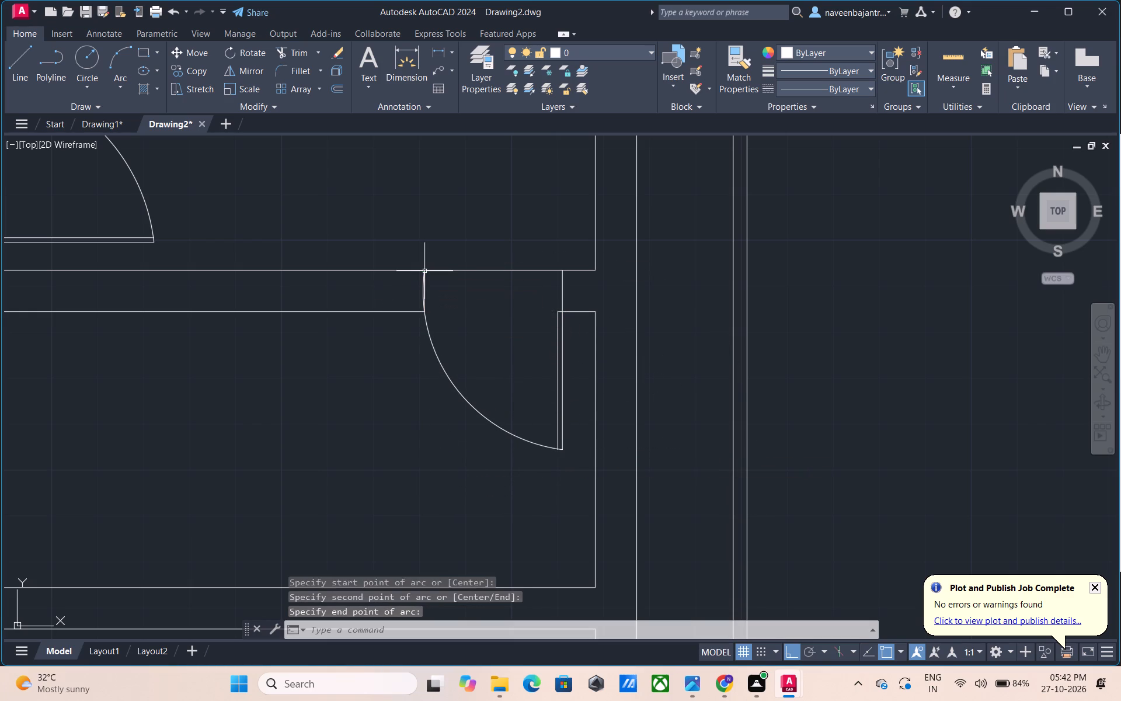
key(Escape)
Trim away the straight left jamb line beside the end of the new door-swing arc.
scroll(437, 309, up, 3)
text(TR)
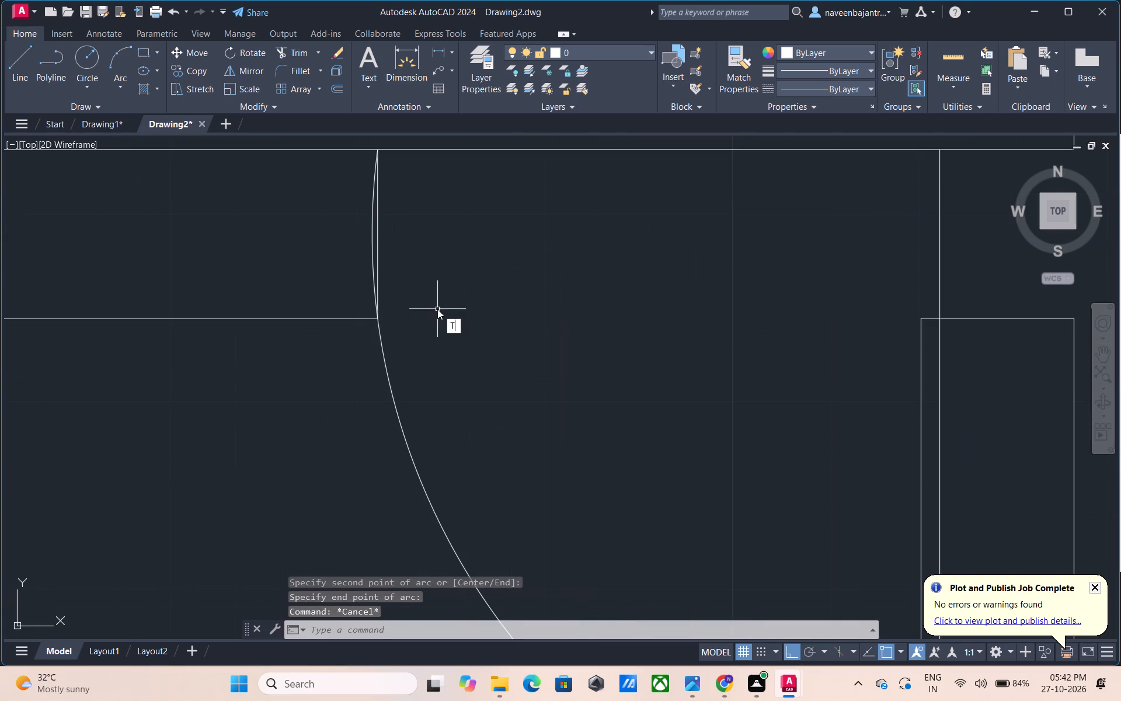
key(space)
click(377, 266)
key(Escape)
Draw a short vertical line down across the wall between the large lower-left room and the front area, near the wall's left end.
scroll(401, 279, down, 2)
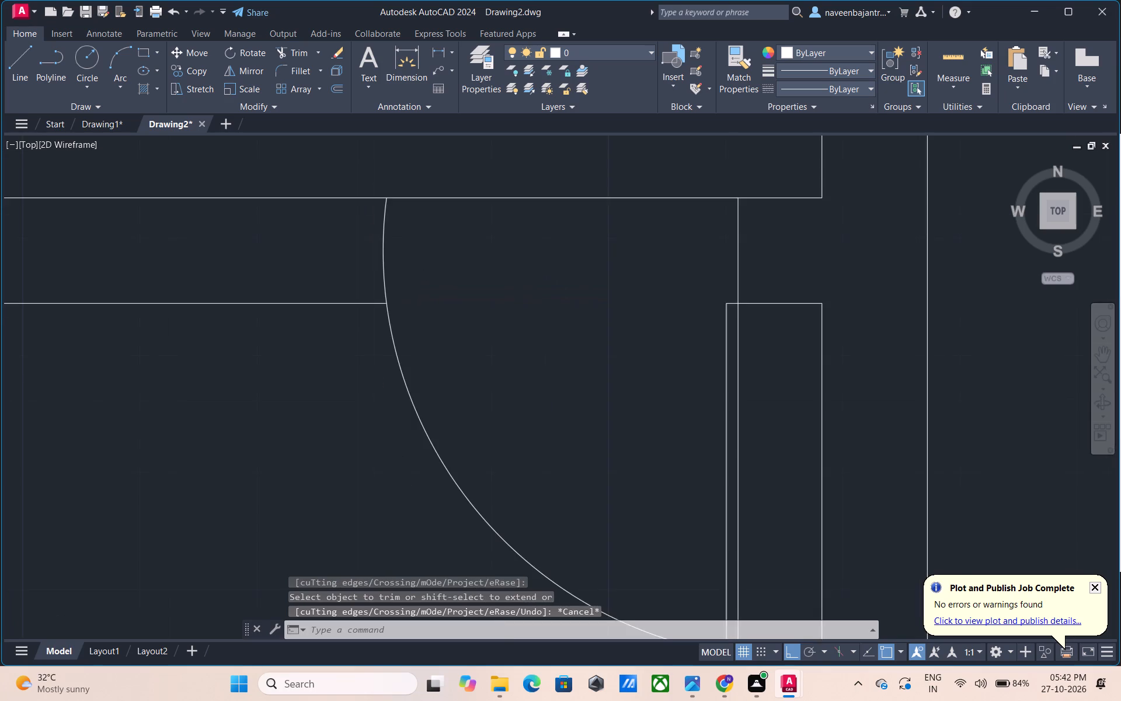
scroll(401, 279, down, 4)
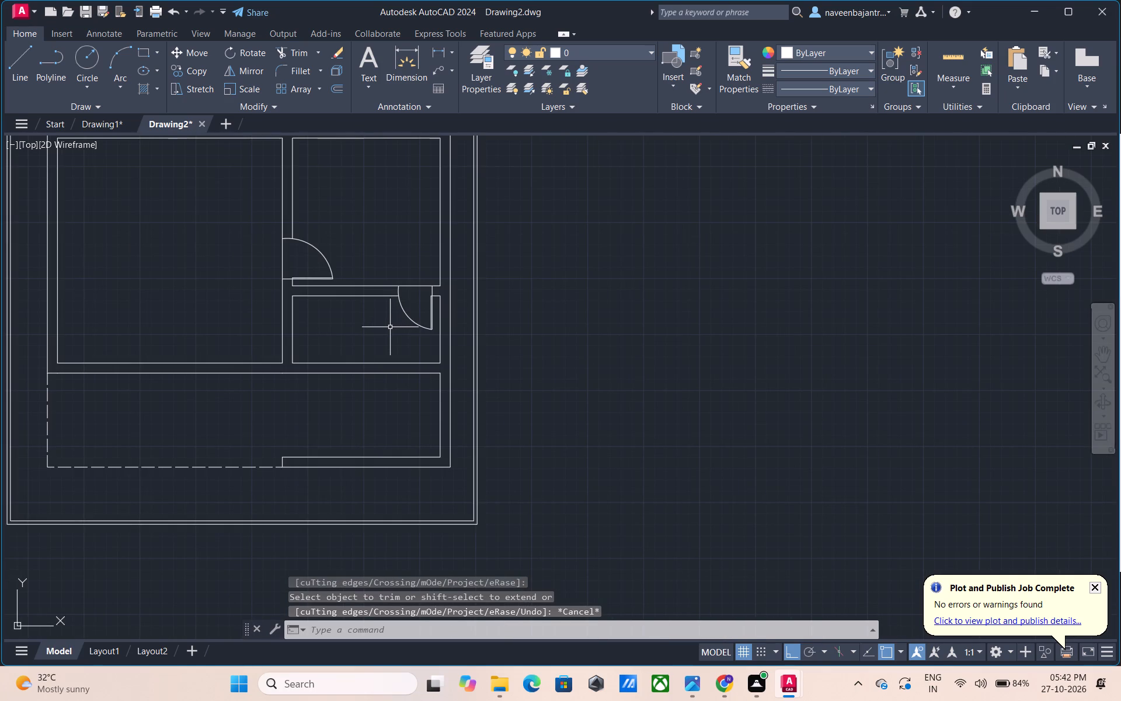
middle_drag(382, 330, 611, 336)
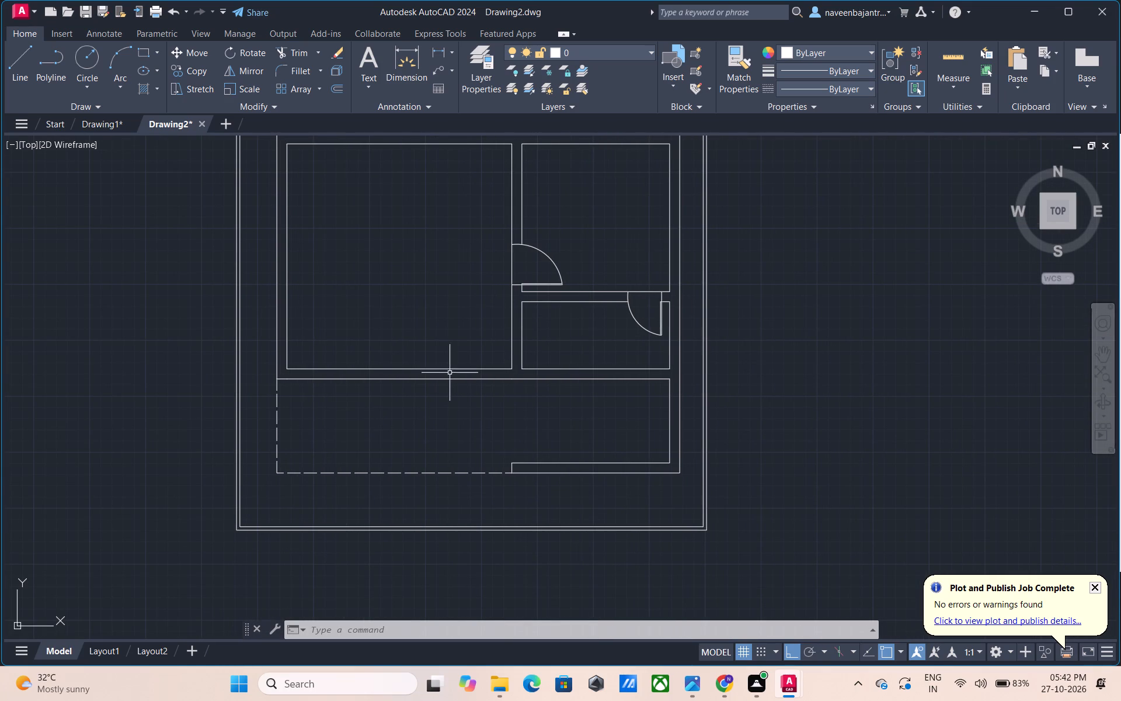
scroll(319, 373, up, 2)
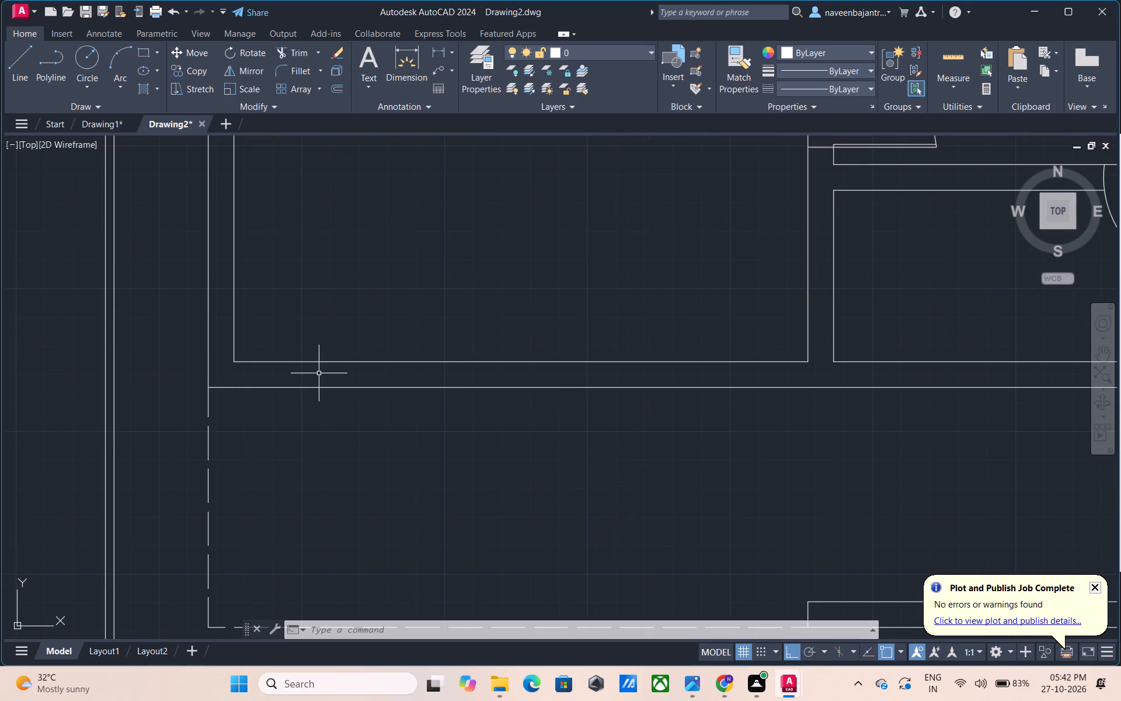
key(Escape)
text(L)
key(space)
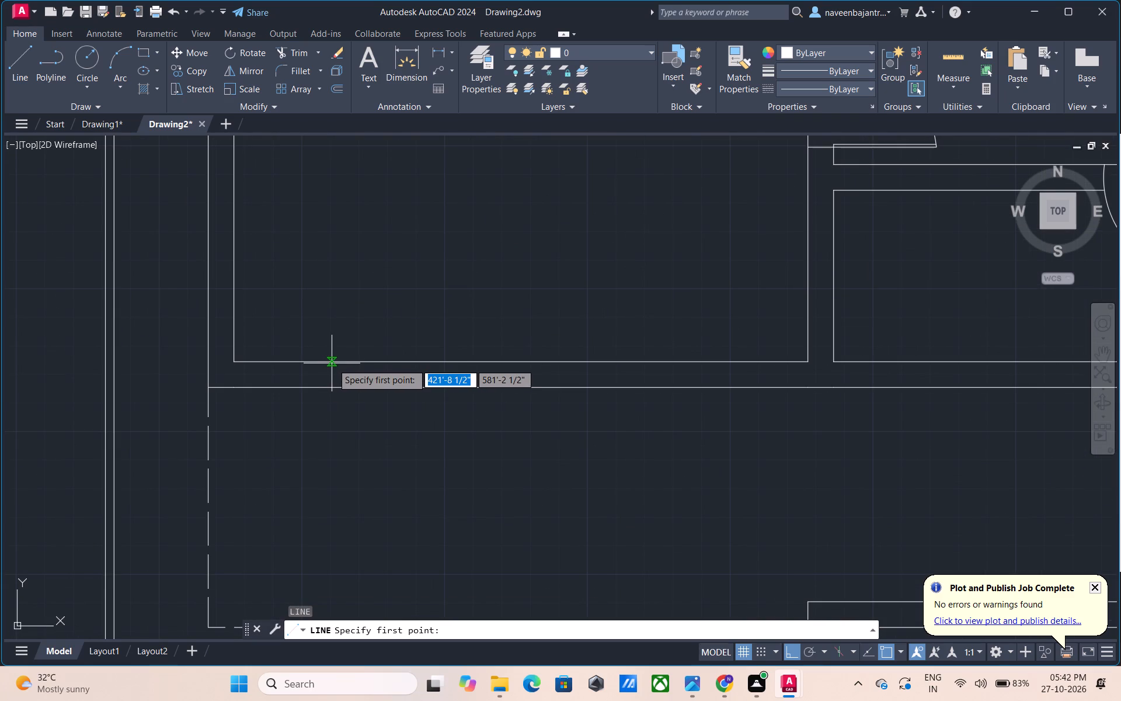
click(332, 363)
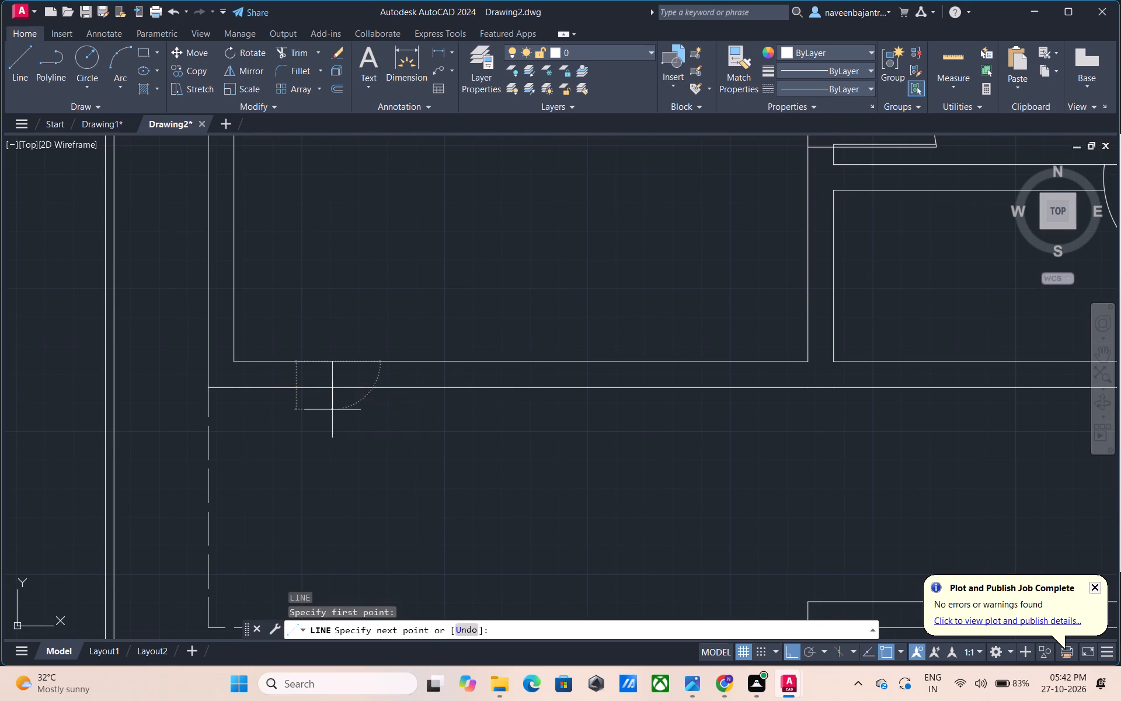
click(332, 410)
key(Escape)
Trim the short vertical line's overhang below the wall so it spans only the wall thickness as a jamb.
text(TR)
key(space)
click(332, 406)
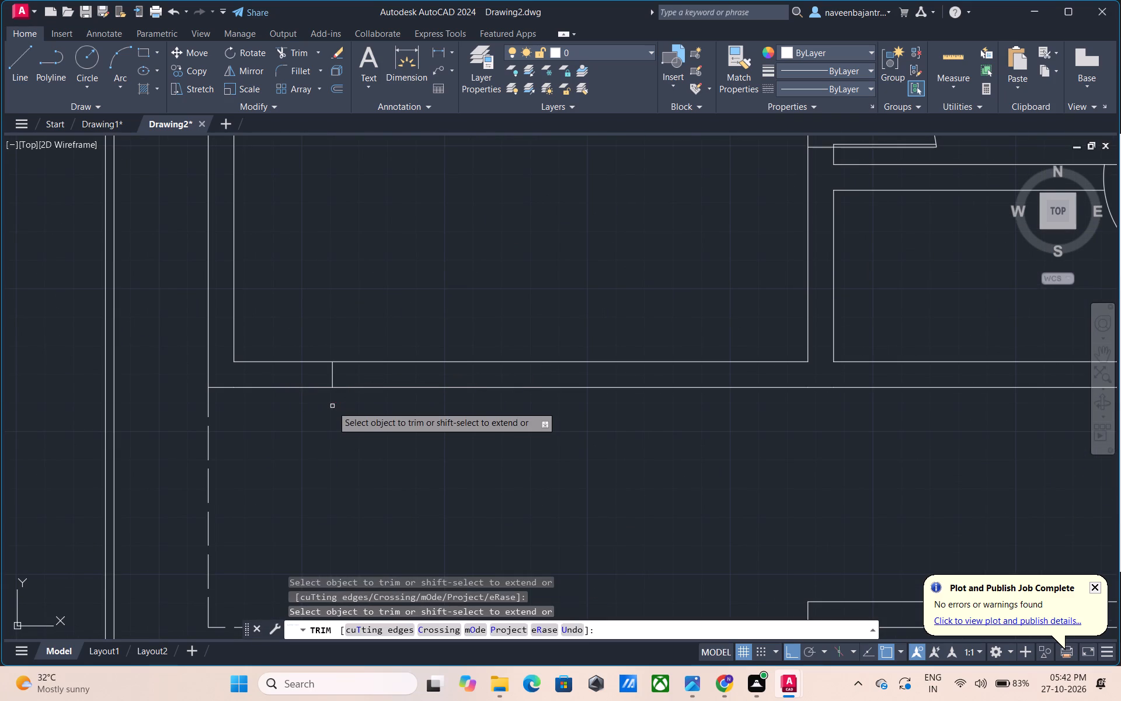
key(Escape)
Offset the jamb line 2' to the right twice in succession to mark the middle and far side of a double door.
key(Escape)
text(O 2')
key(Return)
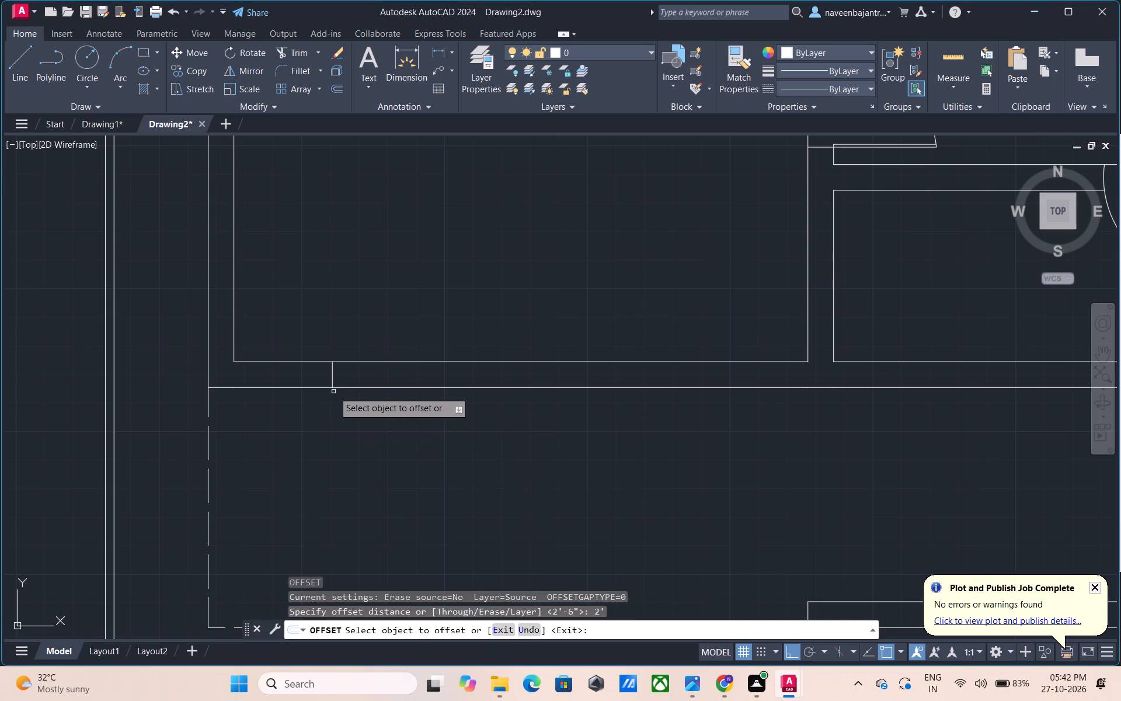
click(330, 380)
click(367, 373)
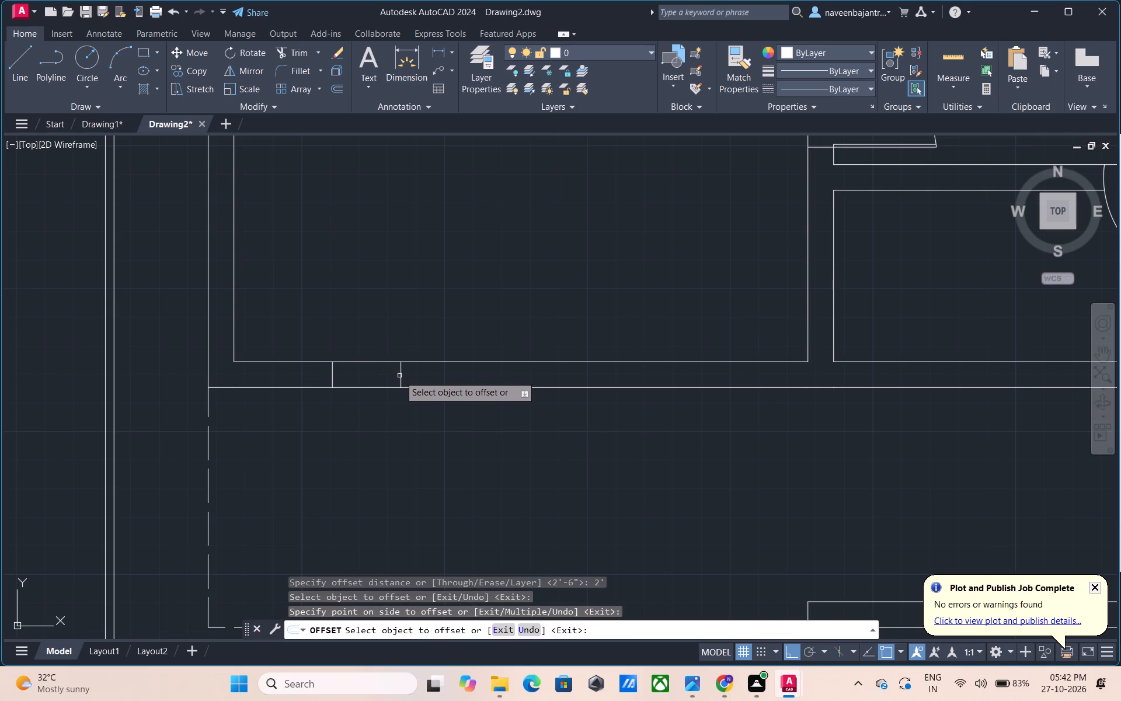
click(401, 377)
click(422, 377)
key(Escape)
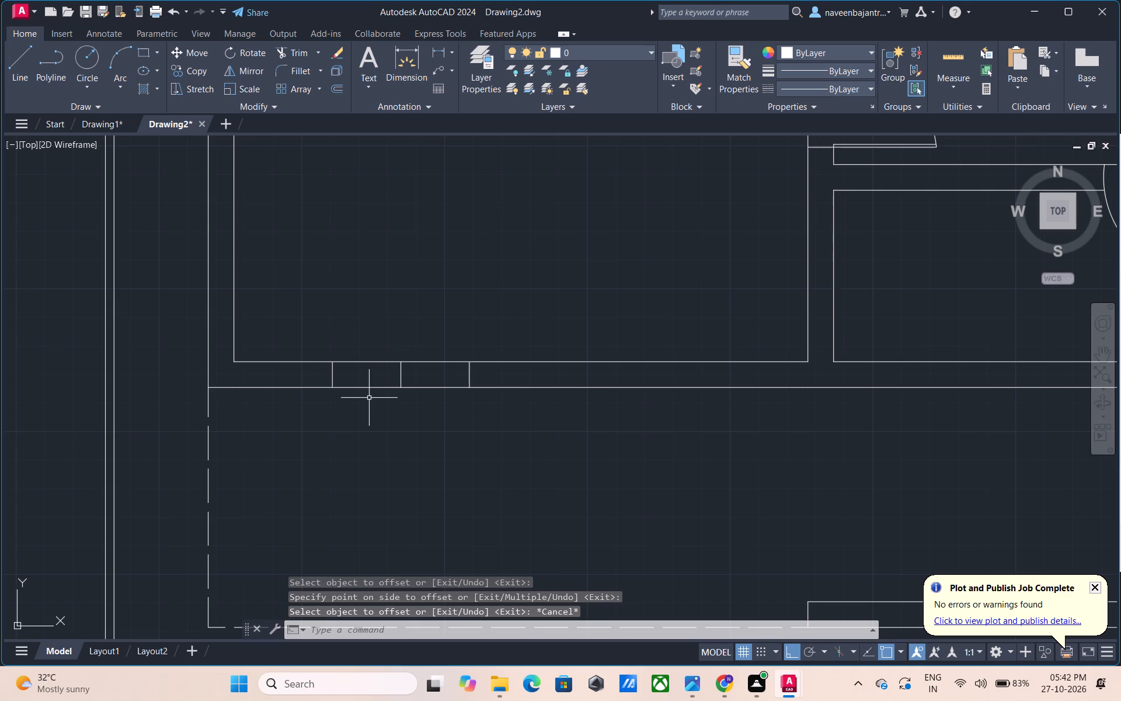
Draw 2' vertical door-leaf lines upward into the large room from the upper ends of the two outer jamb lines.
text(L)
key(space)
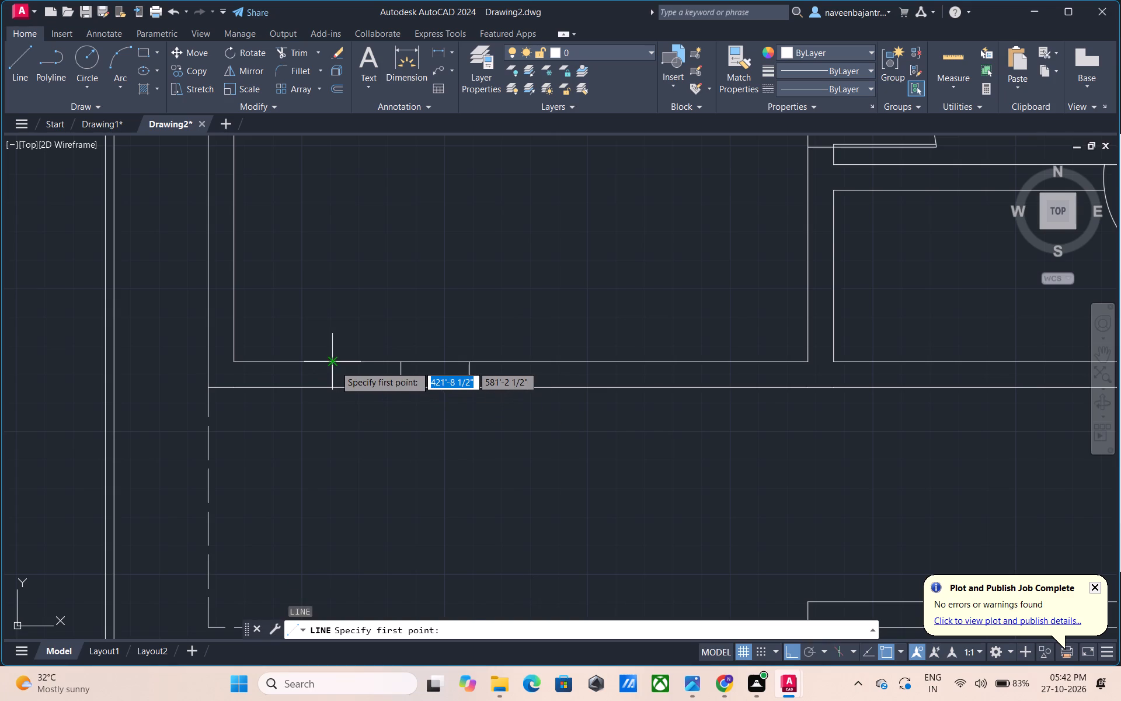
click(335, 366)
text(2')
key(Return)
key(Escape)
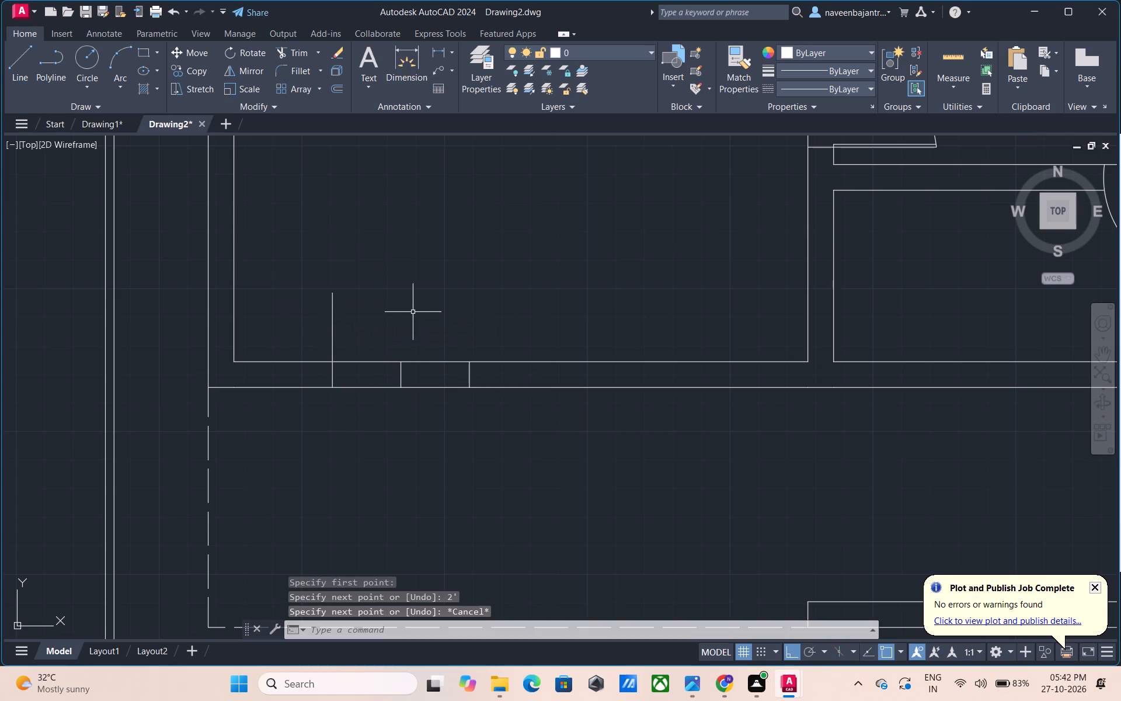
text(L)
key(space)
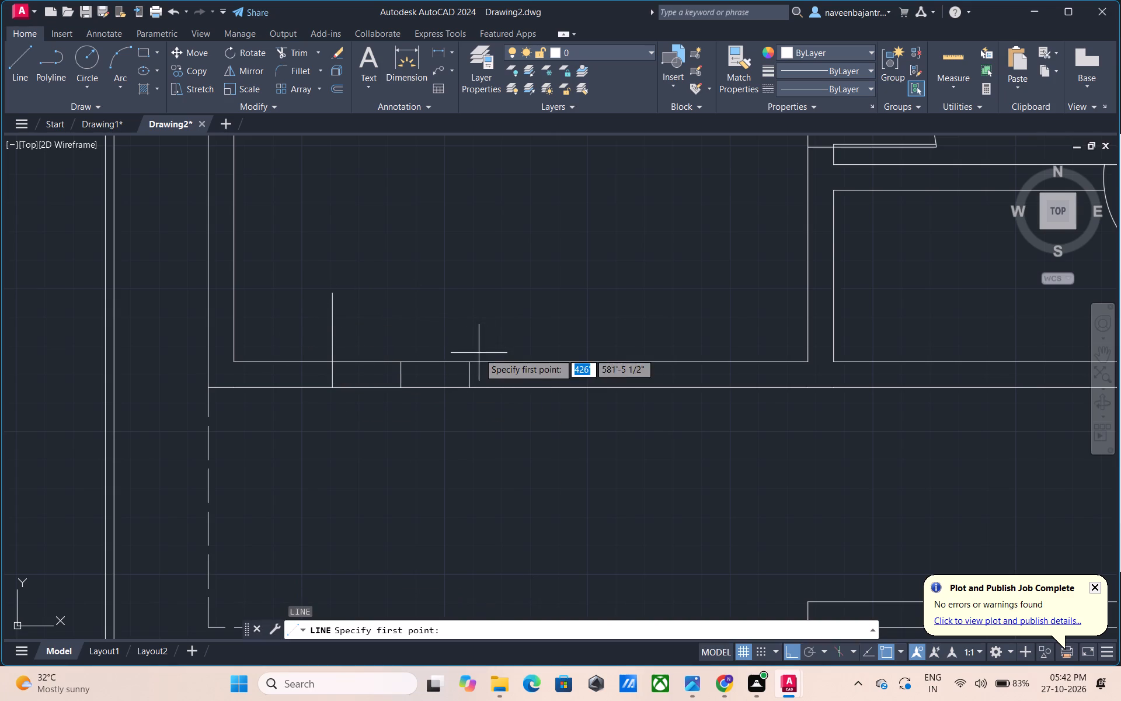
click(472, 363)
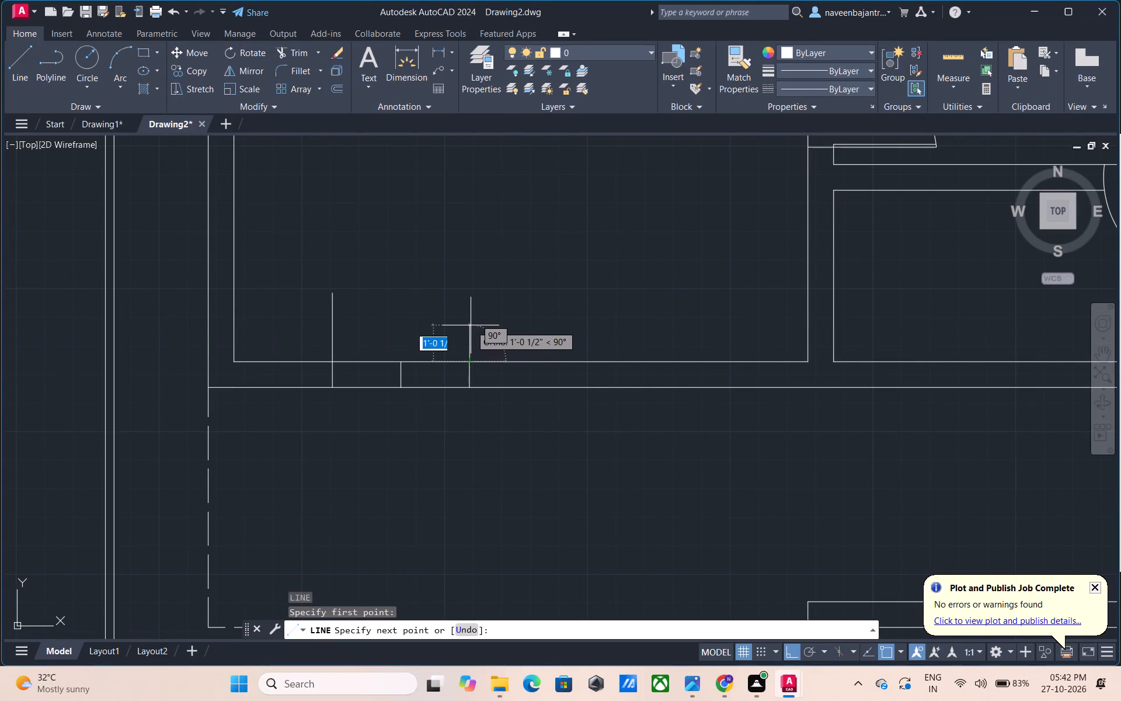
text(2')
key(Return)
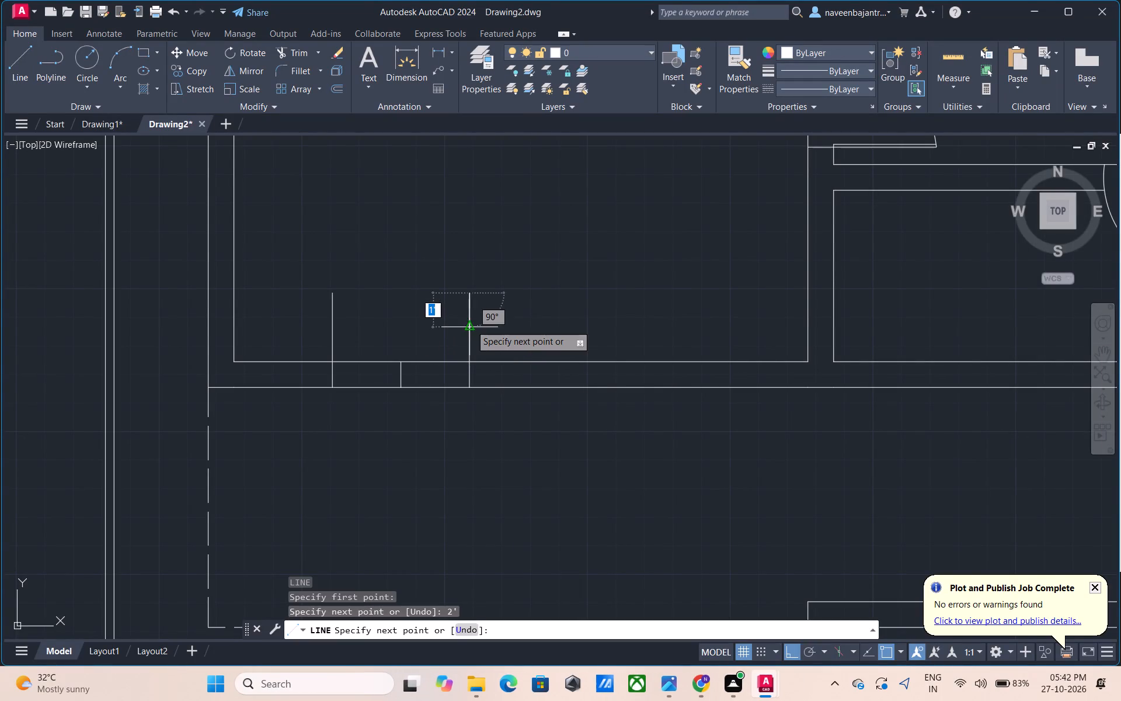
key(Escape)
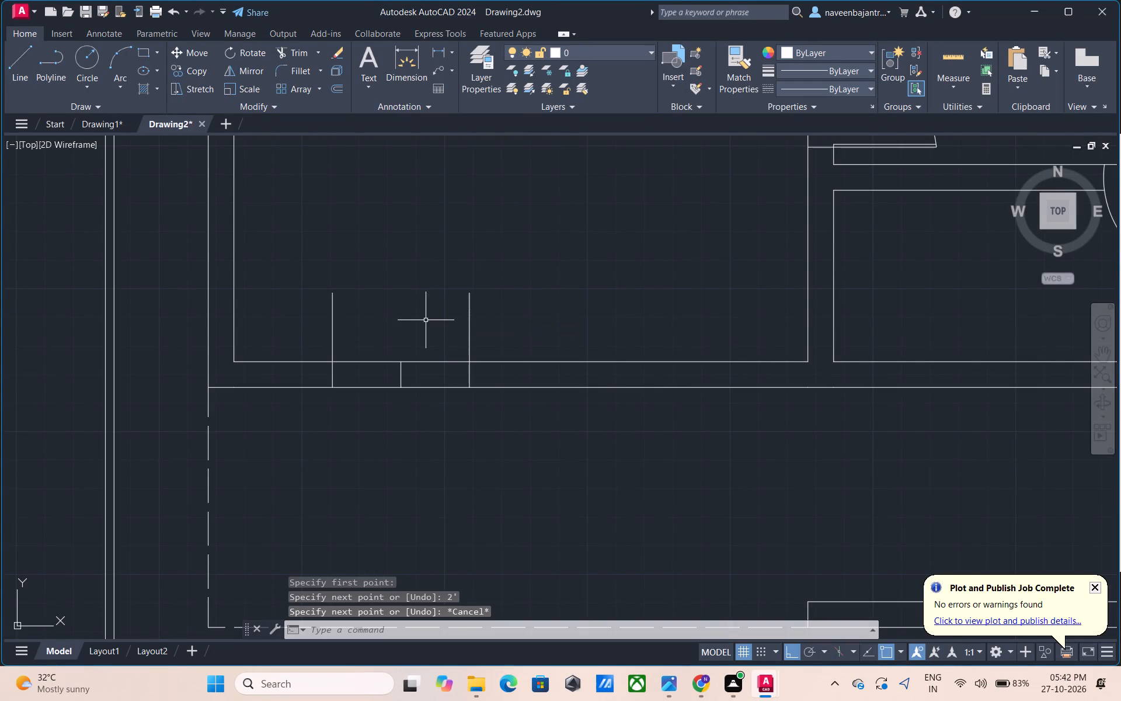
Offset both double-door leaf lines by 1" inward, toward the middle of the opening.
key(Escape)
text(O 1")
key(Return)
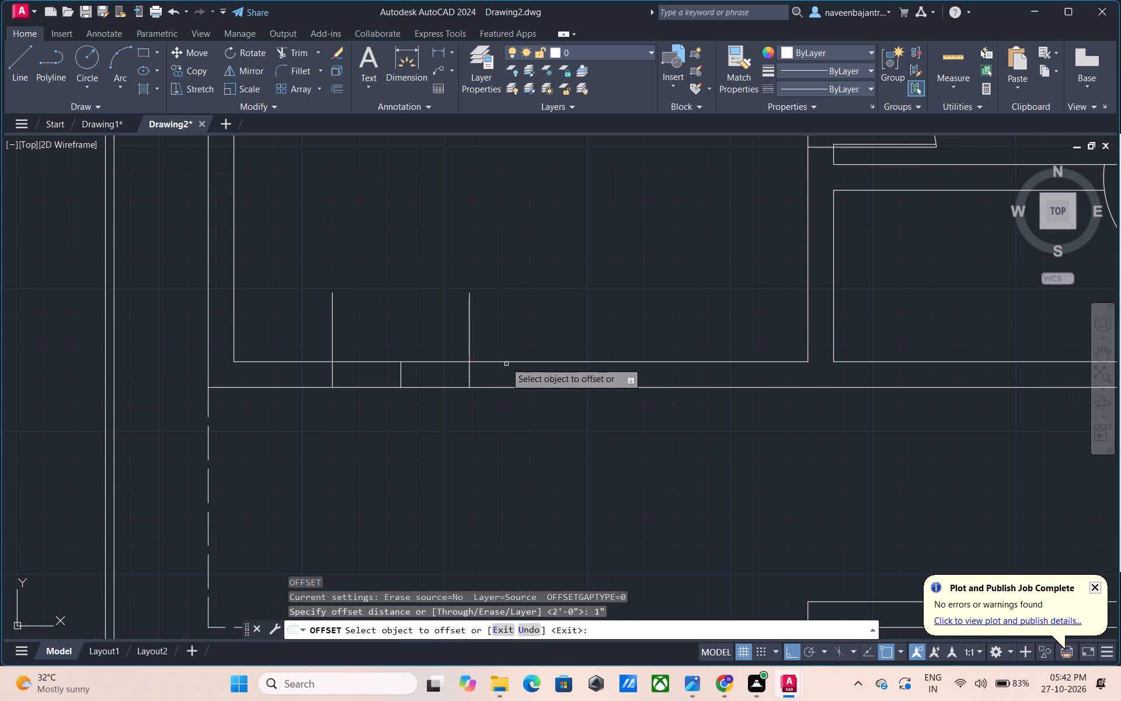
click(469, 336)
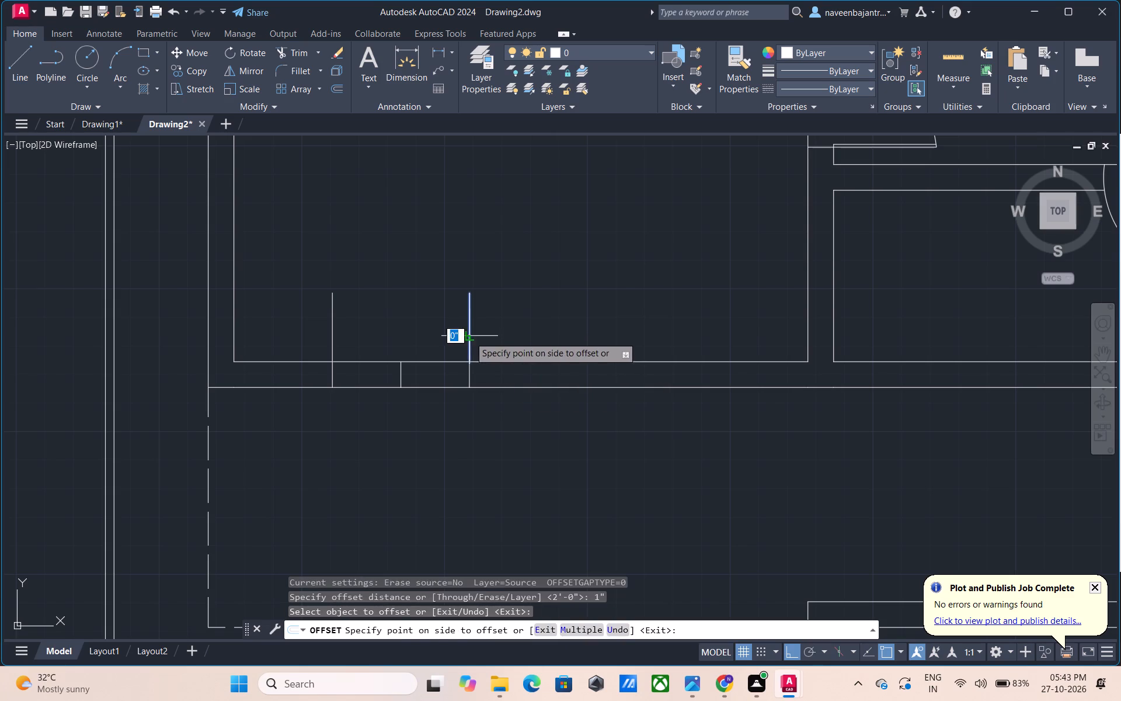
click(446, 337)
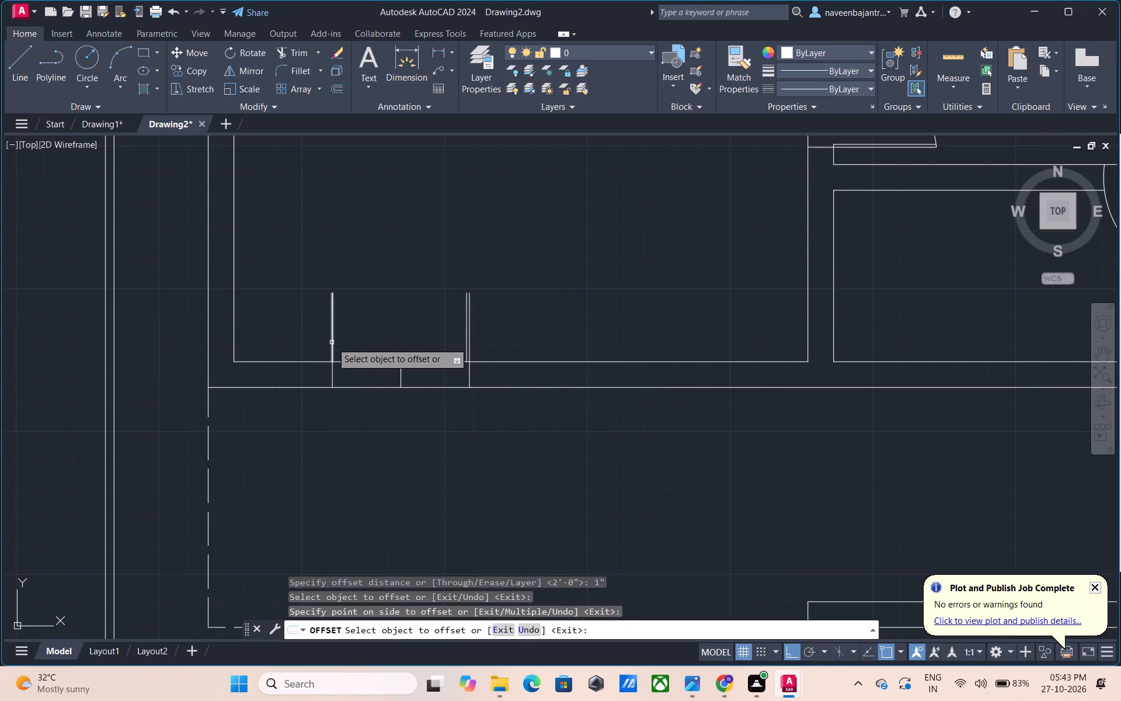
drag(332, 342, 340, 341)
click(371, 339)
key(Escape)
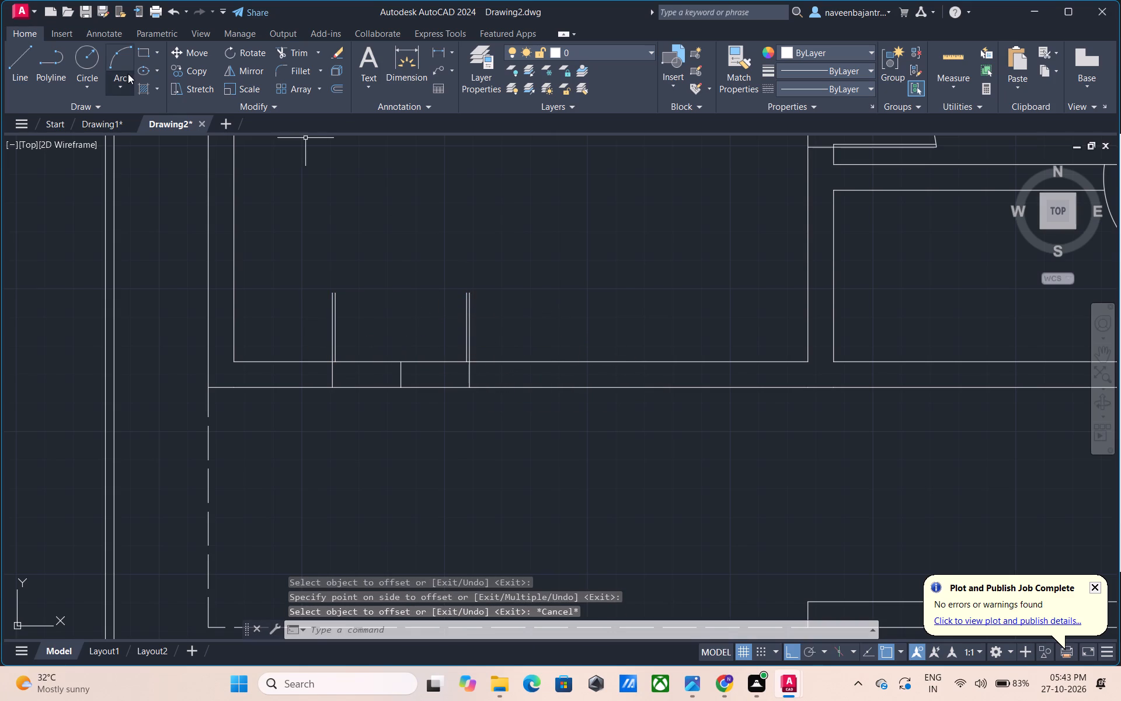
Draw the left leaf's swing arc from its upper end through the middle line's upper end to its lower end.
click(127, 64)
scroll(313, 276, up, 1)
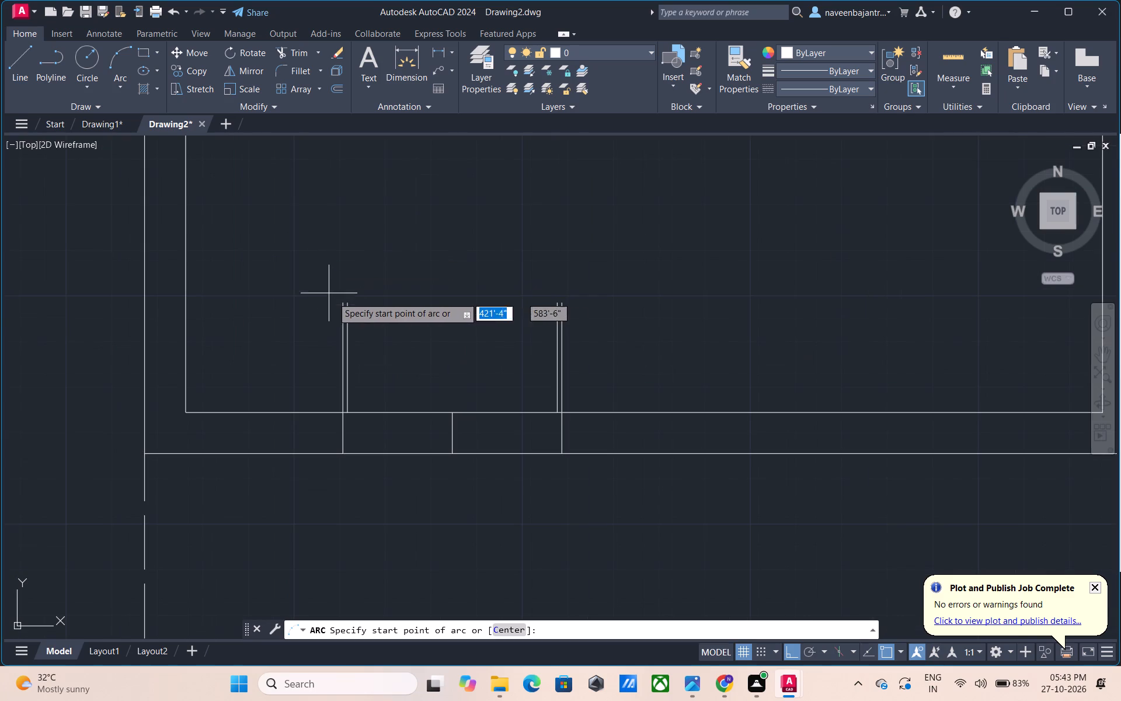
click(344, 301)
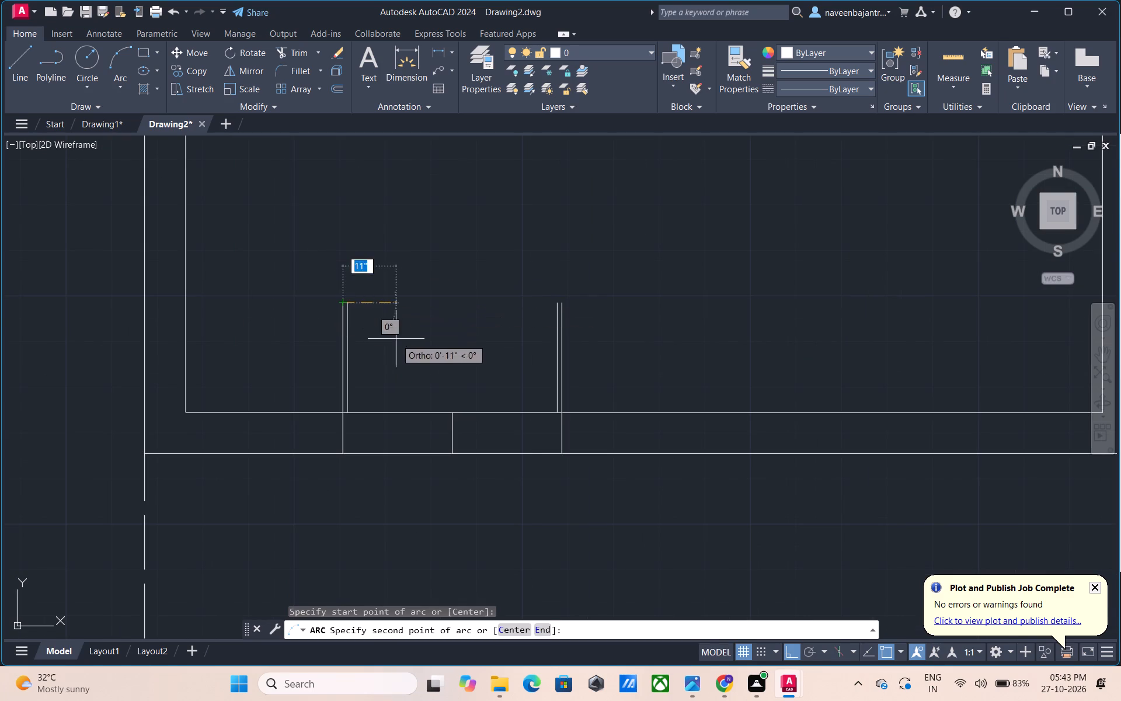
click(453, 411)
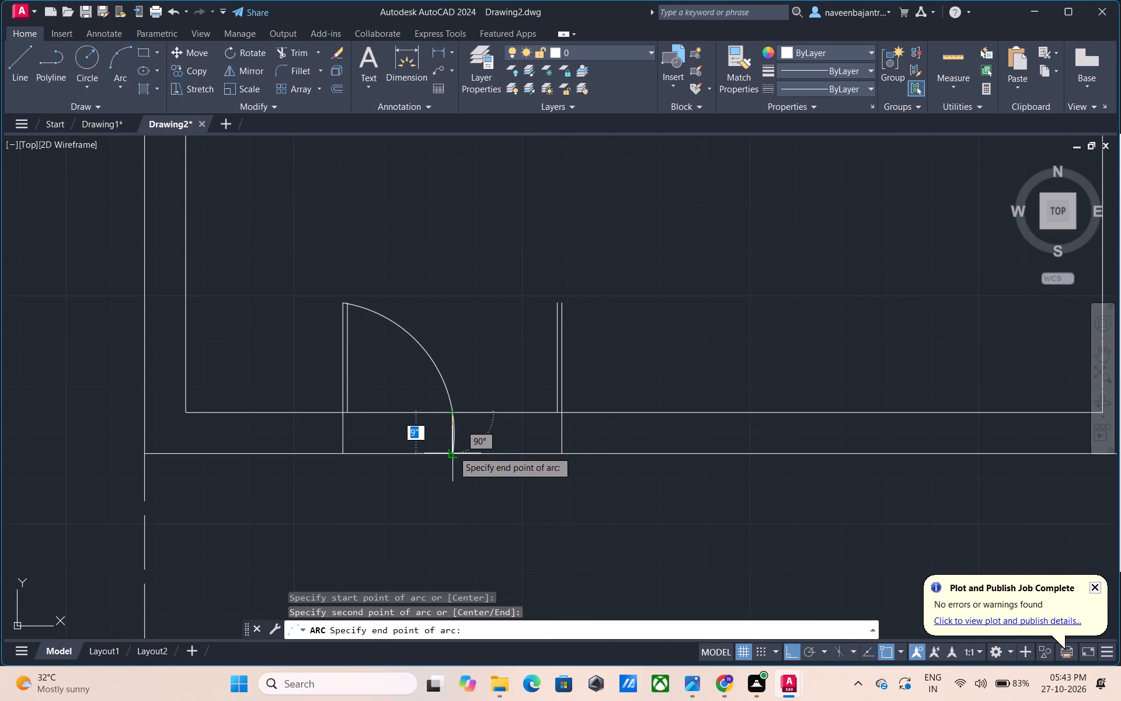
click(453, 451)
key(Escape)
Draw the right leaf's swing arc from its upper end through the middle line's upper end to its lower end.
click(120, 46)
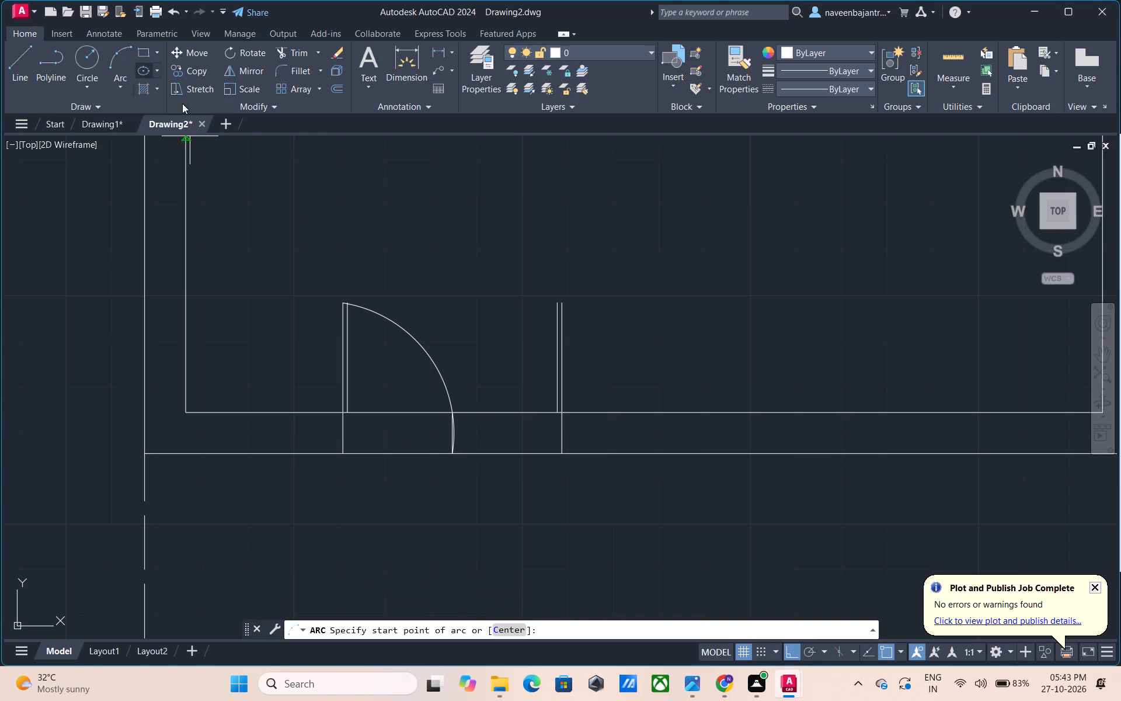
click(563, 299)
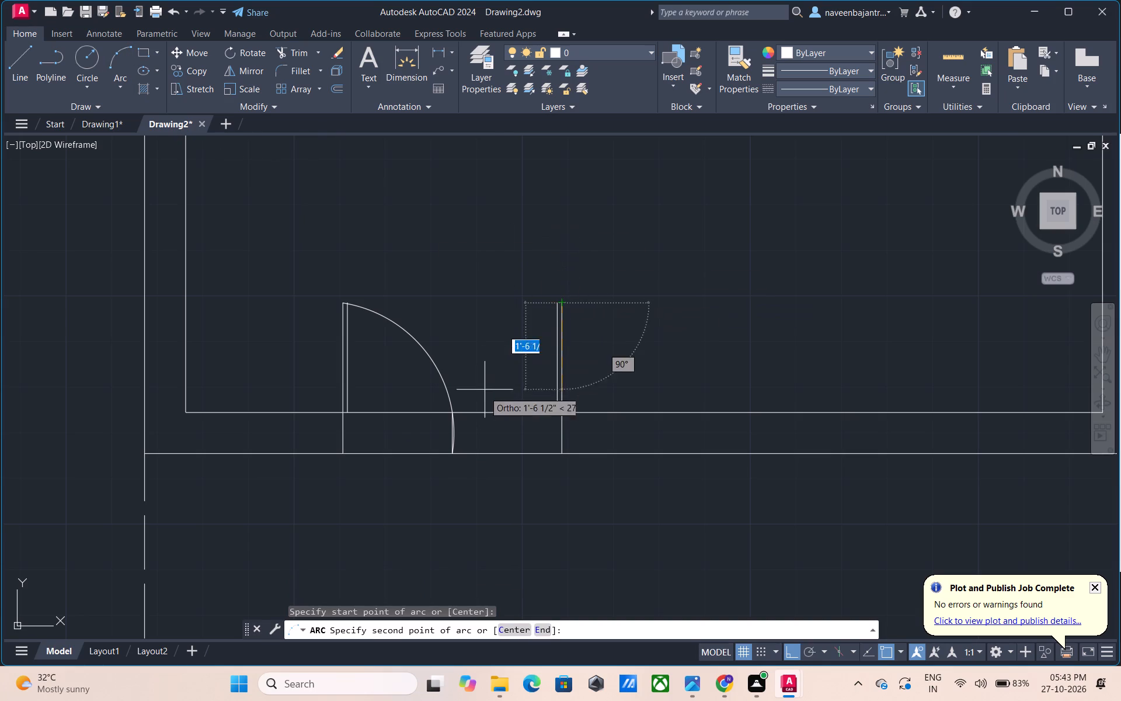
click(456, 415)
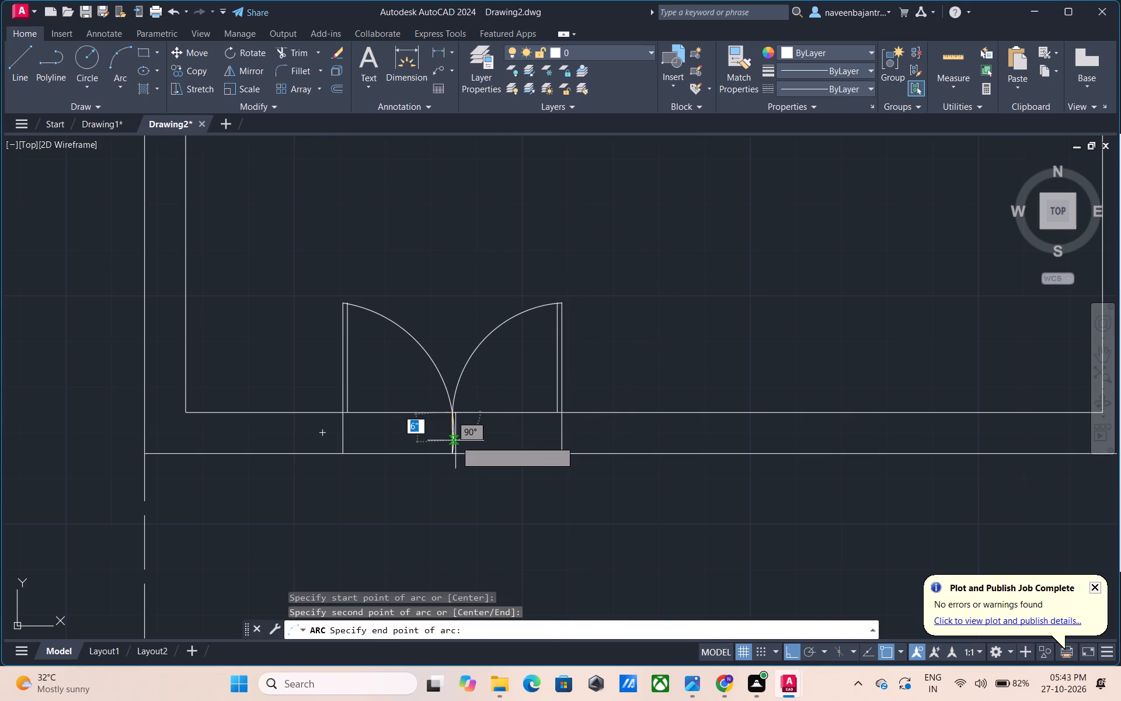
click(455, 451)
key(Escape)
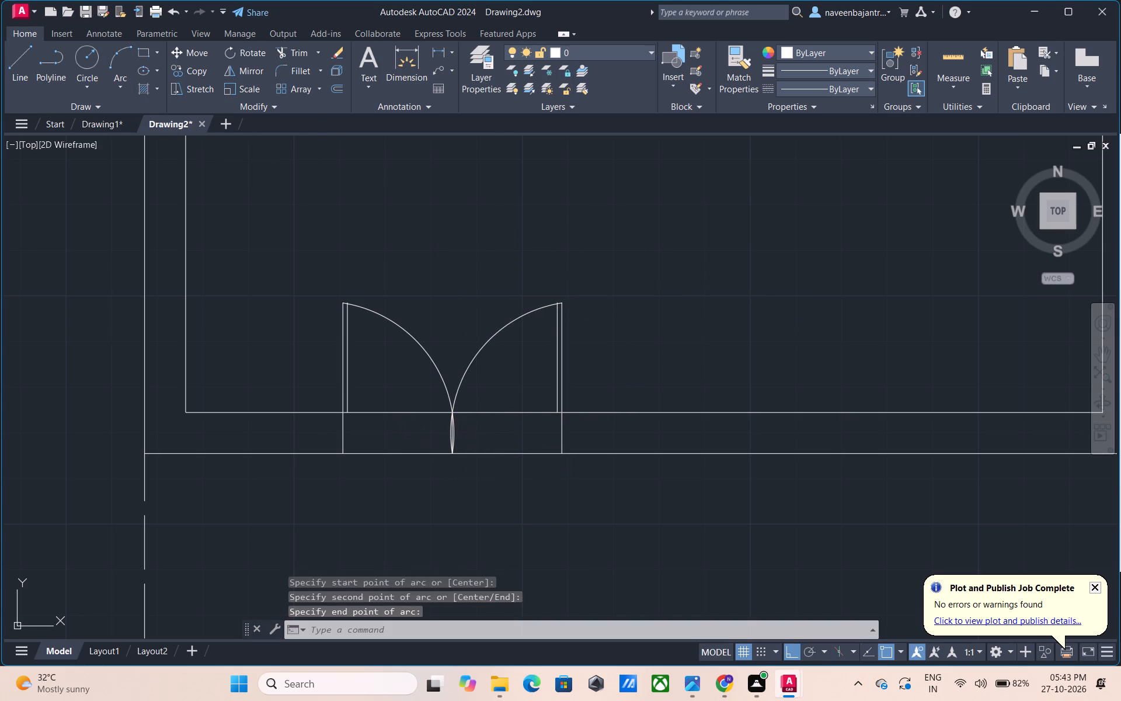
key(Escape)
Trim the inner wall line across the double-door opening and both swing arcs' excess parts within the wall thickness.
text(TR)
key(space)
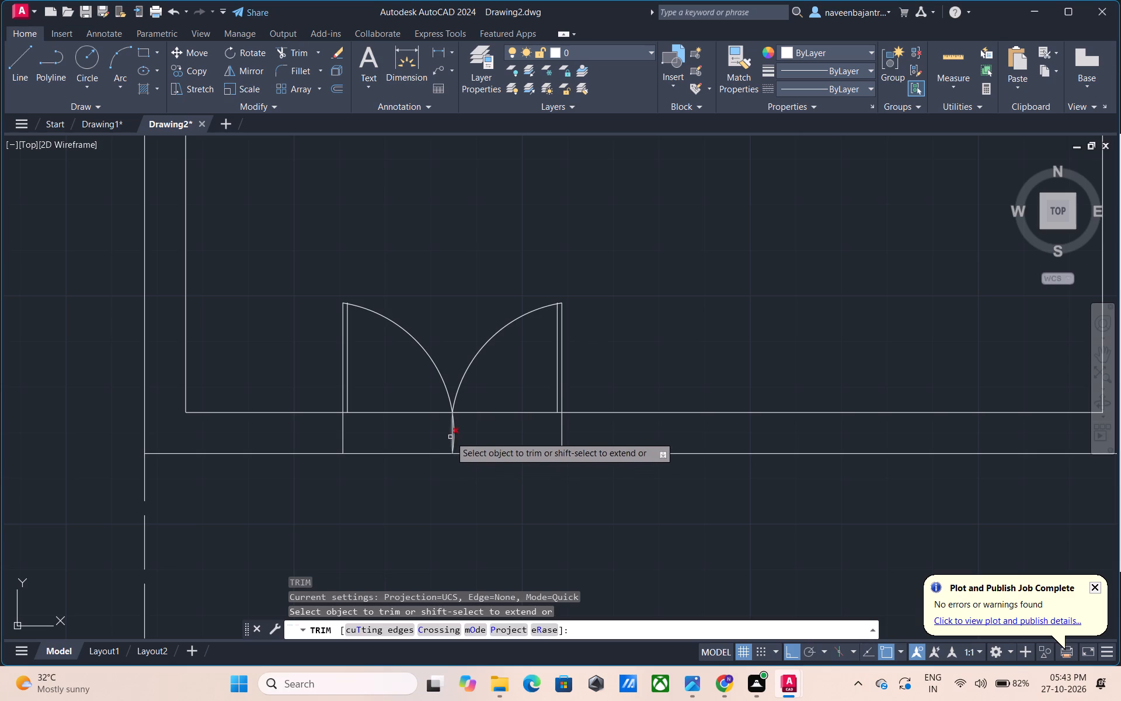
click(431, 414)
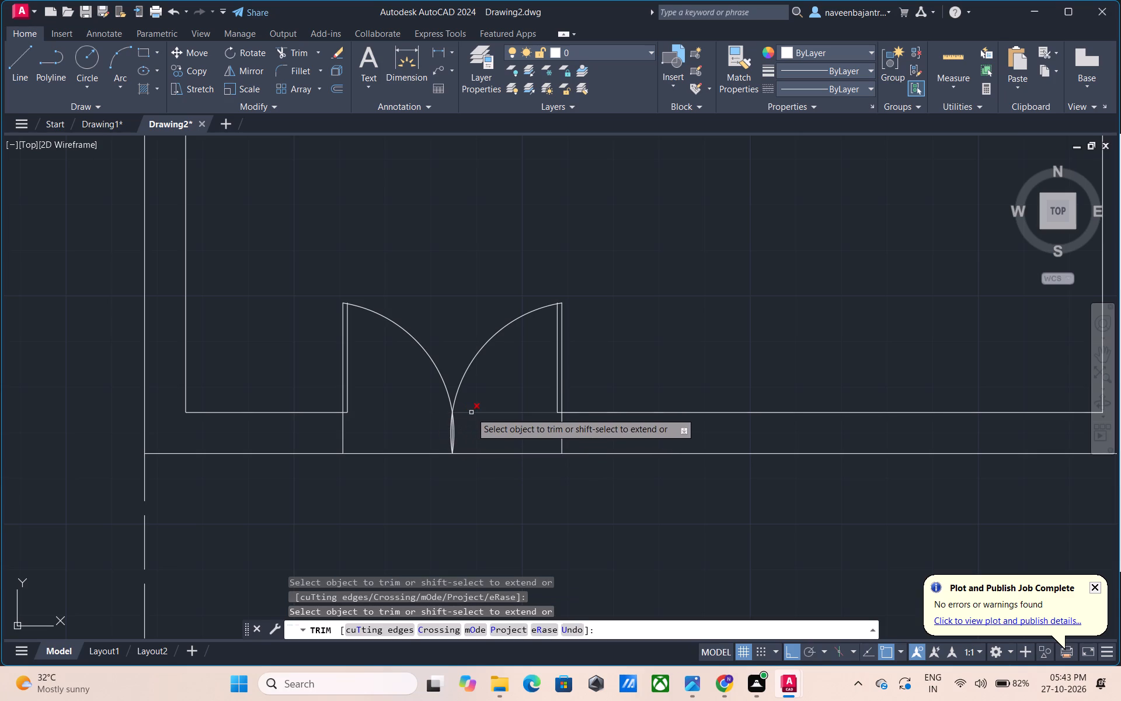
click(471, 412)
scroll(459, 434, up, 3)
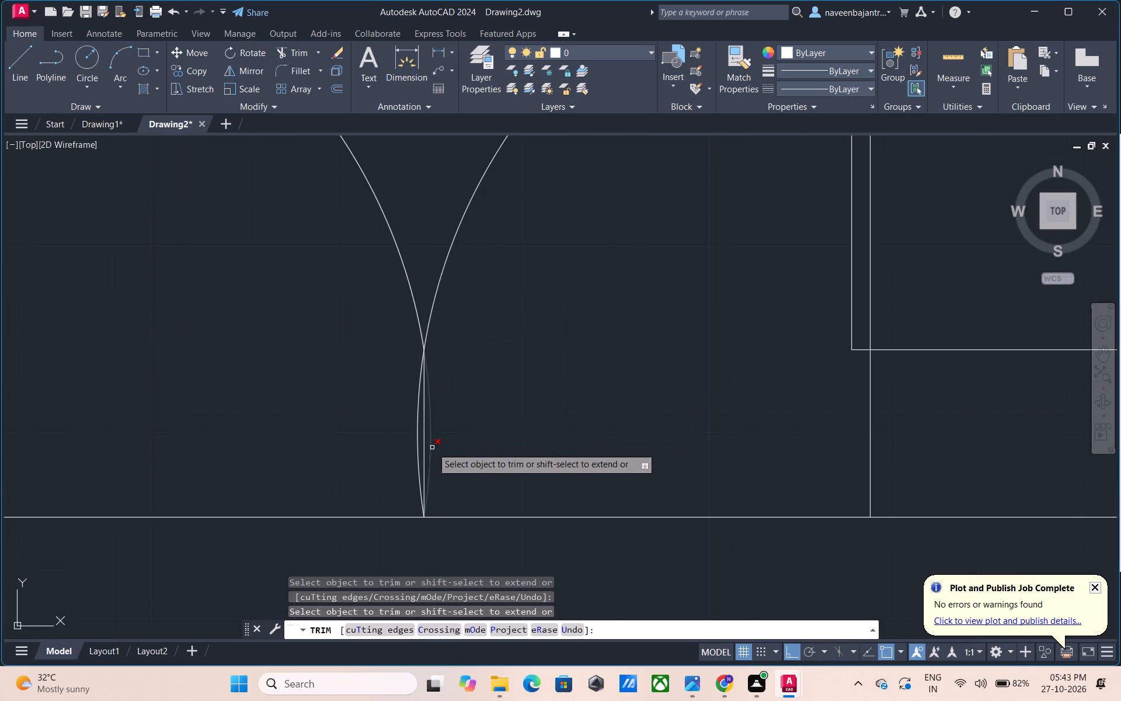
click(432, 447)
click(419, 449)
key(Escape)
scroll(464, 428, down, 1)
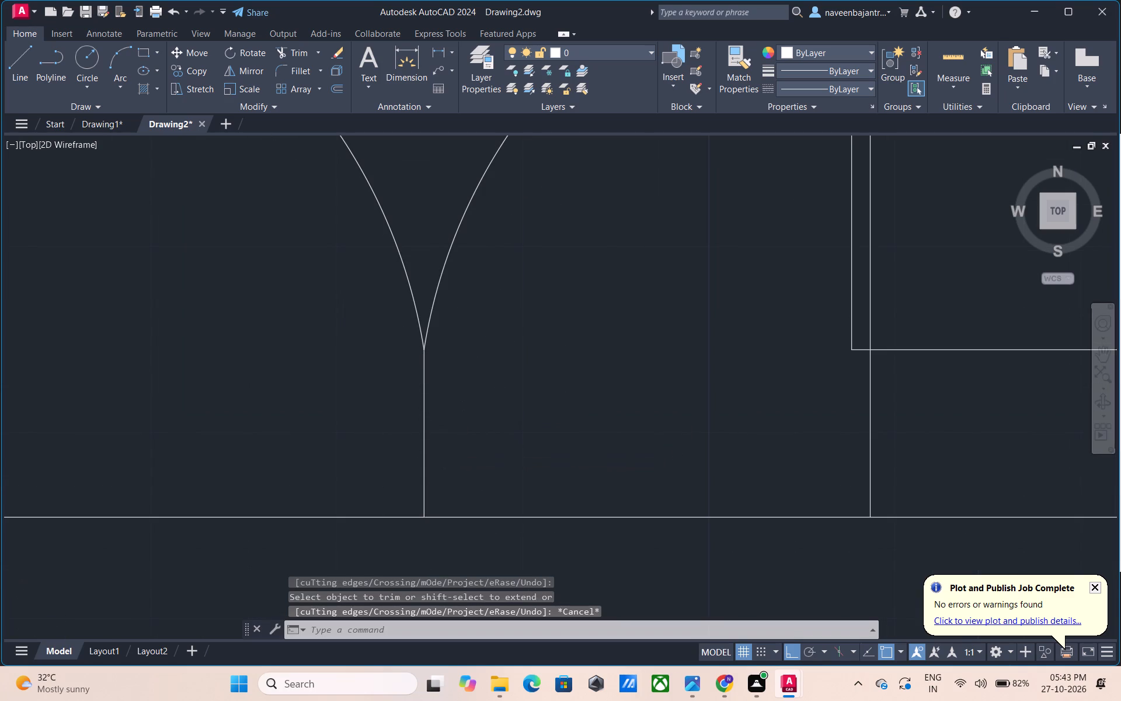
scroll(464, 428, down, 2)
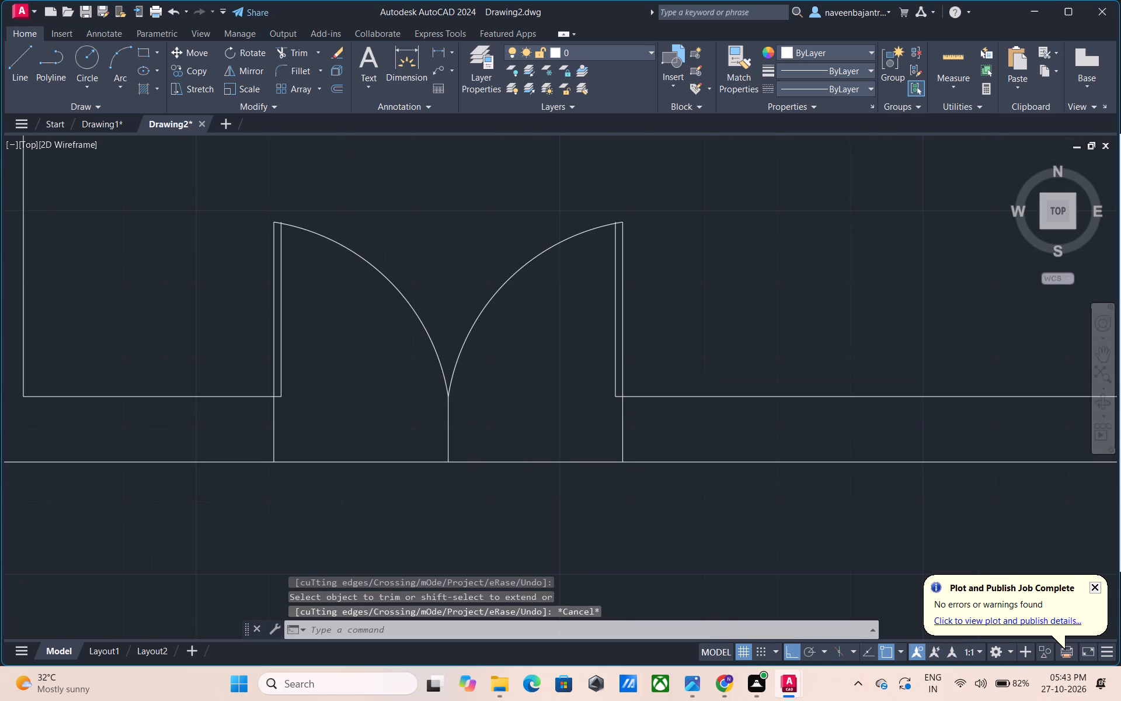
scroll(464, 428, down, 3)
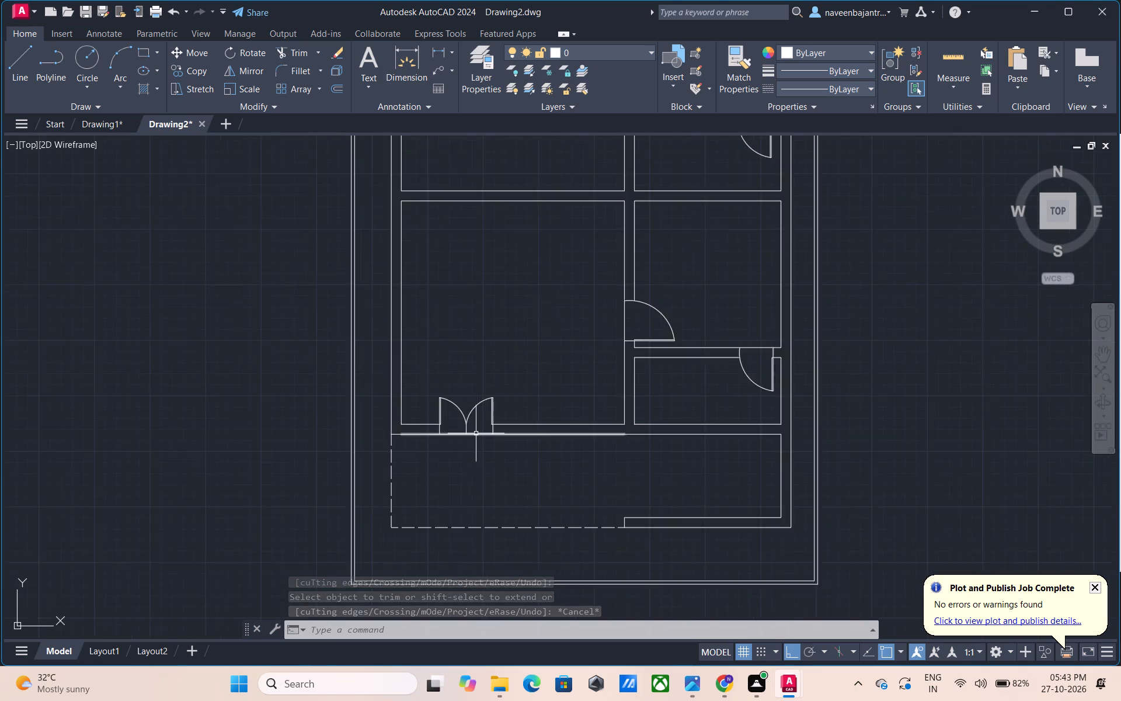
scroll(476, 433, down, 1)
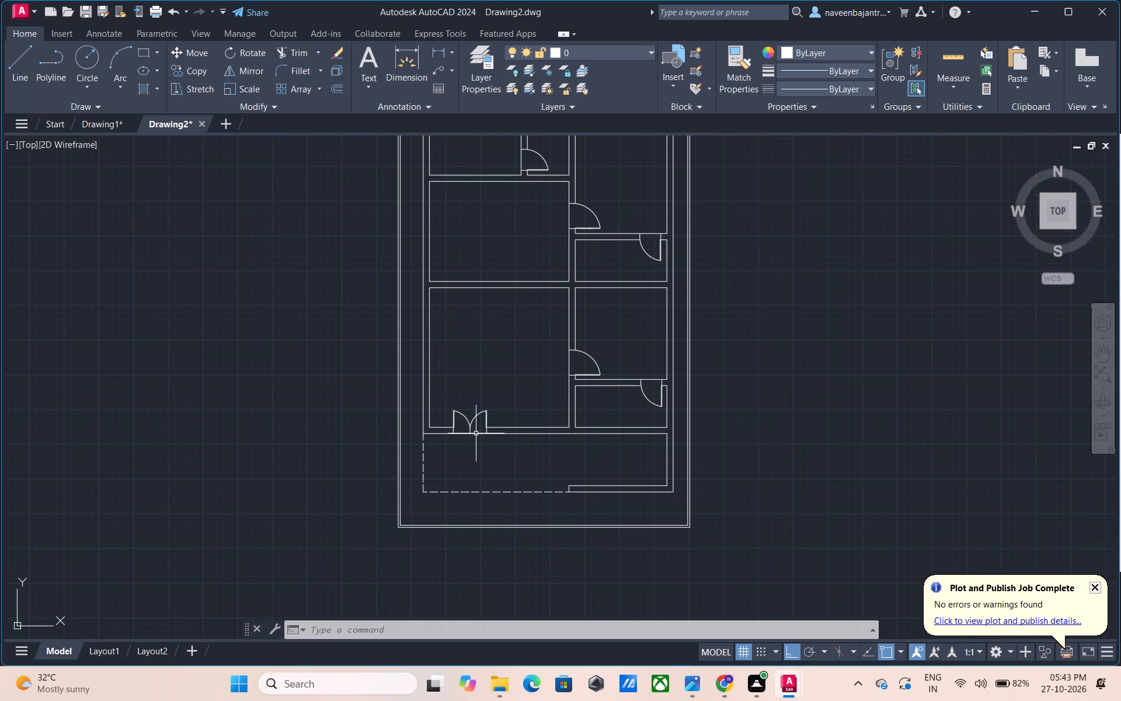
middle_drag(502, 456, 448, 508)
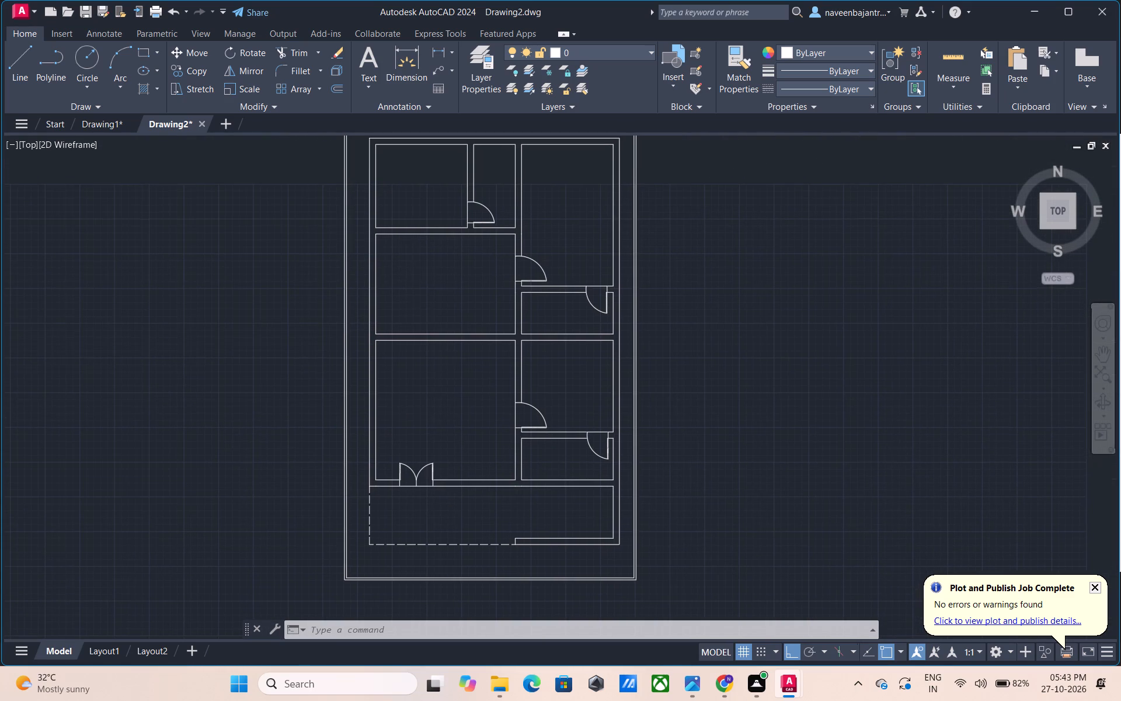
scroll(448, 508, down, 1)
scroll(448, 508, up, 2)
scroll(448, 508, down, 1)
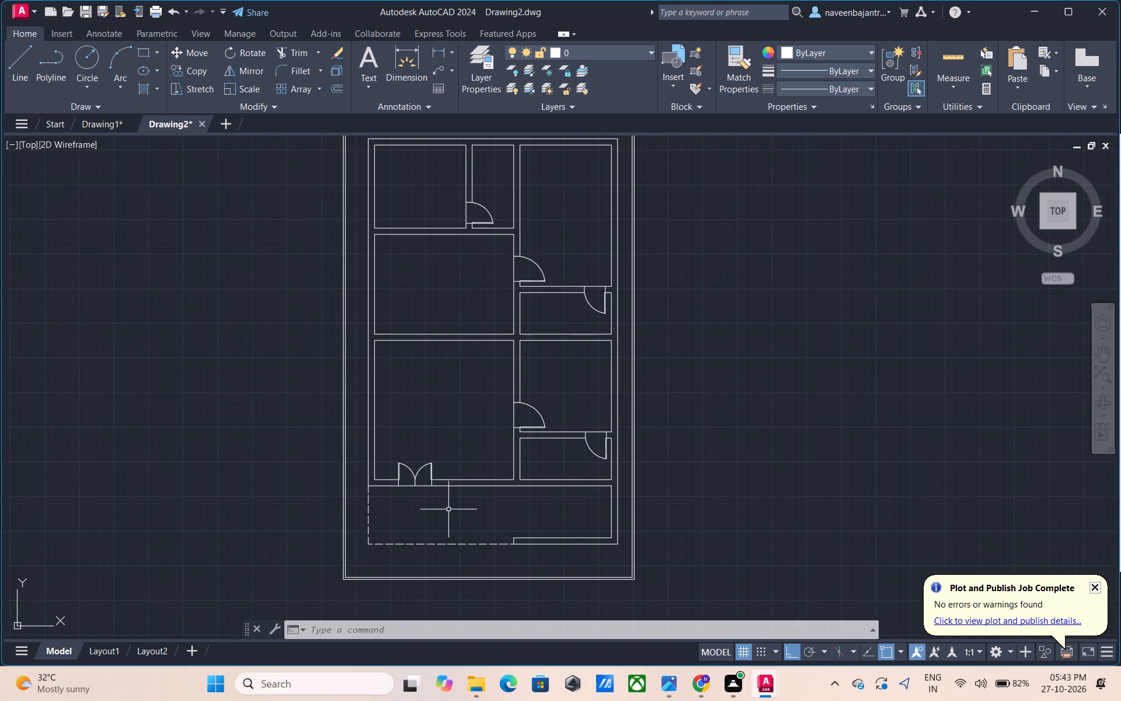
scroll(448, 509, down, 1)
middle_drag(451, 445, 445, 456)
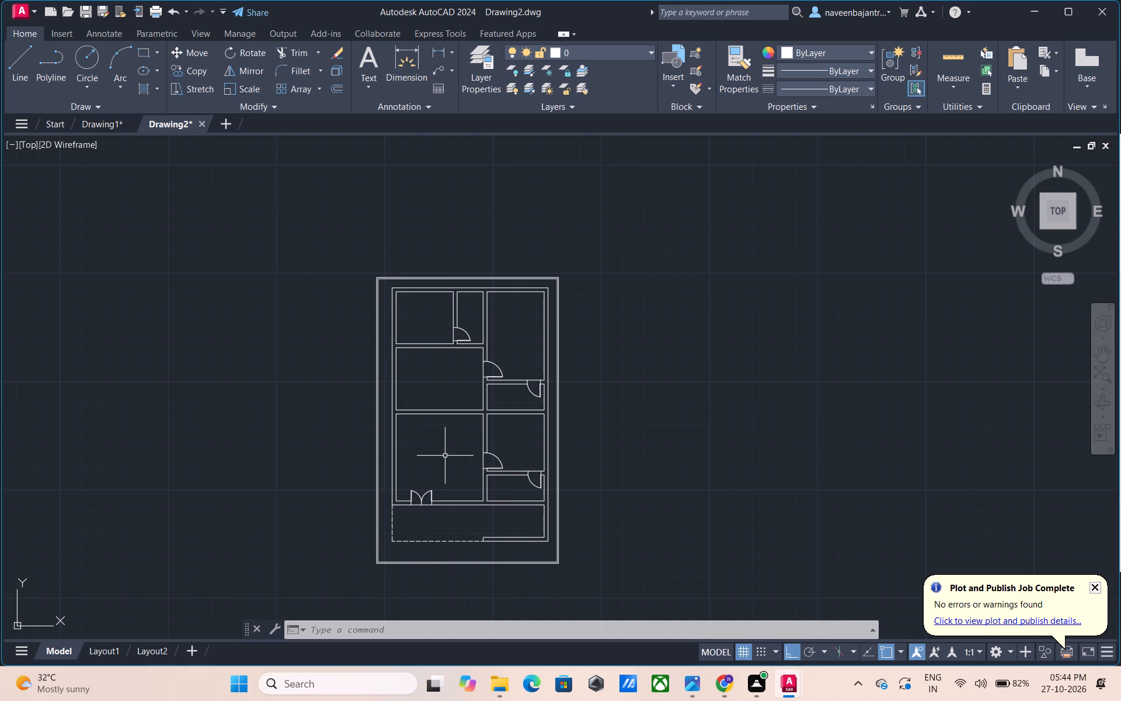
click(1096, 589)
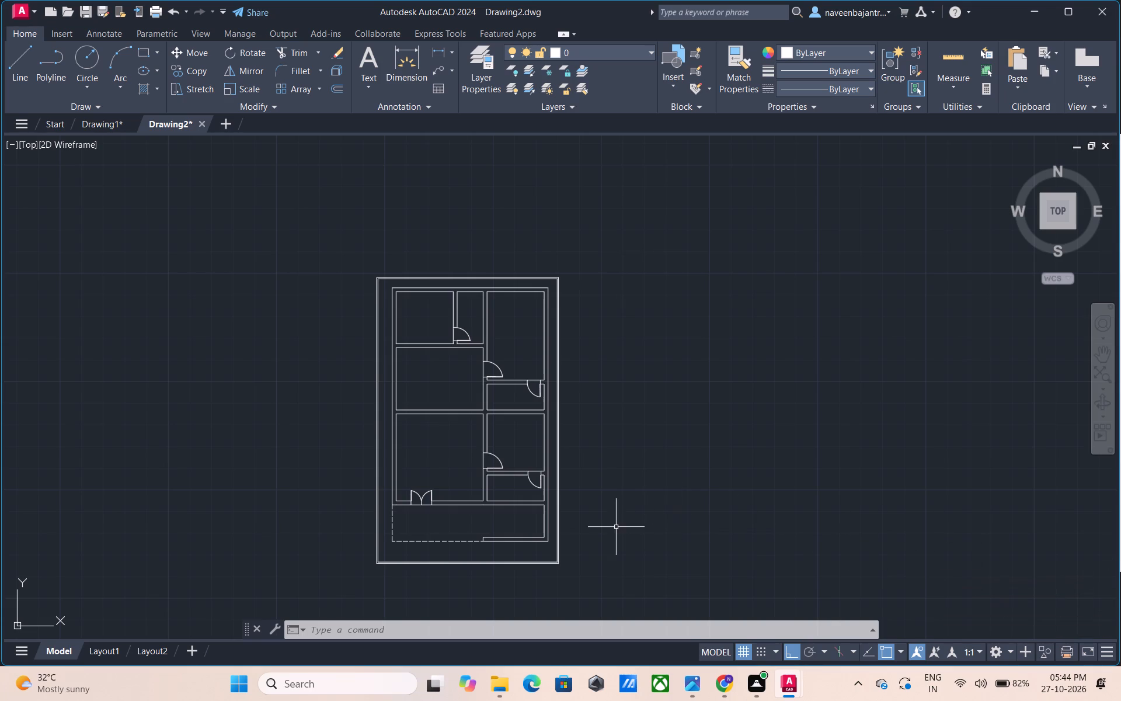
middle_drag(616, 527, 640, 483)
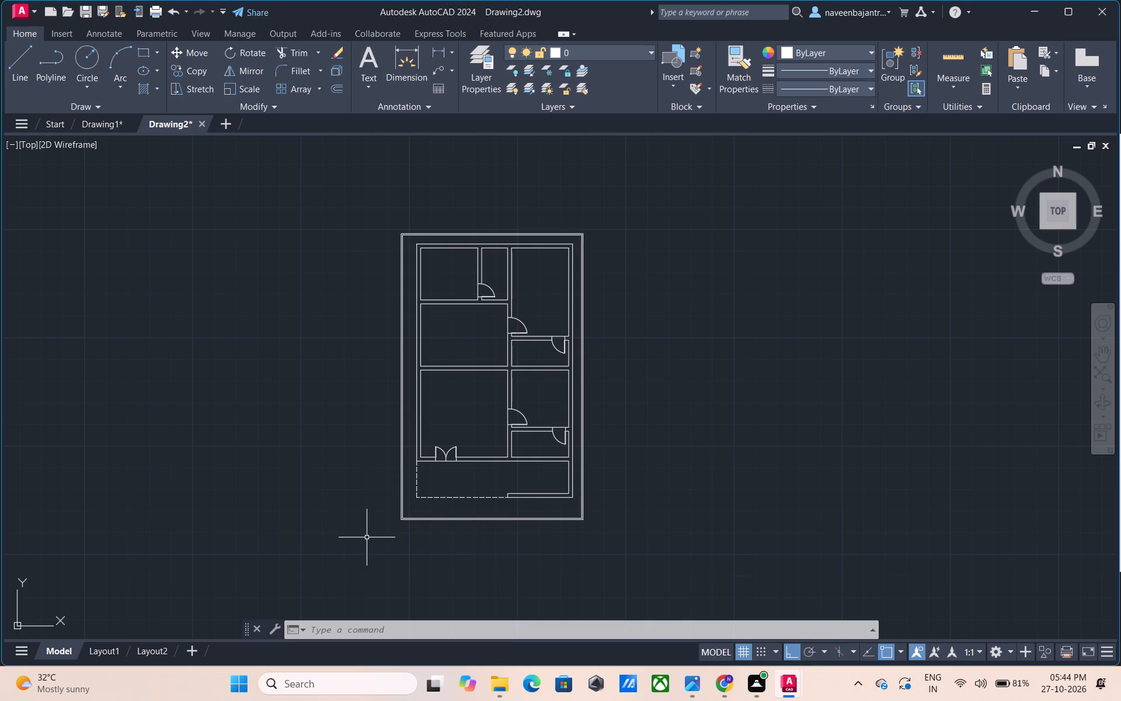
Remove the inner boundary line on all four sides of the plot with Trim, keeping the outer 35' by 55' outline.
scroll(367, 537, up, 2)
middle_drag(340, 567, 291, 616)
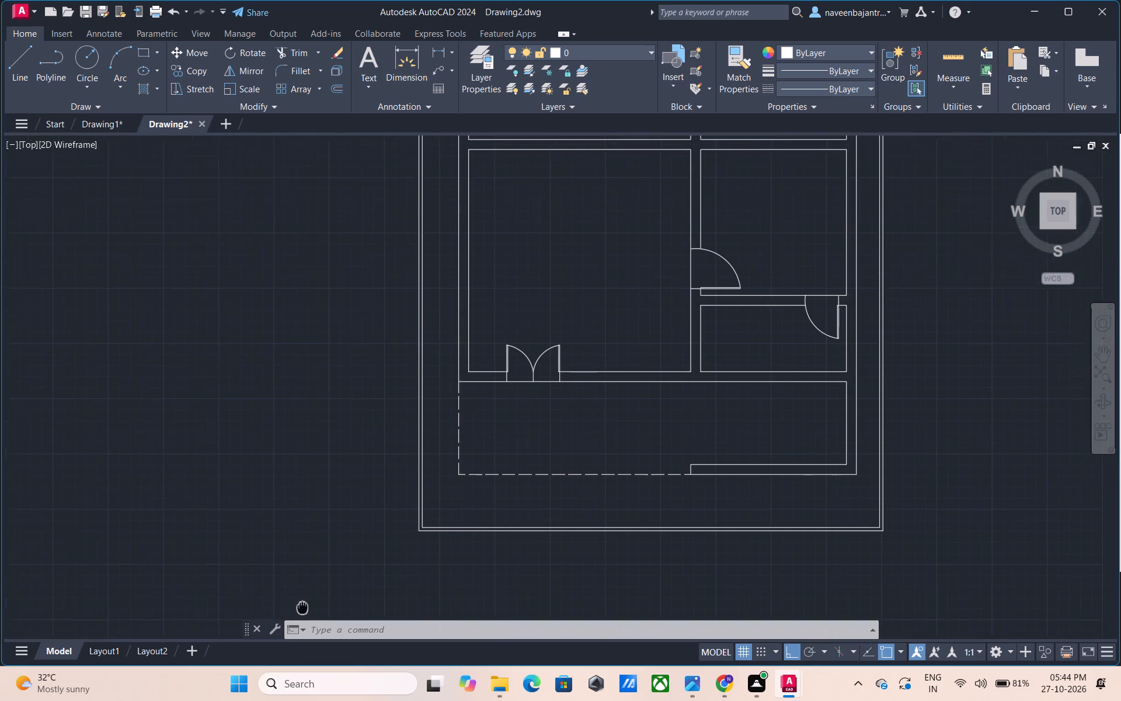
middle_drag(291, 616, 280, 626)
key(Escape)
text(TR)
key(space)
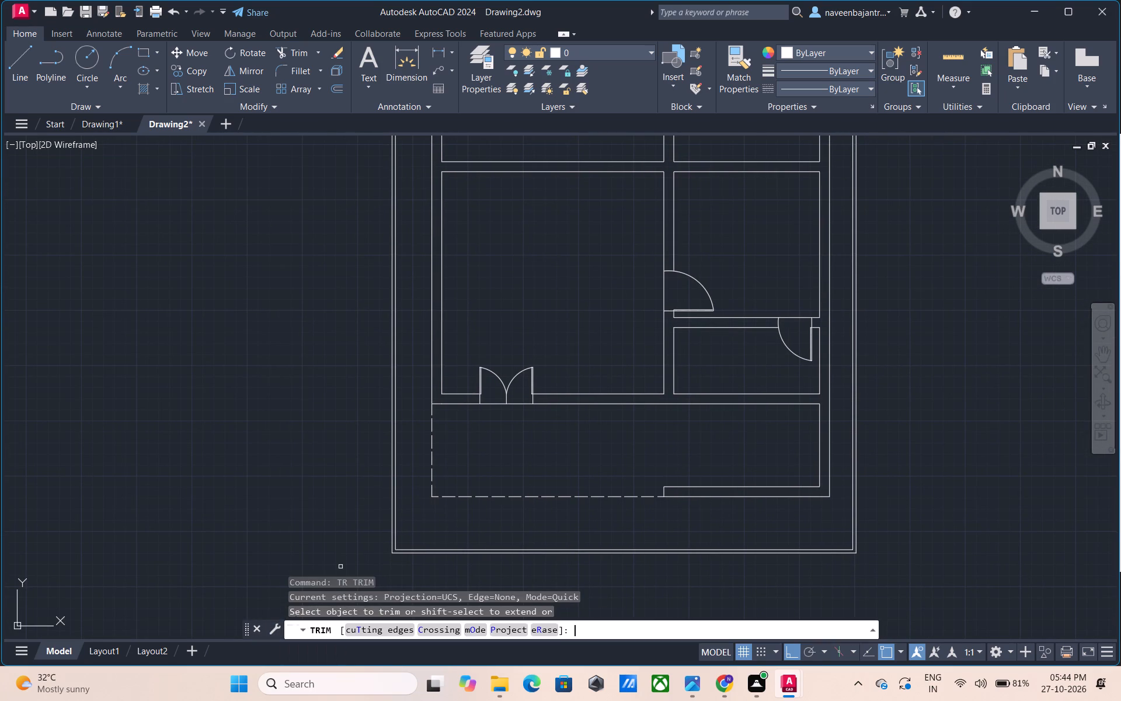
click(396, 515)
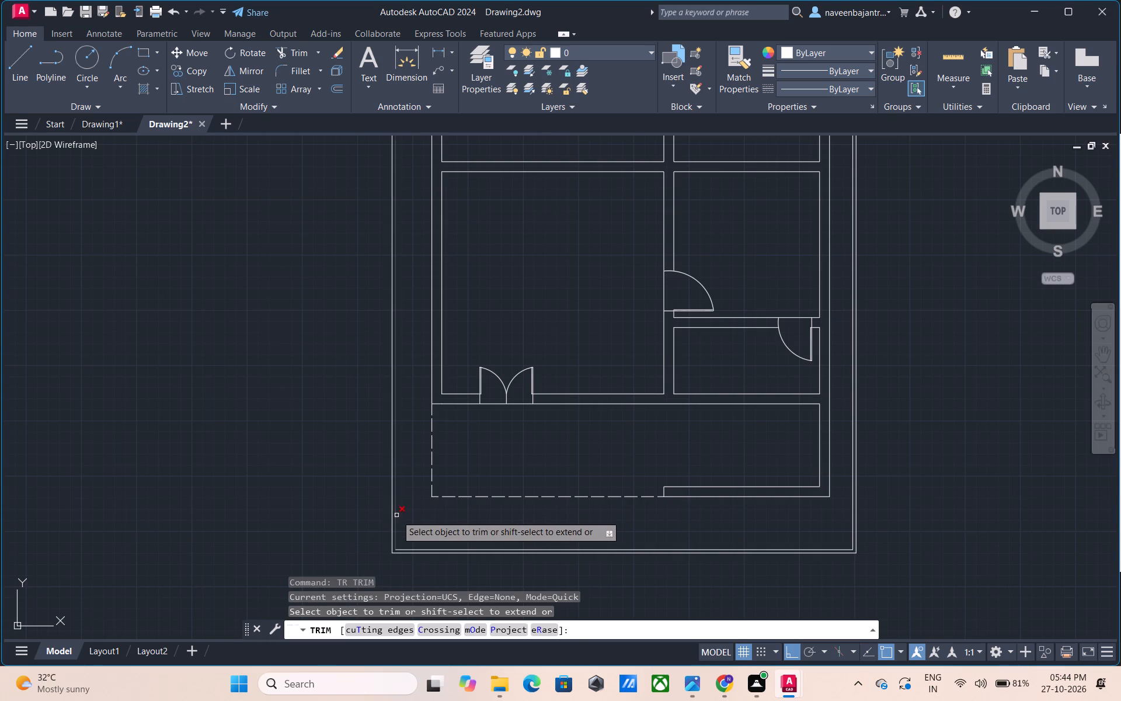
click(438, 549)
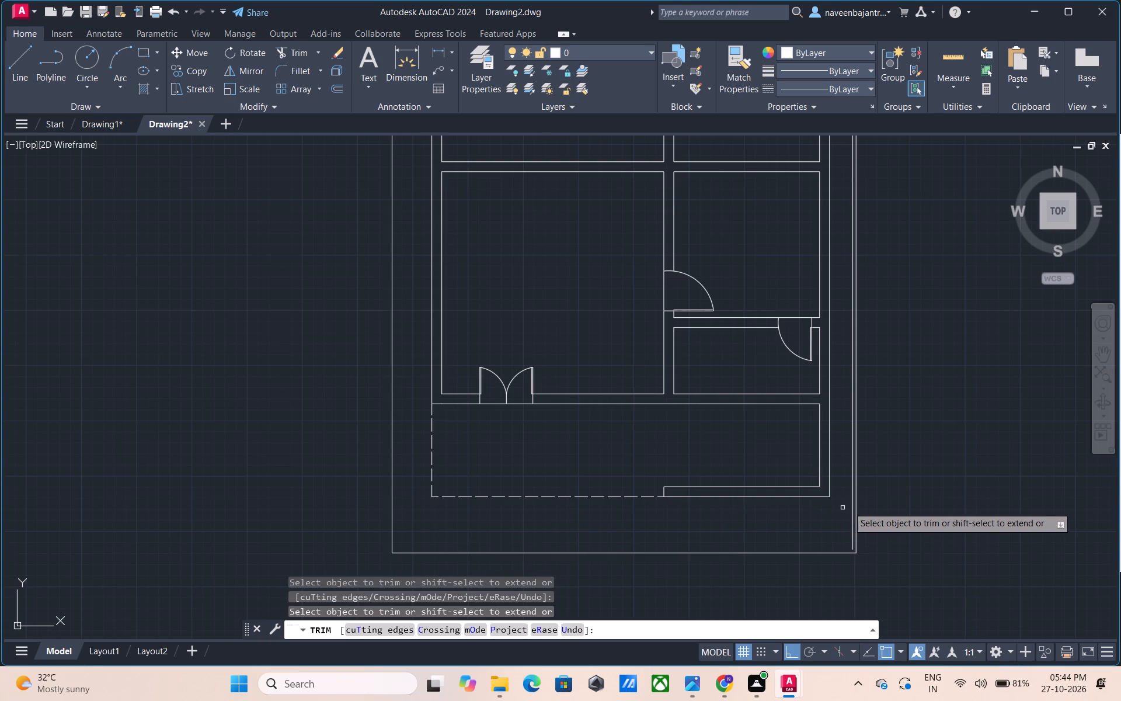
click(852, 506)
scroll(852, 506, down, 3)
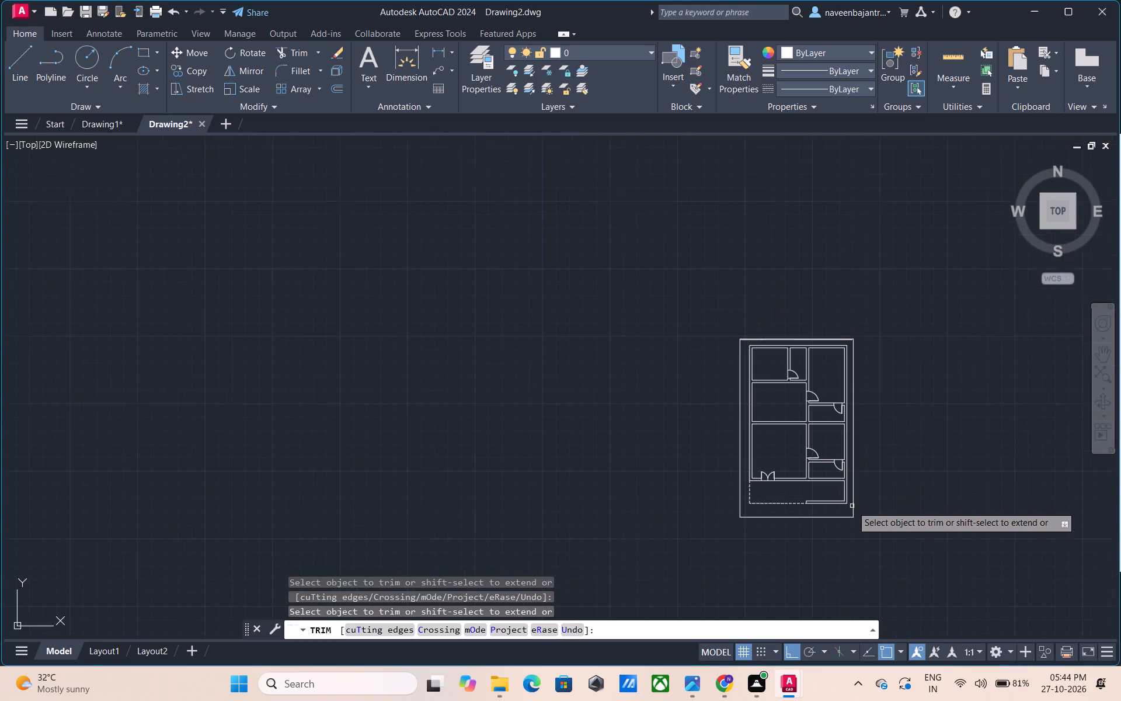
scroll(819, 341, up, 4)
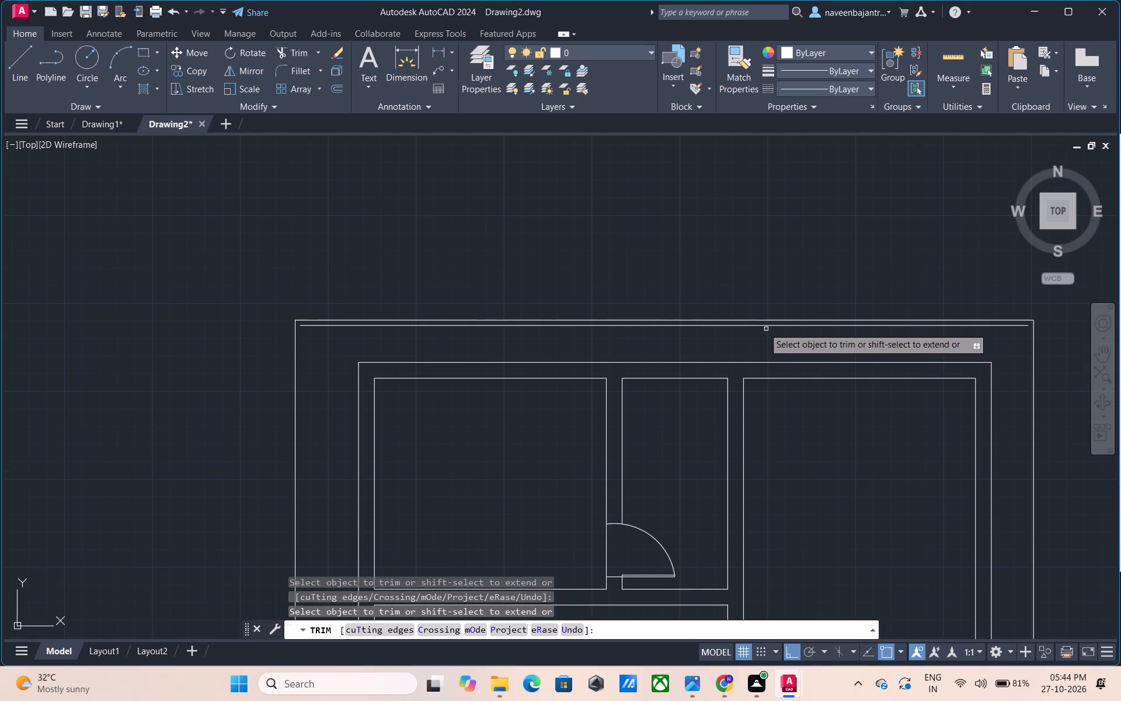
click(743, 325)
middle_drag(741, 338, 702, 327)
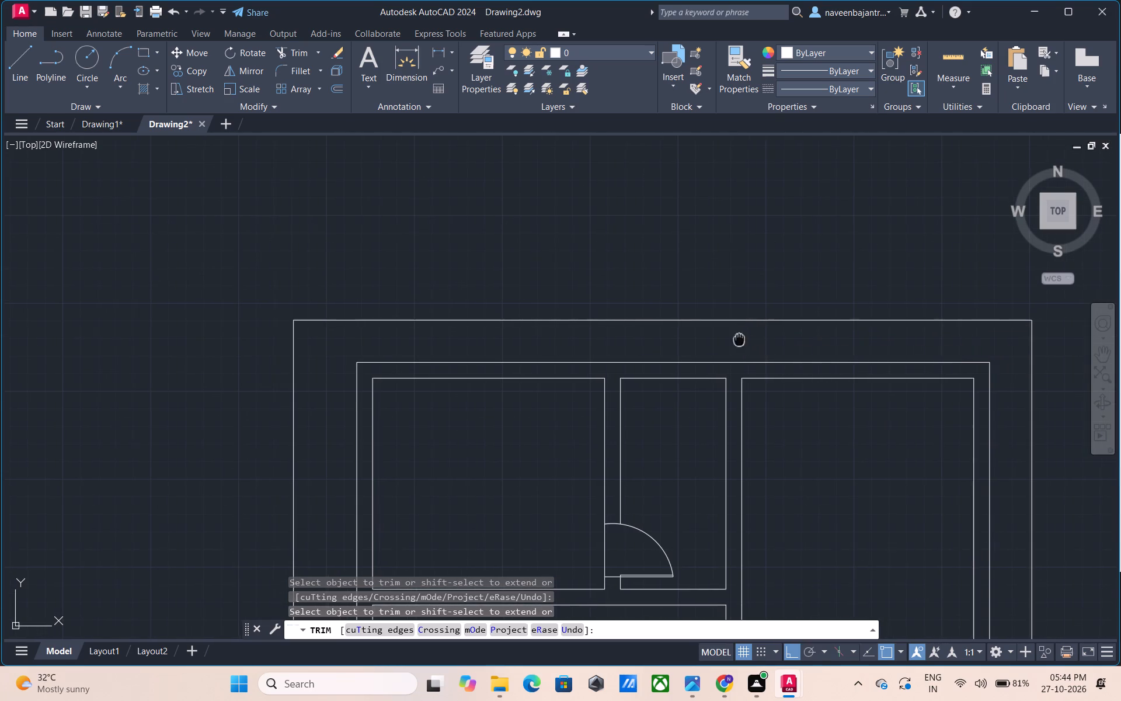
middle_drag(702, 327, 593, 302)
key(Escape)
key(Escape)
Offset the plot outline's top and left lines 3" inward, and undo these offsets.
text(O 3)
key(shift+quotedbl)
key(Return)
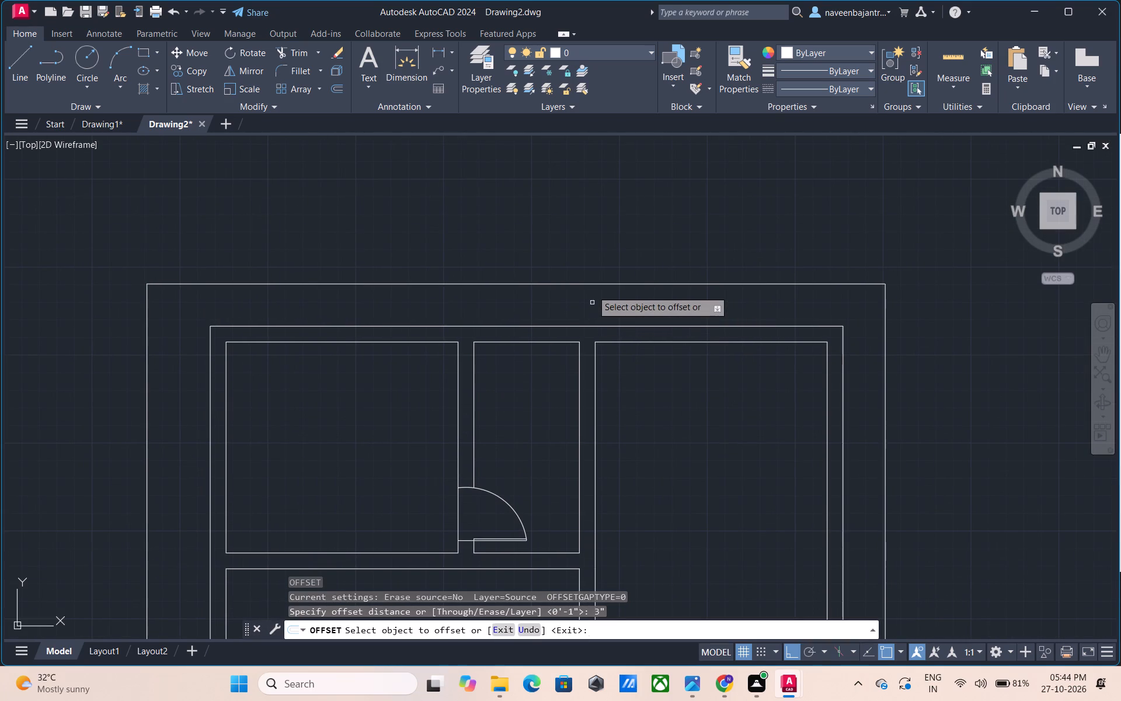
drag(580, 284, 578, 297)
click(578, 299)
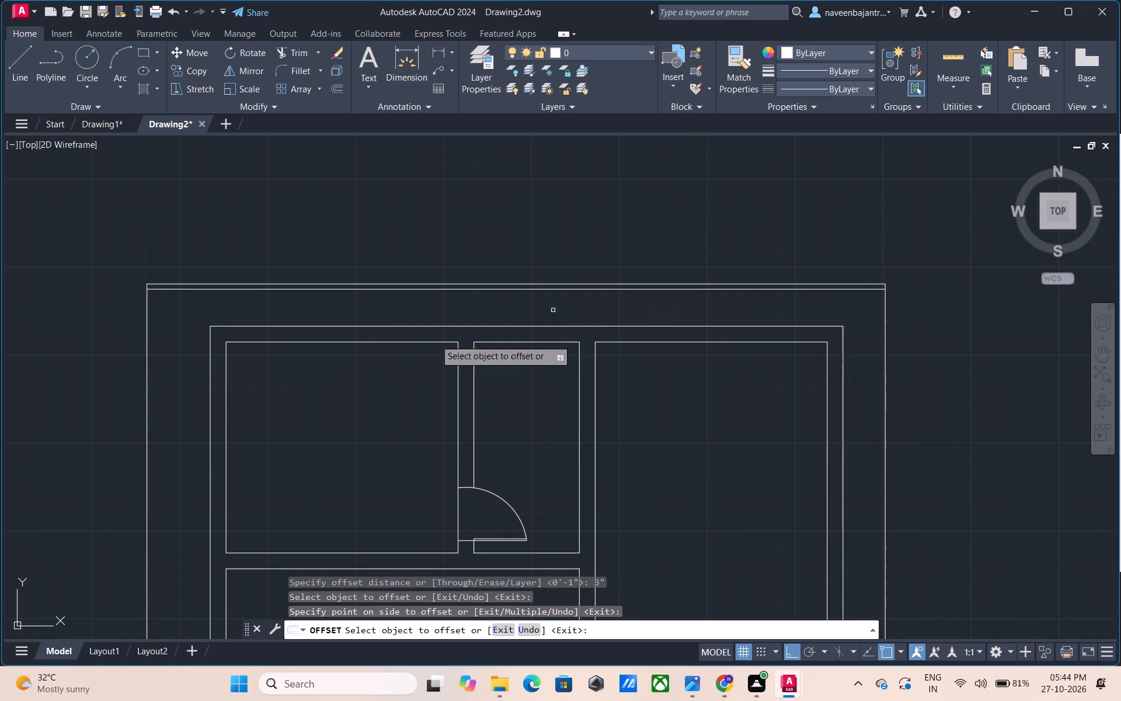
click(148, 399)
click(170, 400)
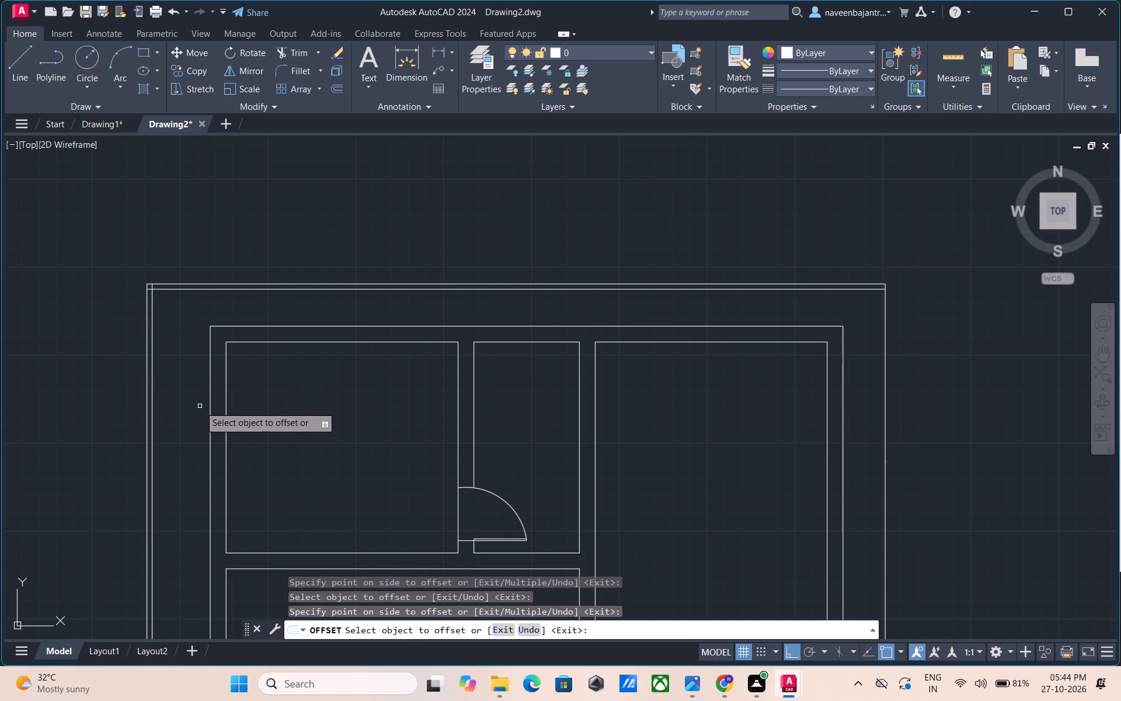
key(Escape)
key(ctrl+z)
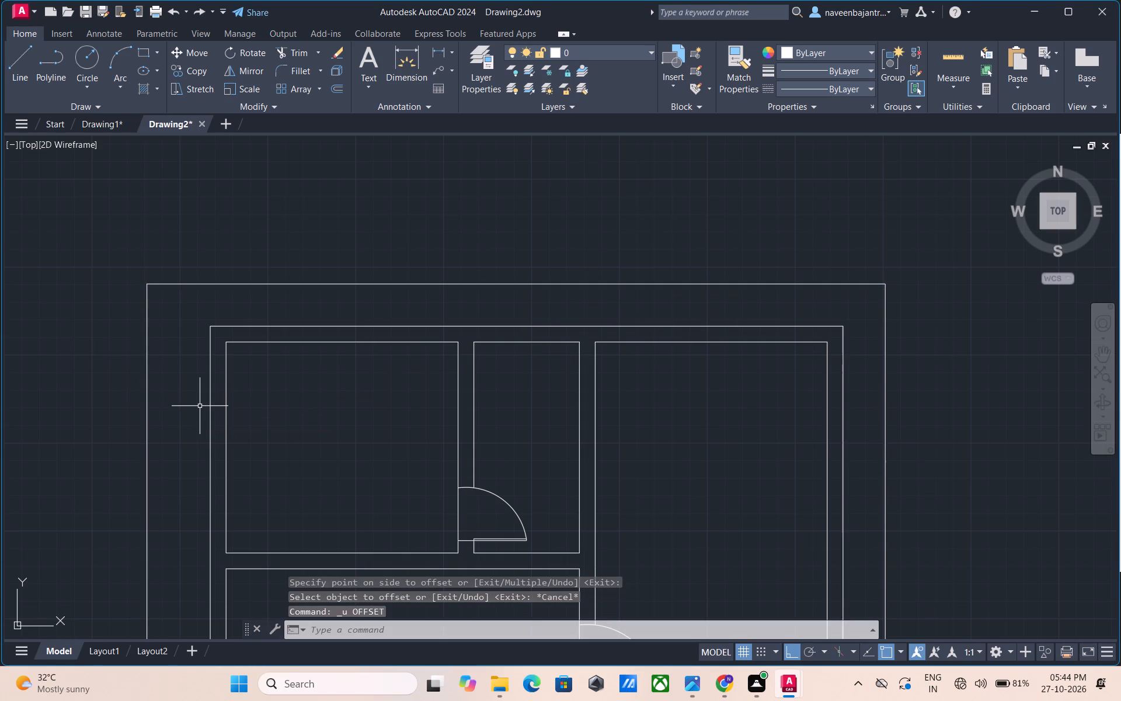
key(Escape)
Offset the plot outline's top, left, right and bottom lines 4" inward to form the boundary wall.
text(O 4")
key(Return)
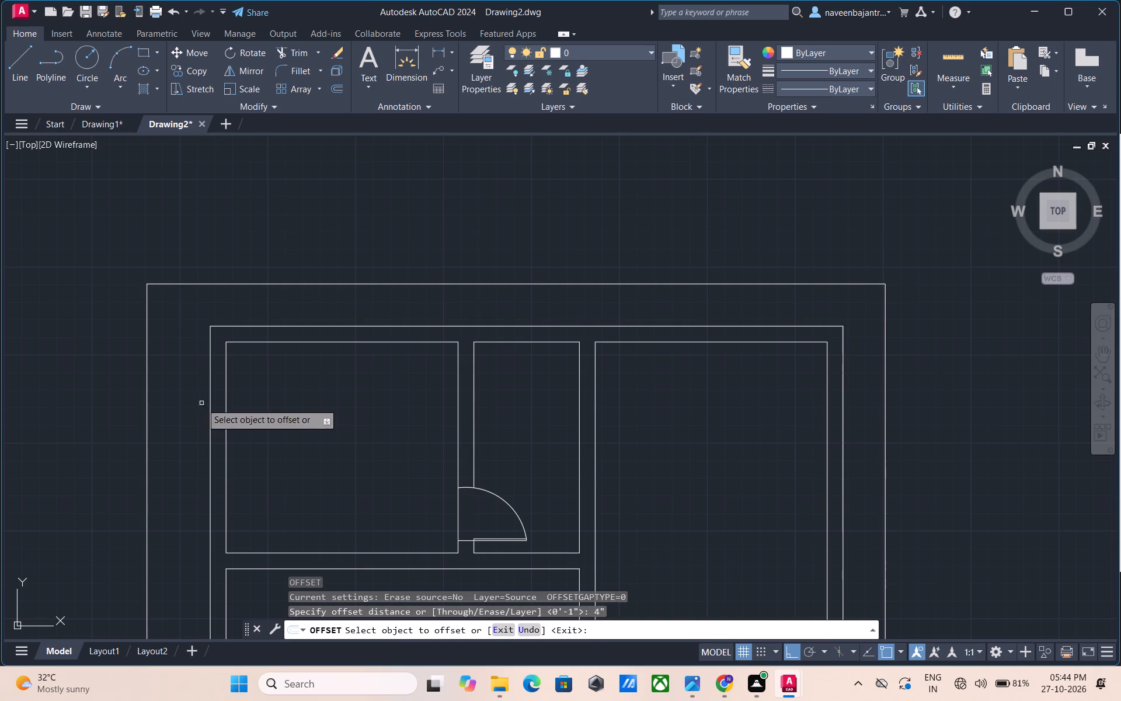
click(434, 282)
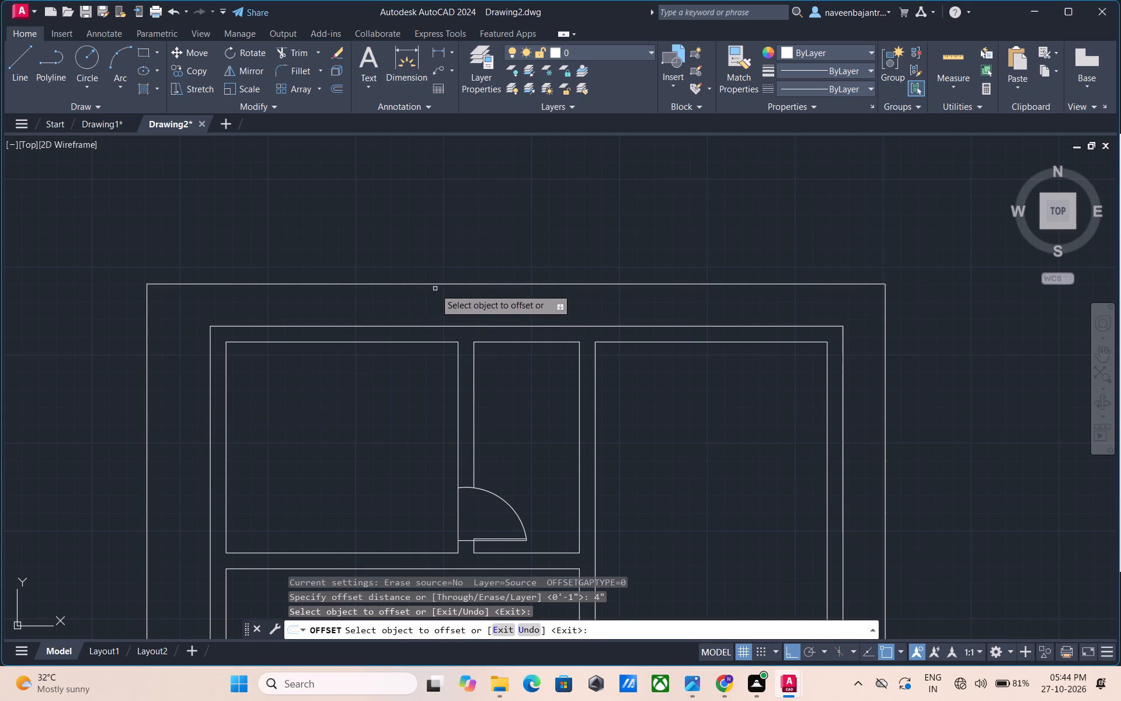
drag(438, 284, 438, 291)
click(437, 307)
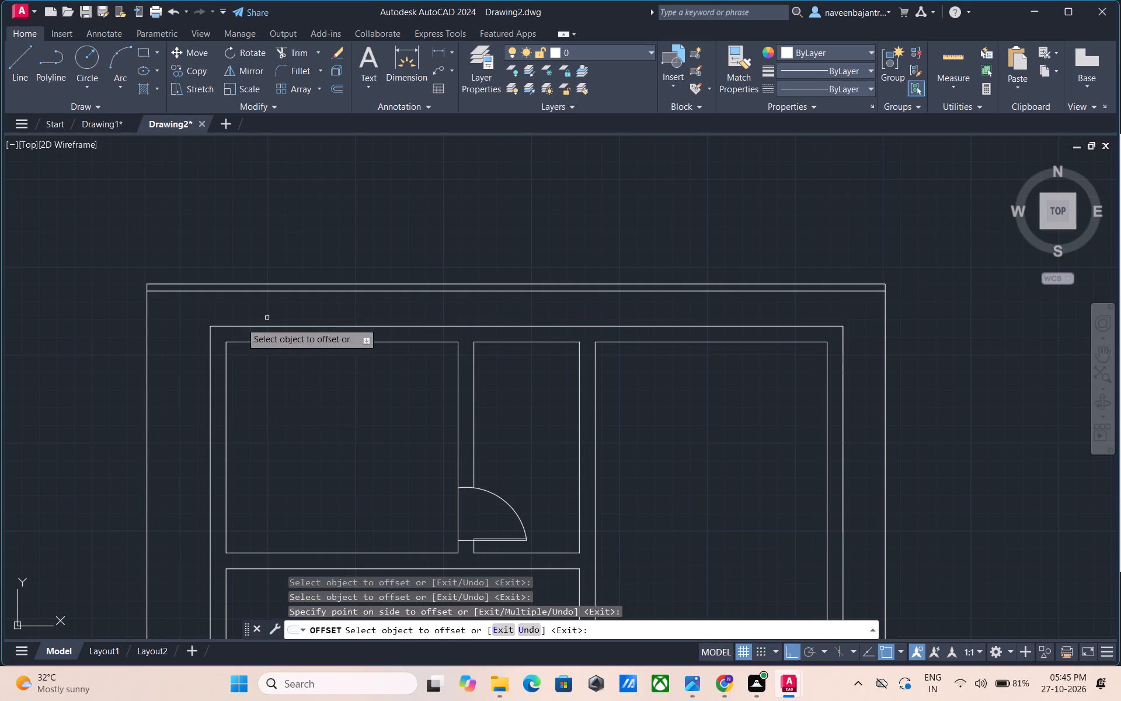
click(147, 365)
click(179, 365)
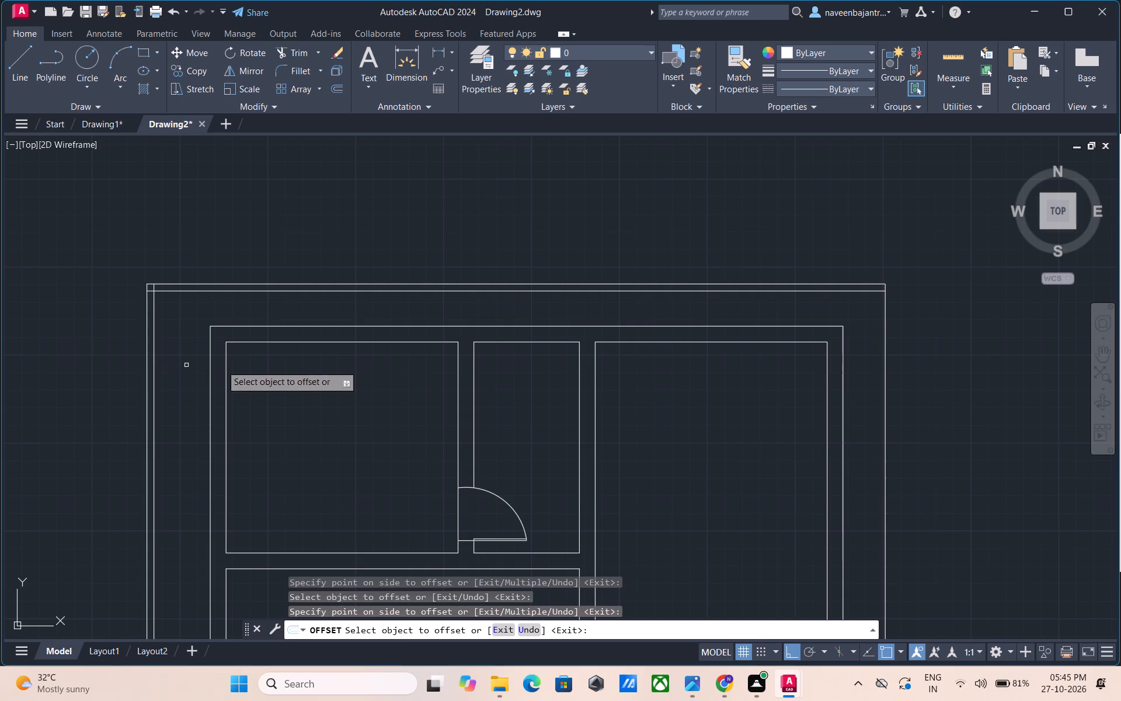
click(884, 404)
click(871, 410)
scroll(871, 410, down, 3)
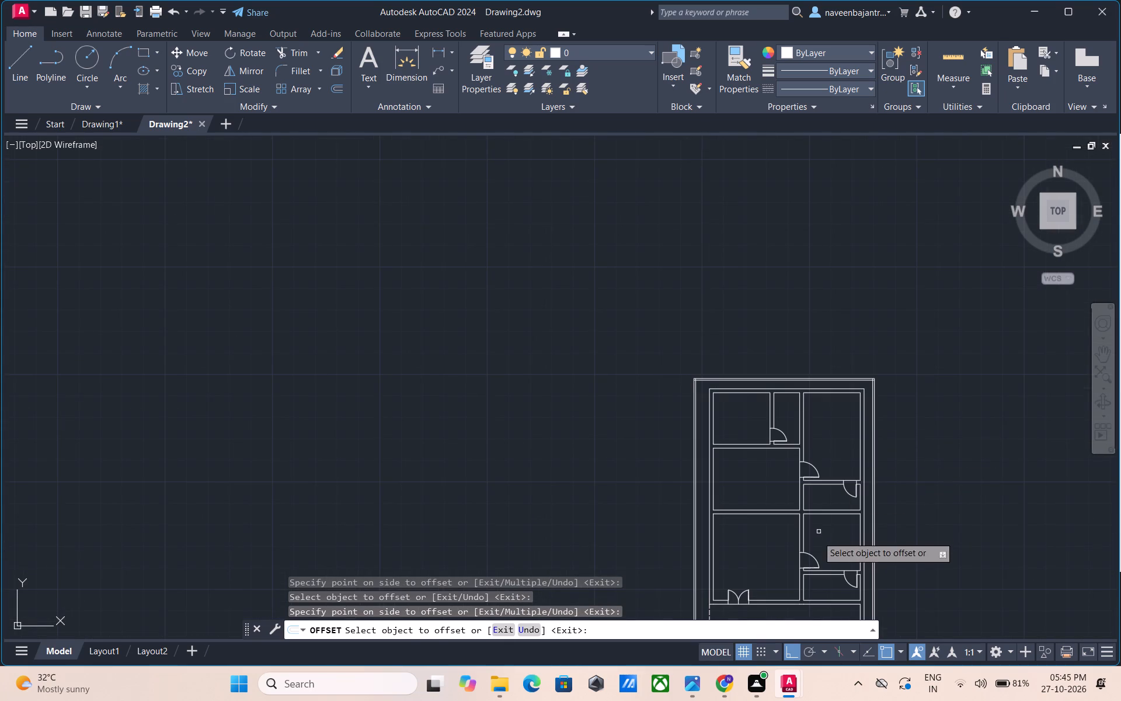
middle_drag(817, 536, 718, 370)
scroll(685, 485, up, 2)
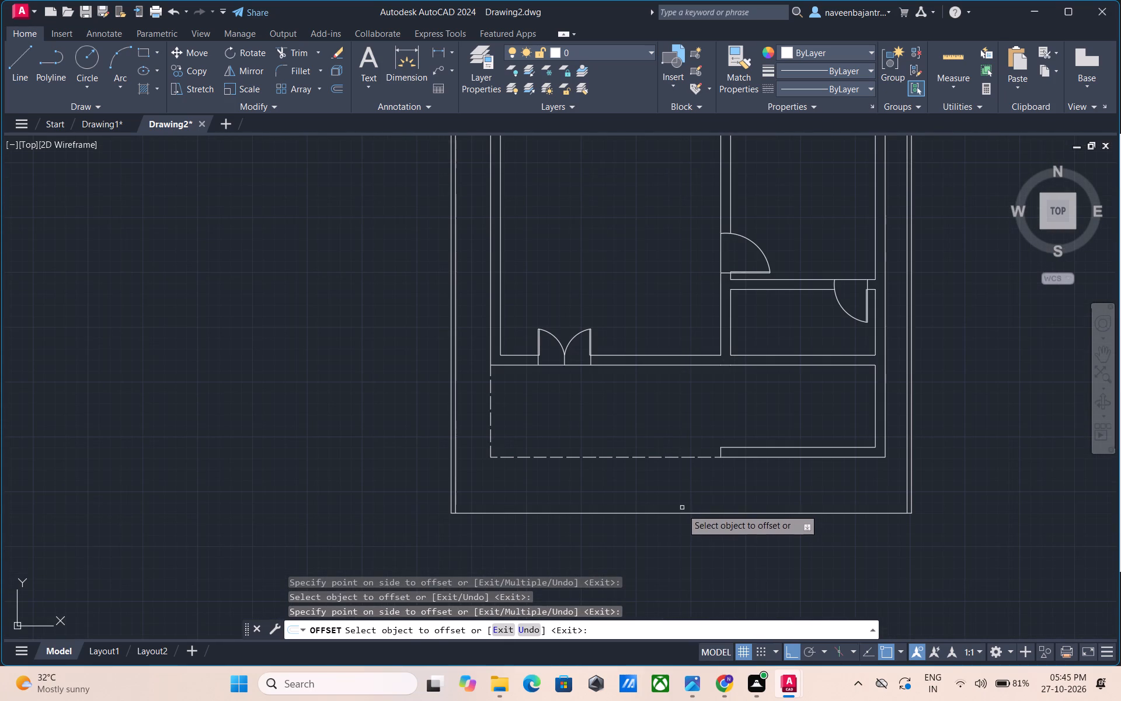
click(682, 513)
click(679, 504)
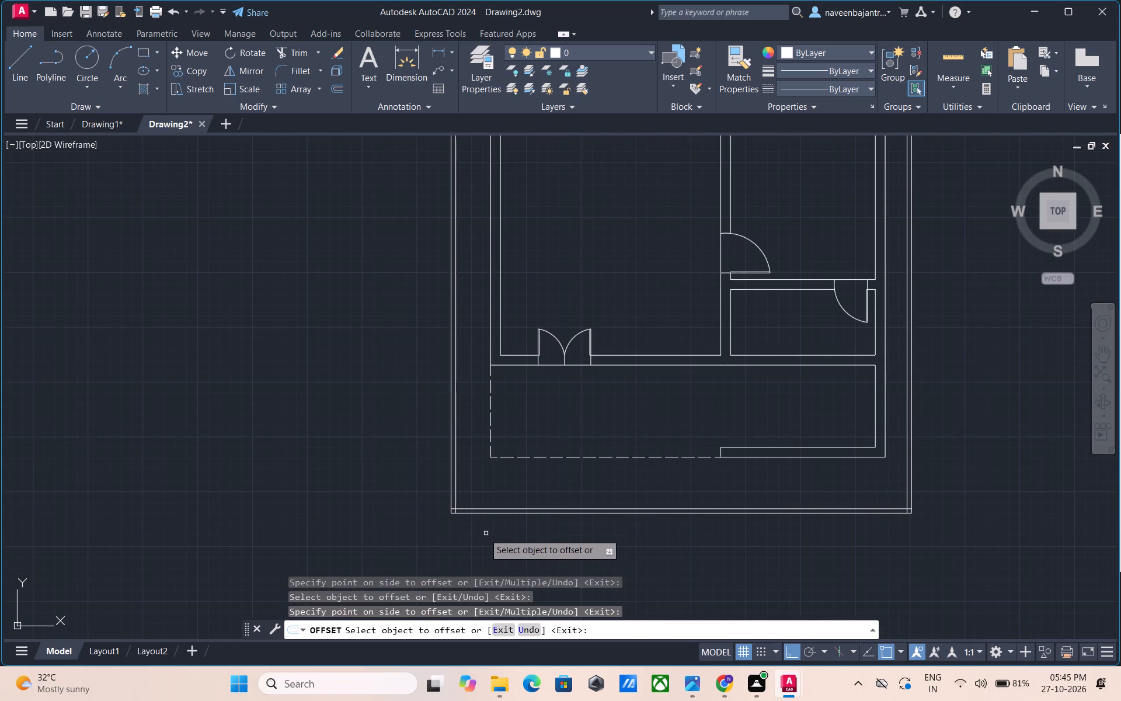
Trim the overlapping inner boundary line ends at the plot's bottom-left and bottom-right corners.
scroll(462, 528, up, 2)
key(Escape)
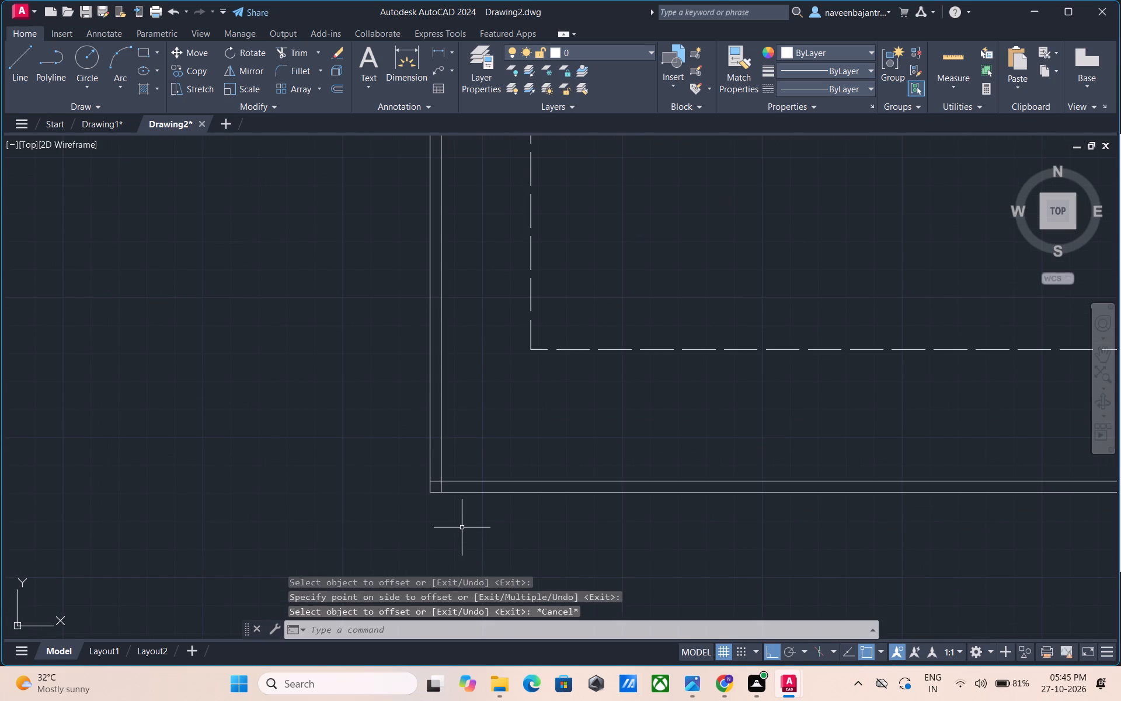
text(TR)
key(space)
click(434, 481)
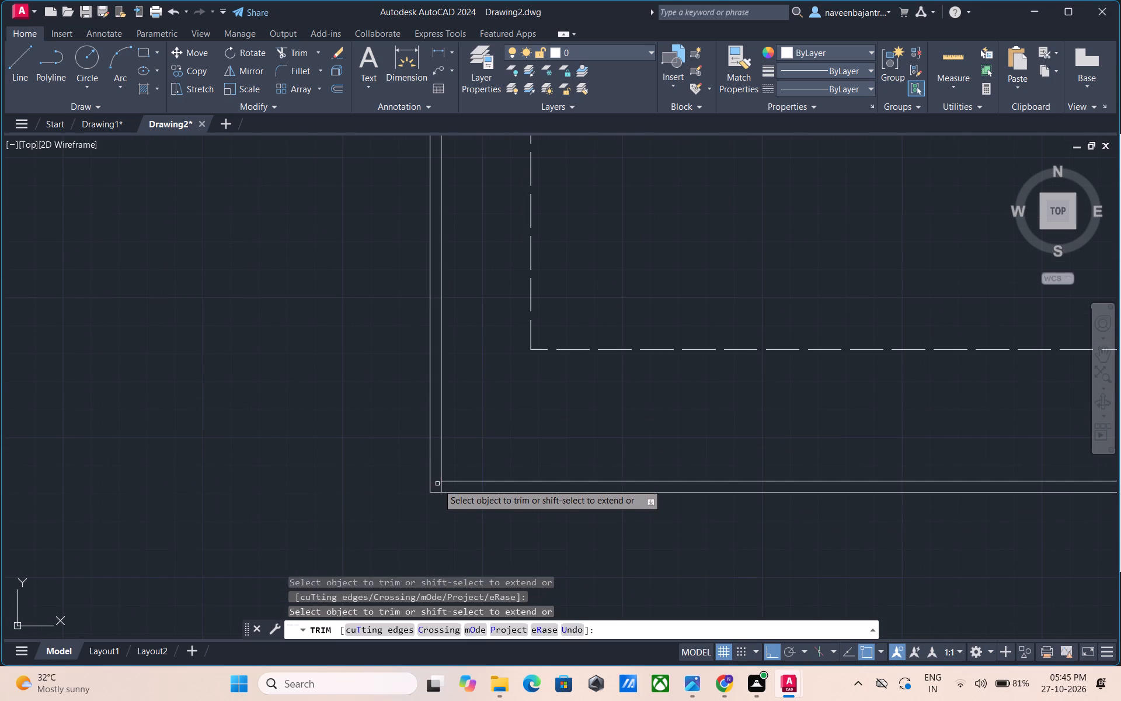
click(441, 485)
scroll(441, 485, down, 3)
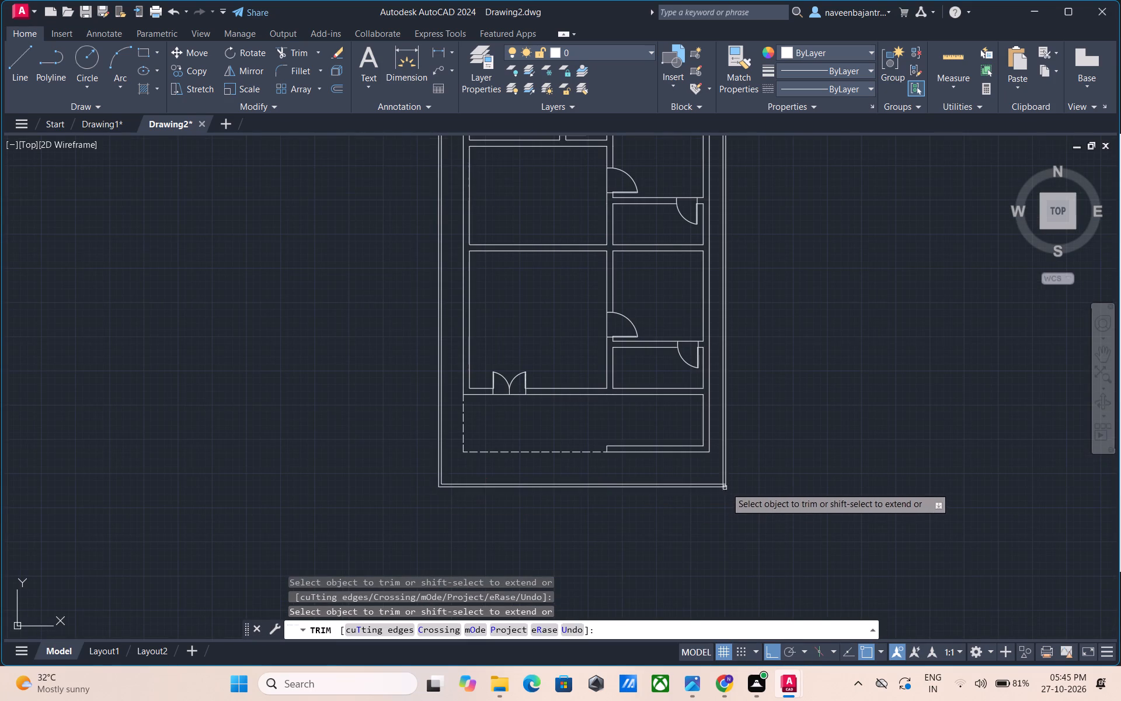
scroll(734, 483, up, 3)
click(684, 494)
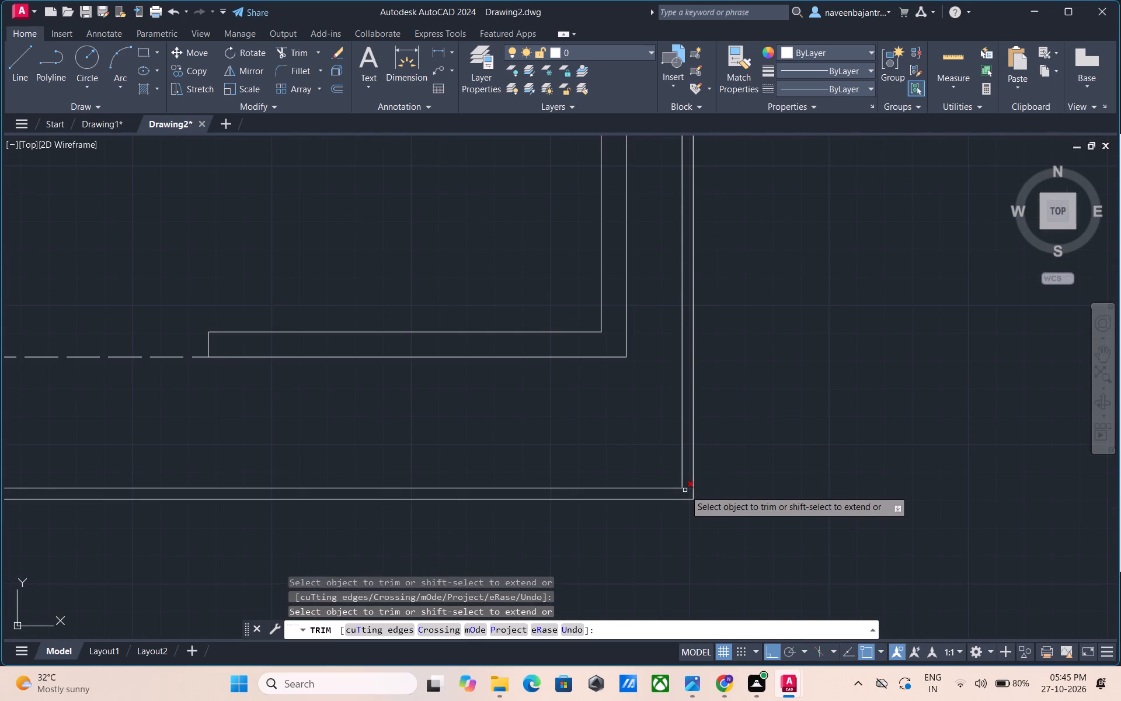
click(685, 490)
Trim the overlapping inner boundary line ends at the plot's top-right and top-left corners.
scroll(685, 490, down, 4)
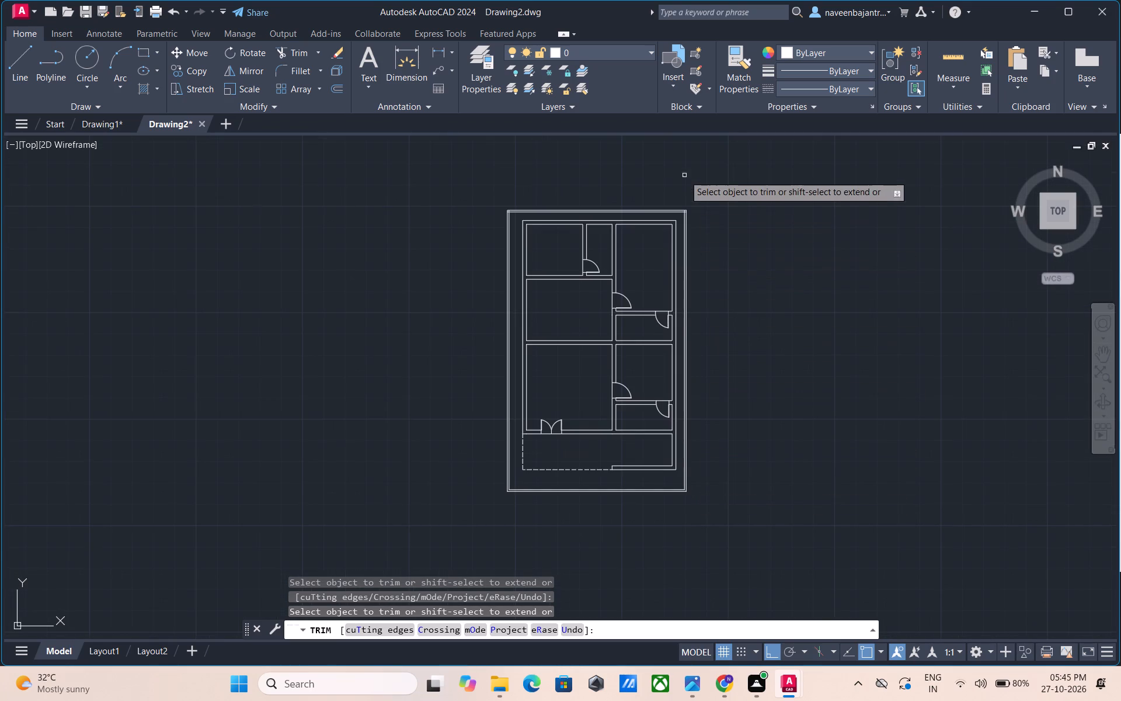
scroll(675, 188, up, 3)
scroll(704, 264, up, 1)
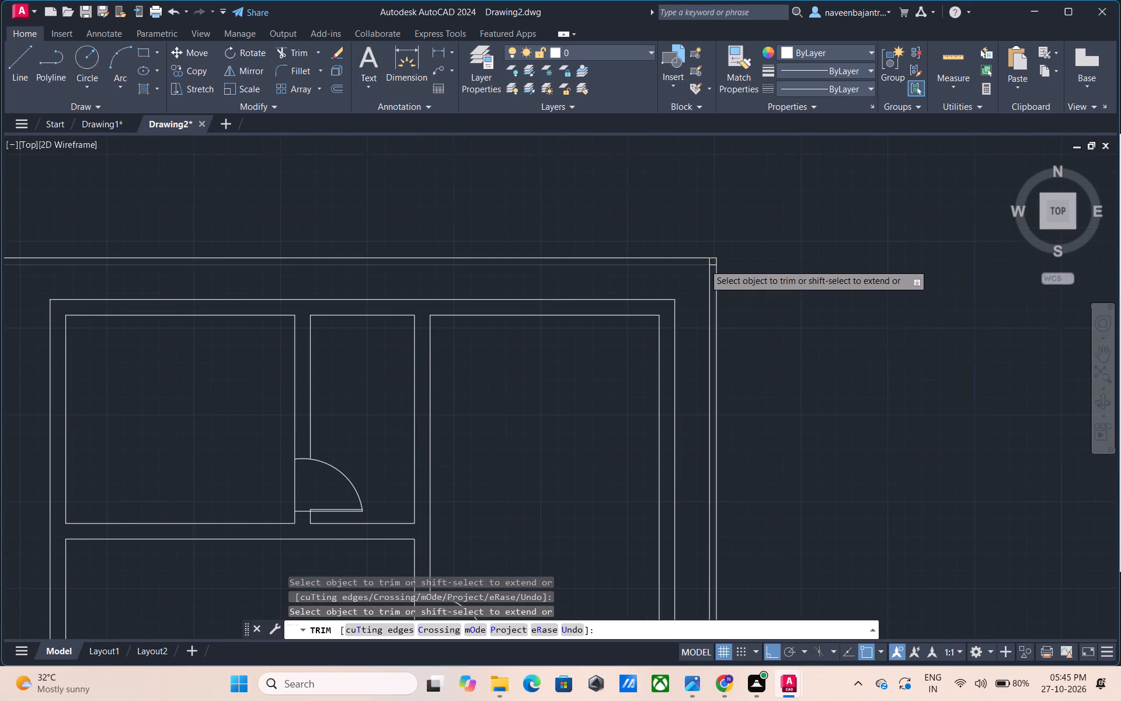
scroll(704, 264, up, 2)
click(723, 258)
click(730, 267)
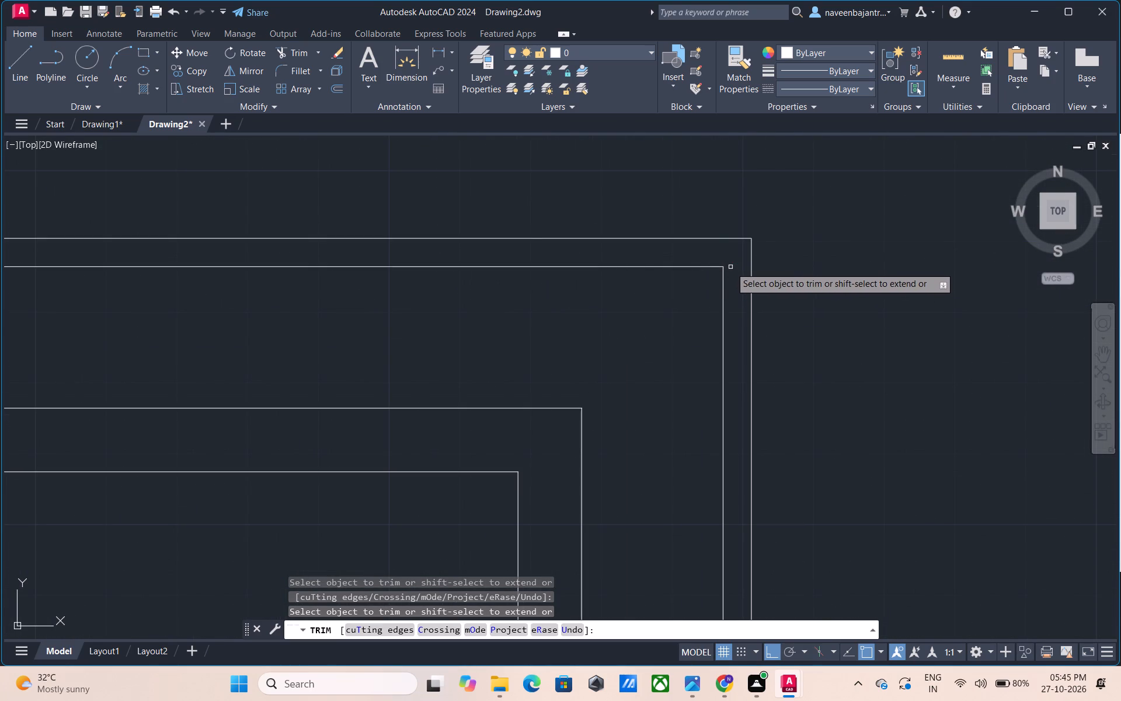
scroll(730, 267, down, 4)
scroll(268, 263, up, 5)
click(405, 307)
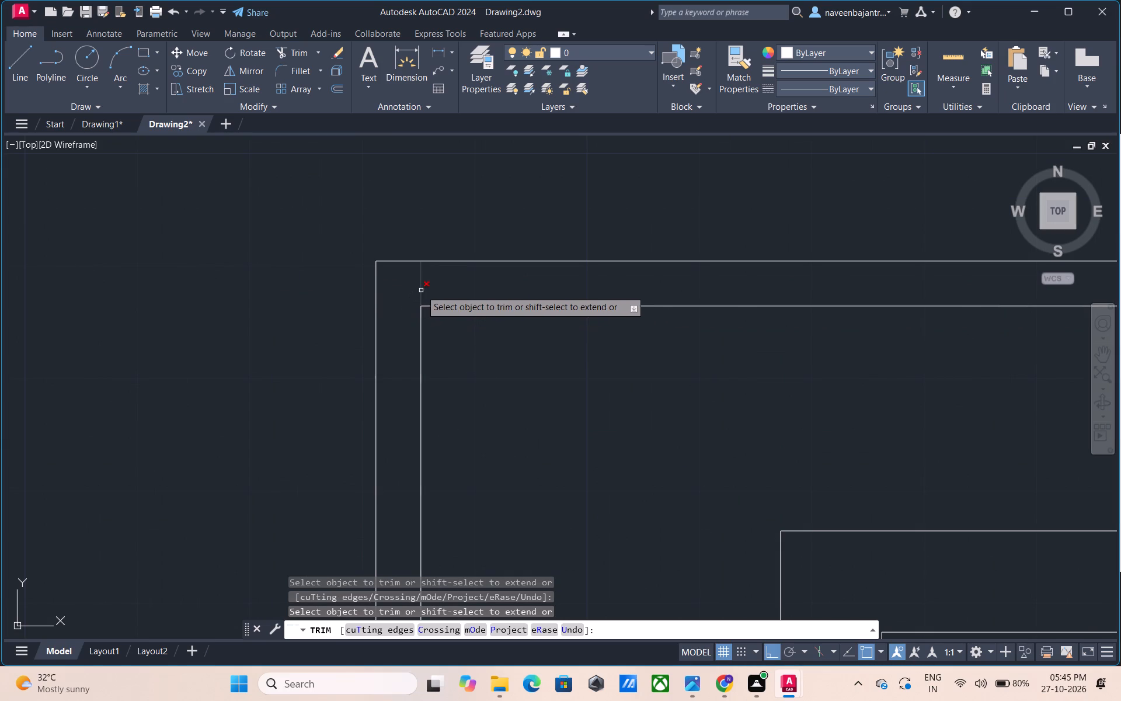
click(421, 290)
key(Escape)
Draw a vertical jamb line across the wall between the two large left-hand rooms, near its right end, and trim its overhang above the wall.
scroll(419, 293, down, 6)
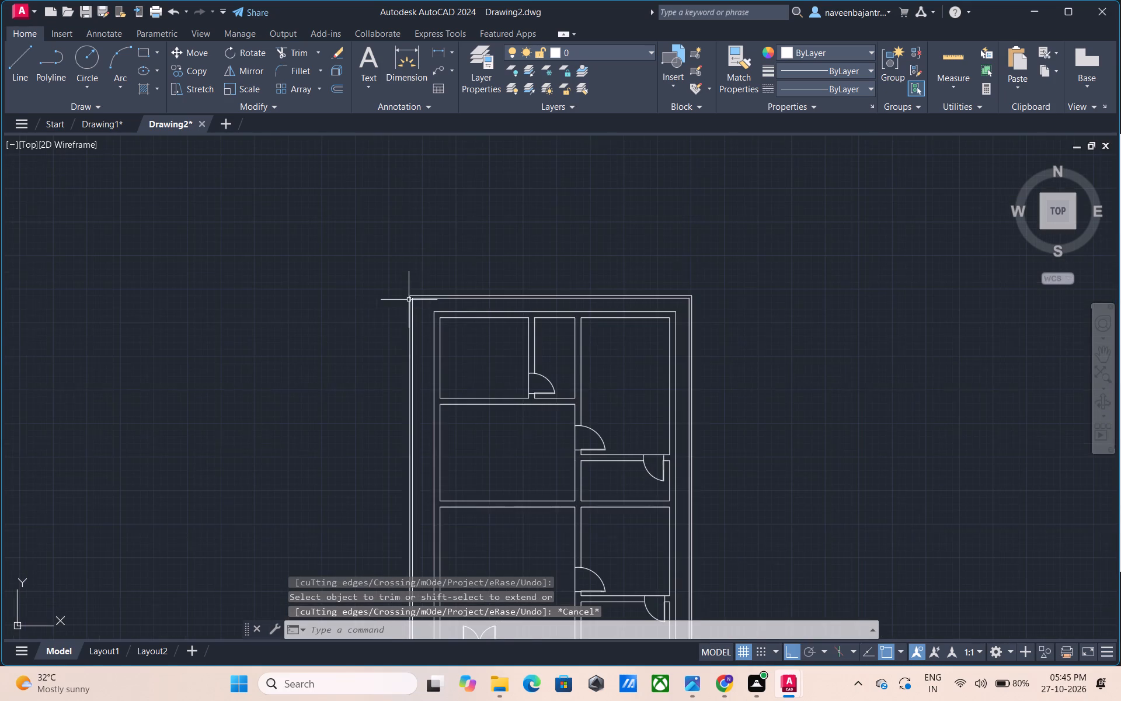
scroll(646, 422, down, 1)
middle_drag(642, 416, 607, 339)
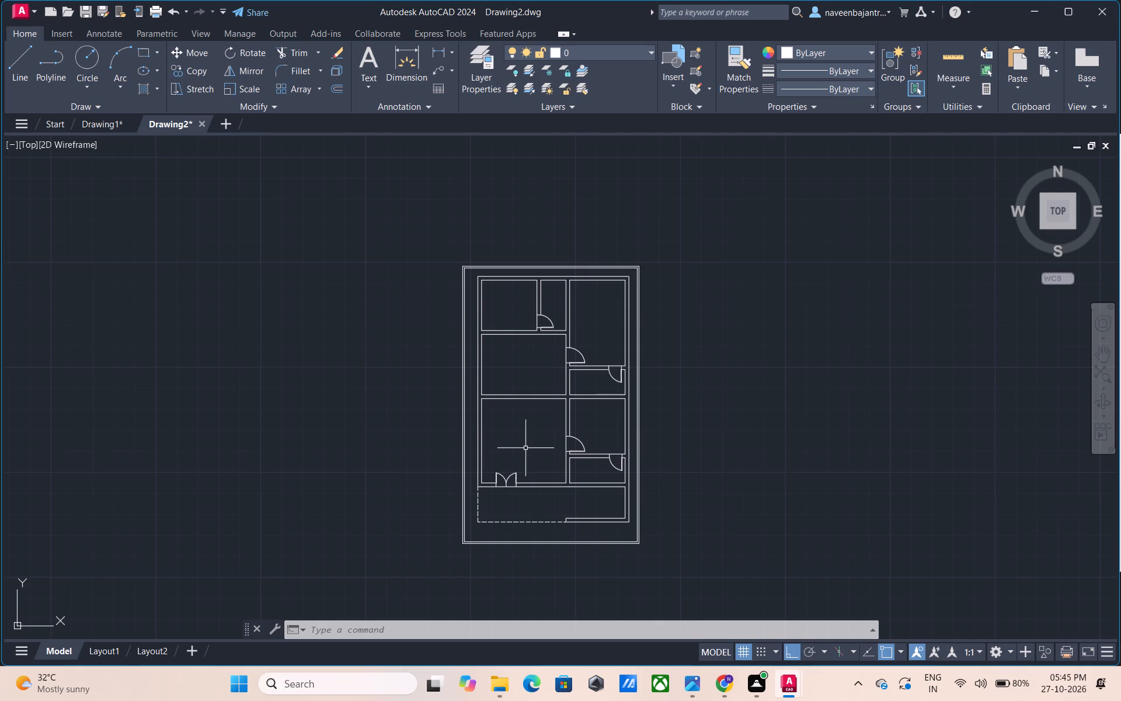
scroll(525, 448, up, 2)
middle_drag(536, 421, 378, 586)
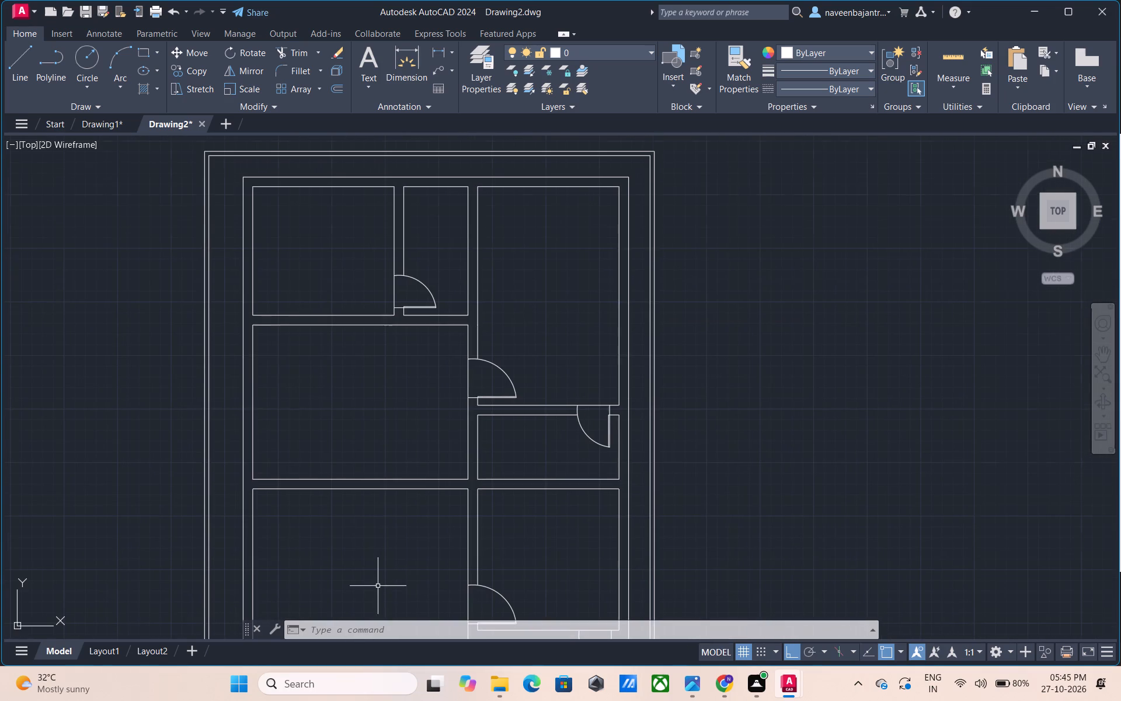
key(Escape)
text(L)
key(space)
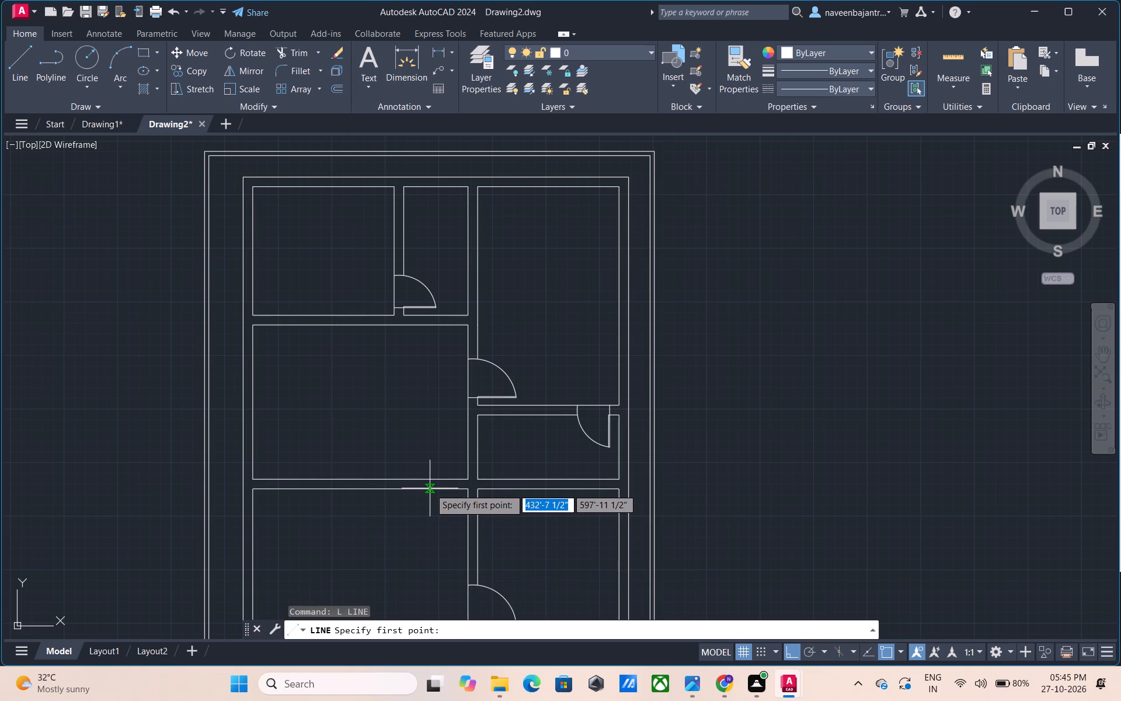
scroll(430, 488, up, 2)
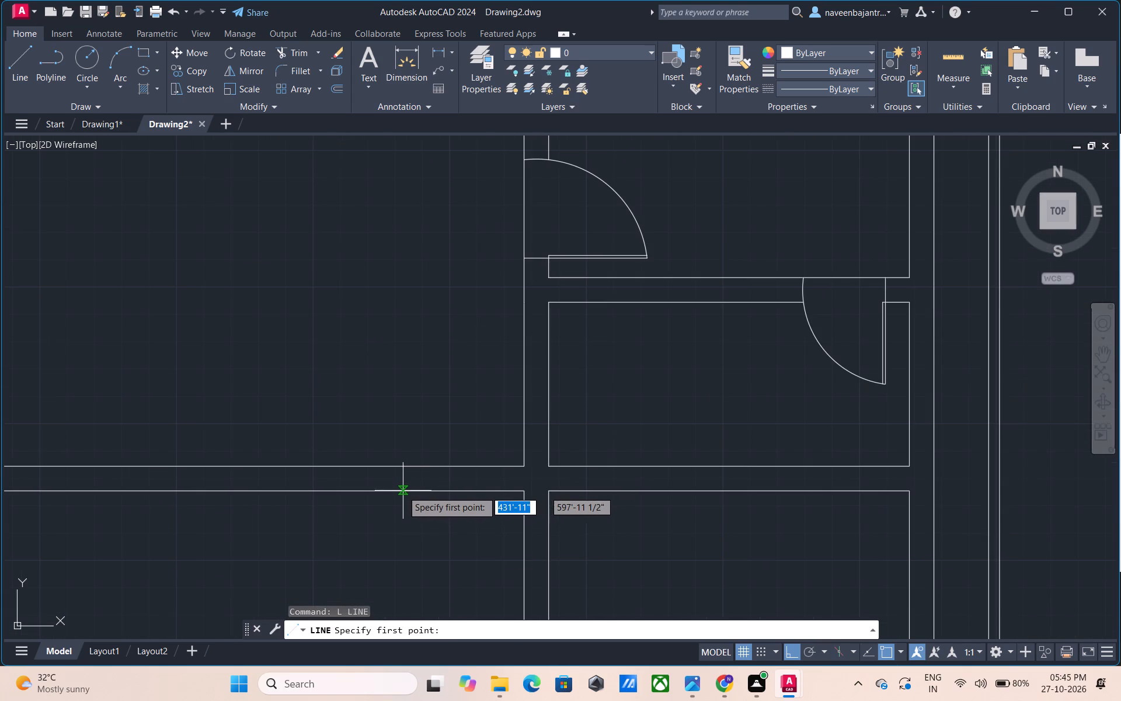
click(400, 492)
click(400, 440)
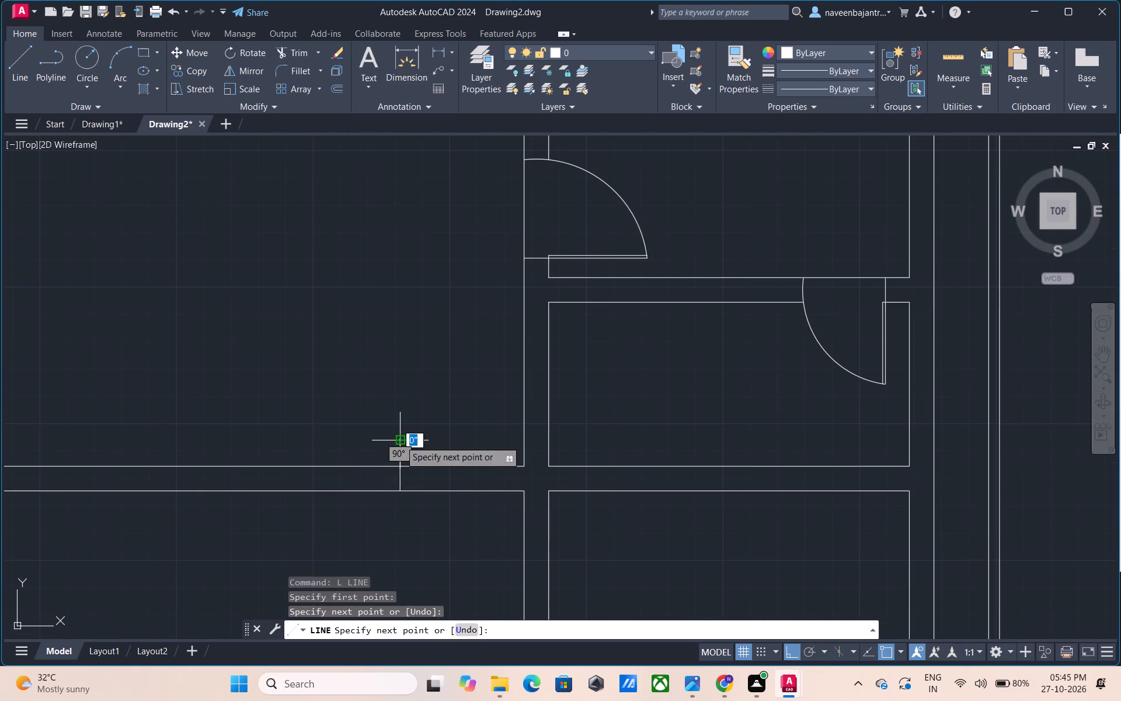
key(Escape)
text(TR)
key(space)
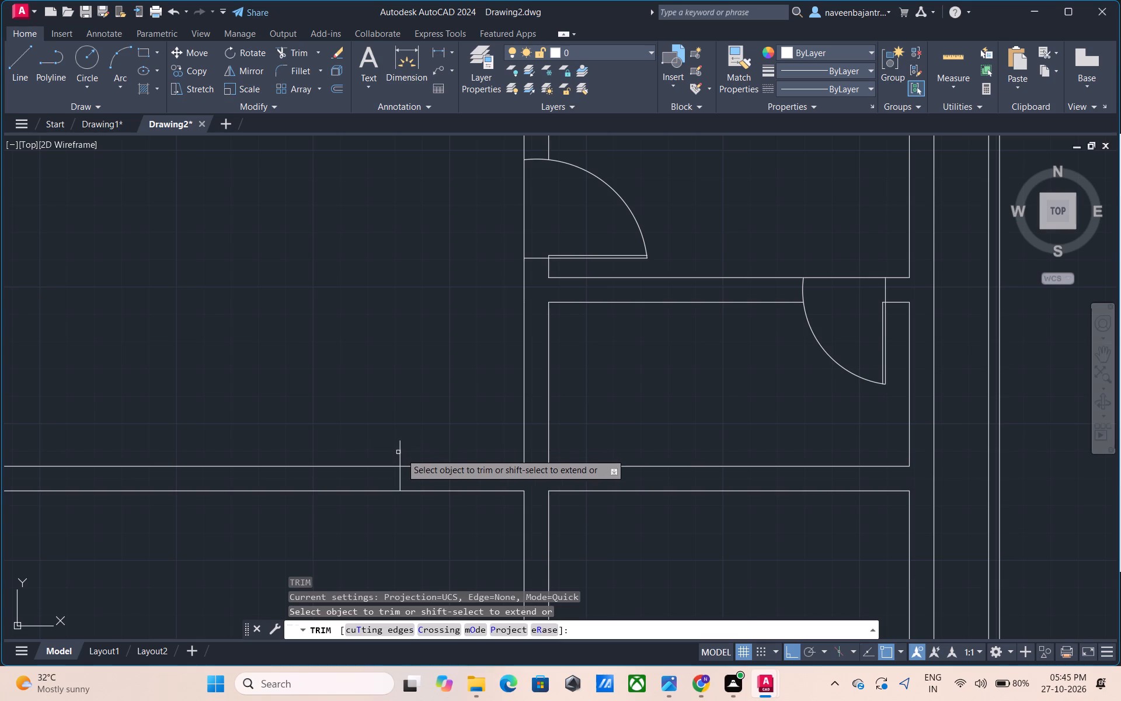
click(400, 456)
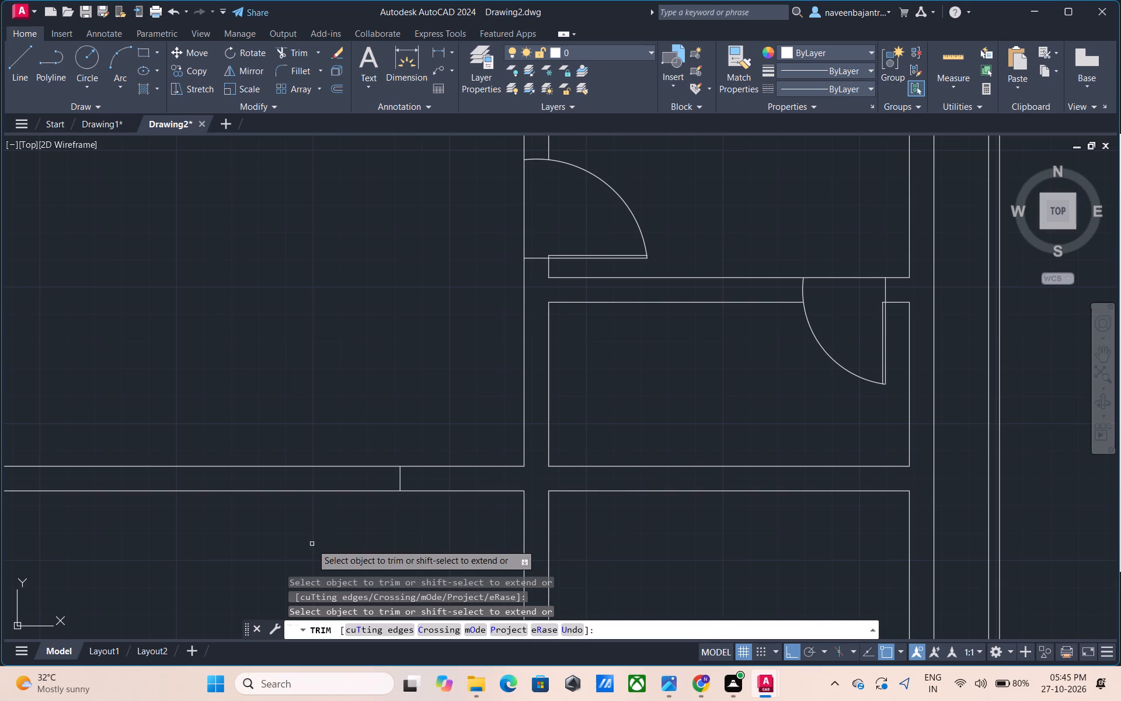
Draw a second vertical jamb line across the same wall, near its left end, and trim its overhang above the wall.
scroll(312, 544, down, 1)
middle_drag(370, 529, 489, 506)
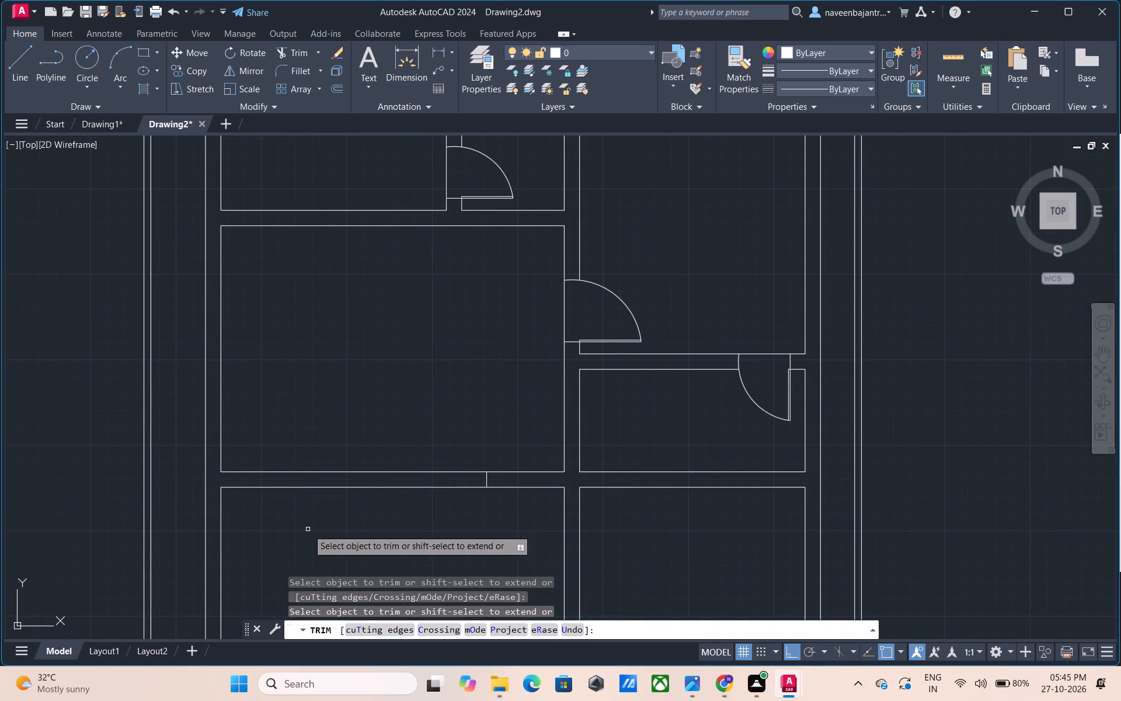
key(Escape)
text(L)
key(space)
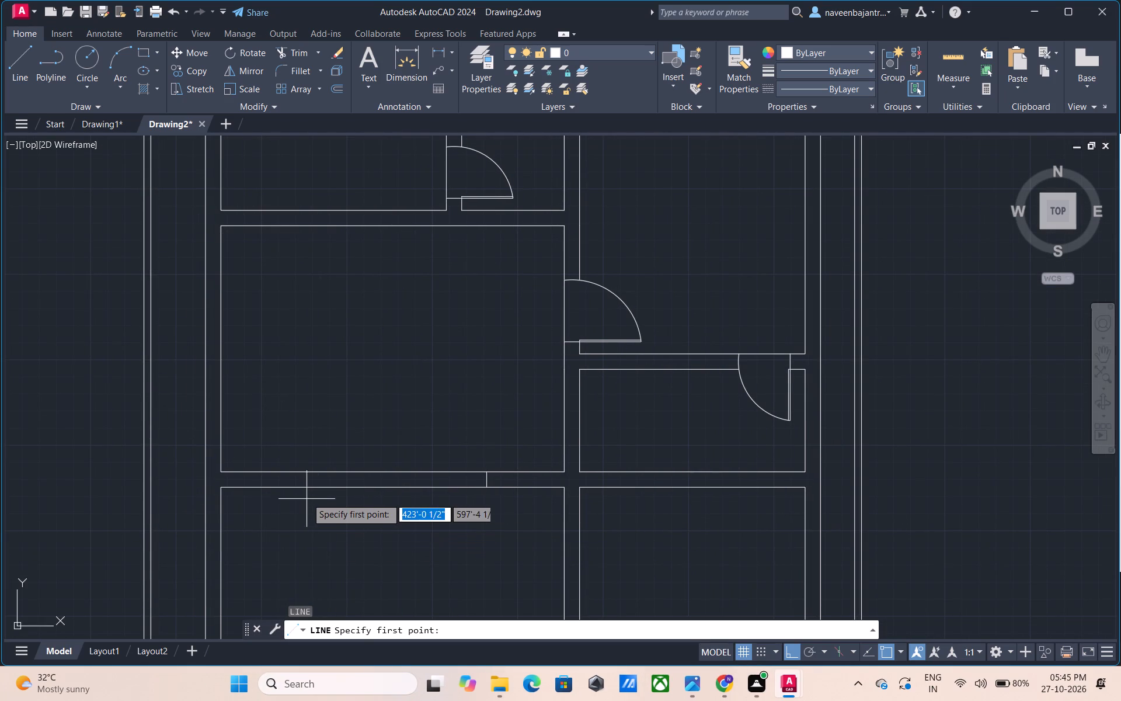
click(311, 488)
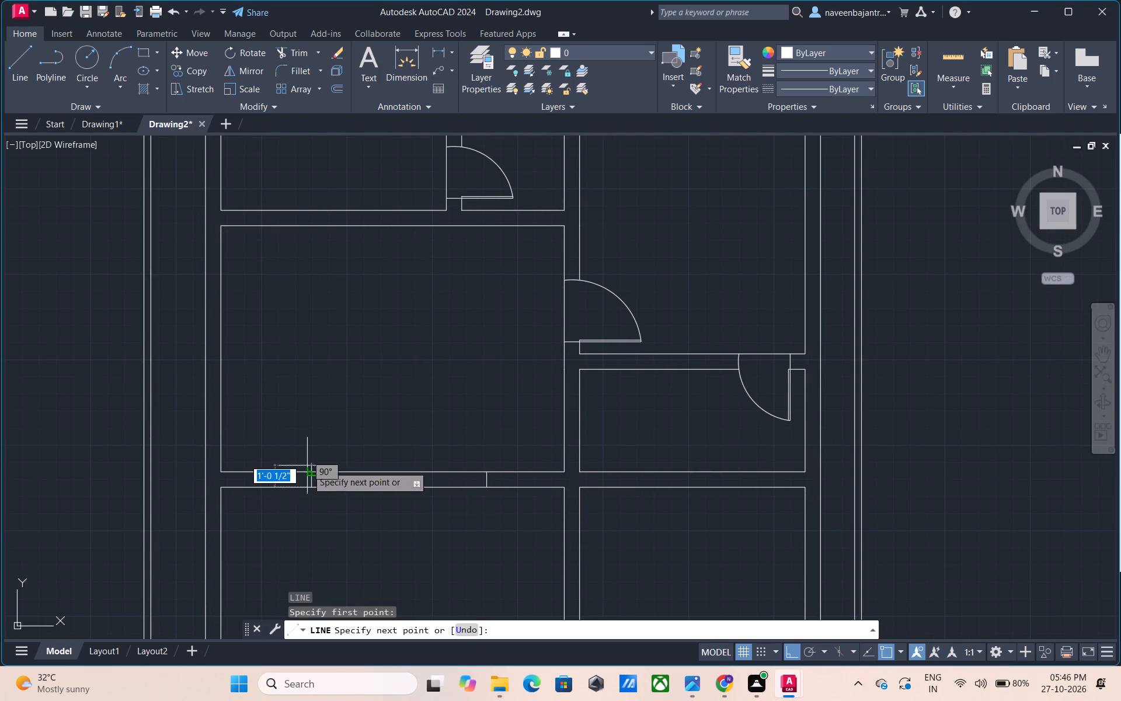
click(307, 461)
key(Escape)
text(TR)
key(space)
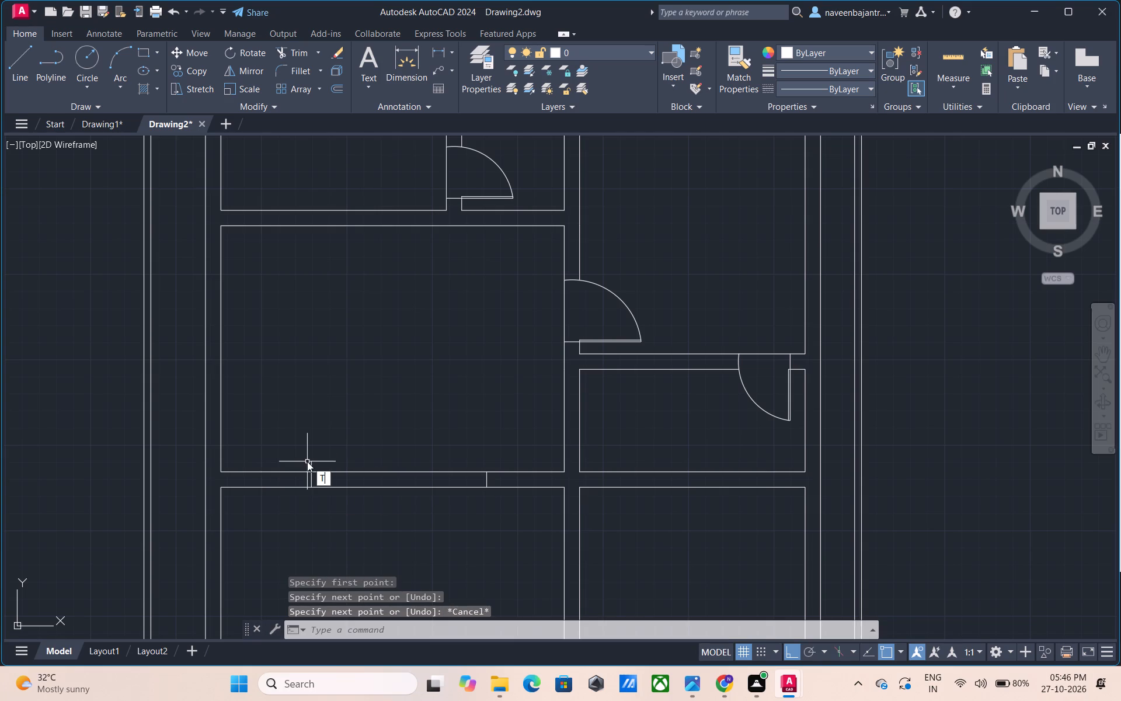
click(314, 465)
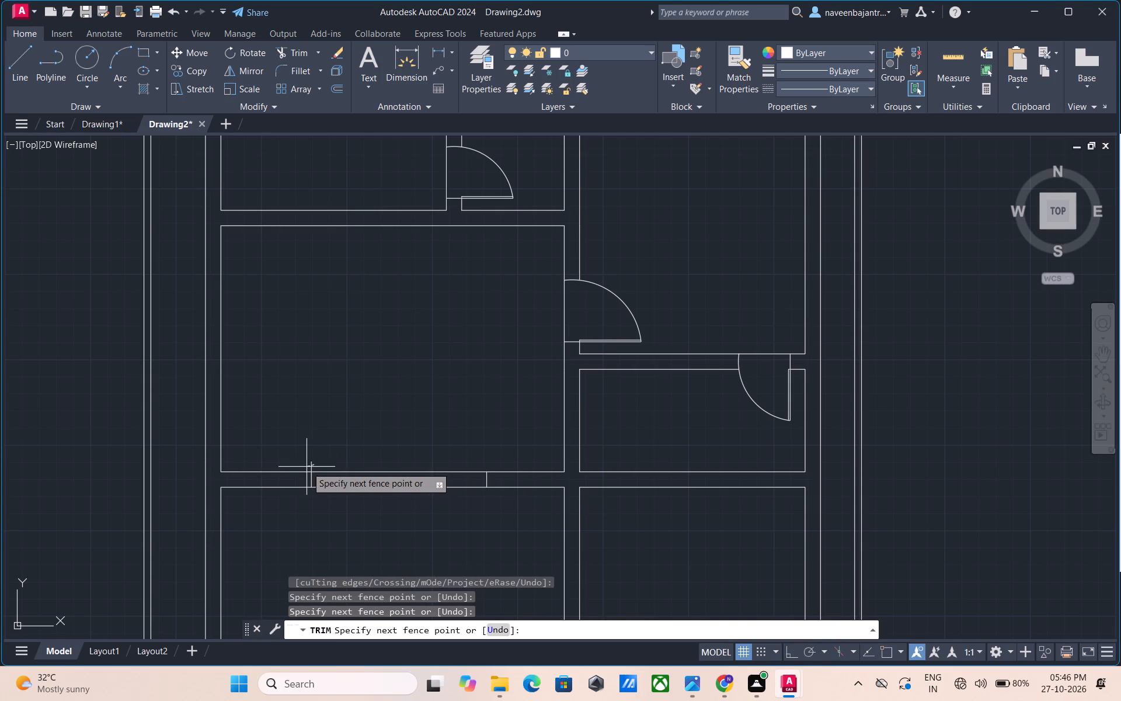
click(307, 467)
Trim both wall lines between the two jamb lines to open a wide passage between the two large left-hand rooms.
click(380, 487)
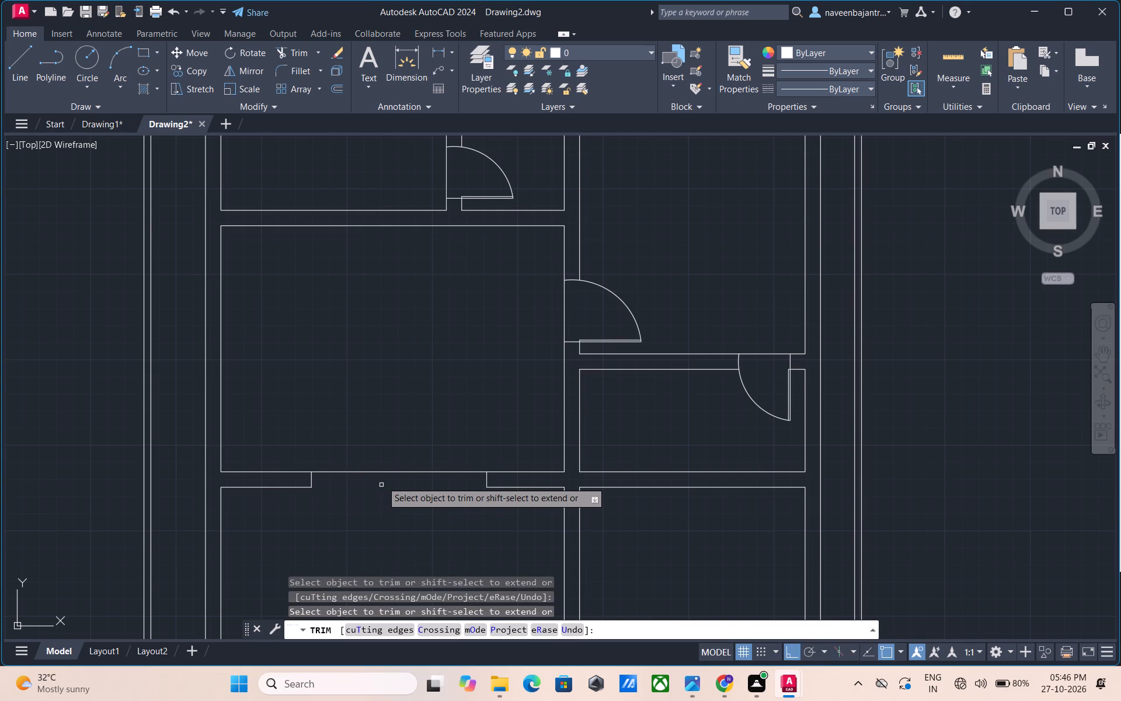
click(385, 473)
key(Escape)
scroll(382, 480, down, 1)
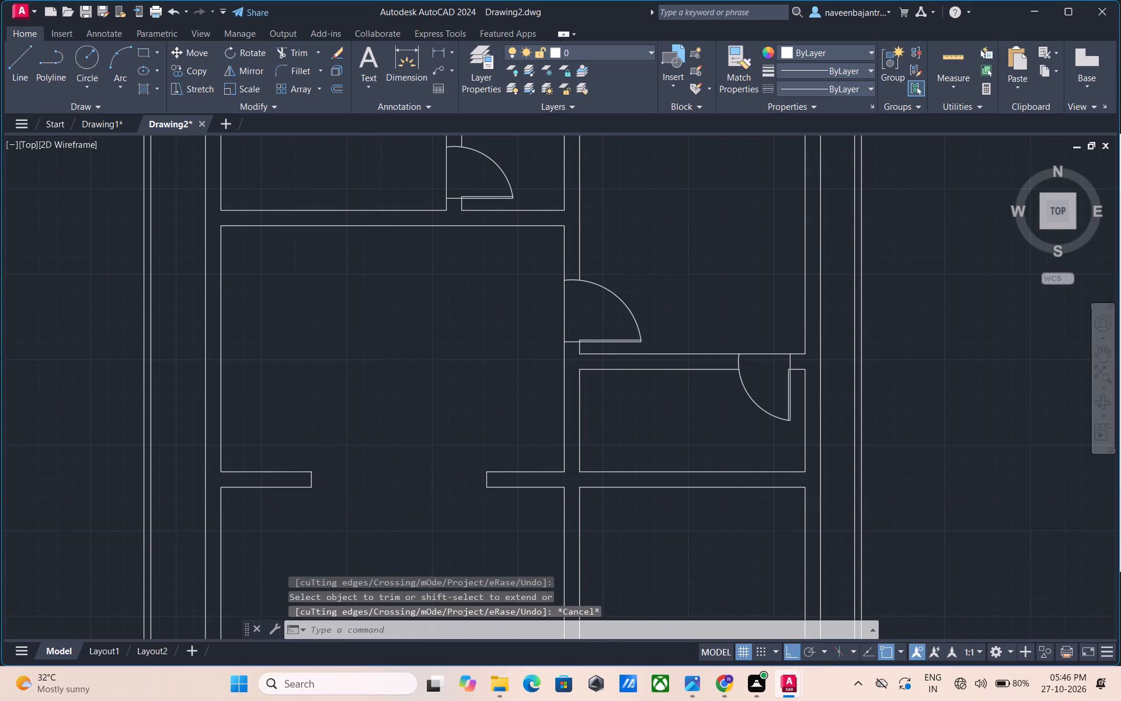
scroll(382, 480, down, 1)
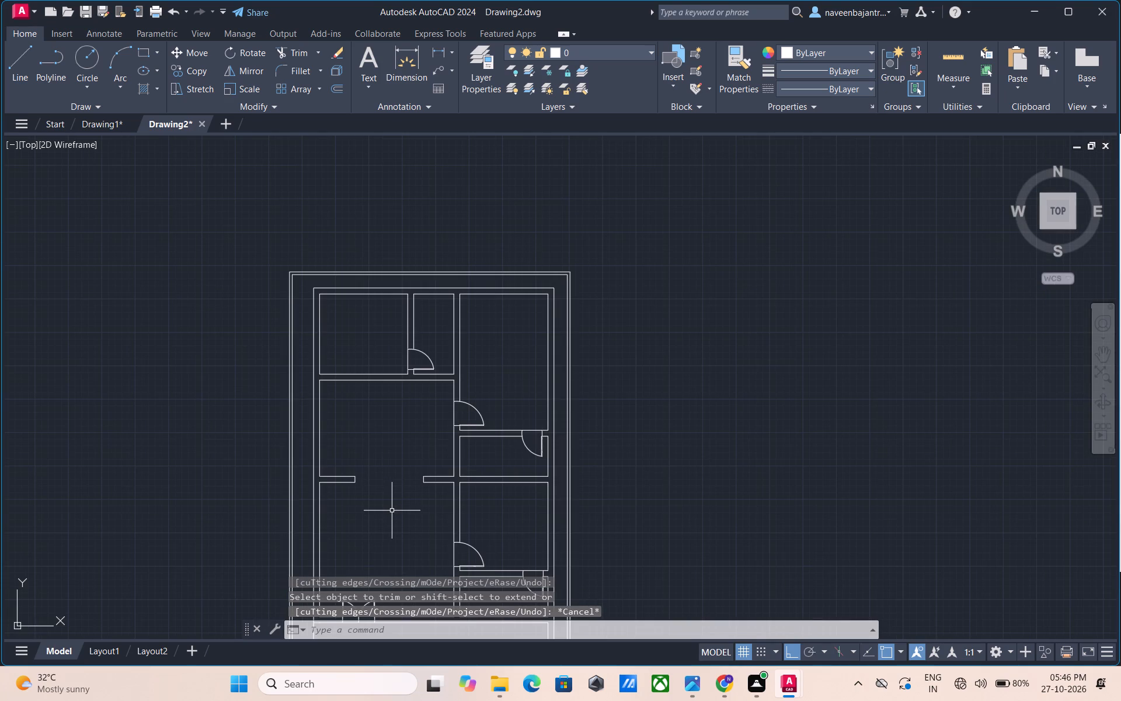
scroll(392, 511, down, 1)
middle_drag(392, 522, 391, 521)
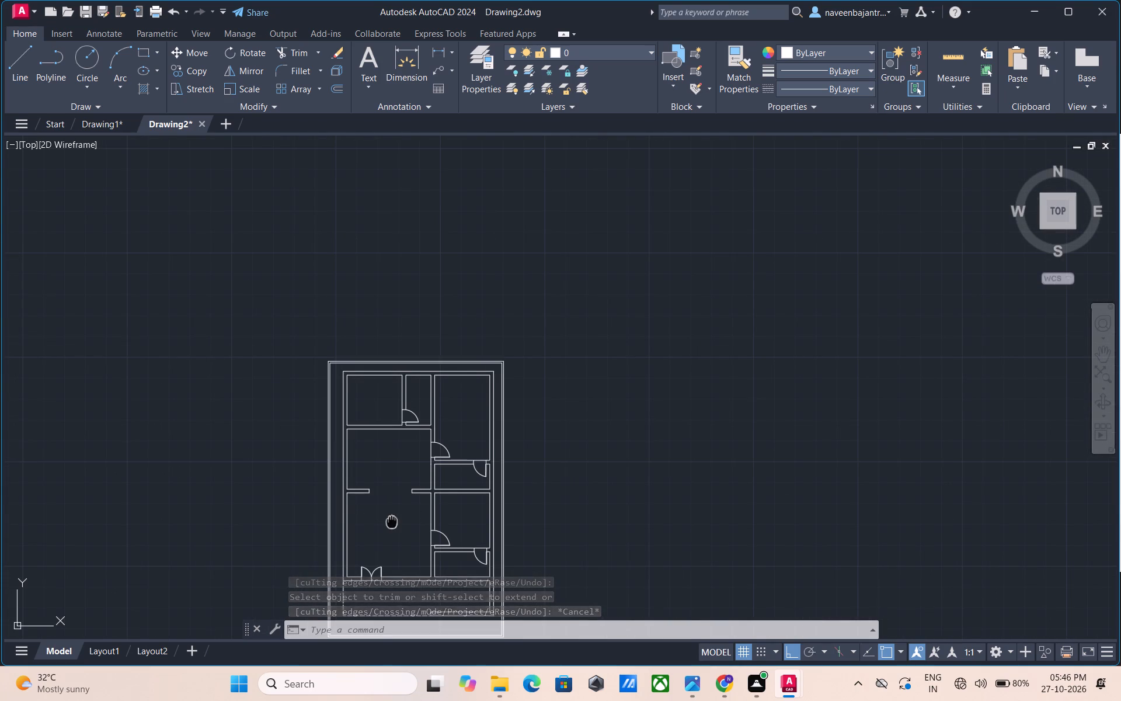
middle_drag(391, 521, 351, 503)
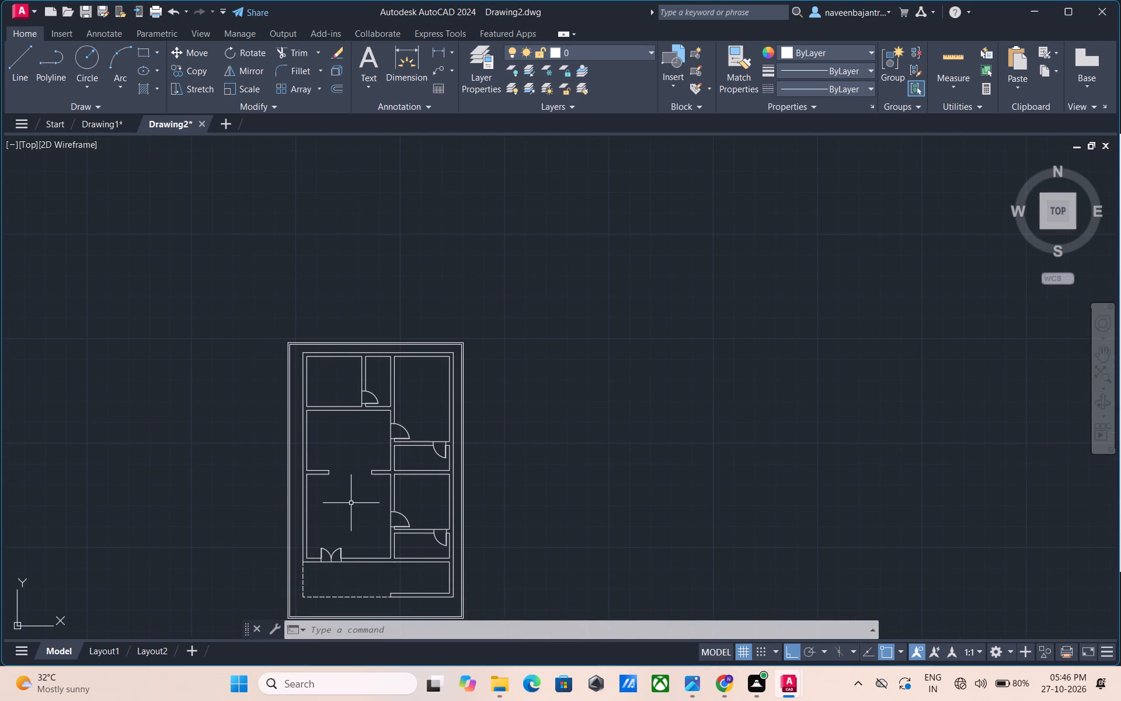
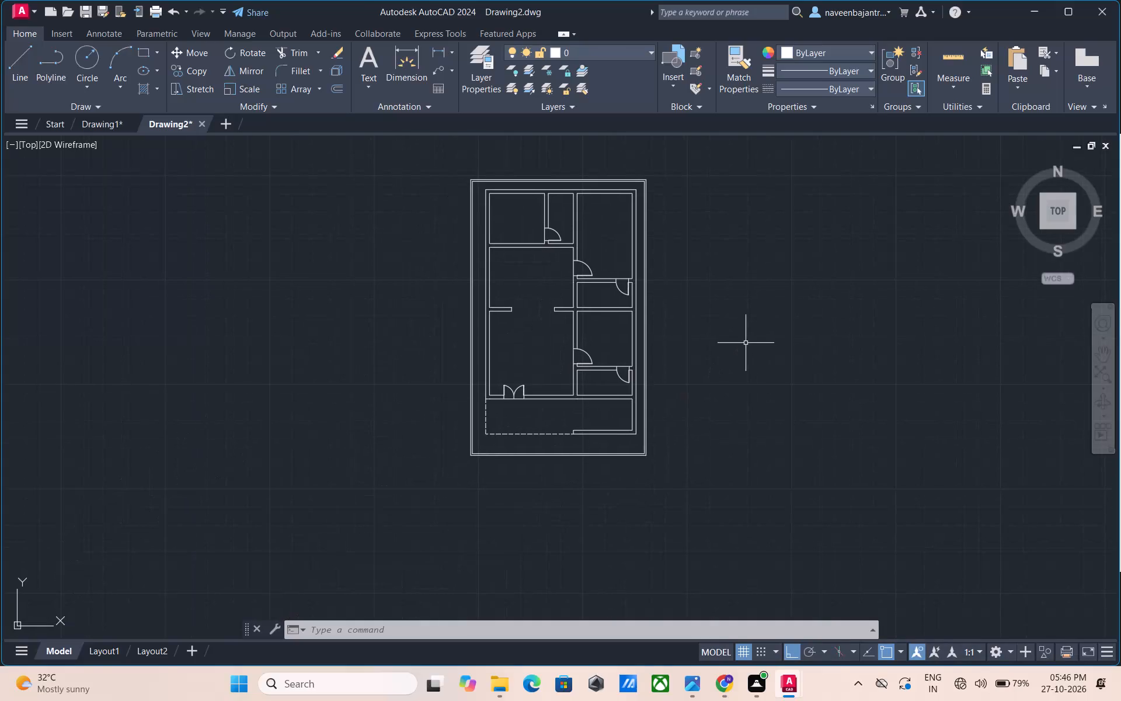
Browse the swatches of the DIC COLOR GUIDE(R) color book to look for a suitable object color.
click(781, 53)
click(799, 244)
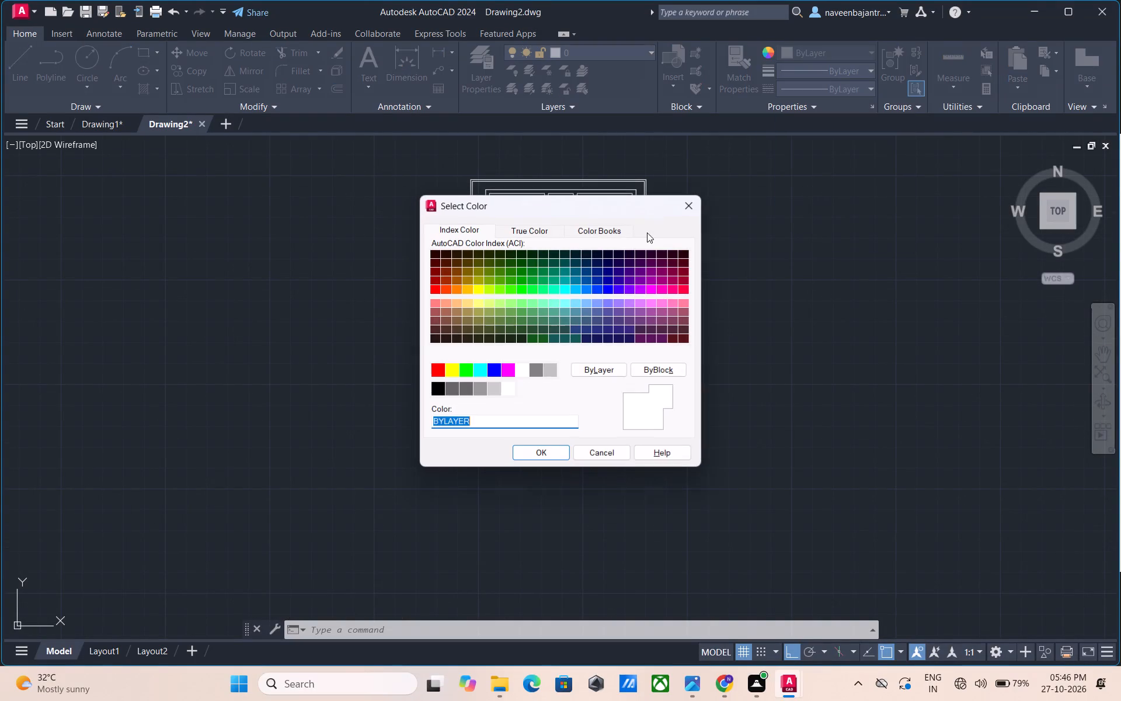
click(612, 232)
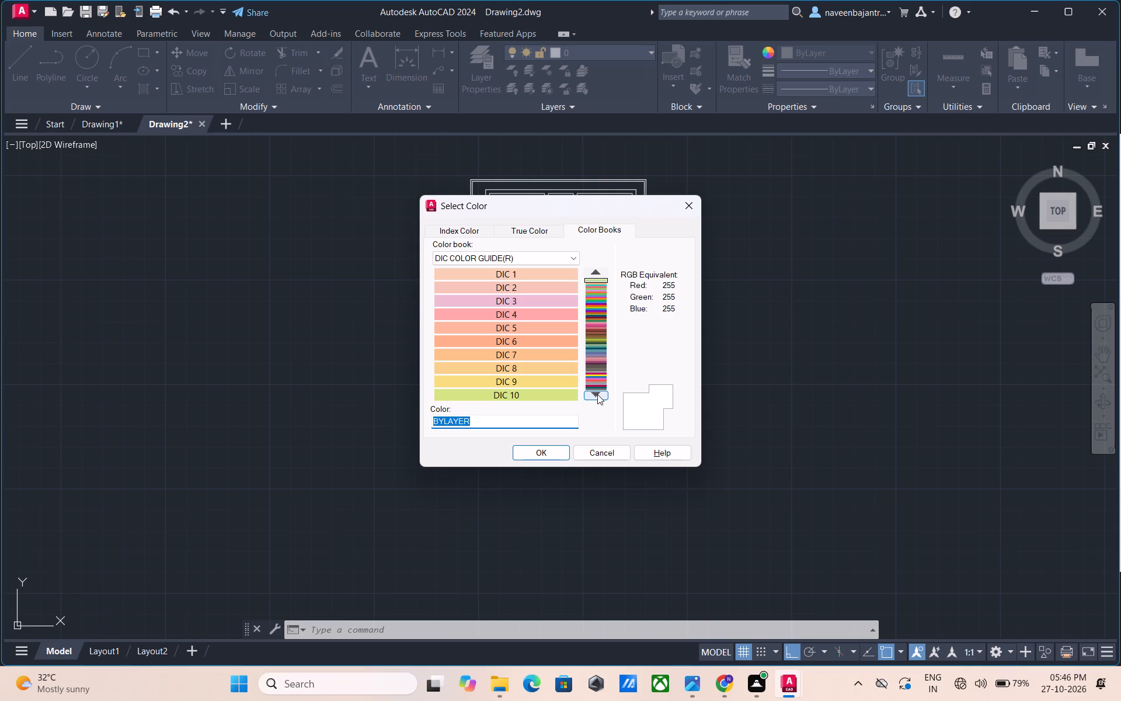
click(597, 394)
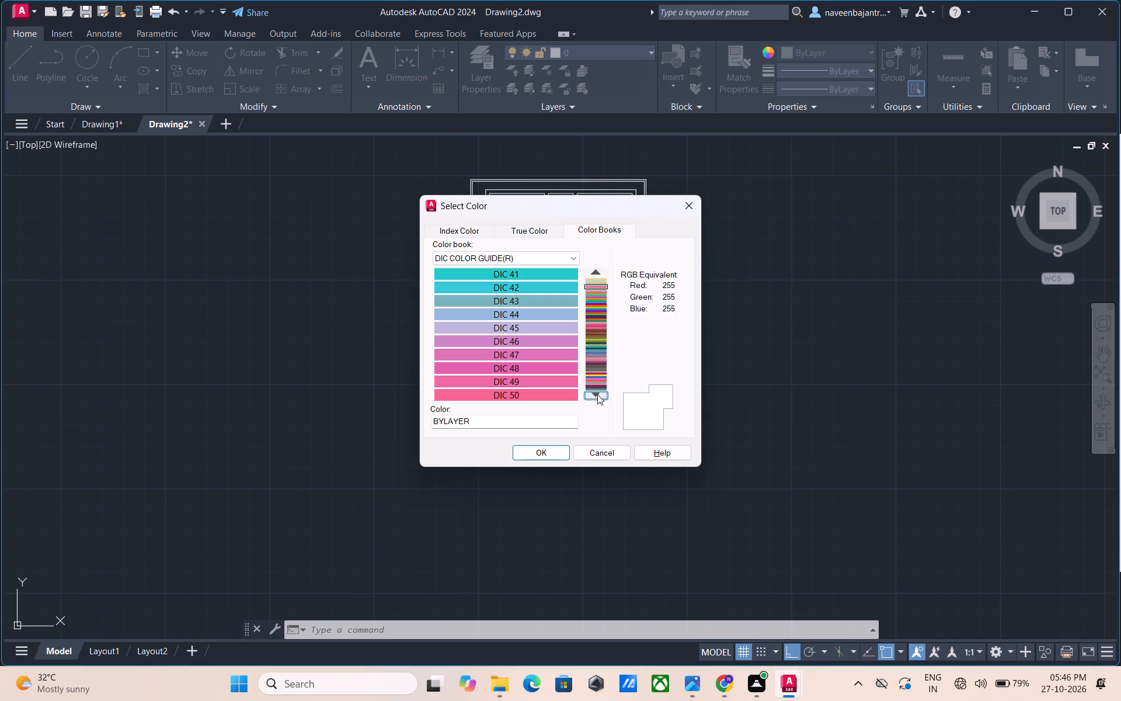
click(597, 394)
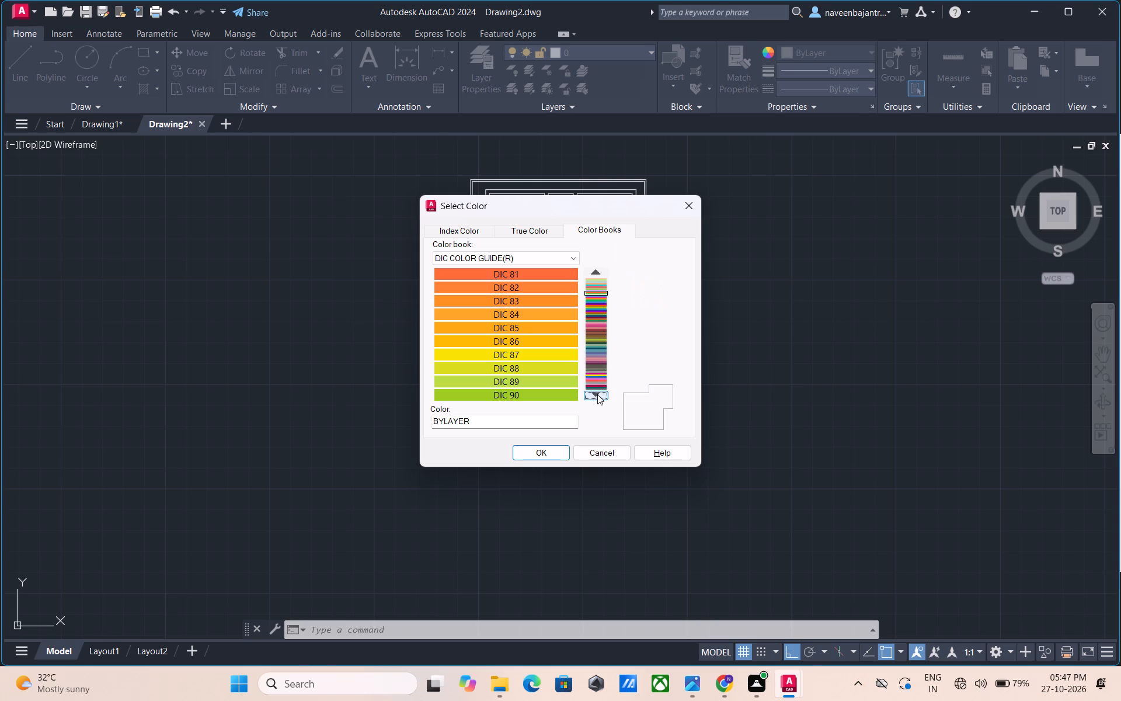
click(597, 394)
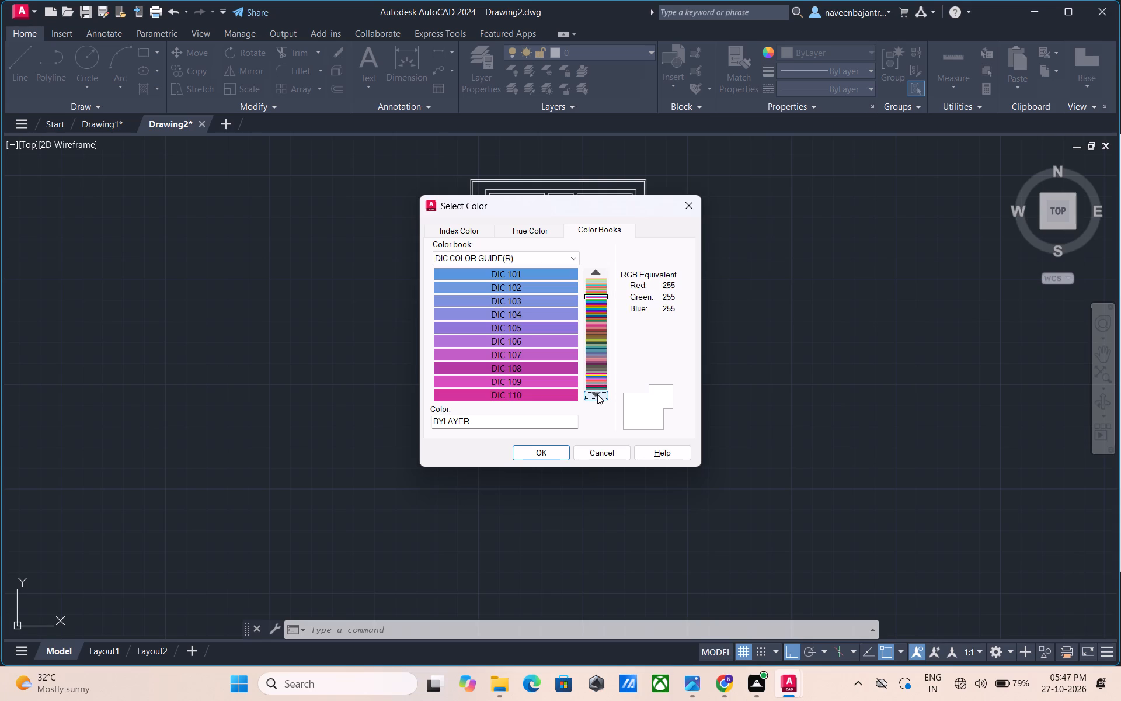
click(597, 394)
click(597, 394)
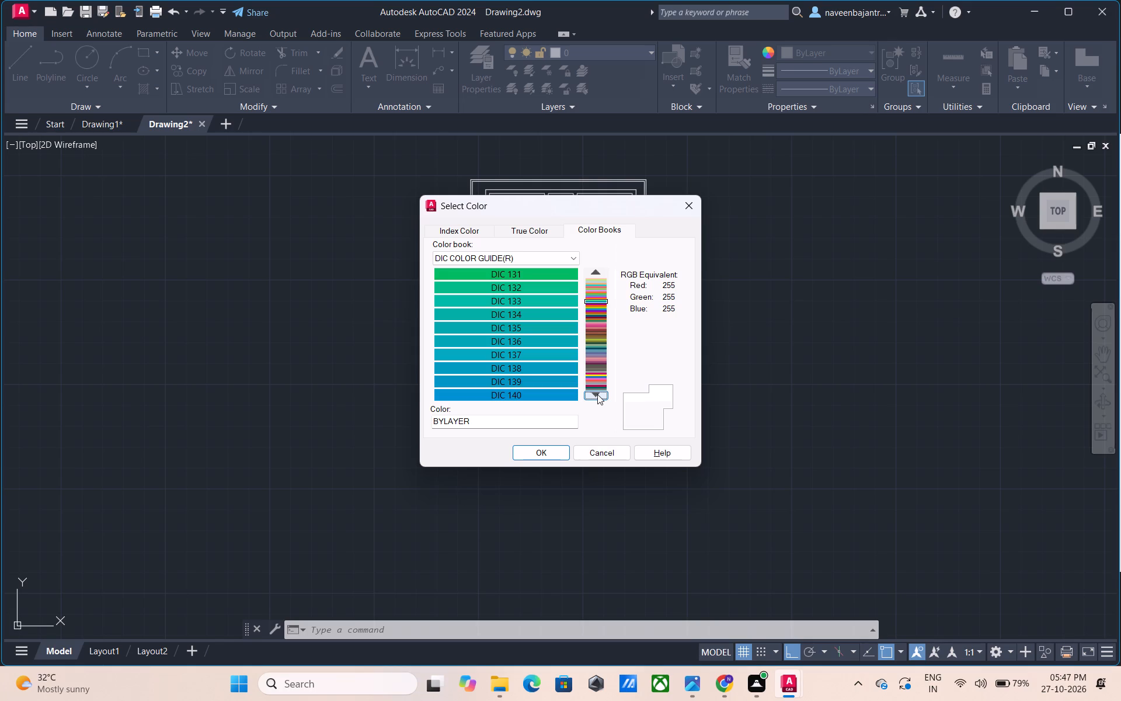
click(597, 394)
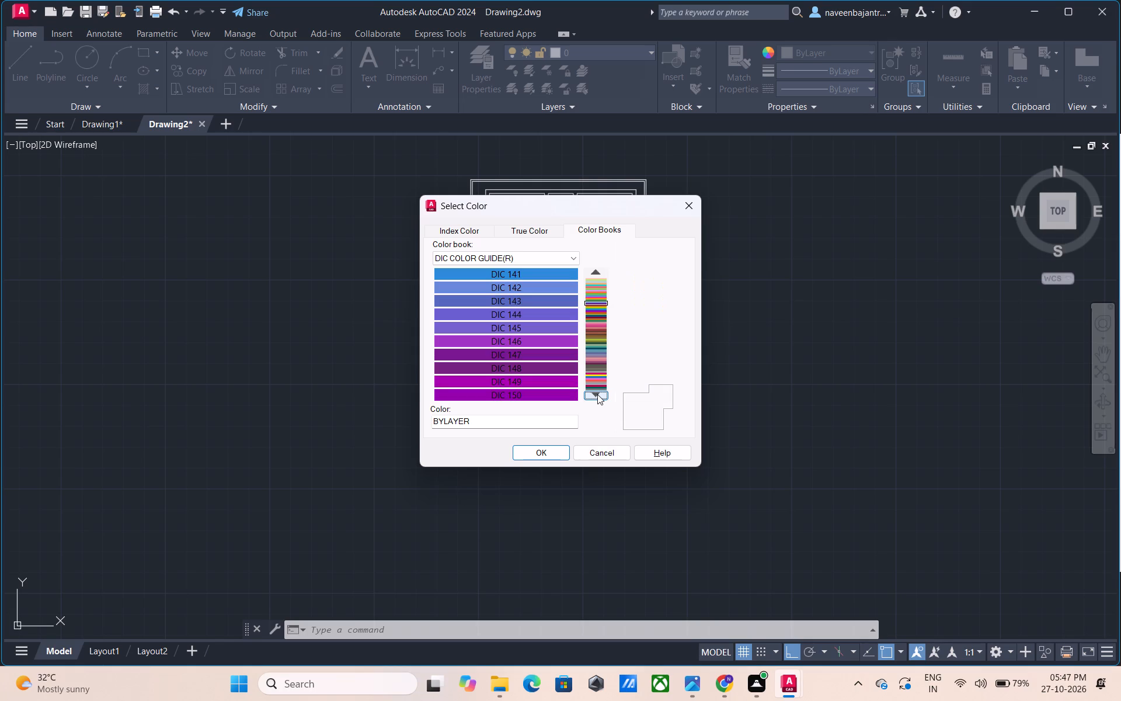
click(597, 394)
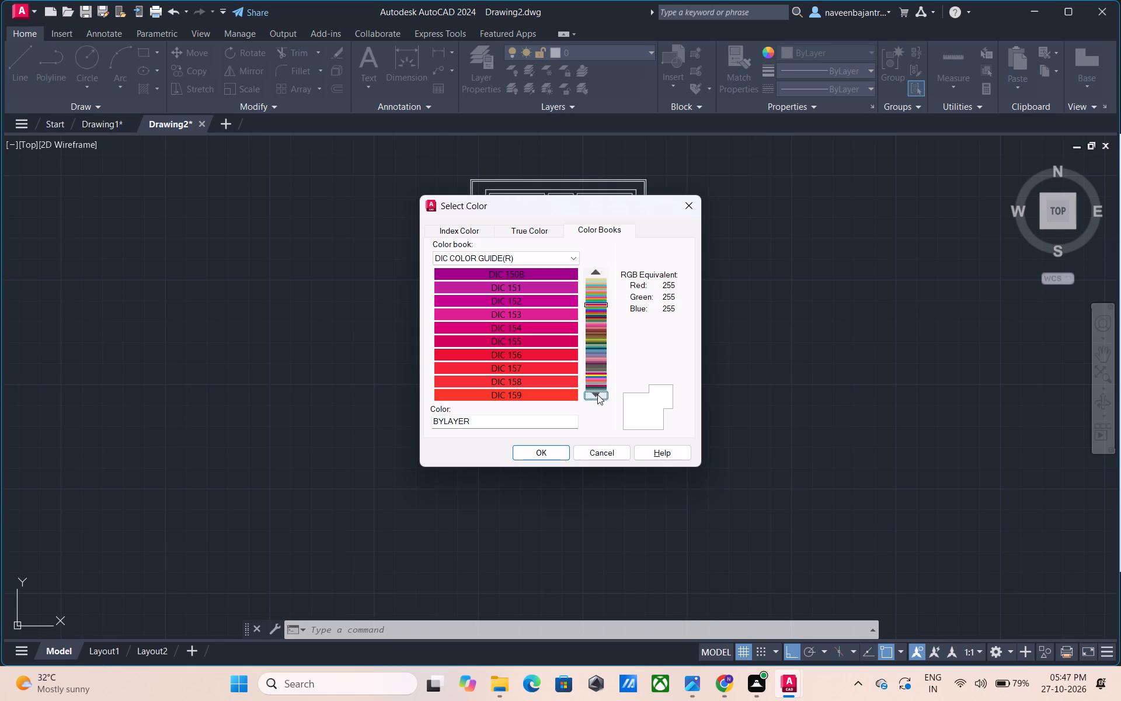
click(597, 394)
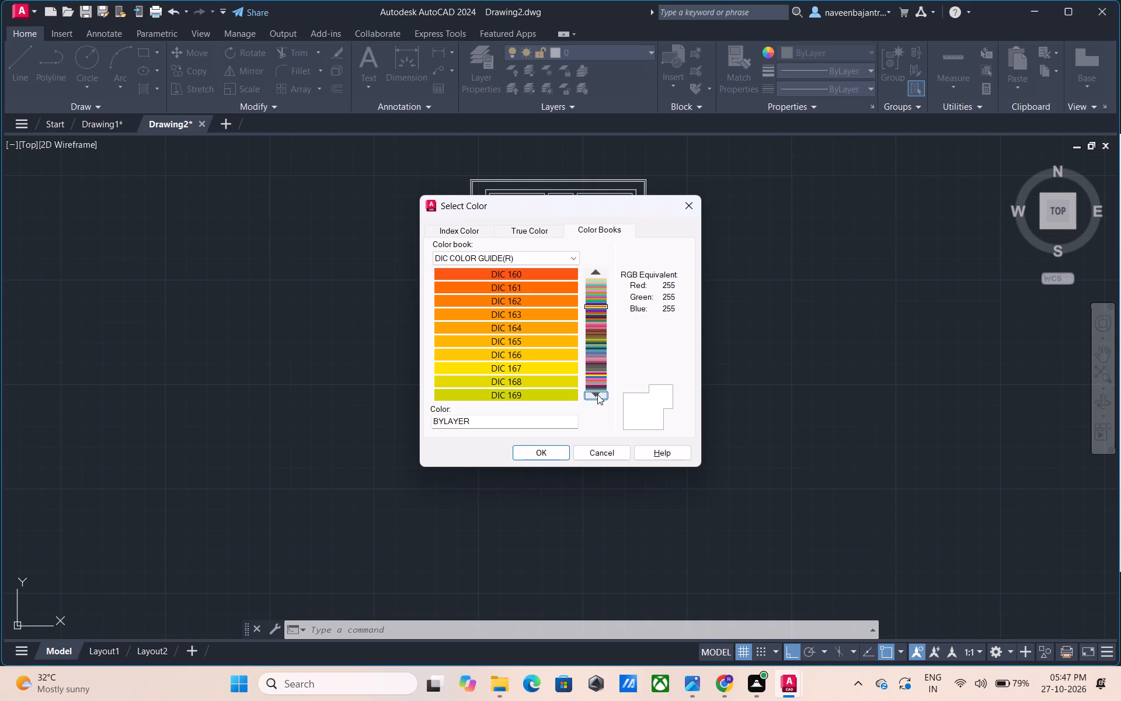
click(597, 394)
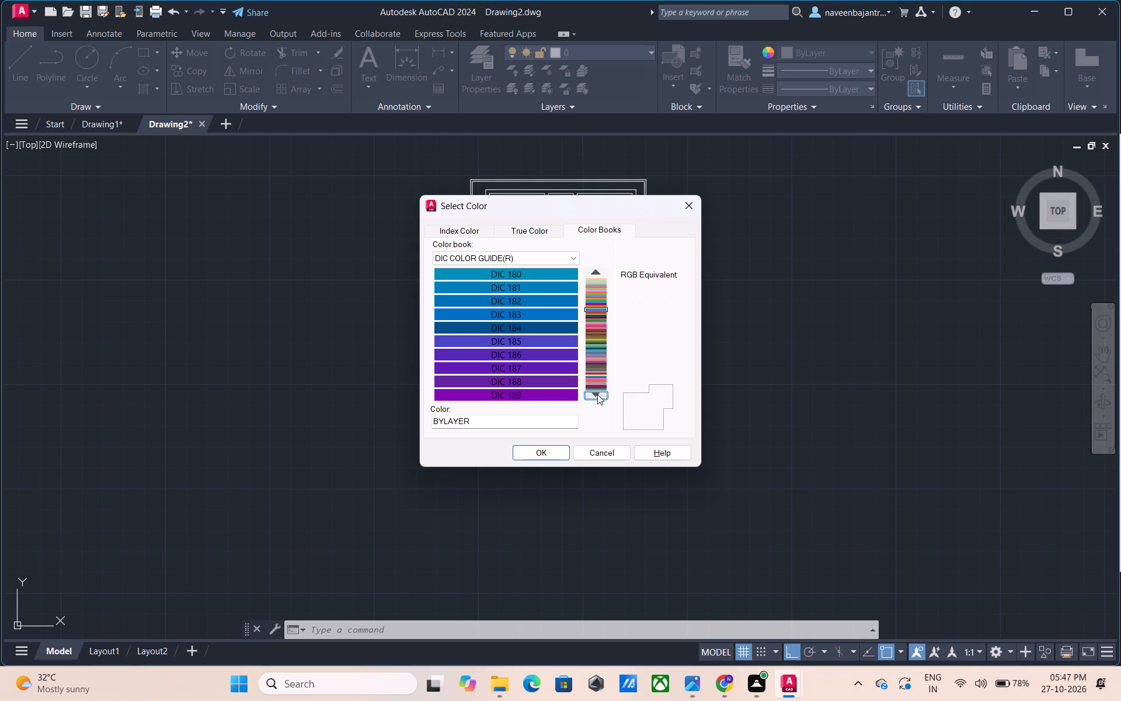
click(597, 394)
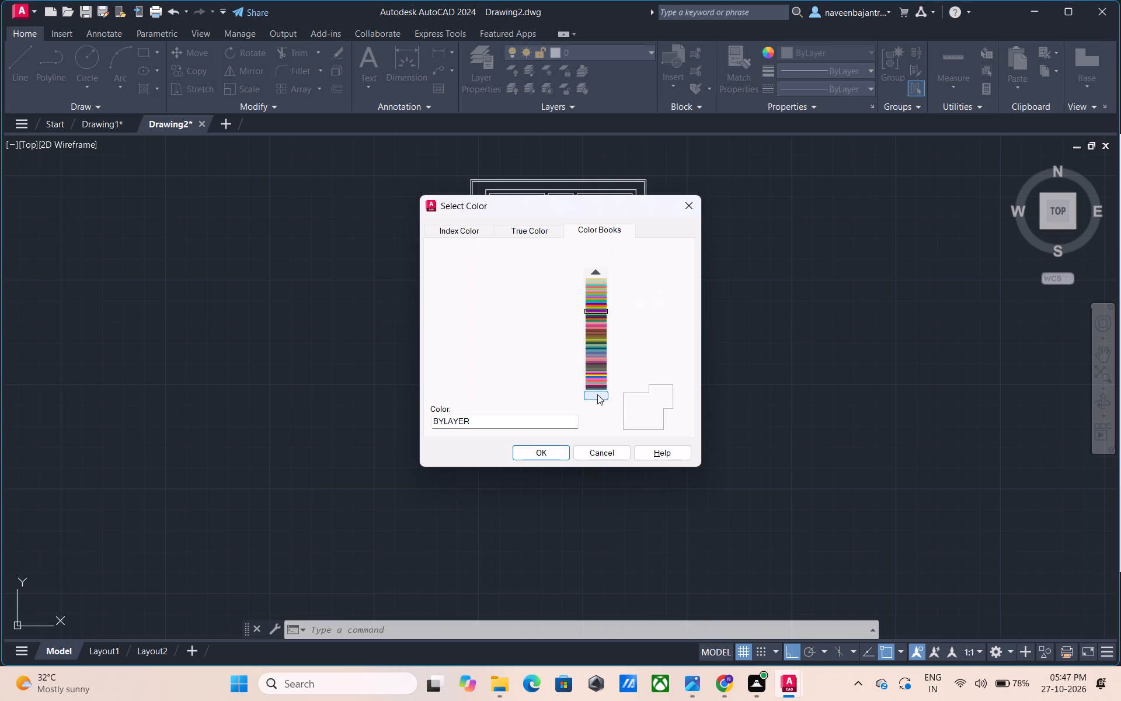
click(597, 394)
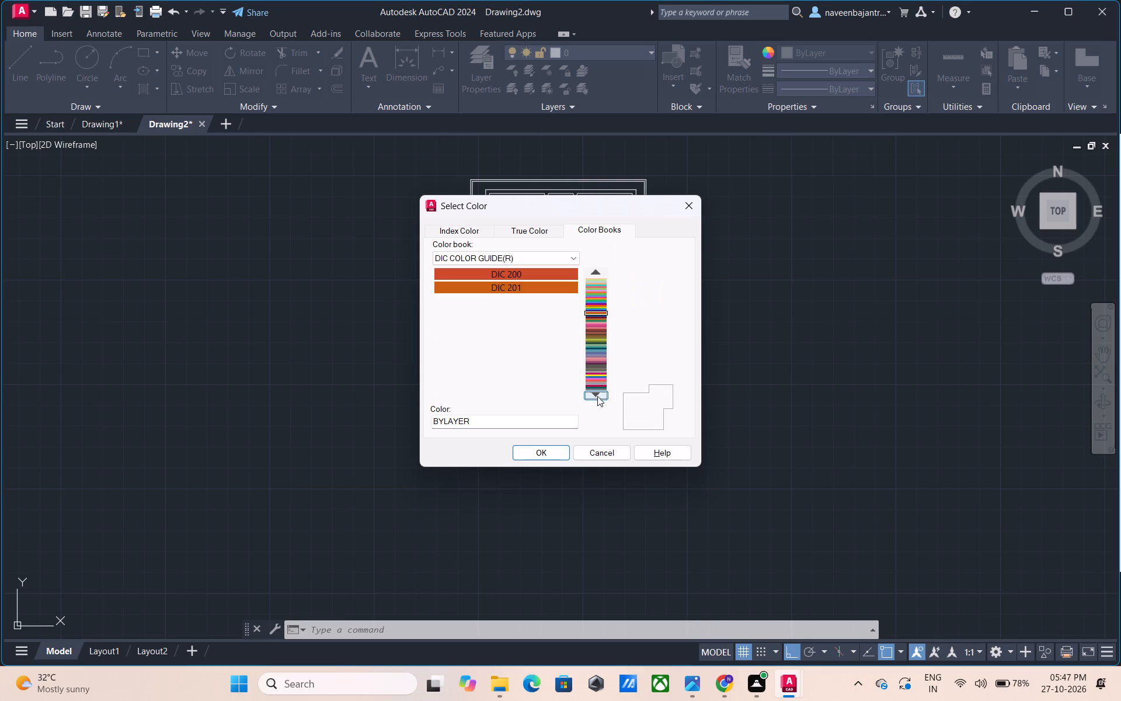
click(592, 395)
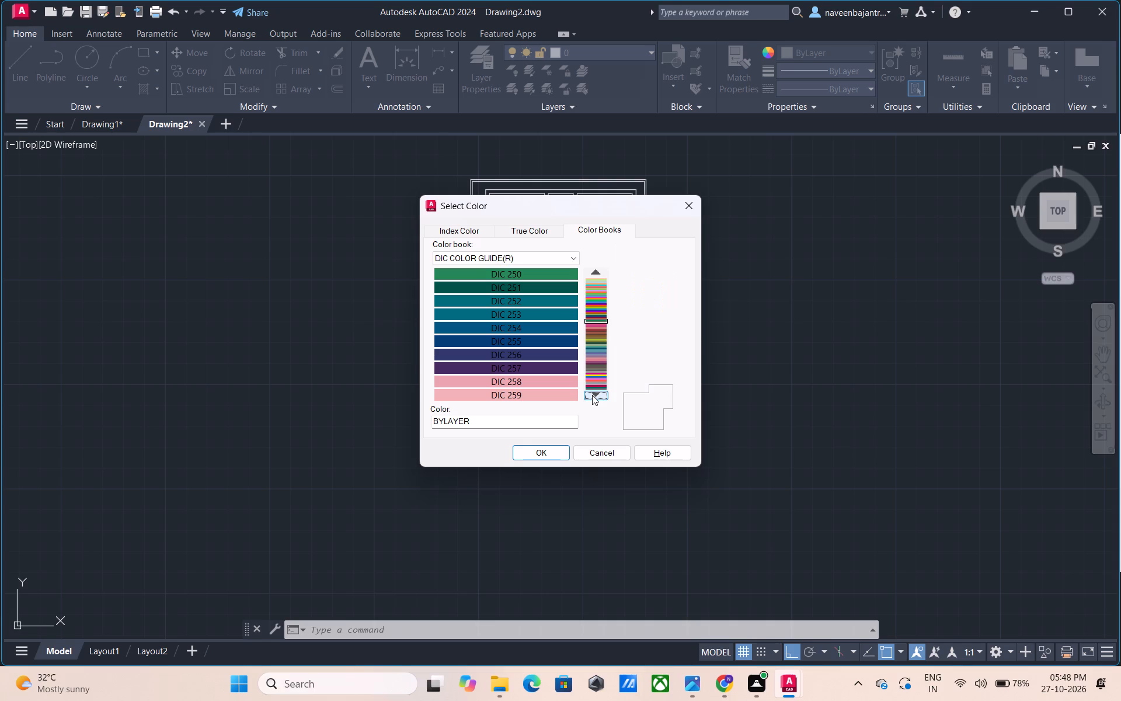
click(592, 395)
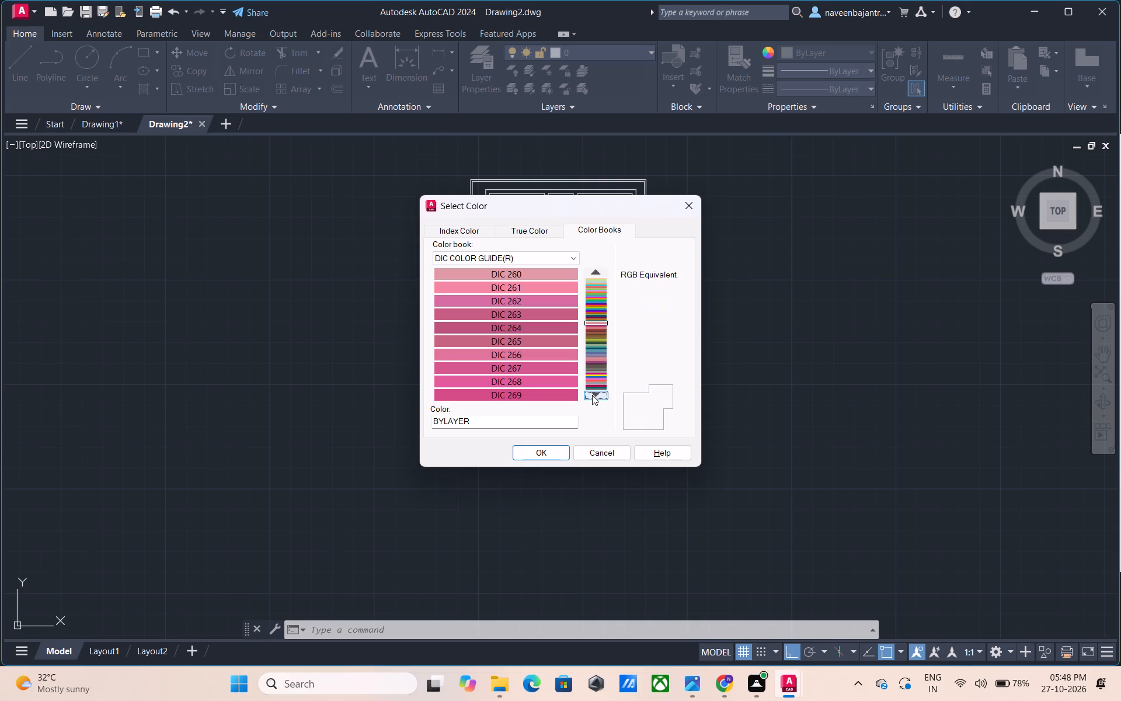
click(592, 395)
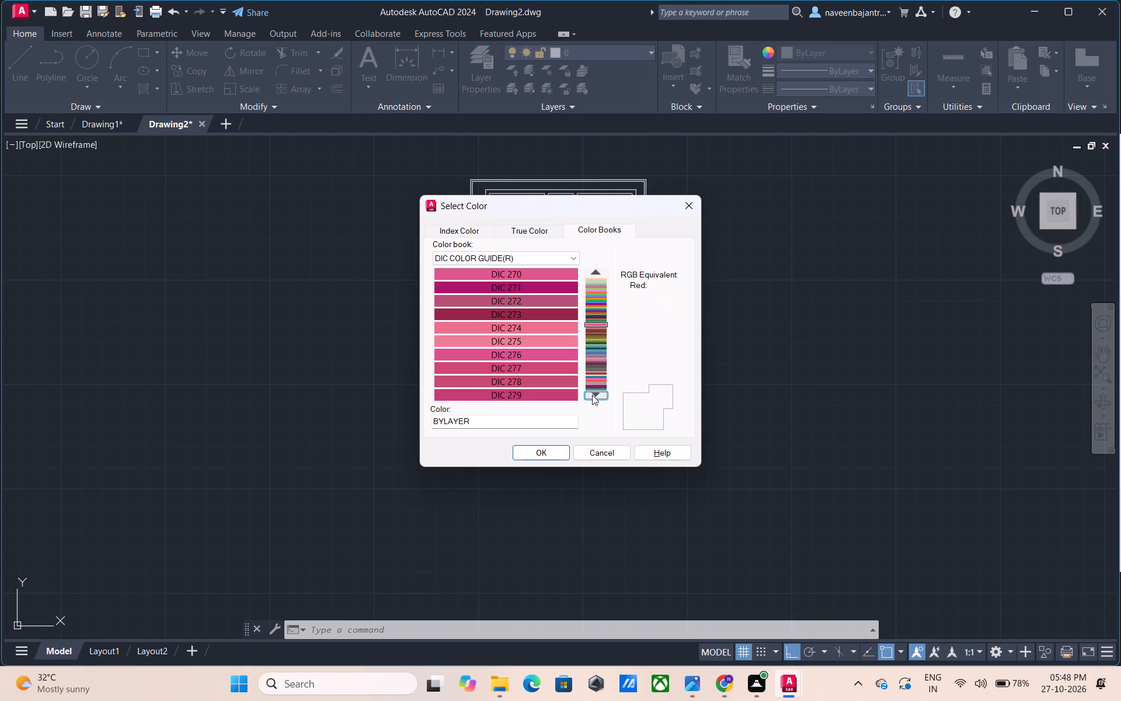
click(592, 395)
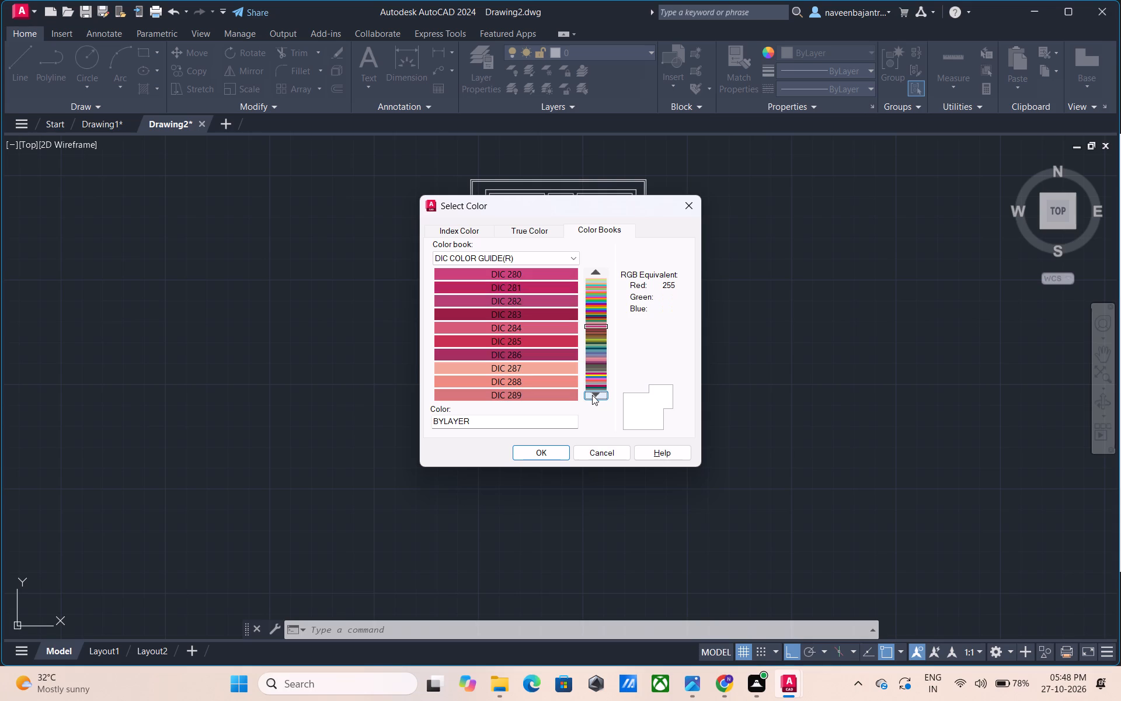
click(592, 395)
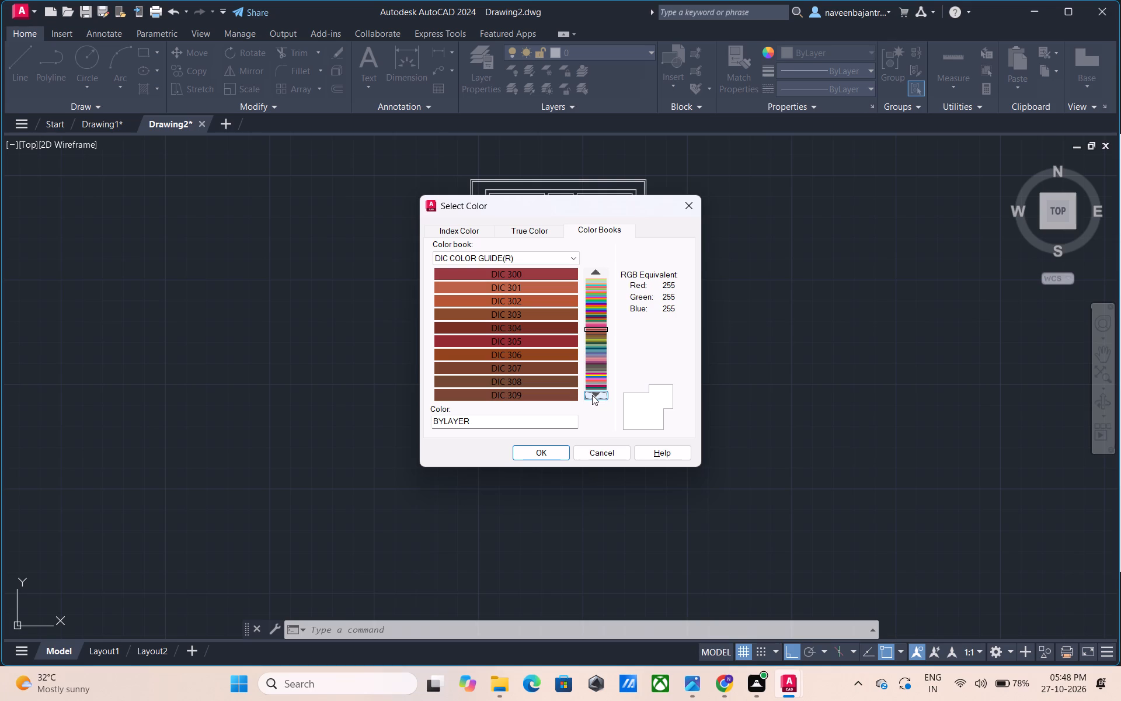
click(592, 395)
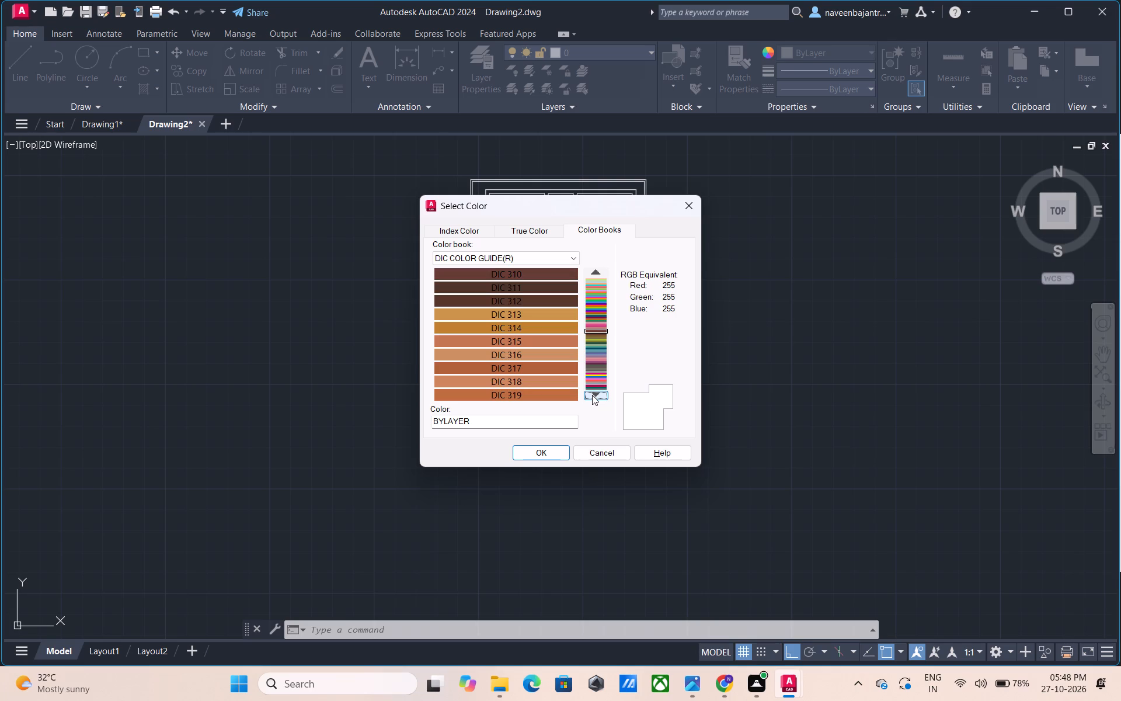
click(592, 395)
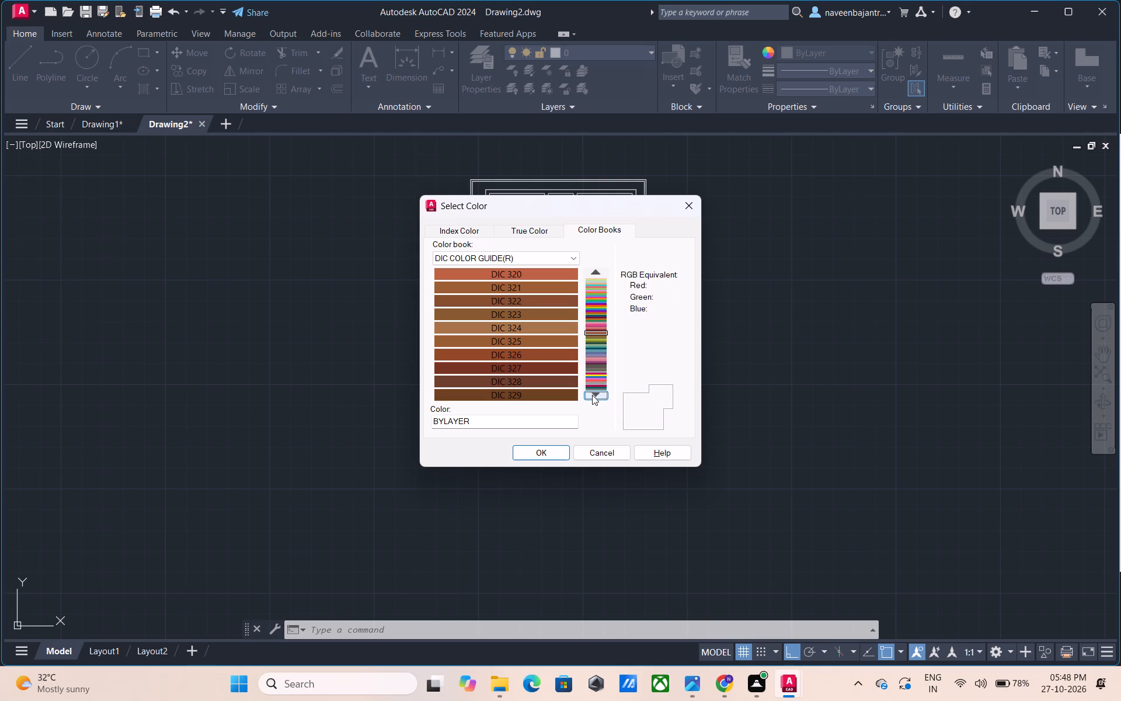
click(592, 395)
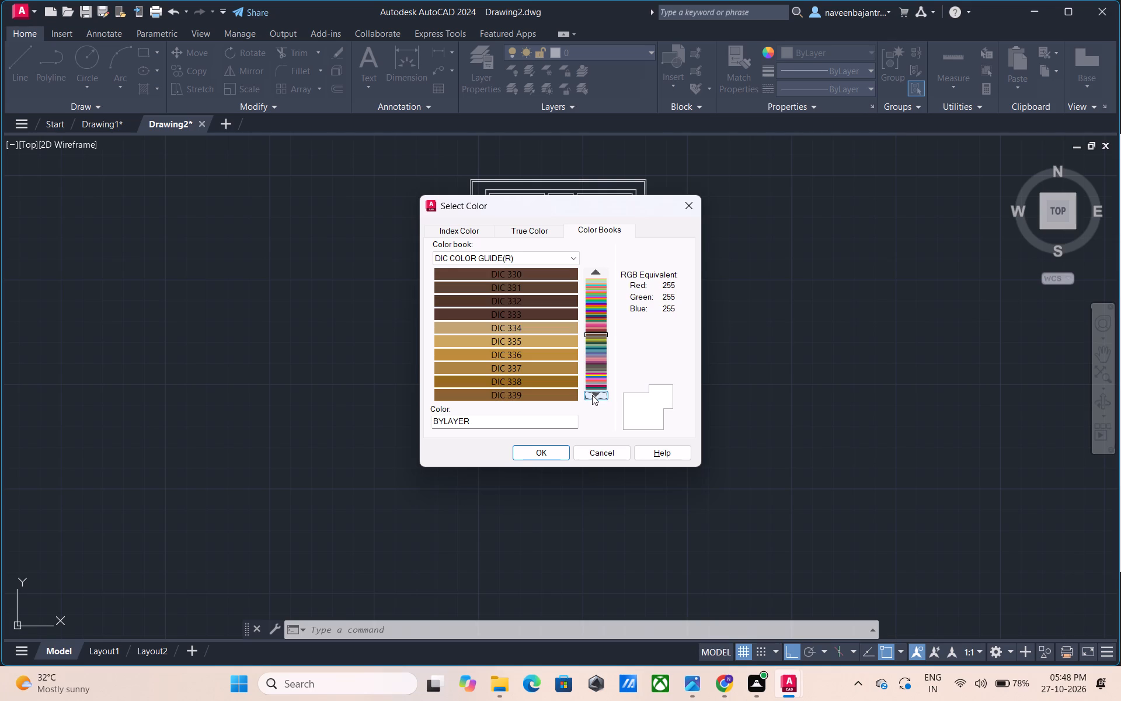
click(597, 395)
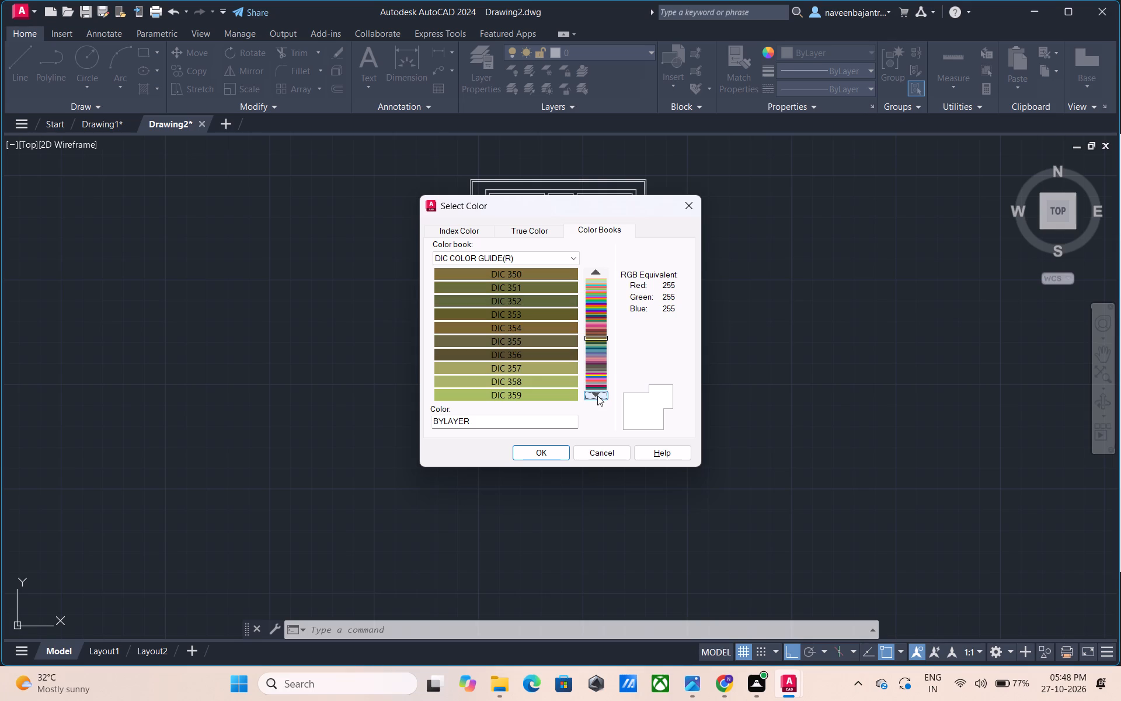
click(597, 395)
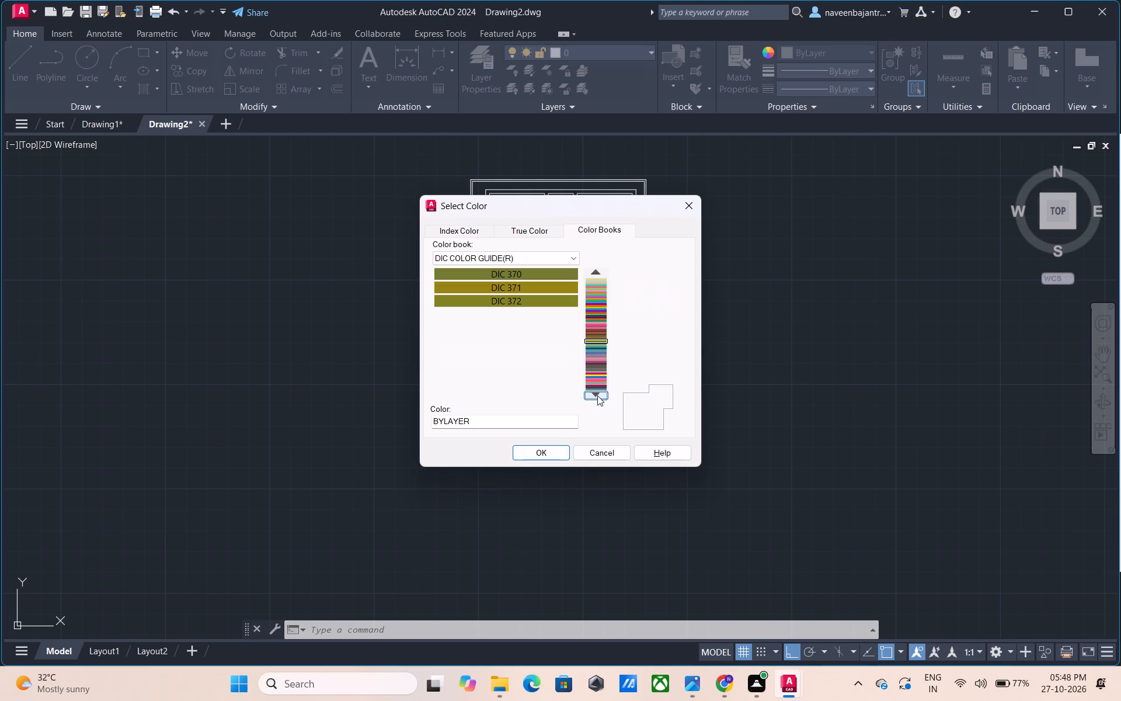
click(597, 395)
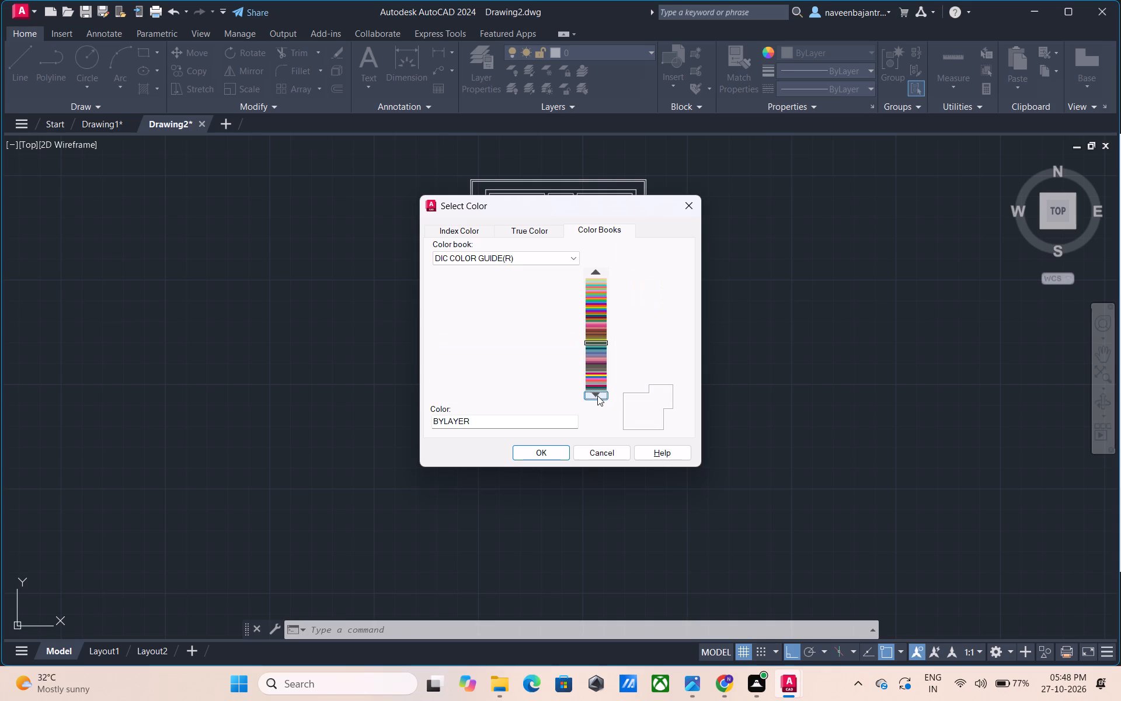
click(597, 395)
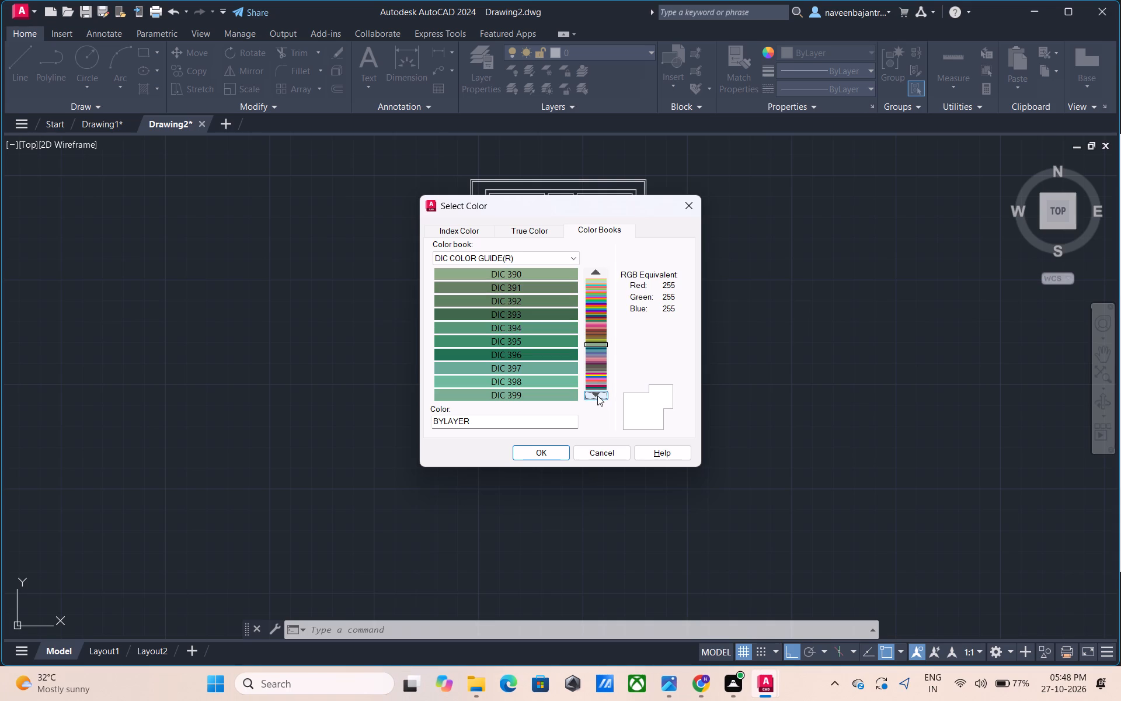
click(597, 395)
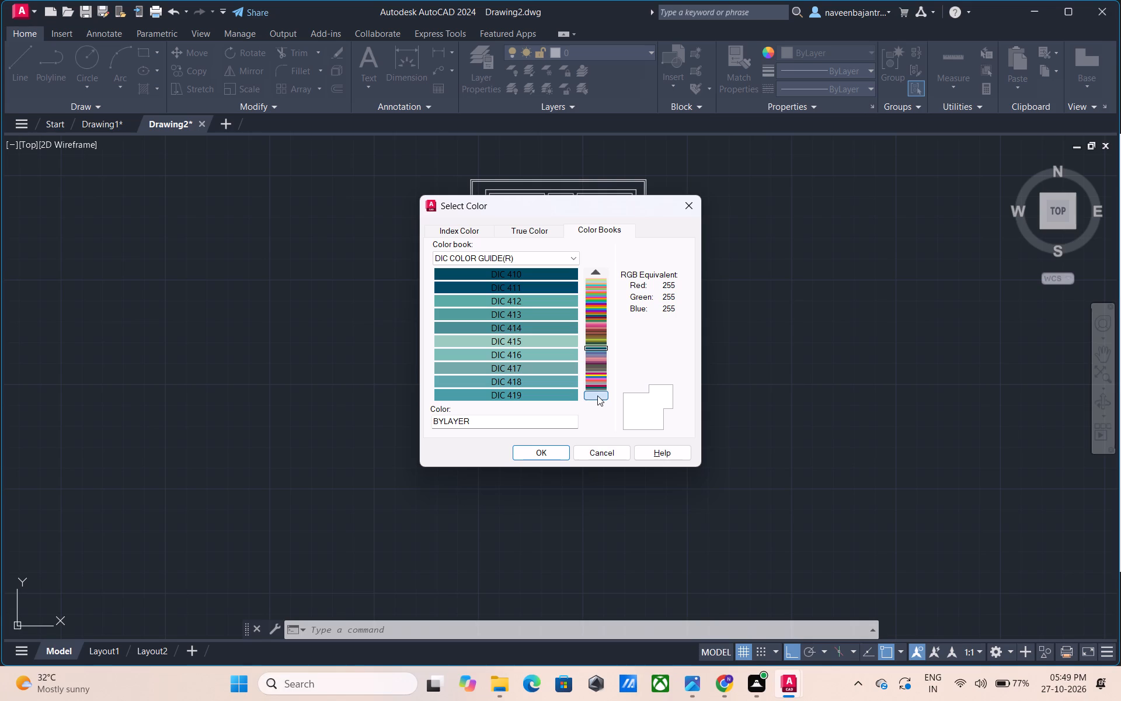
click(597, 395)
click(597, 395)
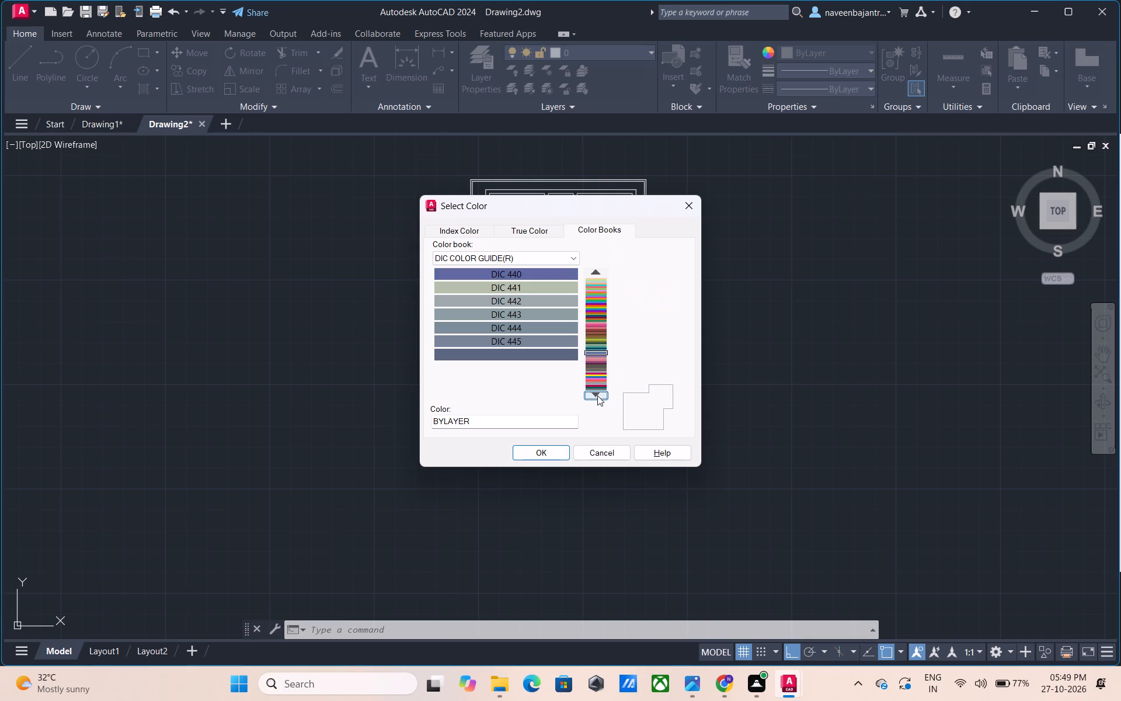
click(597, 395)
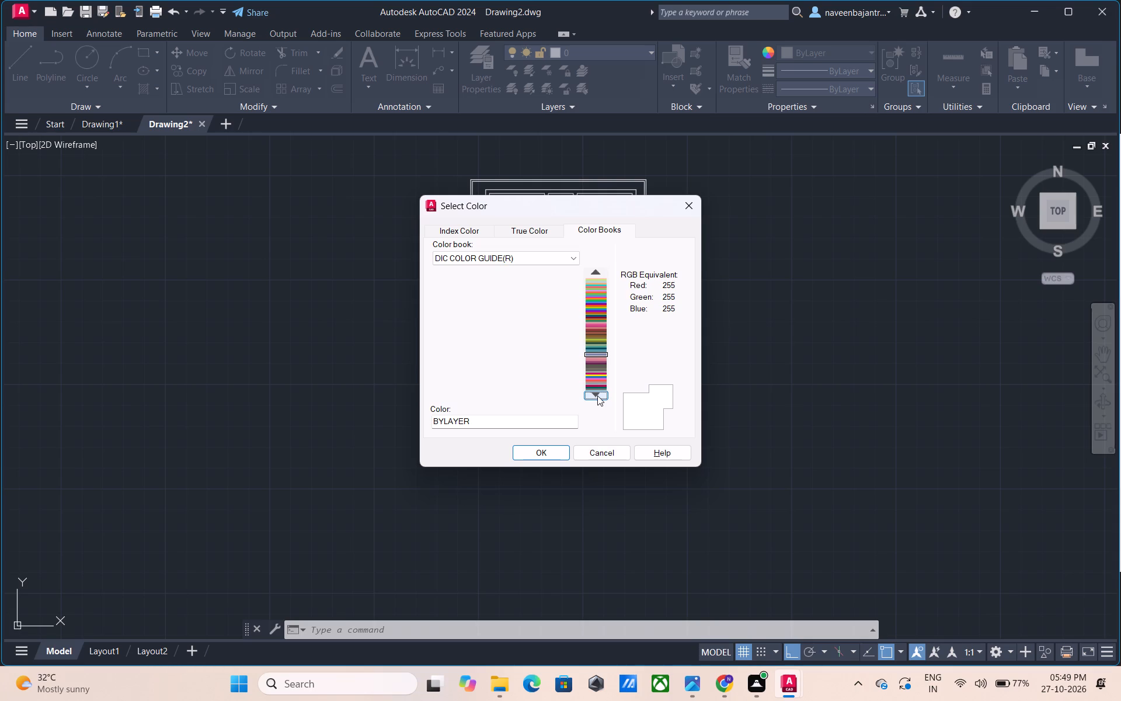
click(597, 395)
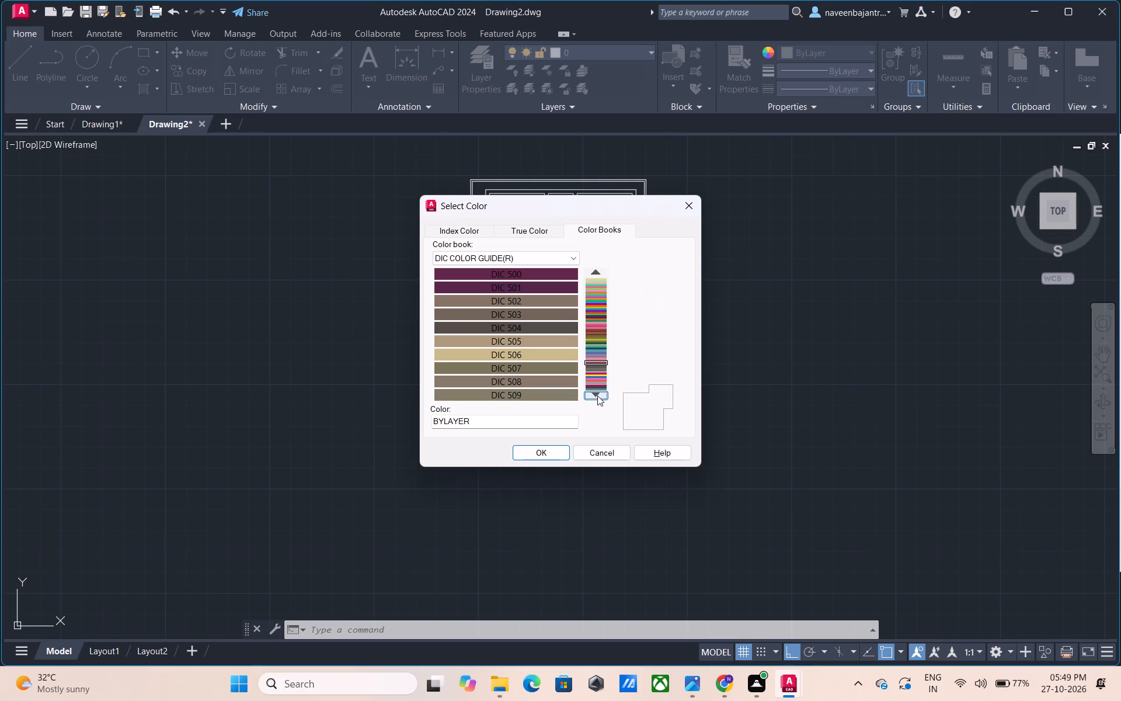
click(597, 395)
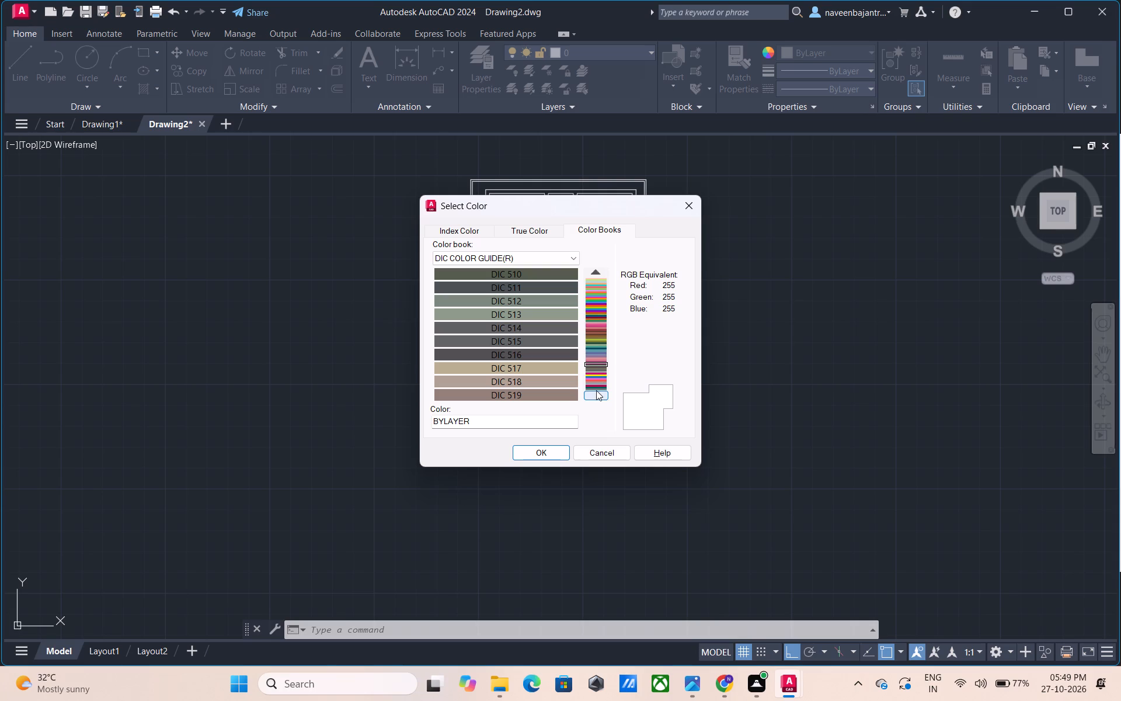
click(596, 393)
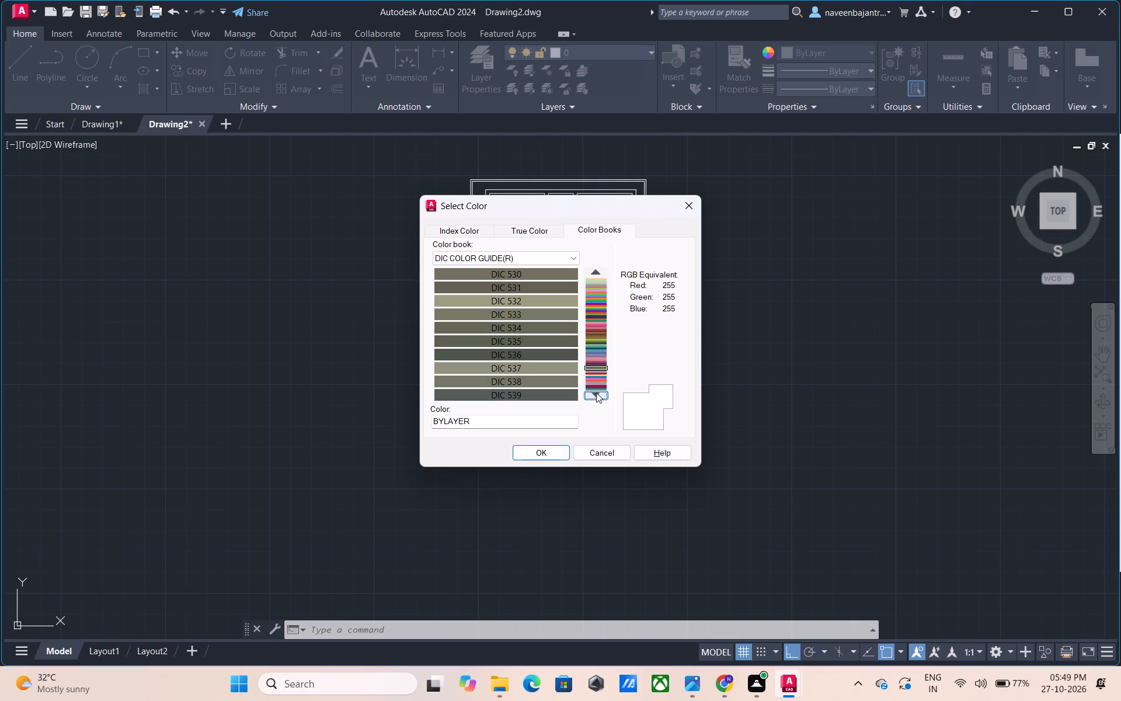
click(596, 393)
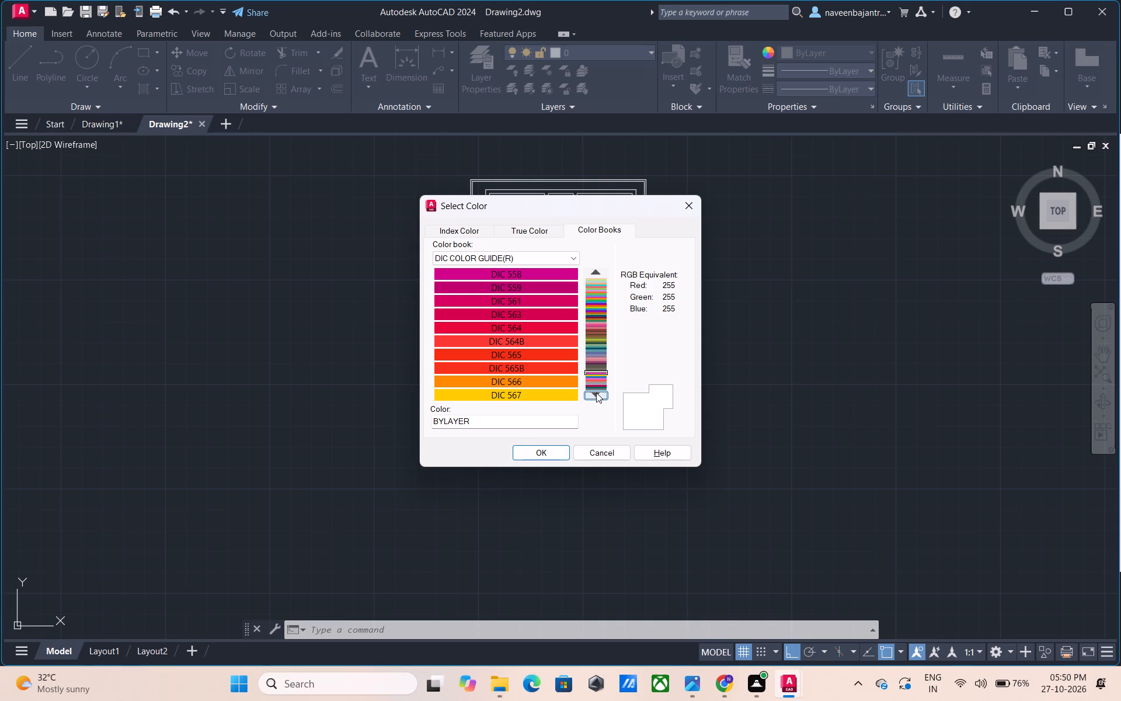
click(596, 393)
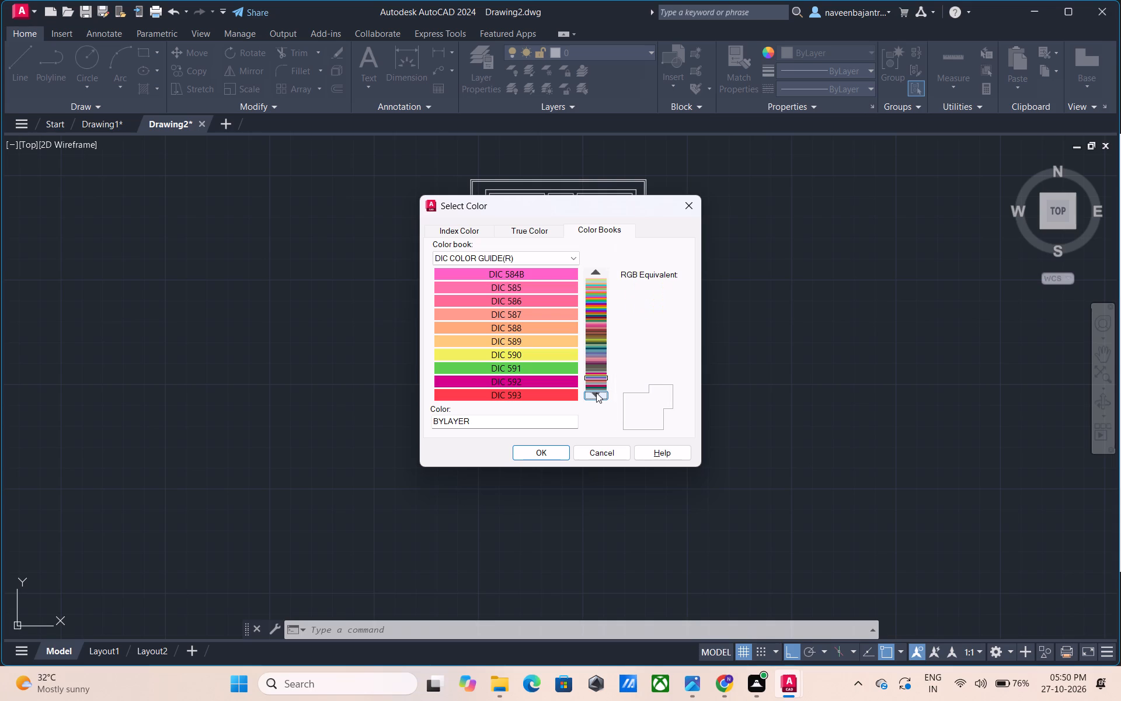
click(596, 393)
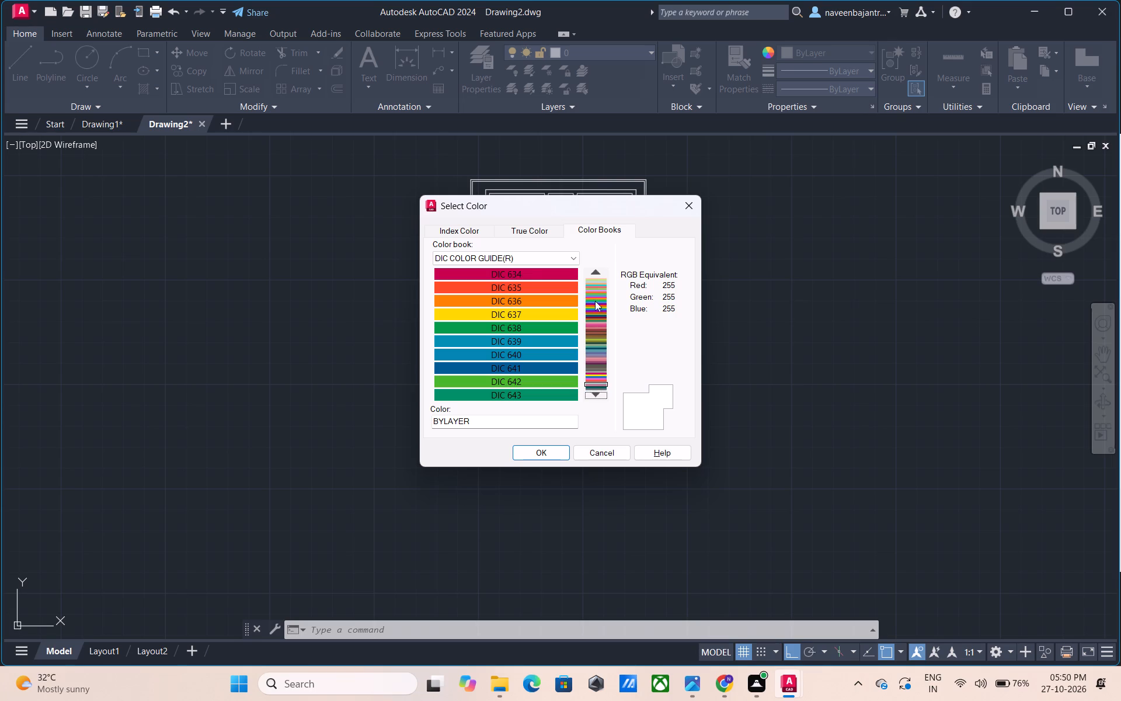
click(592, 268)
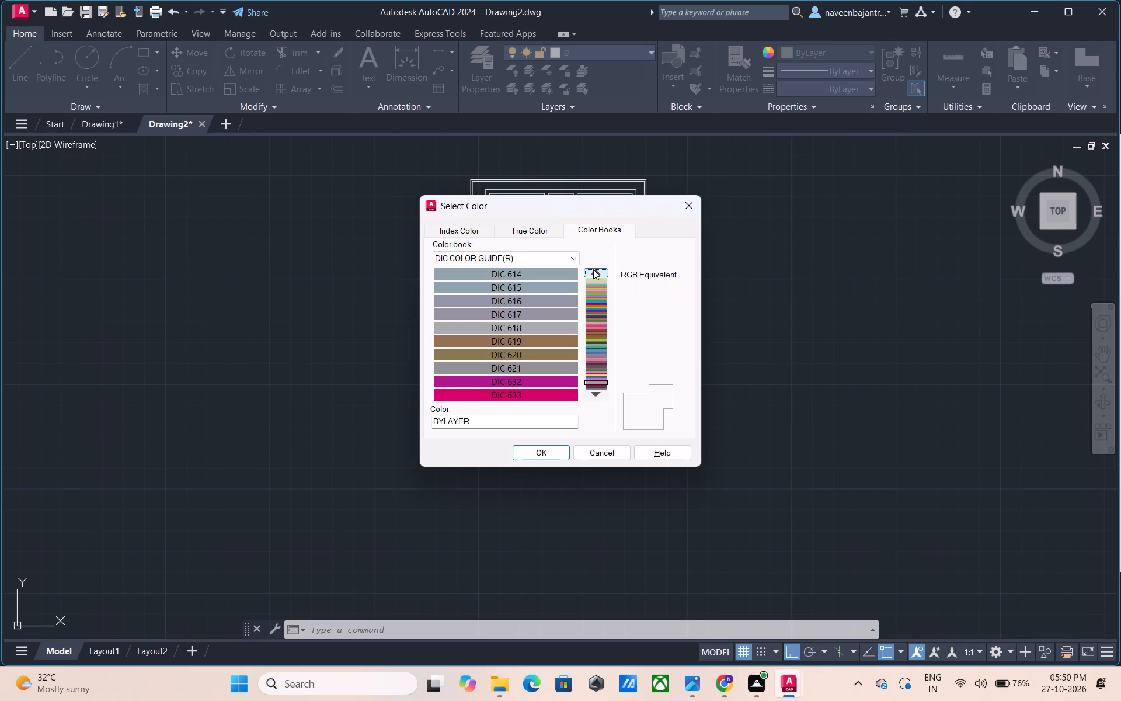
Look back through the DIC COLOR GUIDE(R) swatches, from the DIC 614 range down to DIC 101, for a suitable object color.
click(594, 270)
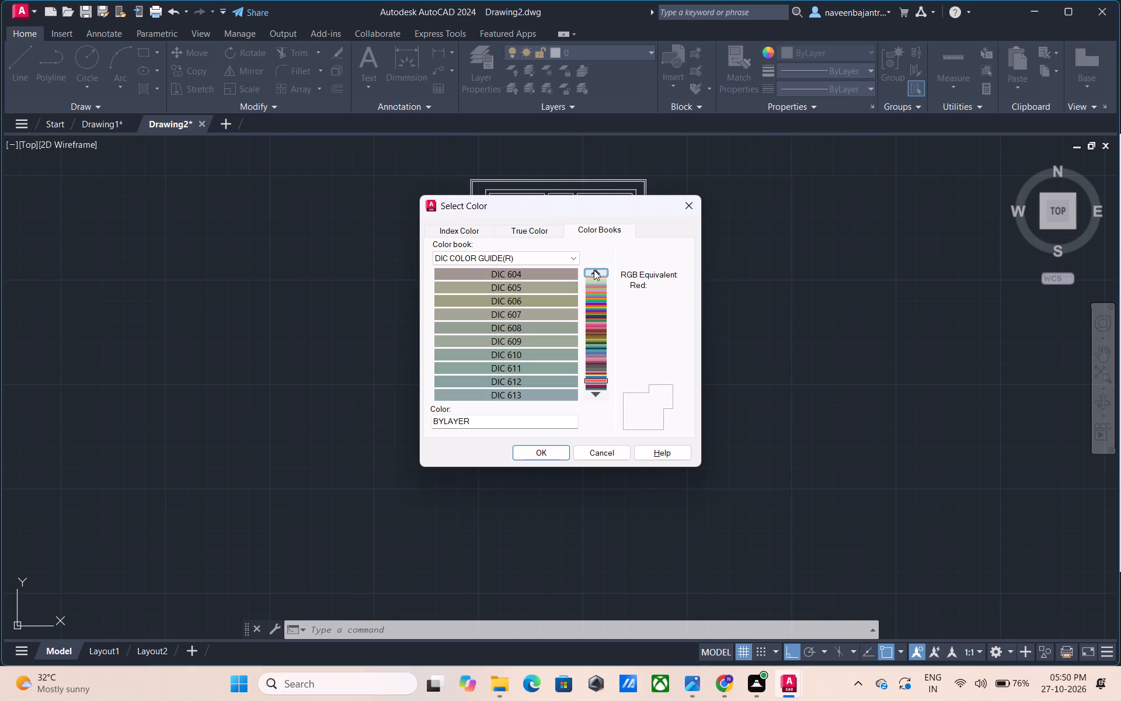
click(594, 270)
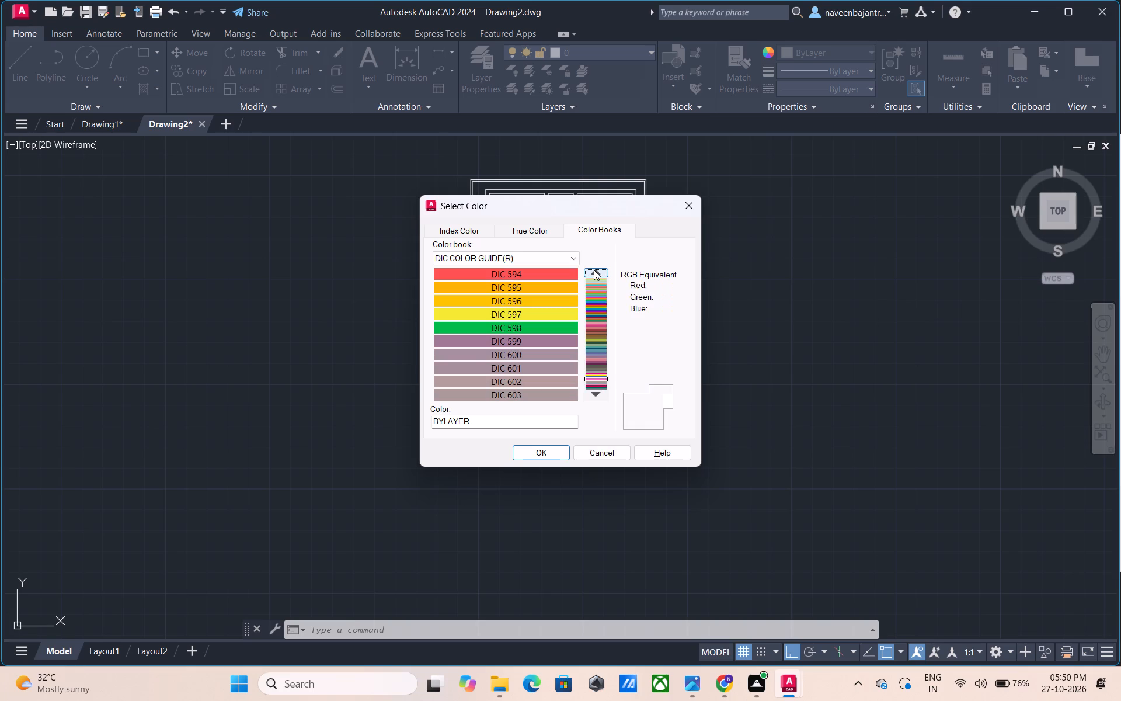
click(594, 270)
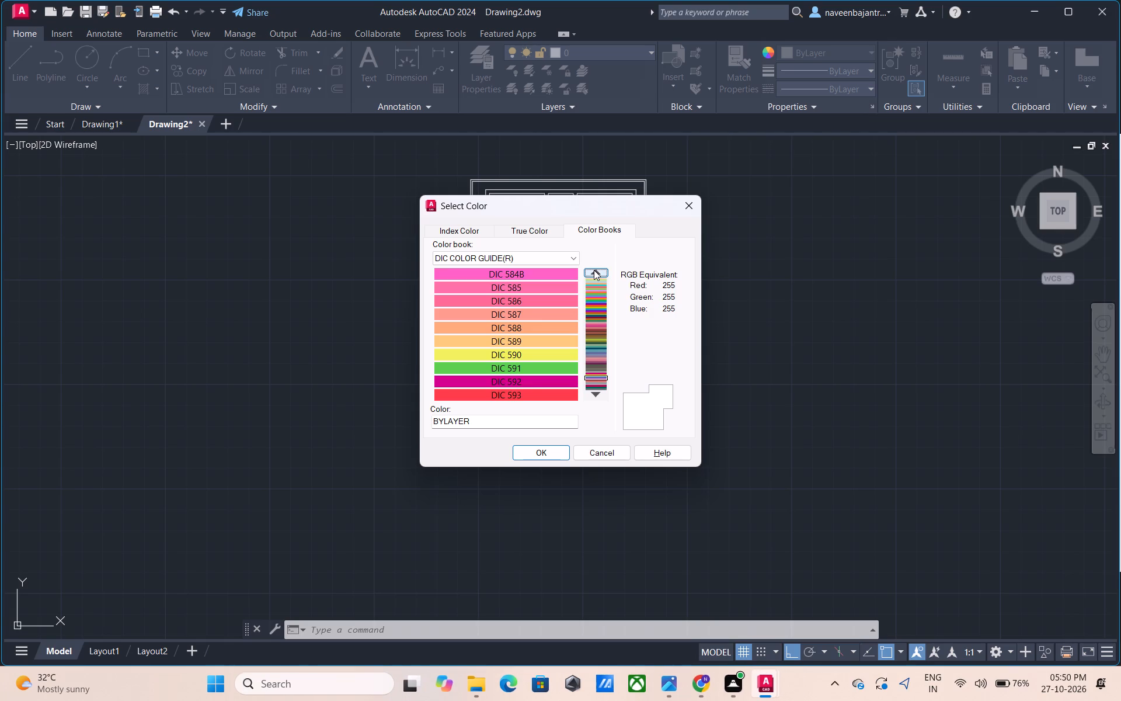
click(594, 270)
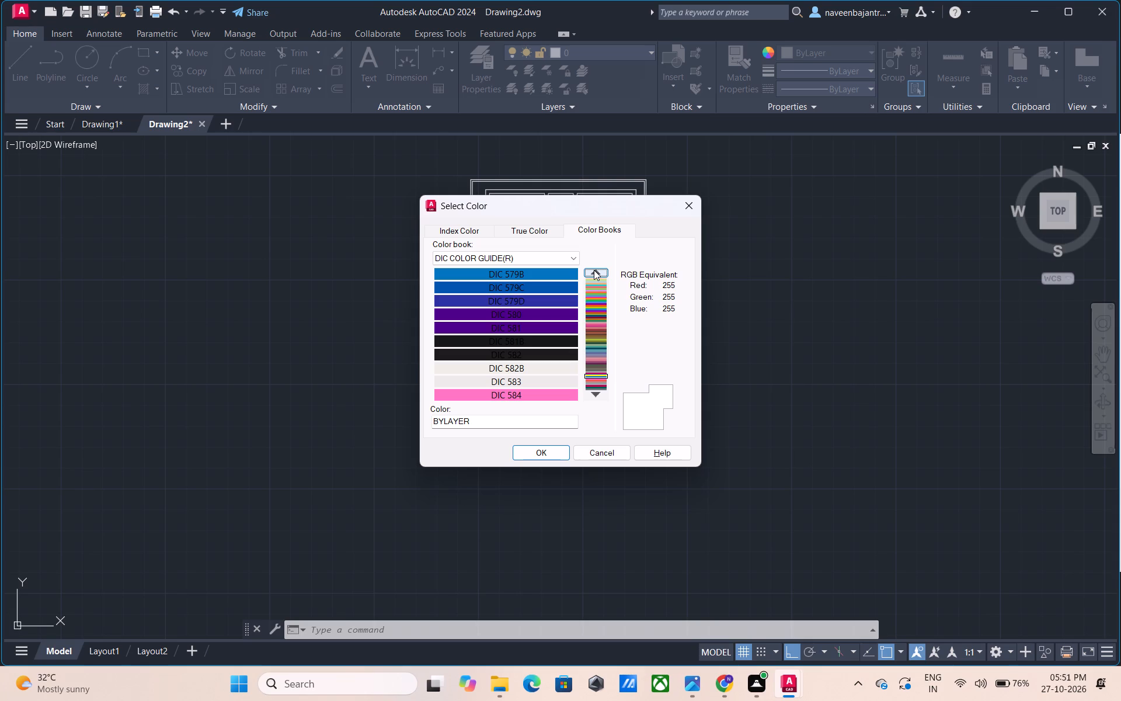
click(594, 270)
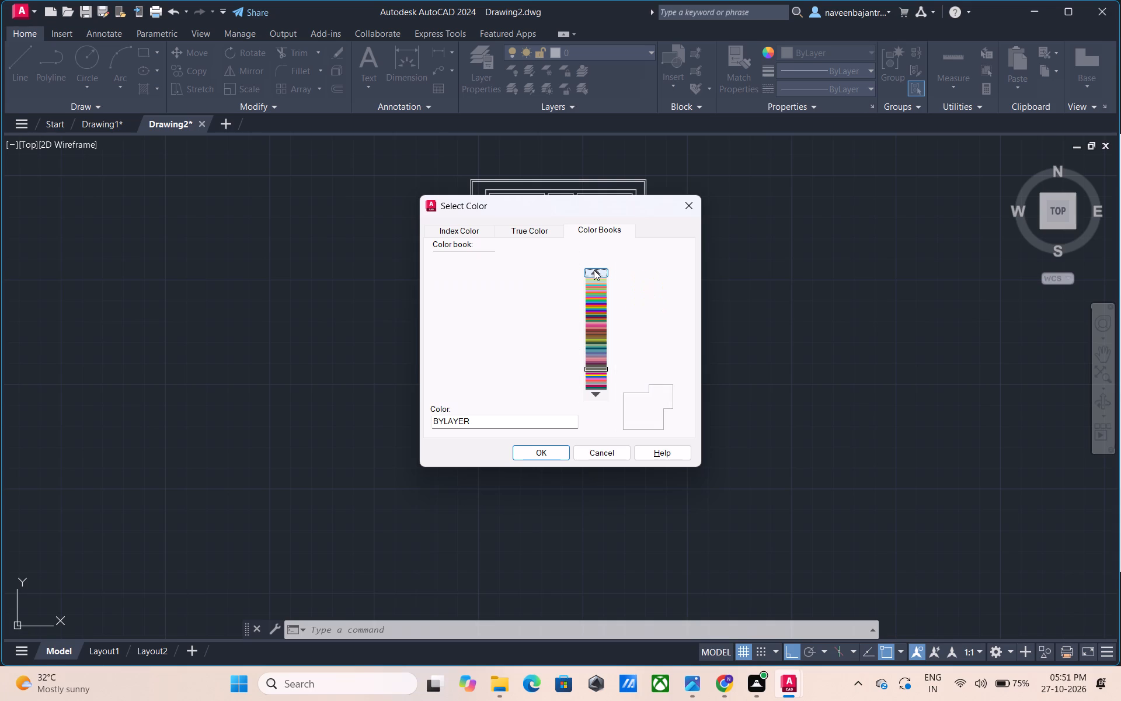
click(594, 270)
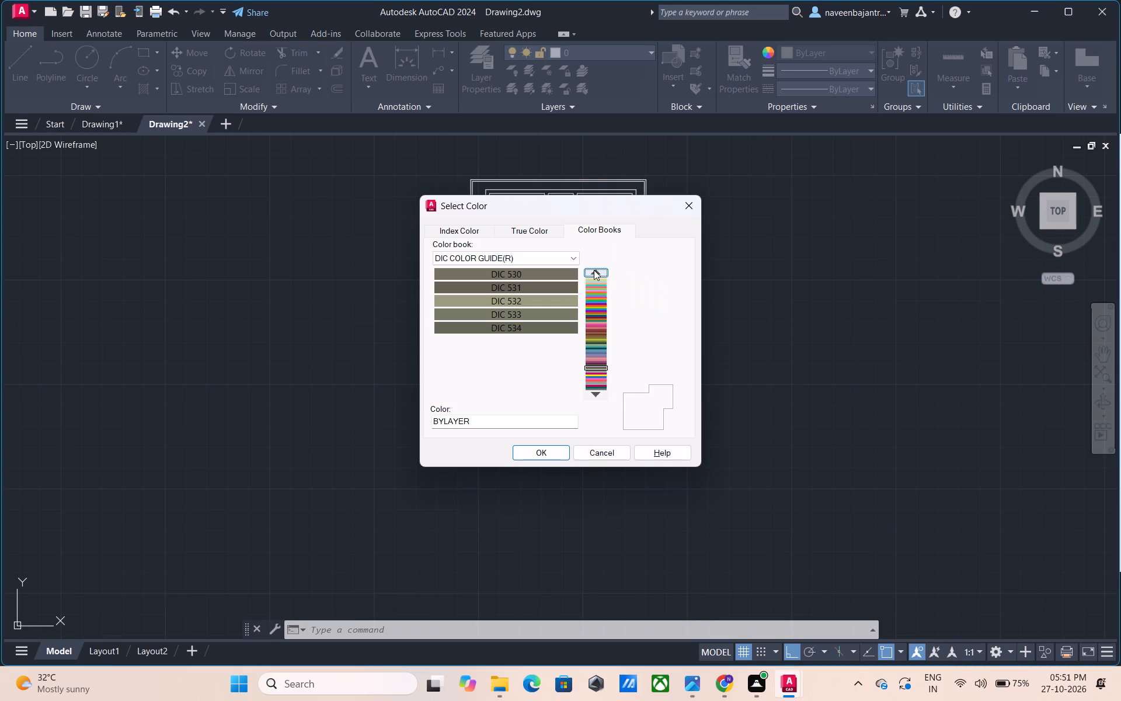
click(594, 270)
click(594, 270)
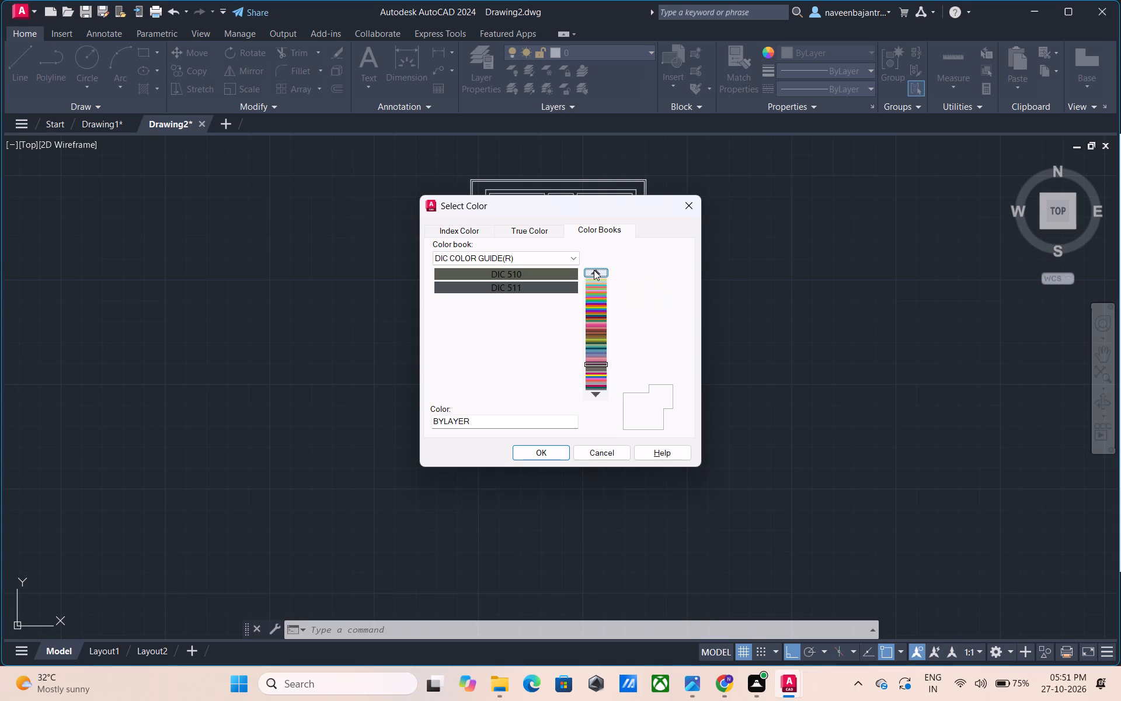
click(594, 270)
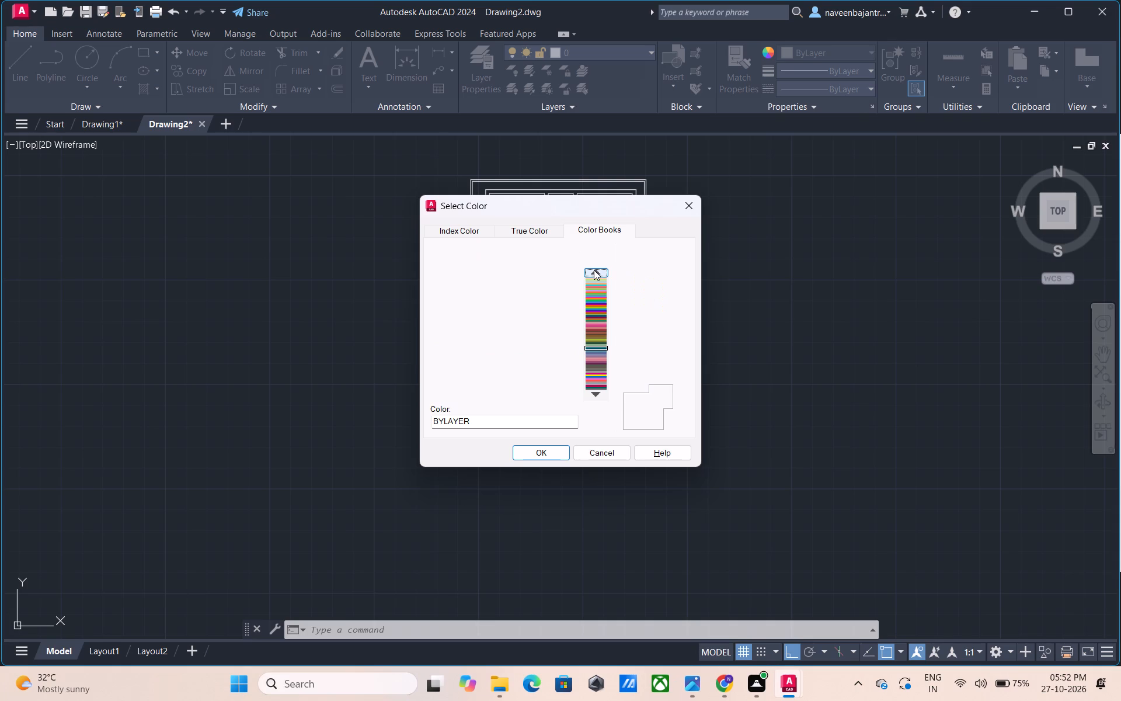
click(594, 270)
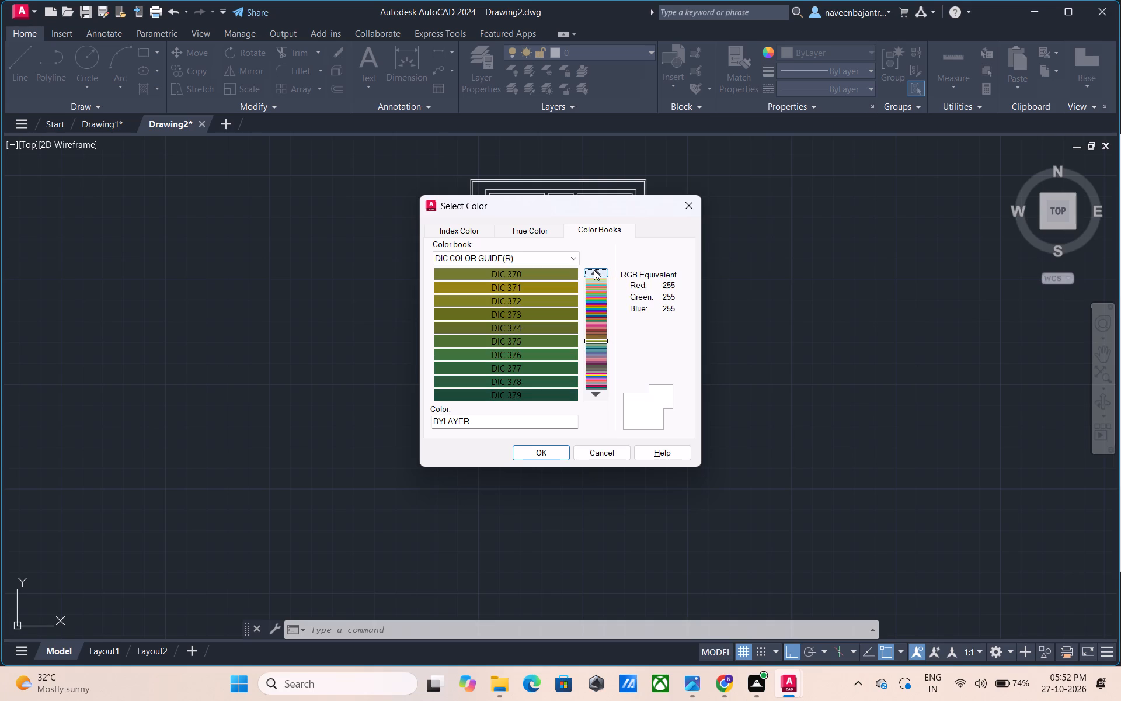
click(594, 270)
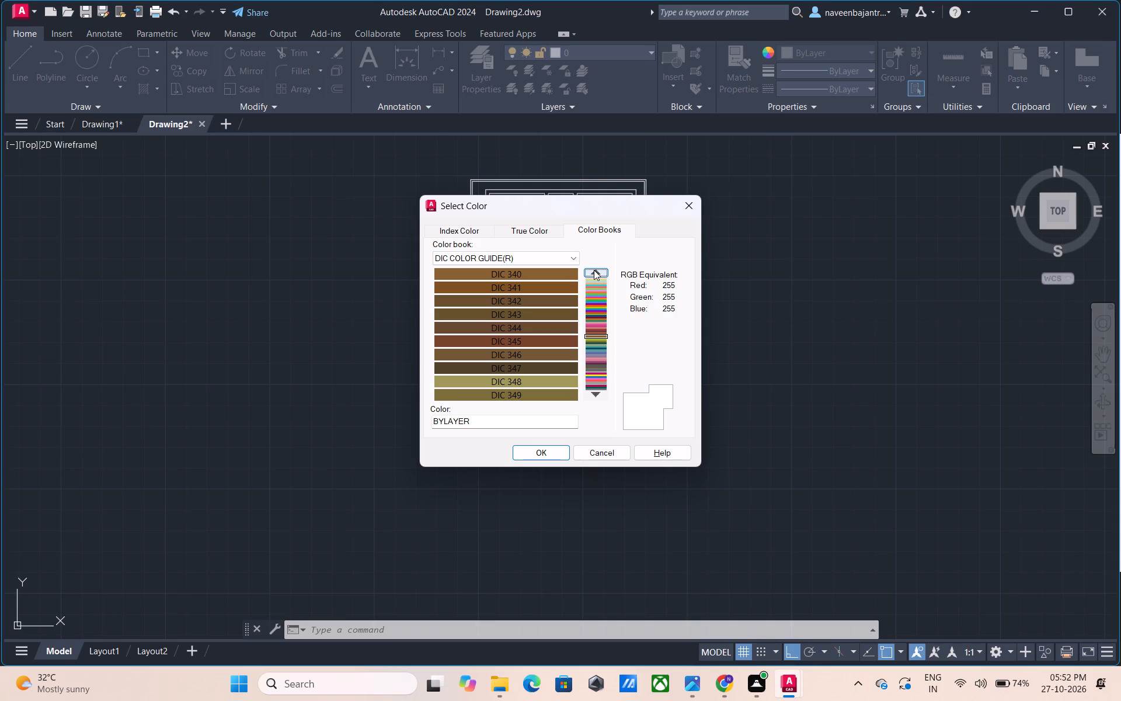
click(594, 270)
click(594, 270)
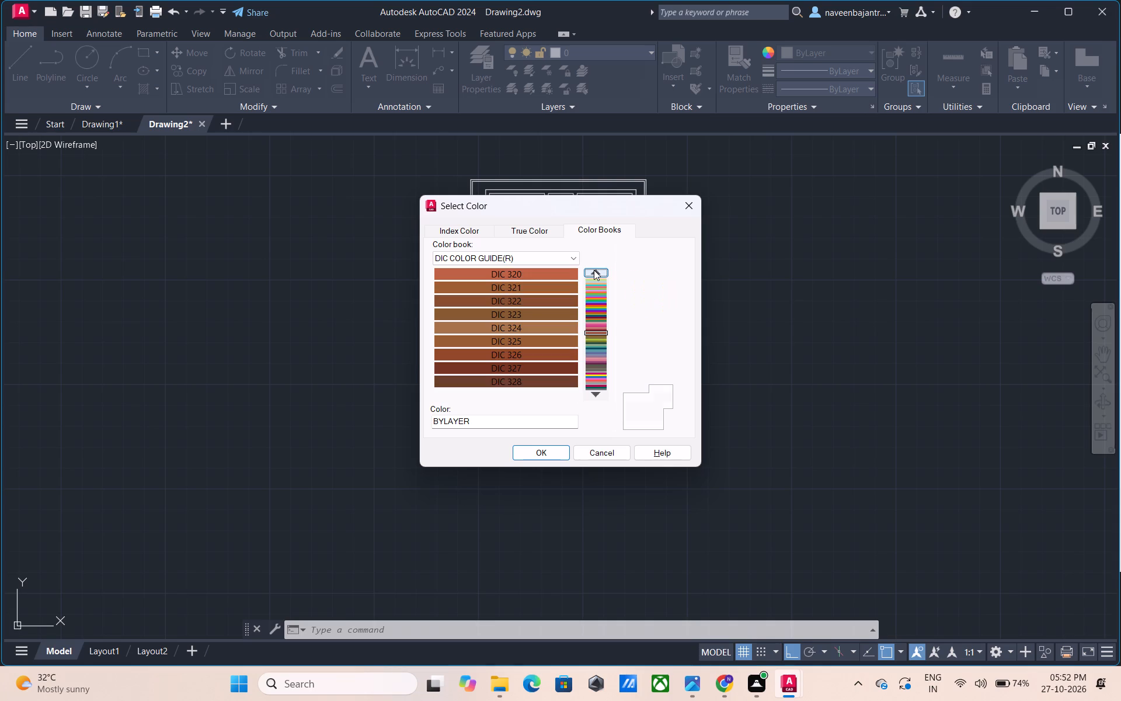
click(594, 270)
click(594, 270)
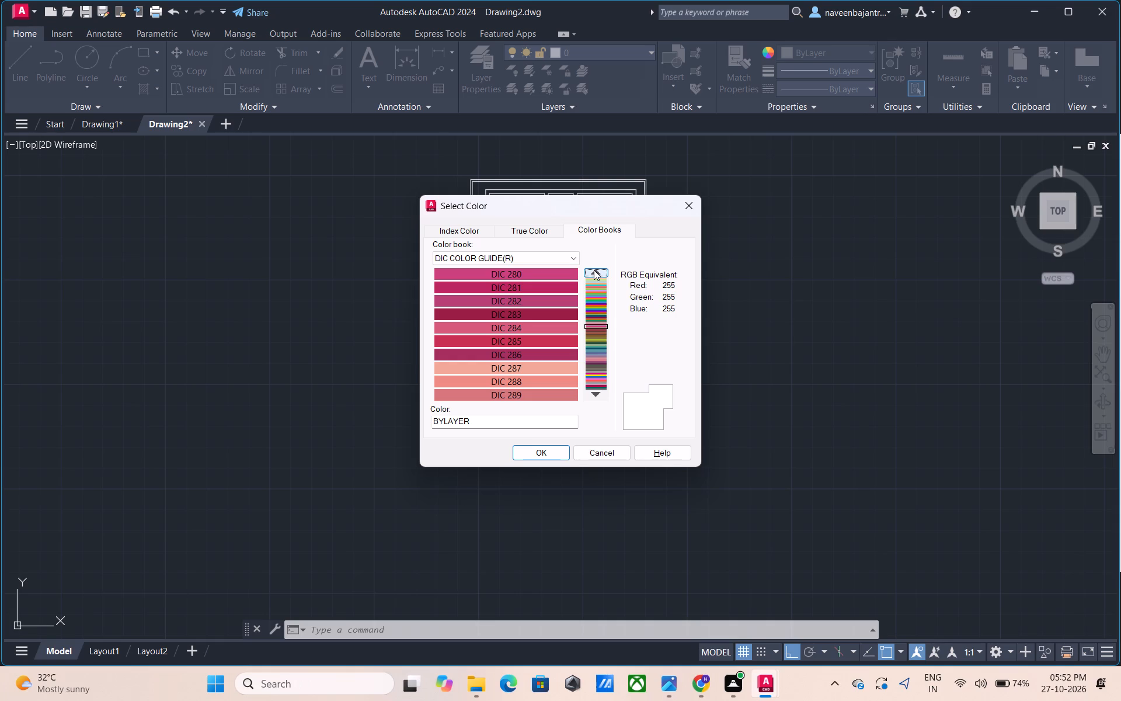
click(594, 270)
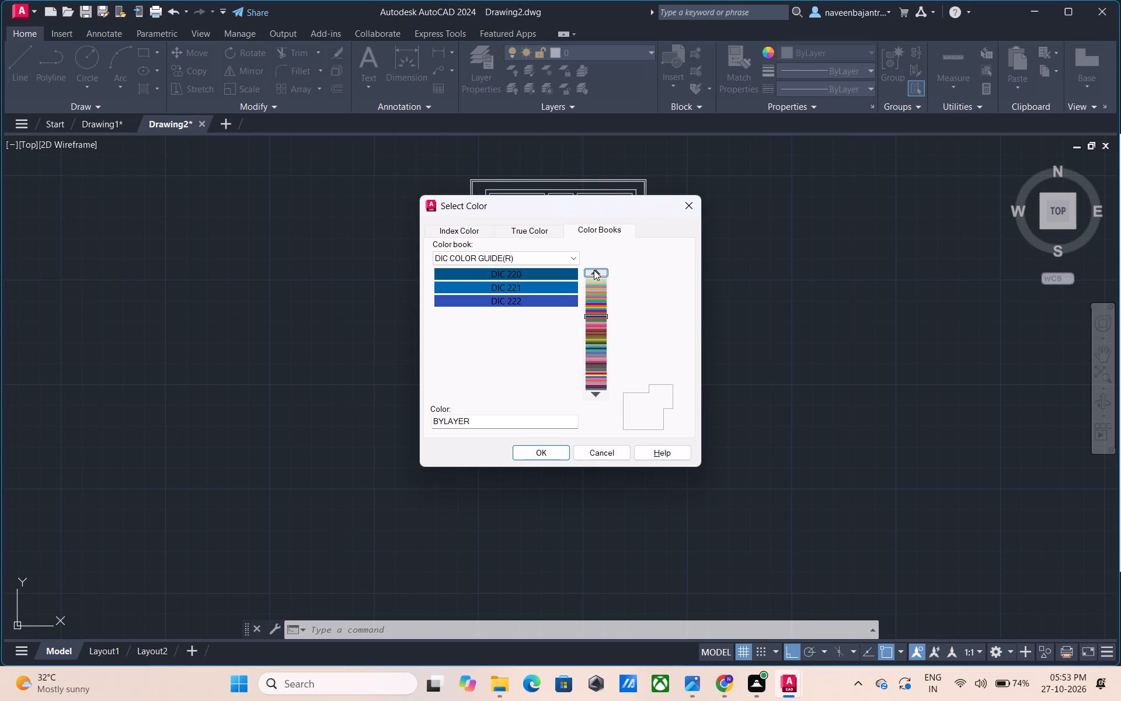
click(594, 270)
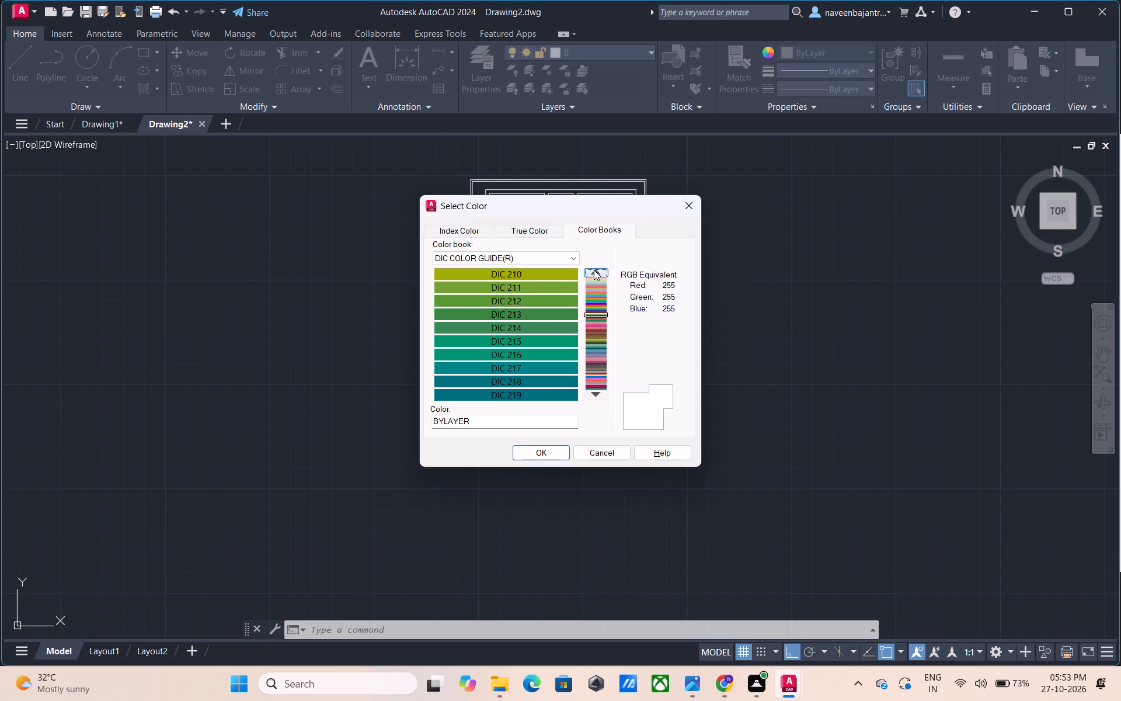
click(594, 270)
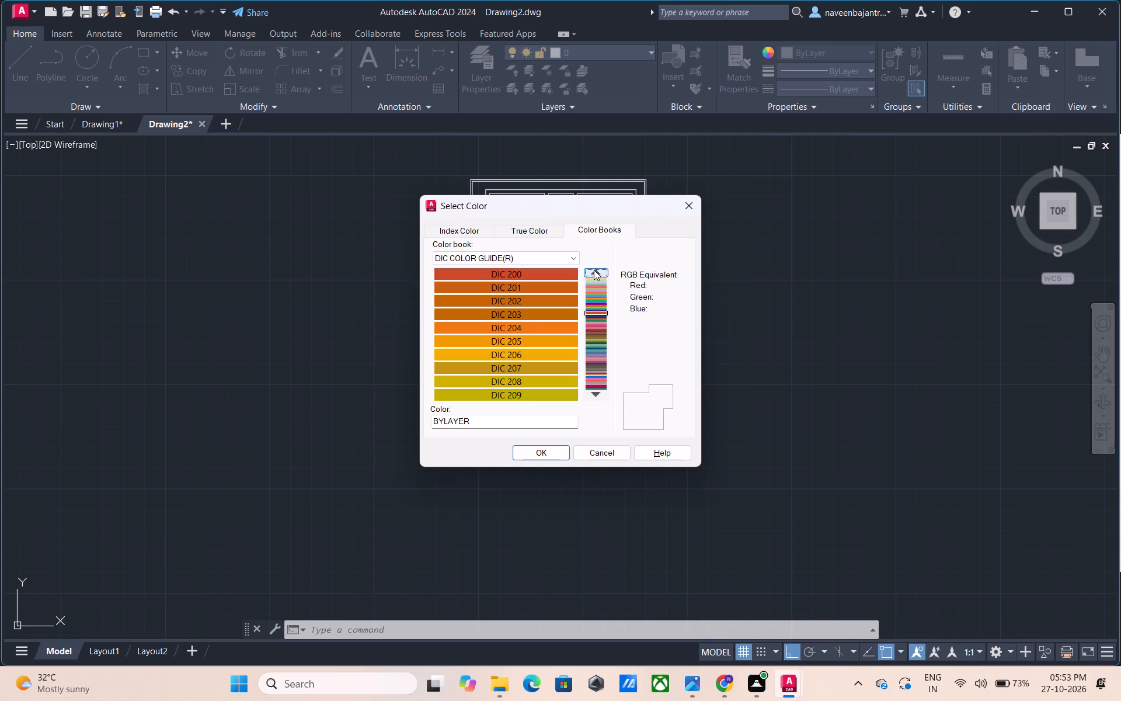
click(594, 270)
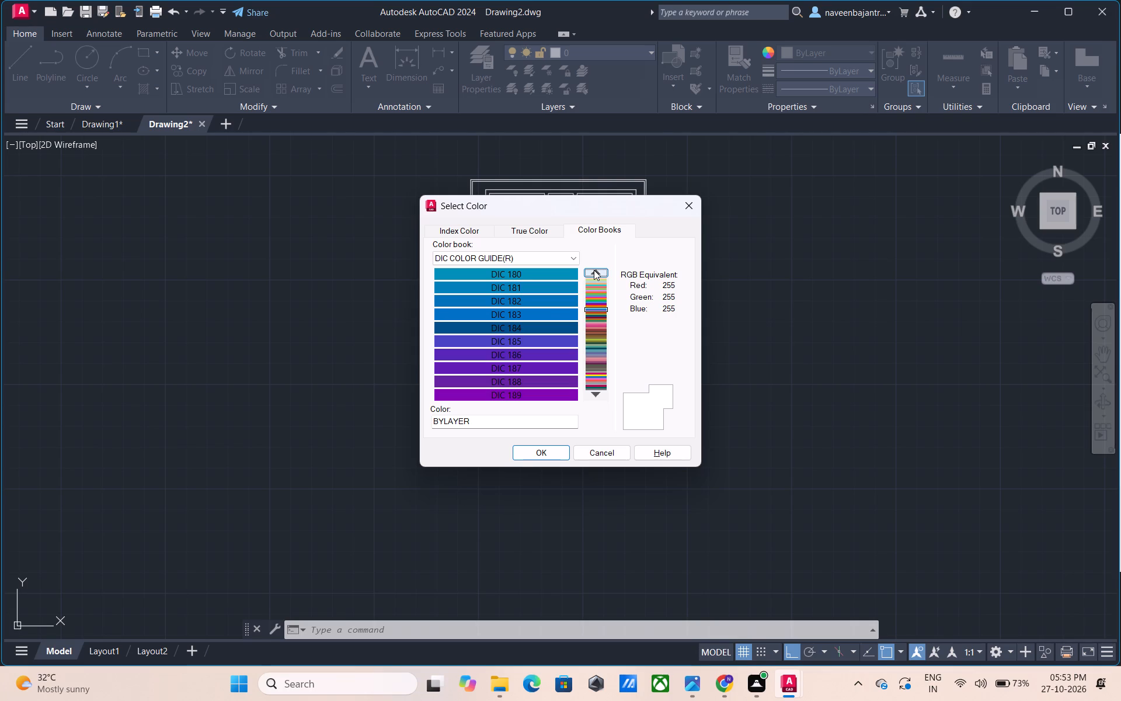
click(594, 270)
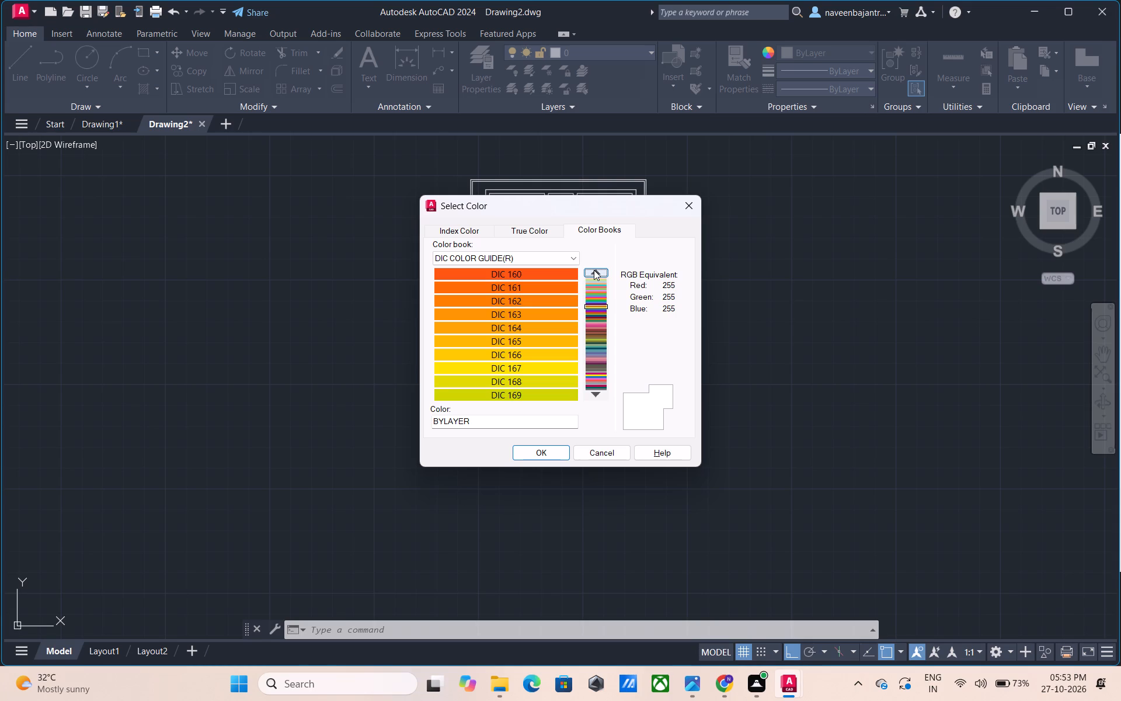
click(594, 270)
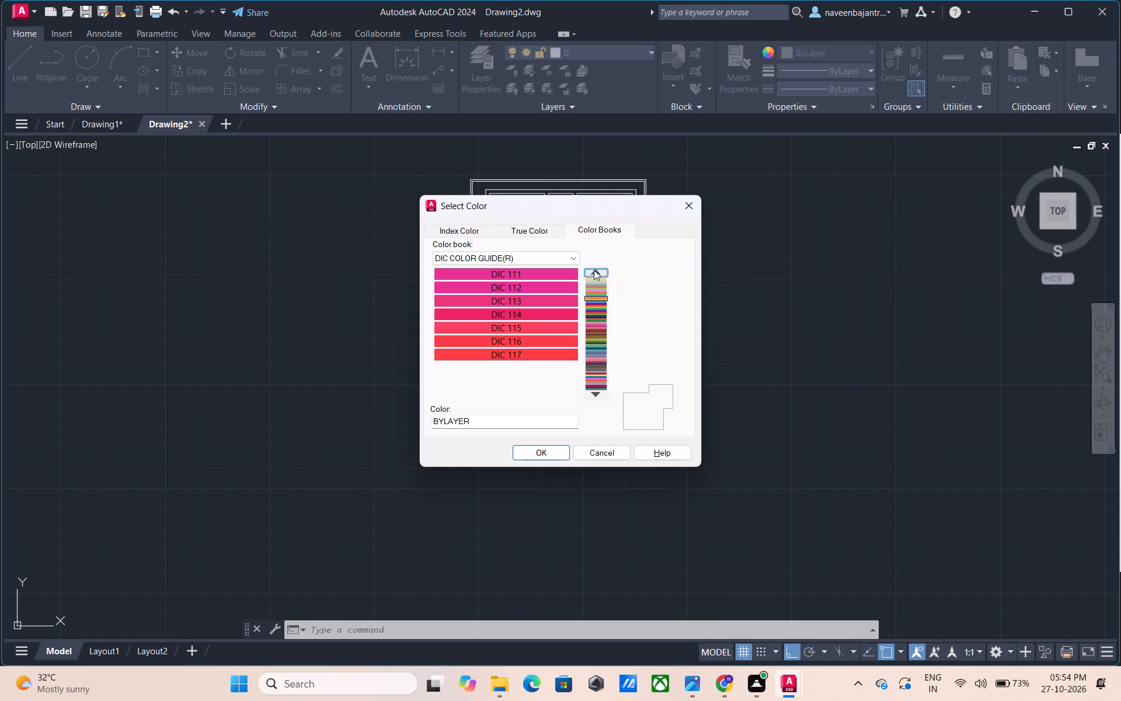
click(594, 270)
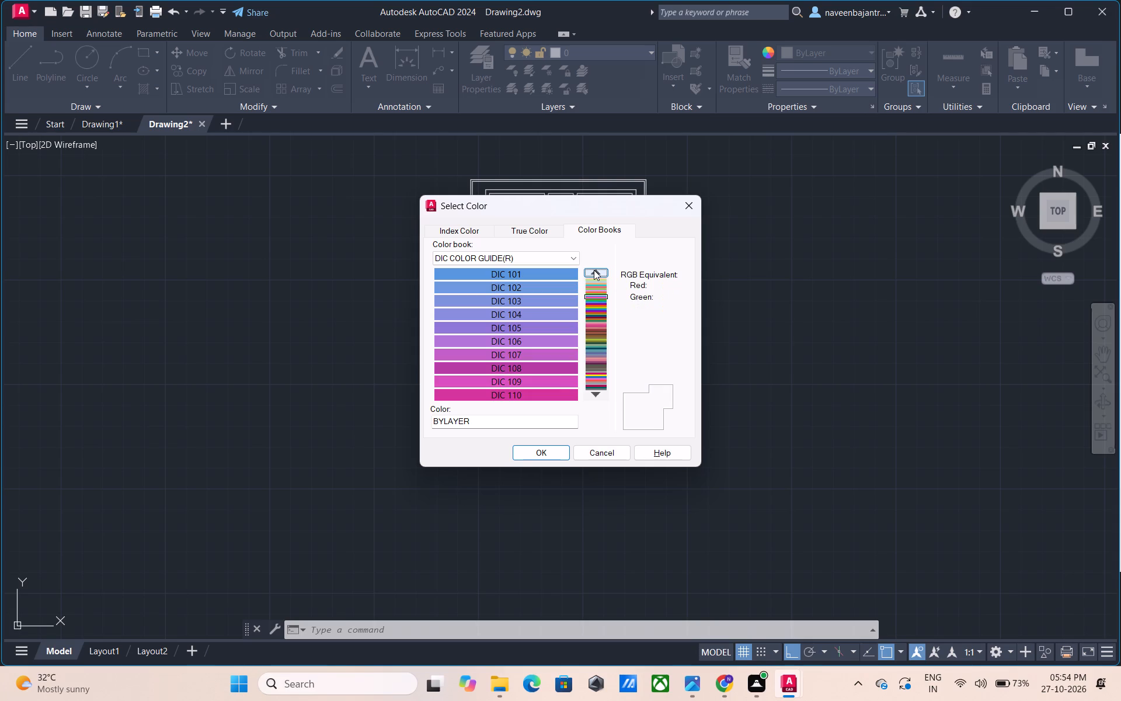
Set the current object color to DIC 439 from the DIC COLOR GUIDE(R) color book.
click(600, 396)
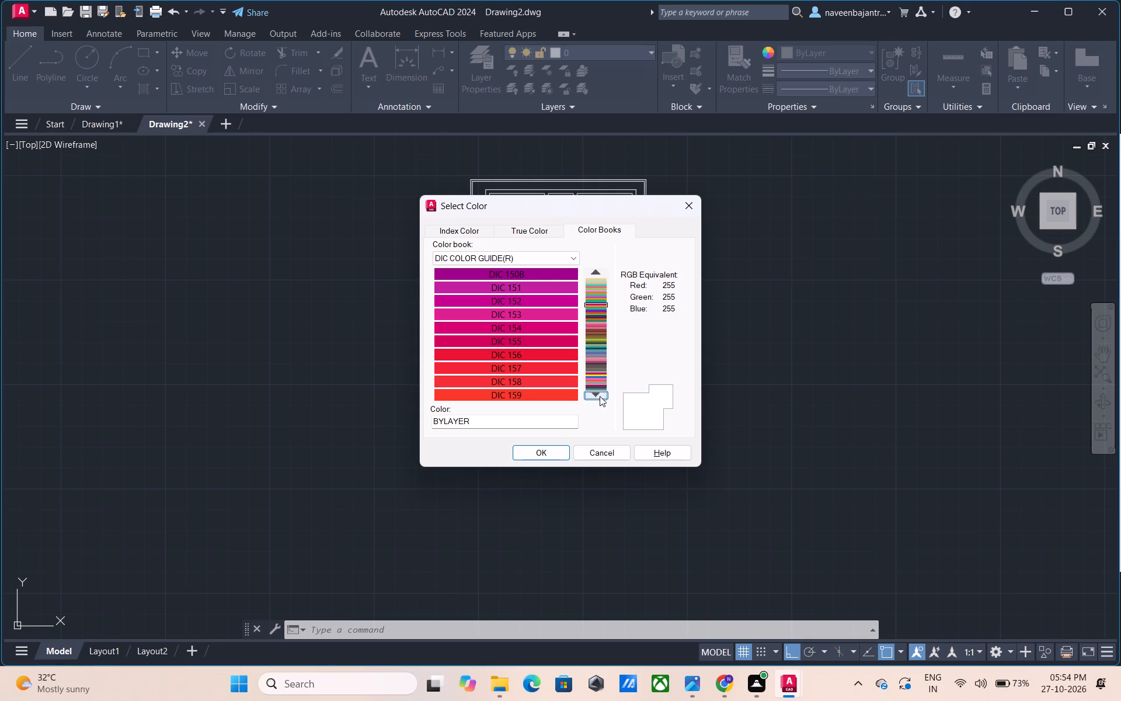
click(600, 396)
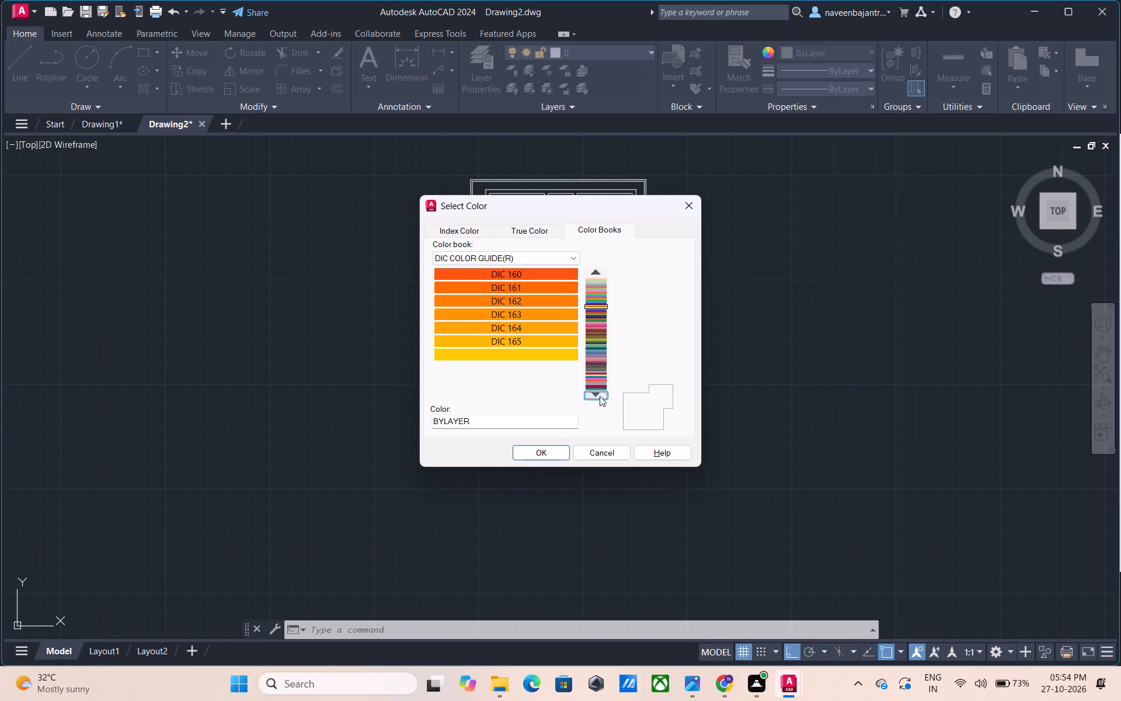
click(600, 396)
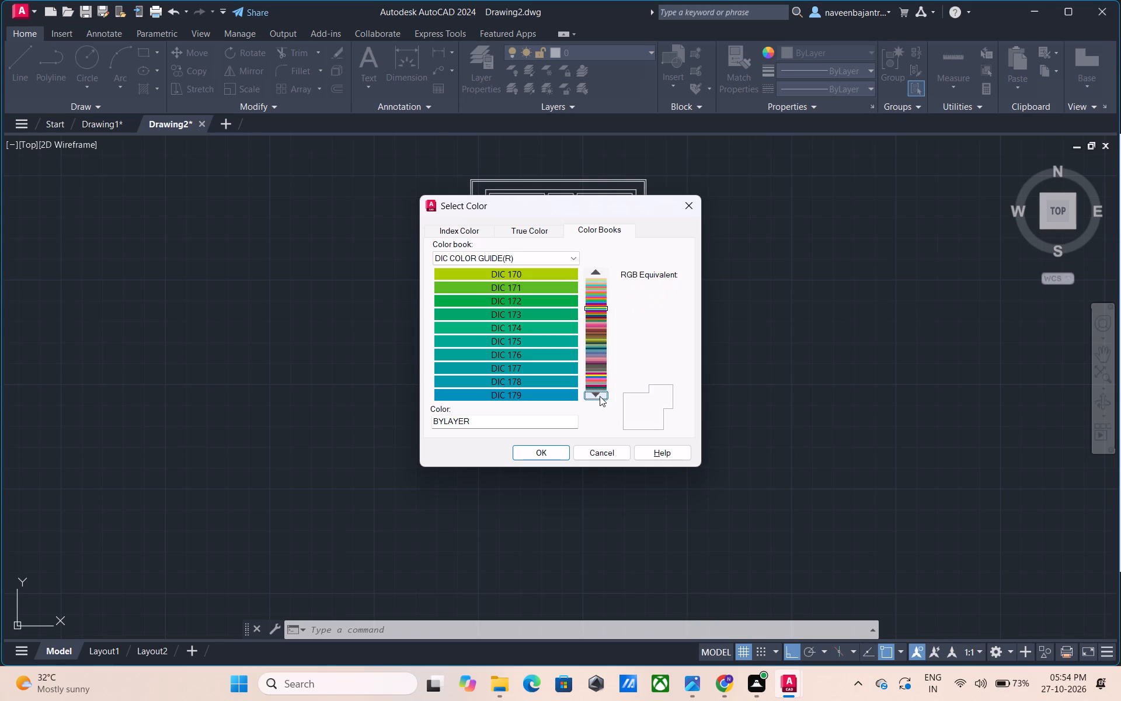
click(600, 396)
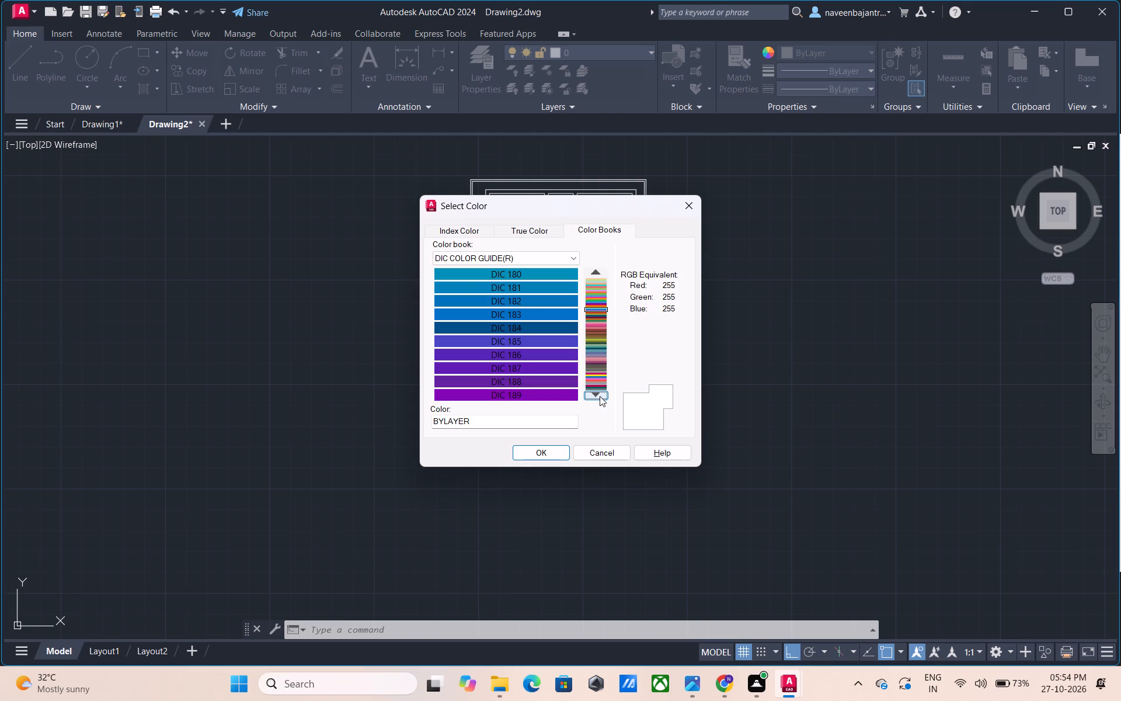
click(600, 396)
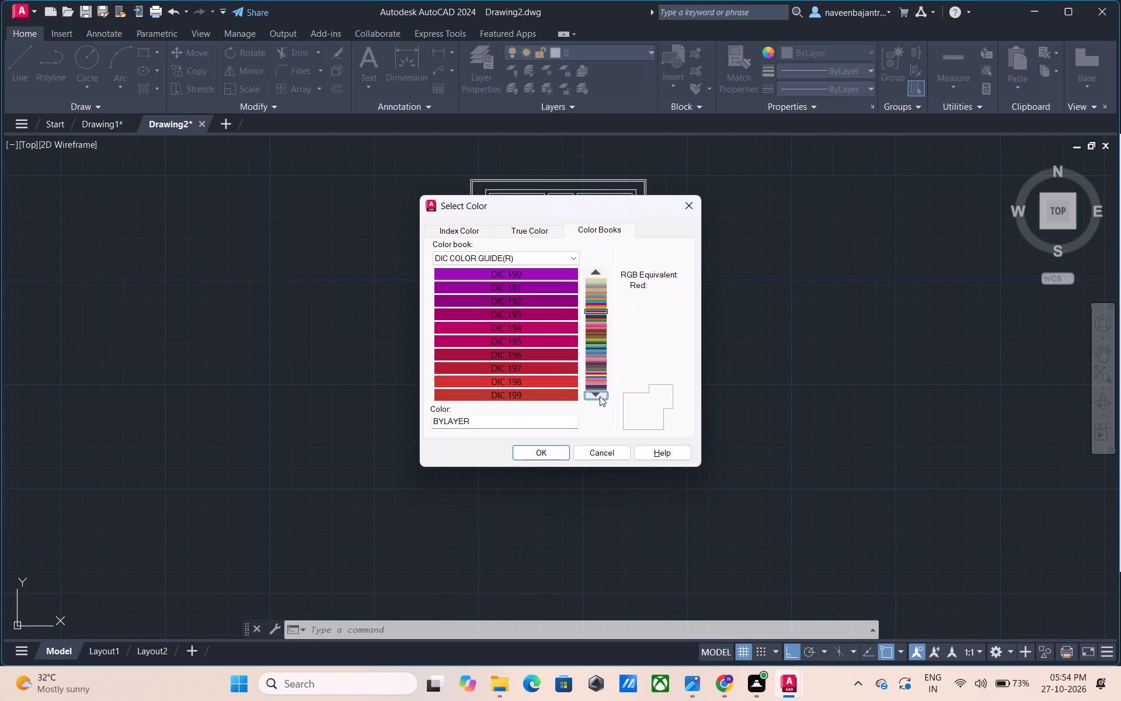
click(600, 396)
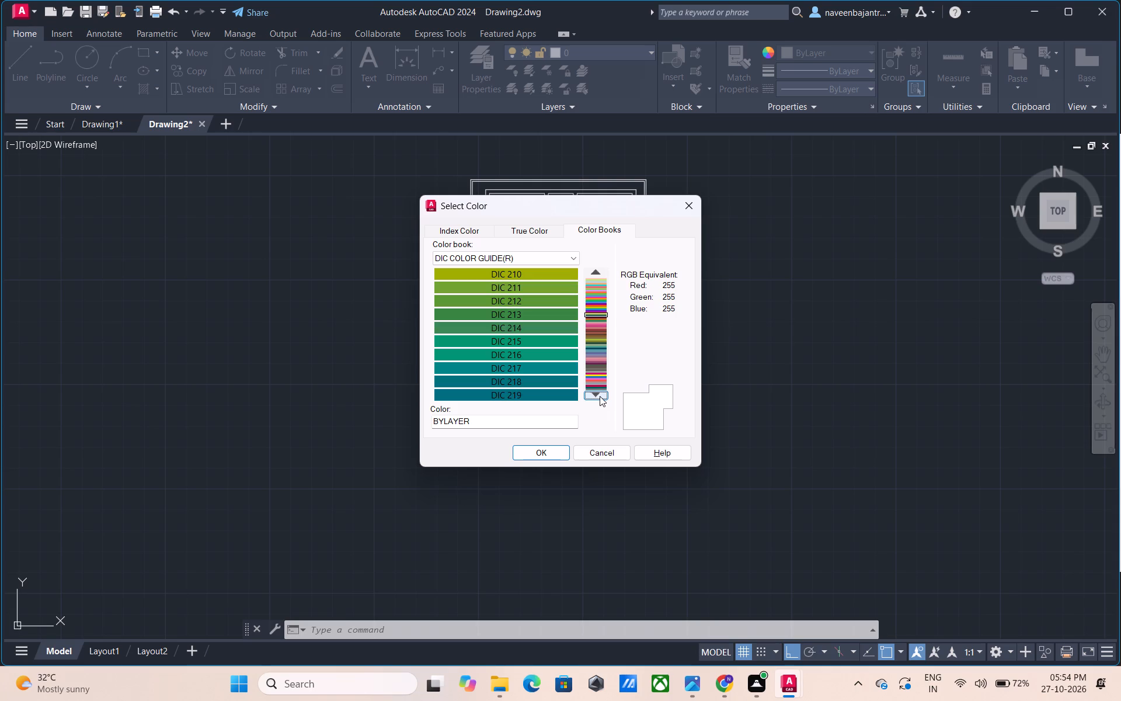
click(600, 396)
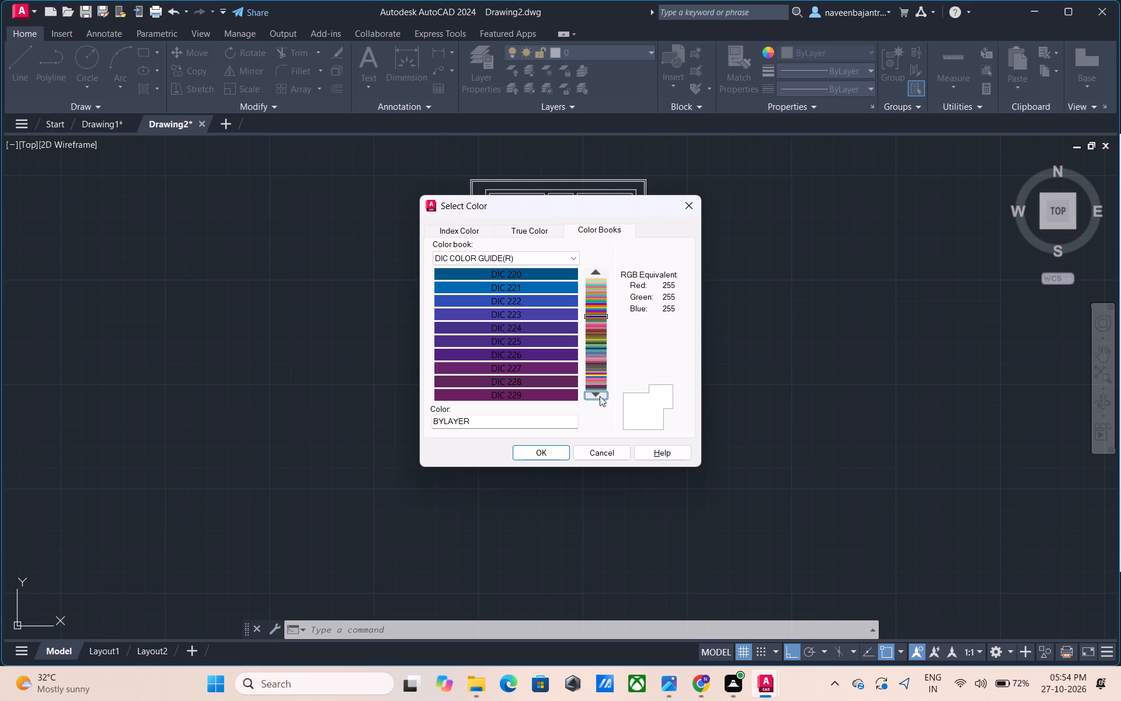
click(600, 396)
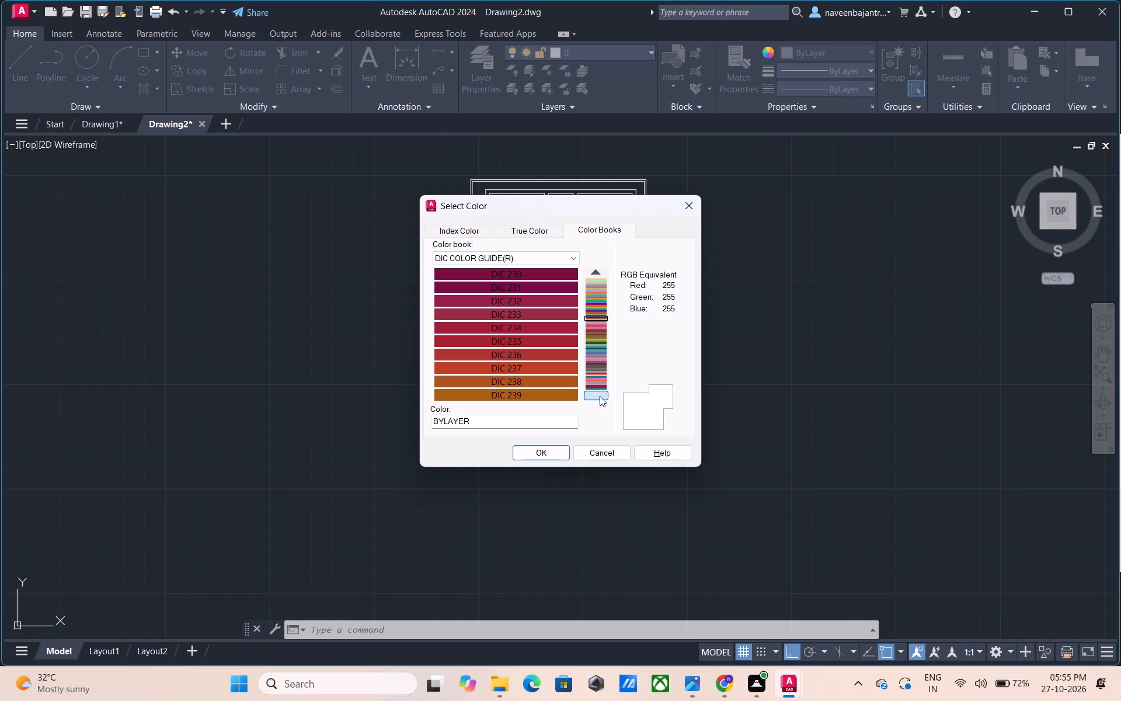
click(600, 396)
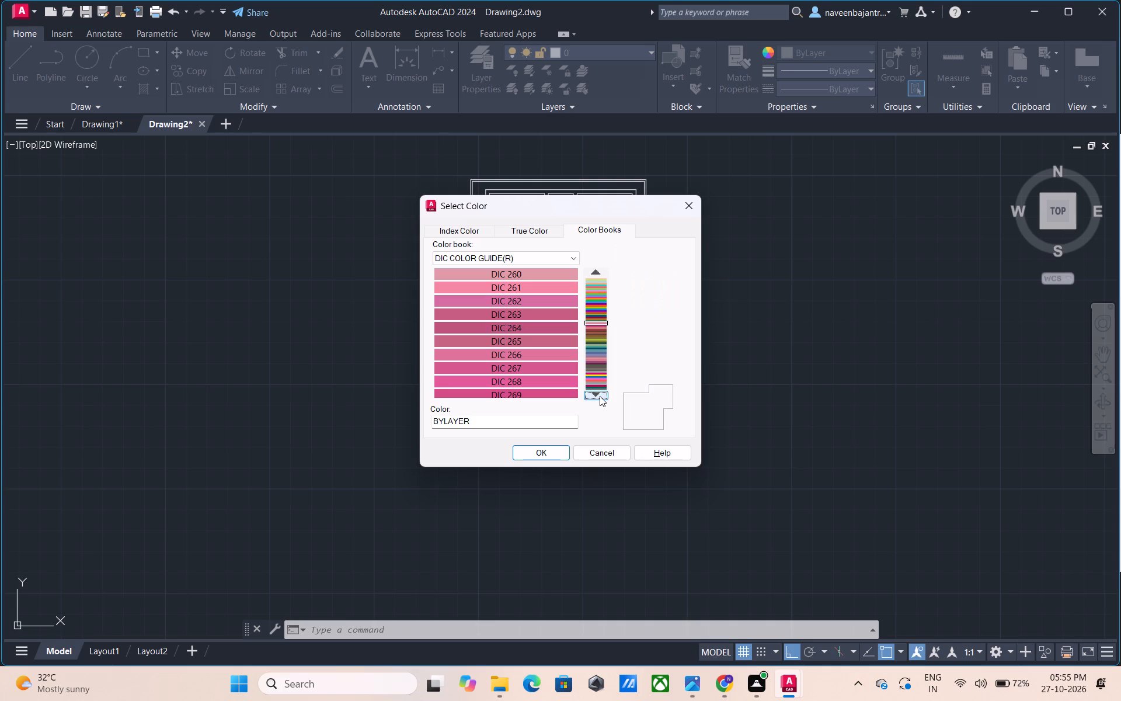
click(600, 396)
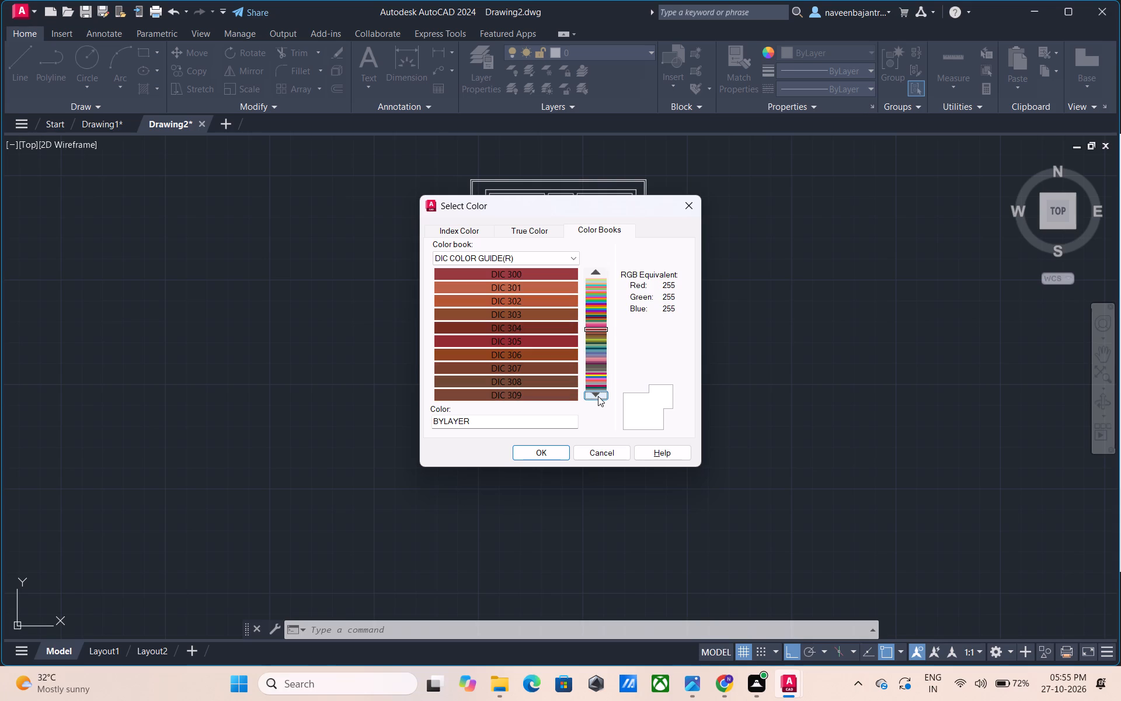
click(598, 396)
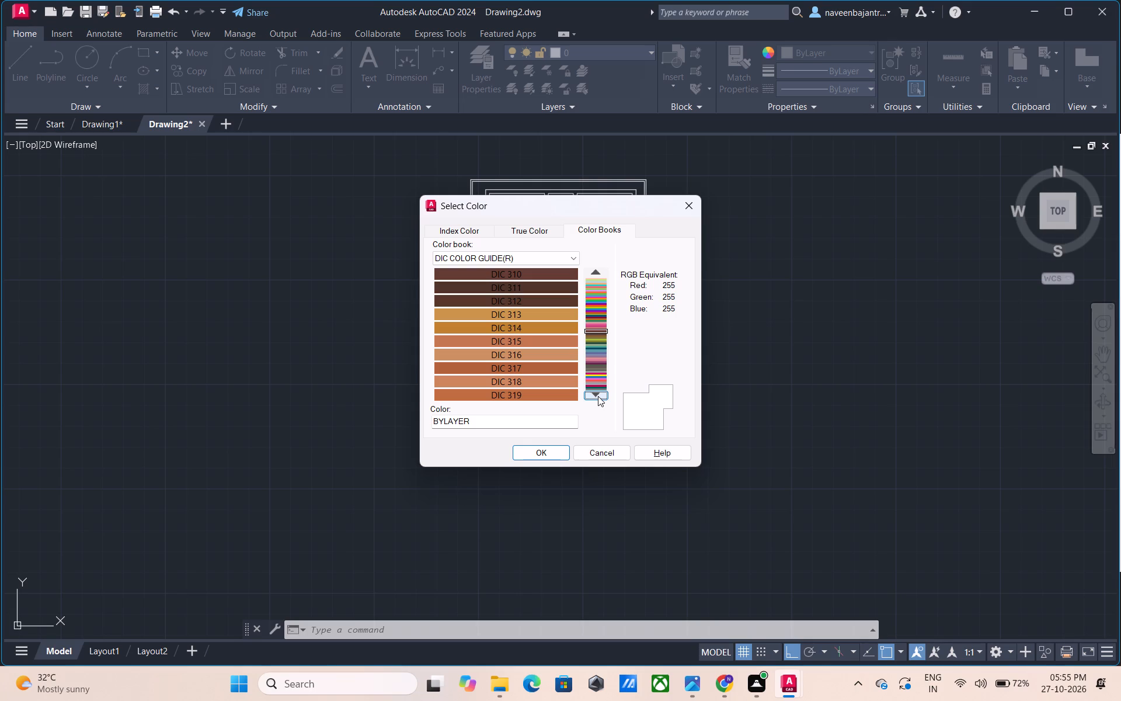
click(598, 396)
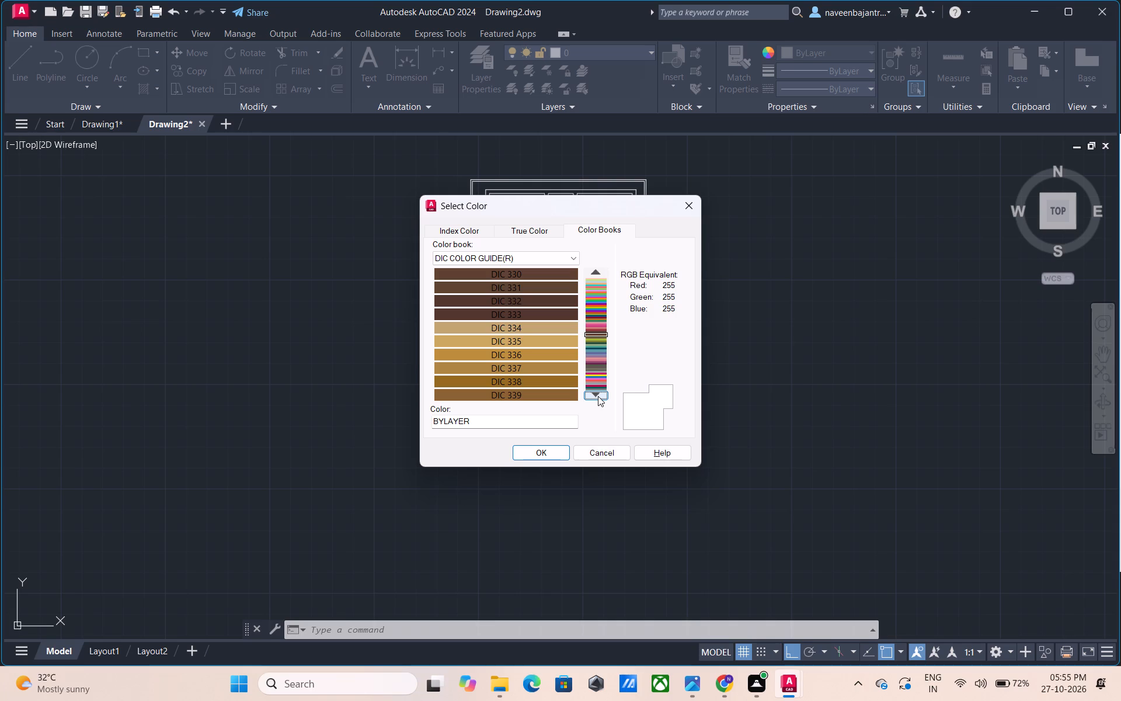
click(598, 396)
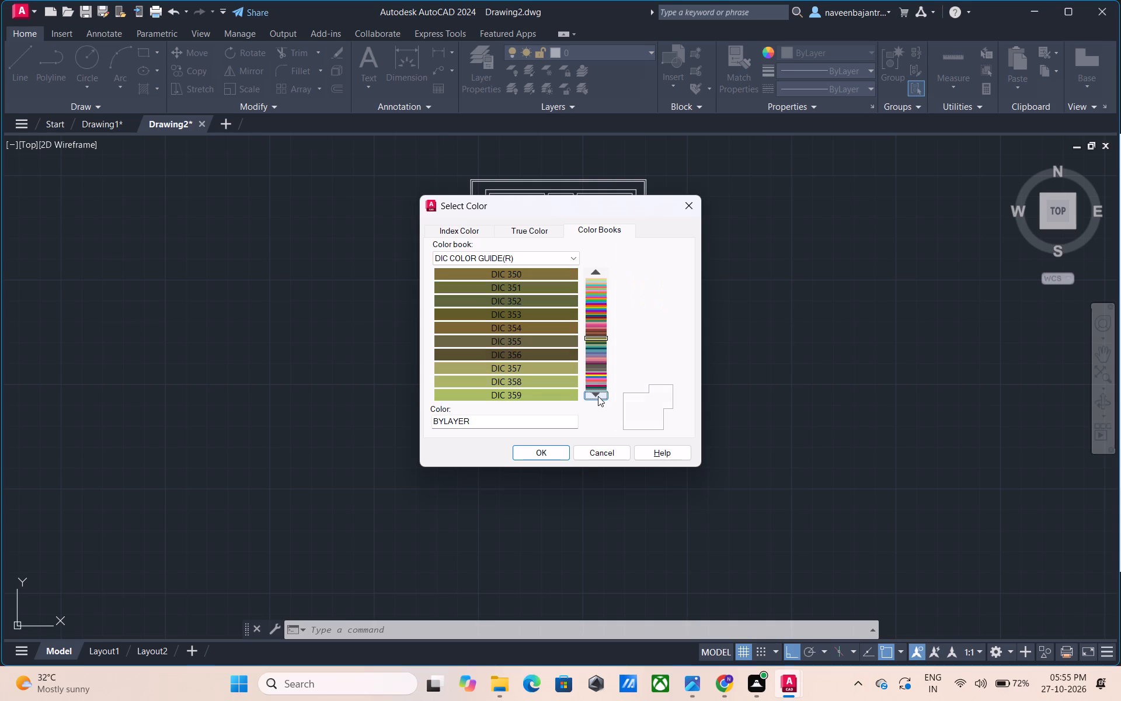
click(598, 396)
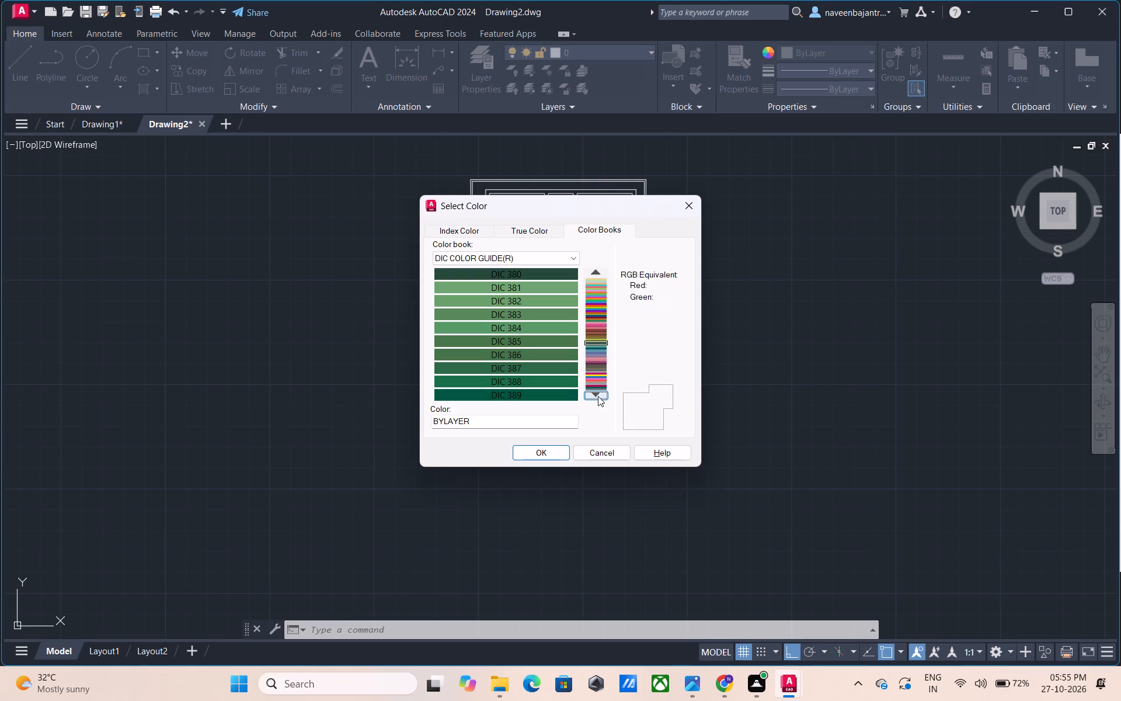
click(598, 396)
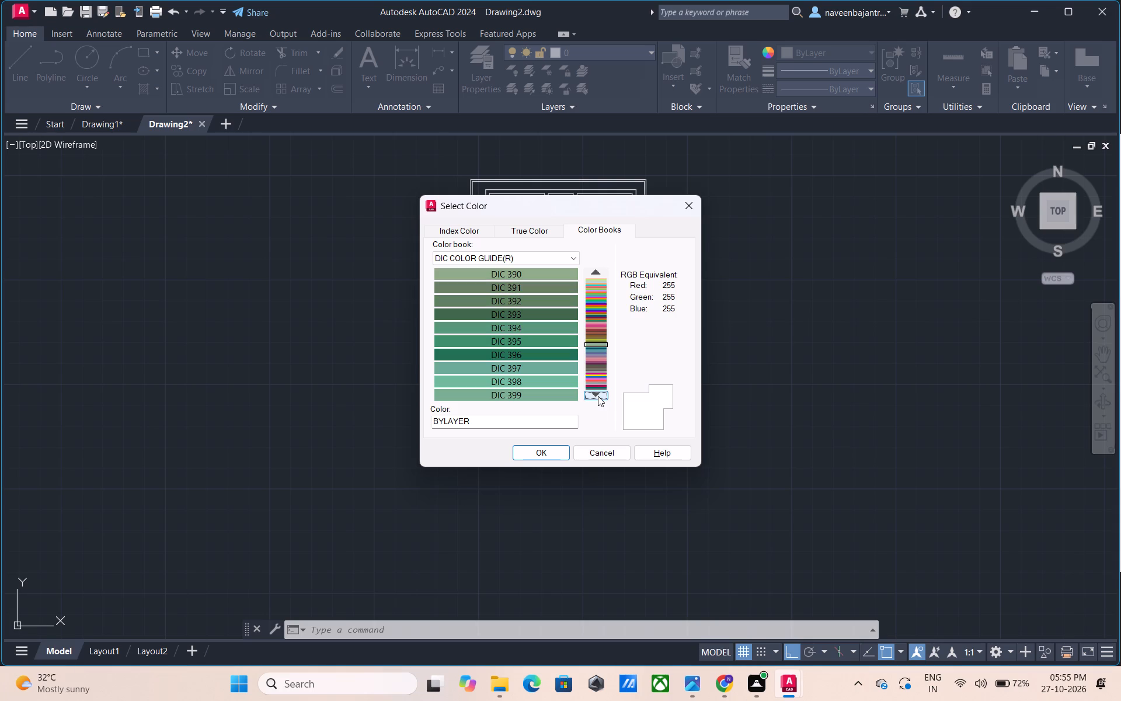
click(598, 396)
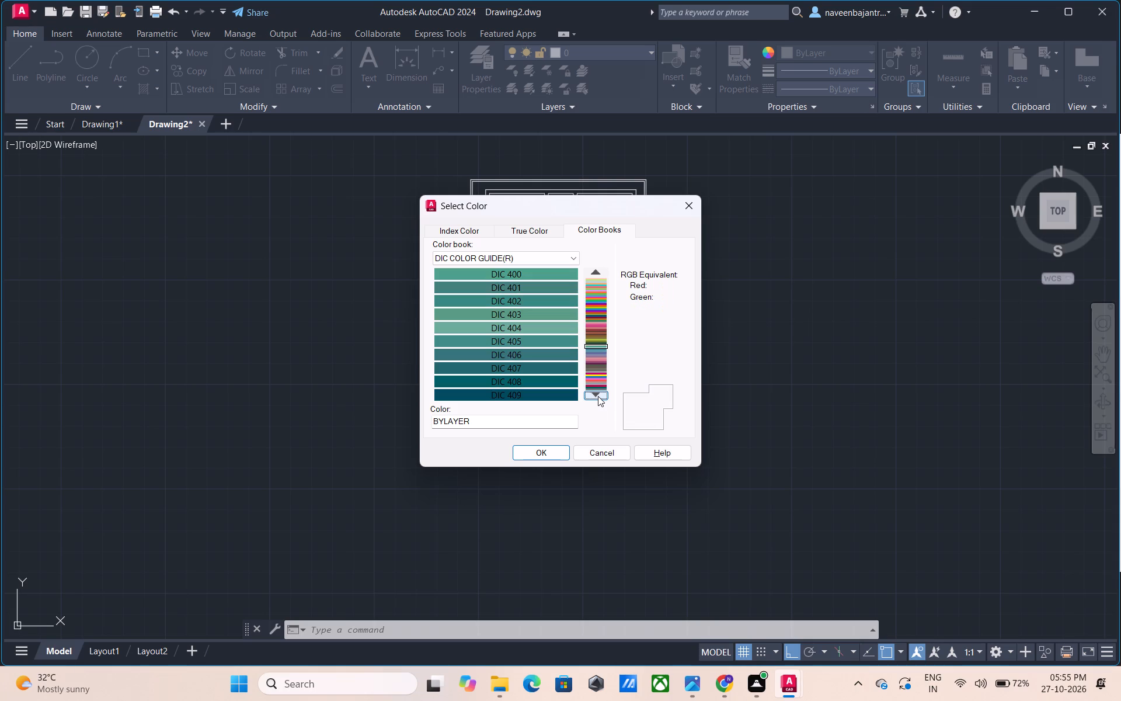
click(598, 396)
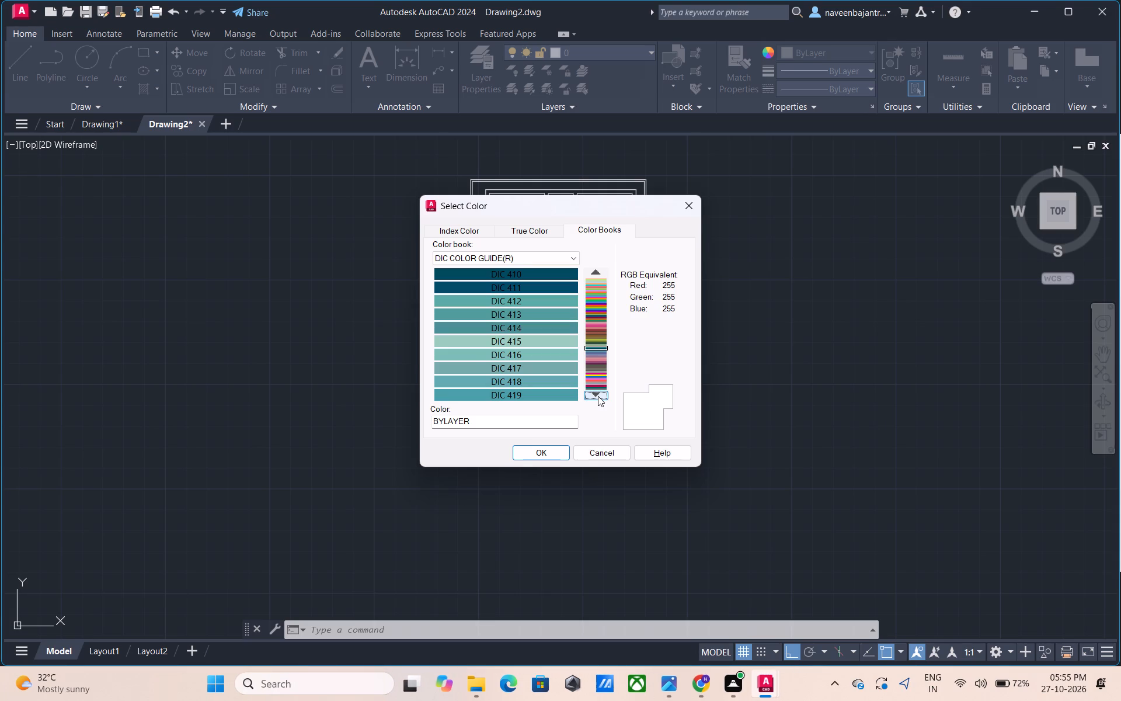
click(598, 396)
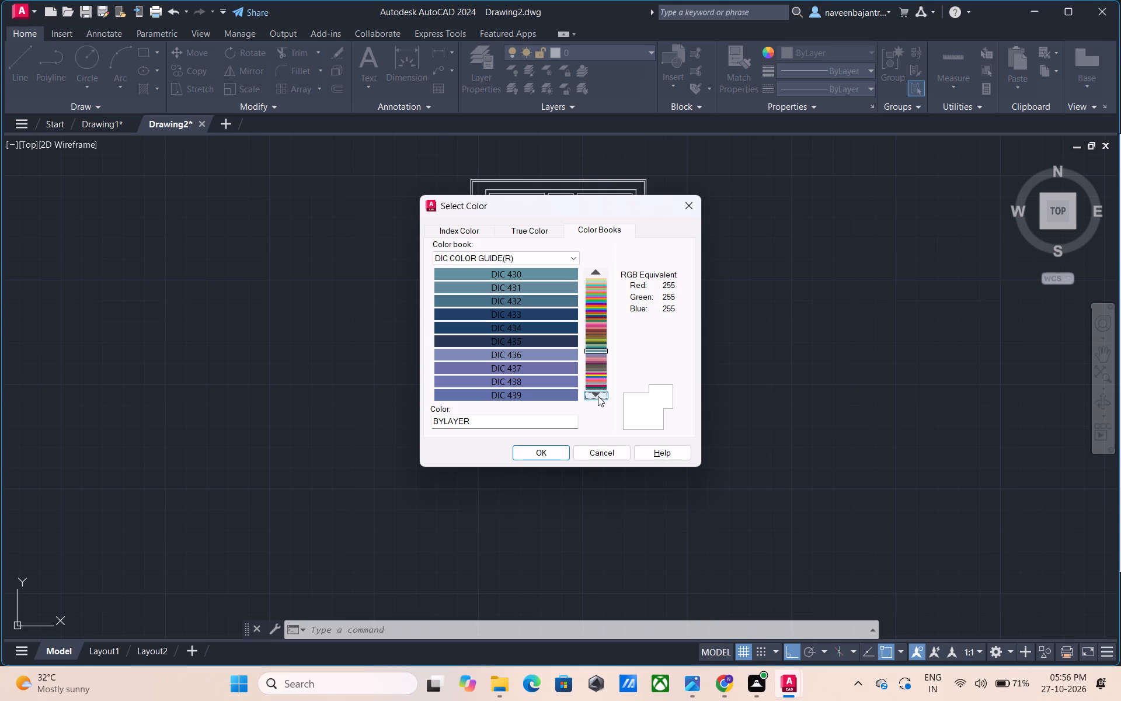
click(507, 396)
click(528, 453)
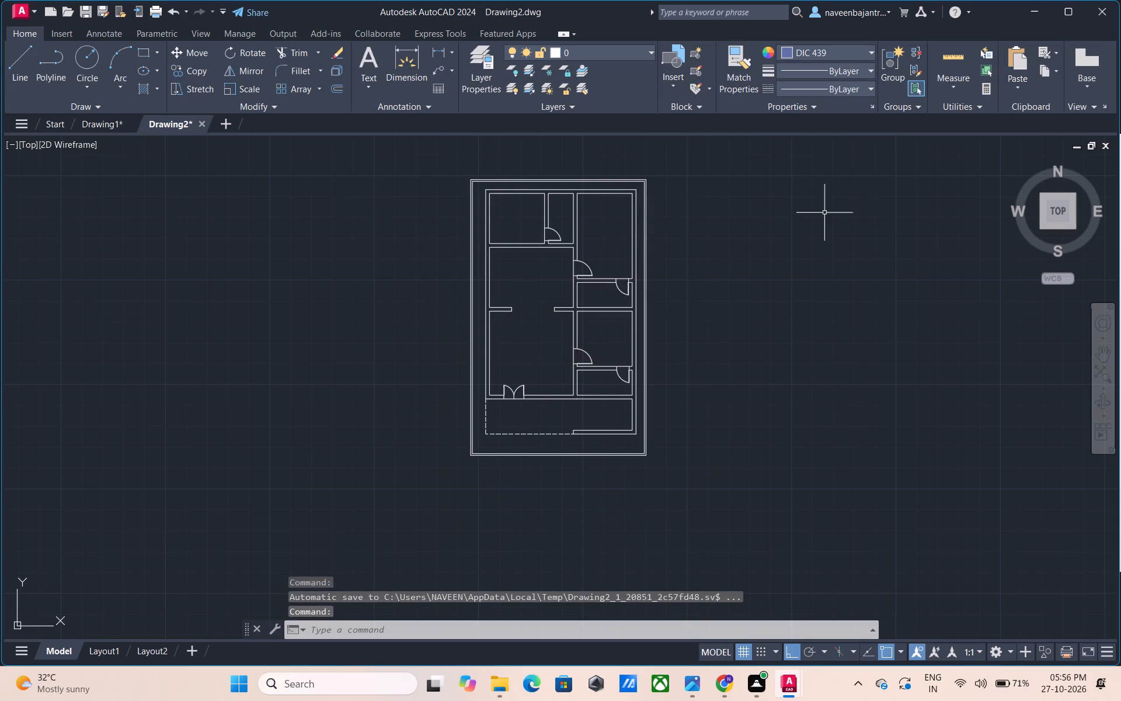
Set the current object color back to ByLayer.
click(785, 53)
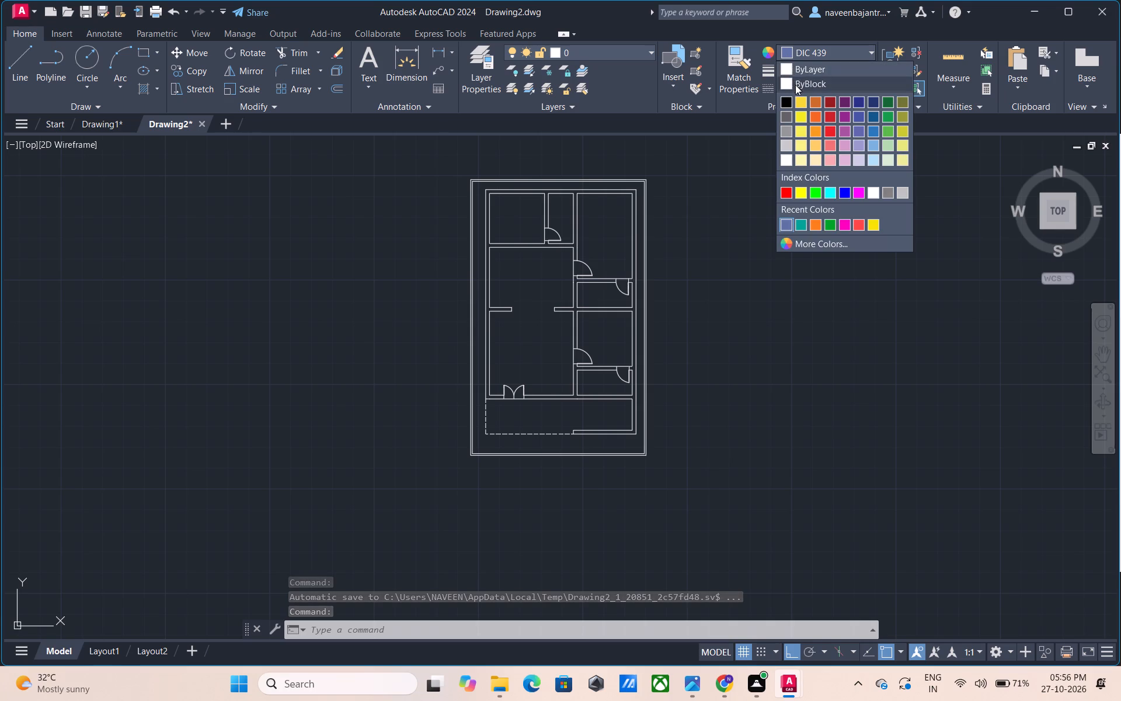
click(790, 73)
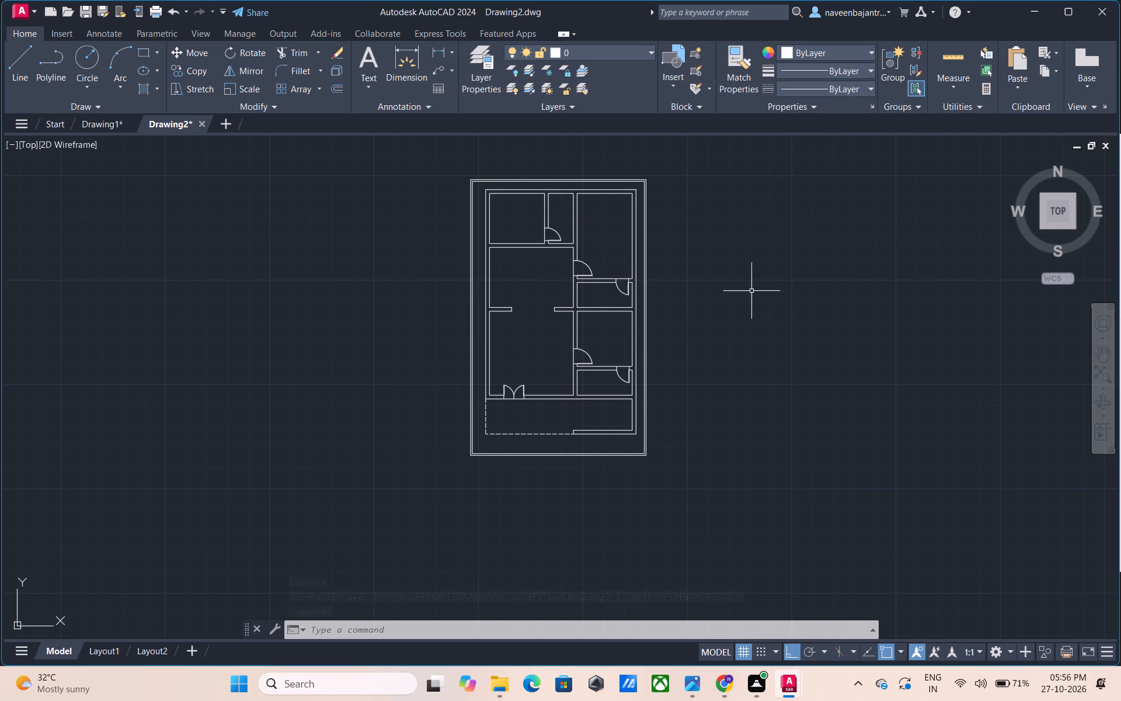
Open the font choices of the Standard text style from the ISO-25 dimension style's text settings.
text(D)
key(space)
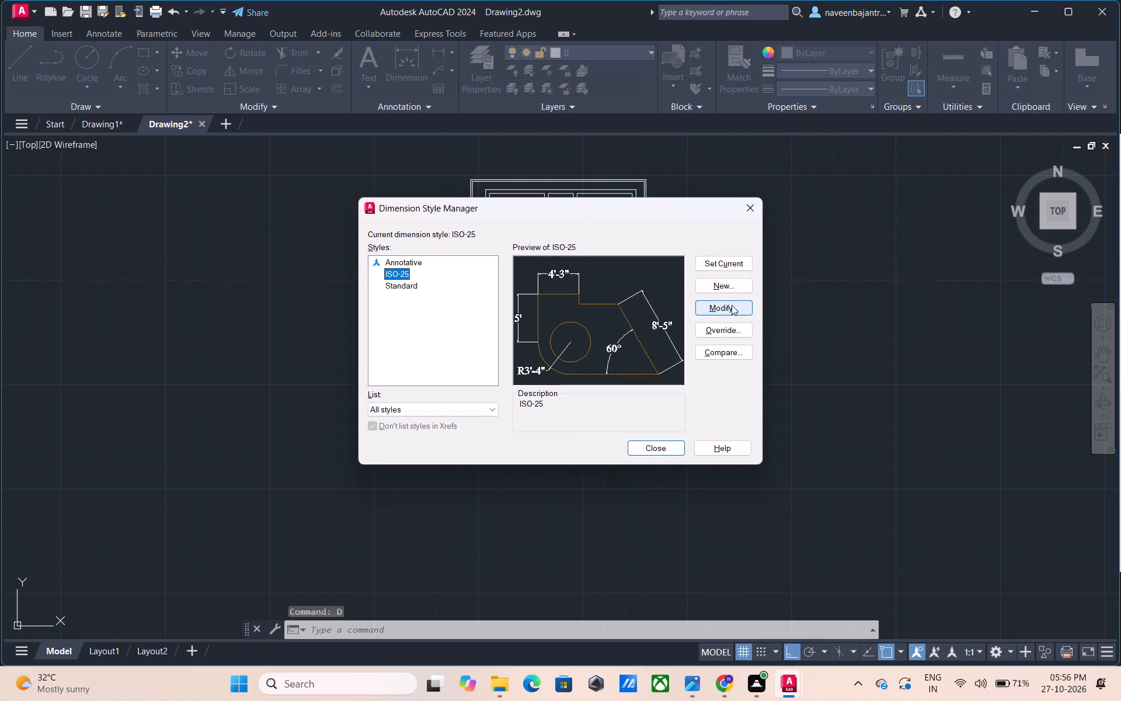
click(732, 305)
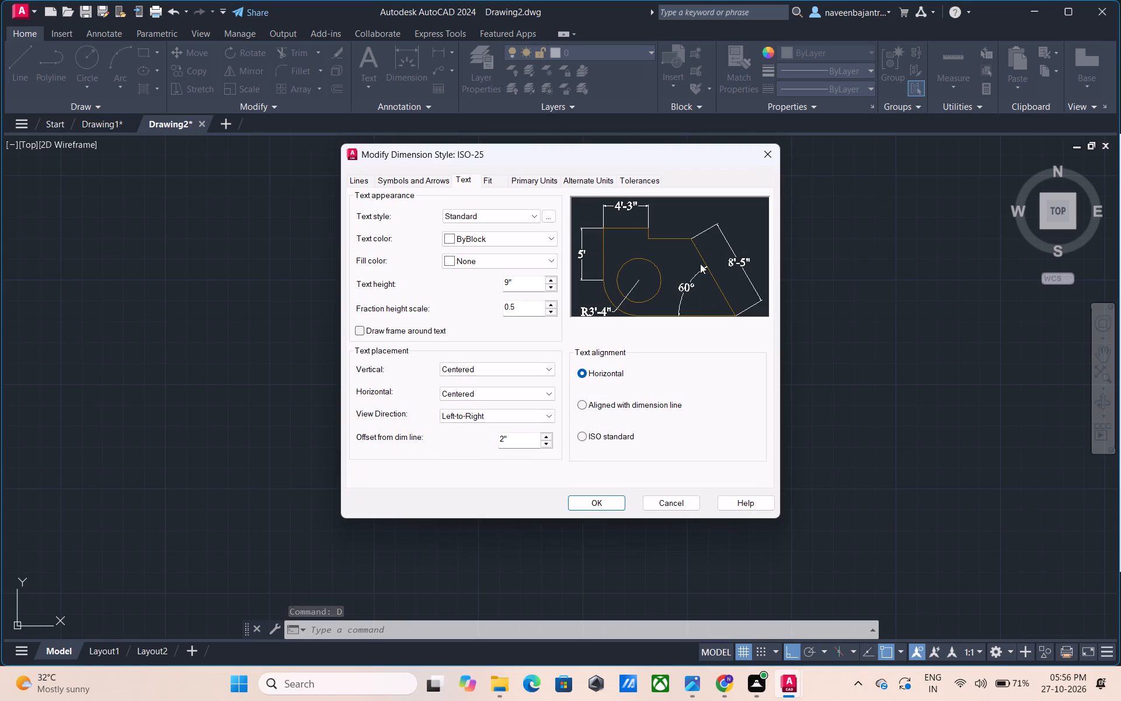
click(548, 216)
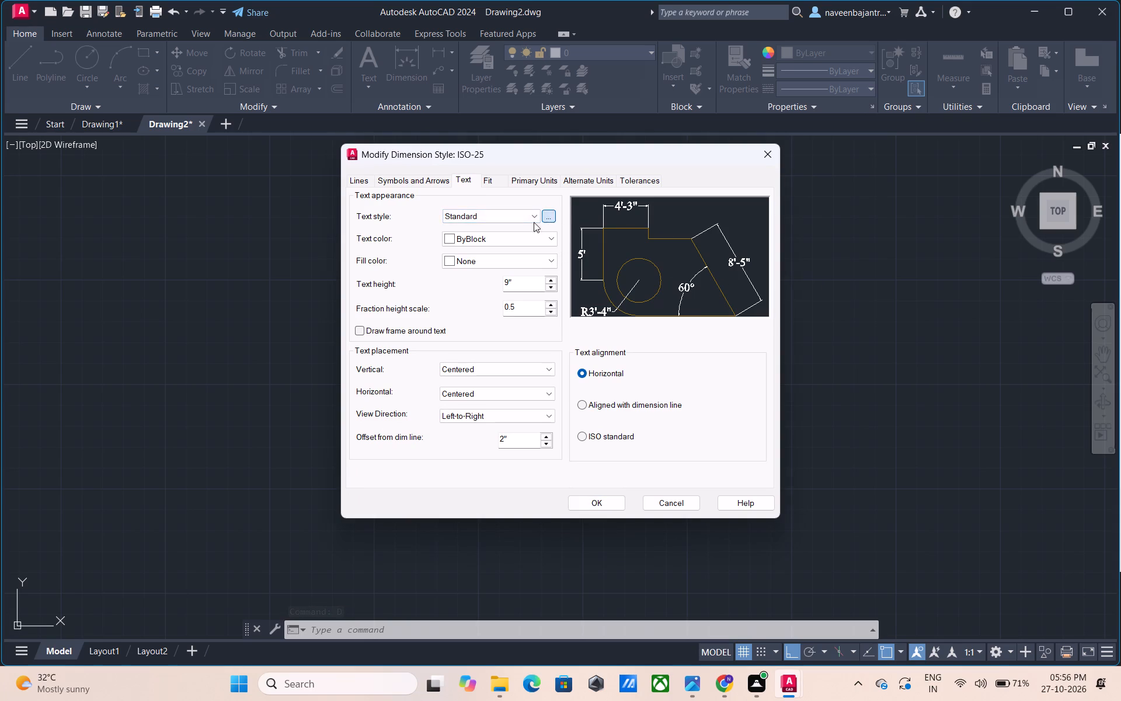
click(576, 272)
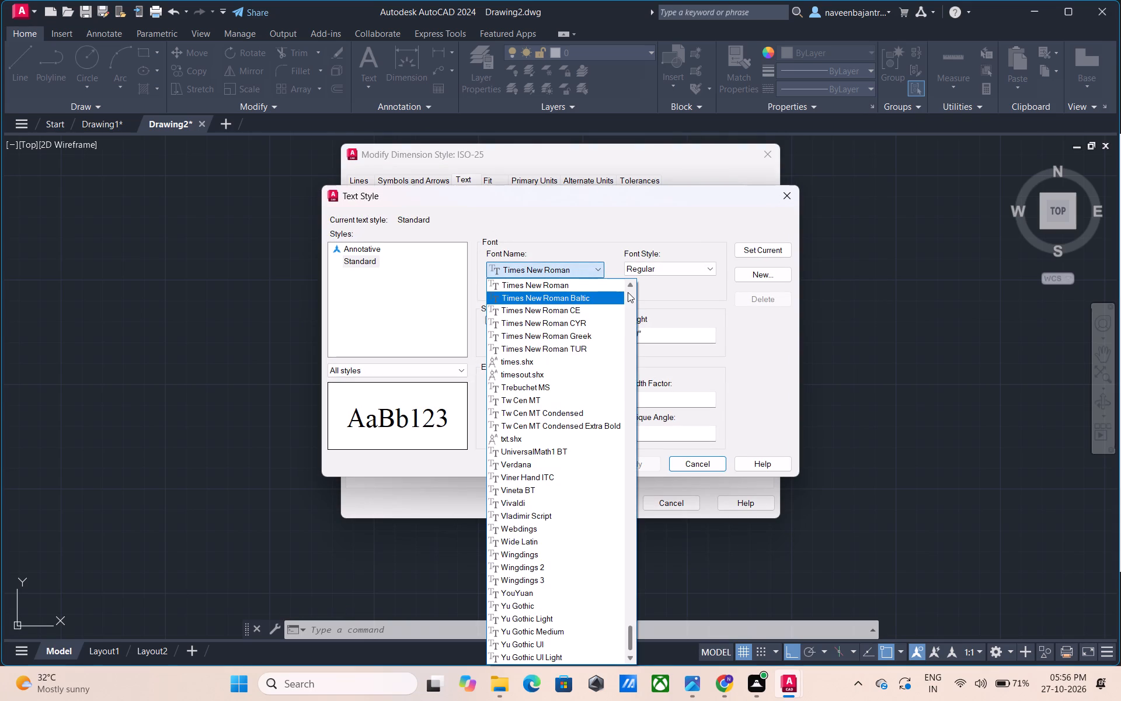
Browse the fonts available for the Standard text style, going back from Times New Roman to the Sans Serif range, for a suitable one.
scroll(630, 293, up, 1)
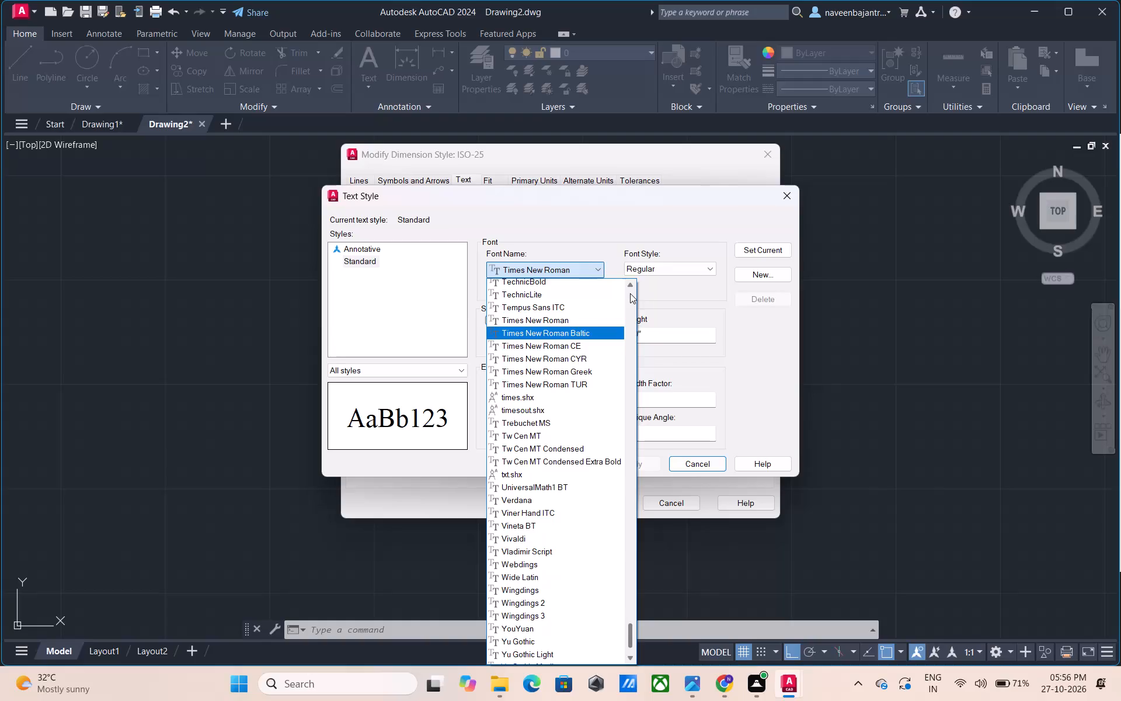
scroll(630, 293, up, 1)
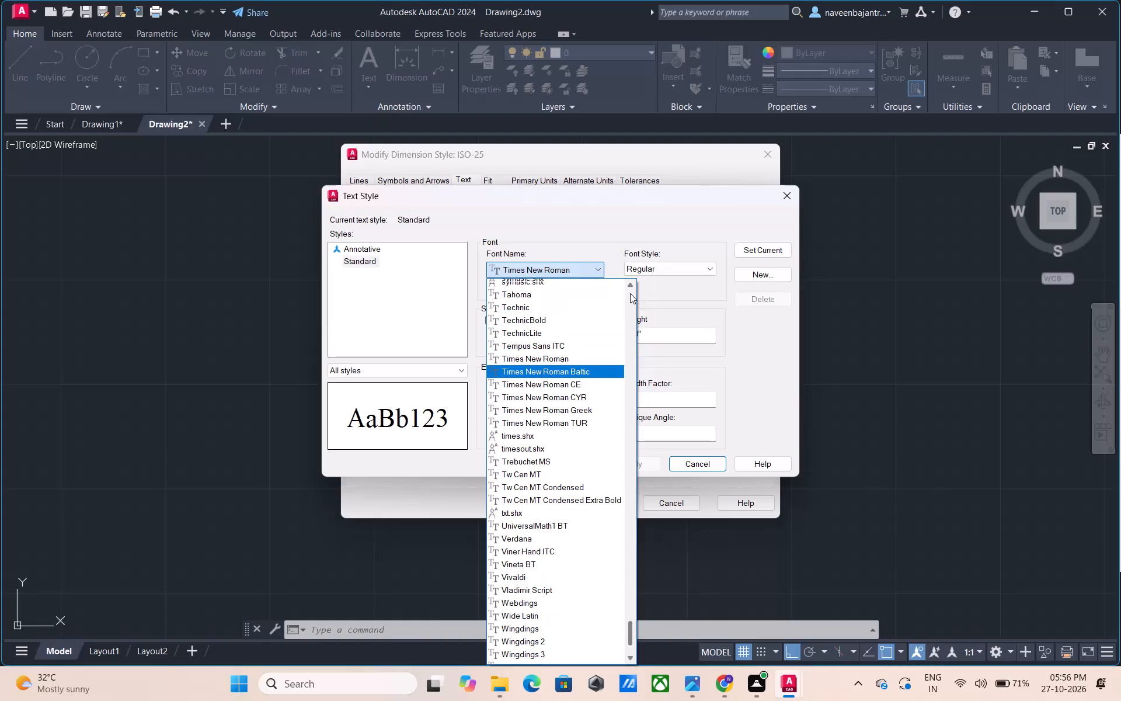
scroll(630, 293, up, 1)
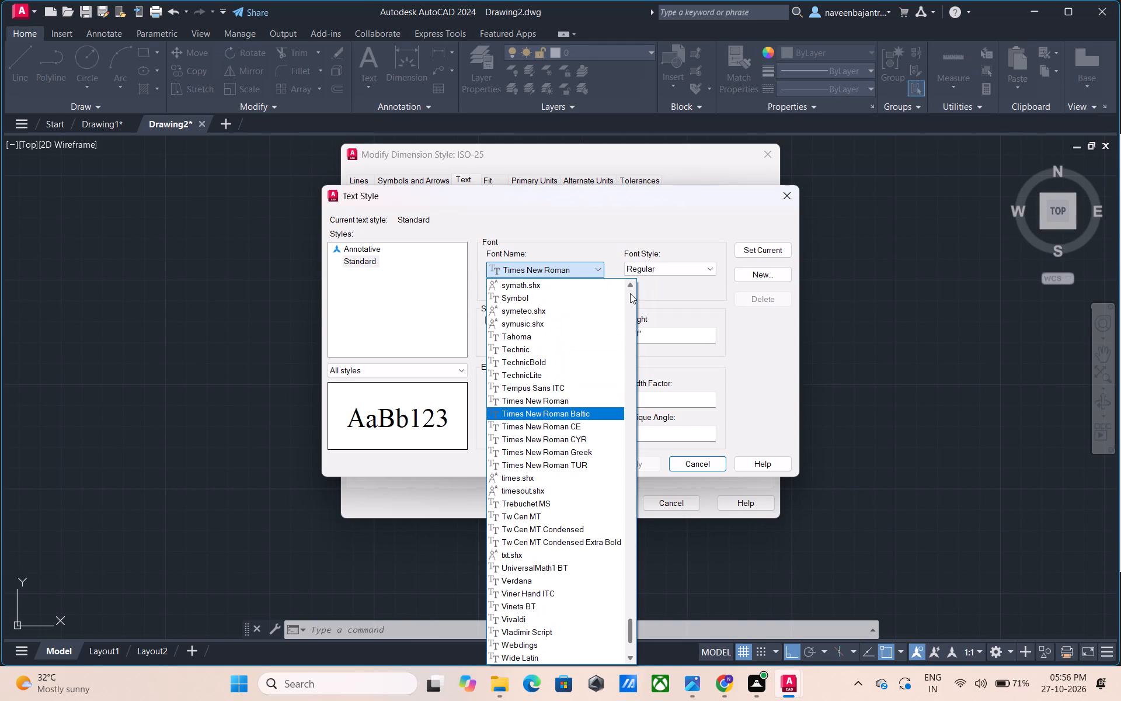
scroll(630, 293, up, 1)
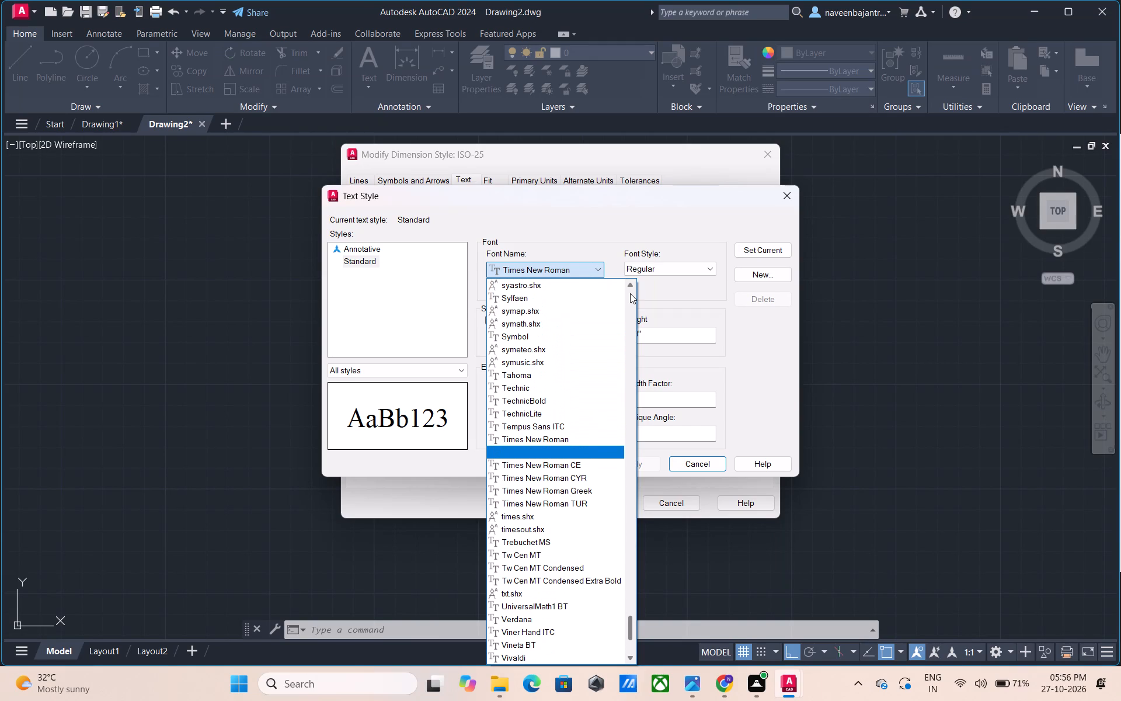
scroll(630, 293, up, 1)
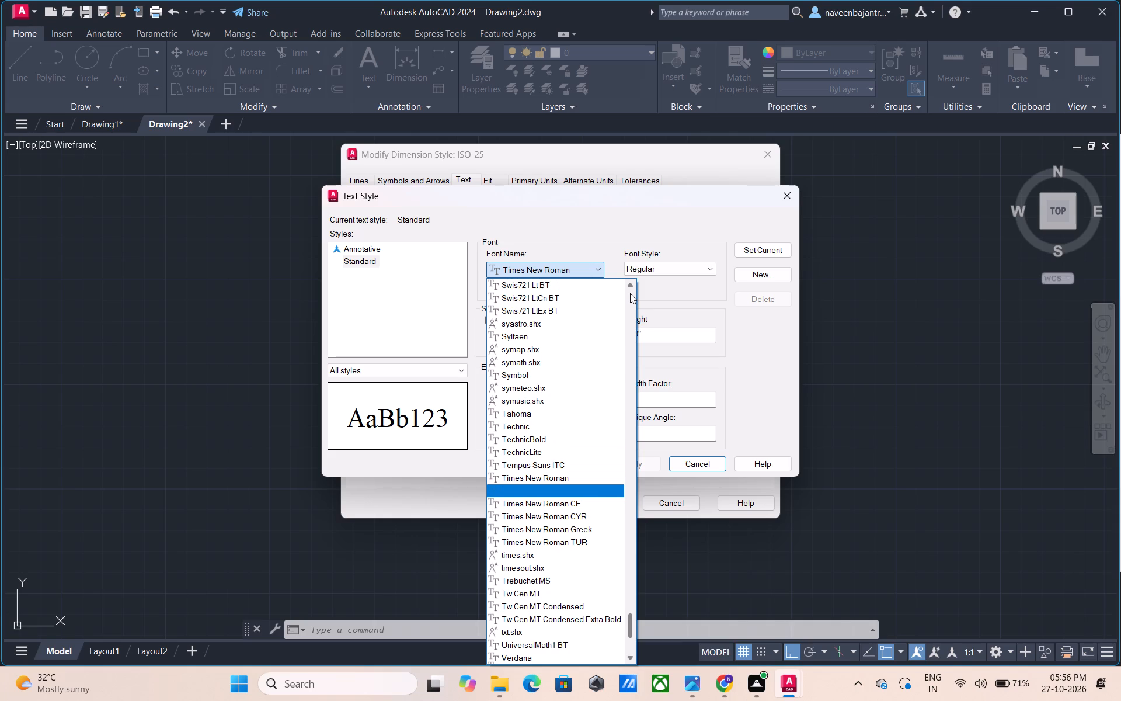
scroll(630, 293, up, 1)
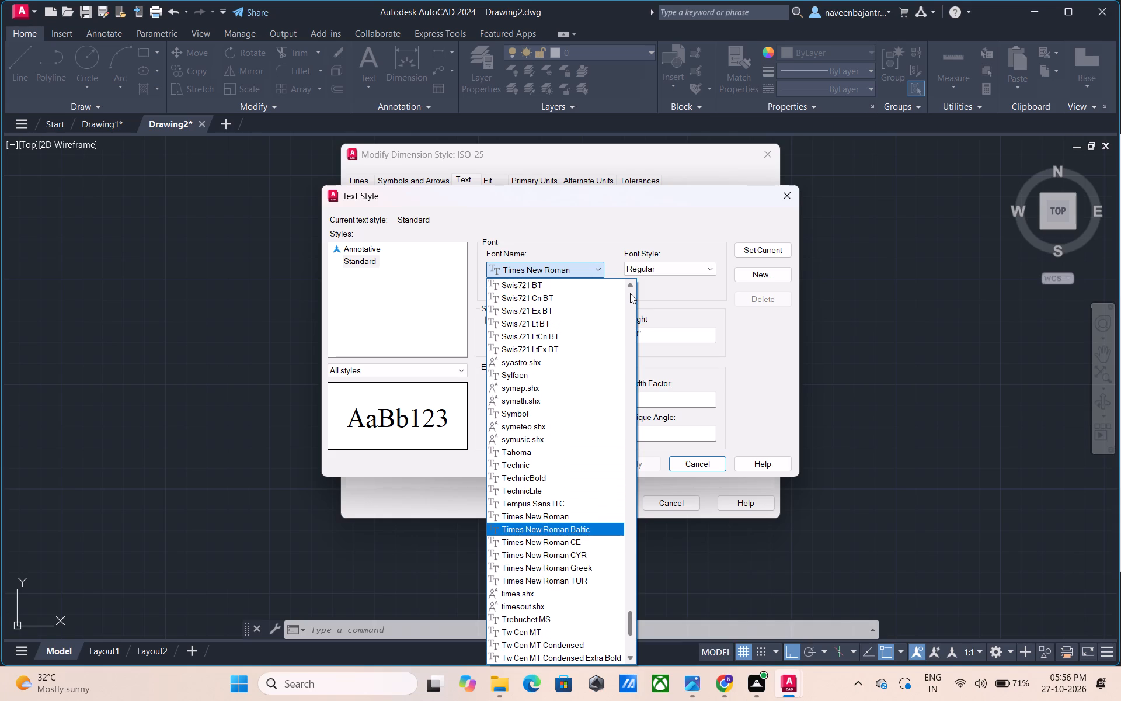
scroll(630, 293, up, 1)
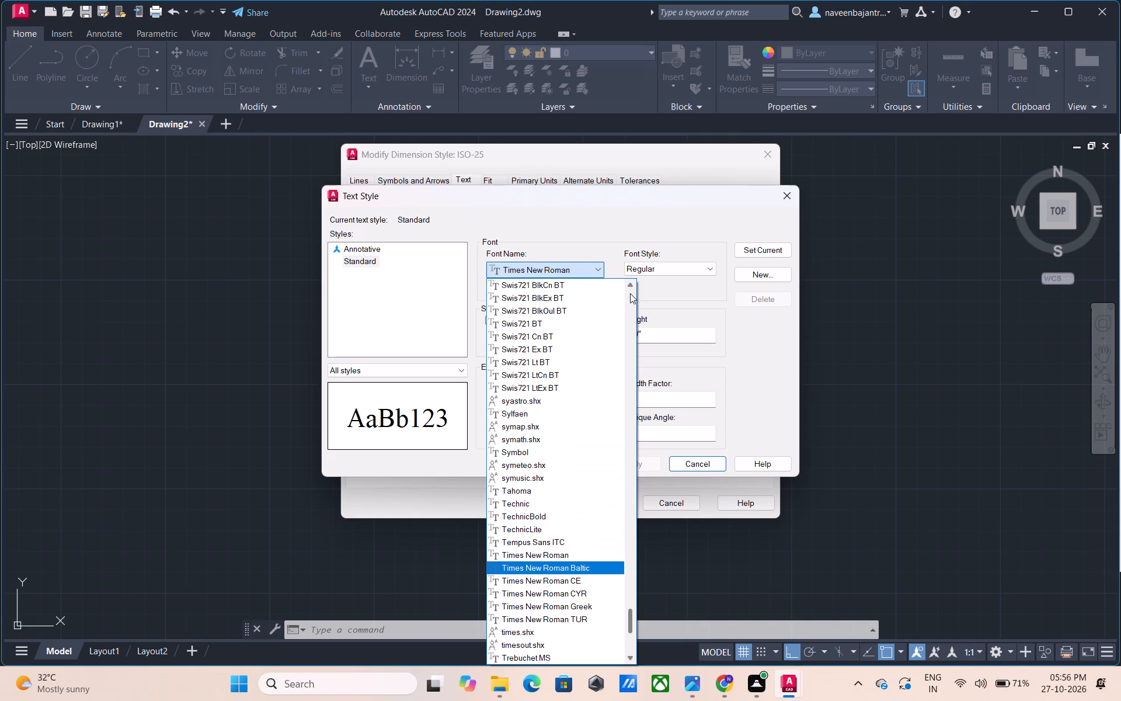
scroll(630, 293, up, 1)
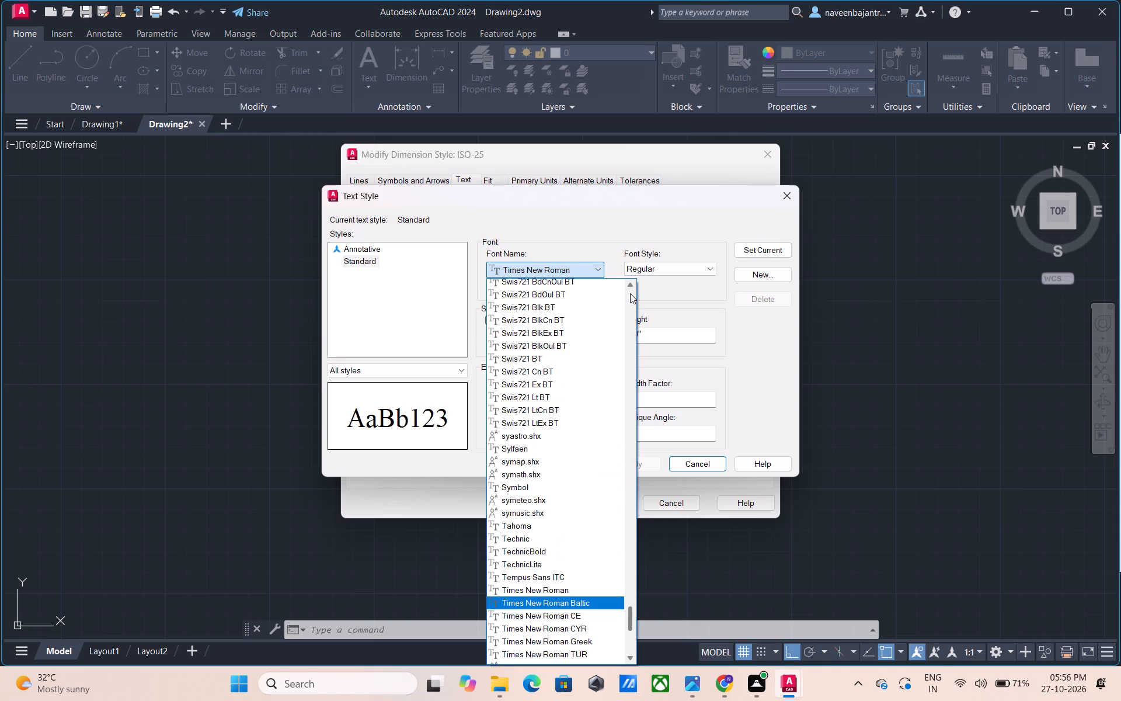
scroll(630, 293, up, 1)
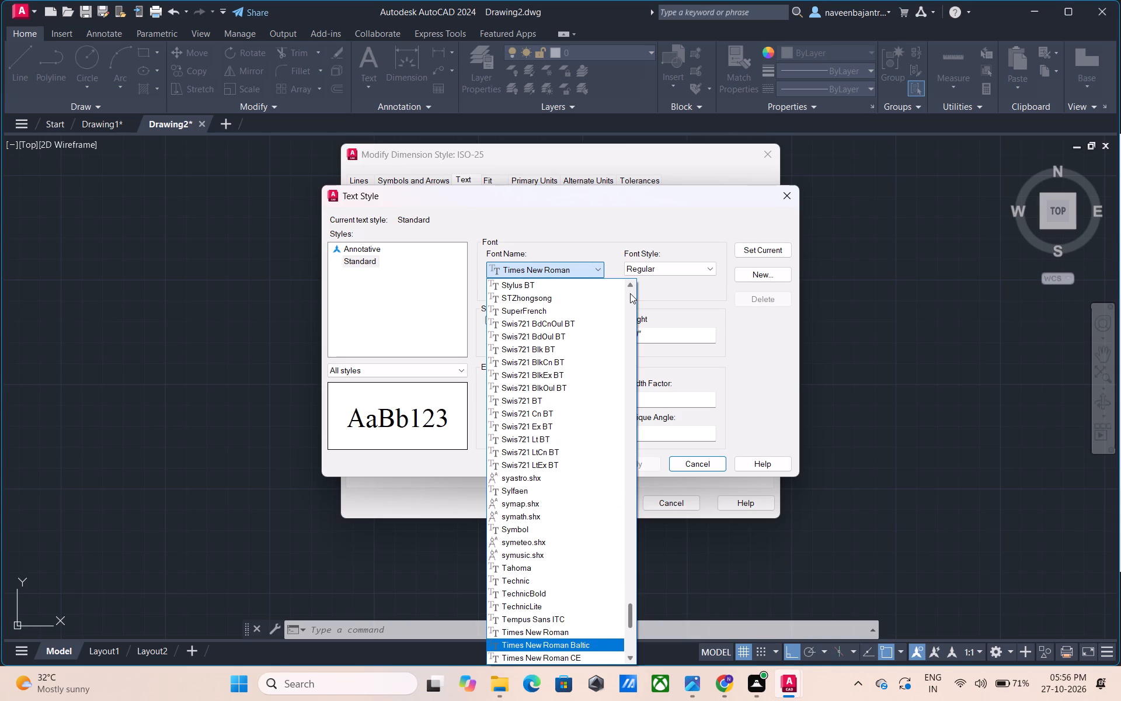
scroll(630, 293, up, 1)
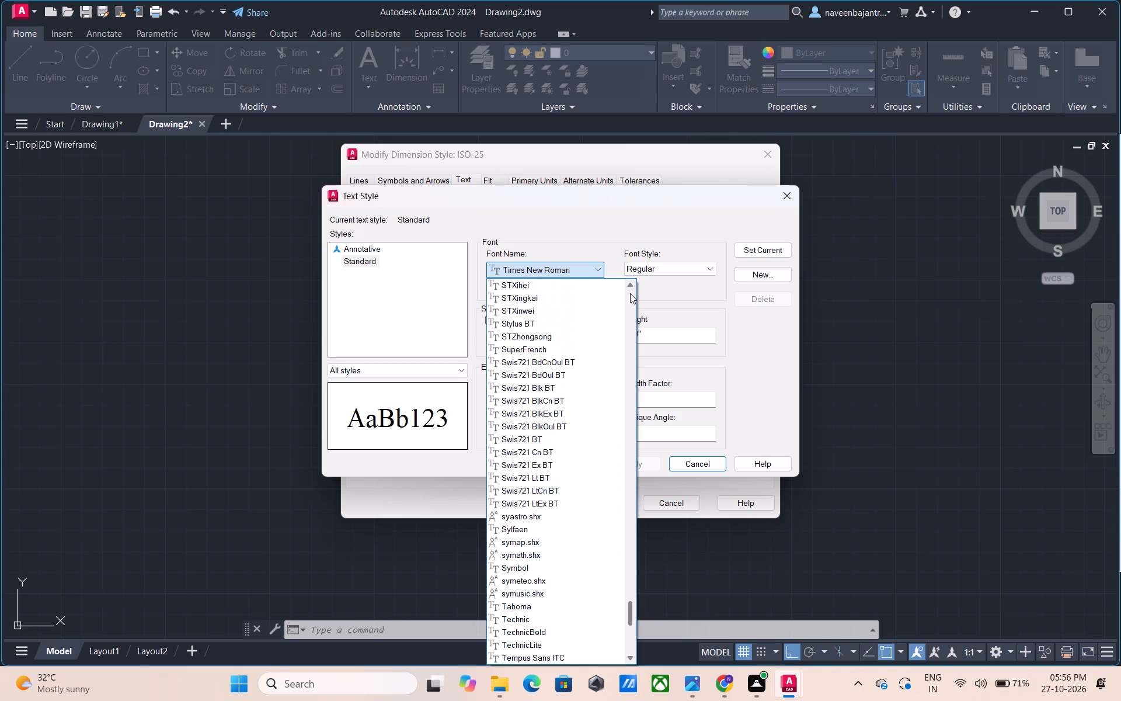
scroll(630, 293, up, 1)
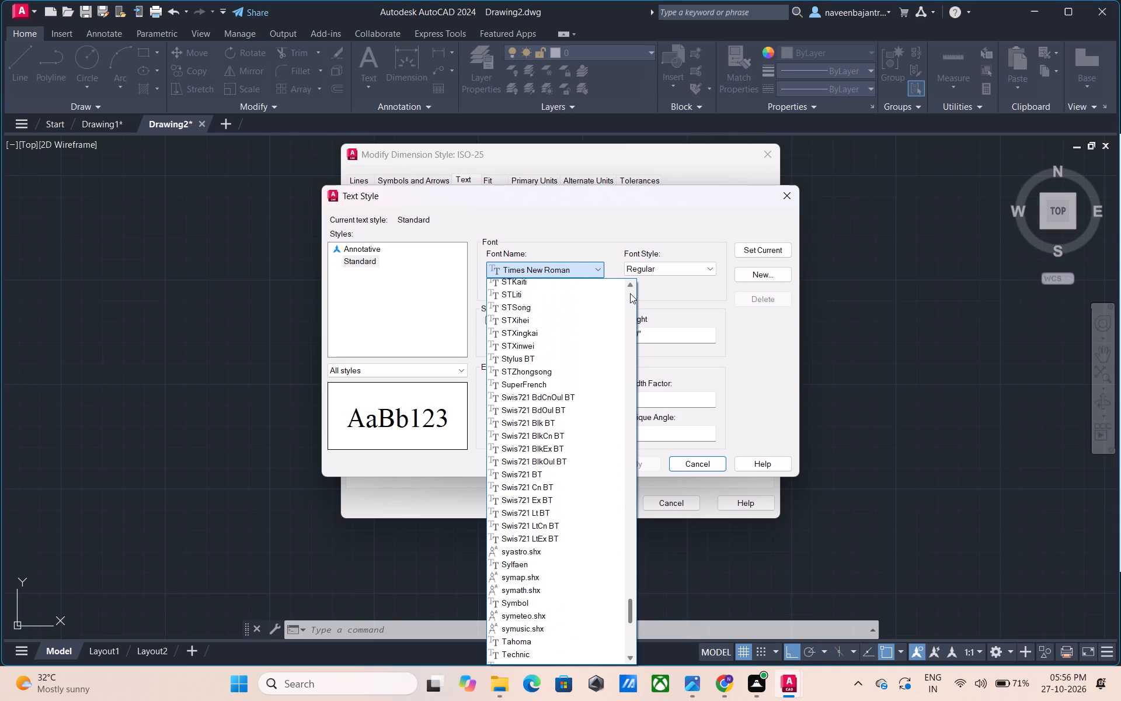
scroll(630, 293, up, 1)
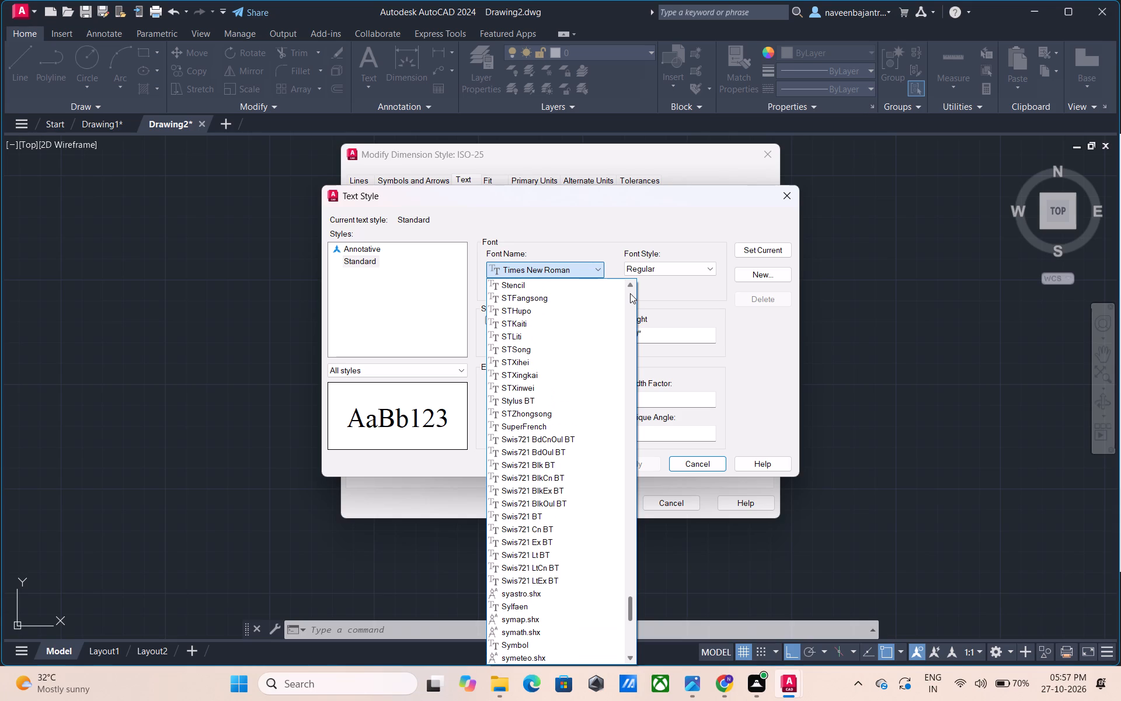
scroll(630, 293, up, 1)
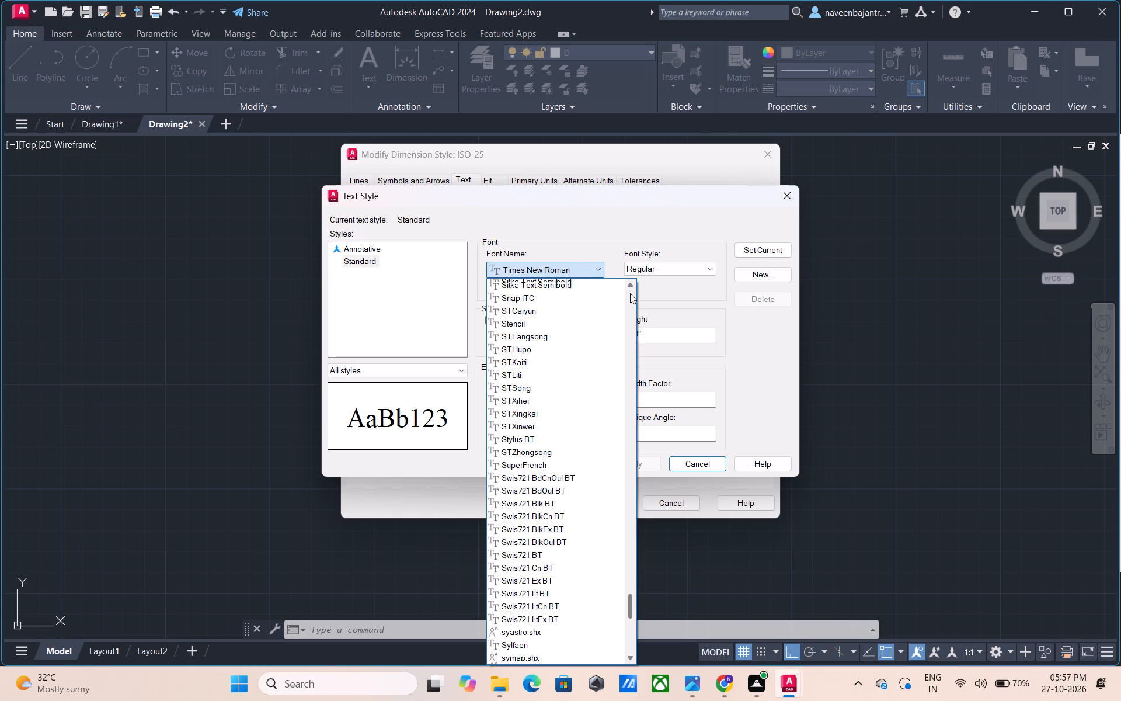
scroll(630, 293, up, 1)
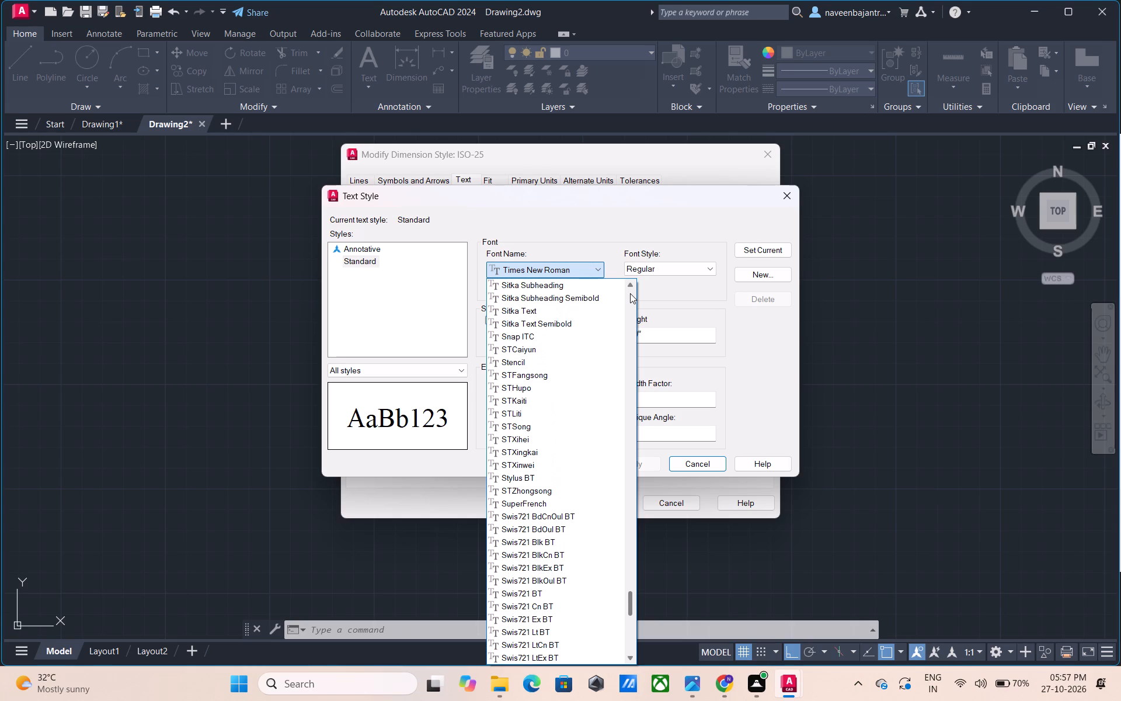
scroll(630, 293, up, 1)
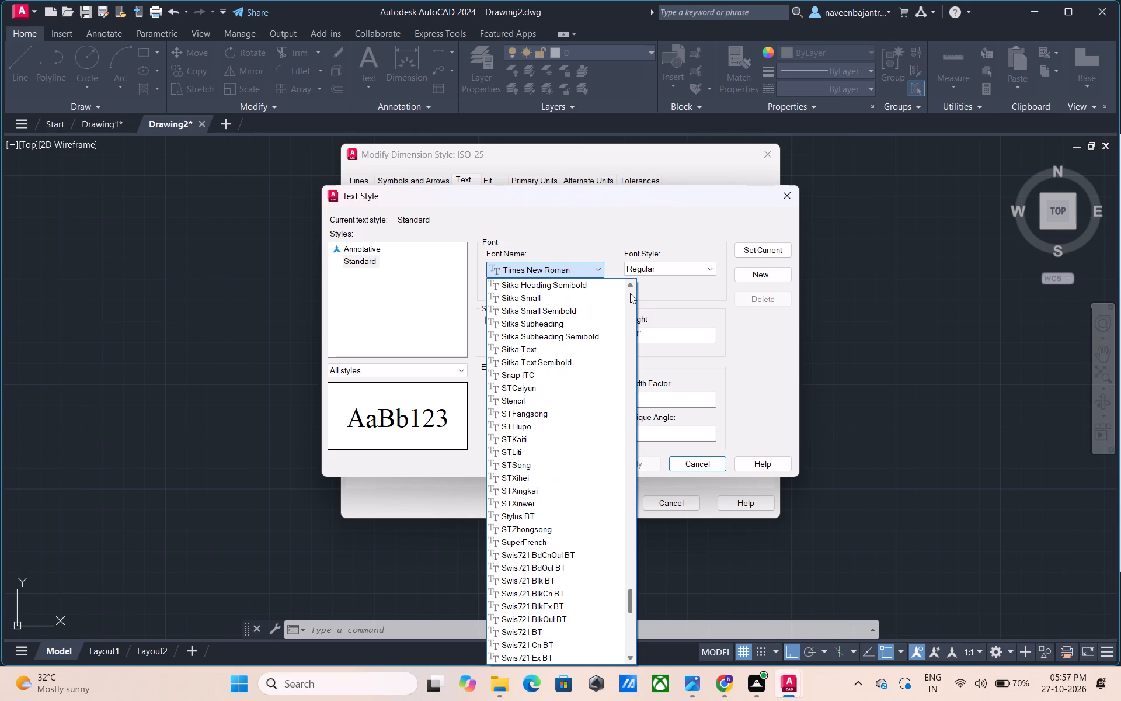
scroll(630, 293, up, 1)
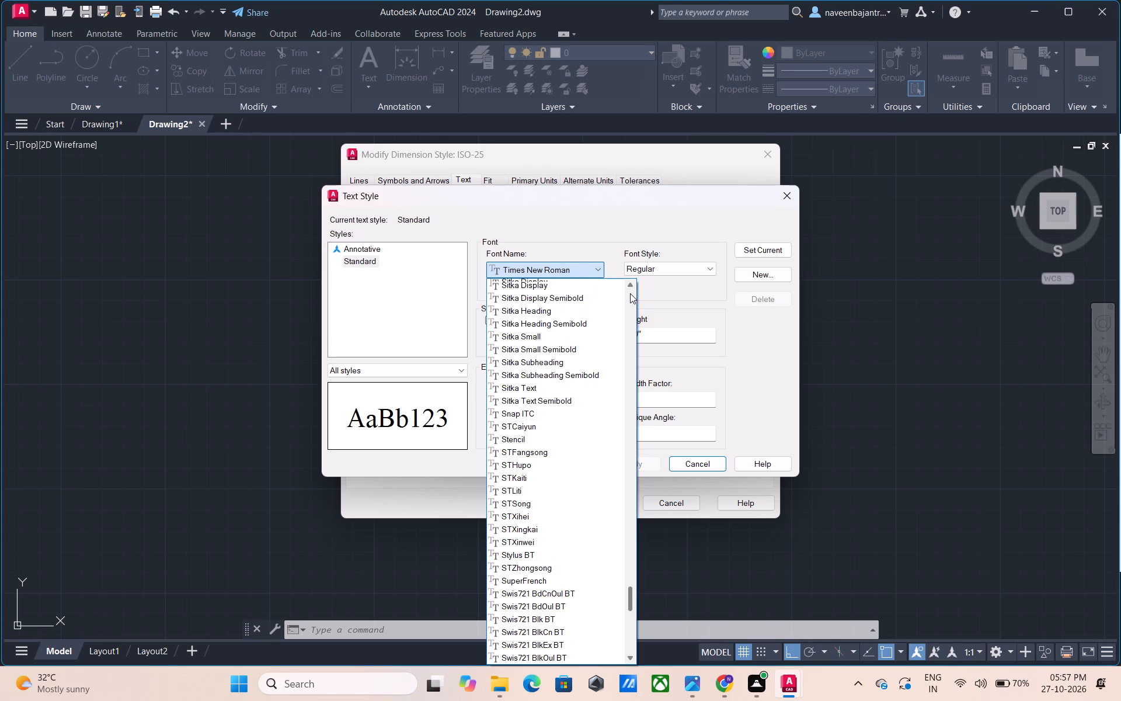
scroll(630, 293, up, 1)
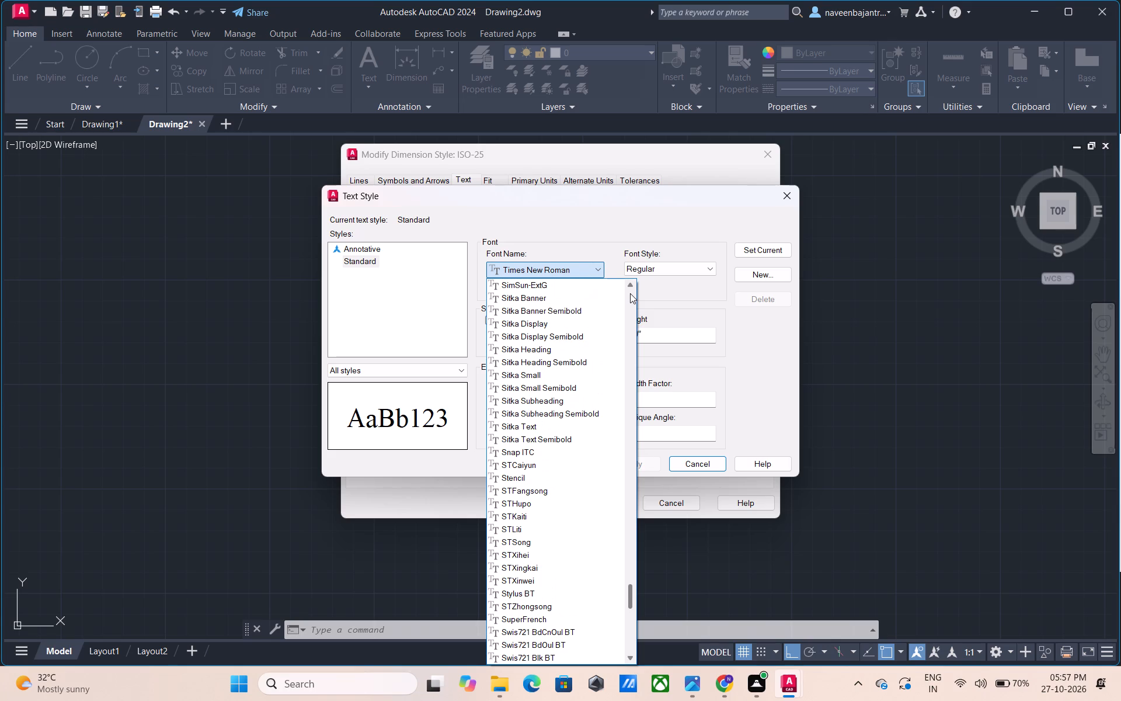
scroll(630, 293, up, 1)
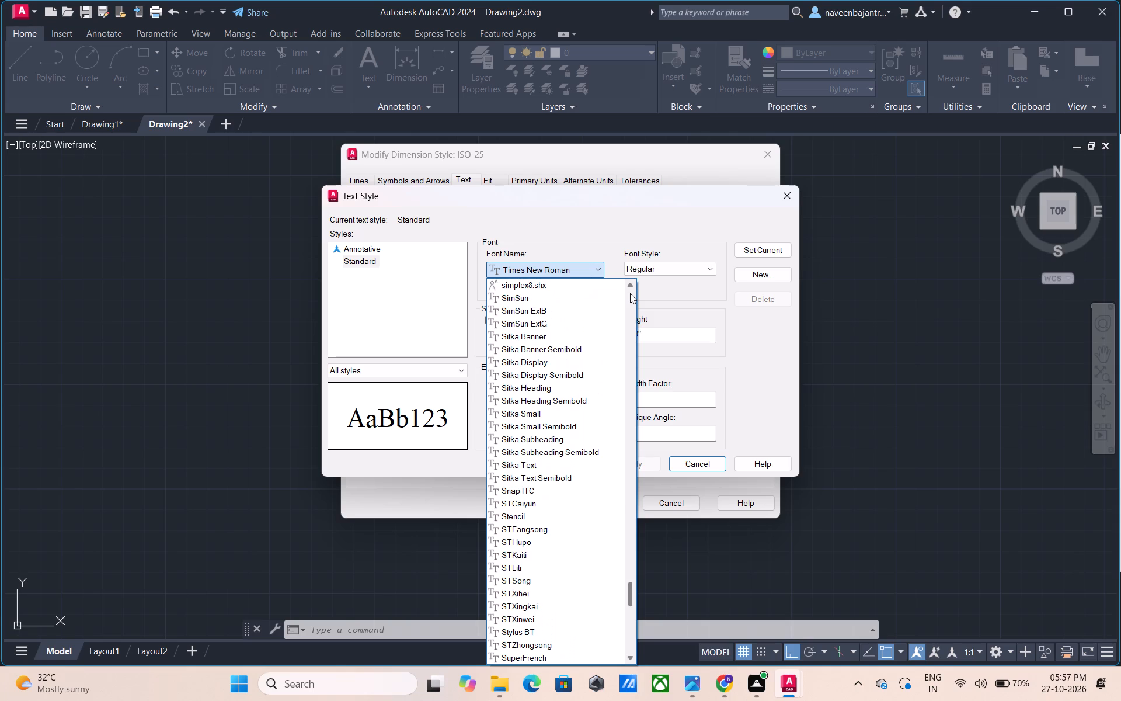
scroll(630, 293, up, 1)
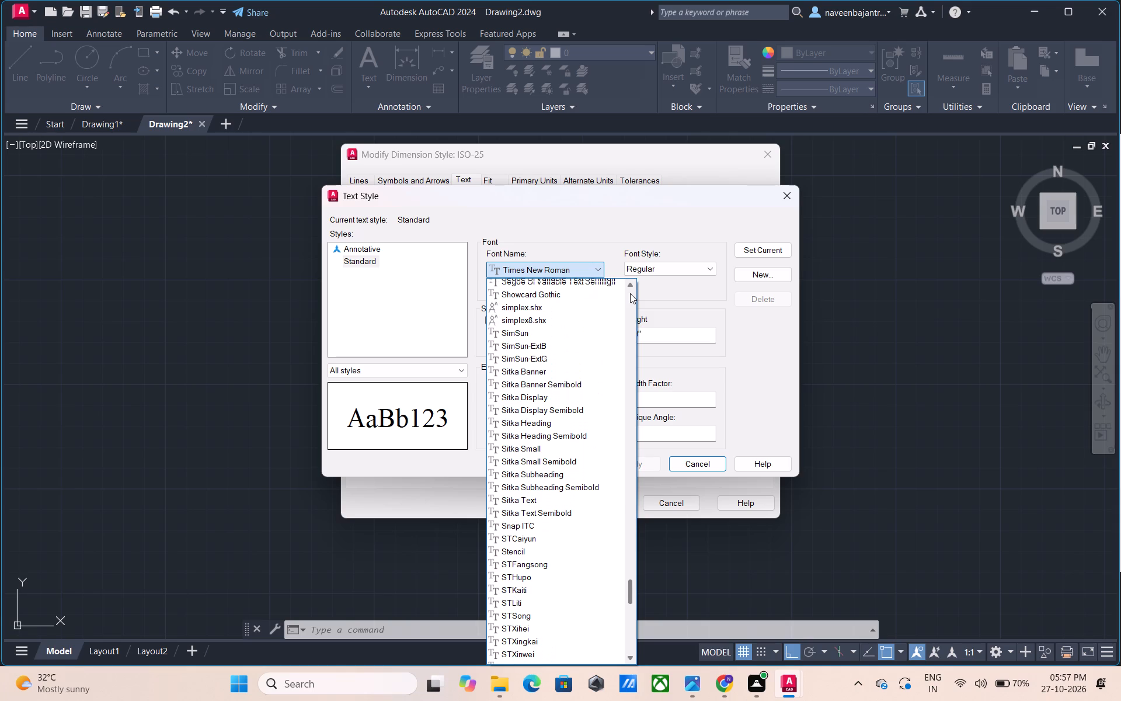
scroll(630, 293, up, 1)
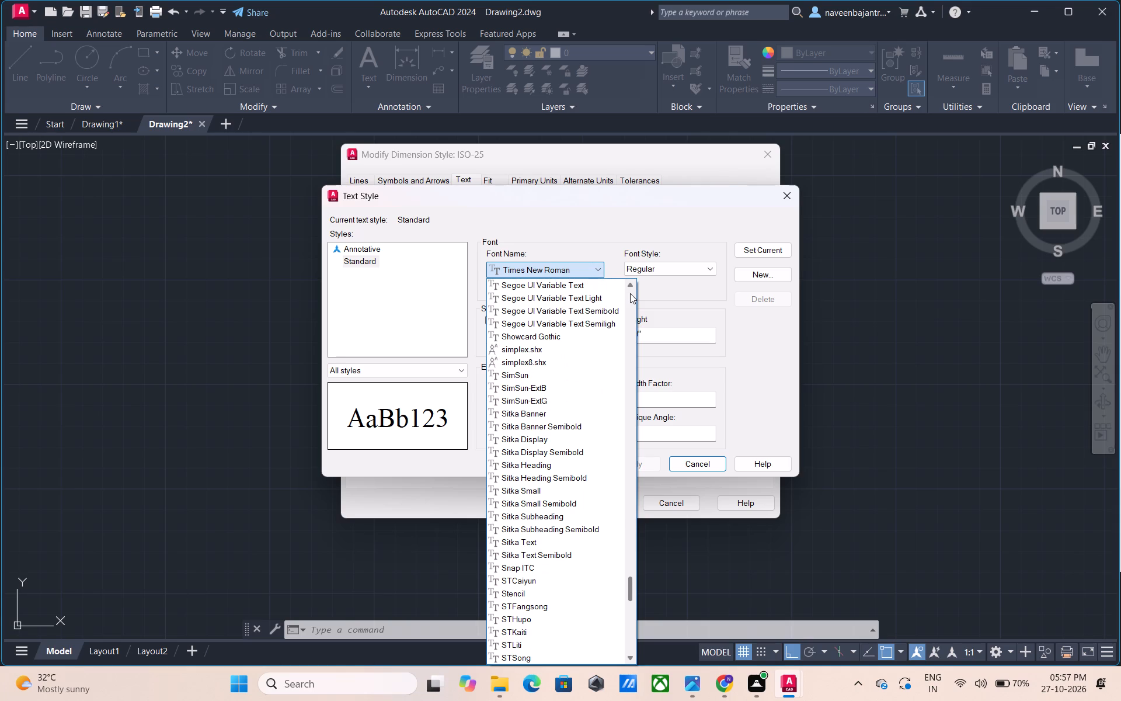
scroll(630, 293, up, 1)
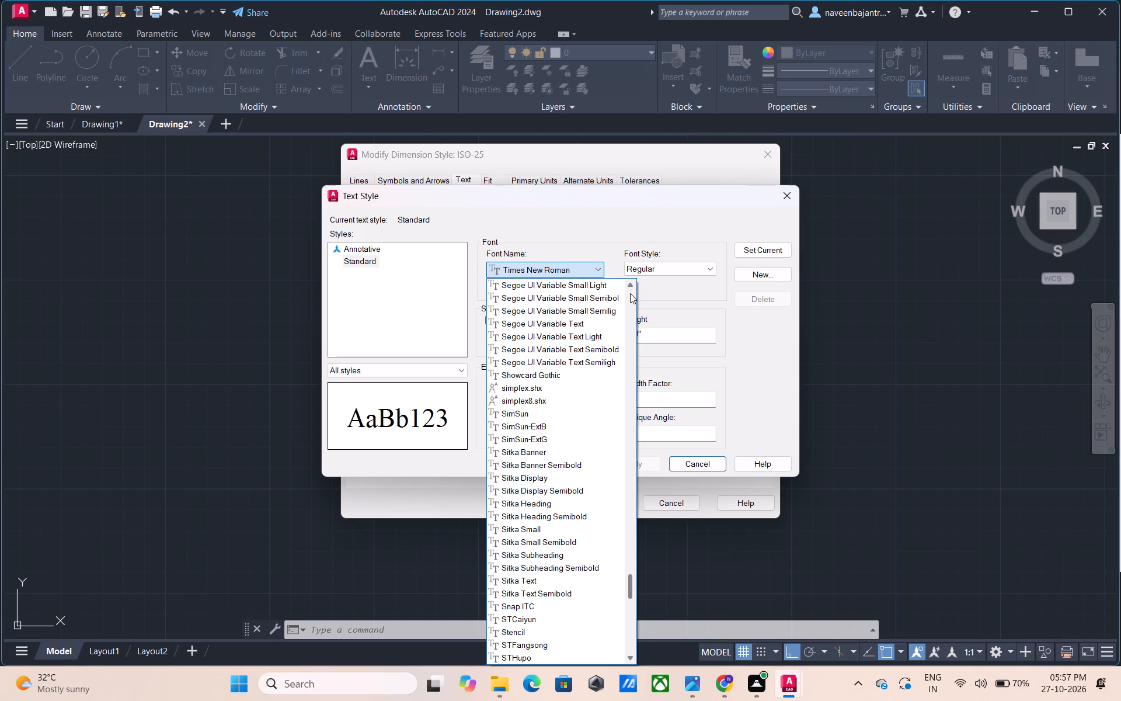
scroll(630, 293, up, 1)
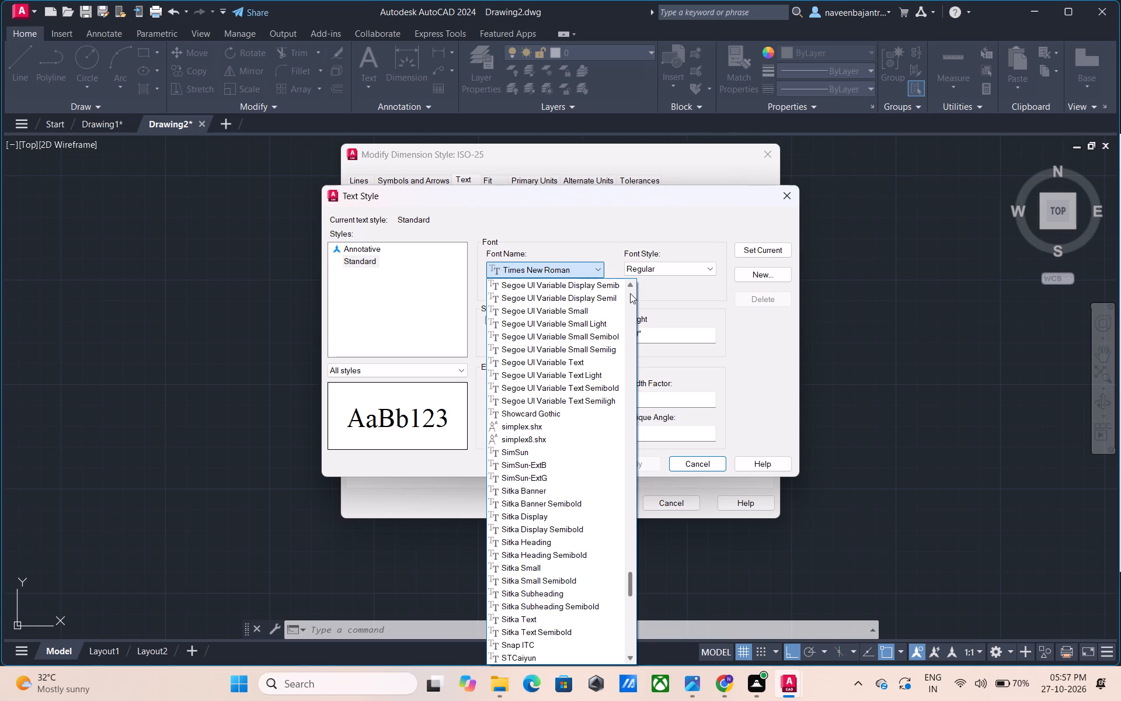
scroll(630, 293, up, 1)
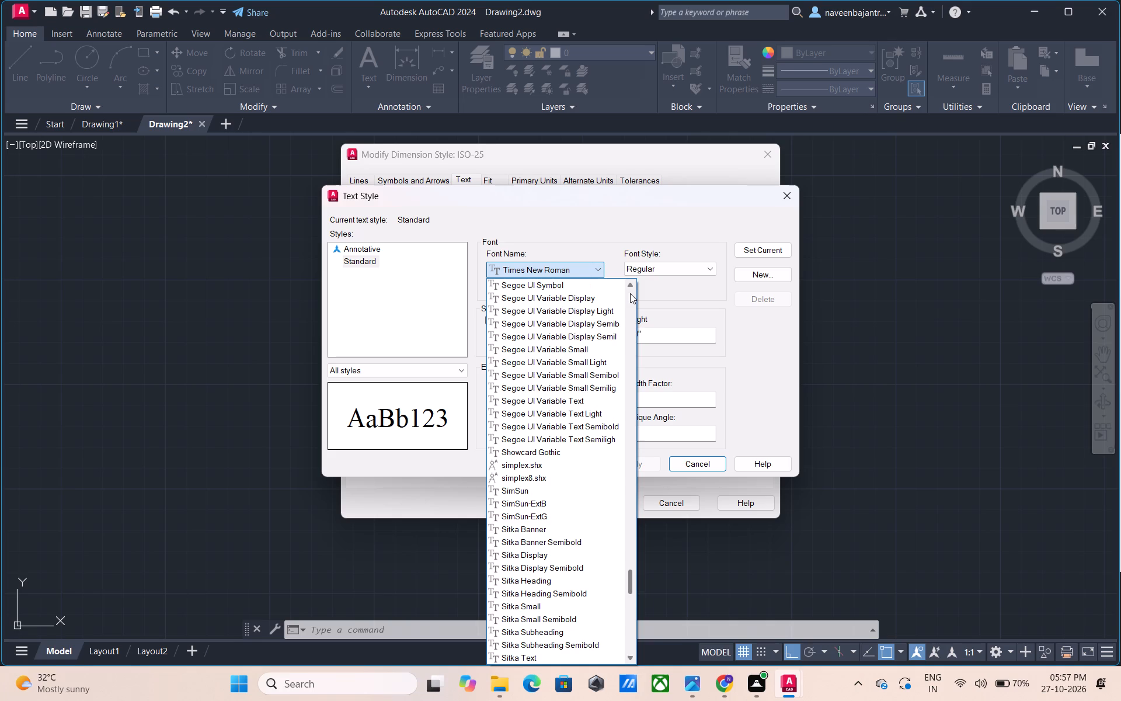
scroll(630, 293, up, 1)
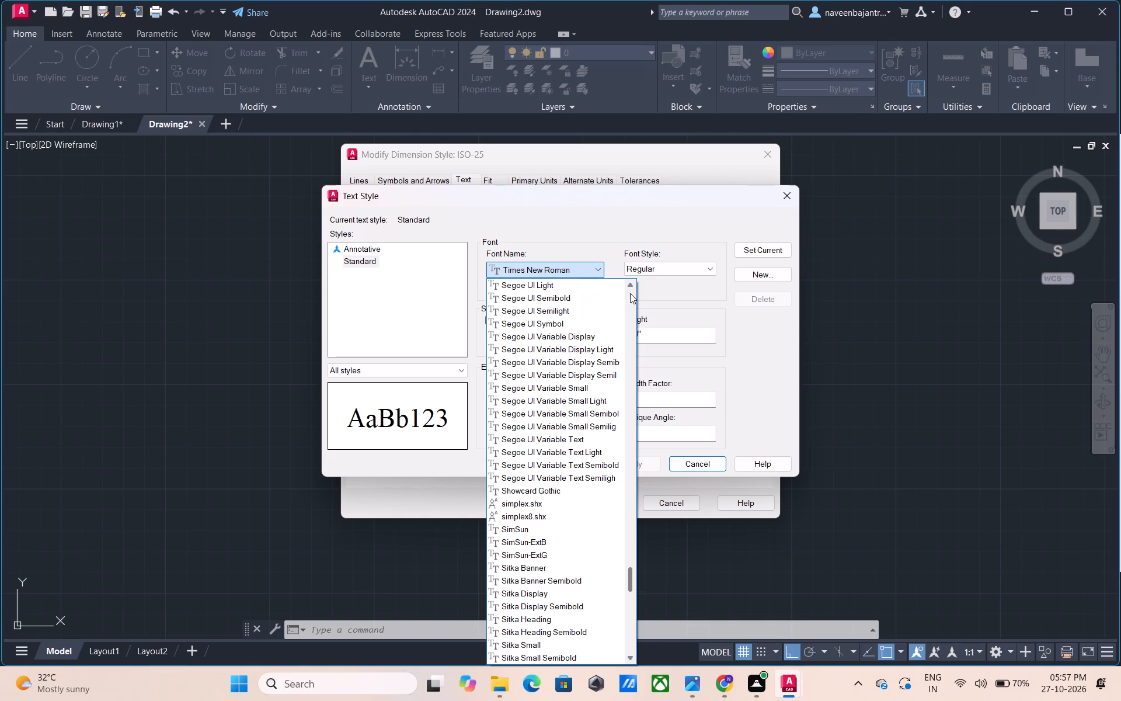
scroll(630, 293, up, 1)
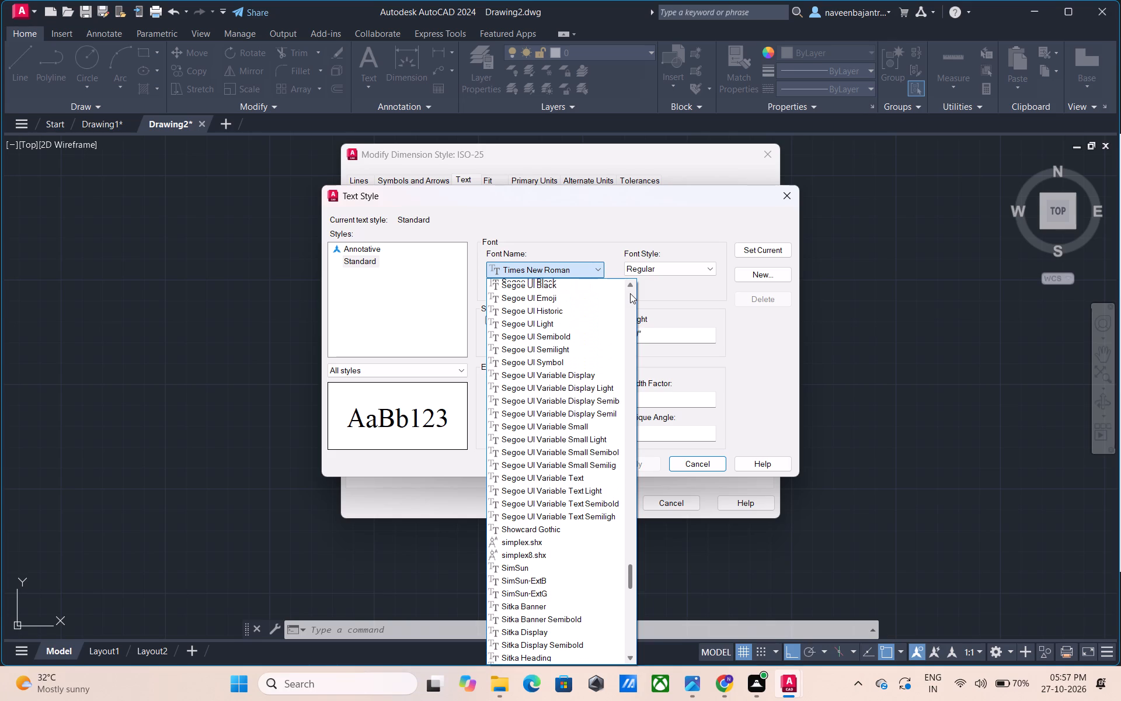
scroll(630, 293, up, 1)
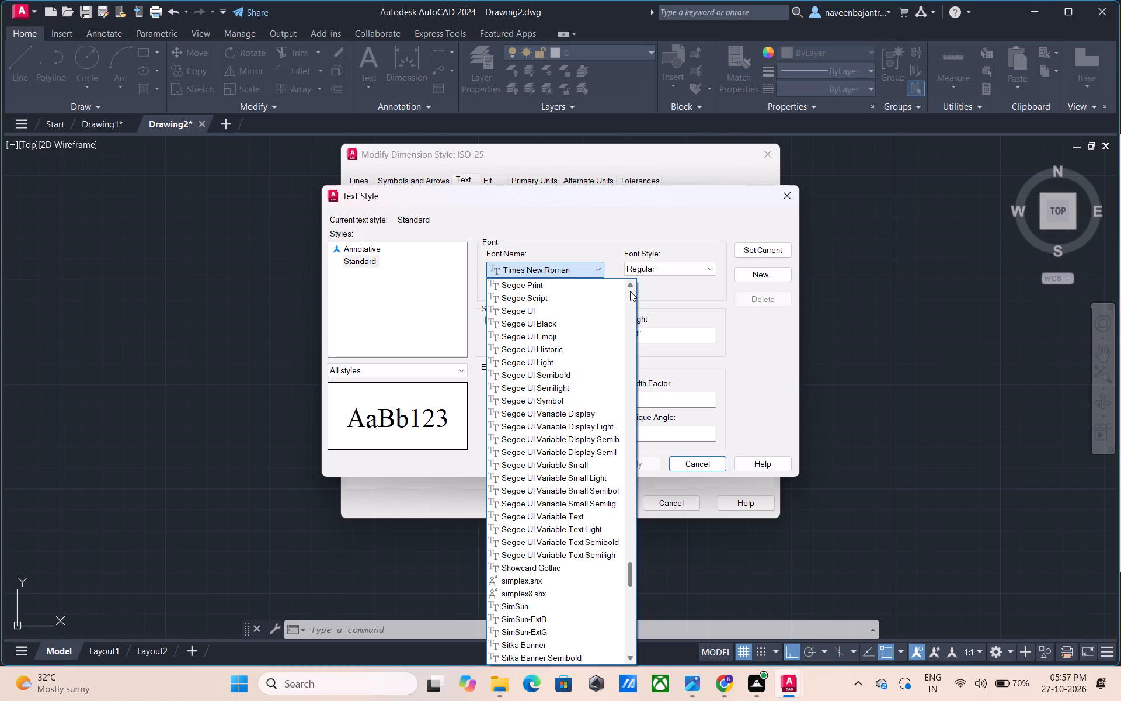
click(629, 286)
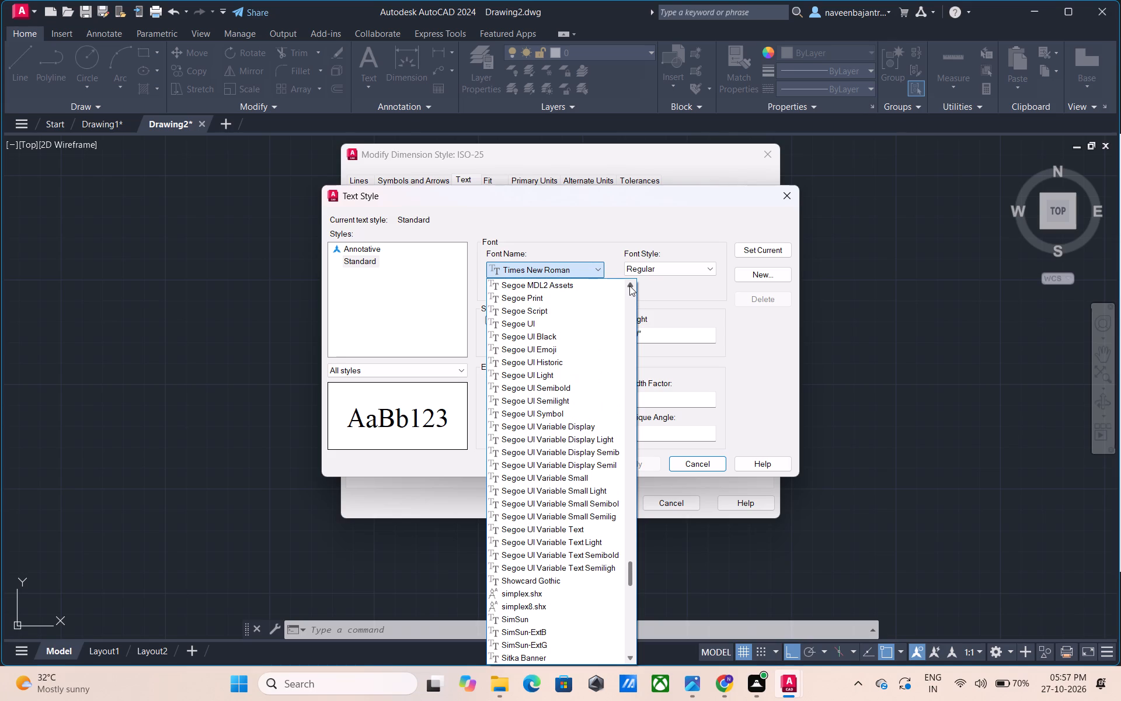
click(629, 286)
click(629, 286)
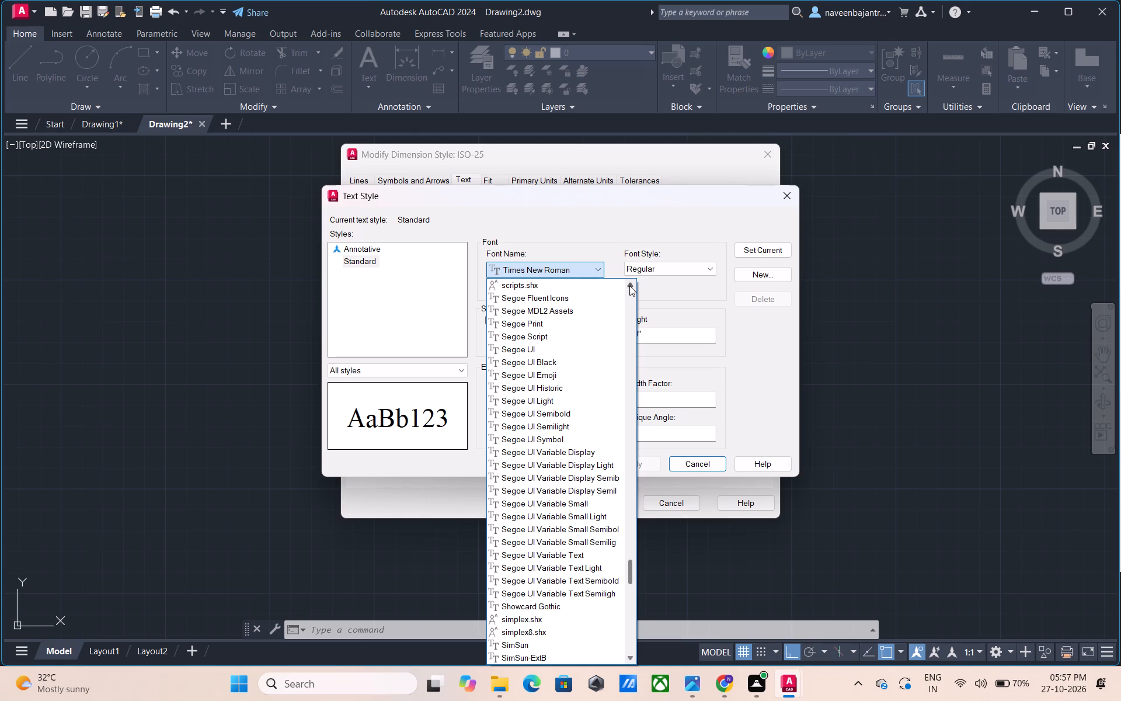
click(629, 286)
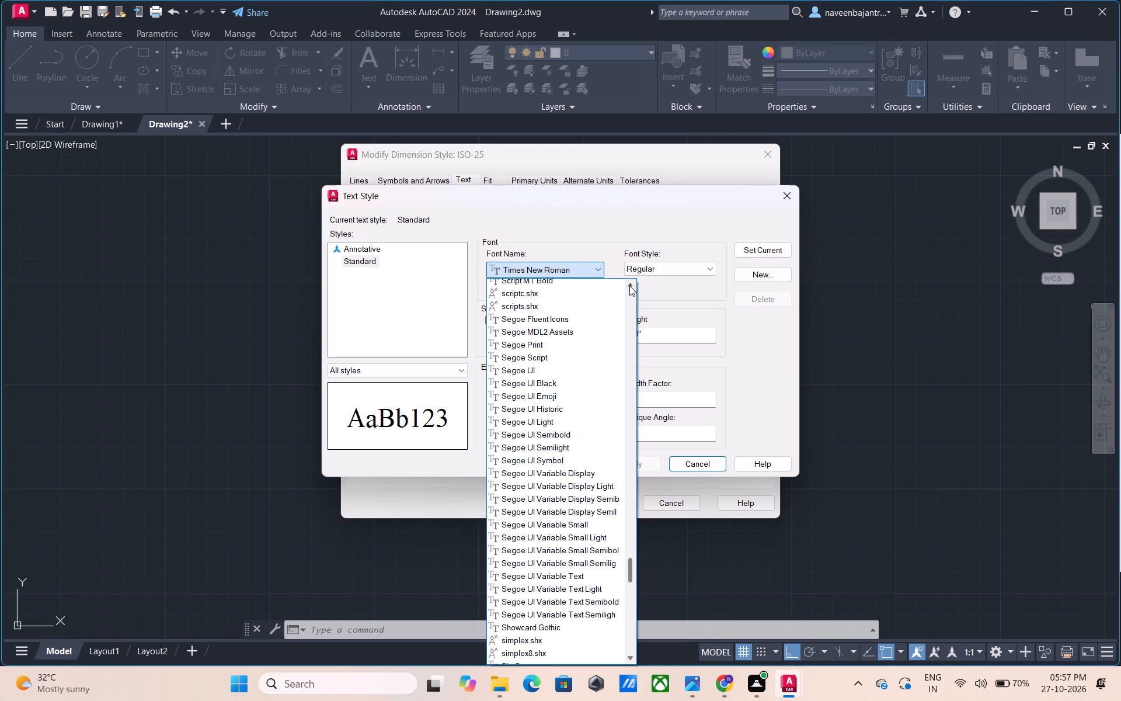
click(629, 286)
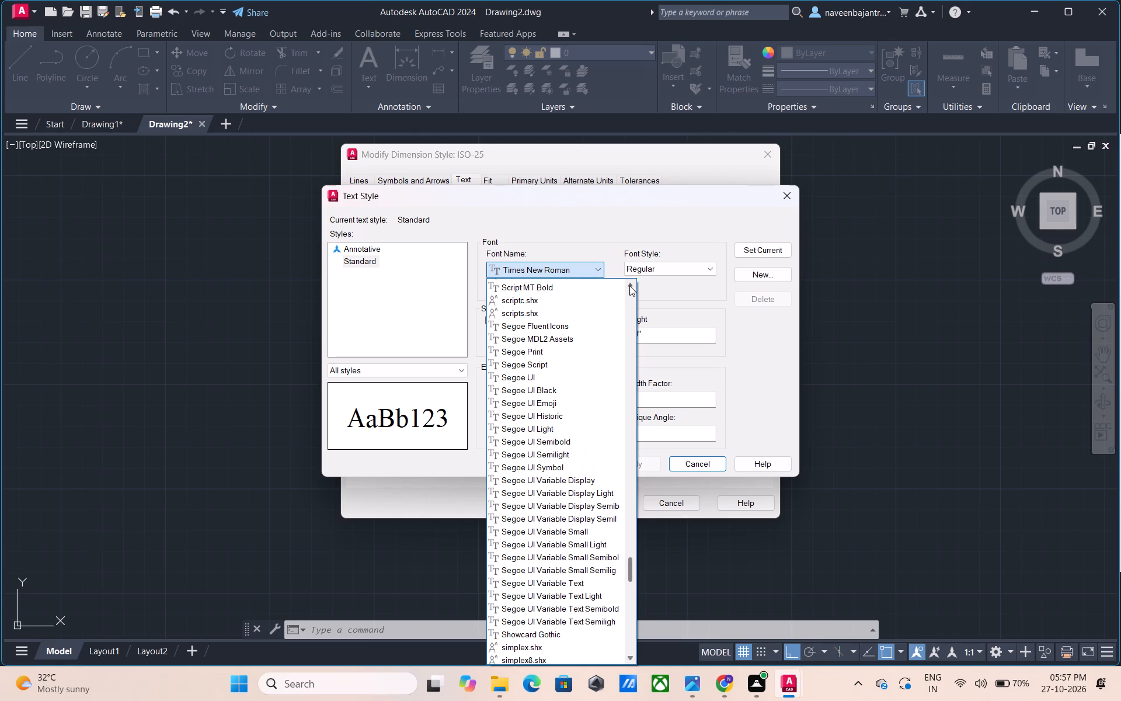
click(629, 286)
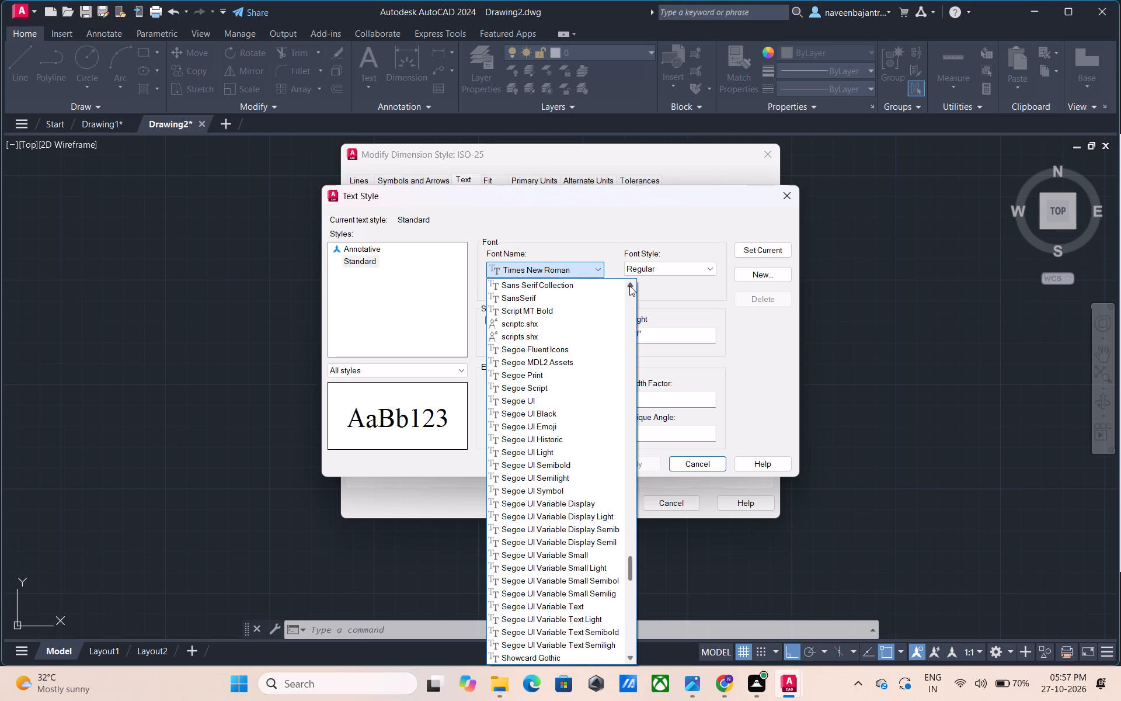
Browse the Standard text style's available fonts backwards from the Sans Serif range to the Kunstler Script range for a suitable one.
click(629, 286)
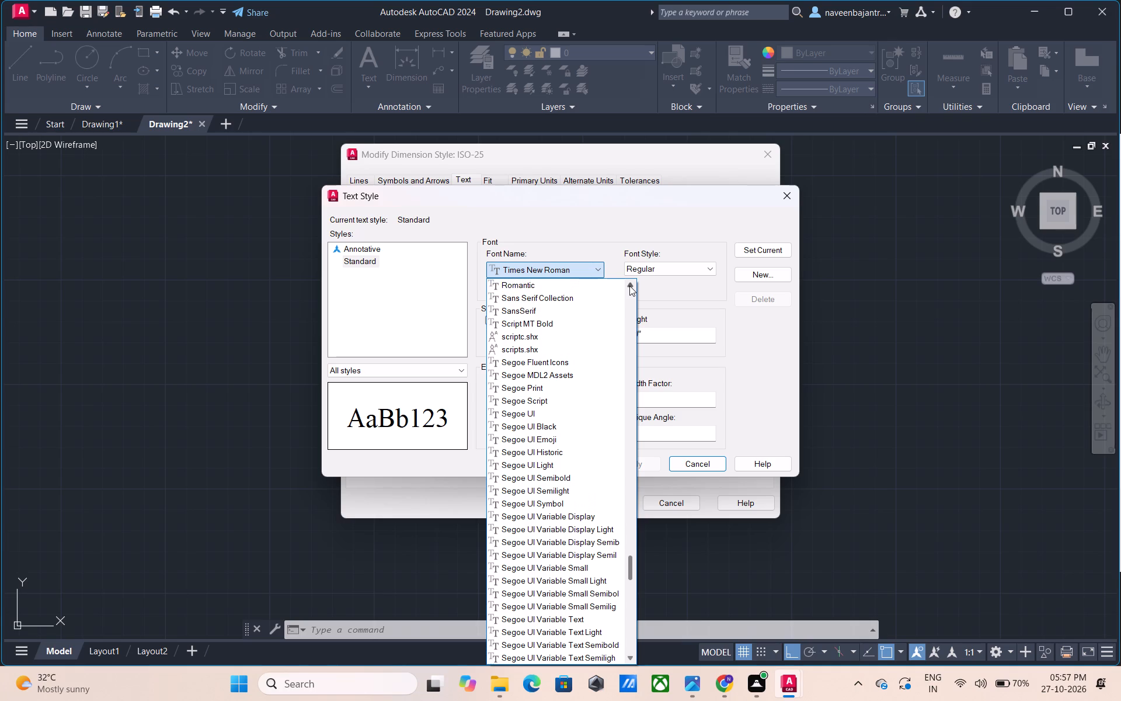
click(629, 286)
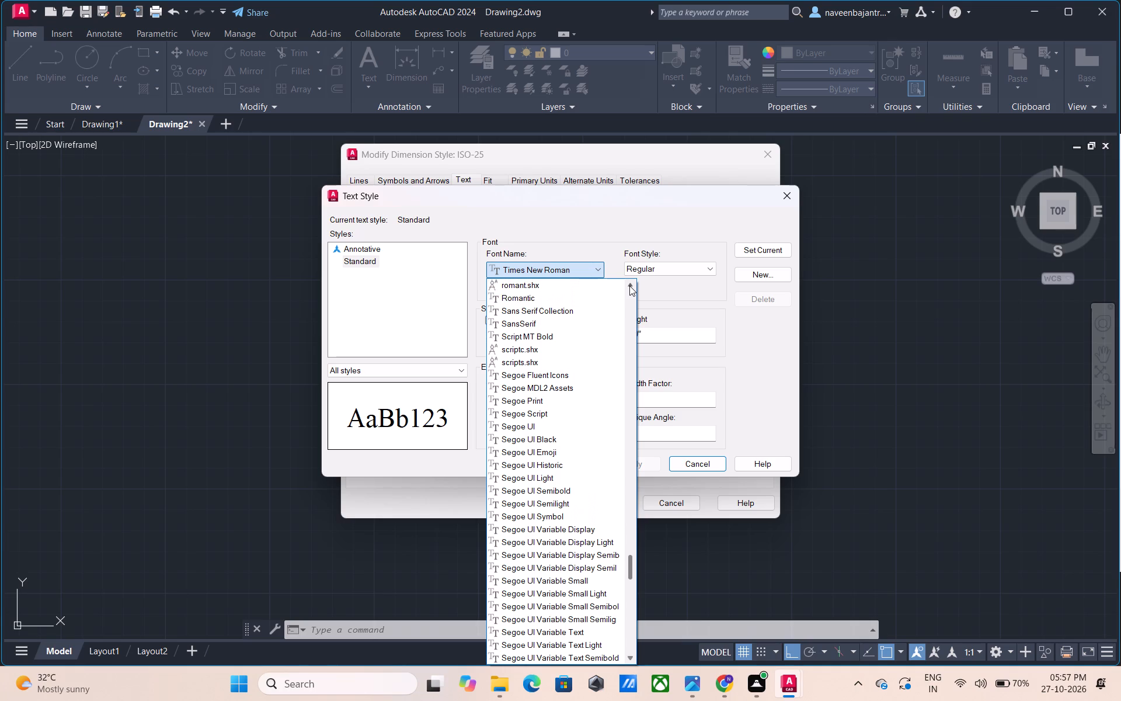
click(629, 286)
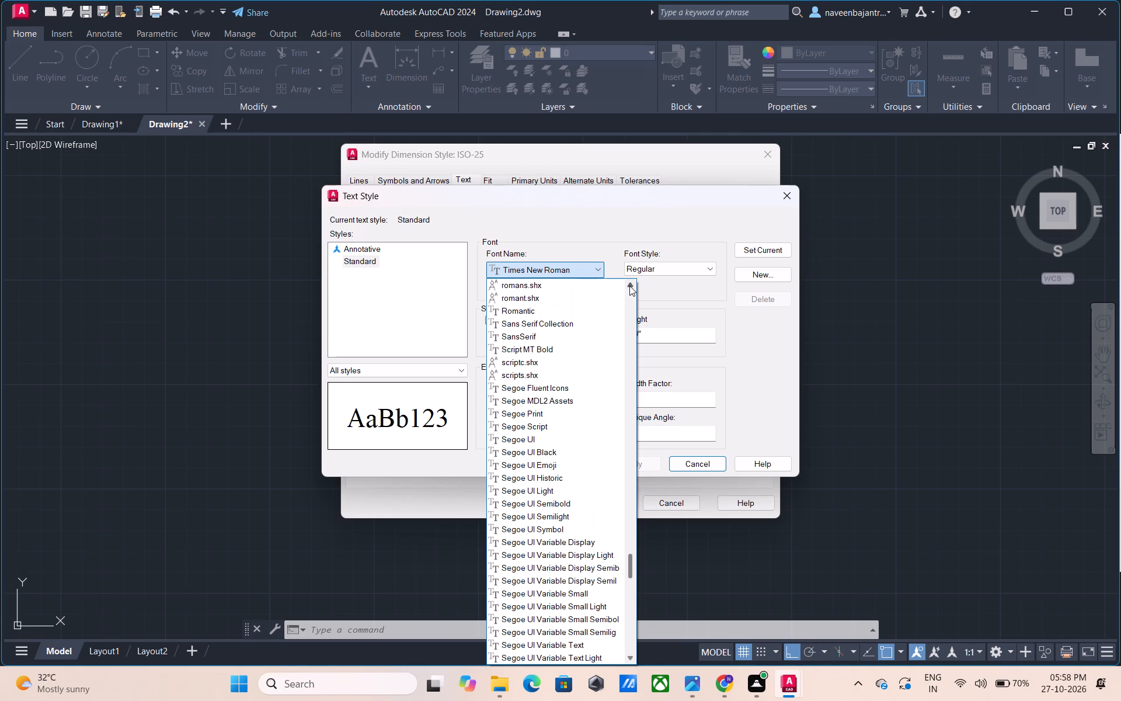
click(629, 286)
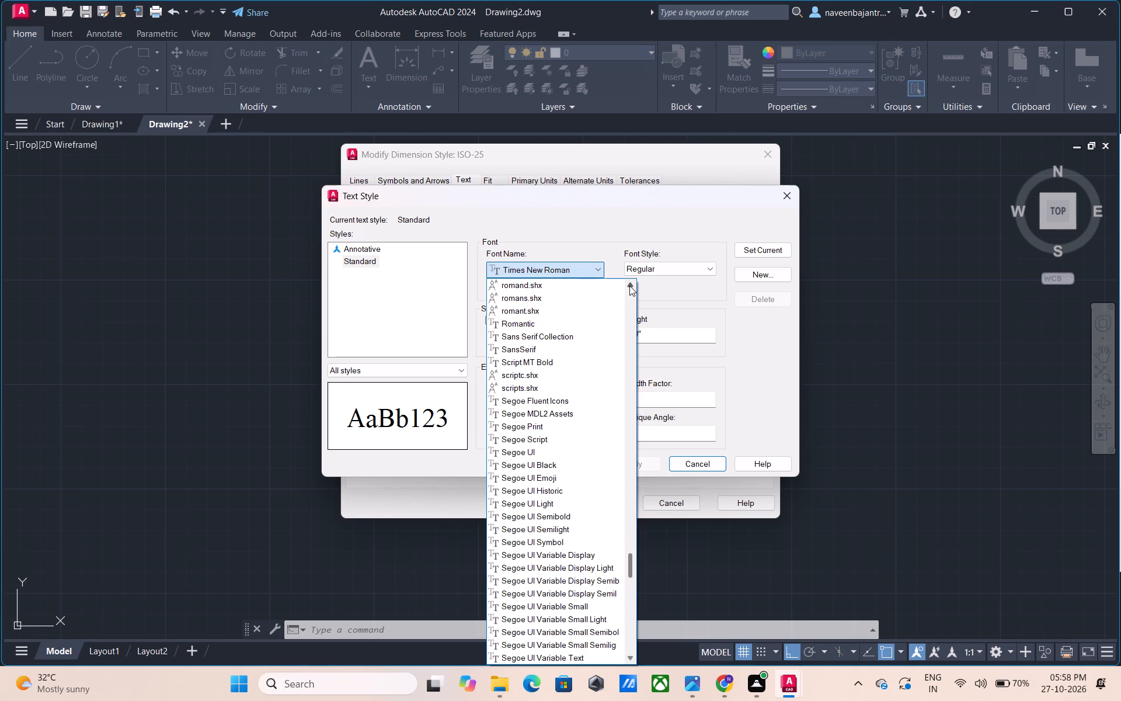
click(629, 286)
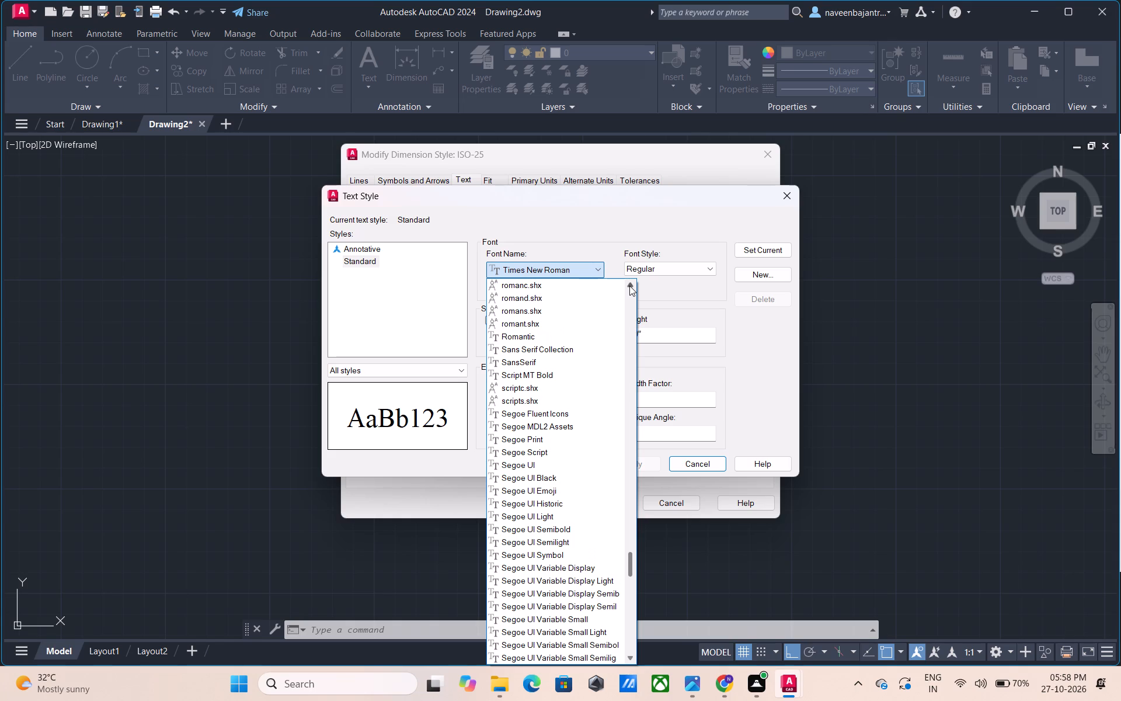
click(629, 286)
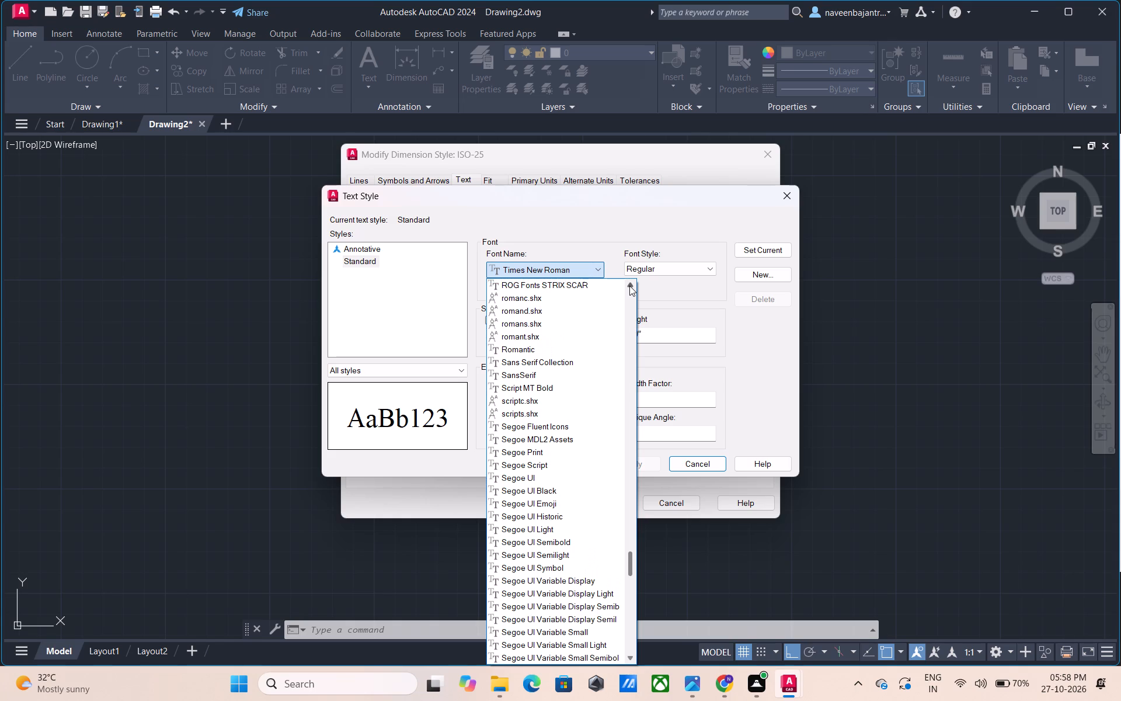
click(629, 286)
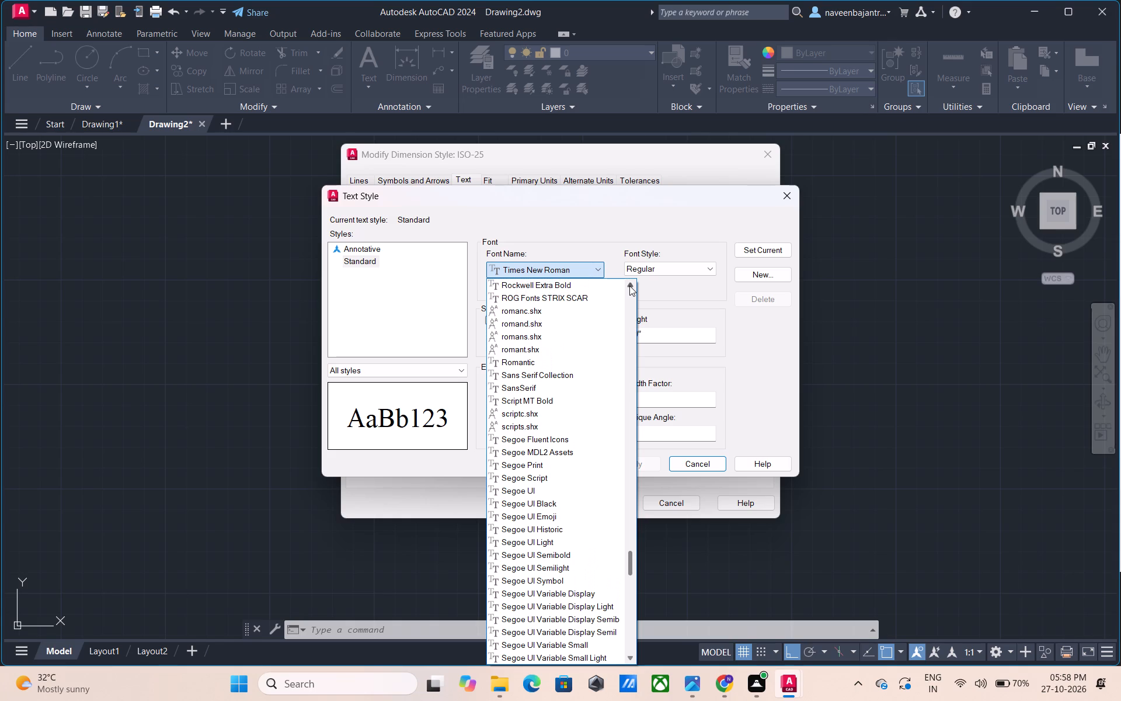
click(629, 286)
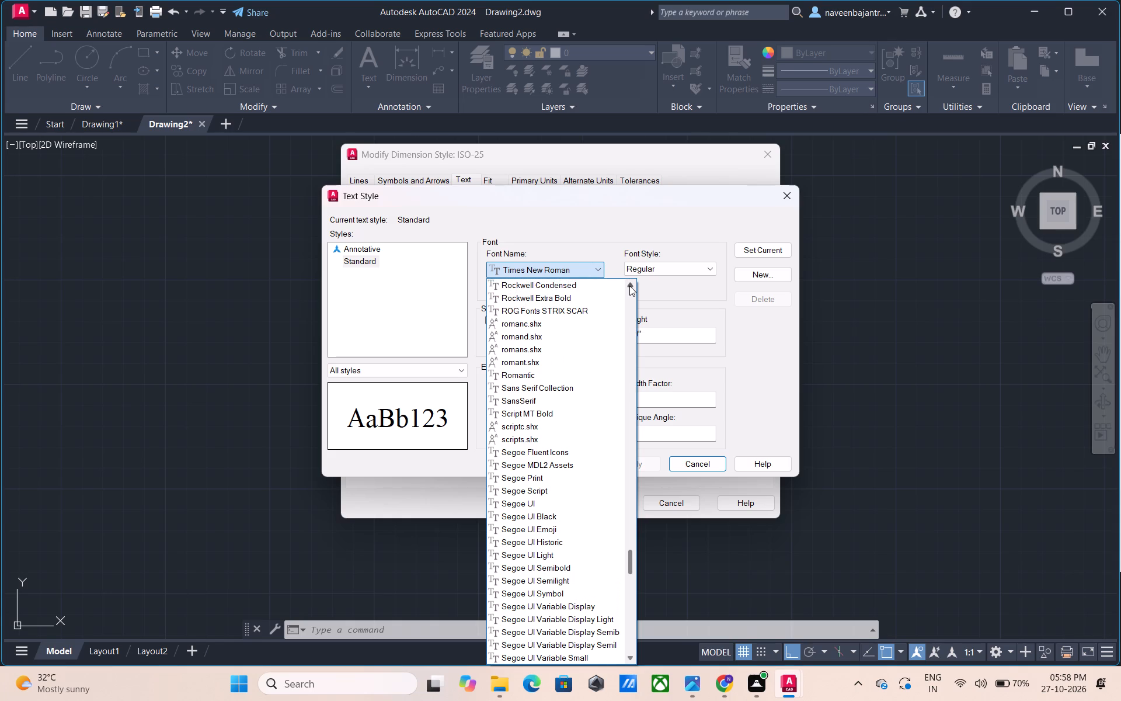
click(629, 286)
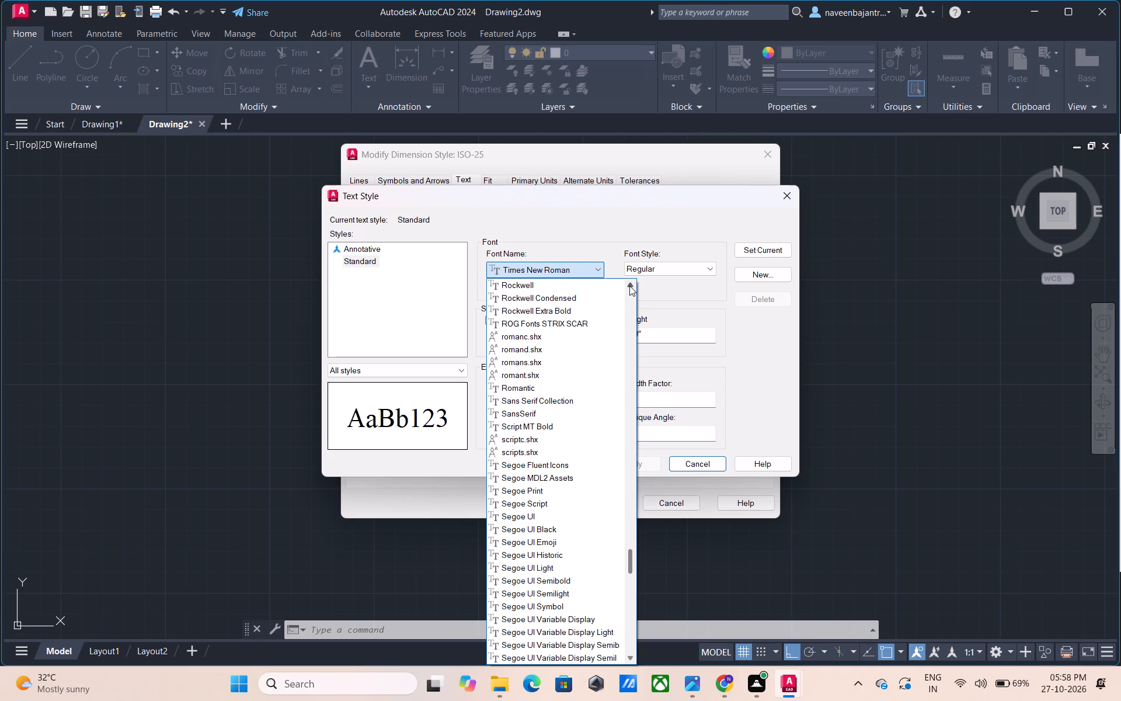
click(629, 286)
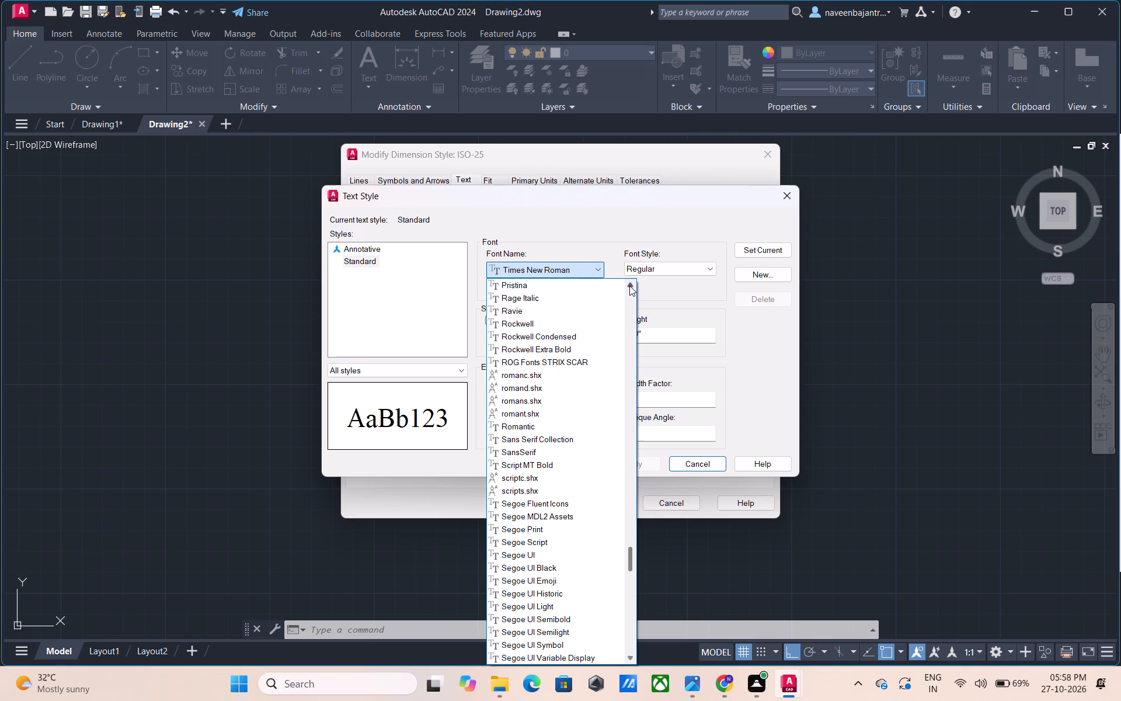
click(629, 286)
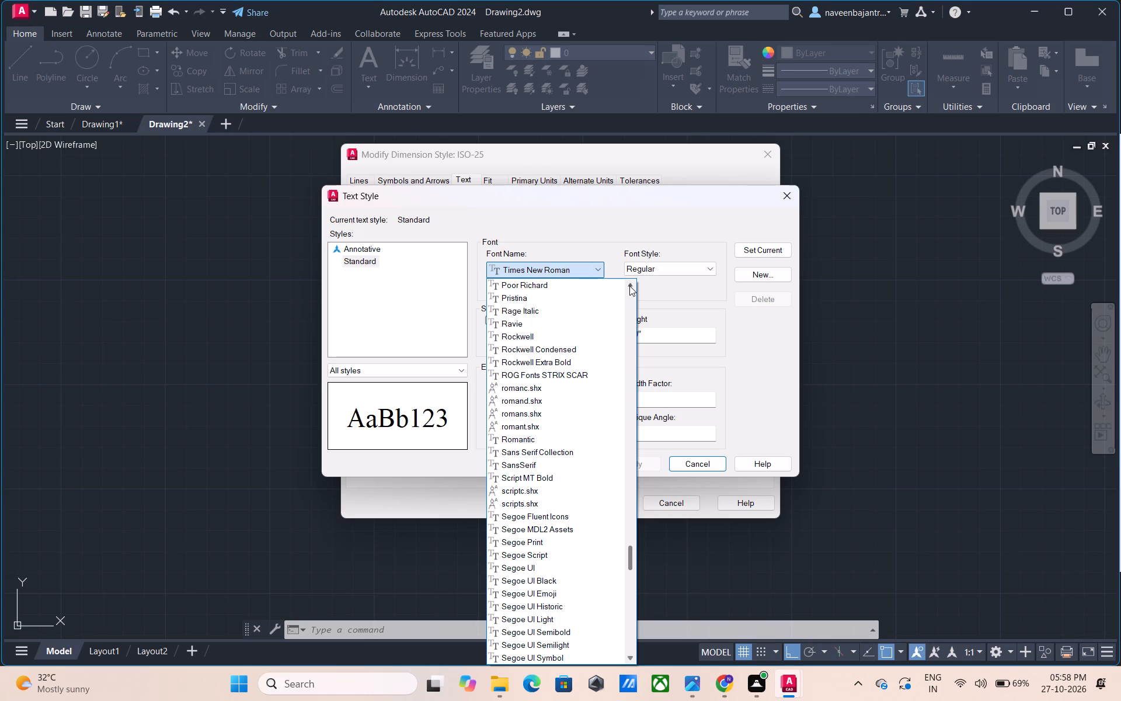
click(629, 286)
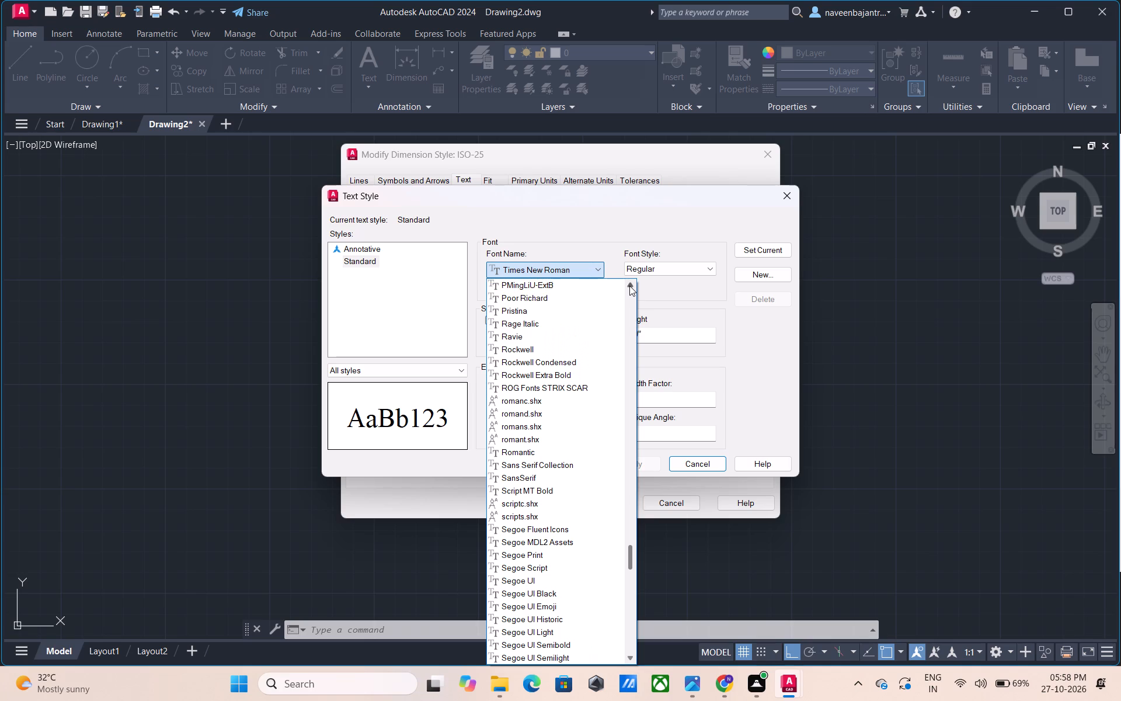
click(629, 286)
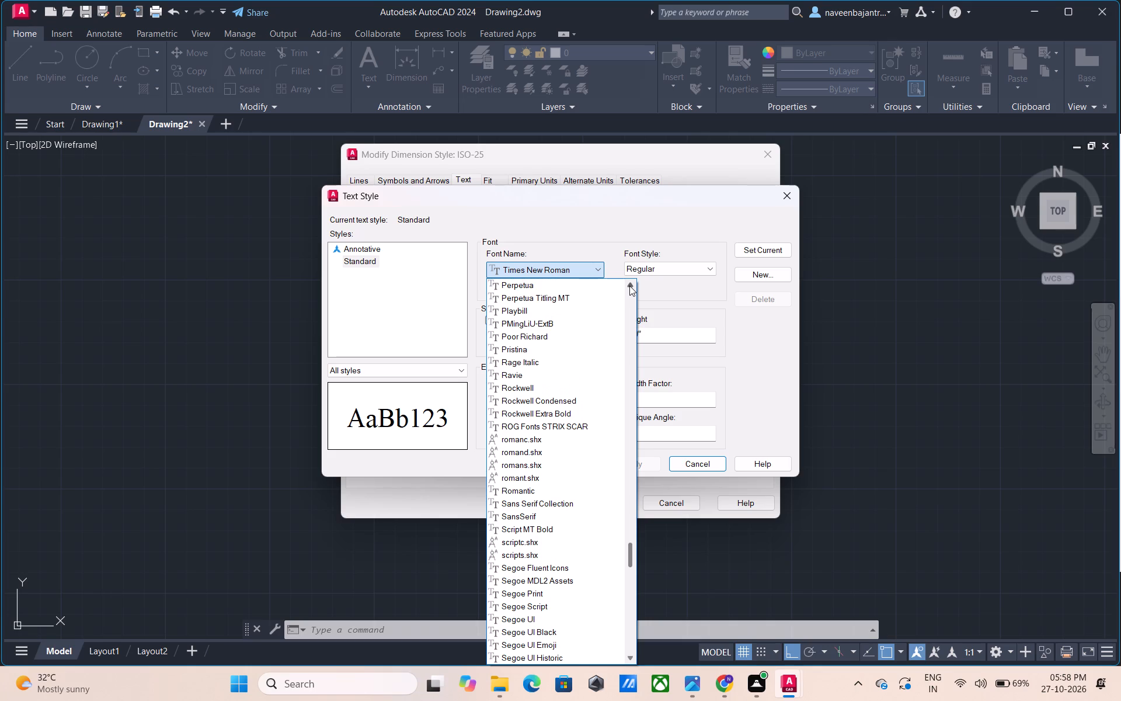
click(629, 286)
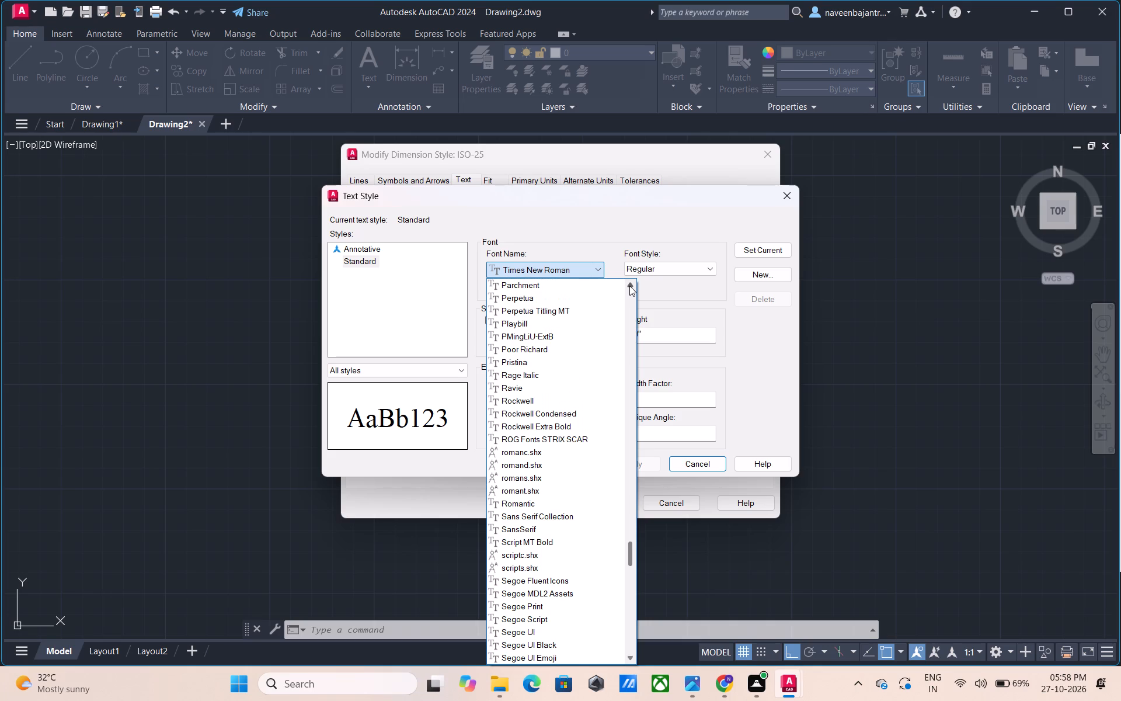
click(629, 286)
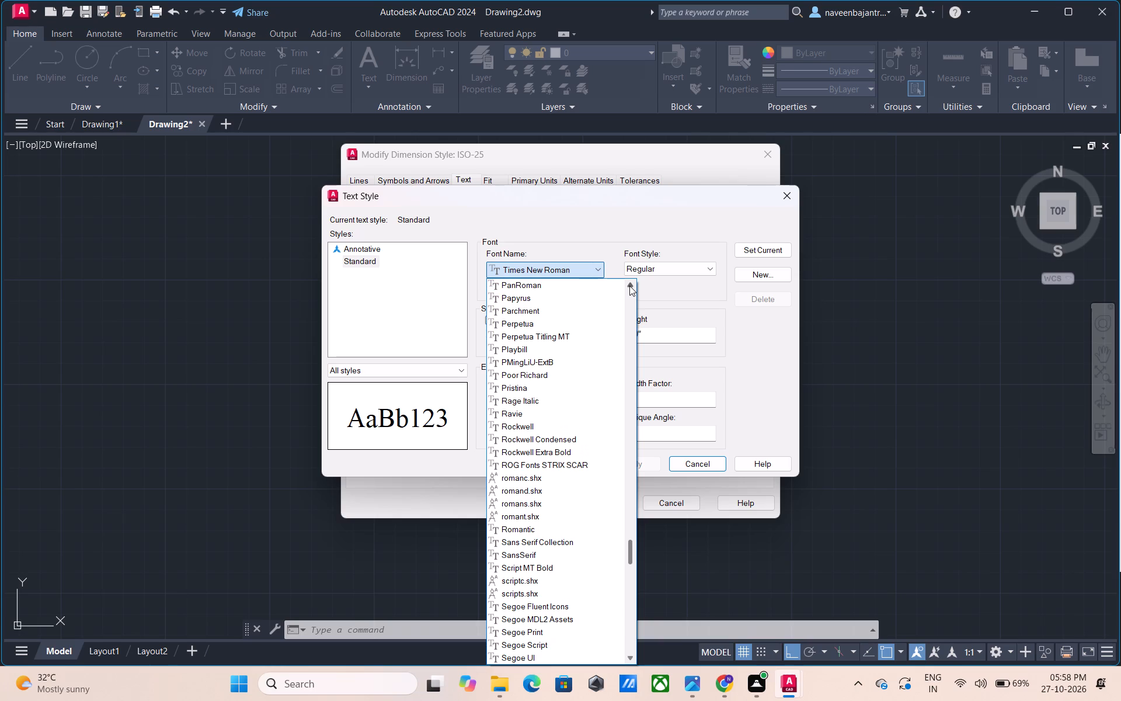
click(629, 286)
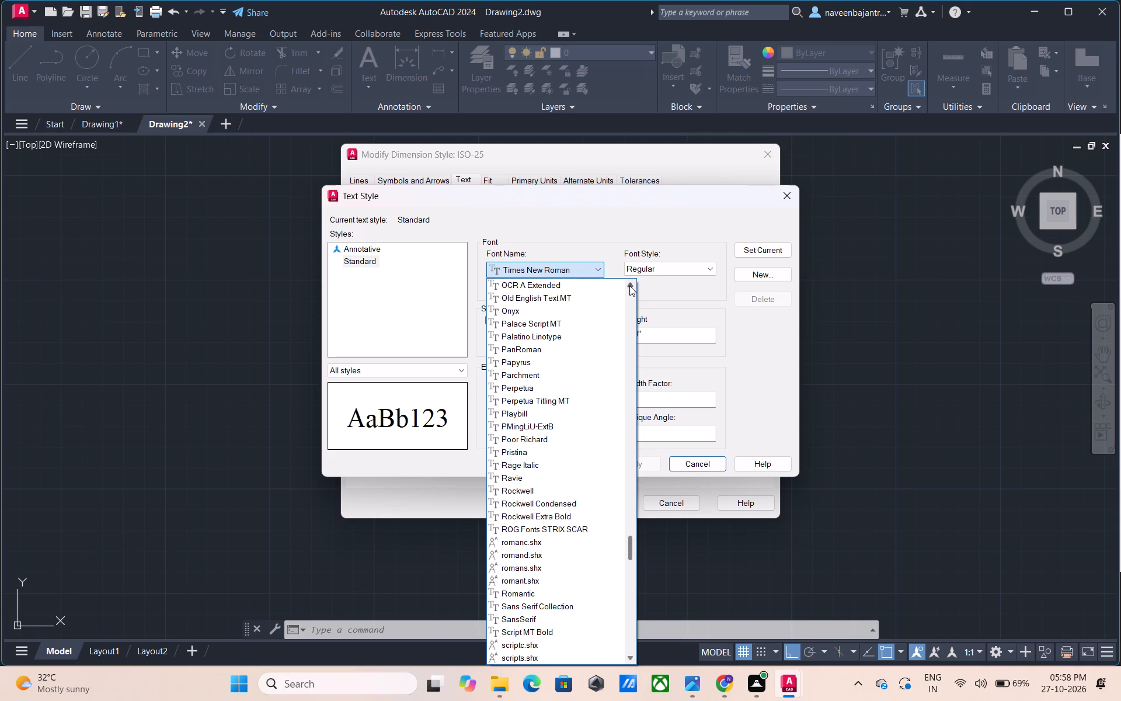
click(629, 286)
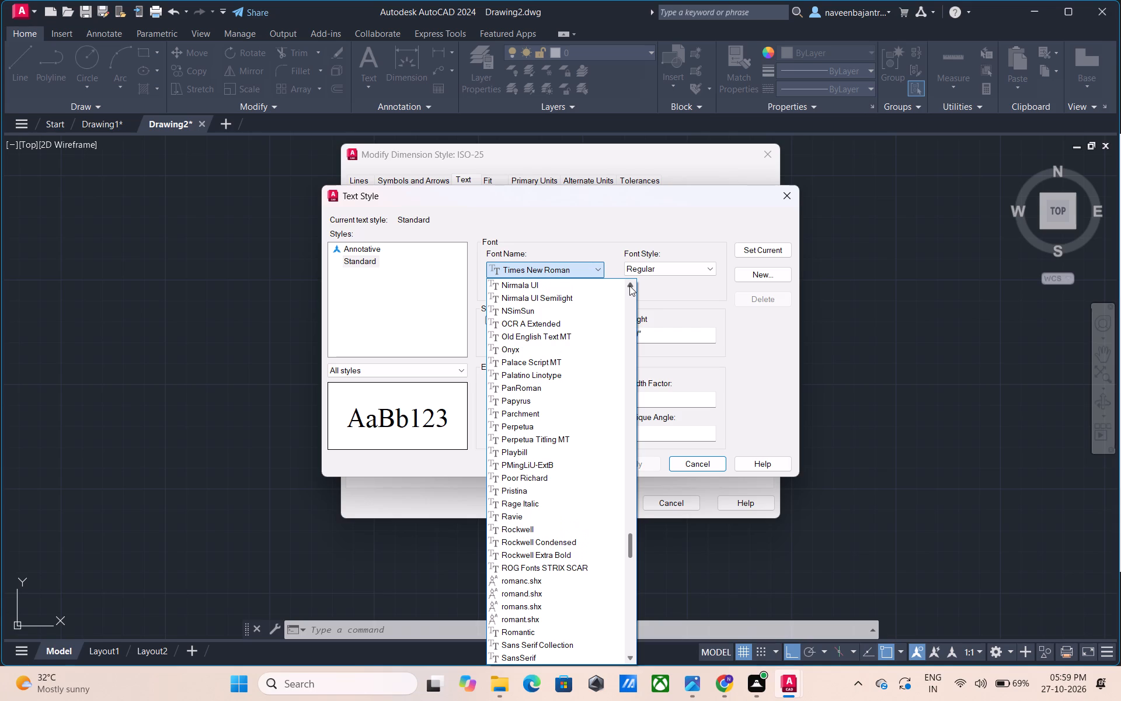
click(629, 286)
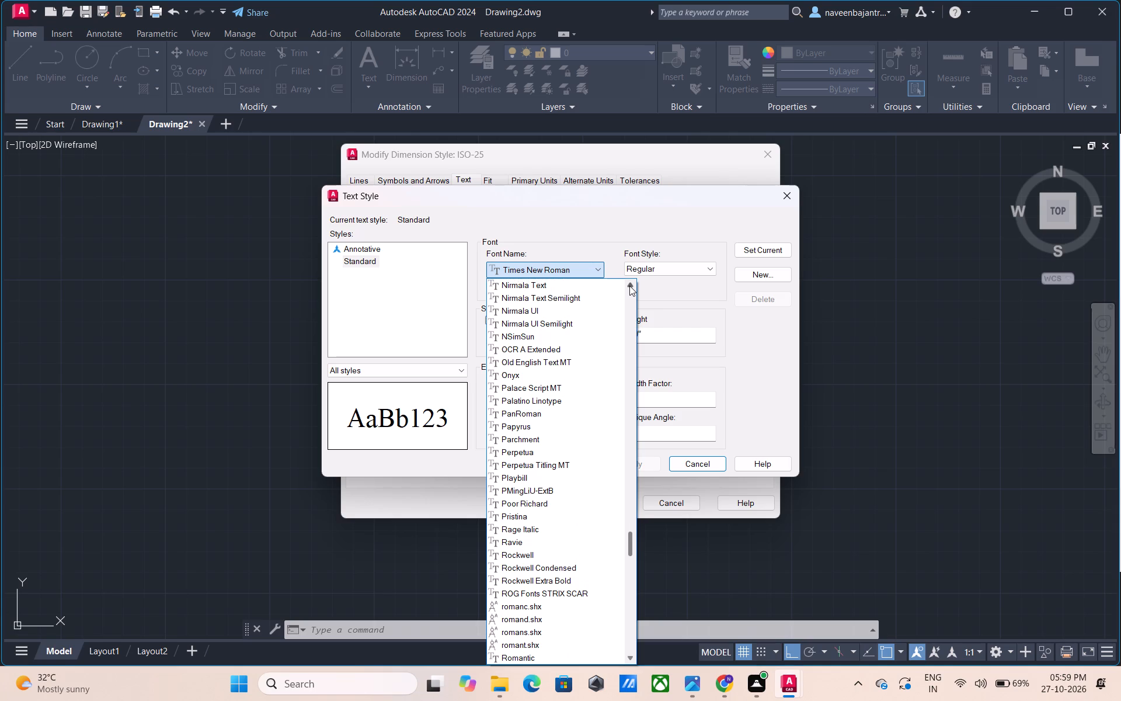
click(629, 286)
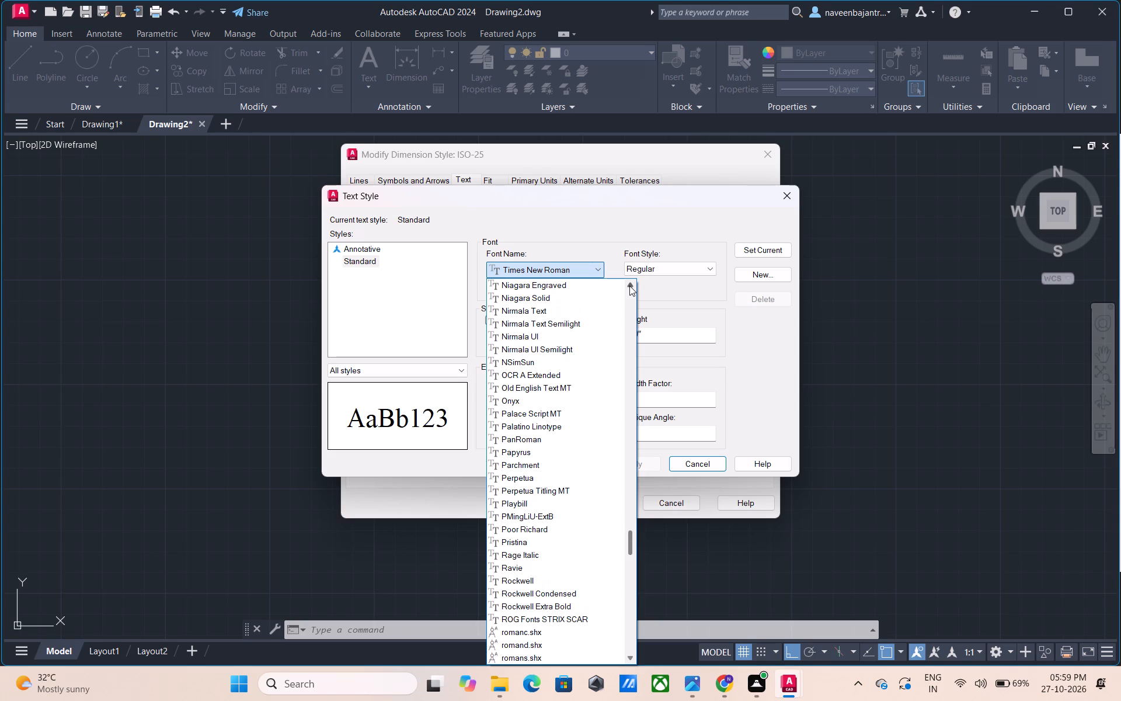
click(629, 286)
click(629, 286)
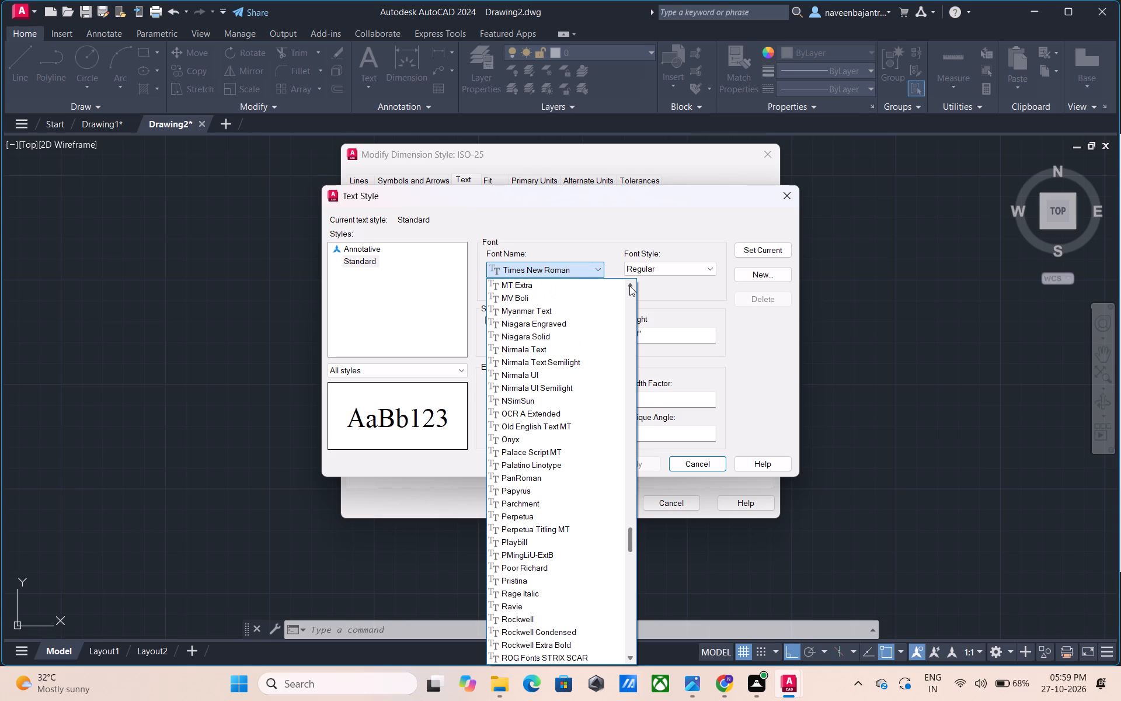
click(629, 286)
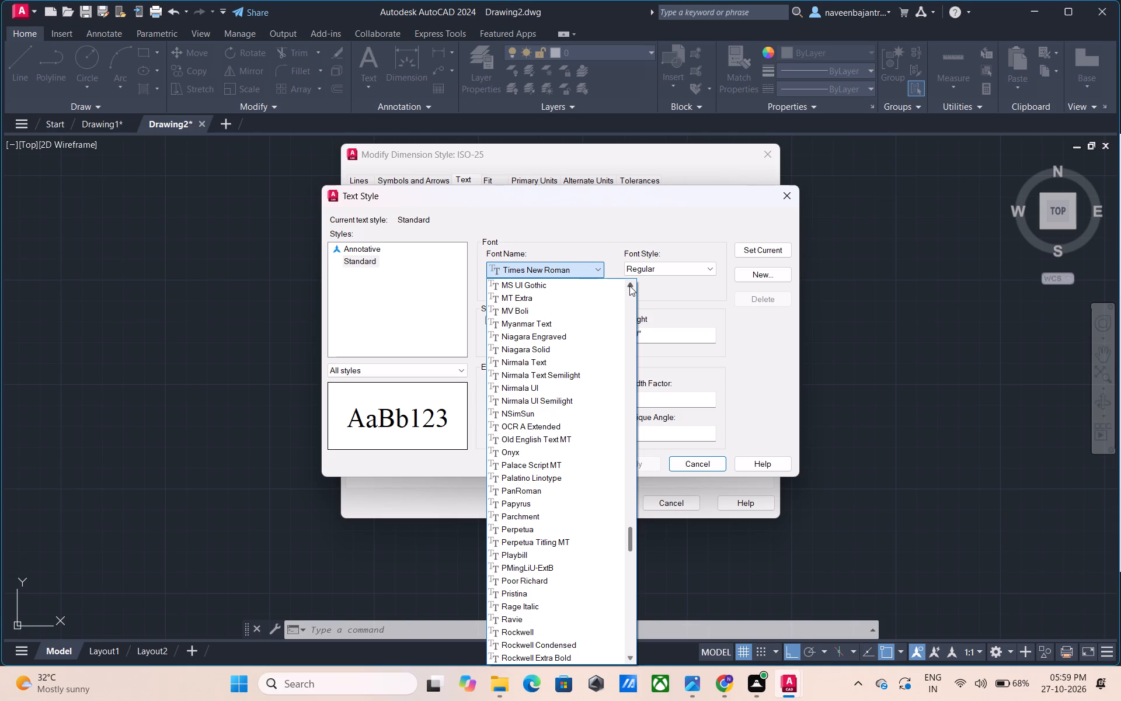
click(629, 286)
click(629, 286)
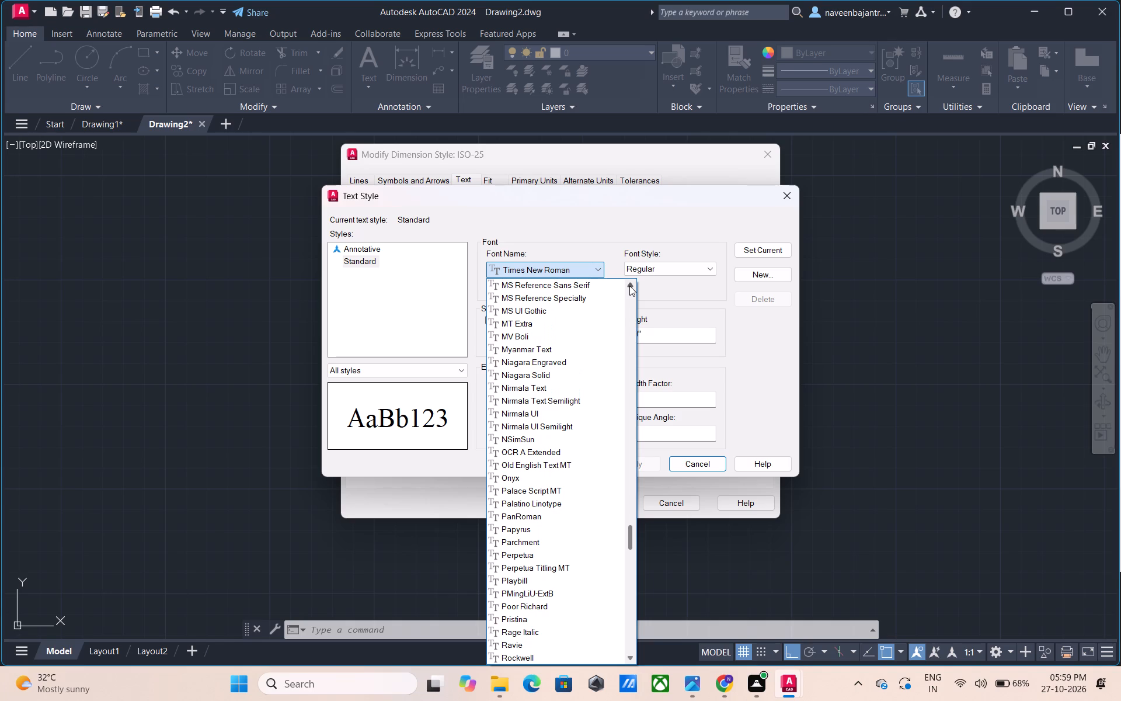
click(629, 286)
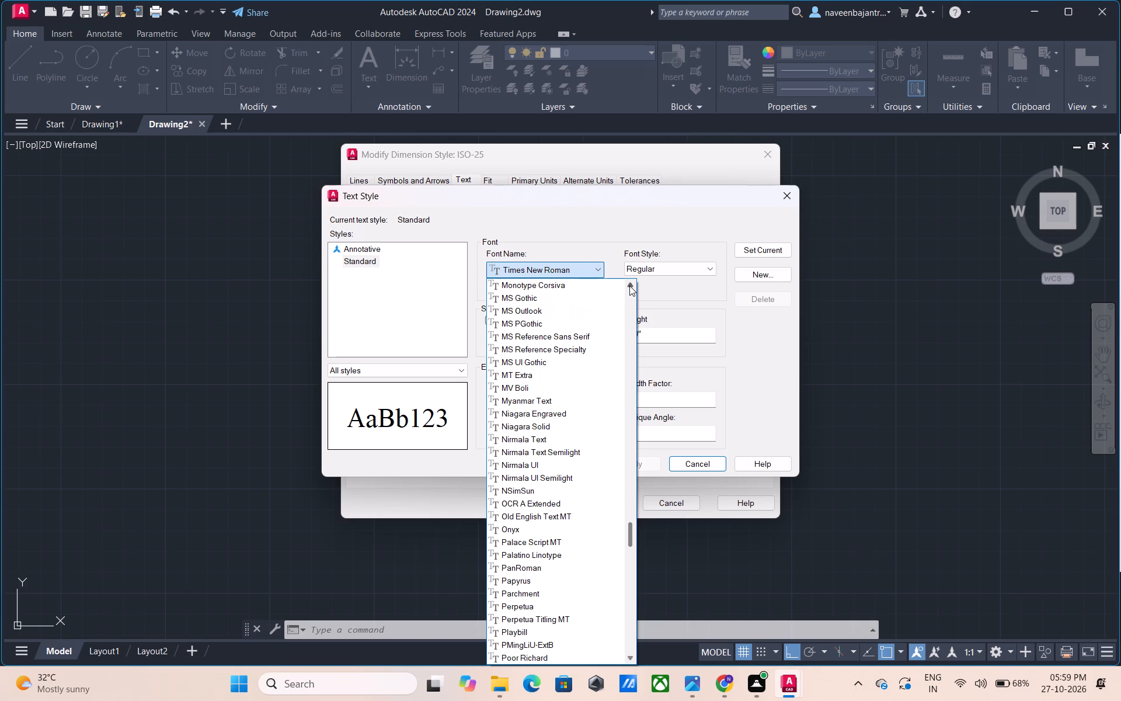
click(629, 286)
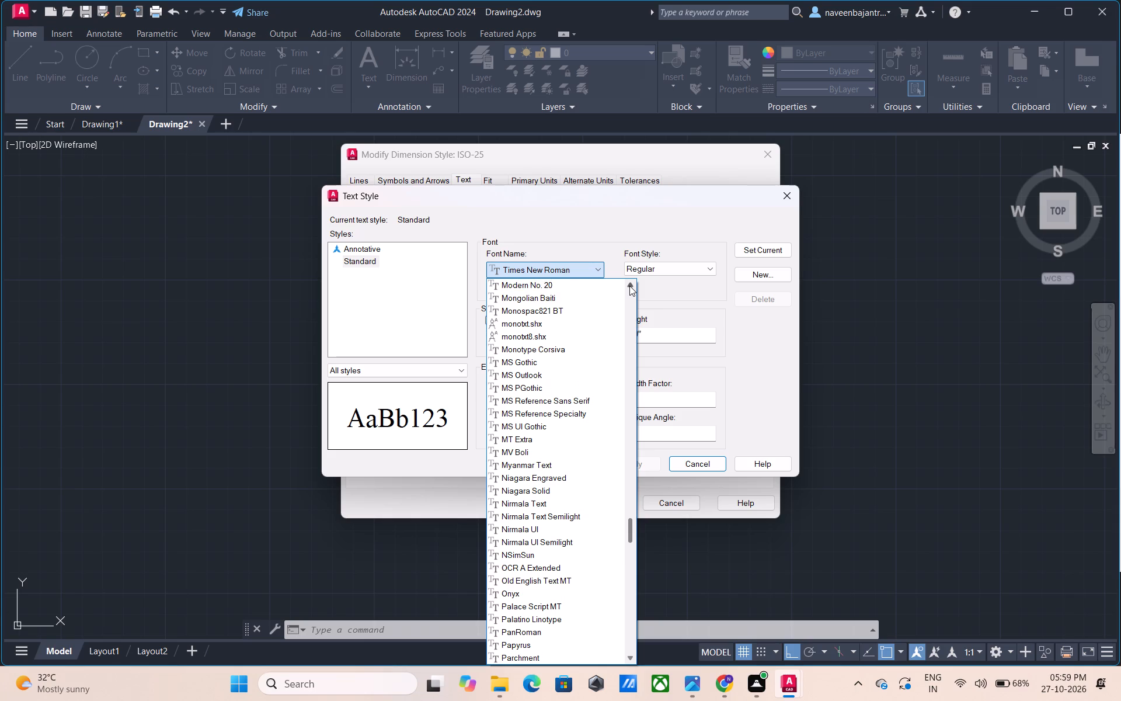
click(629, 286)
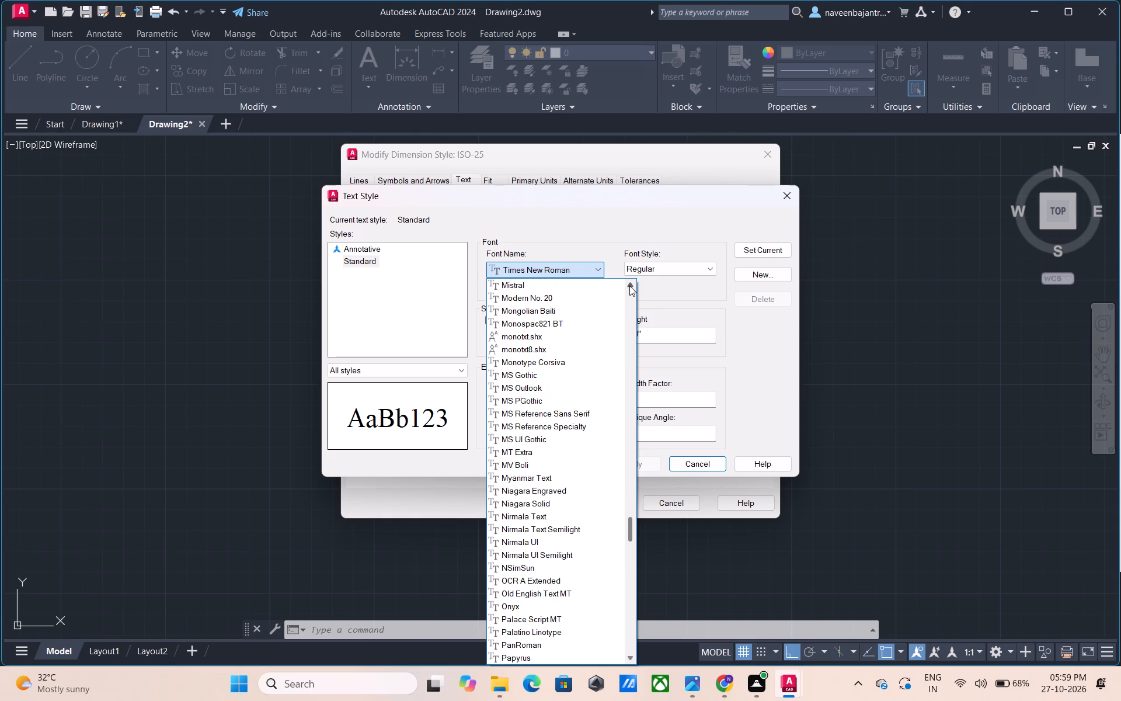
click(629, 286)
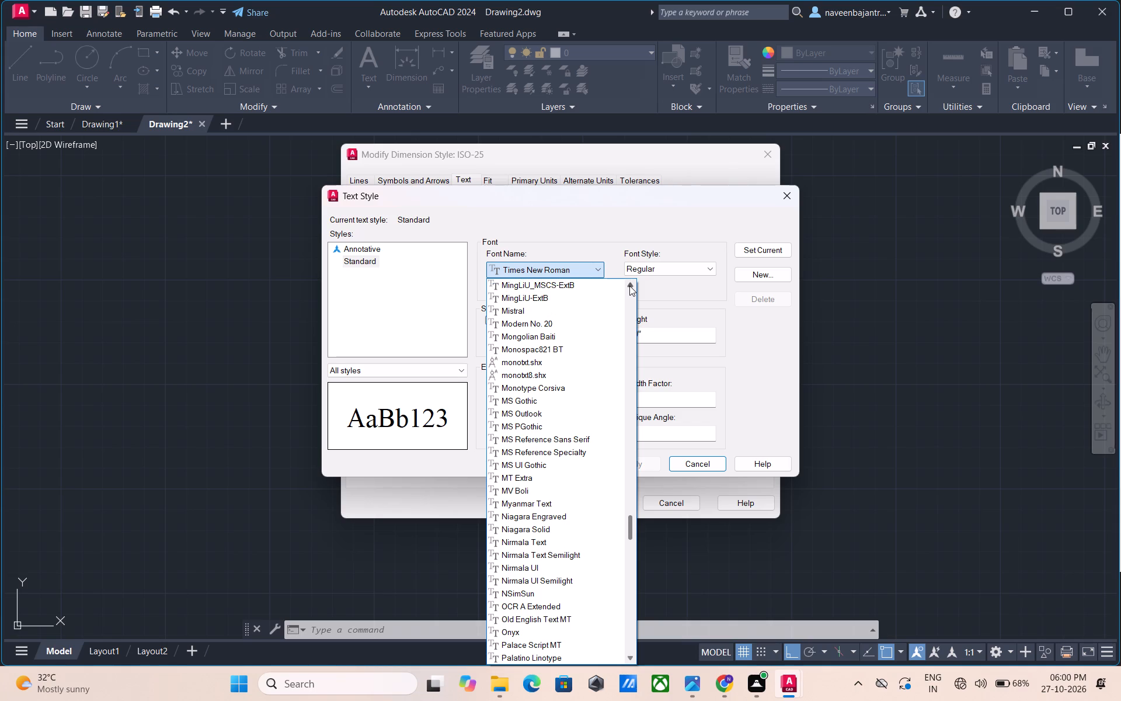
click(629, 286)
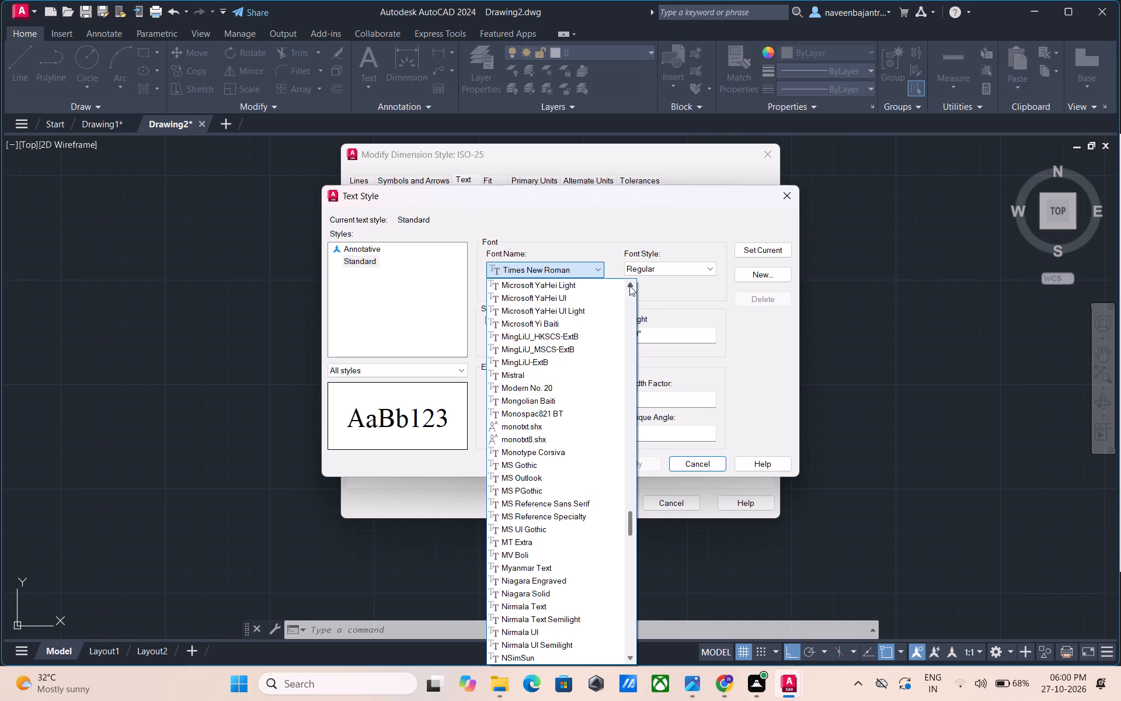
click(629, 286)
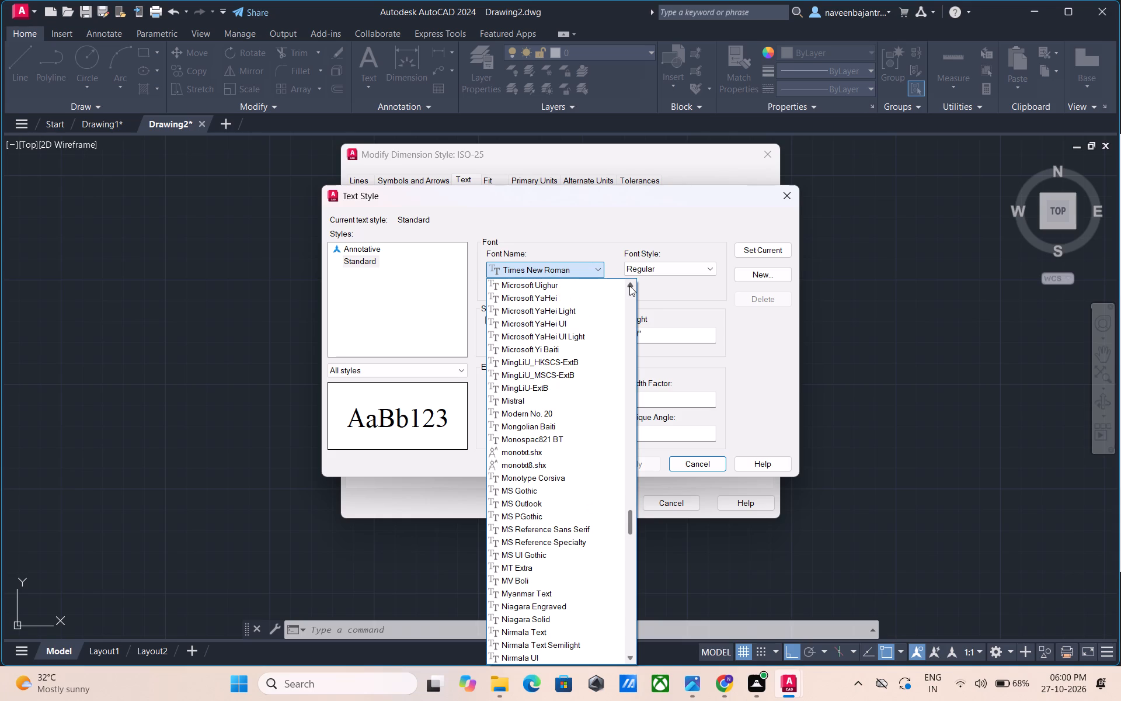
click(629, 286)
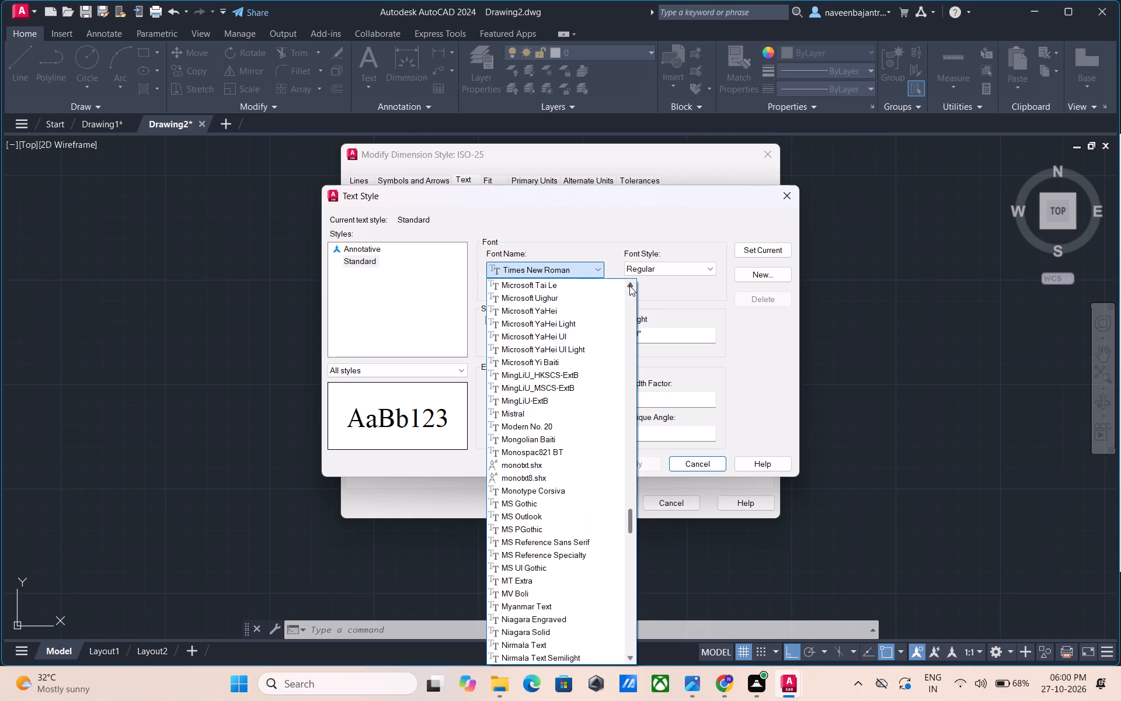
click(629, 286)
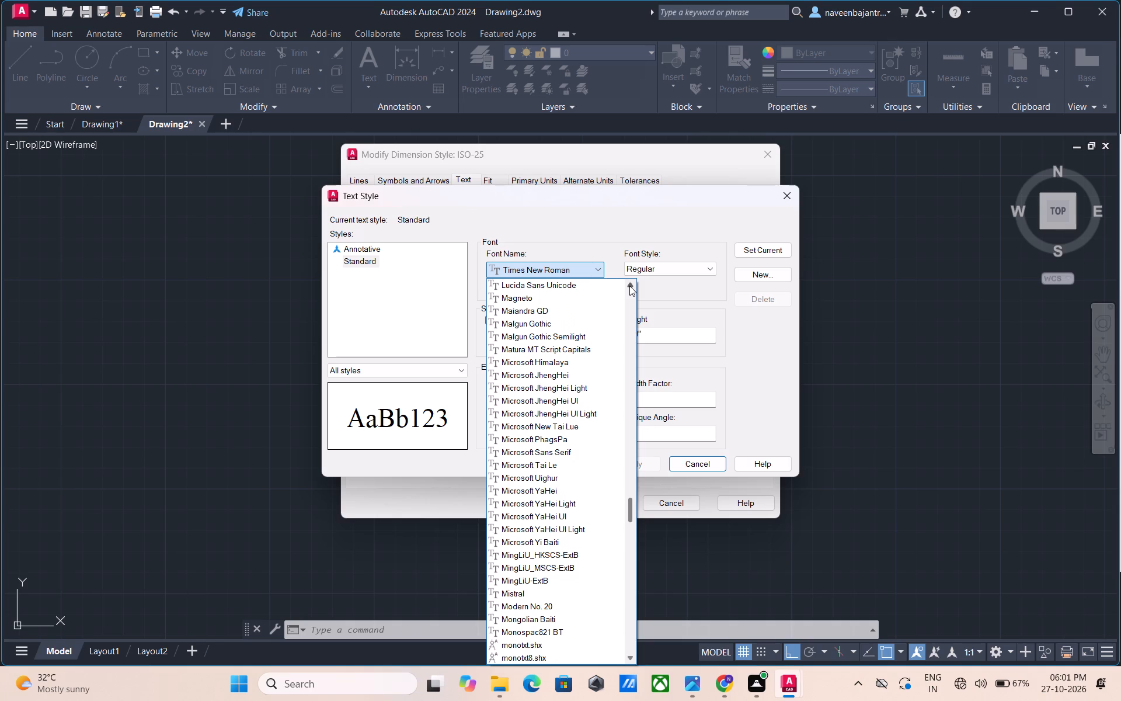
click(629, 286)
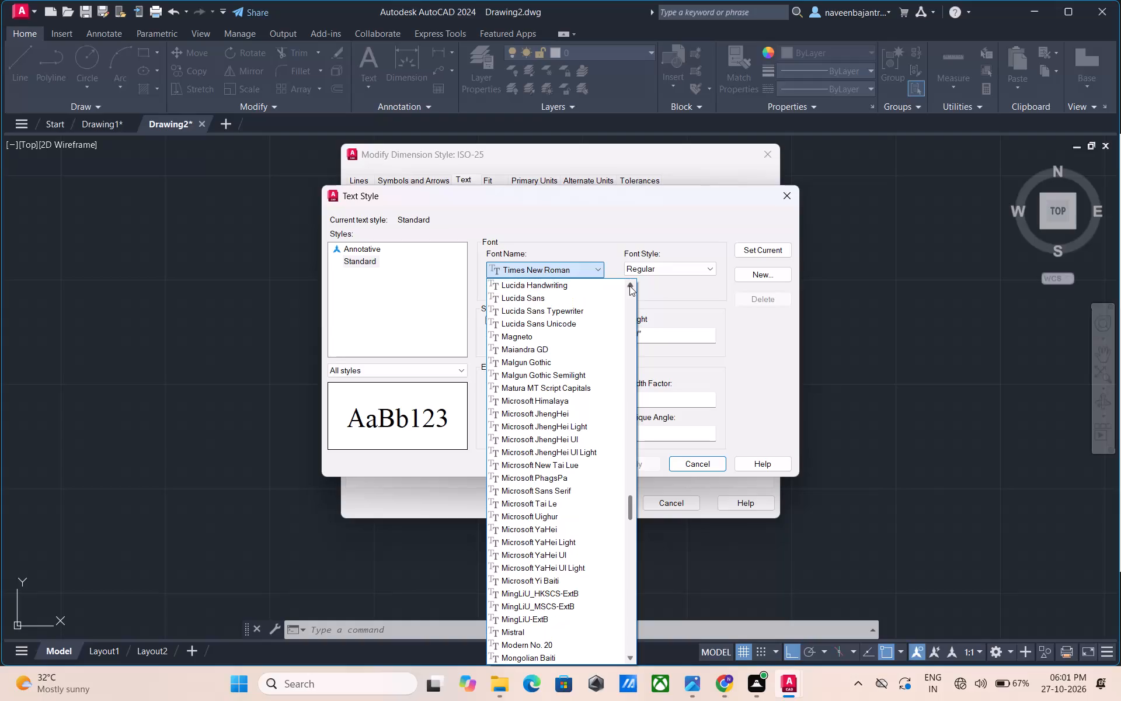
click(629, 286)
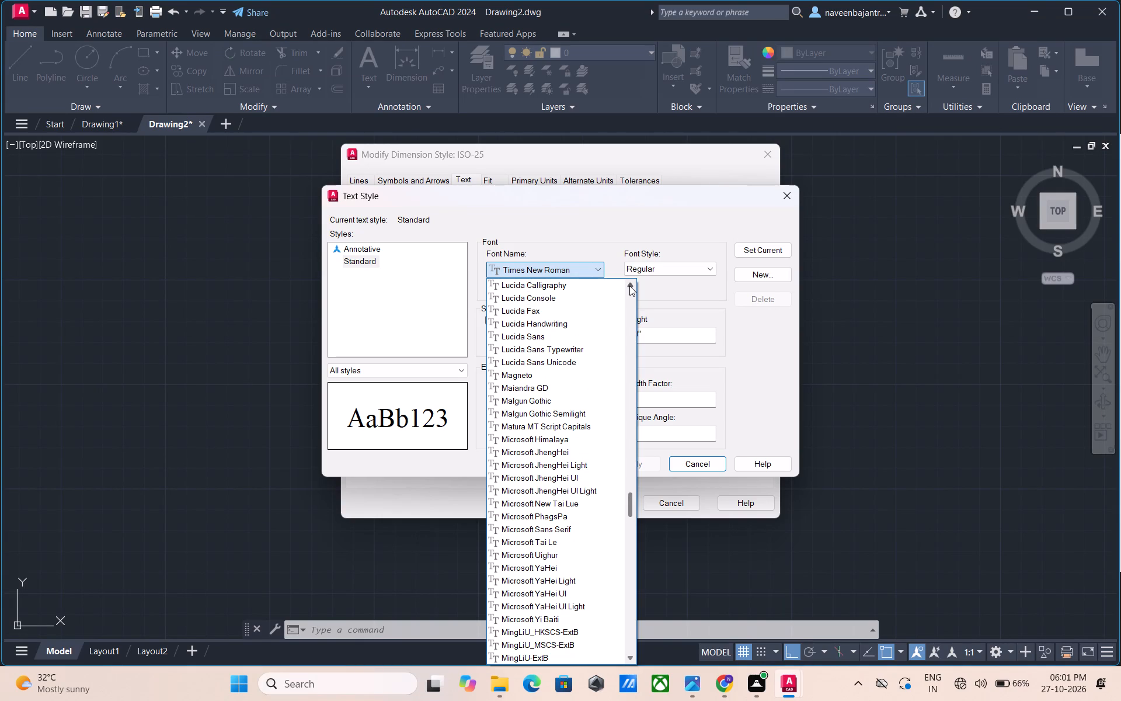
click(629, 286)
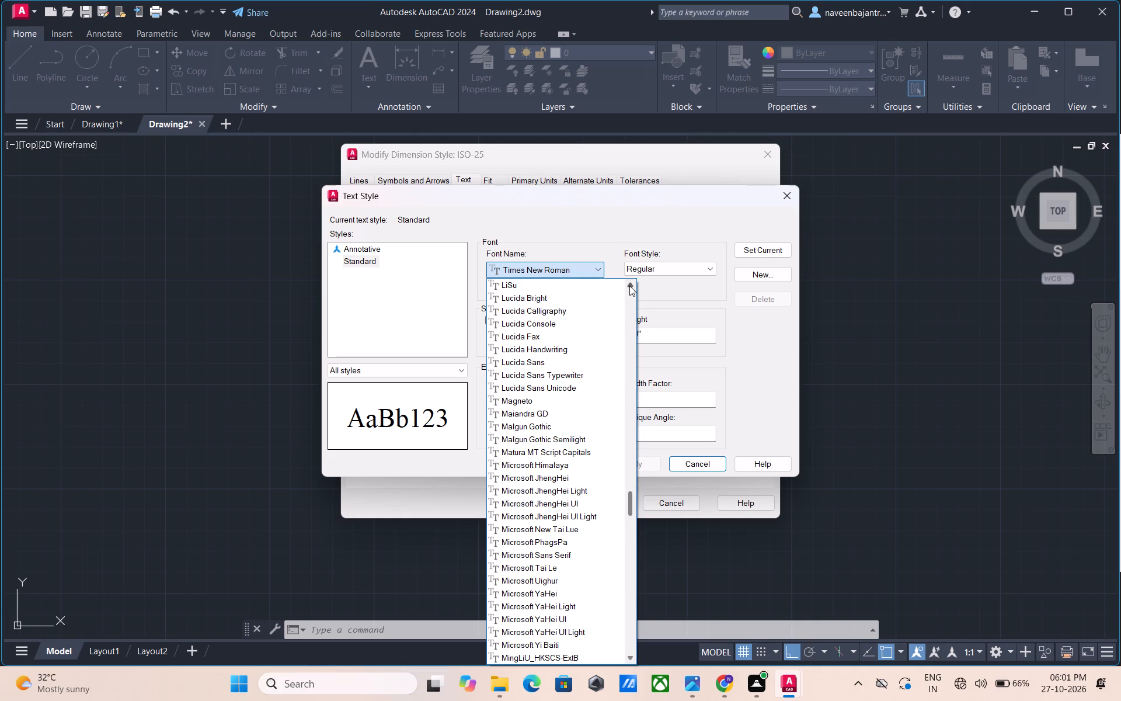
click(629, 286)
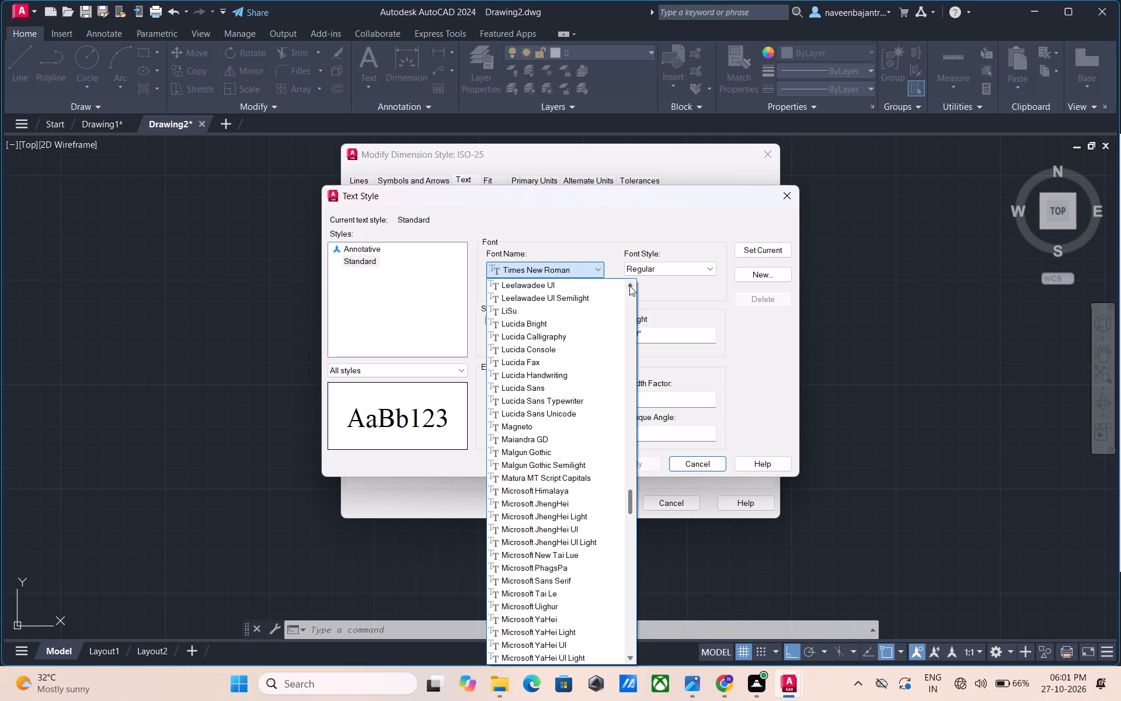
click(629, 286)
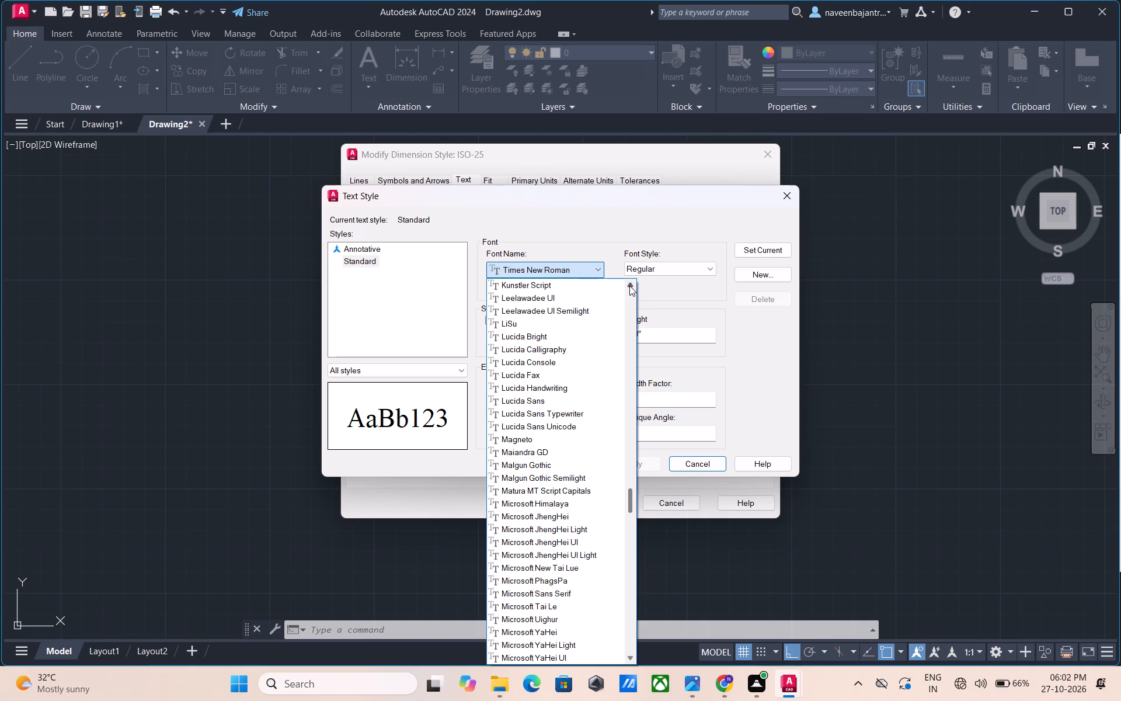
Browse the Standard text style's available fonts backwards from the Kunstler Script range to the Harrington range for a suitable one.
click(629, 286)
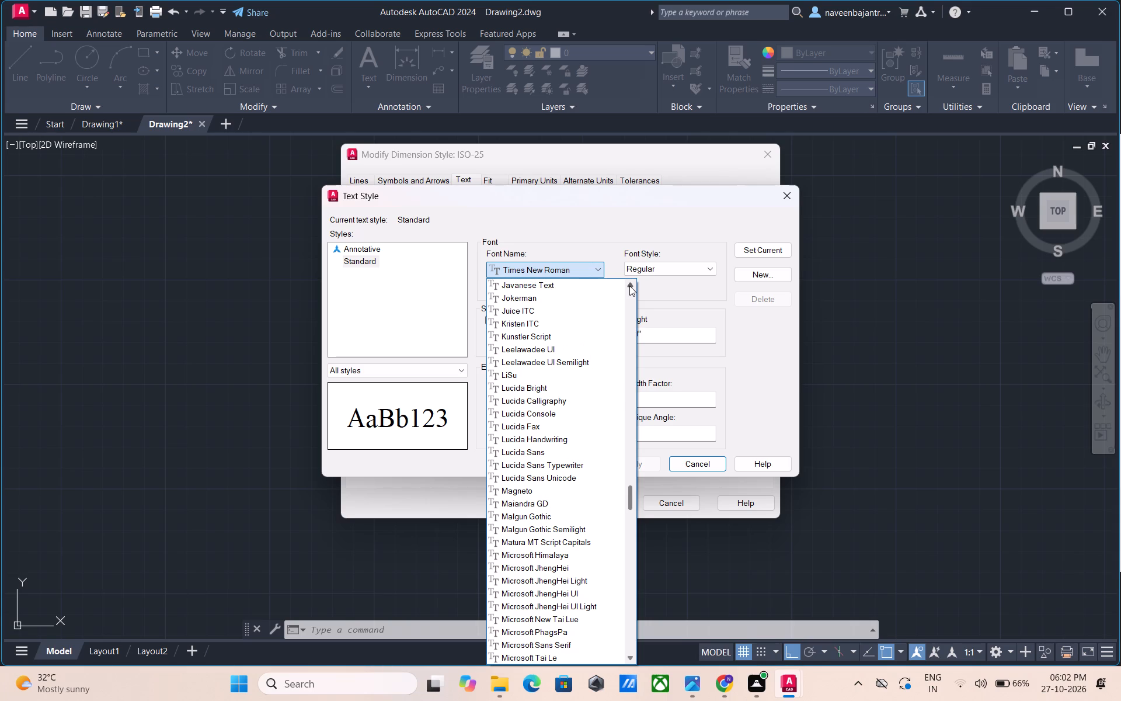
click(629, 286)
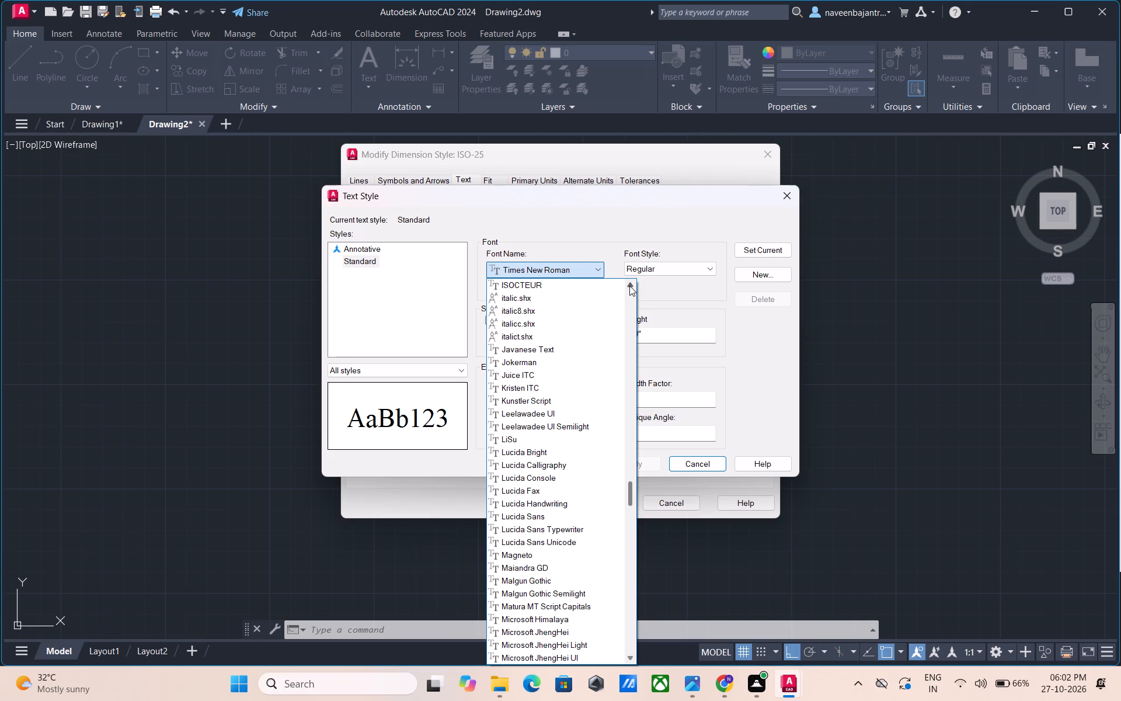
click(629, 286)
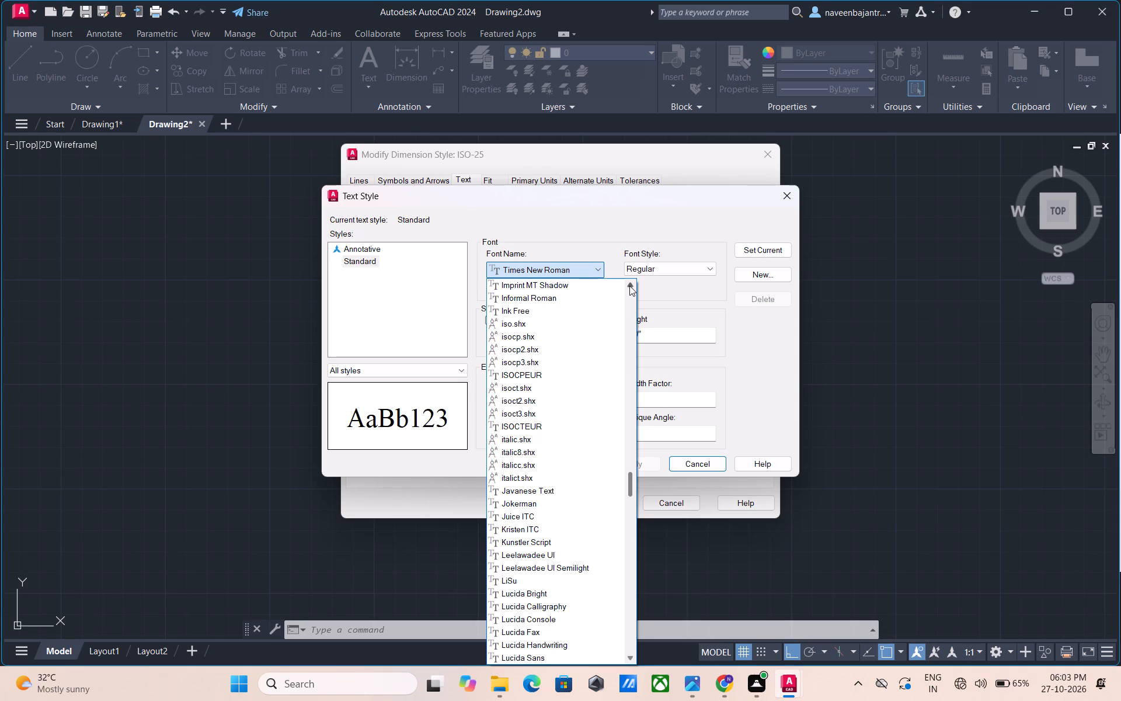
click(629, 286)
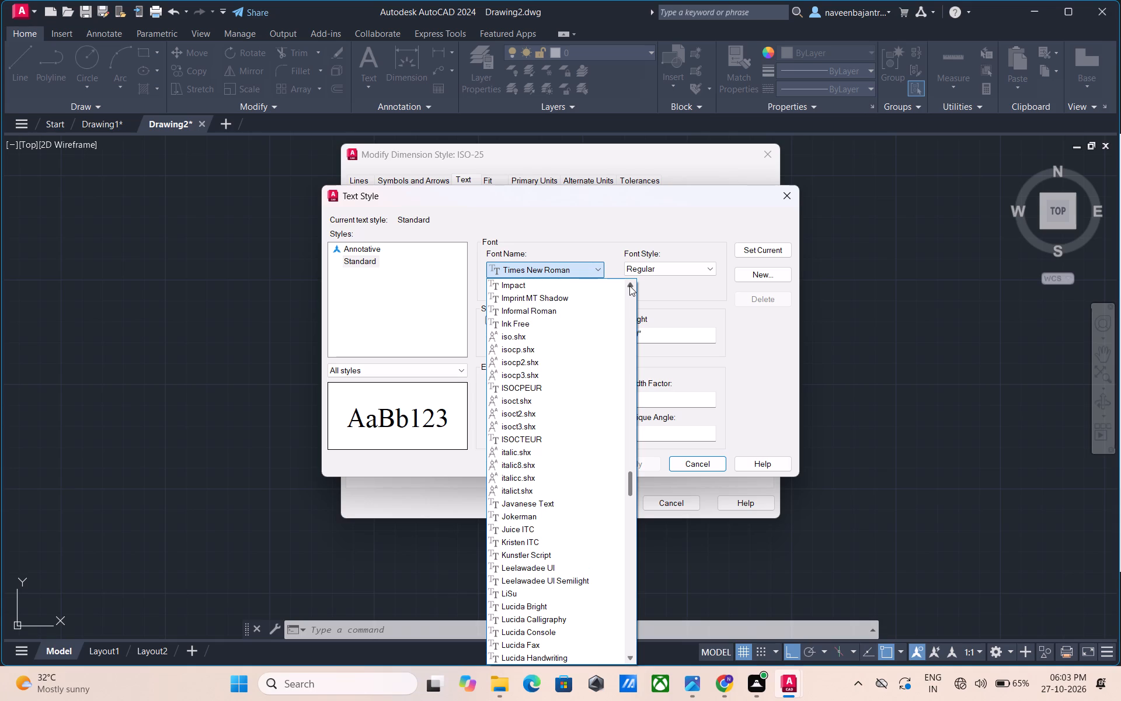
click(629, 286)
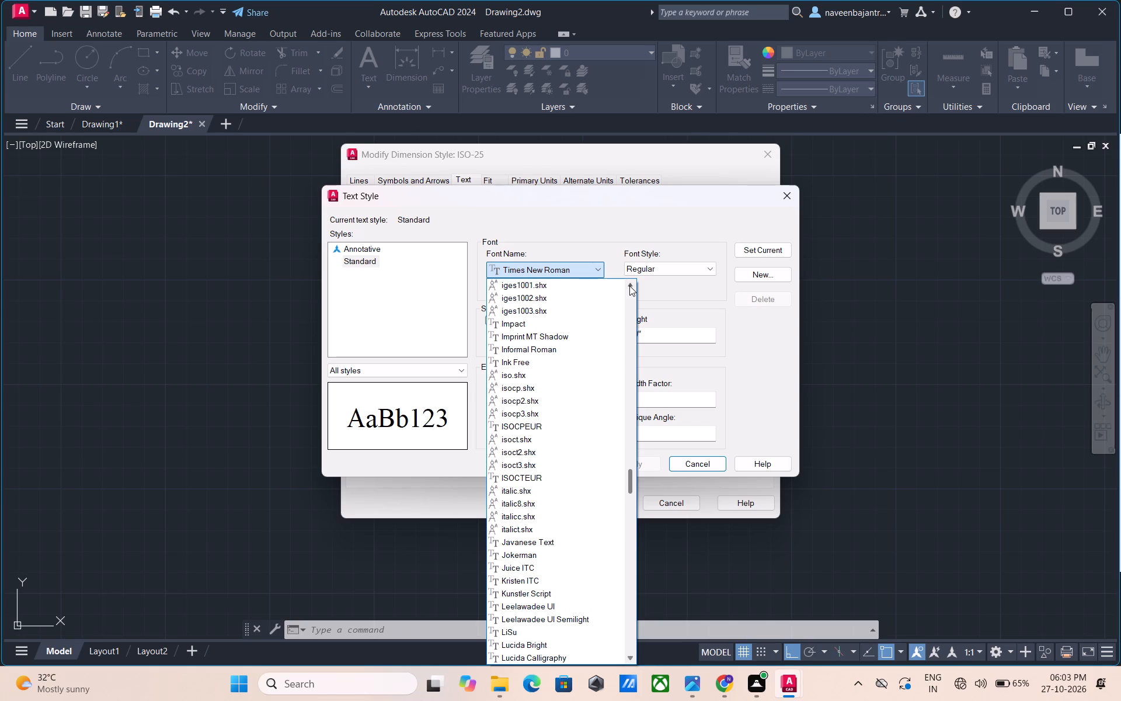
click(629, 286)
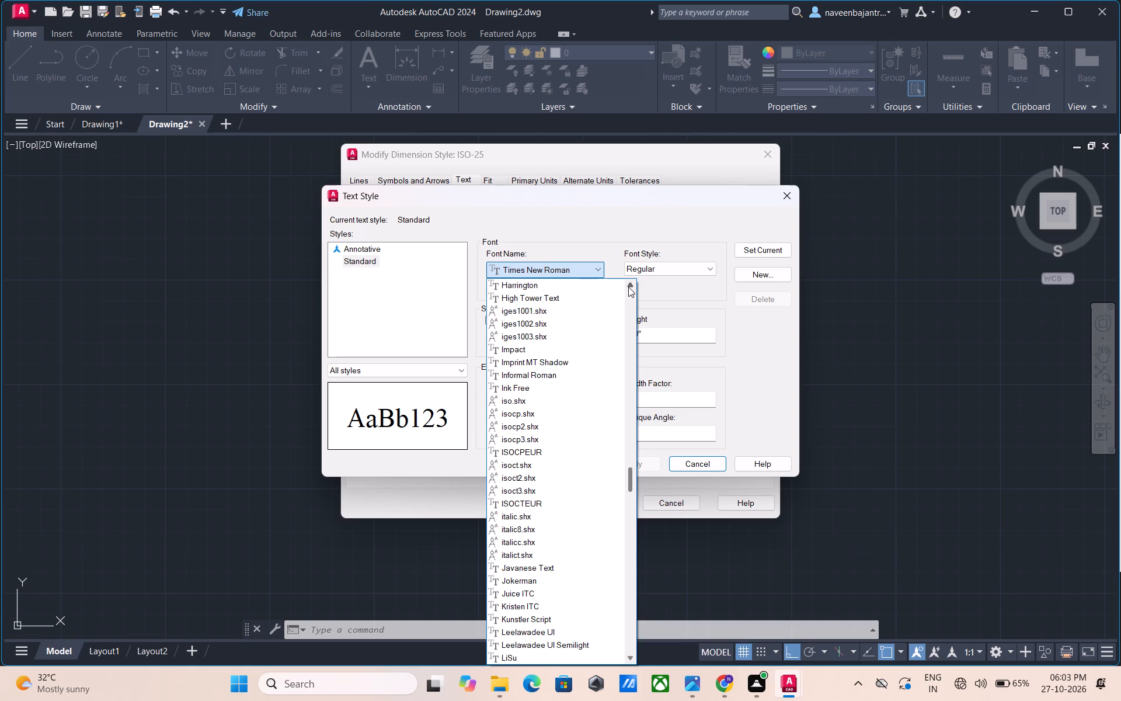
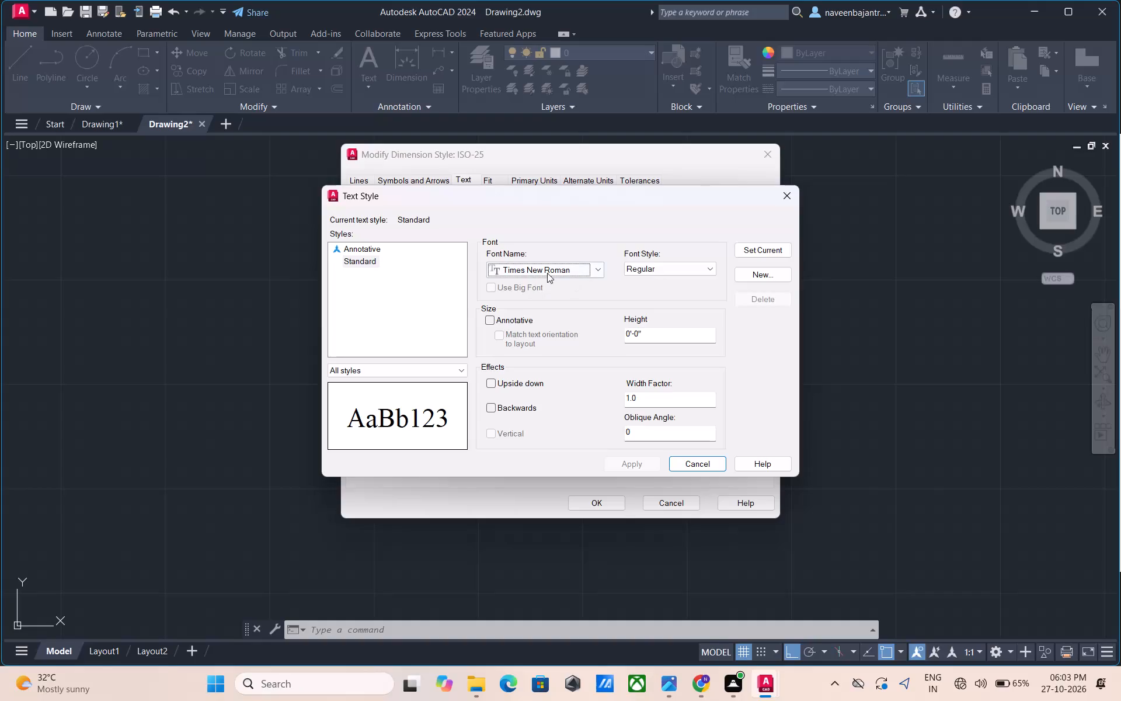
Reopen the Standard text style's font choices and browse backwards from Times New Roman to the symap.shx range for a suitable one.
click(596, 270)
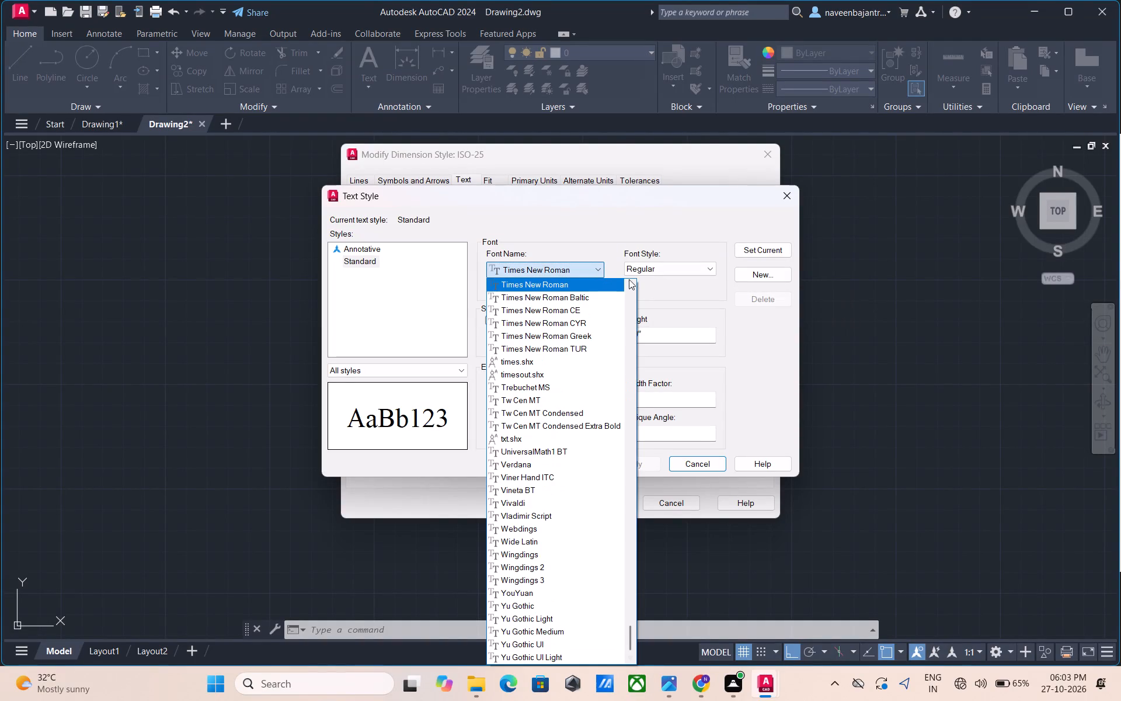
click(632, 286)
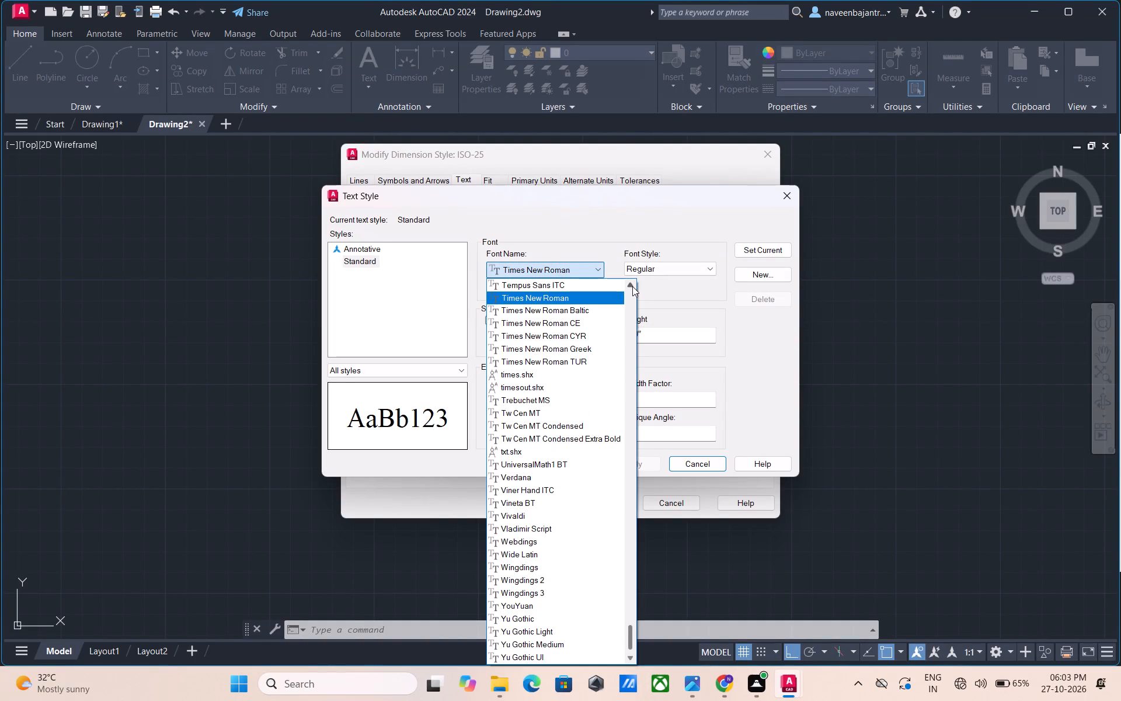
click(632, 286)
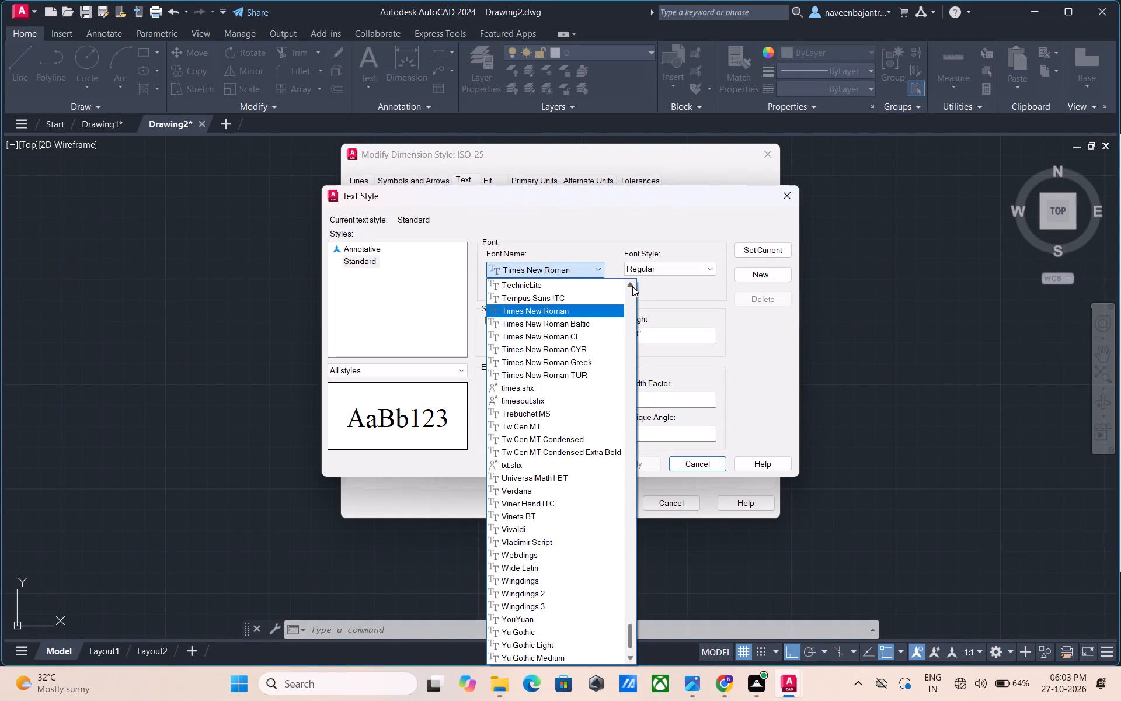
click(632, 286)
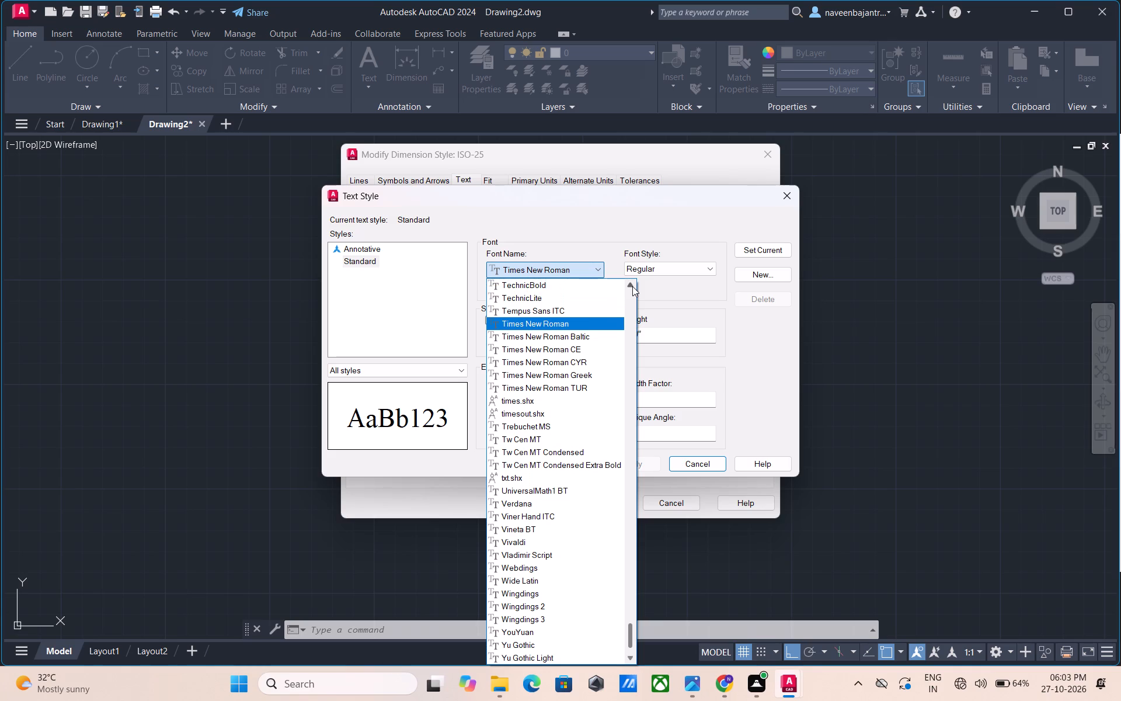
click(632, 286)
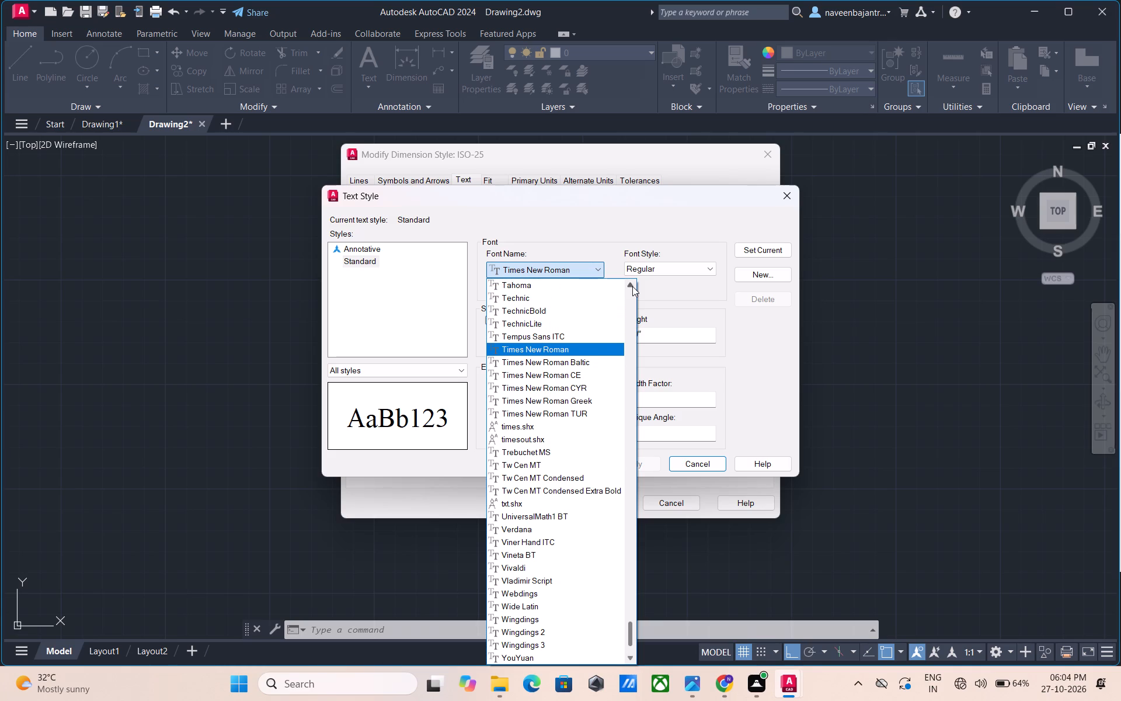
click(632, 286)
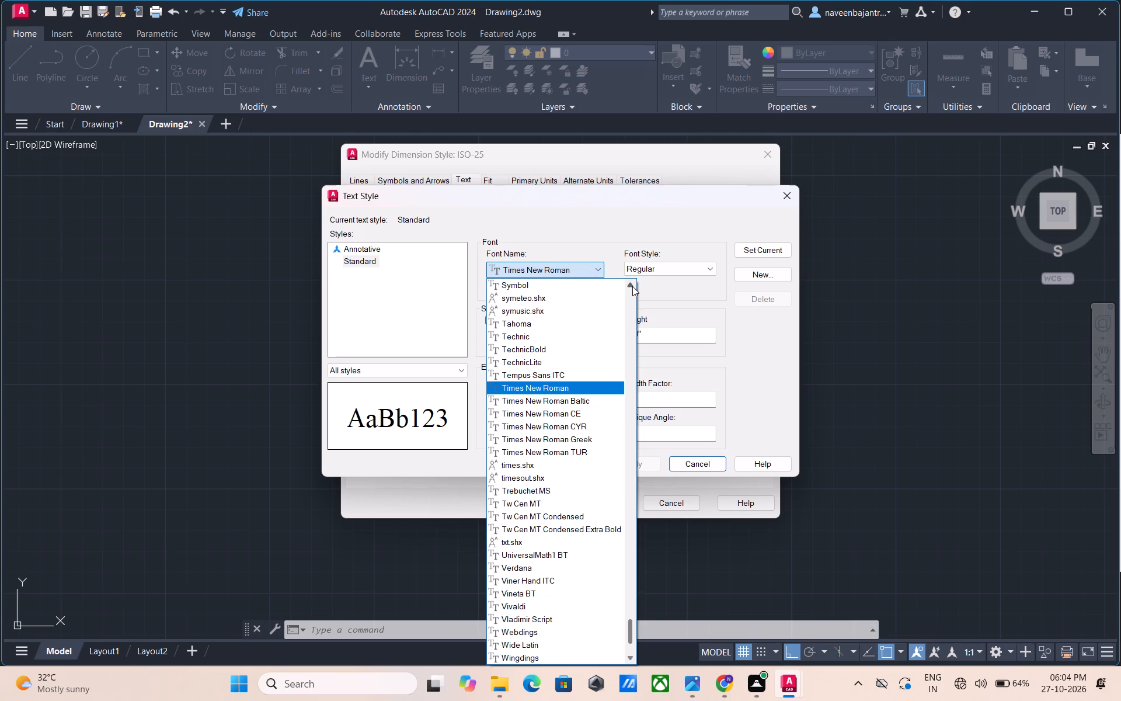
click(632, 286)
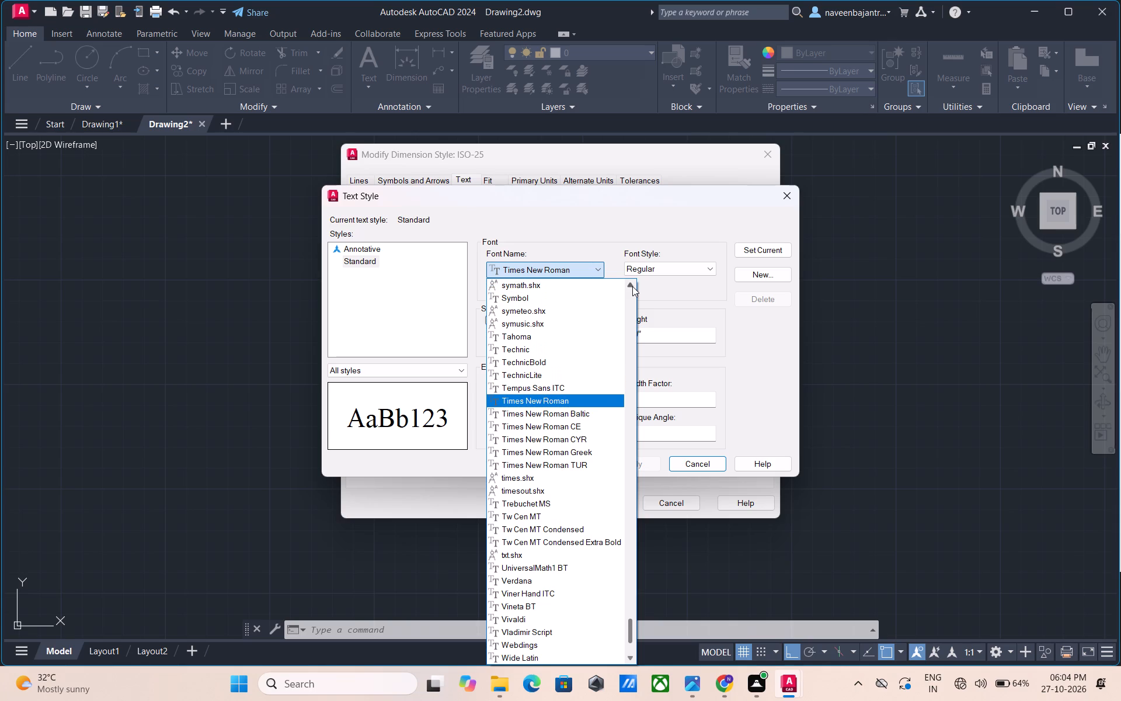
click(632, 286)
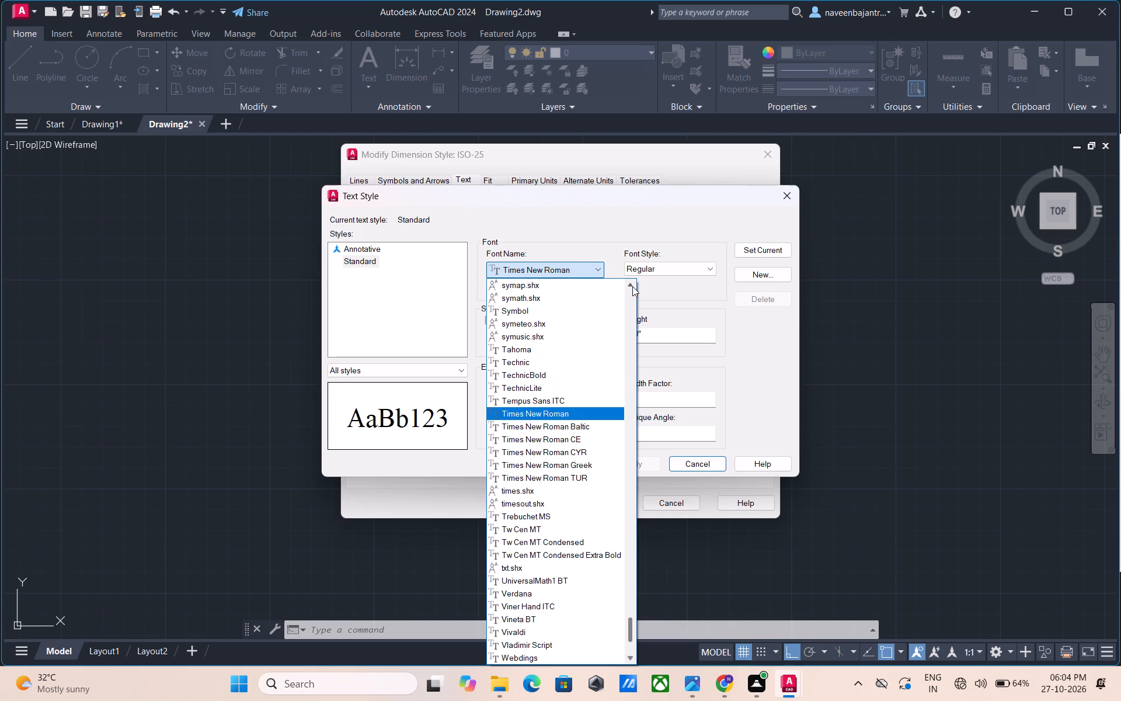
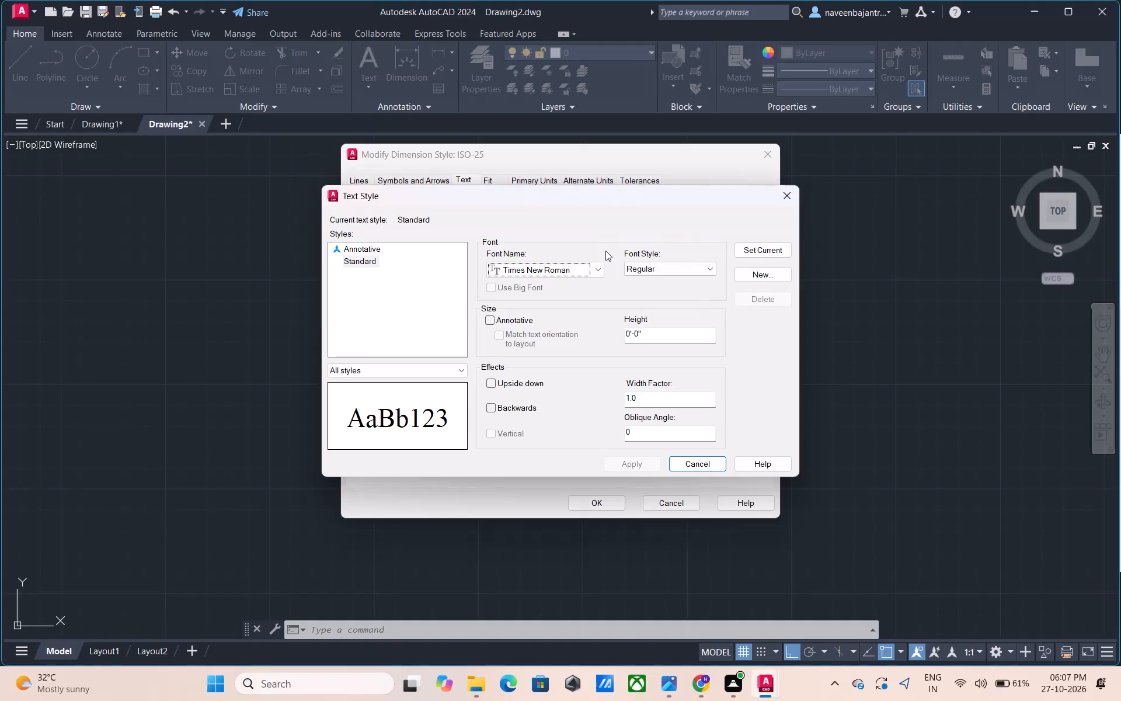
Reopen the Standard text style's font choices and browse backwards from Times New Roman to the SimSun range for a suitable font.
click(598, 268)
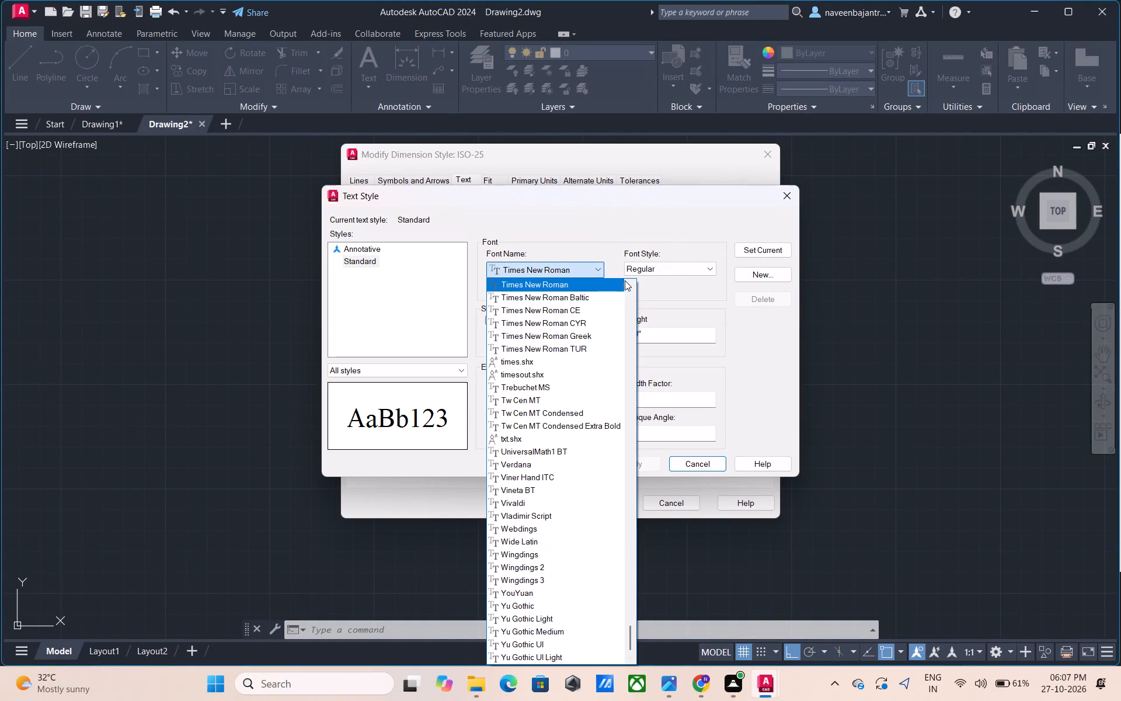
click(629, 284)
click(630, 285)
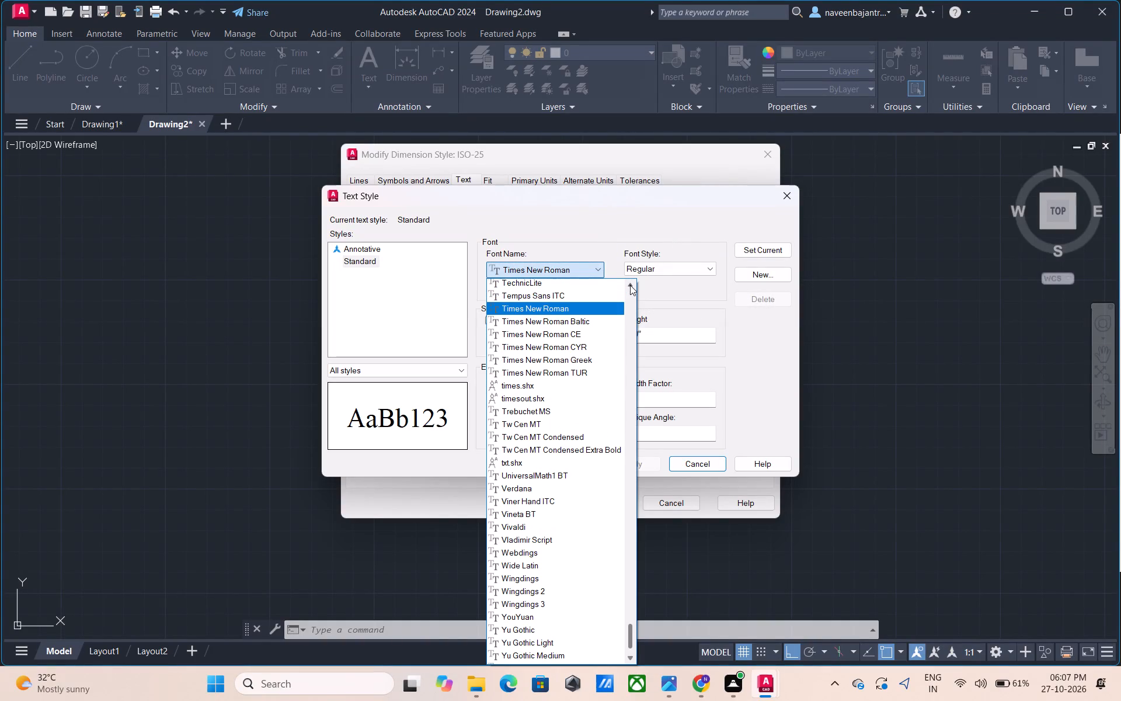
click(630, 285)
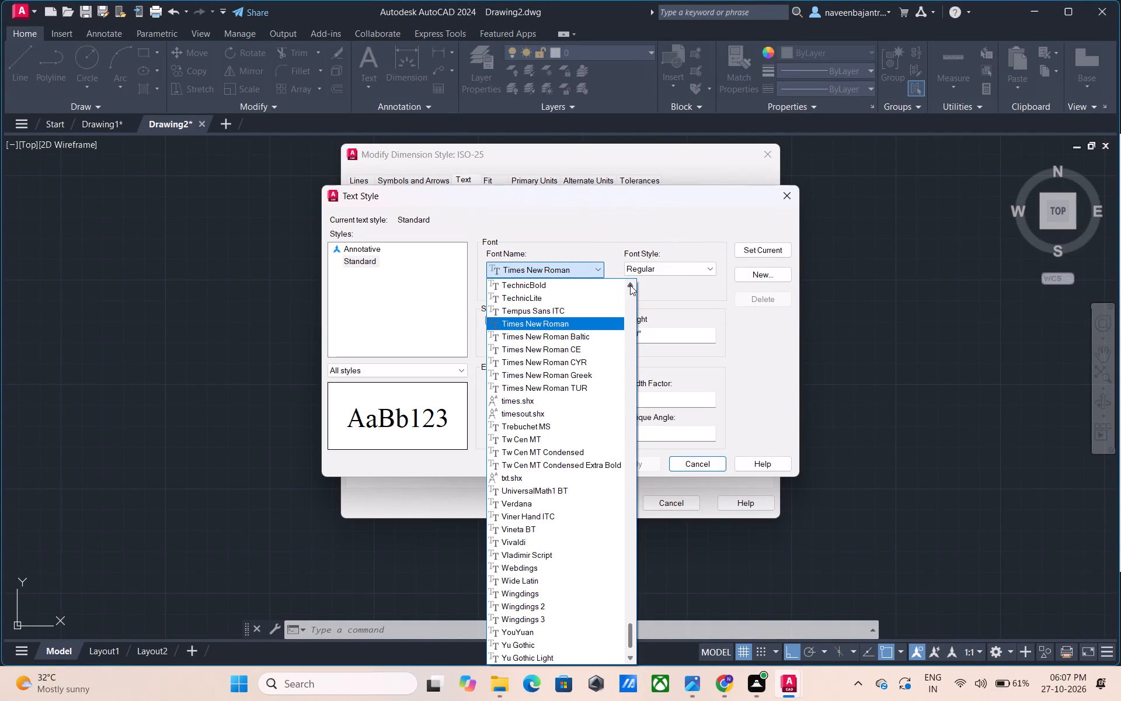
click(630, 285)
click(630, 285)
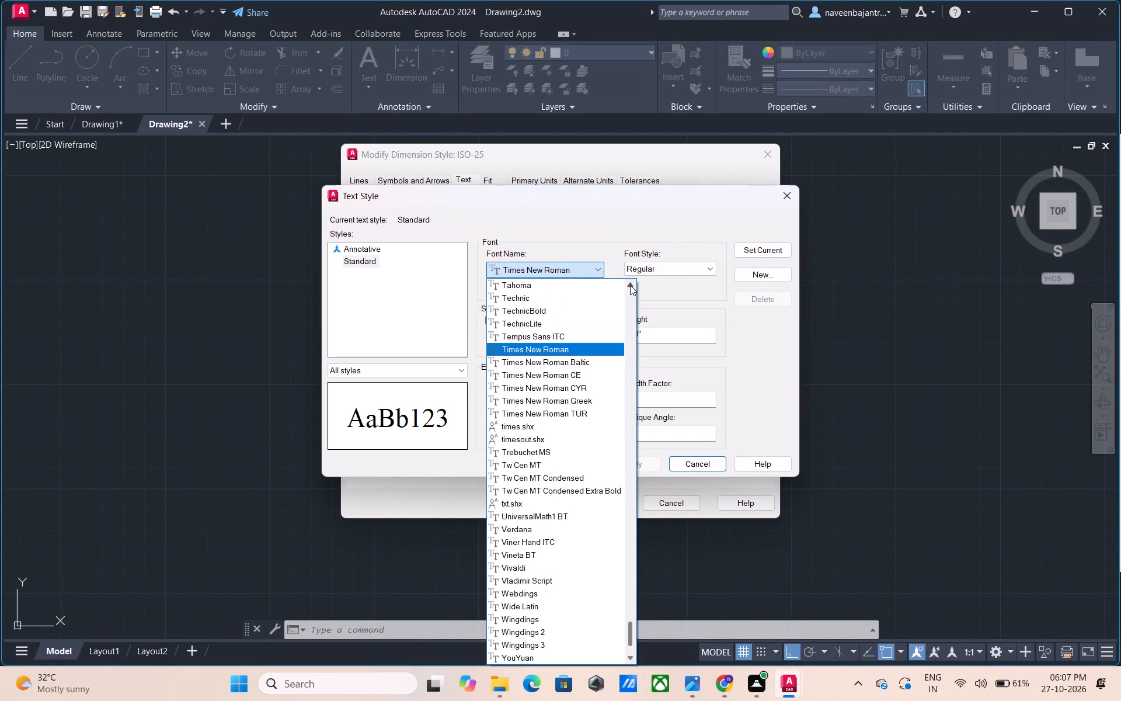
click(630, 285)
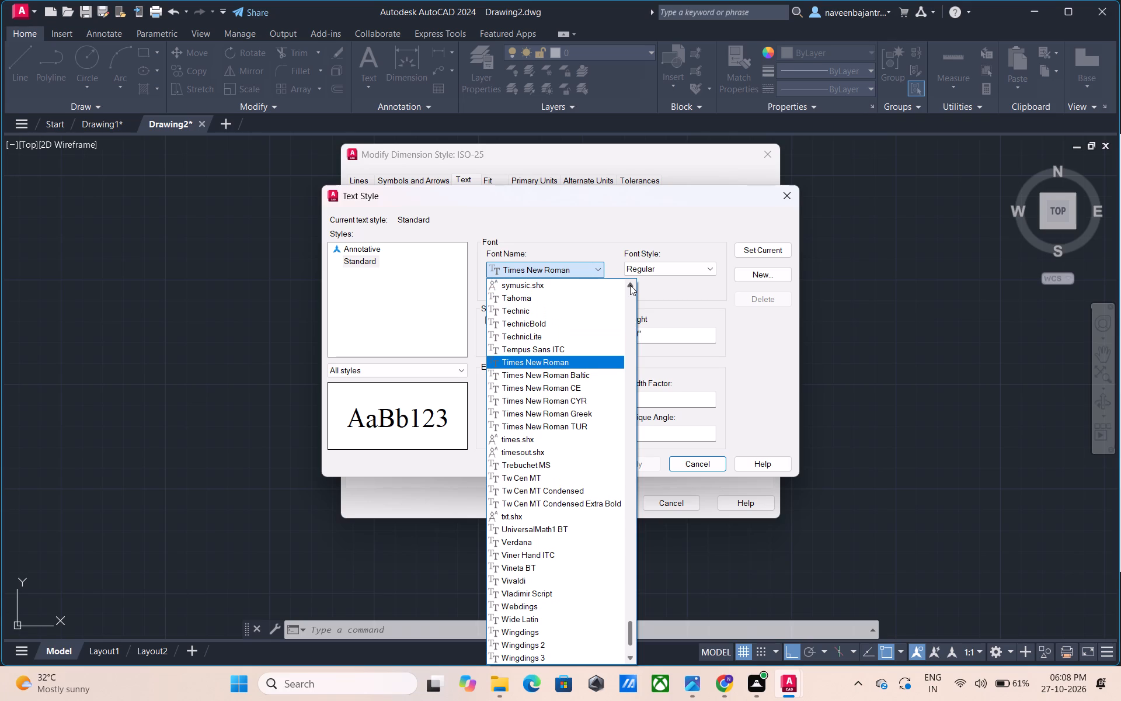
click(630, 285)
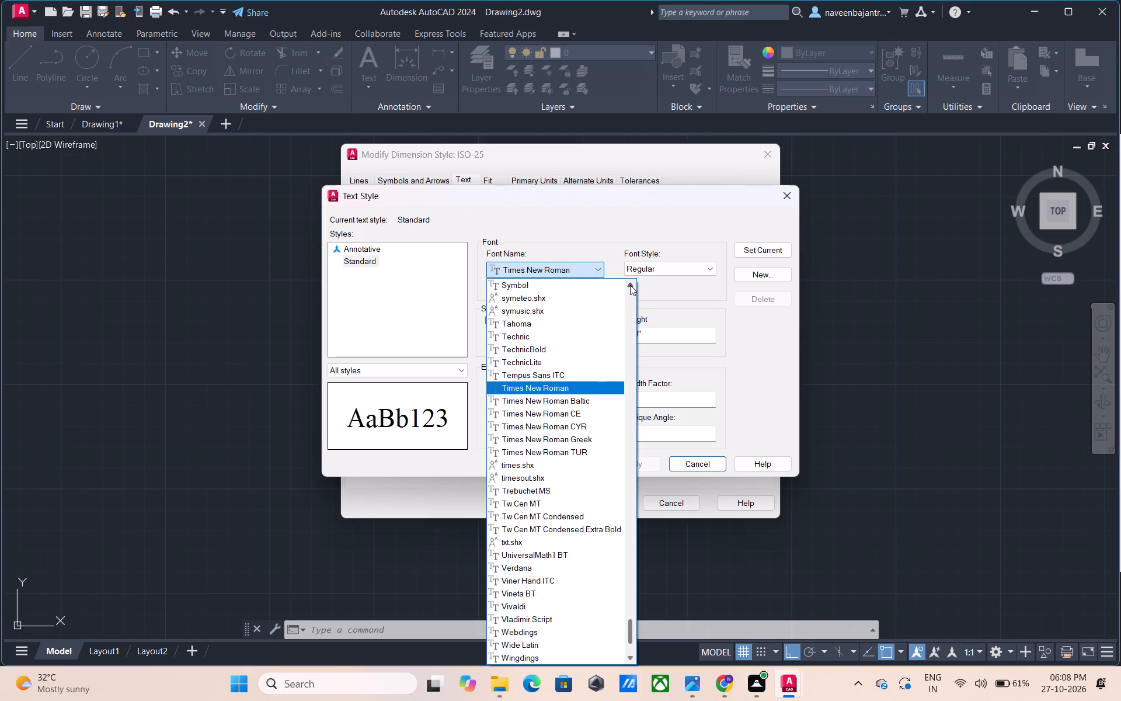
click(630, 285)
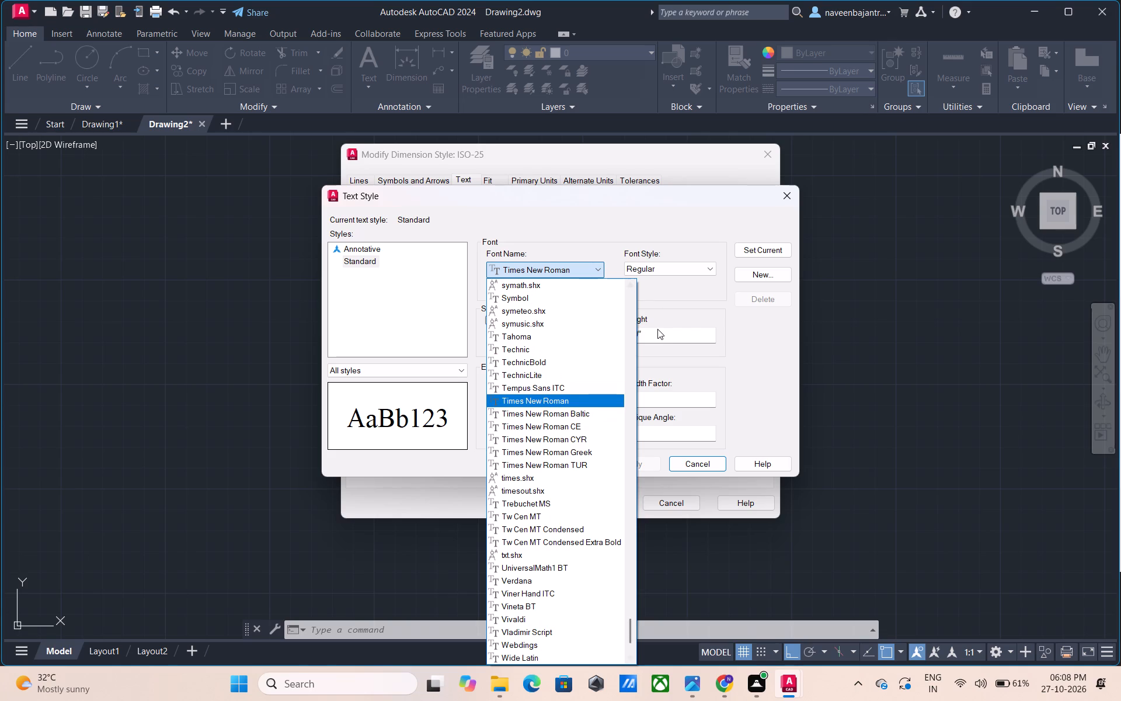
click(629, 283)
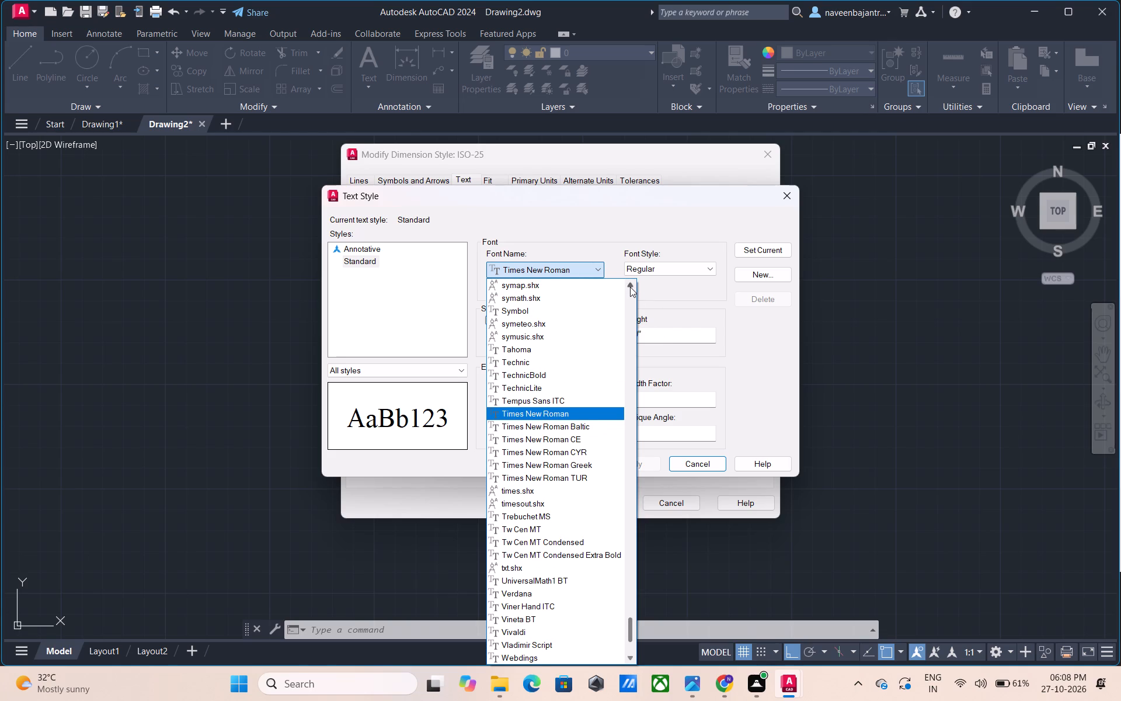
click(631, 284)
click(631, 284)
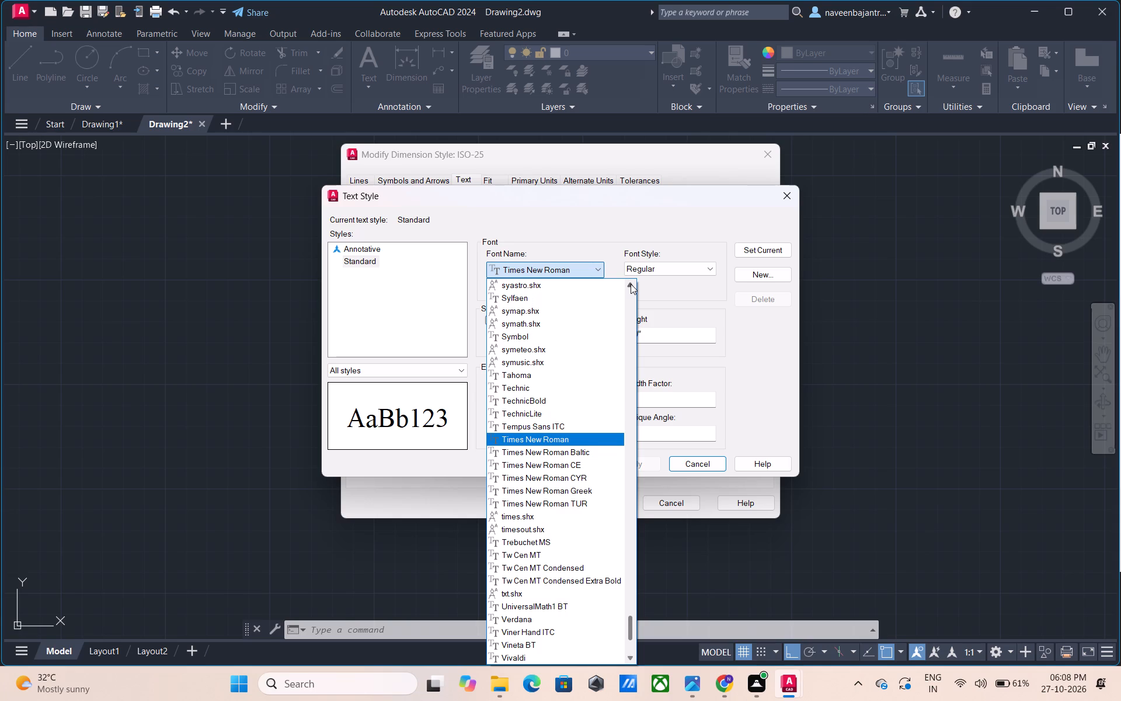
click(631, 284)
click(631, 284)
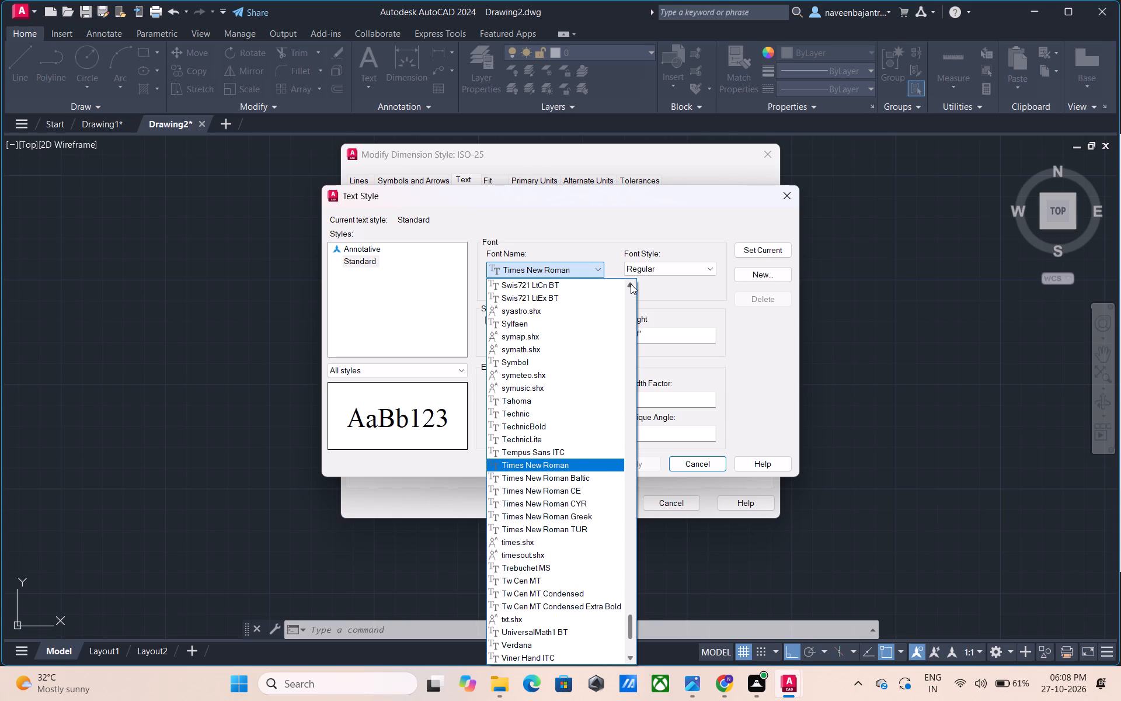
click(631, 284)
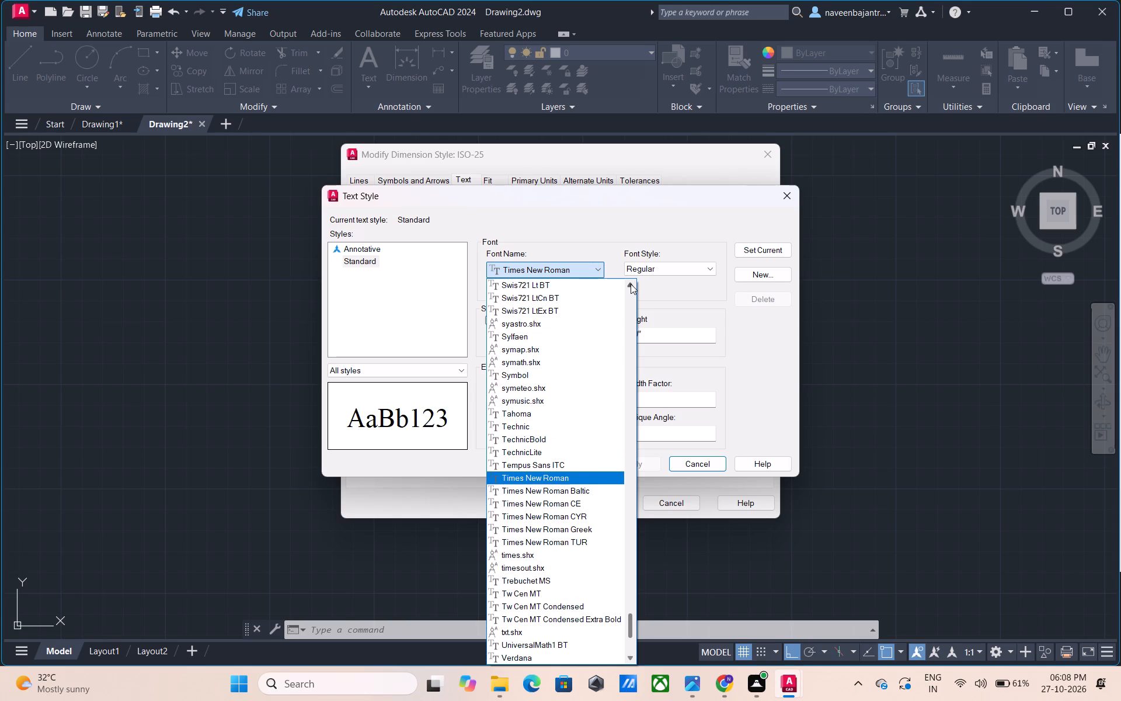
click(631, 284)
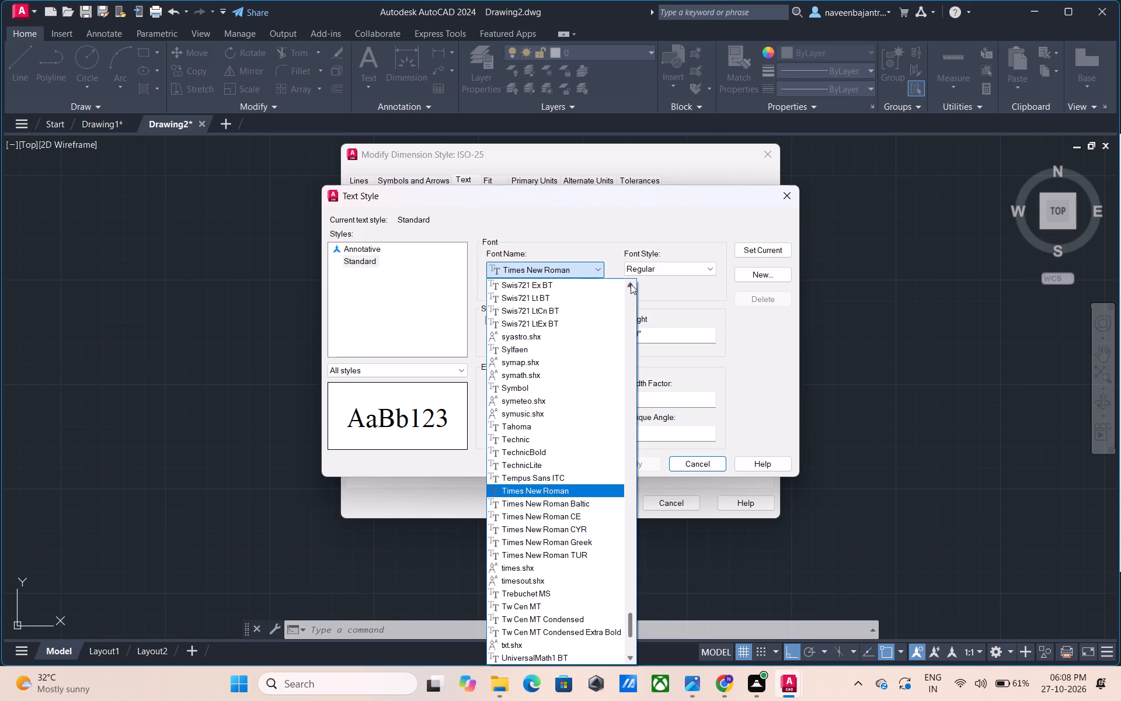
click(631, 284)
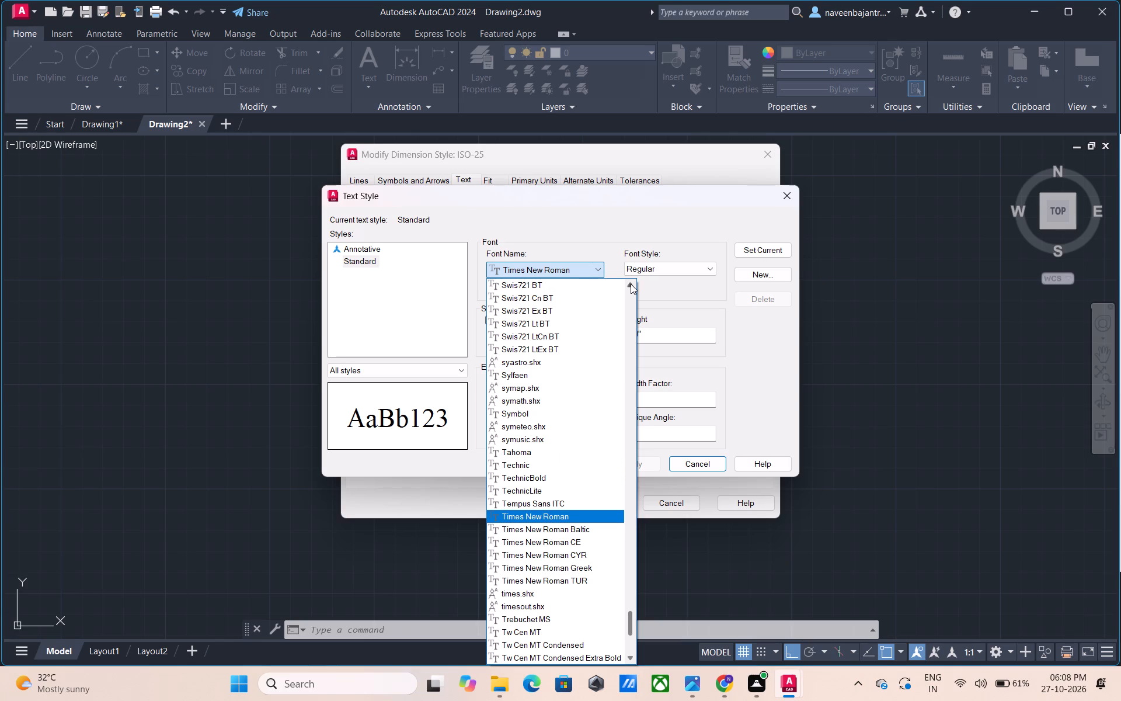
click(631, 284)
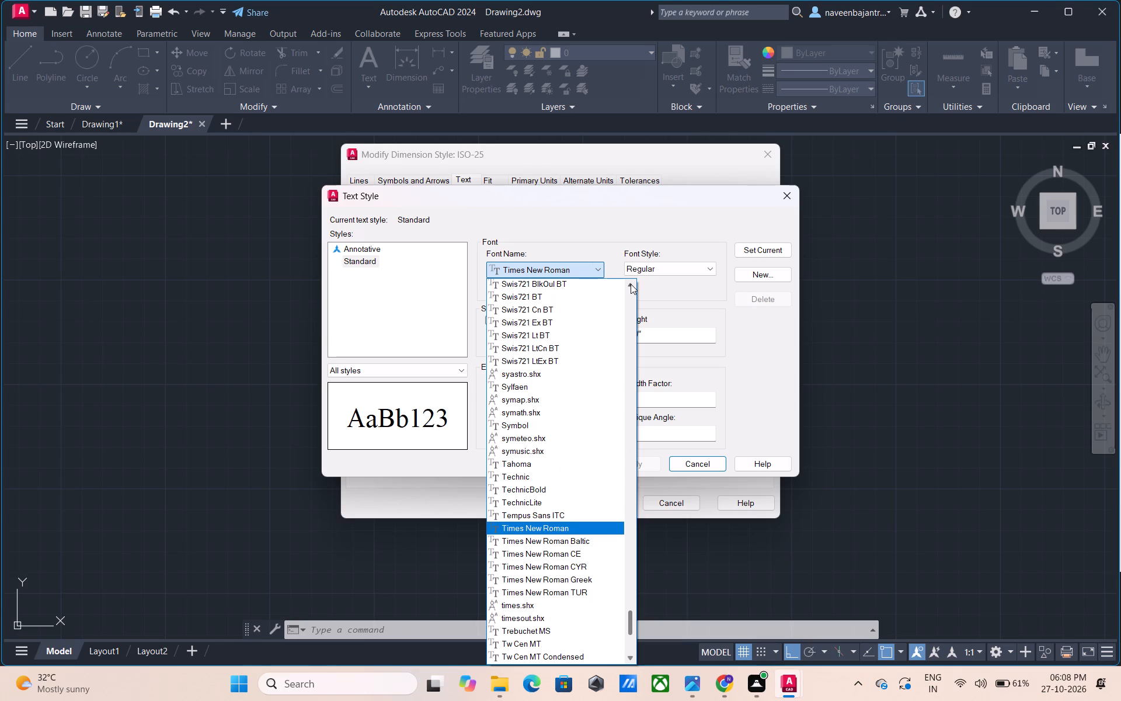
click(631, 284)
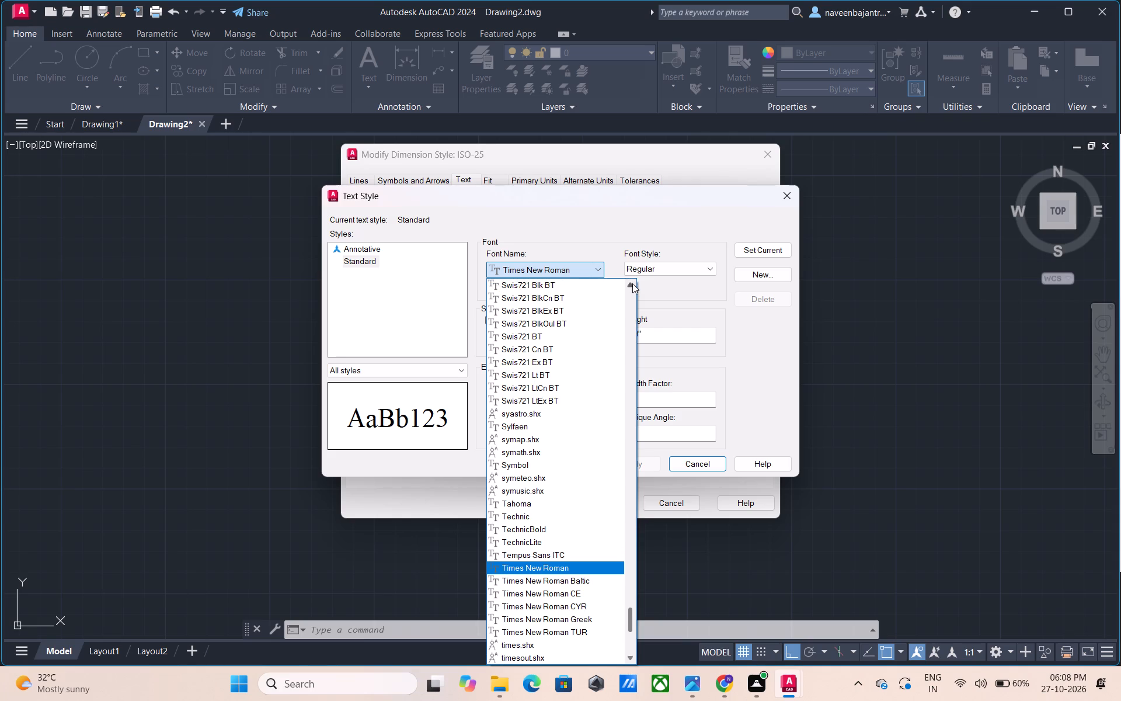
click(632, 283)
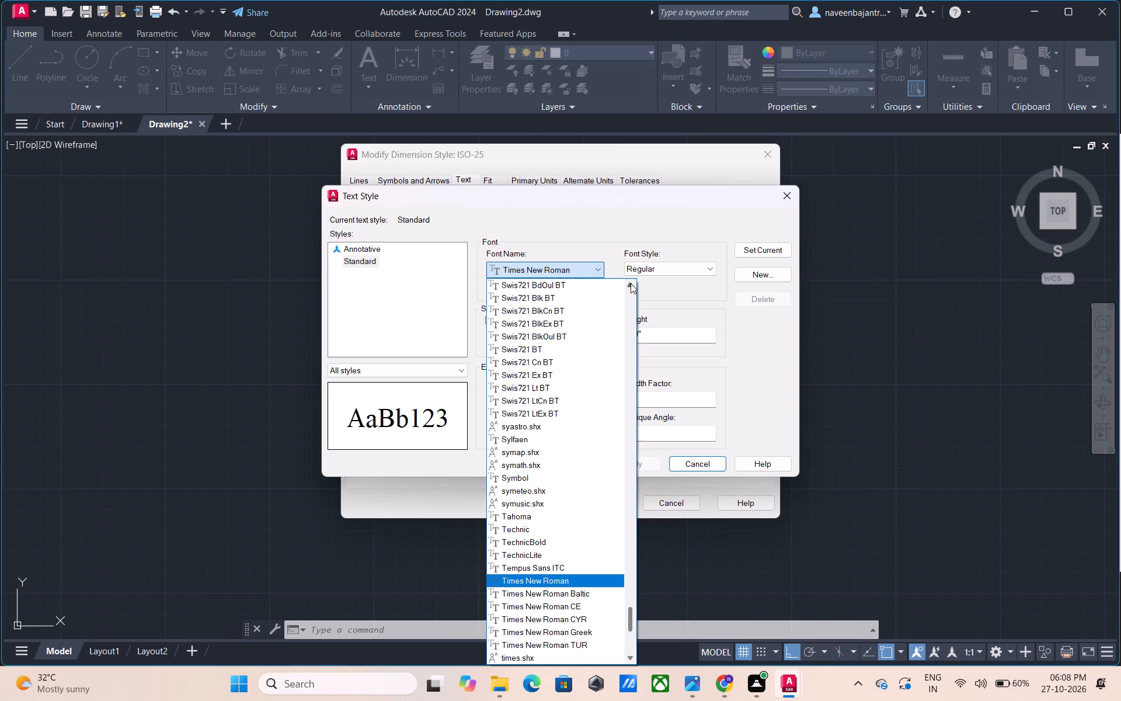
click(631, 283)
click(631, 283)
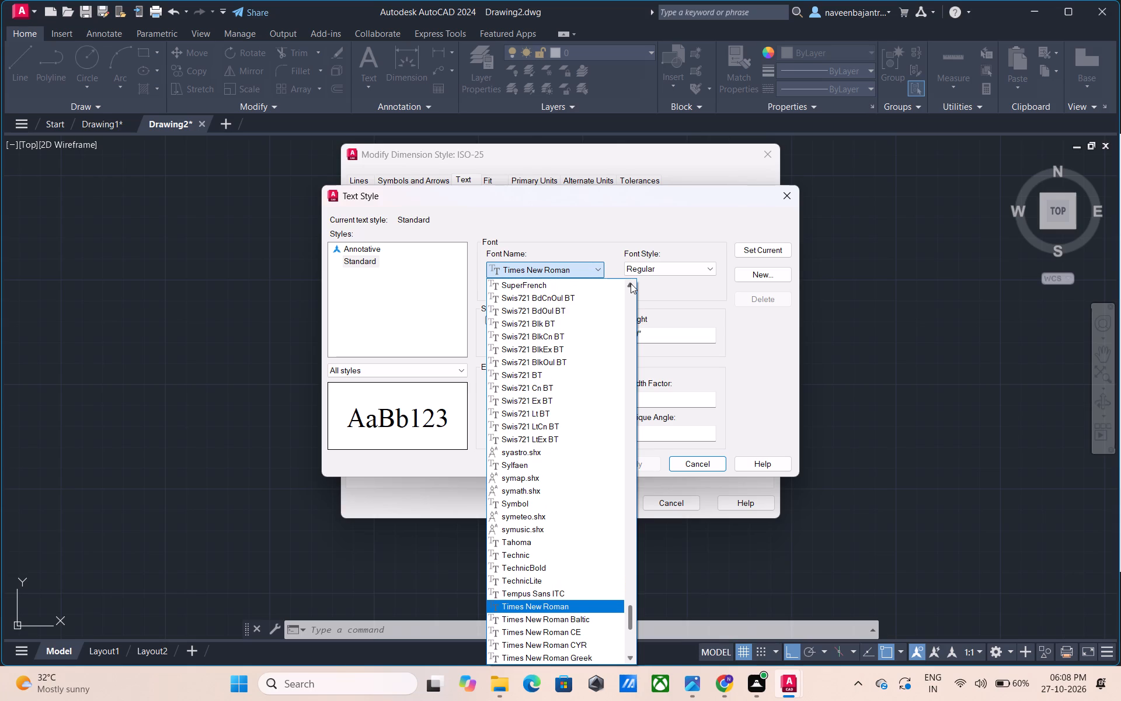
click(631, 283)
click(631, 283)
double_click(631, 283)
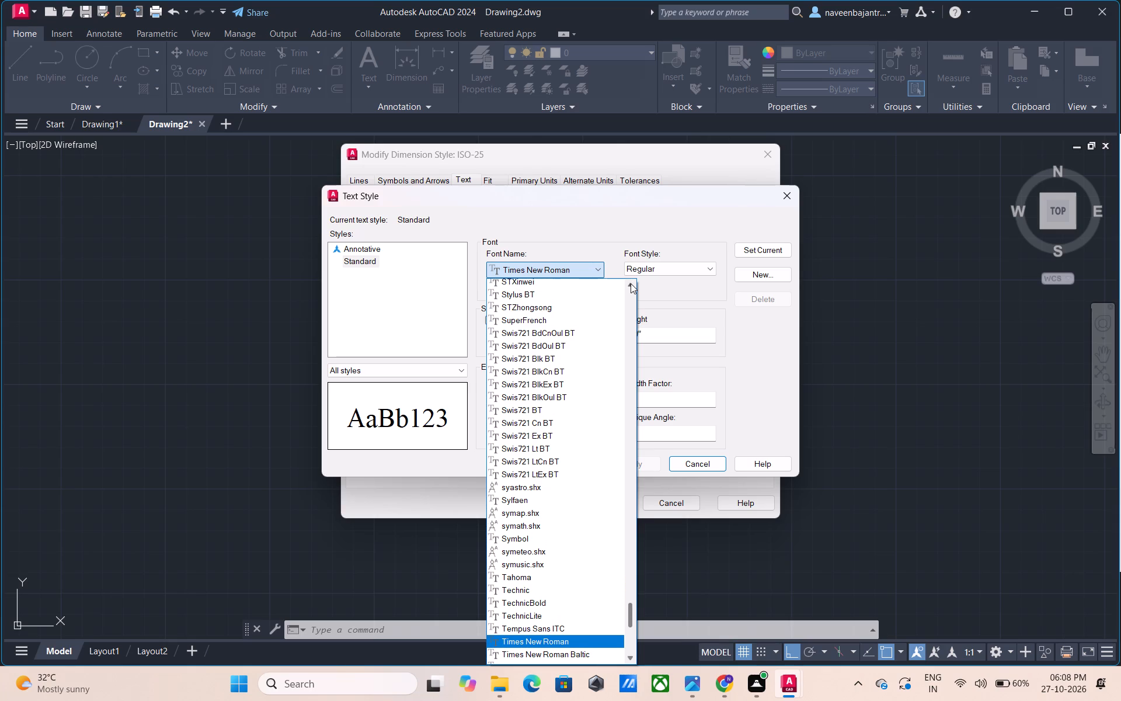
click(631, 283)
click(631, 283)
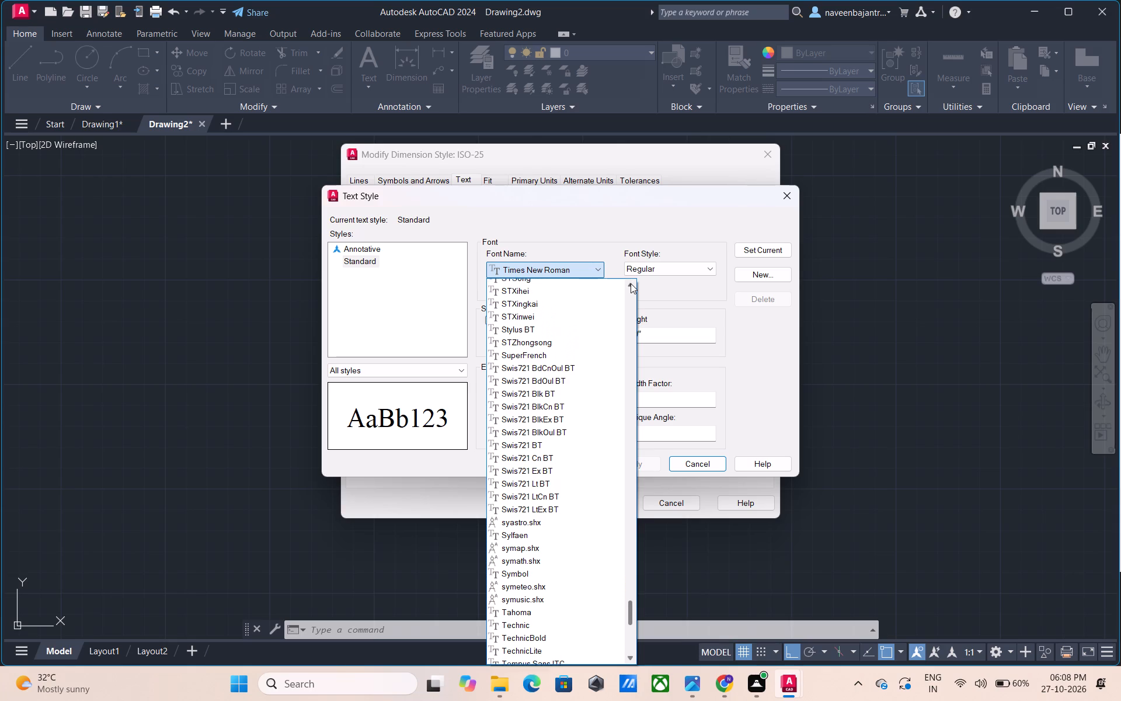
click(631, 282)
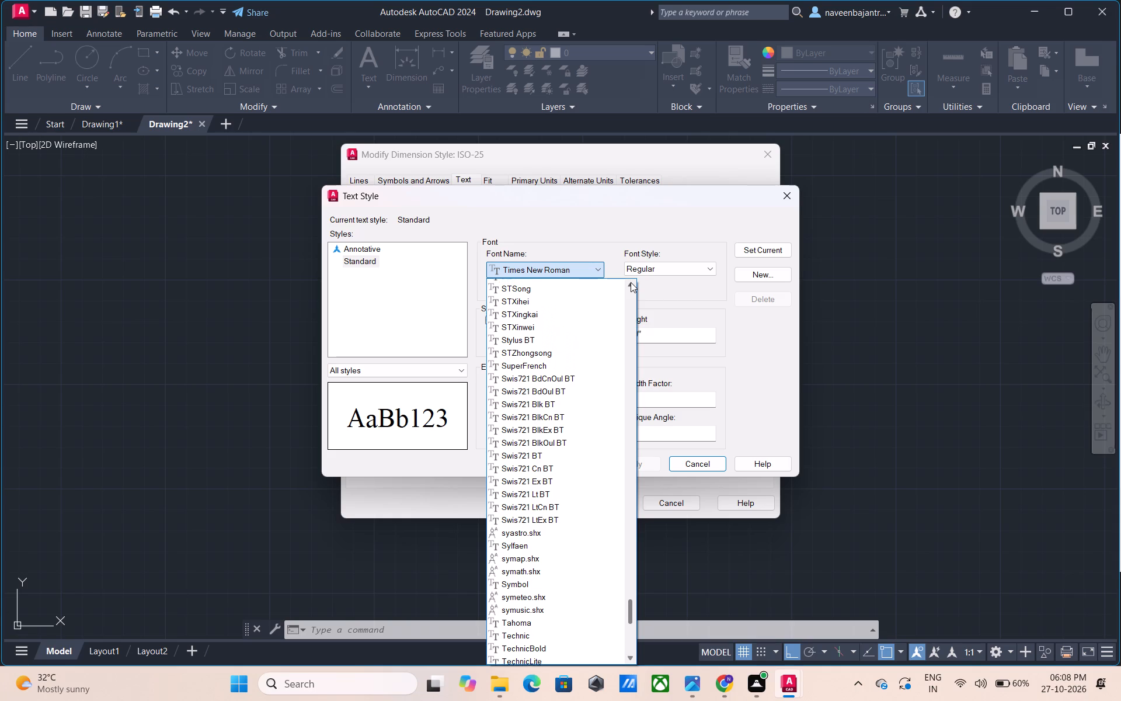
click(631, 282)
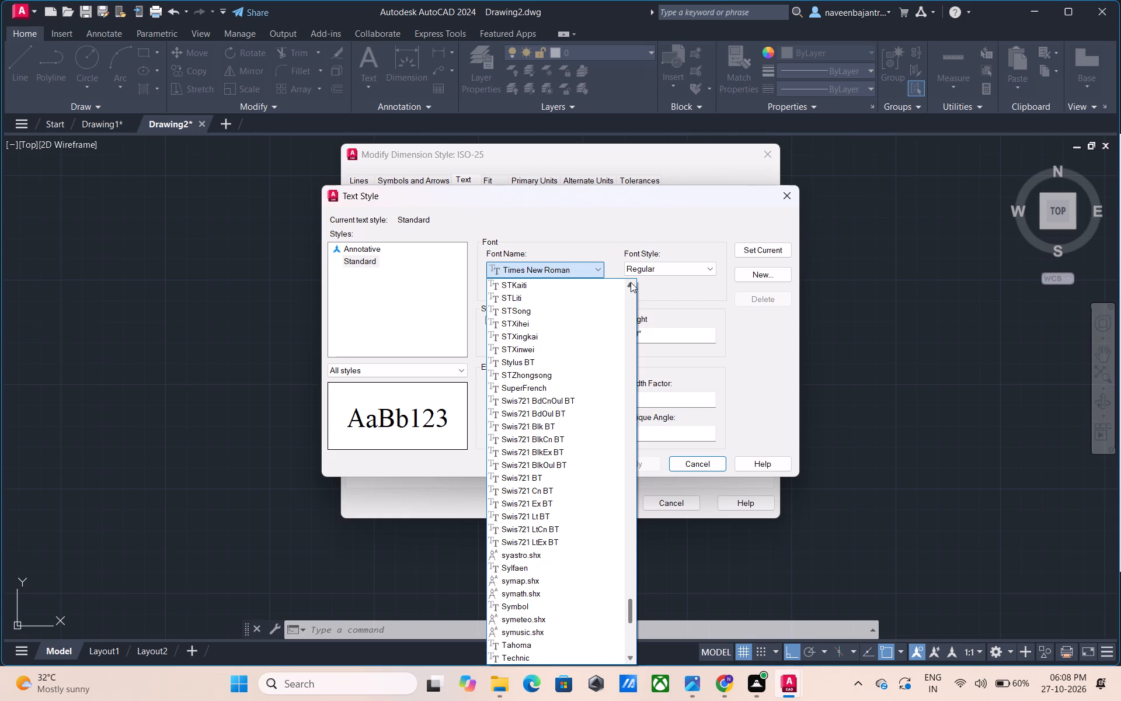
click(631, 282)
click(631, 282)
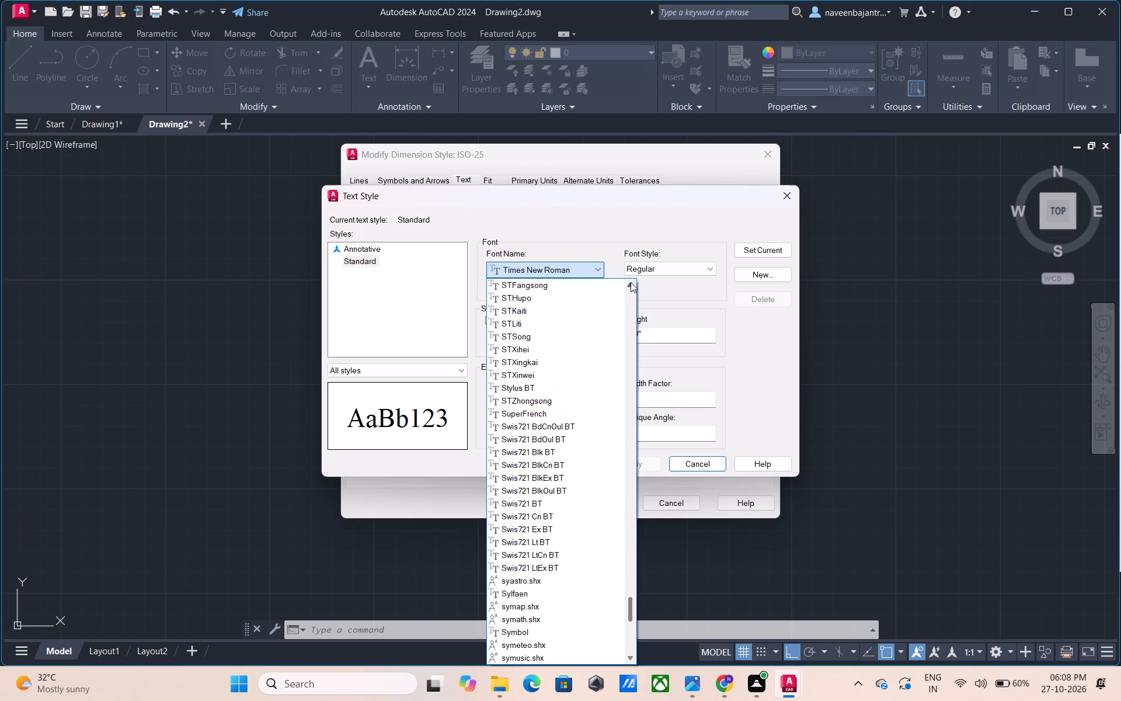
click(631, 282)
click(631, 282)
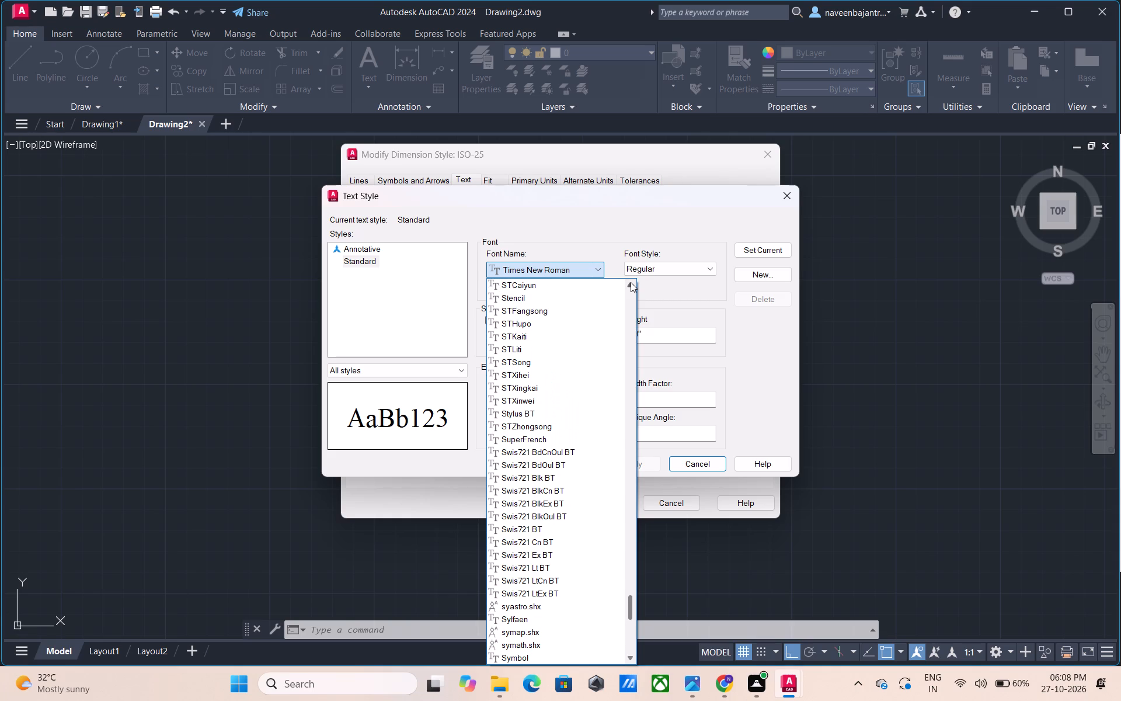
click(631, 282)
click(631, 282)
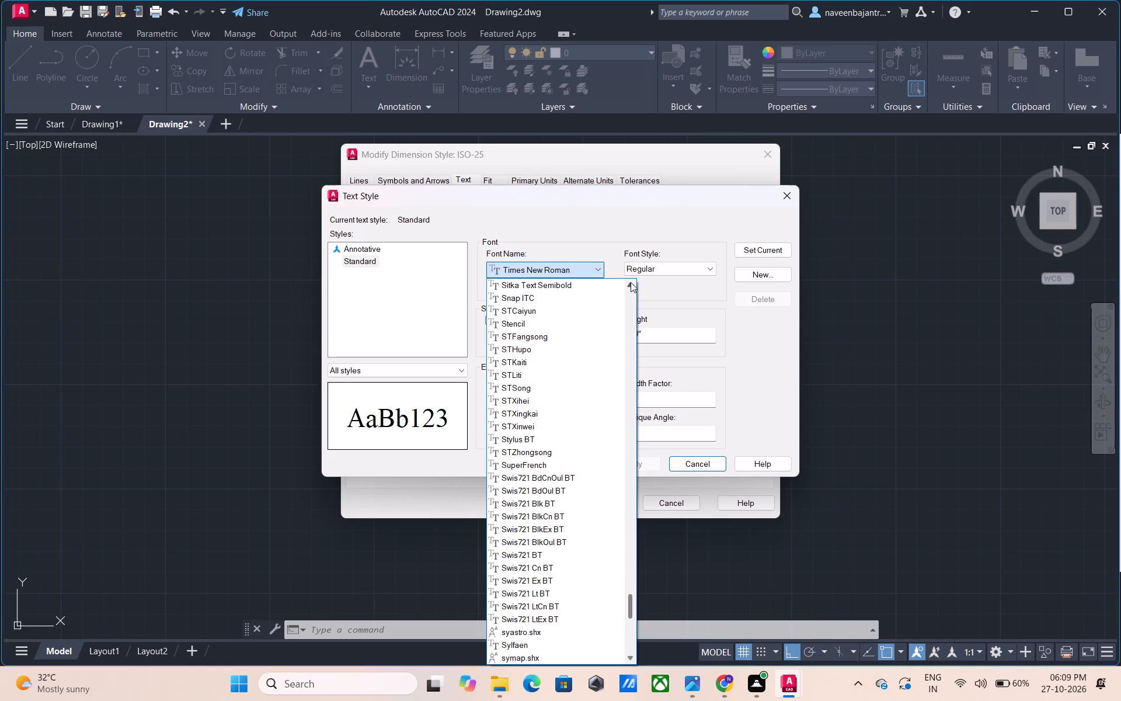
click(631, 283)
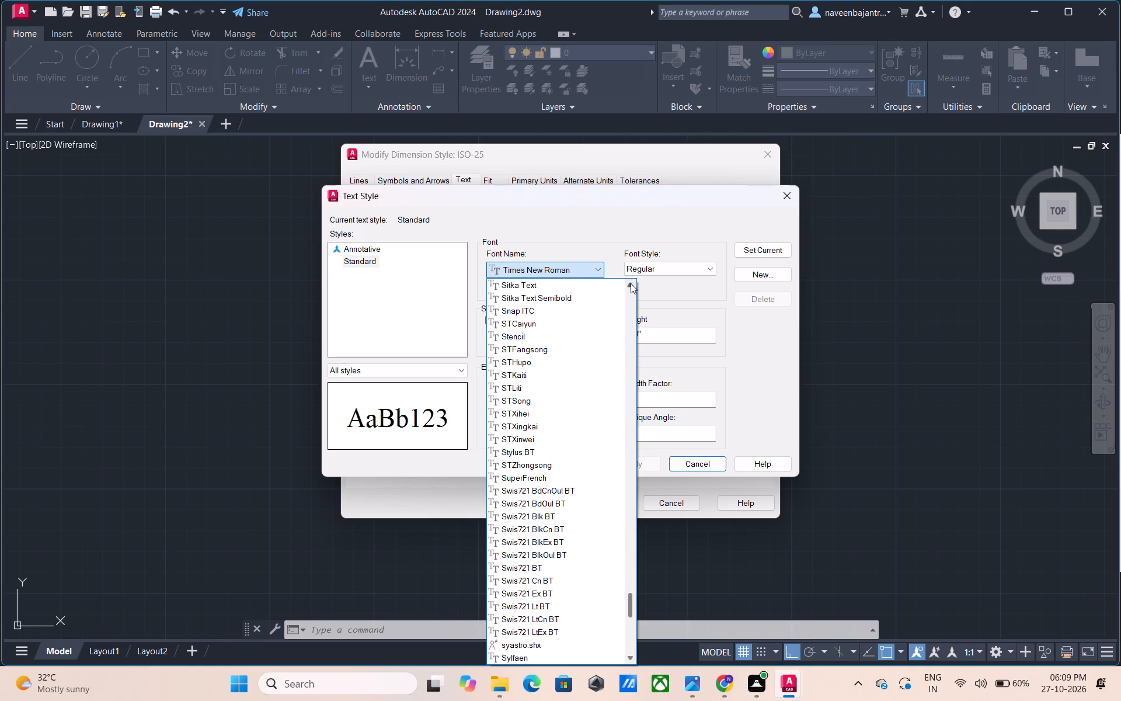
click(628, 283)
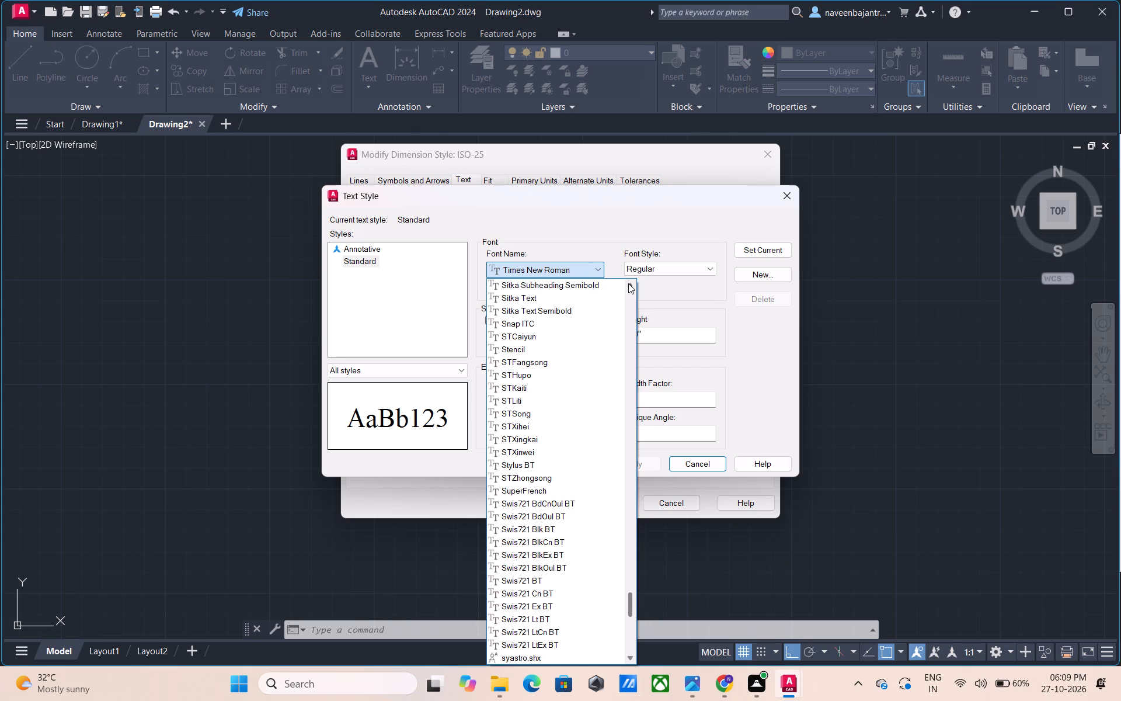
click(628, 283)
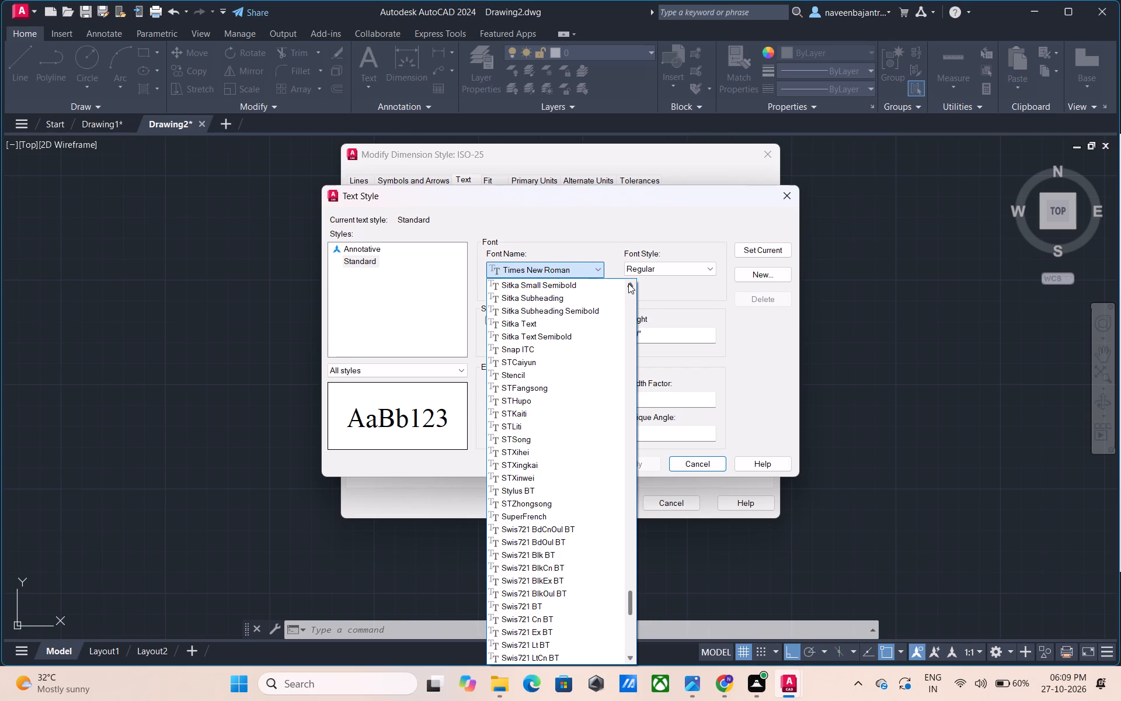
click(628, 283)
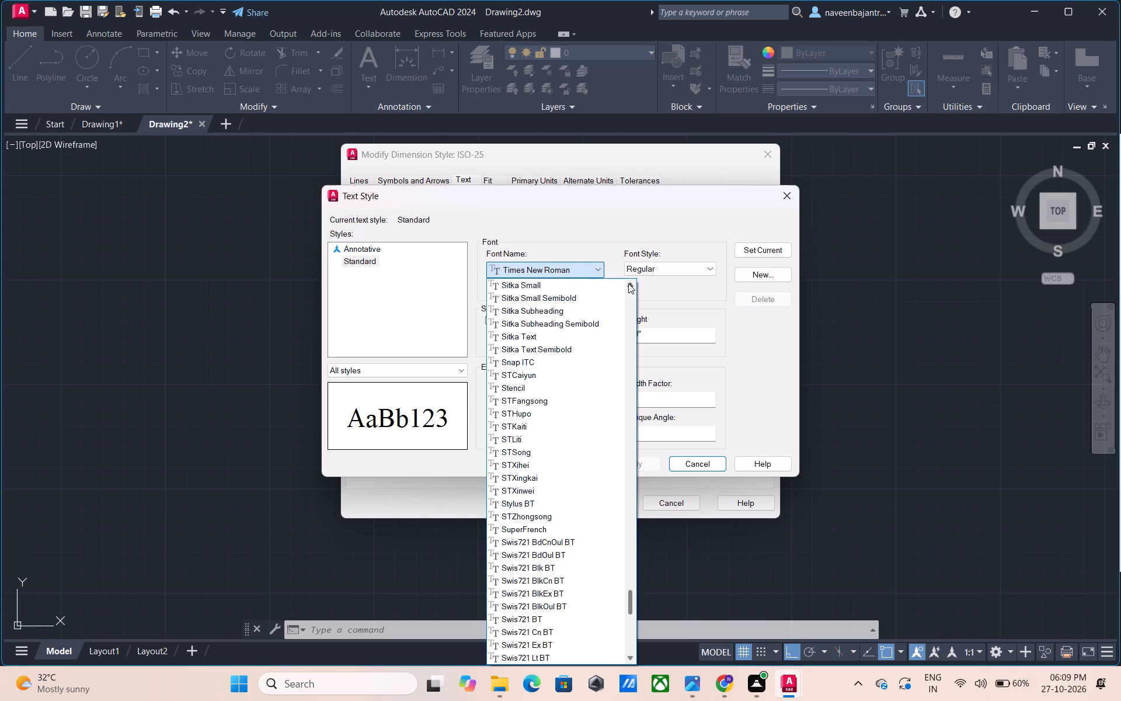
click(628, 283)
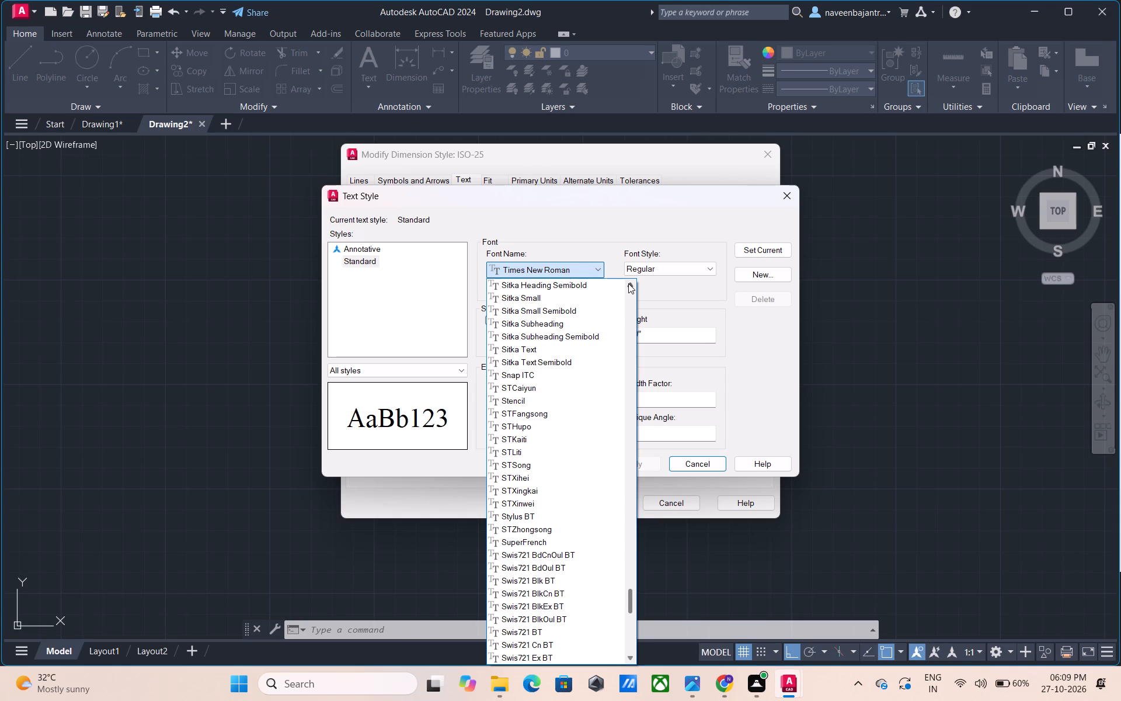
click(628, 283)
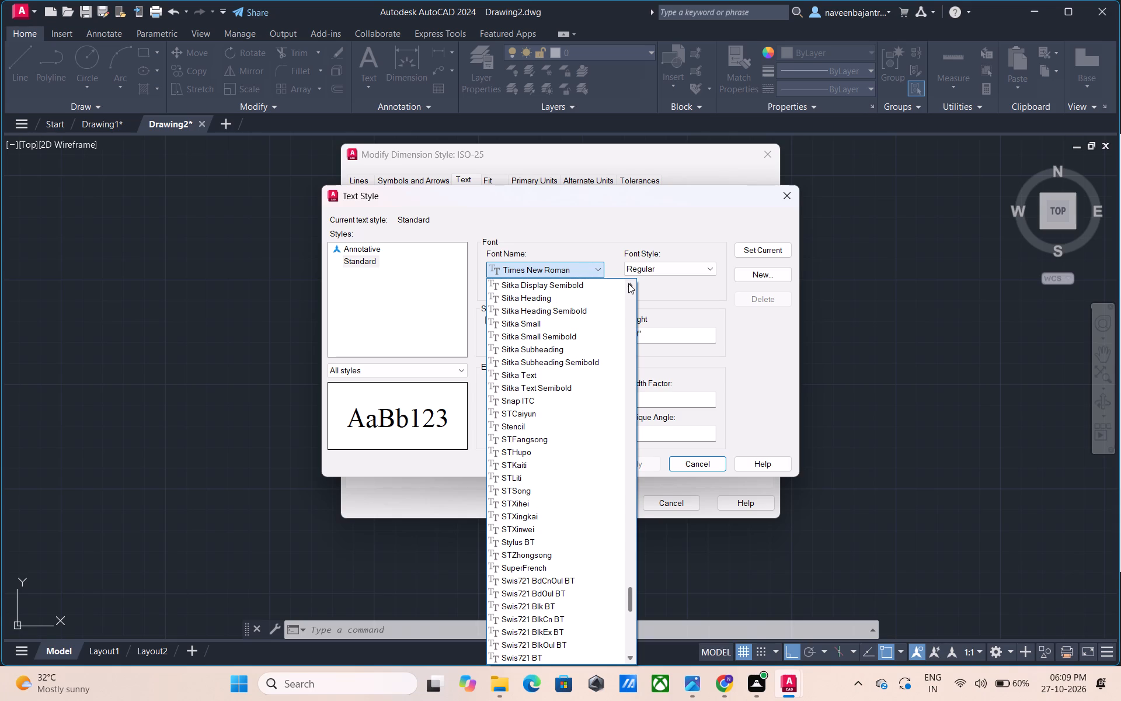
click(628, 283)
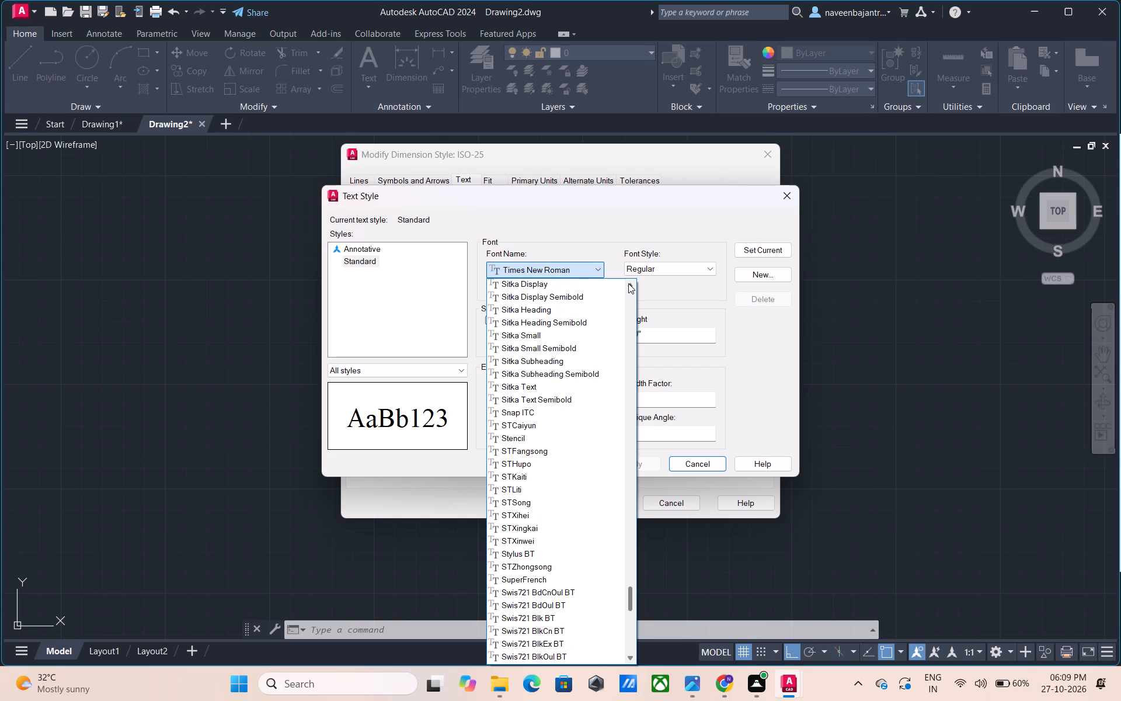
click(629, 282)
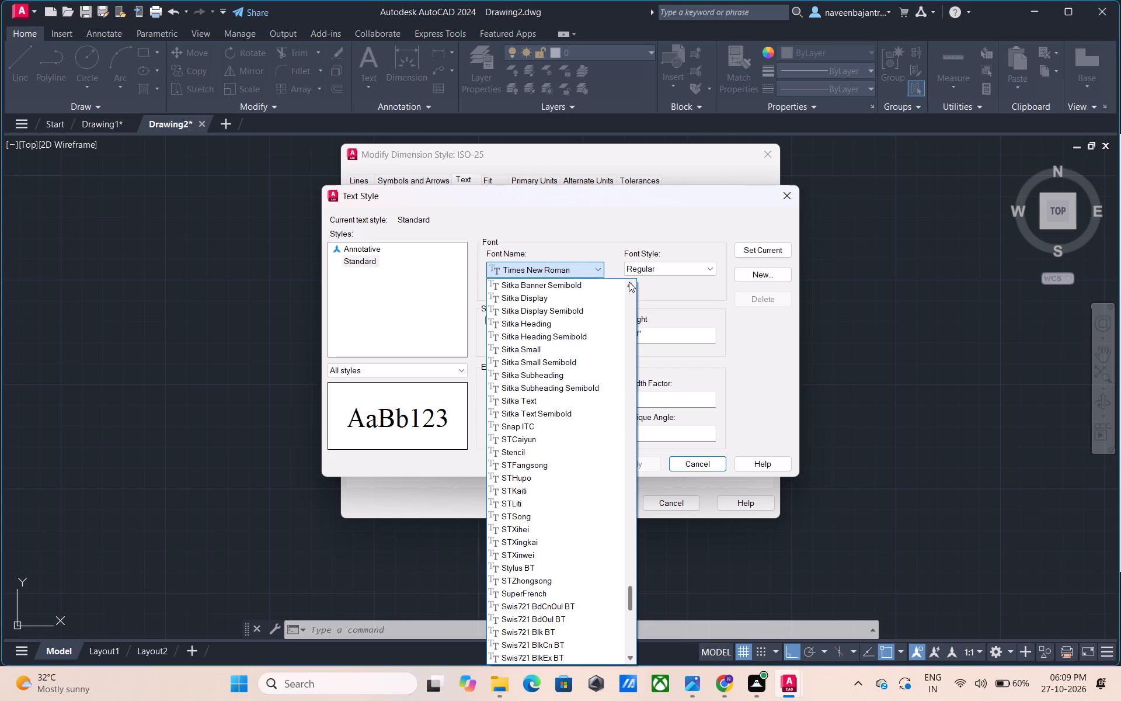
click(629, 282)
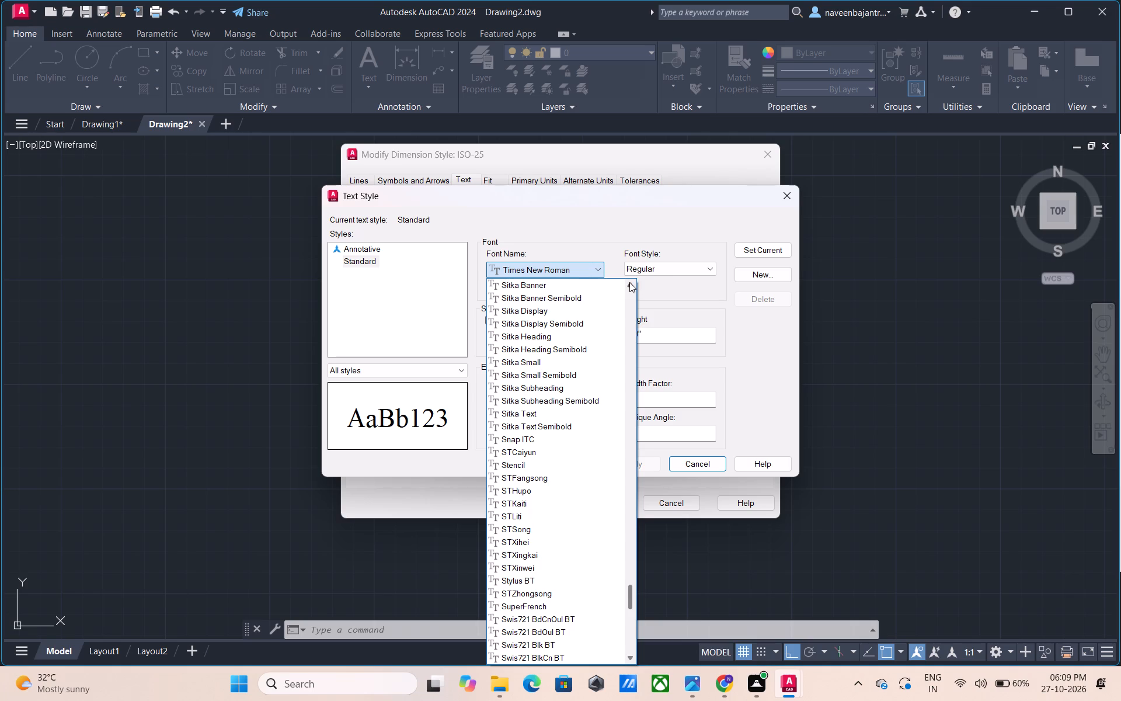
click(629, 282)
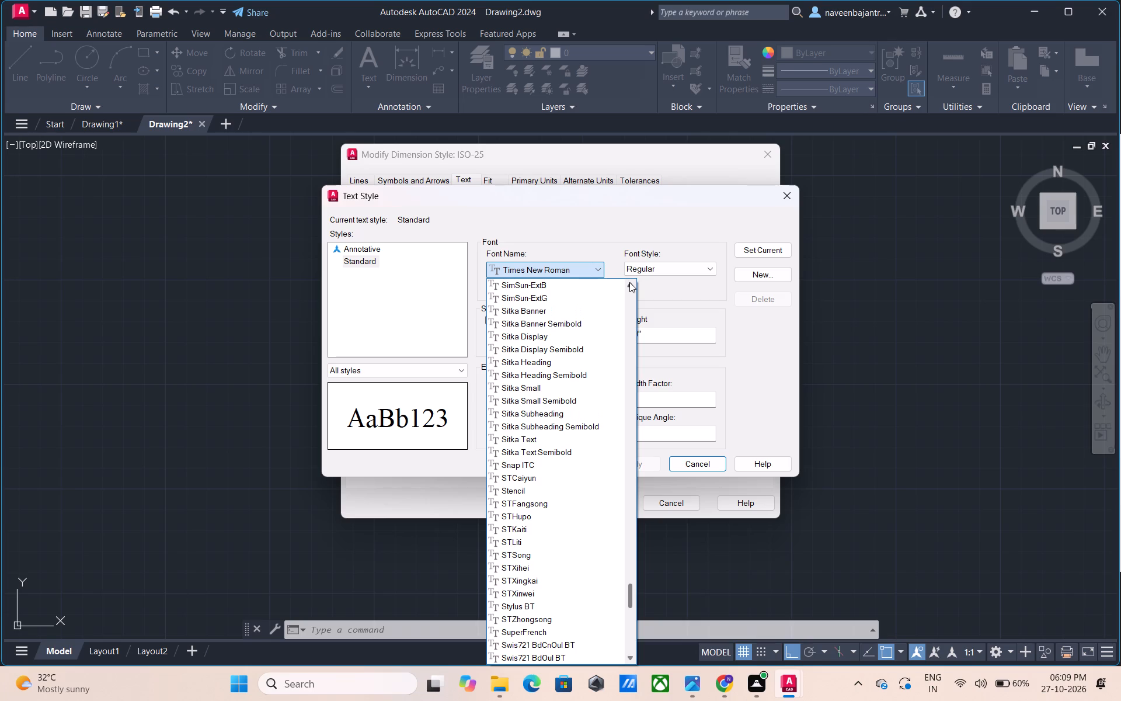
click(629, 282)
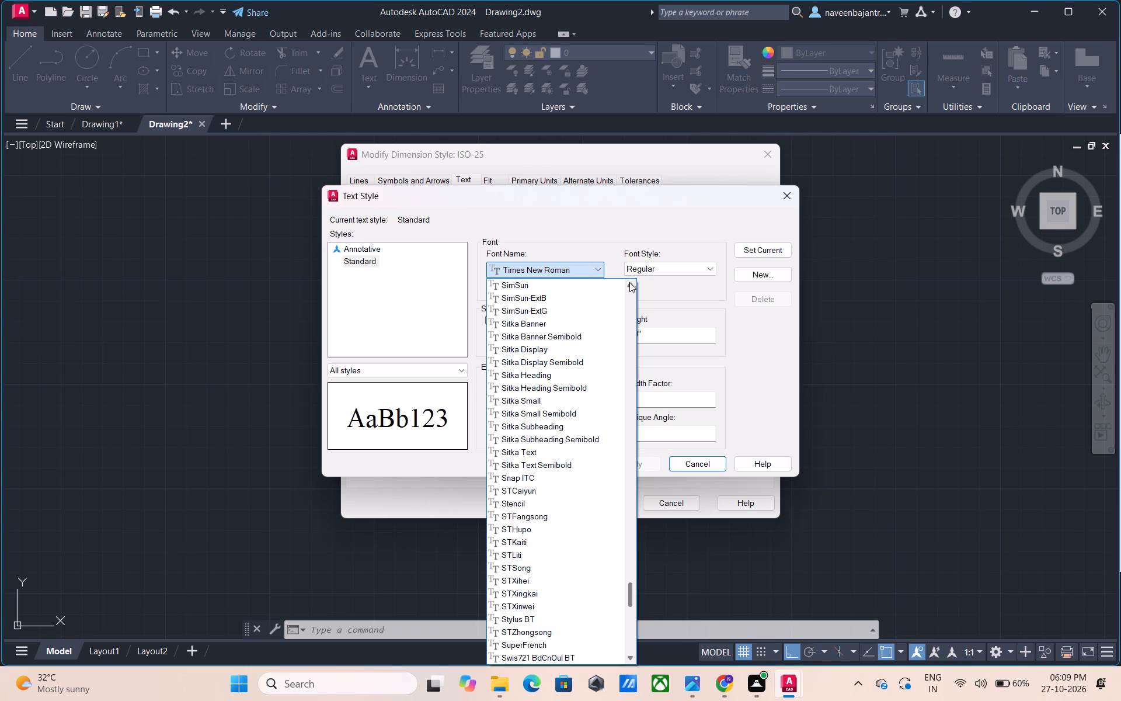
Browse the Standard text style's font choices backwards from SimSun through the Segoe UI Variable fonts for a suitable one.
click(629, 282)
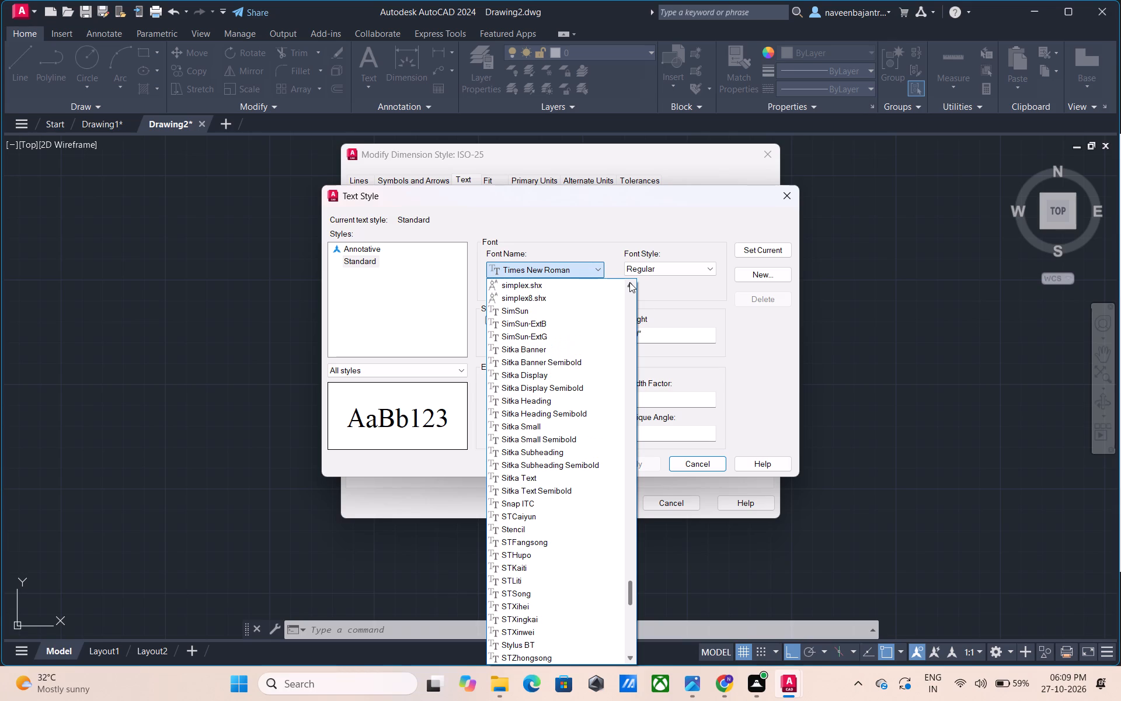
click(629, 282)
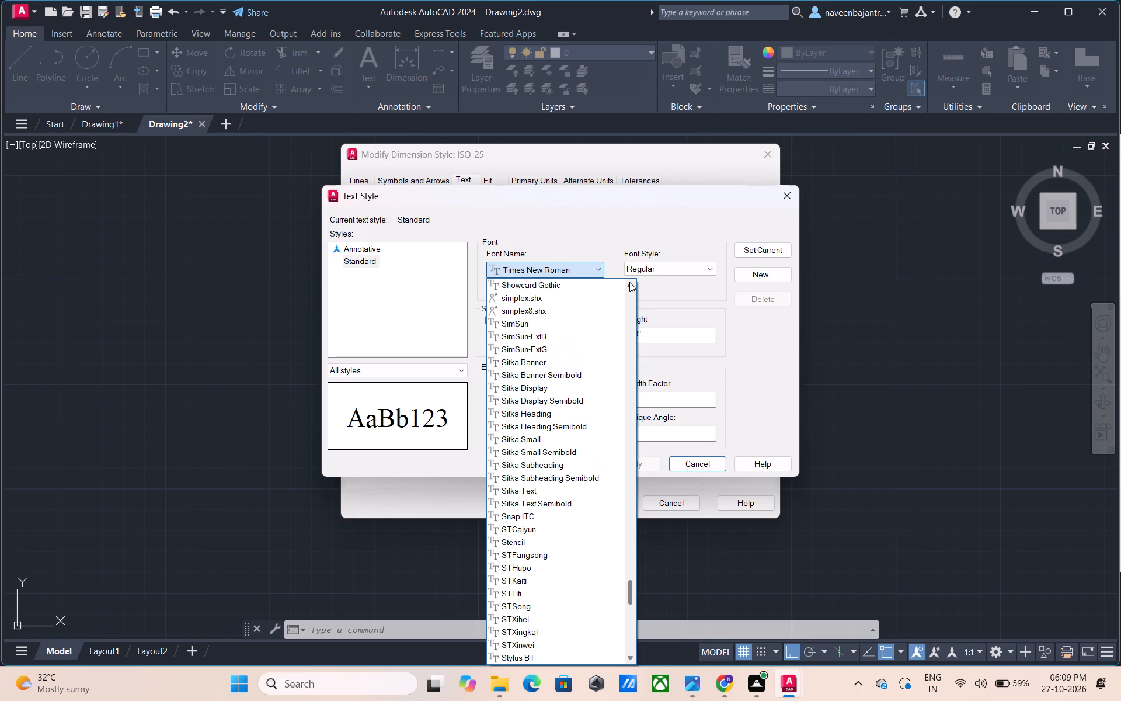
click(629, 282)
click(629, 282)
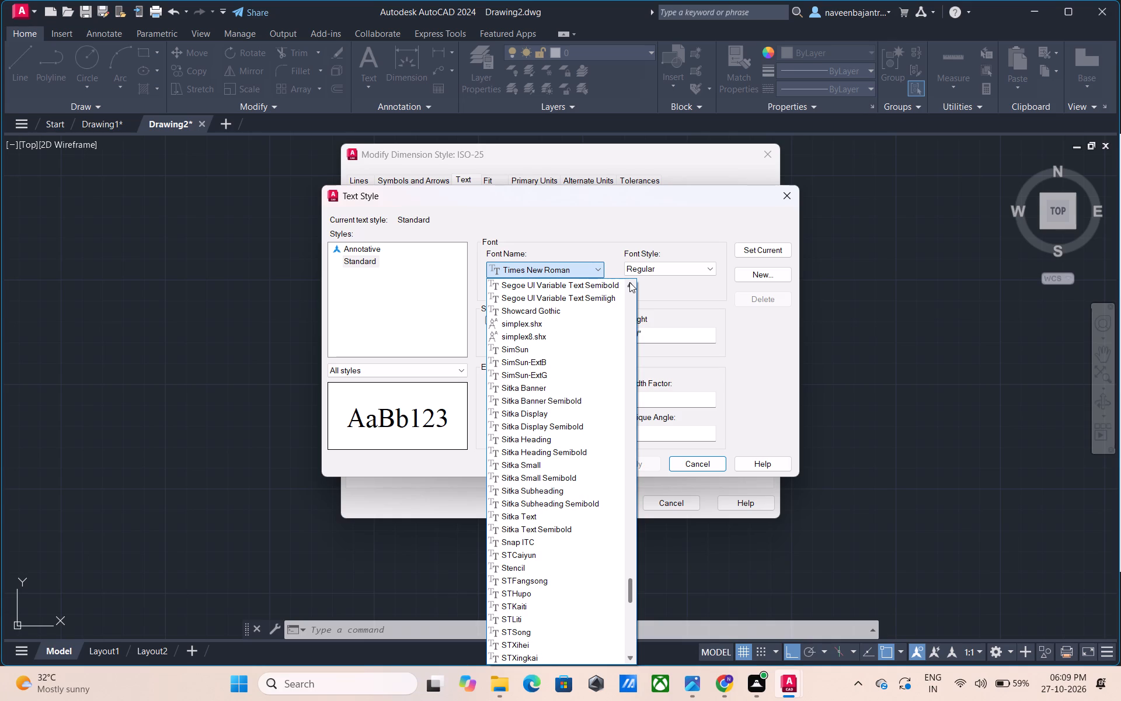
click(629, 282)
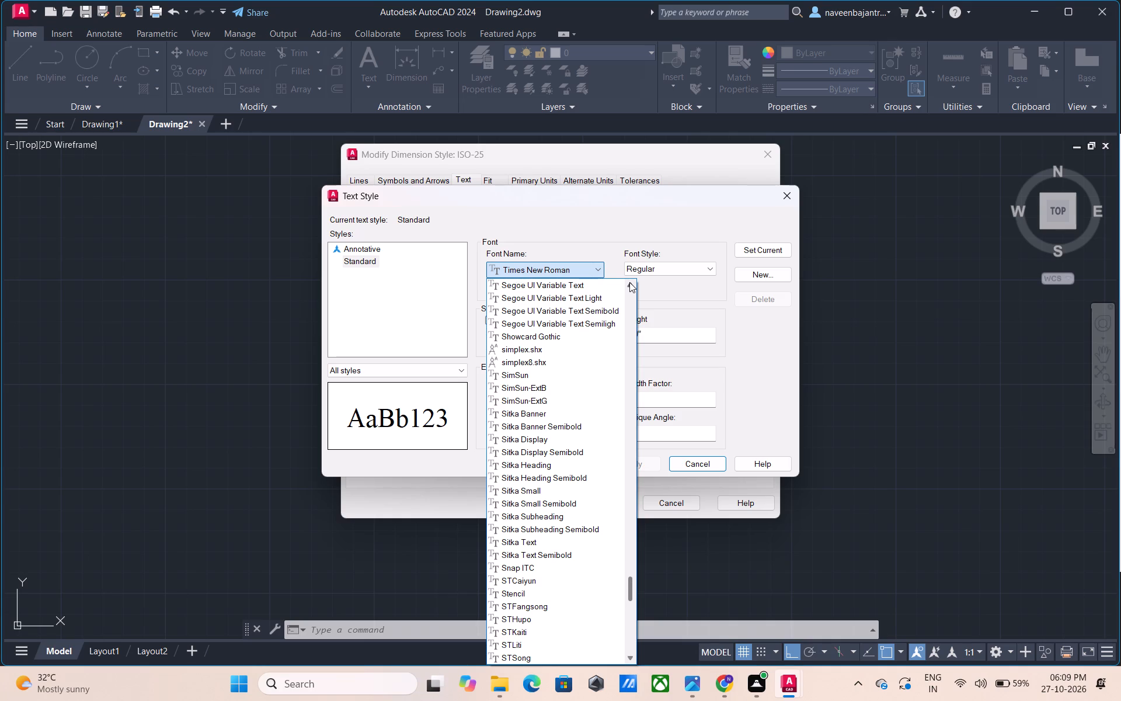
click(635, 279)
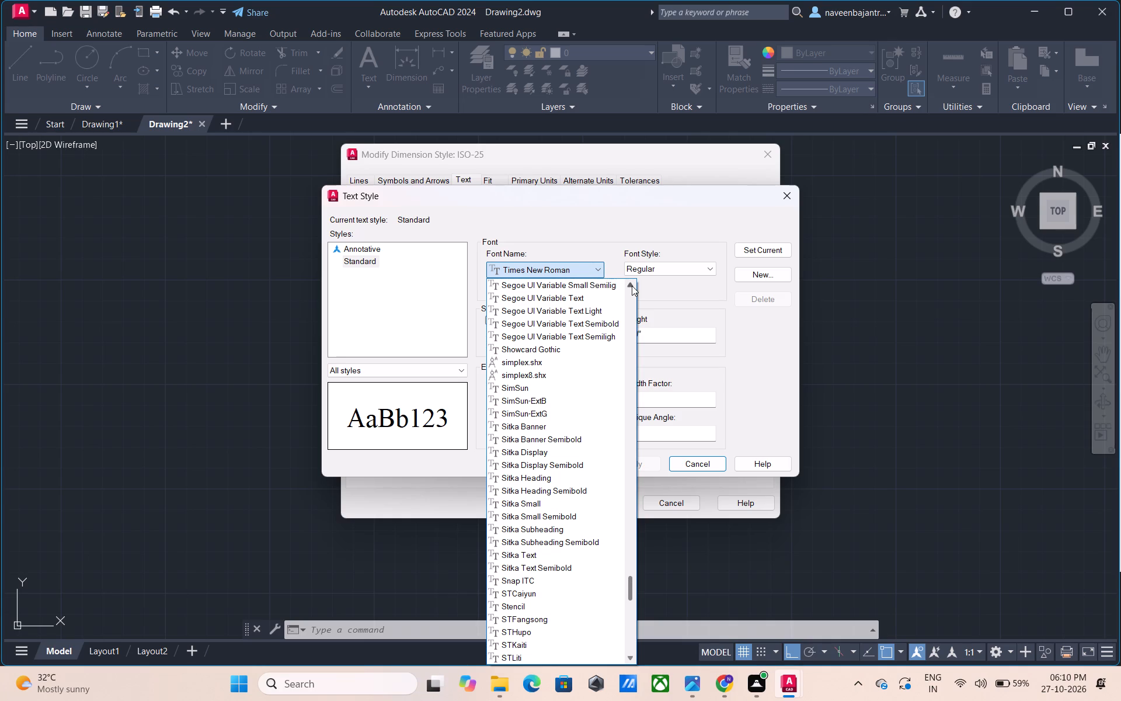
click(632, 286)
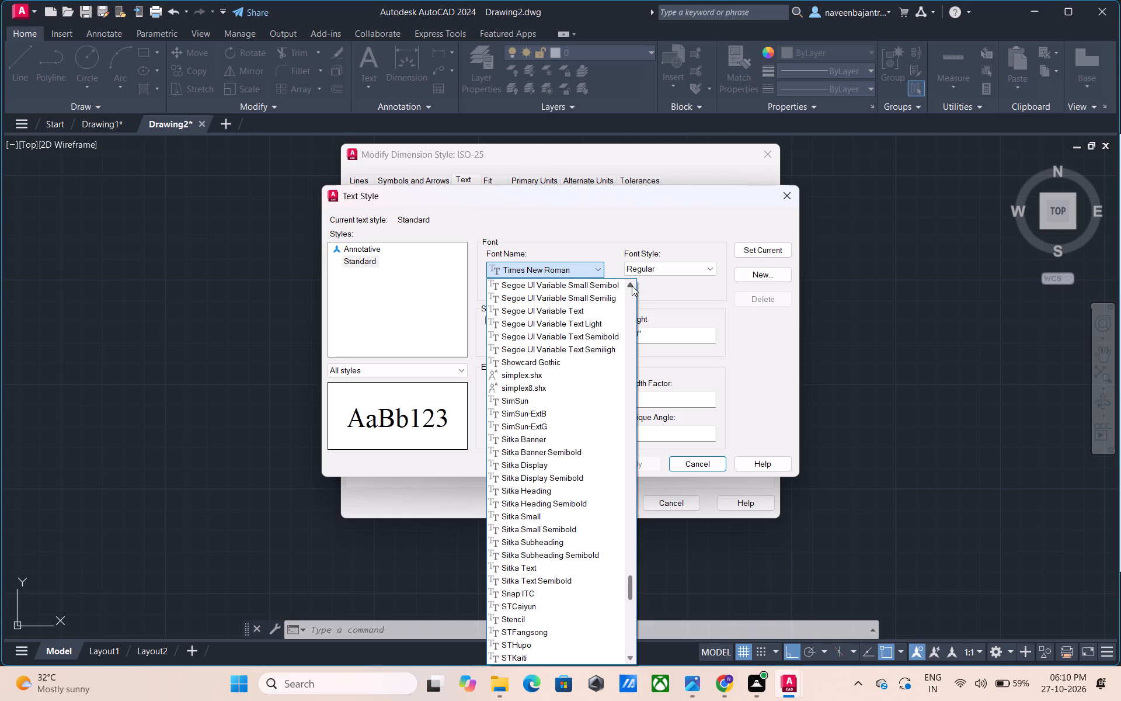
click(631, 282)
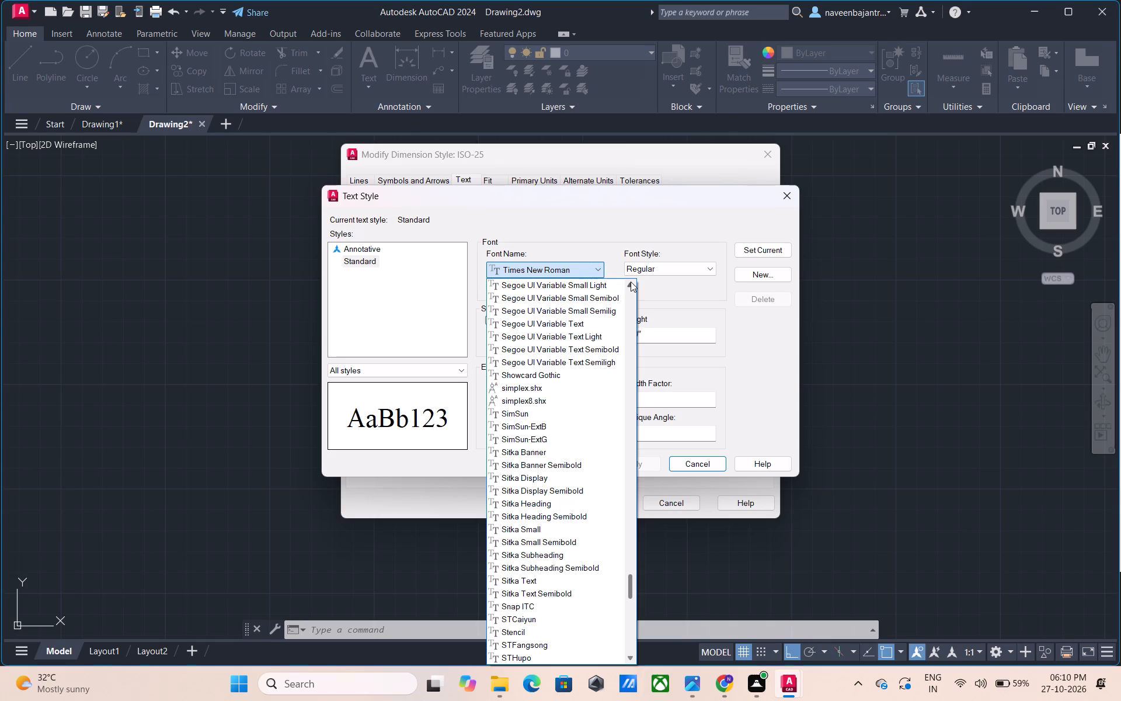
click(631, 282)
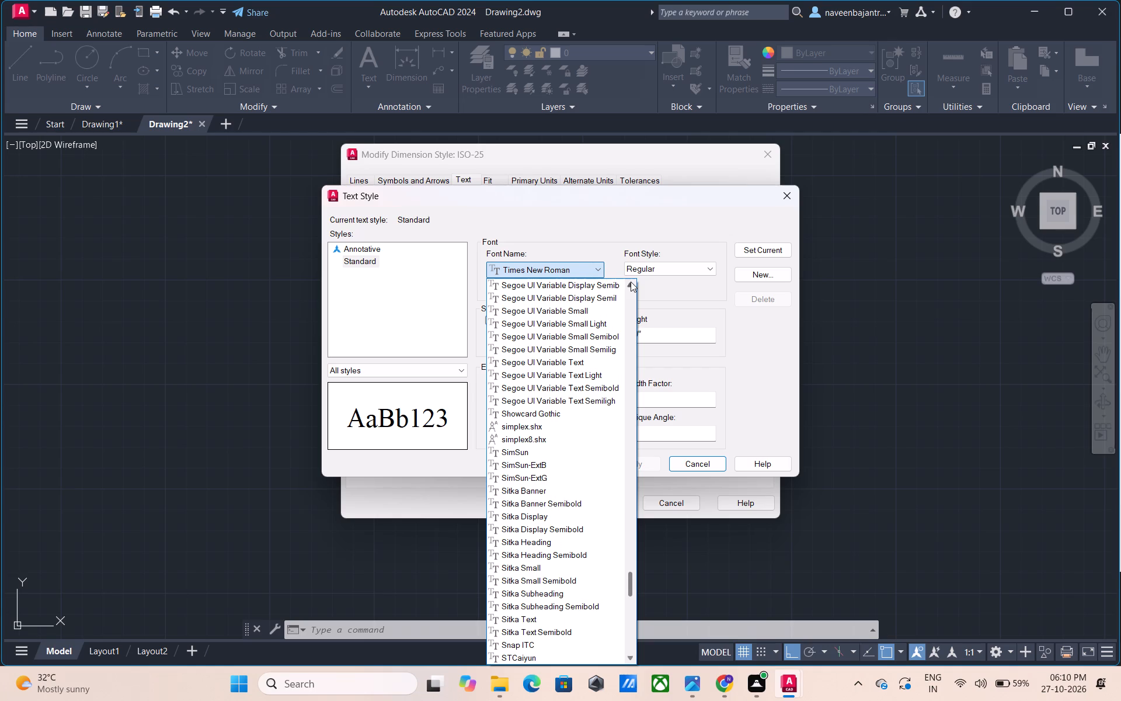
click(629, 283)
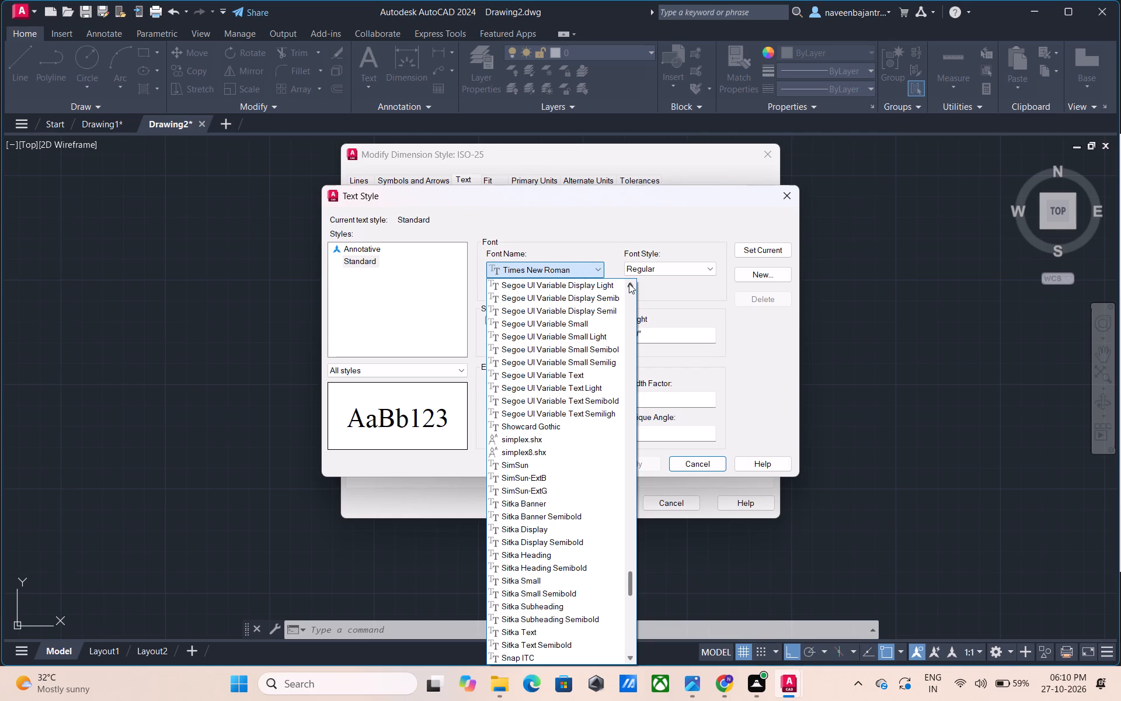
click(629, 283)
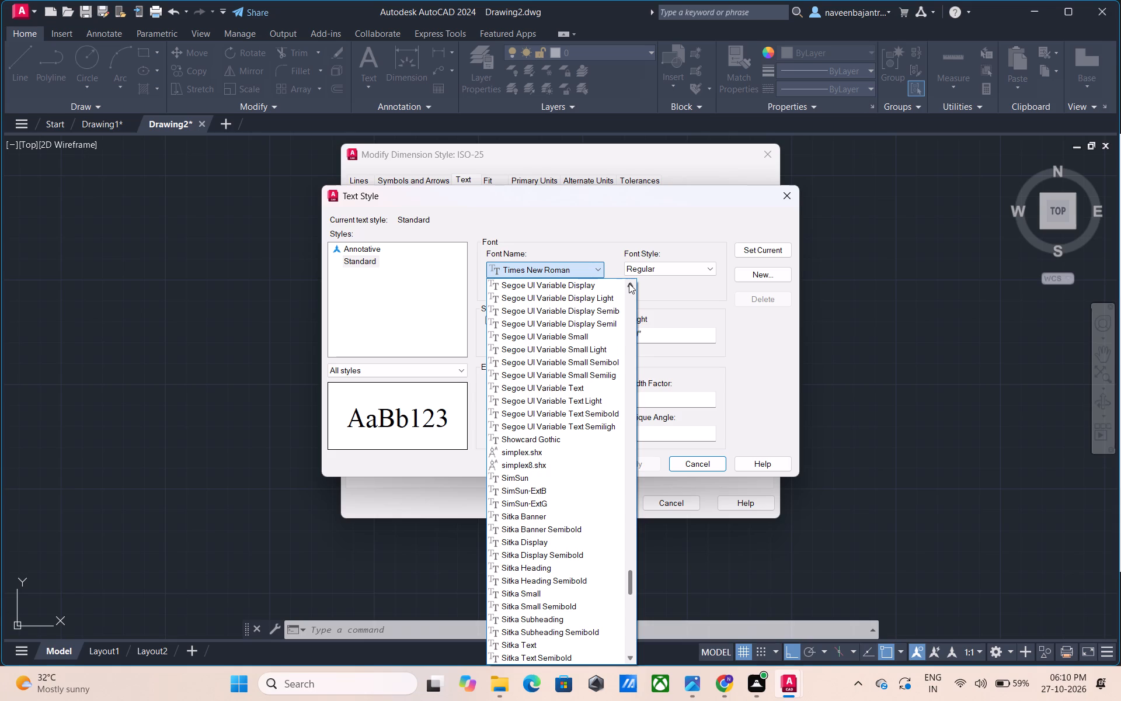
click(629, 283)
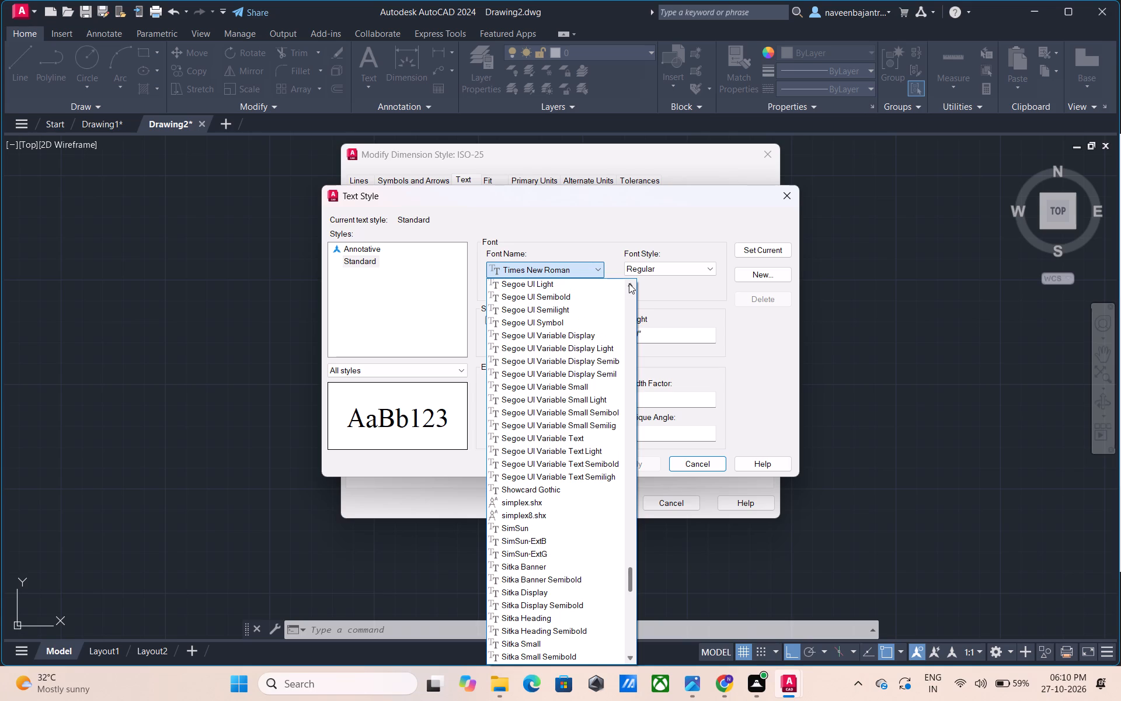
Continue browsing the Standard text style's fonts backwards from the Segoe UI fonts to the Romantic and romant.shx range.
click(629, 283)
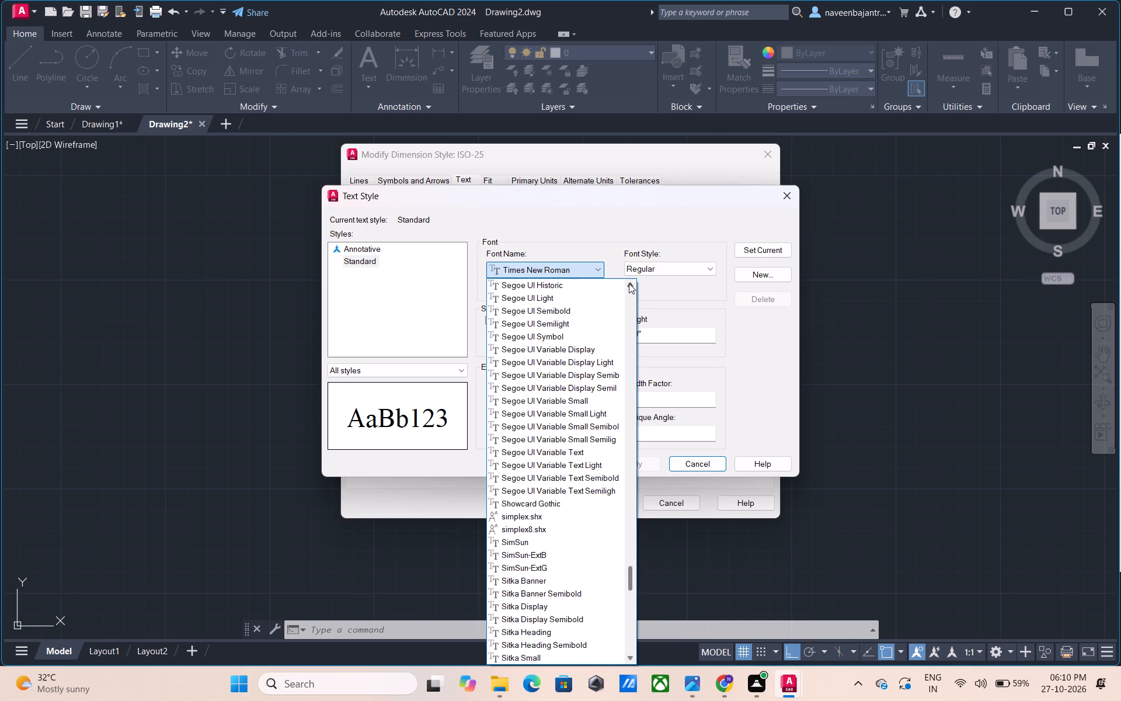
click(629, 283)
click(629, 283)
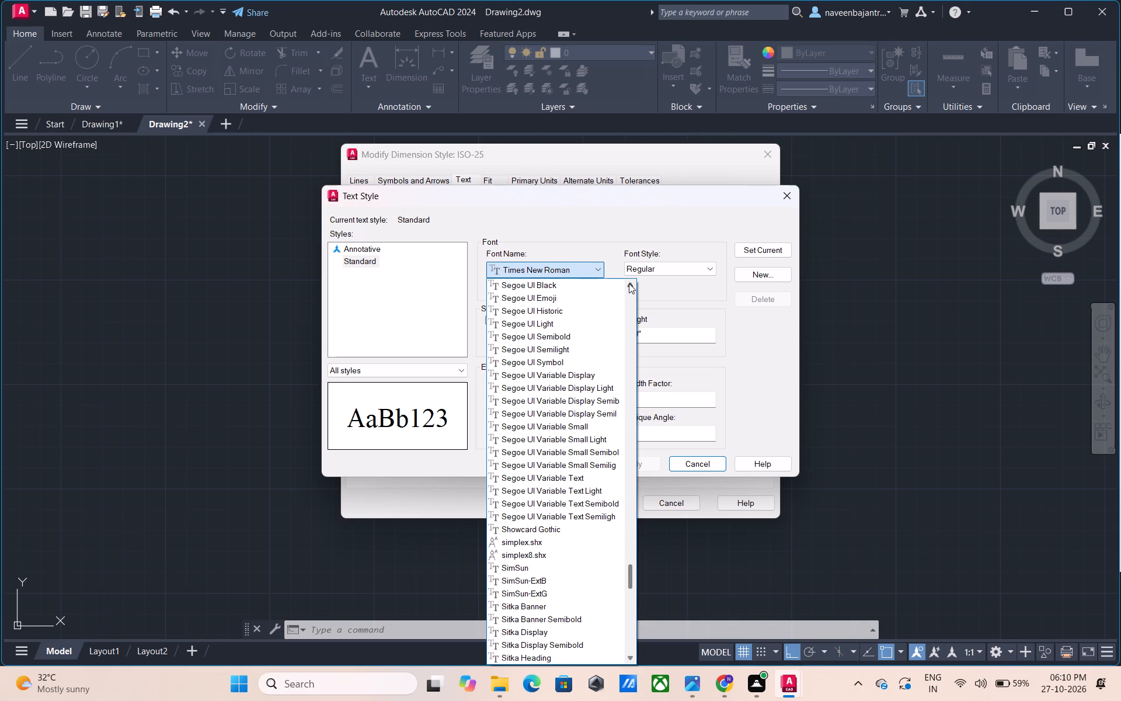
click(629, 283)
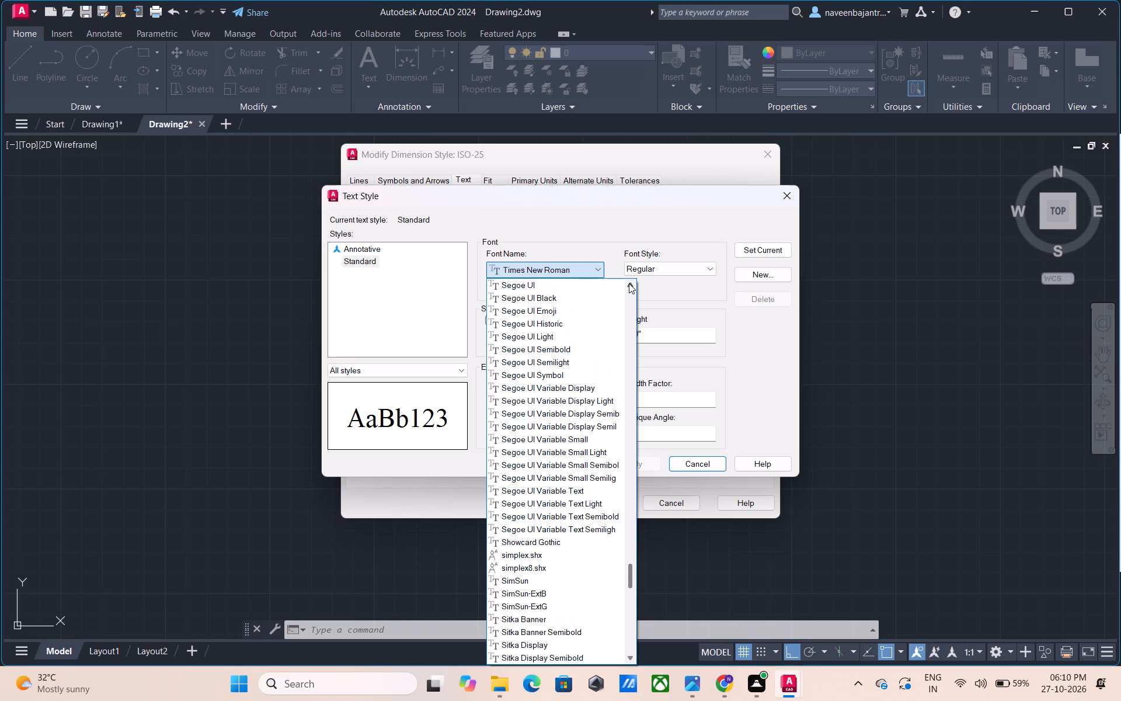
click(629, 283)
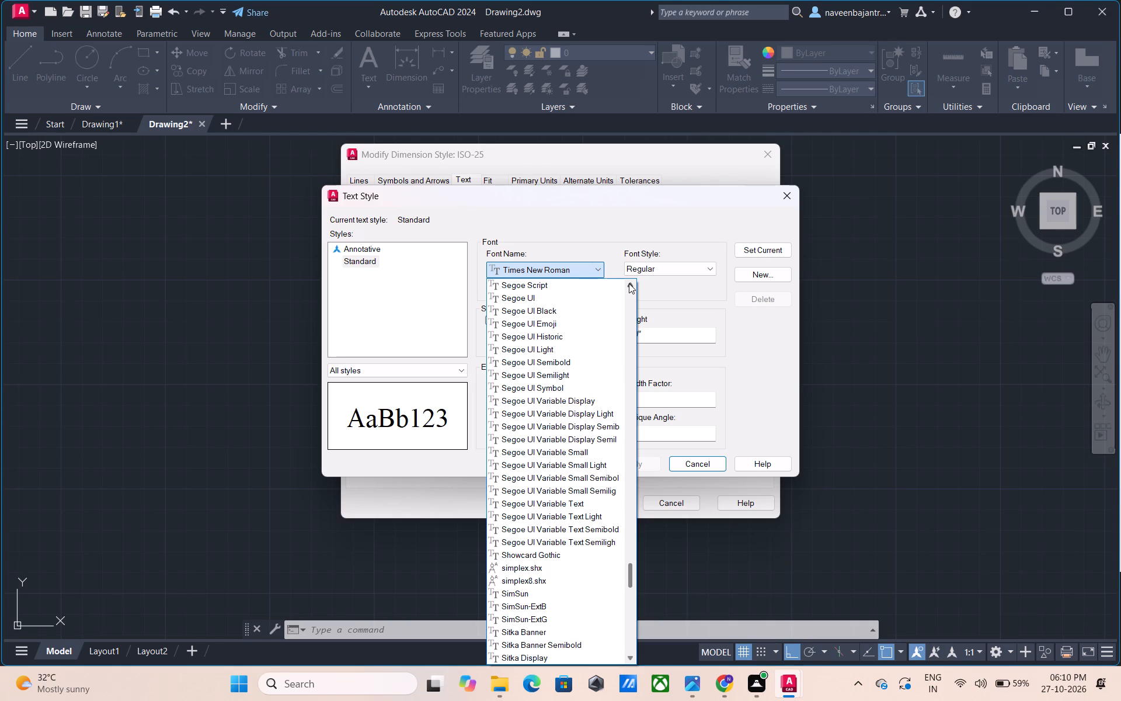
click(629, 283)
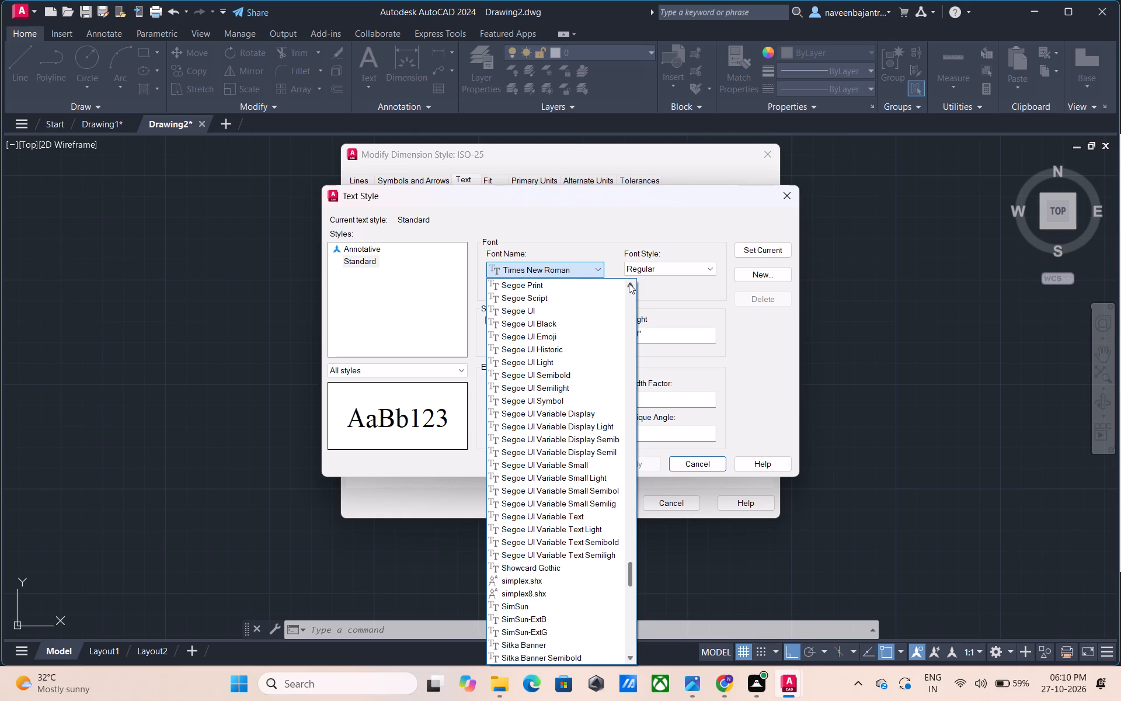
click(629, 283)
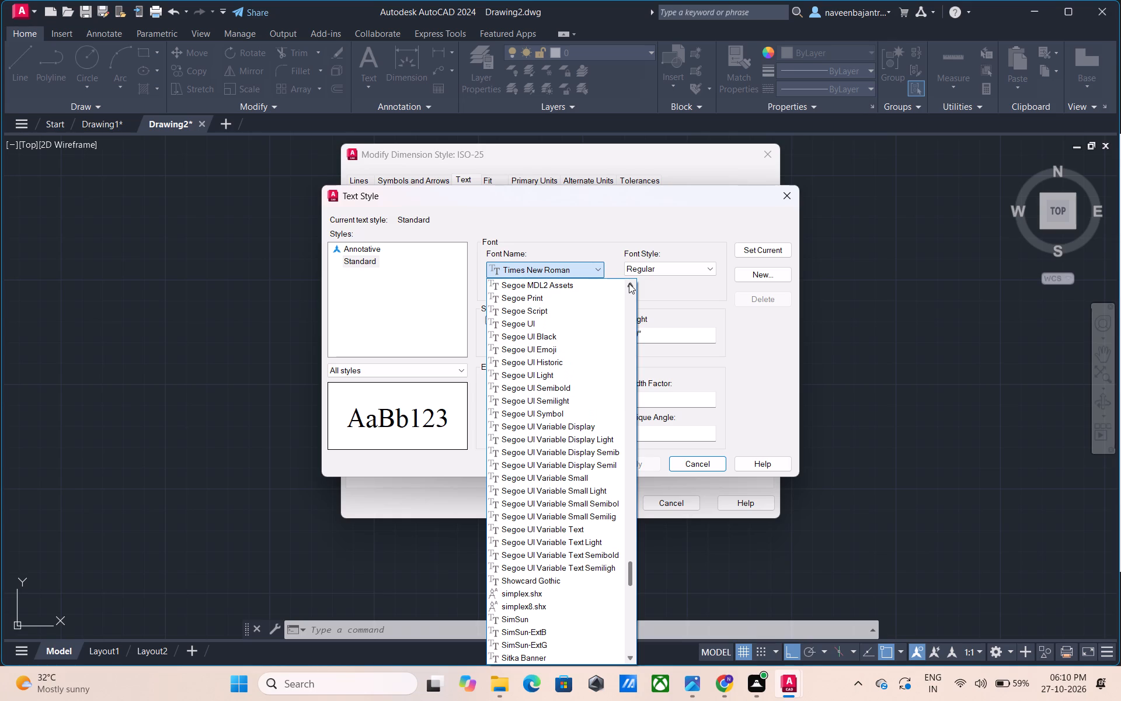
click(629, 283)
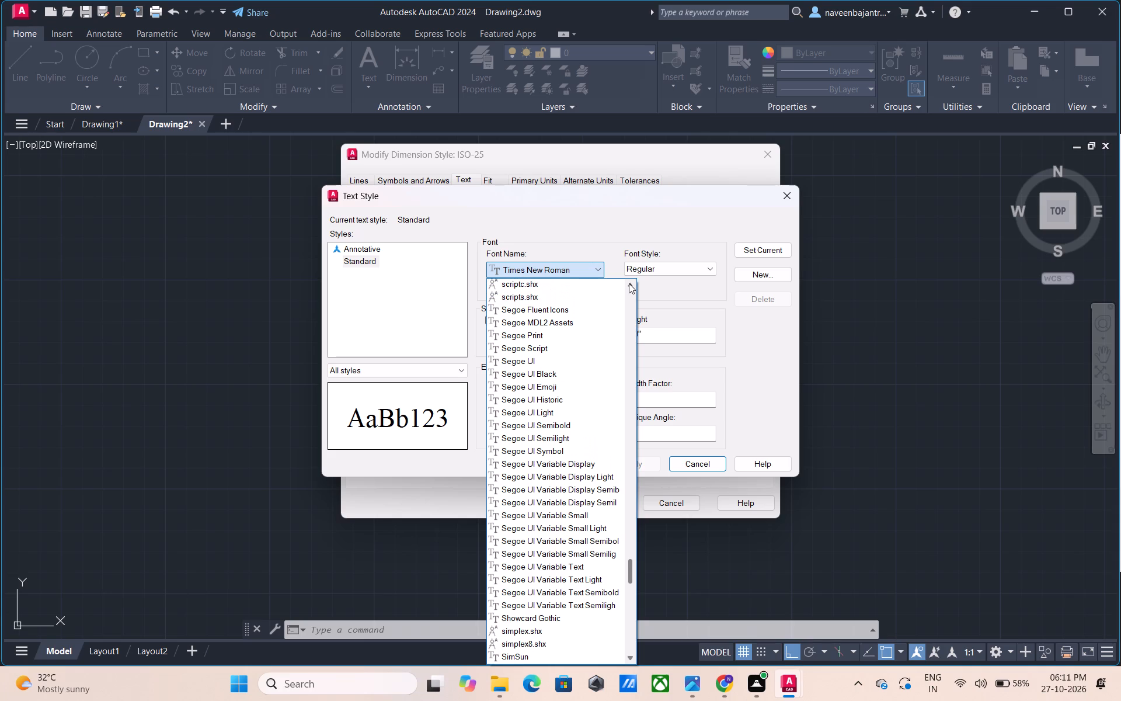
click(629, 283)
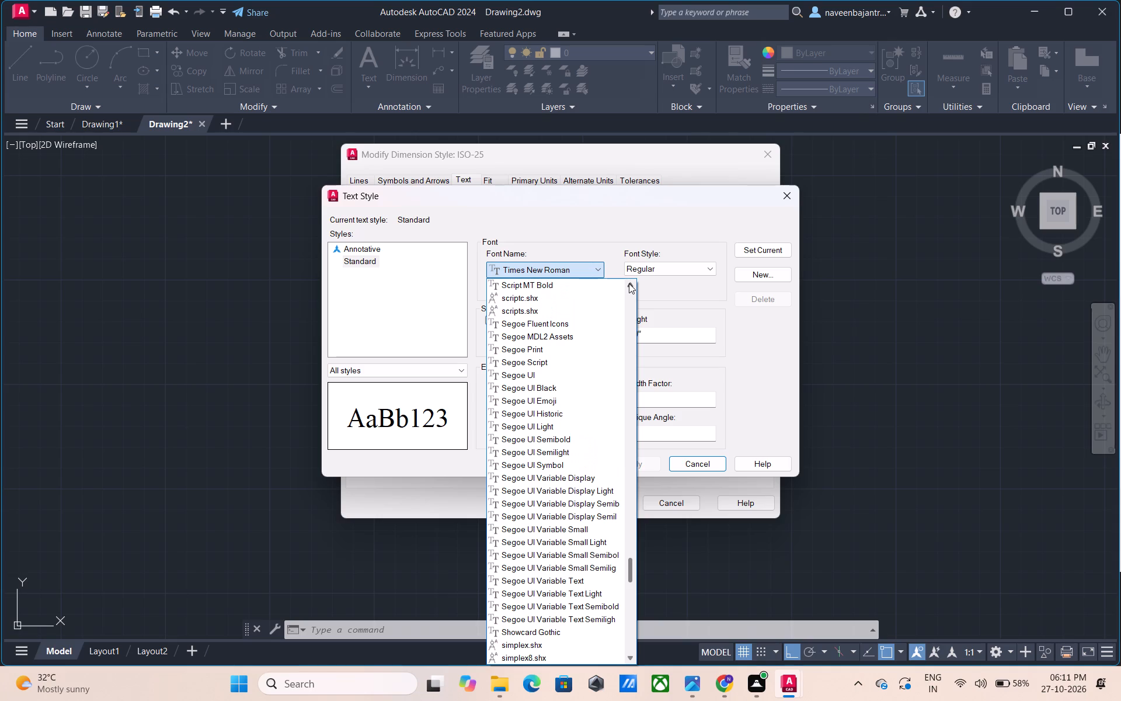
click(629, 283)
click(629, 283)
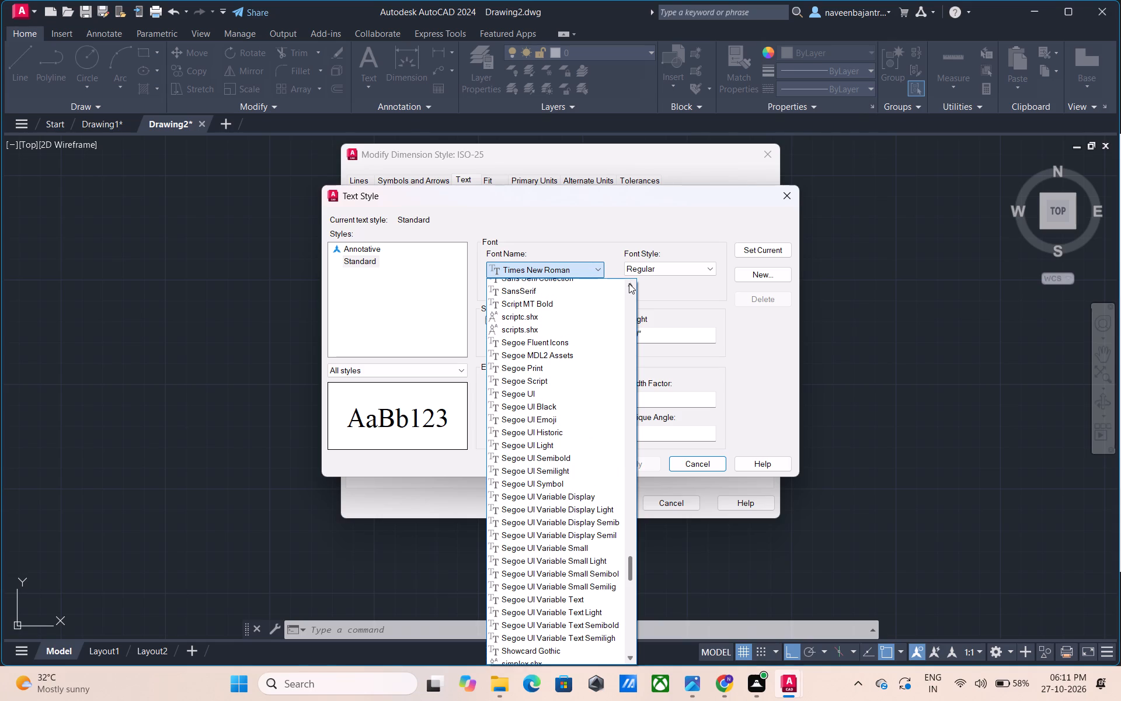
click(629, 283)
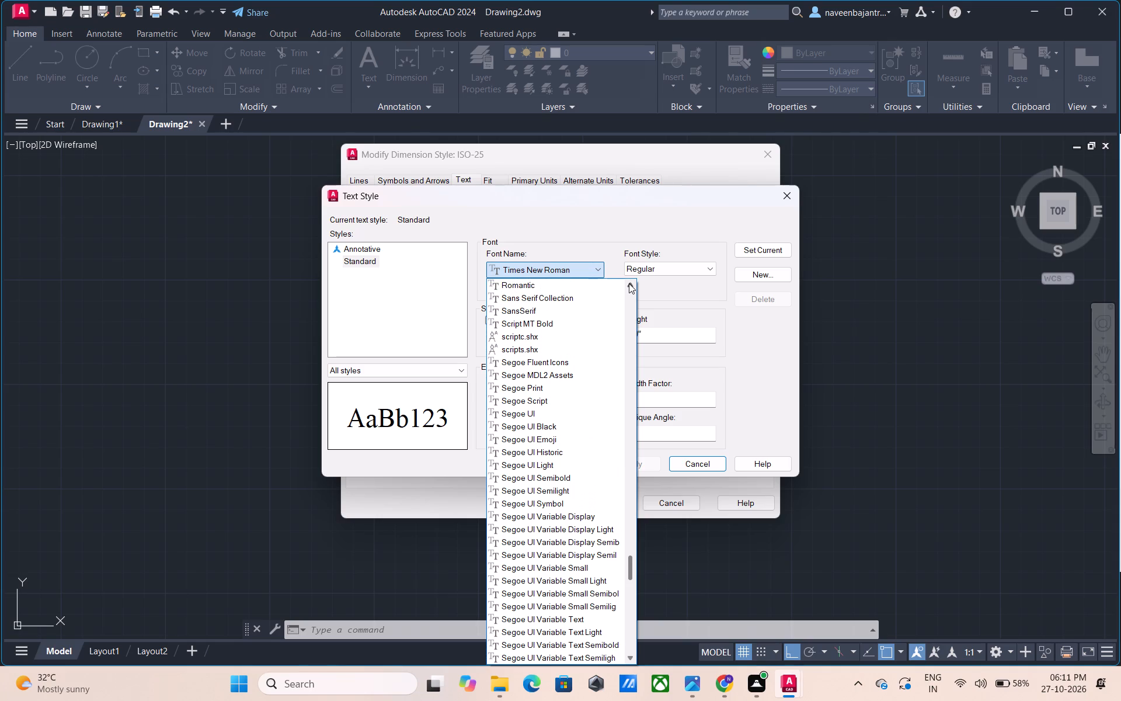
click(629, 283)
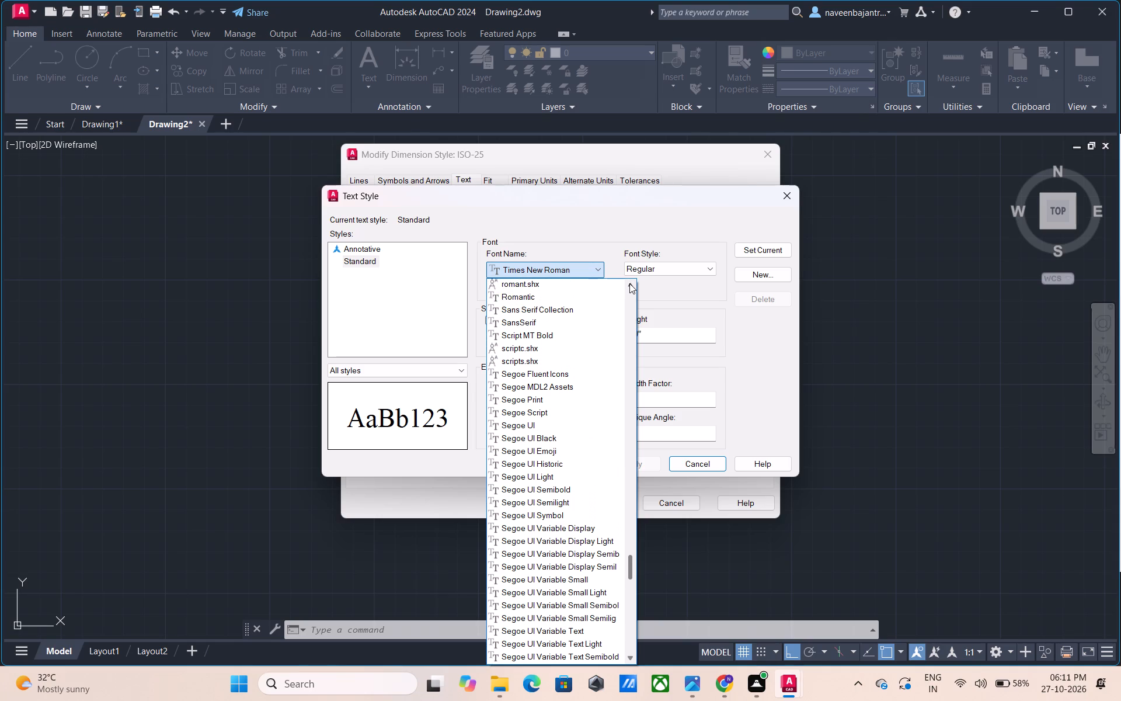
Examine the Standard text style's font choices backwards from romant.shx through Rockwell and Perpetua to Palatino Linotype.
click(629, 283)
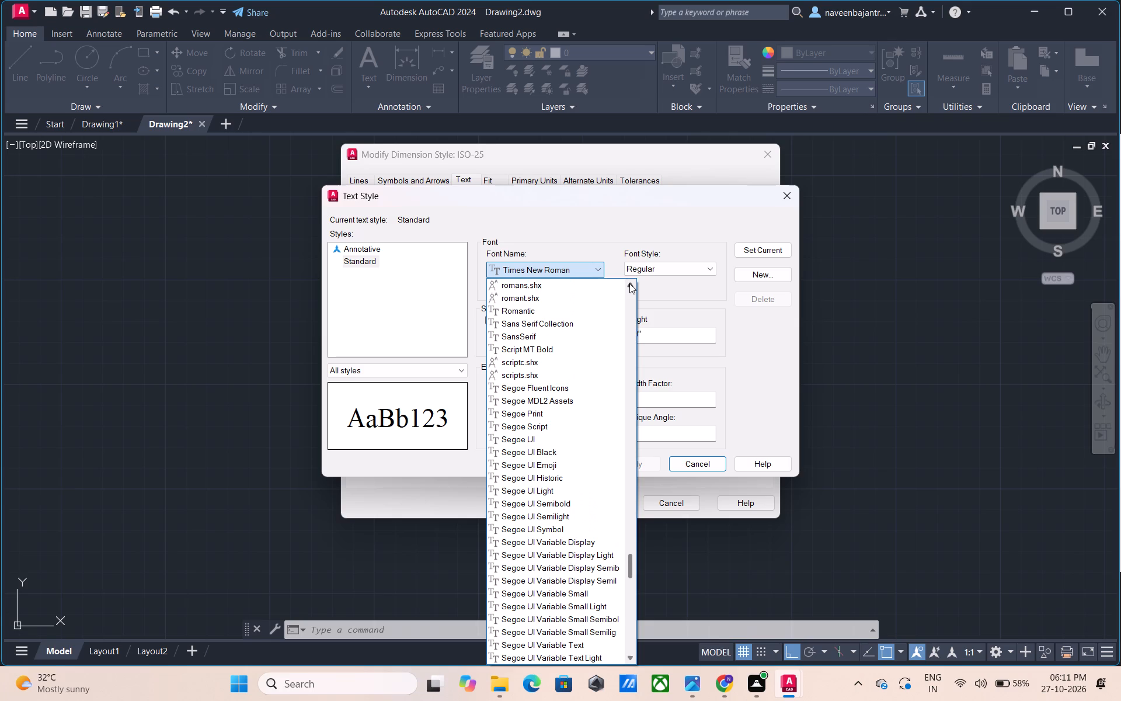
click(629, 283)
click(629, 283)
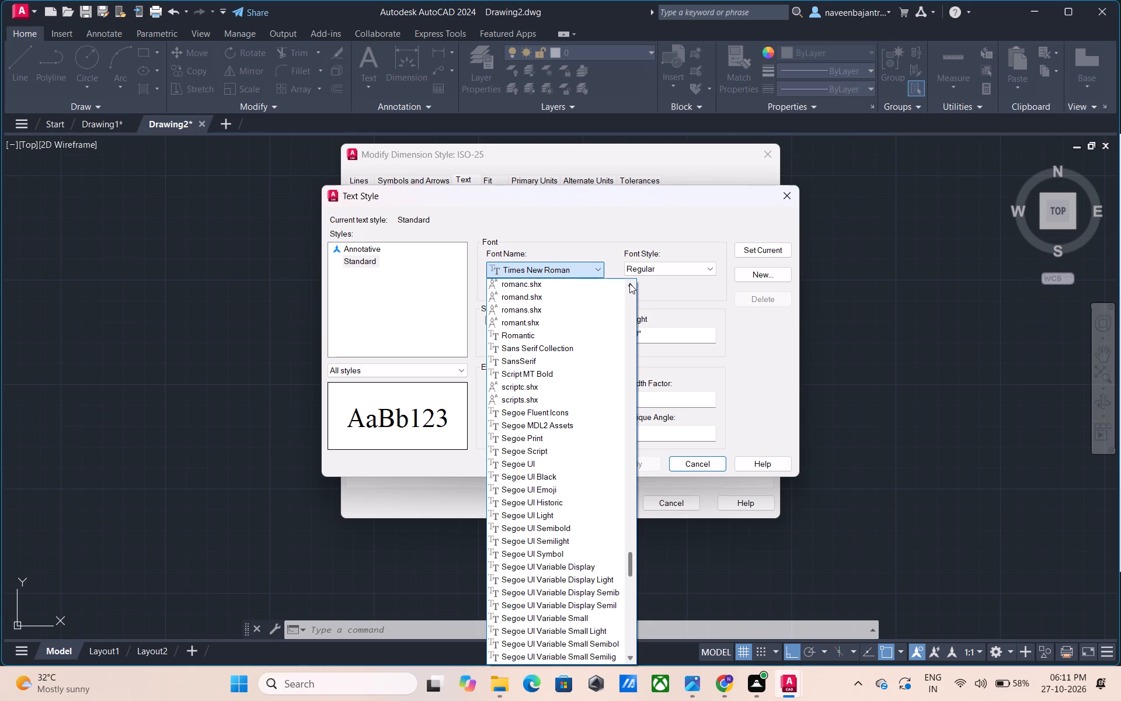
click(629, 283)
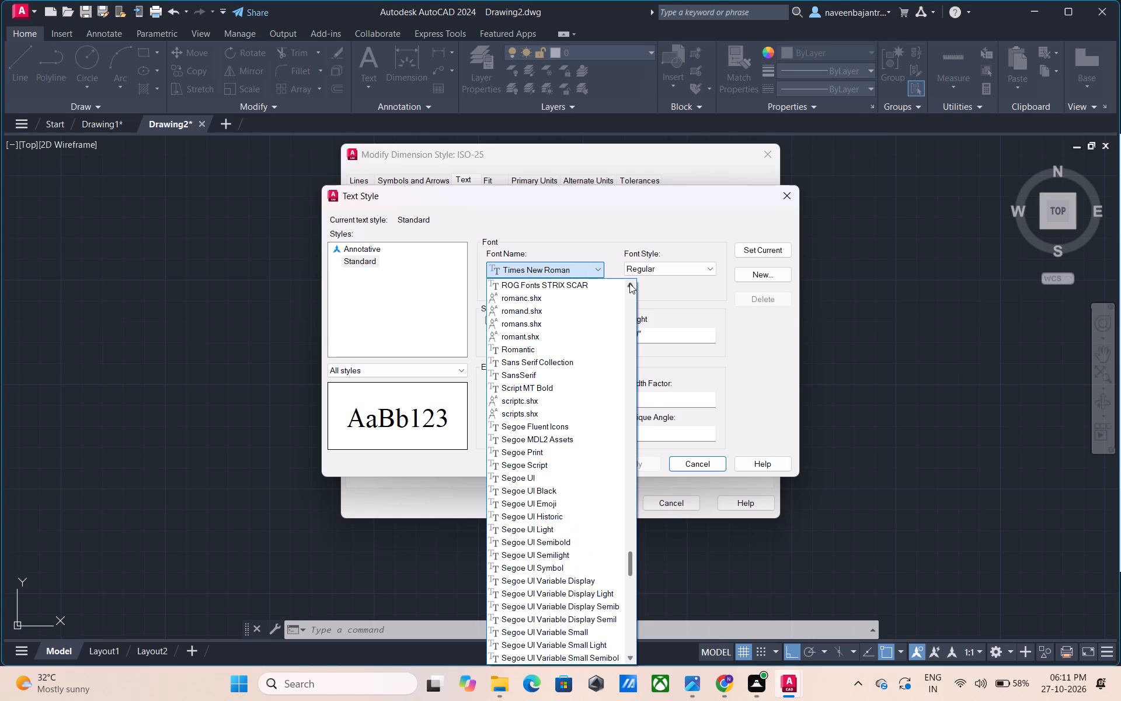
click(629, 283)
click(629, 283)
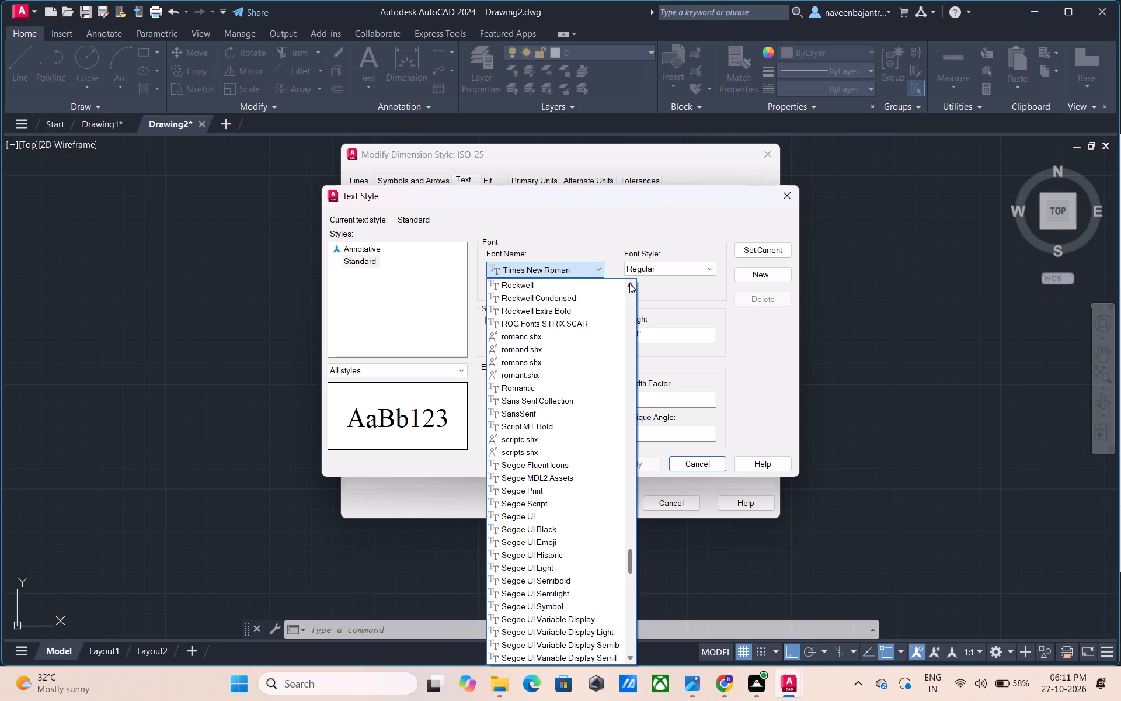
click(629, 283)
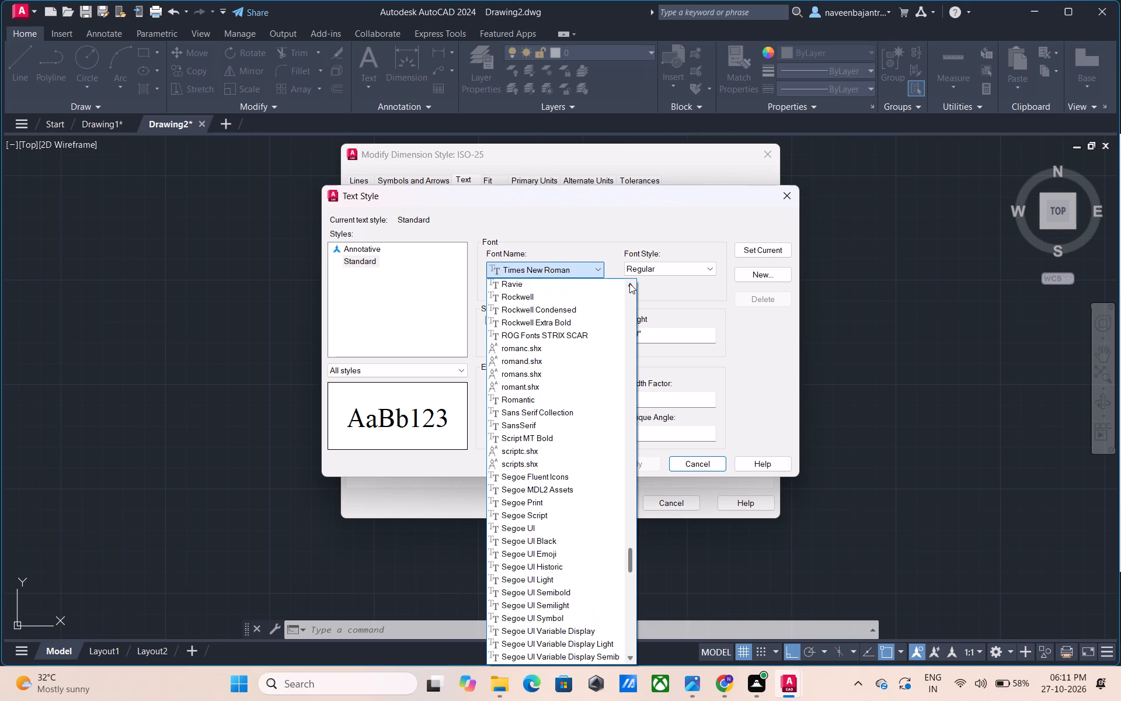
click(629, 283)
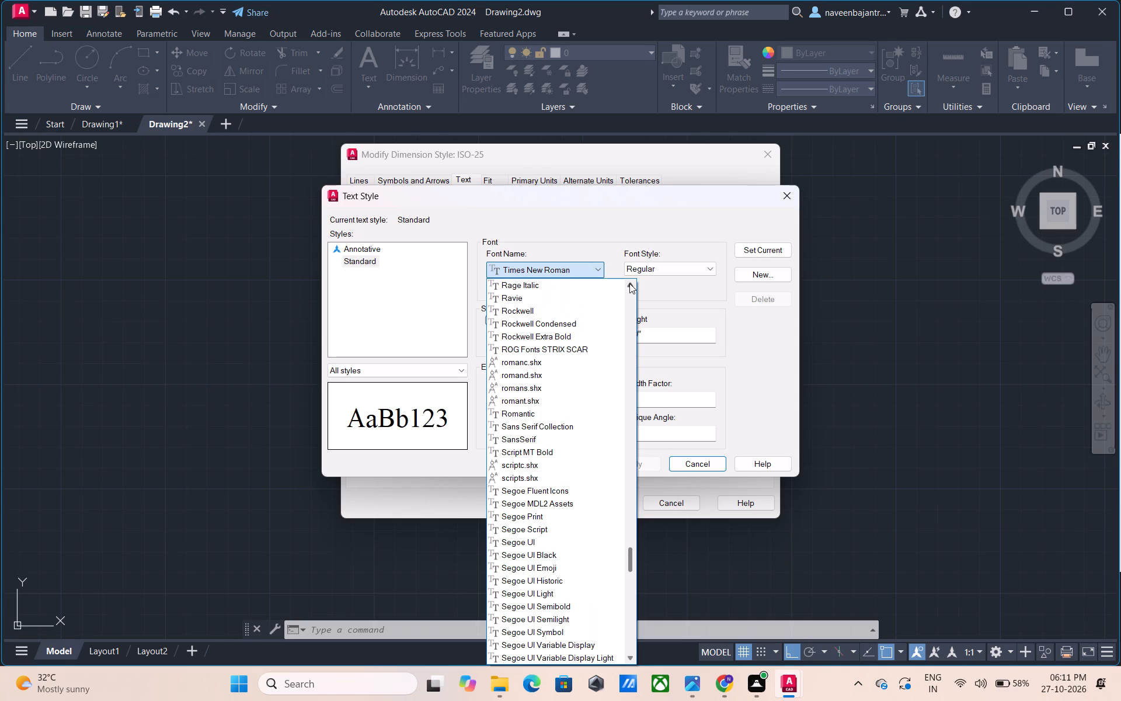
click(629, 283)
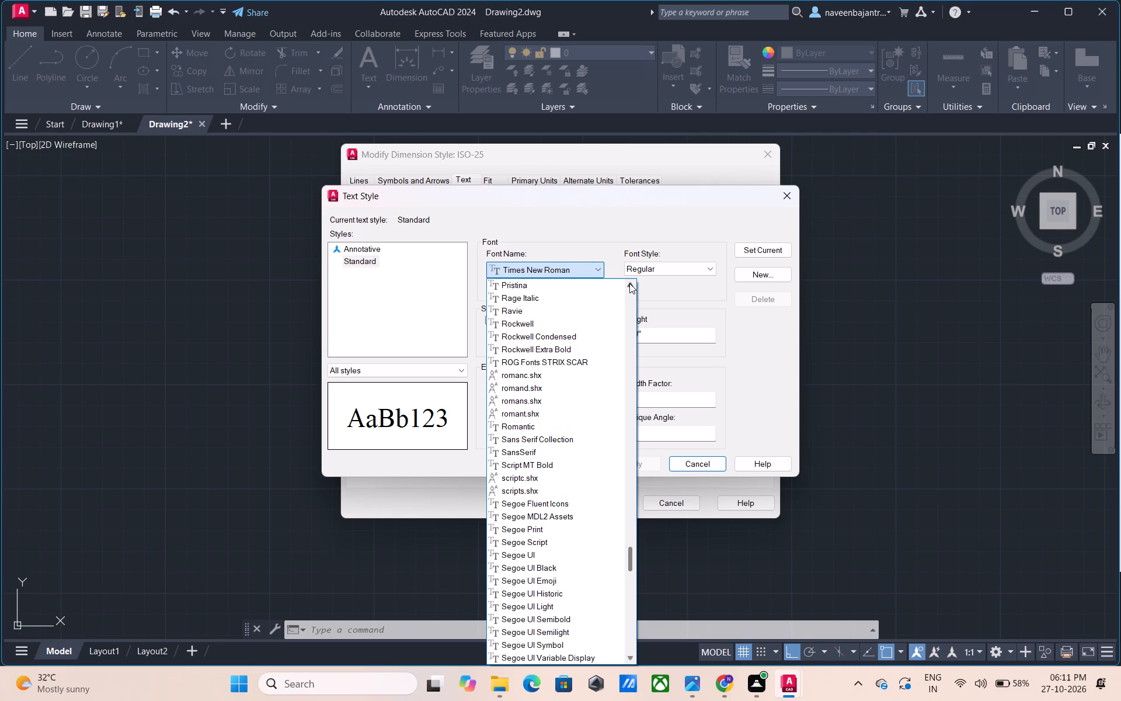
click(629, 283)
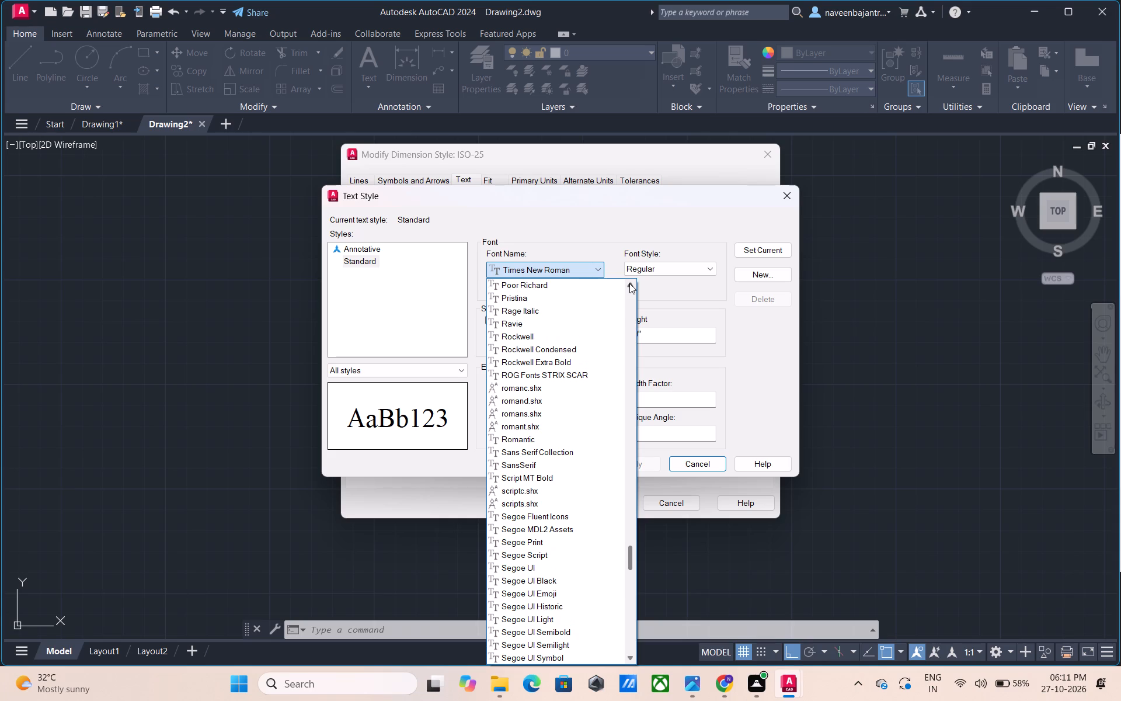
click(629, 283)
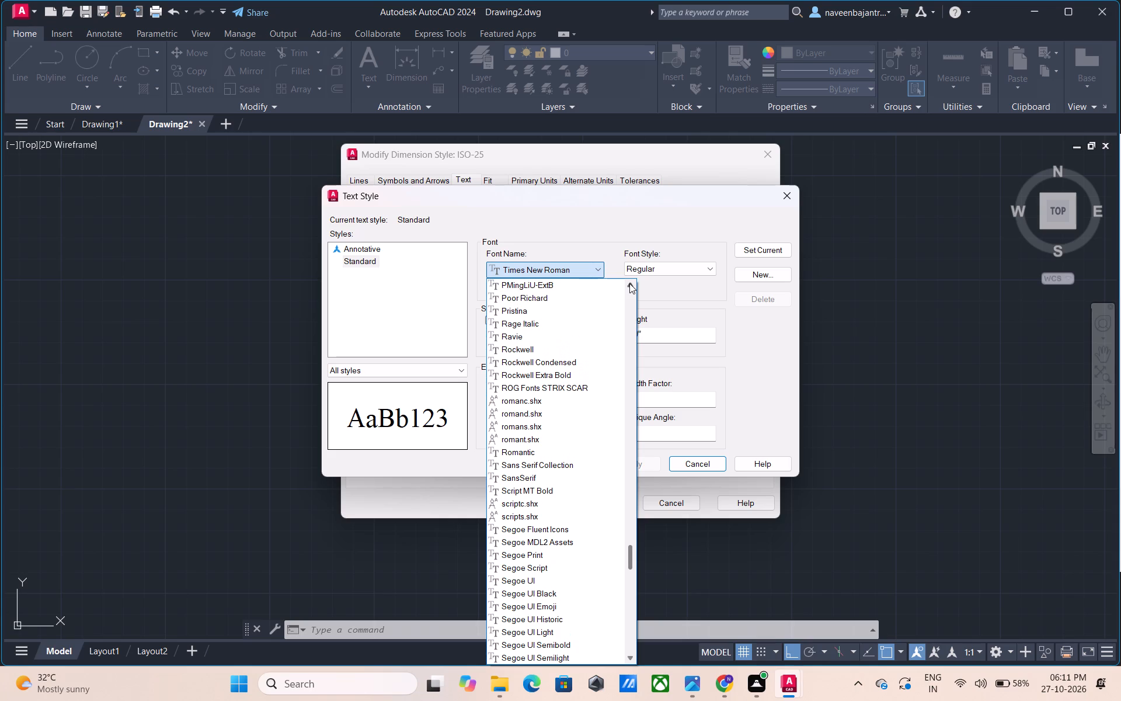
click(629, 283)
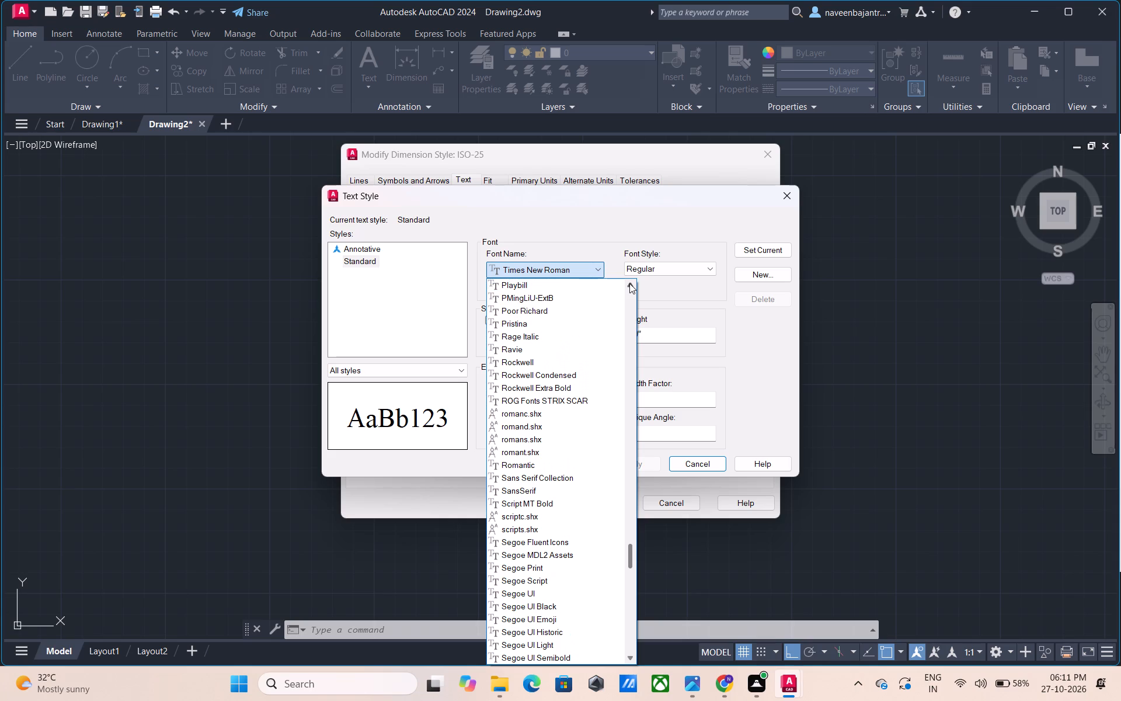
click(629, 283)
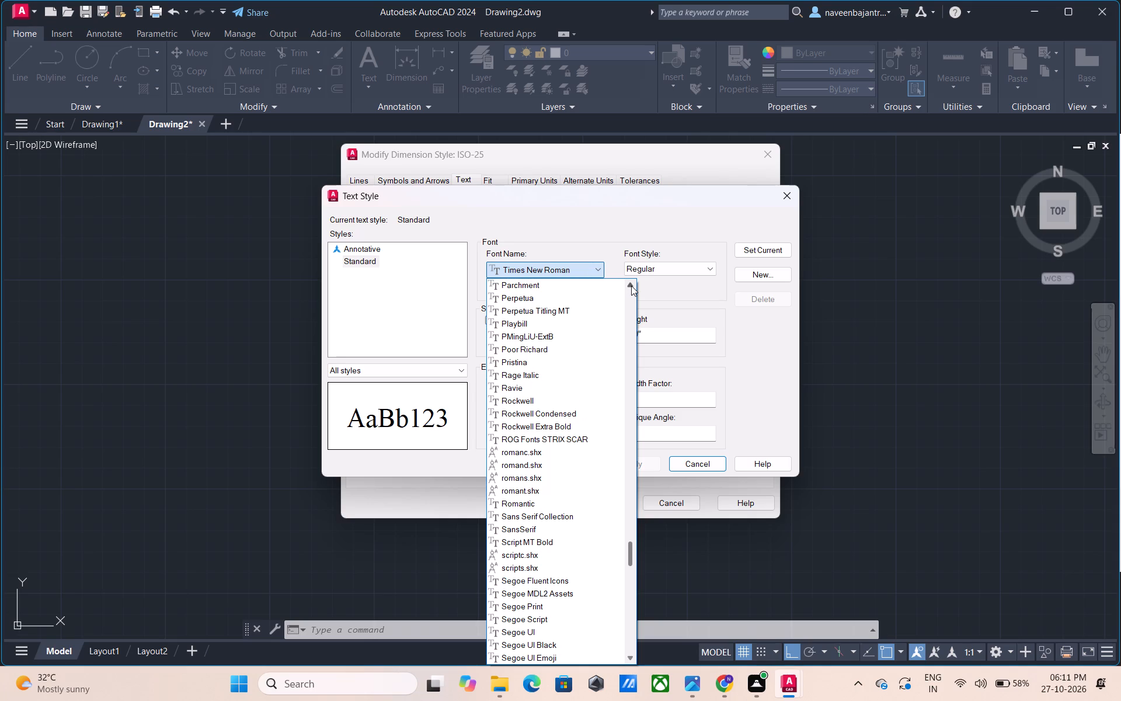
click(631, 286)
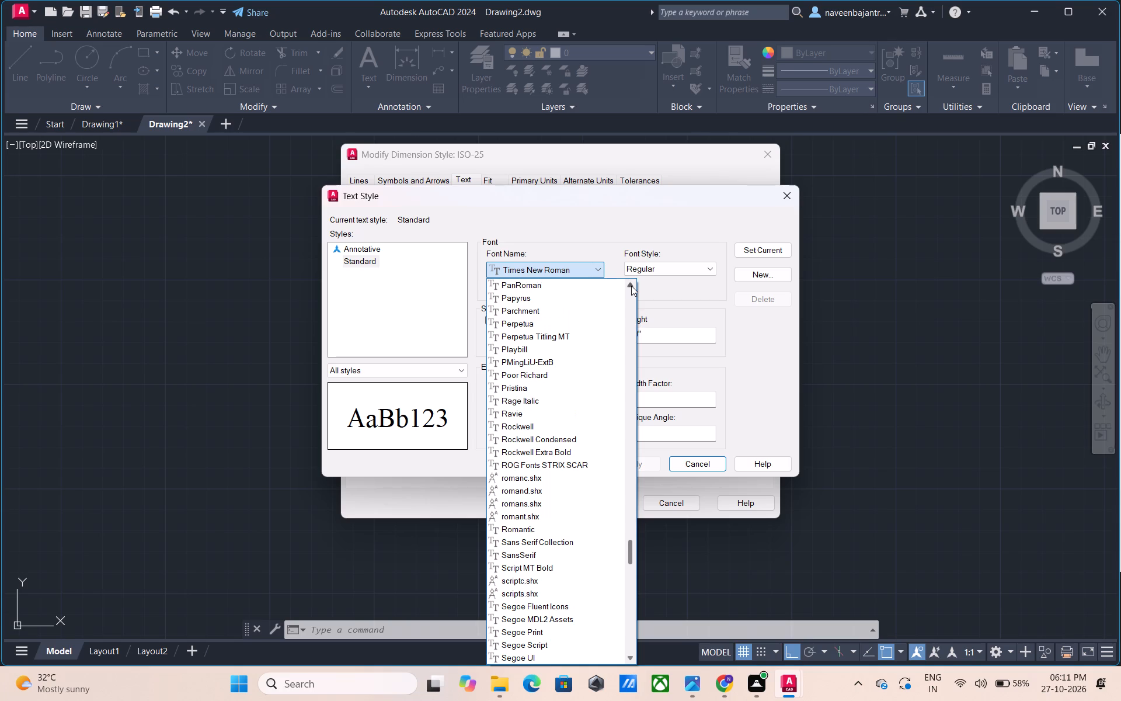
click(631, 286)
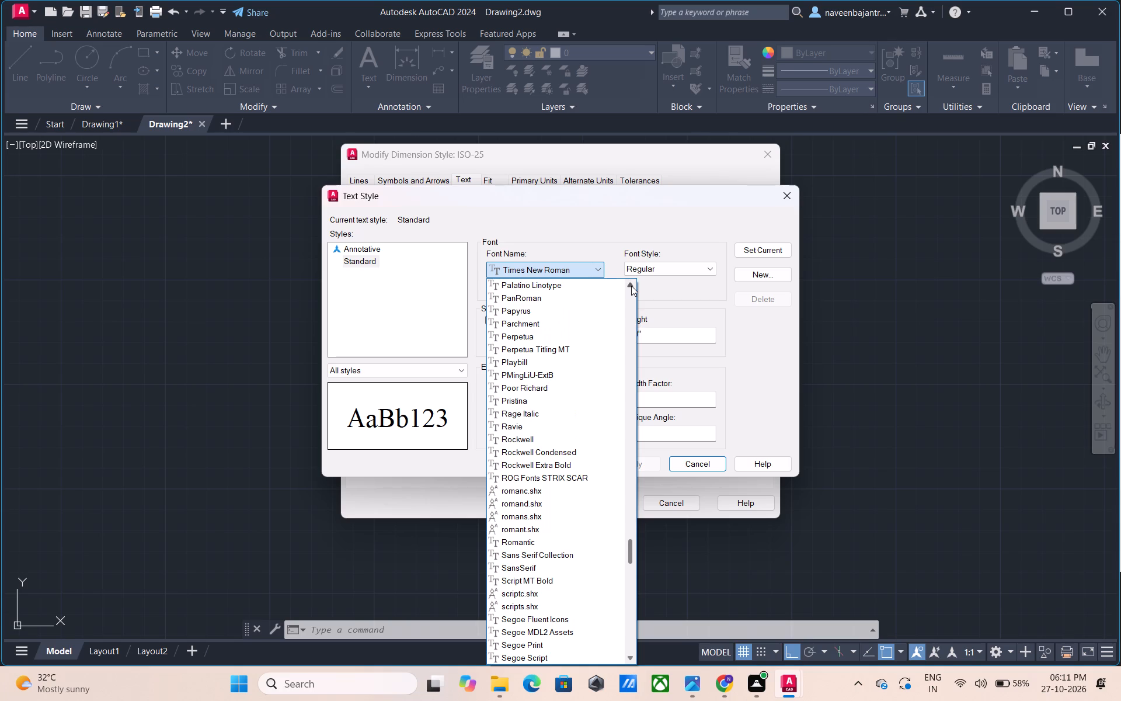
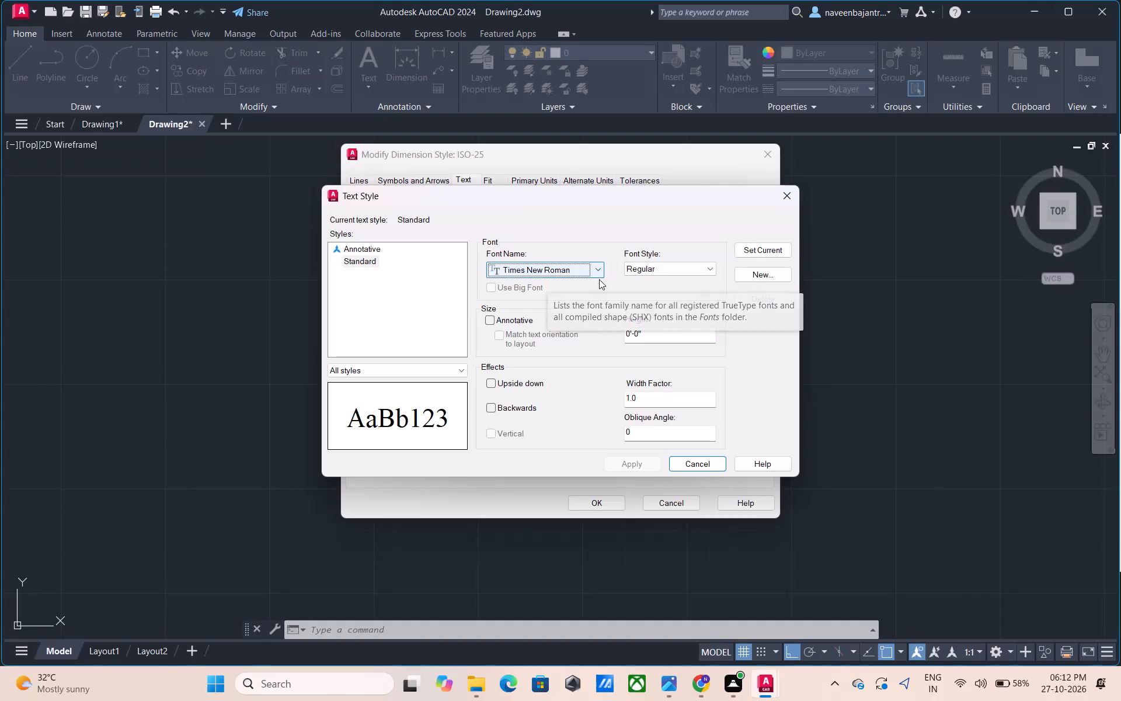
Browse the available fonts for the Standard text style, going backwards through the alphabetical list from Times New Roman.
click(600, 275)
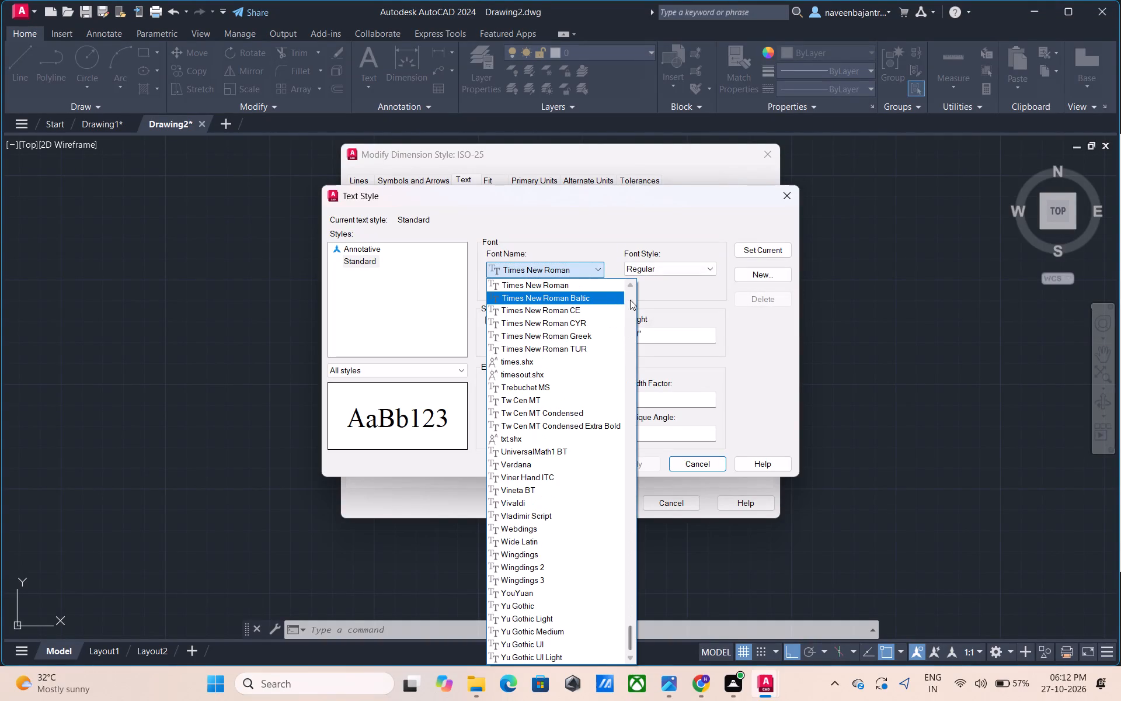
click(629, 284)
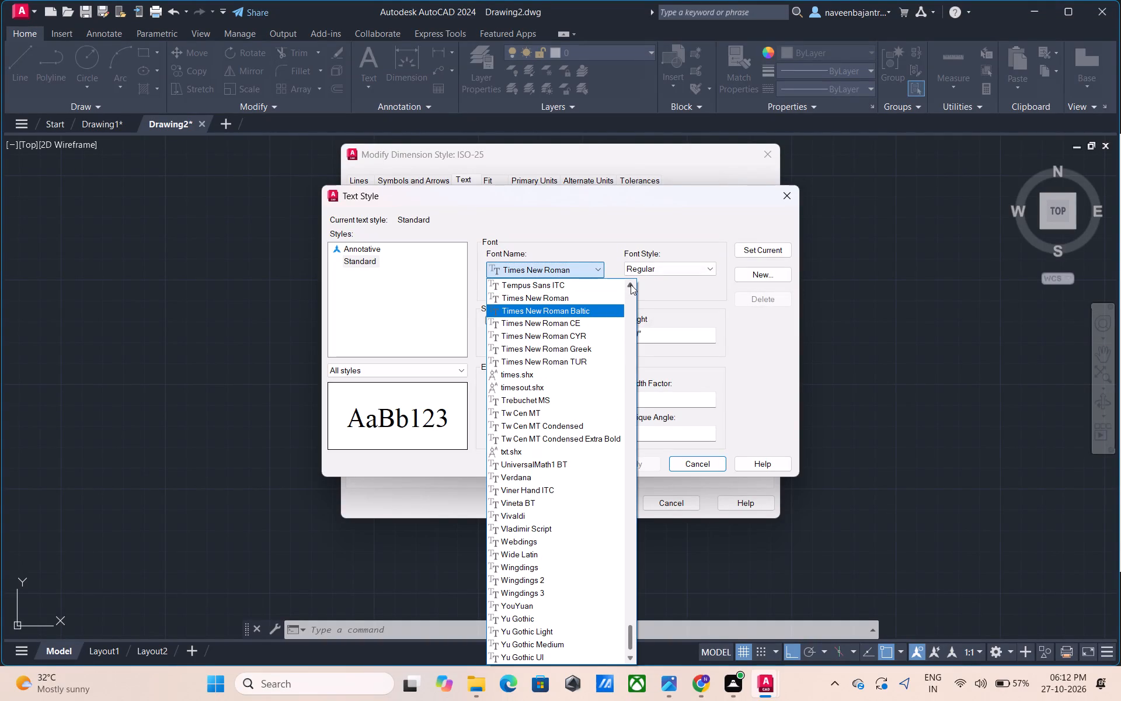
click(631, 284)
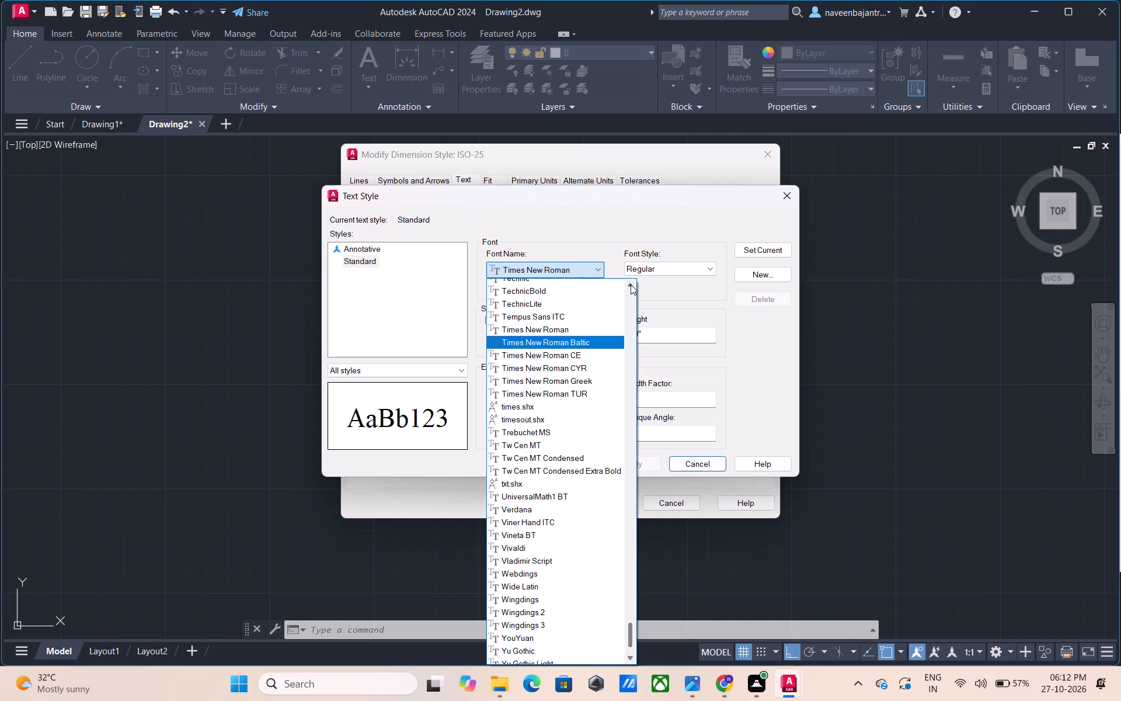
click(631, 284)
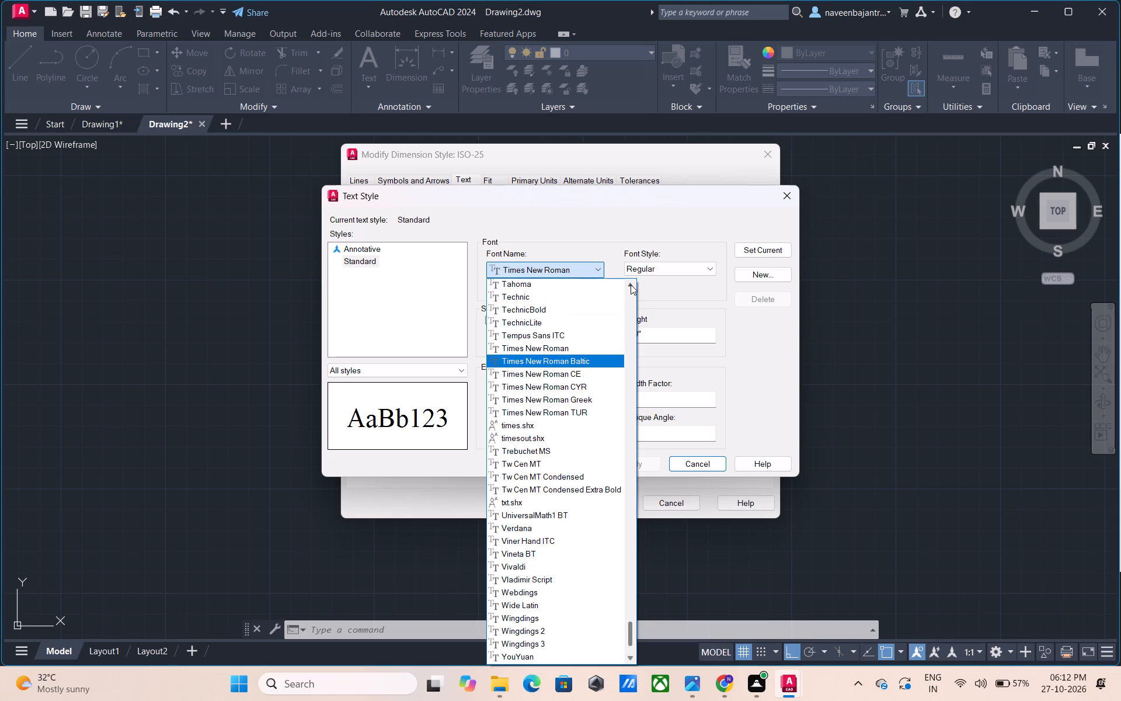
click(631, 284)
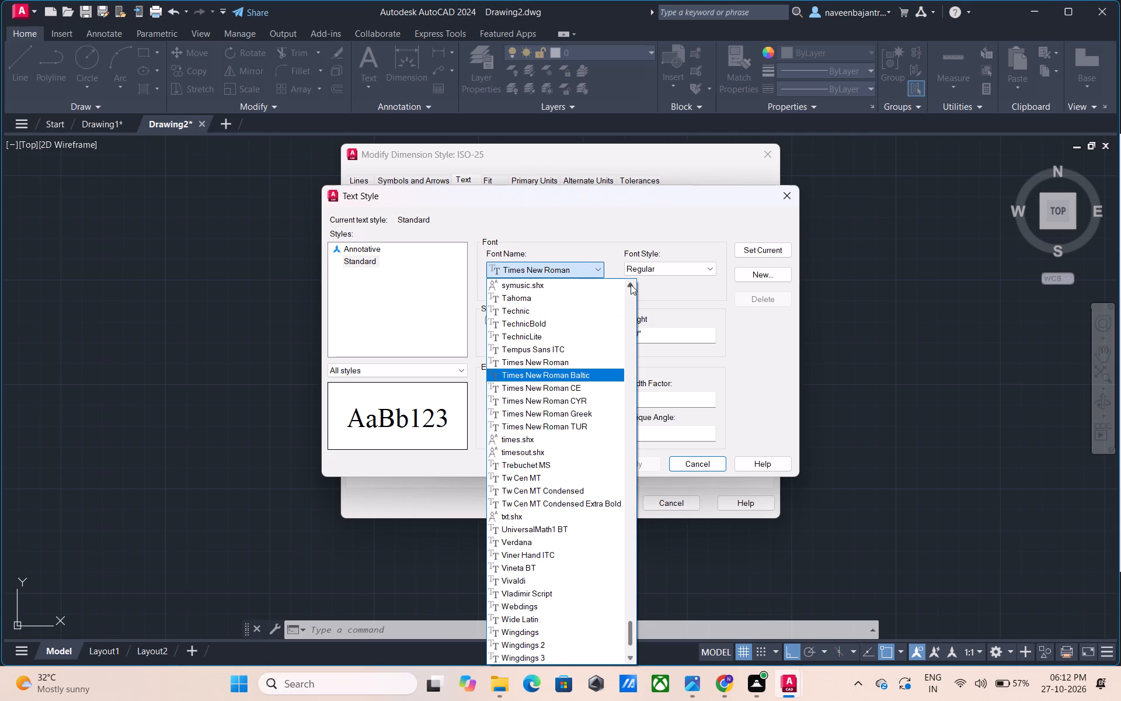
click(631, 284)
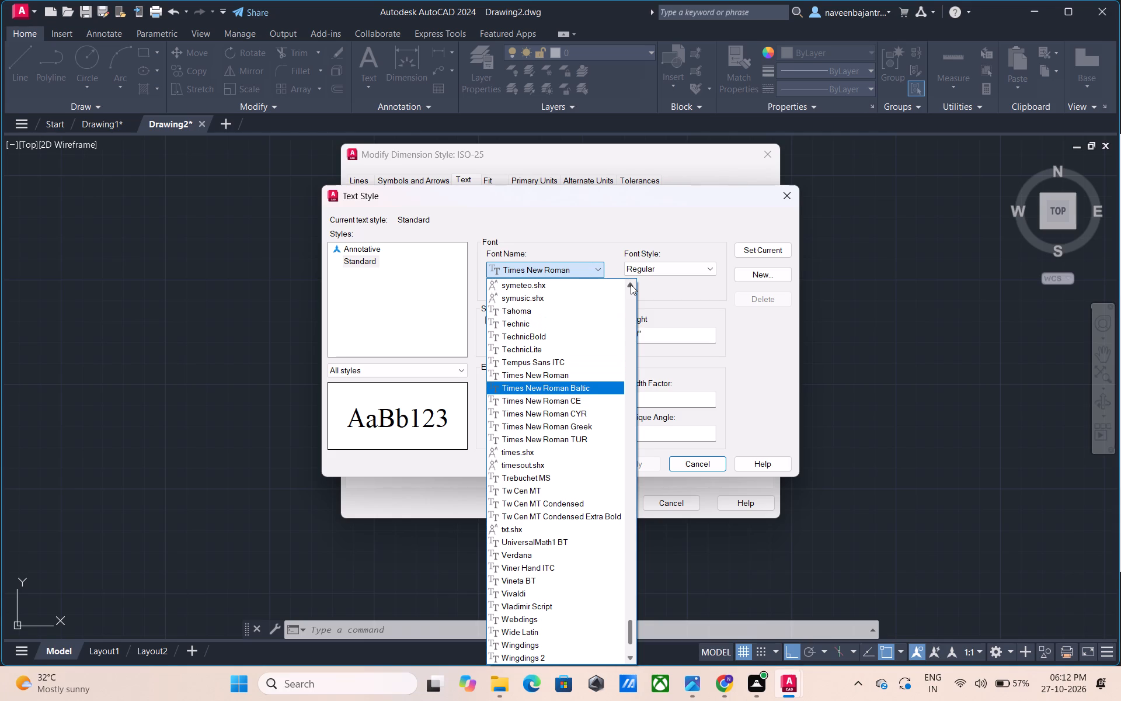
click(631, 284)
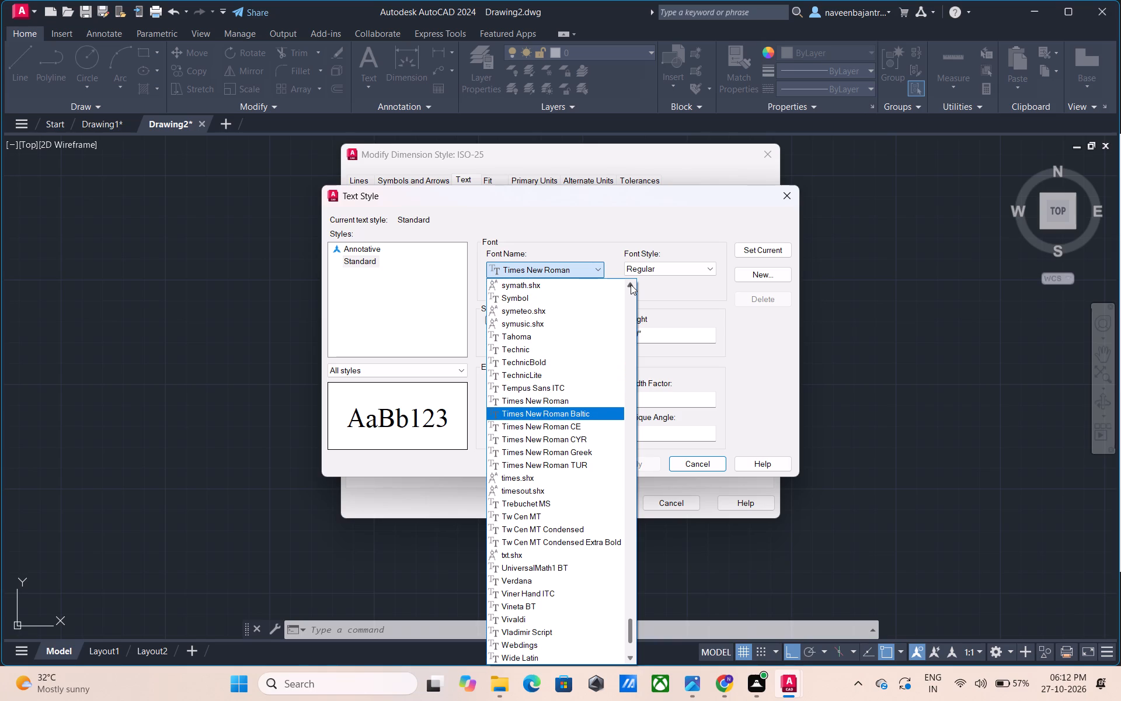
click(631, 284)
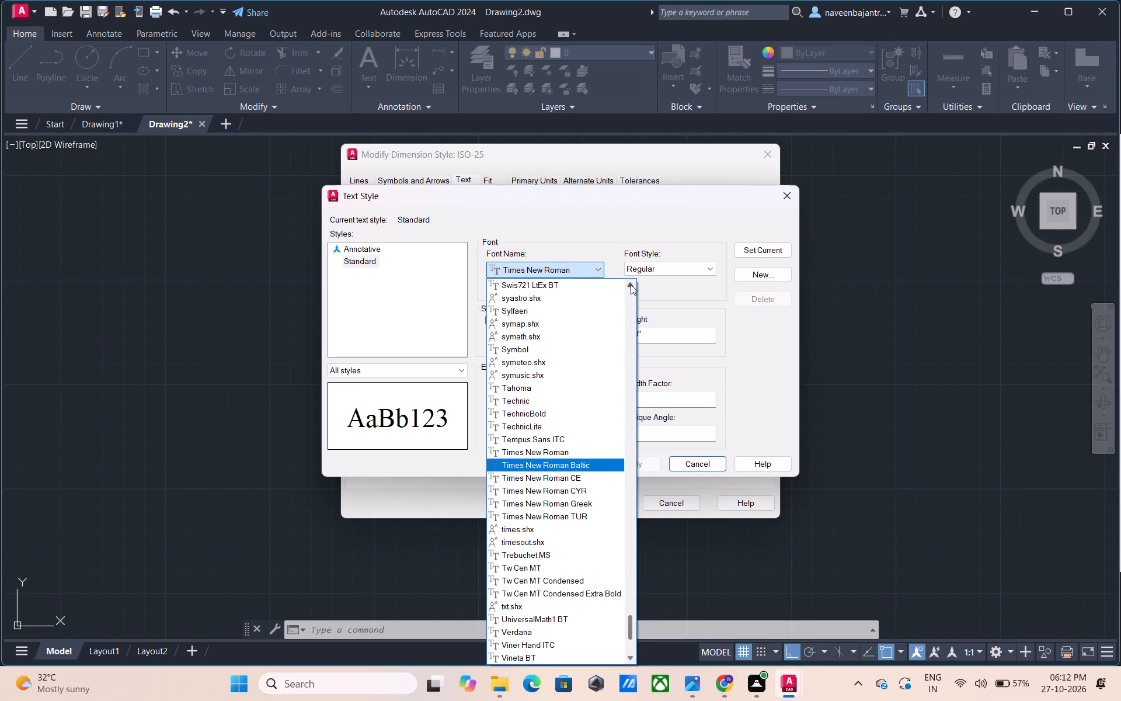
click(631, 284)
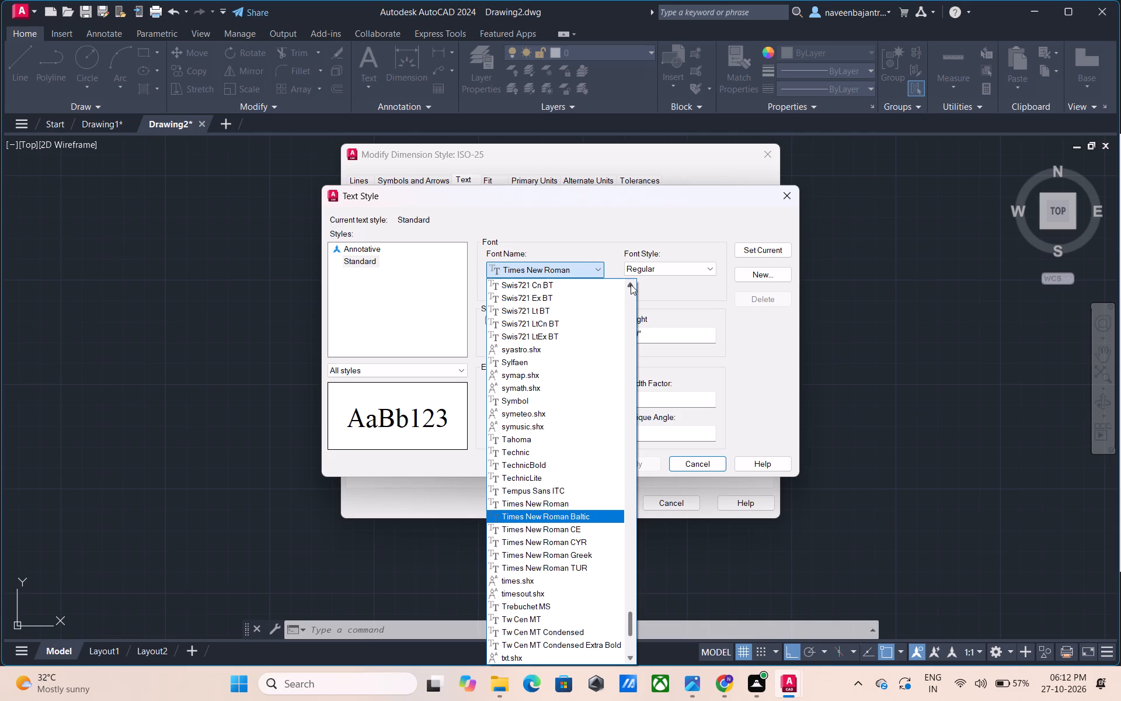
click(631, 284)
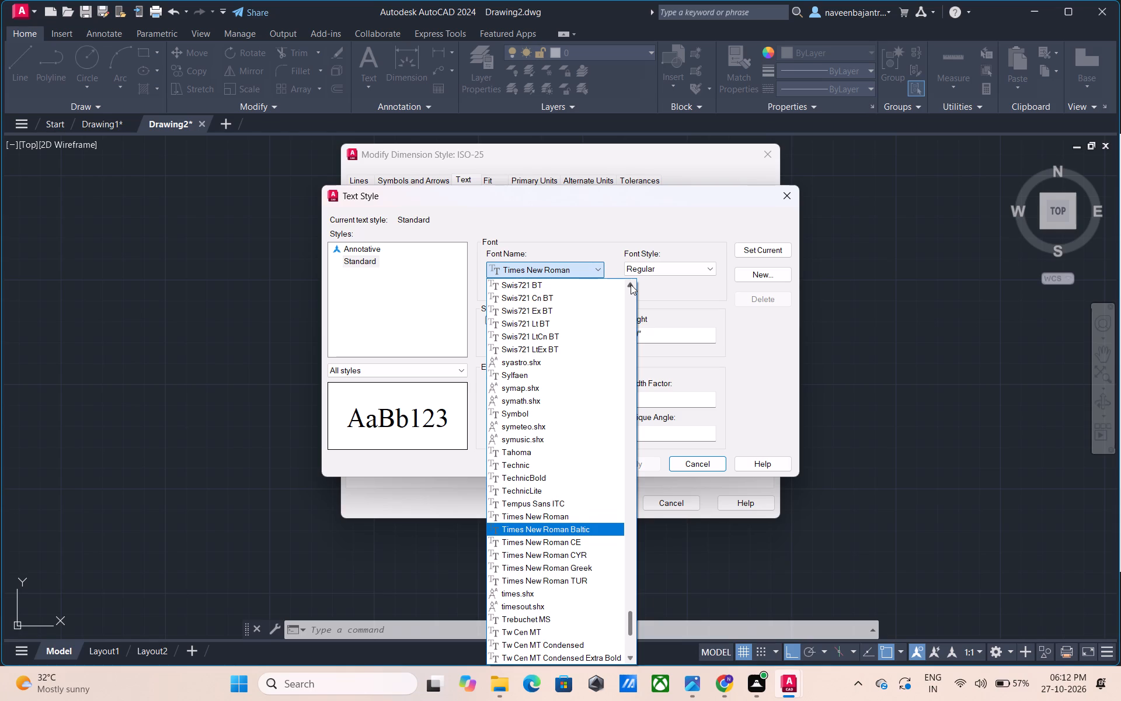
click(631, 284)
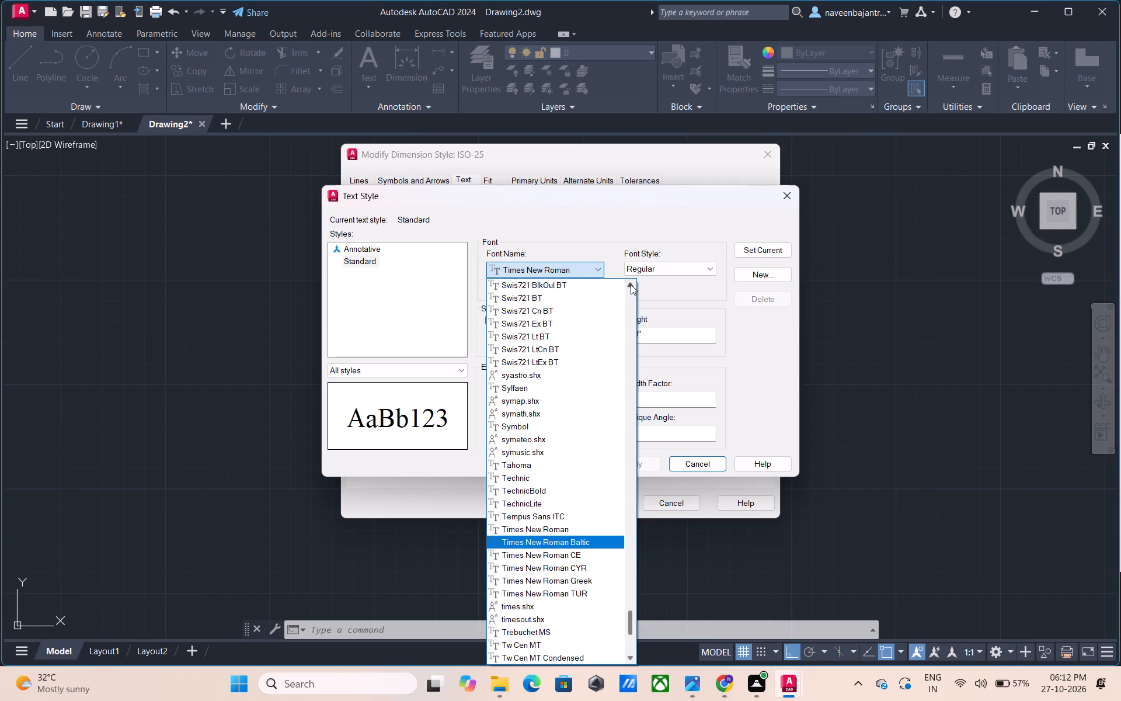
click(631, 284)
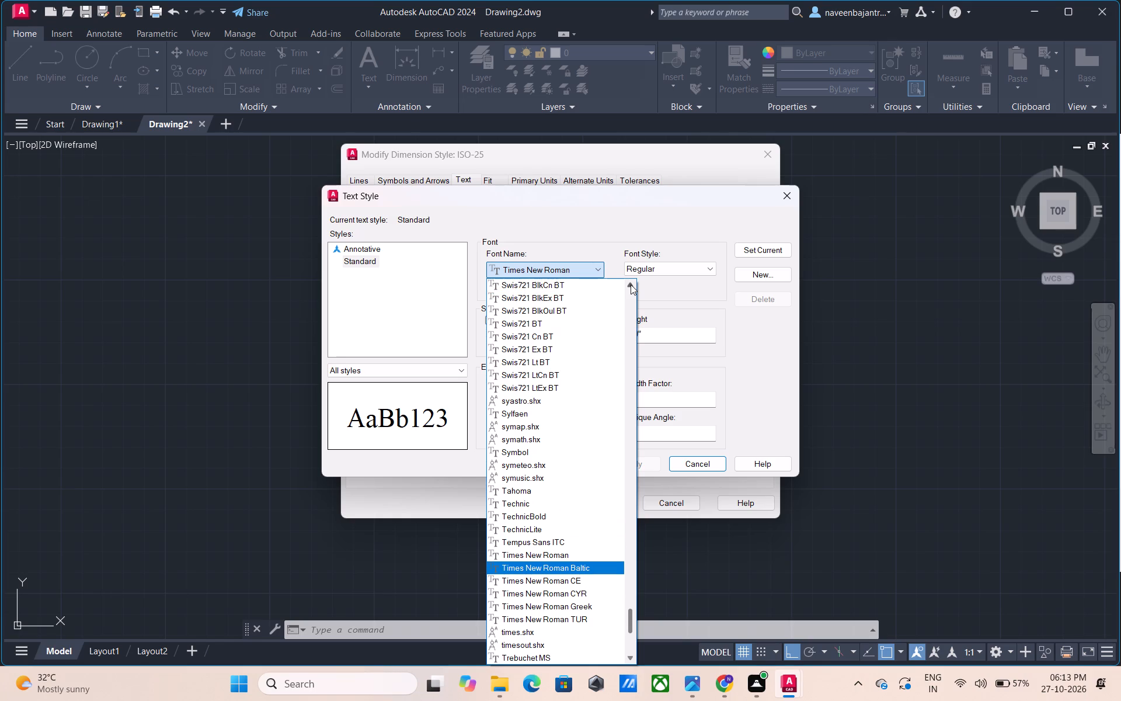
click(631, 284)
click(631, 284)
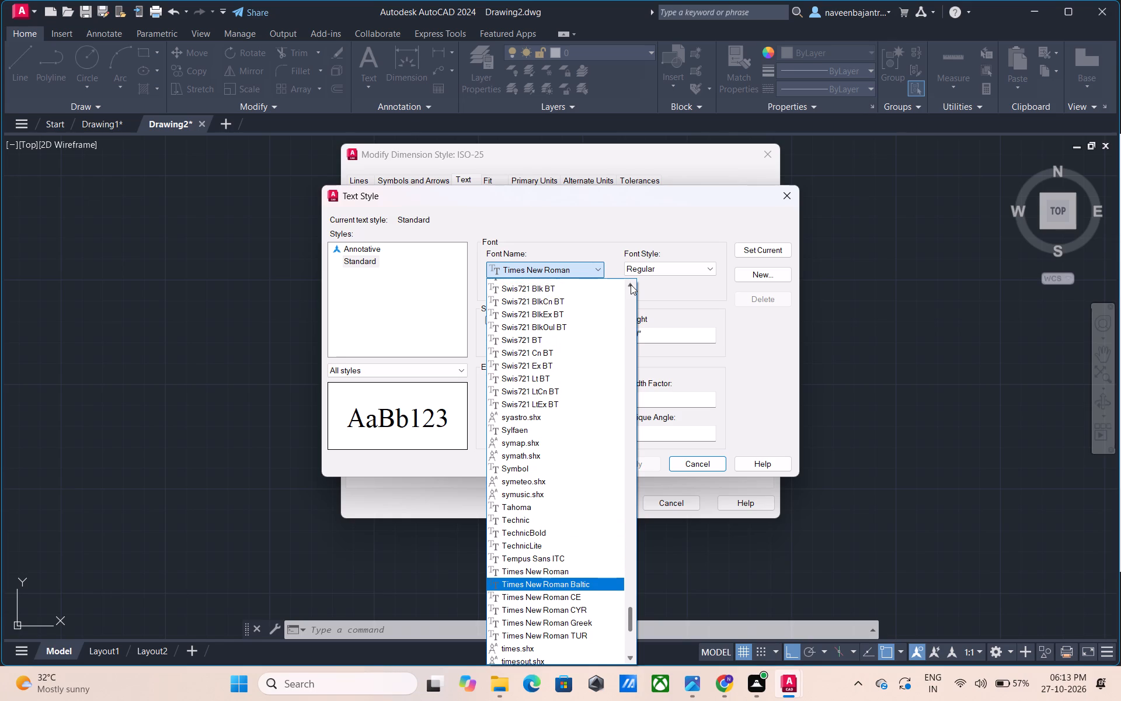
click(631, 284)
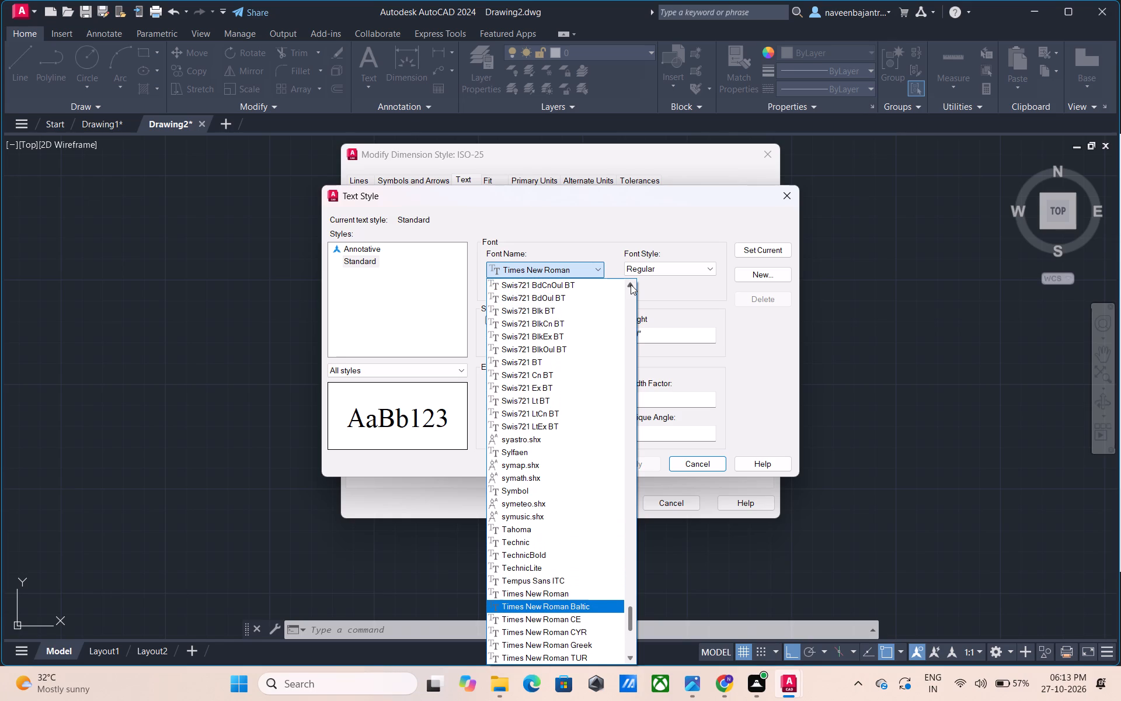
click(631, 284)
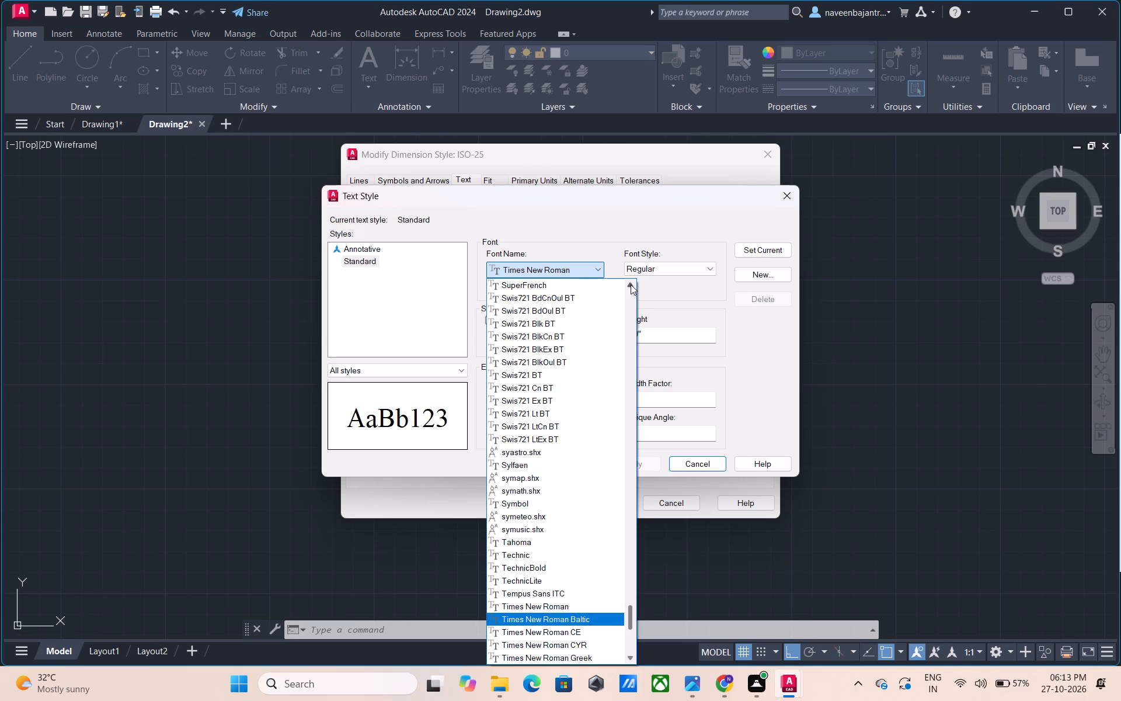
click(631, 284)
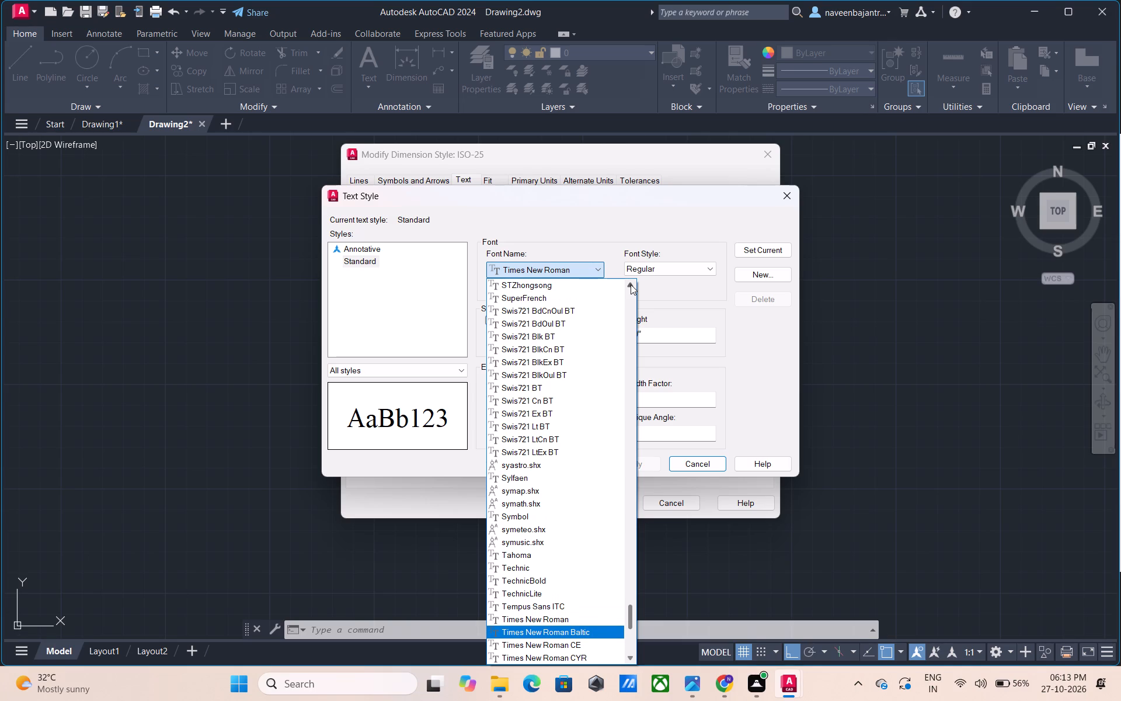
click(631, 284)
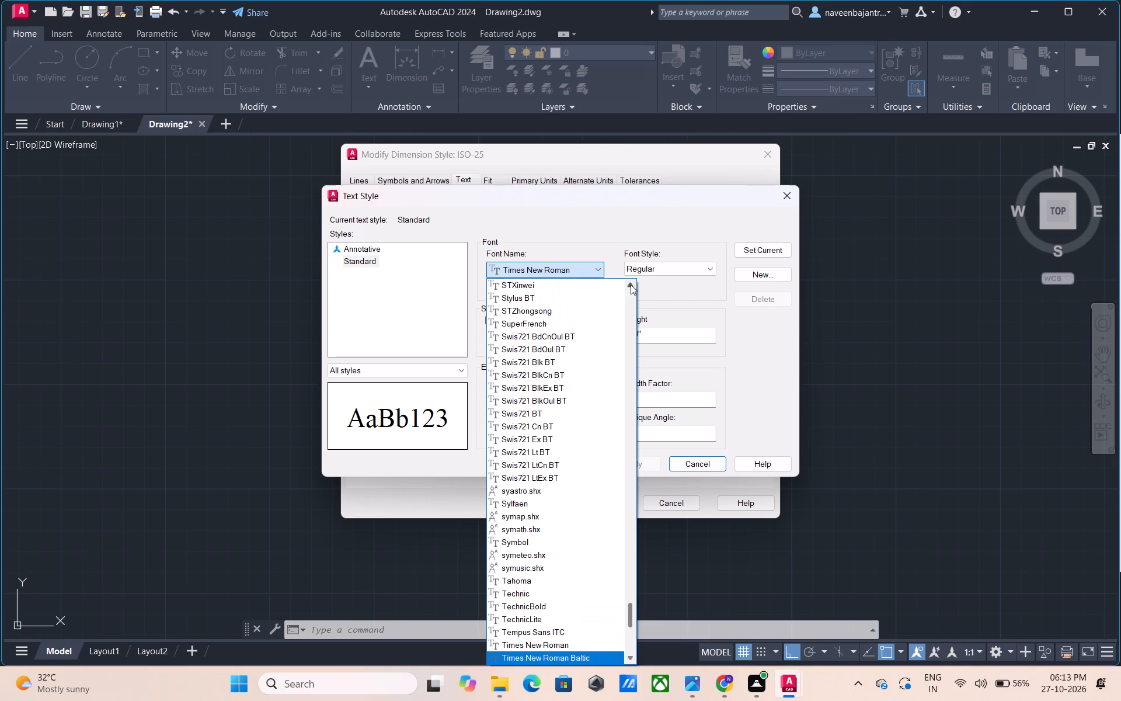
click(631, 284)
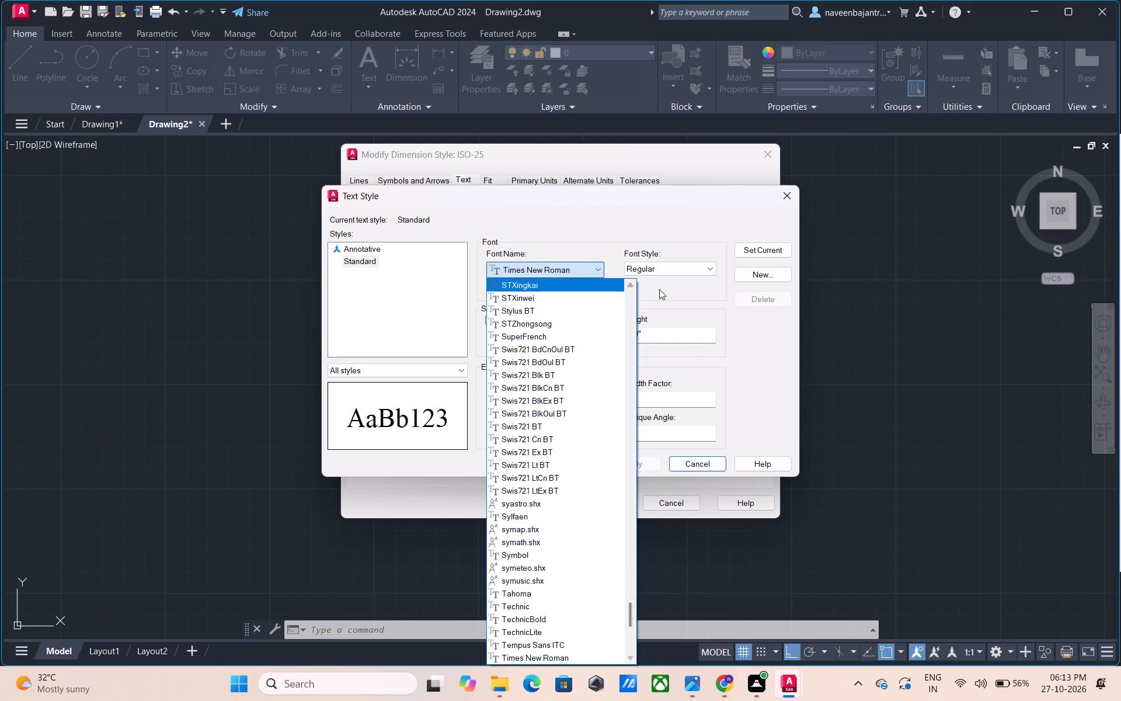
click(629, 286)
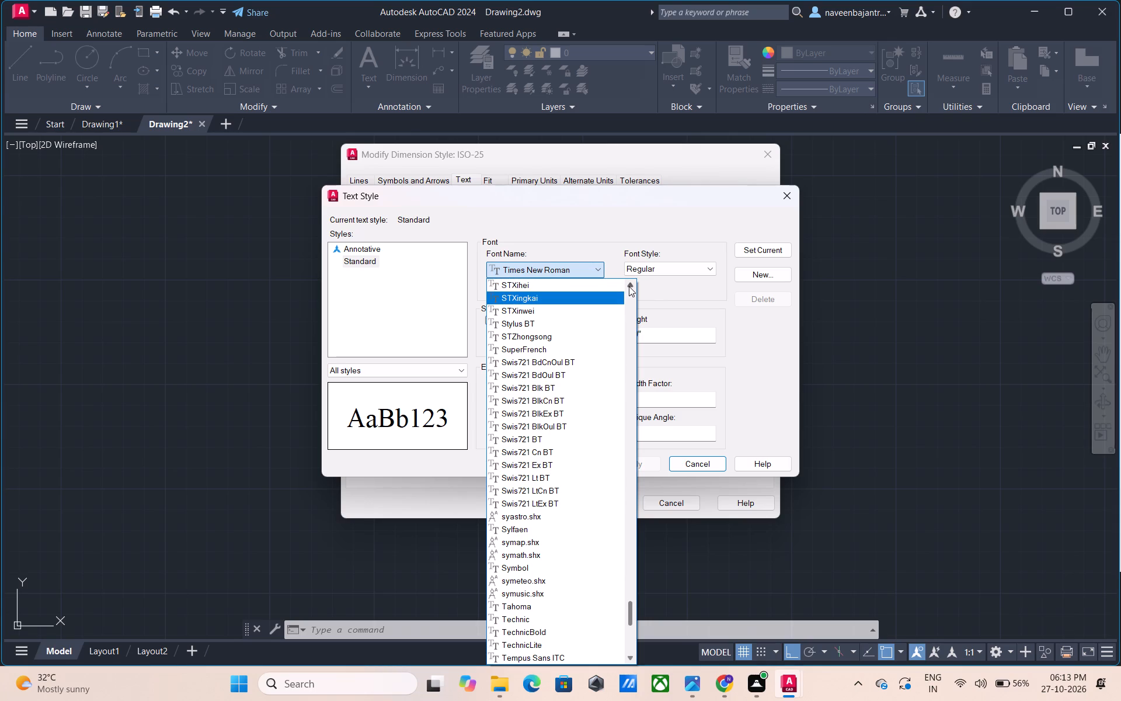
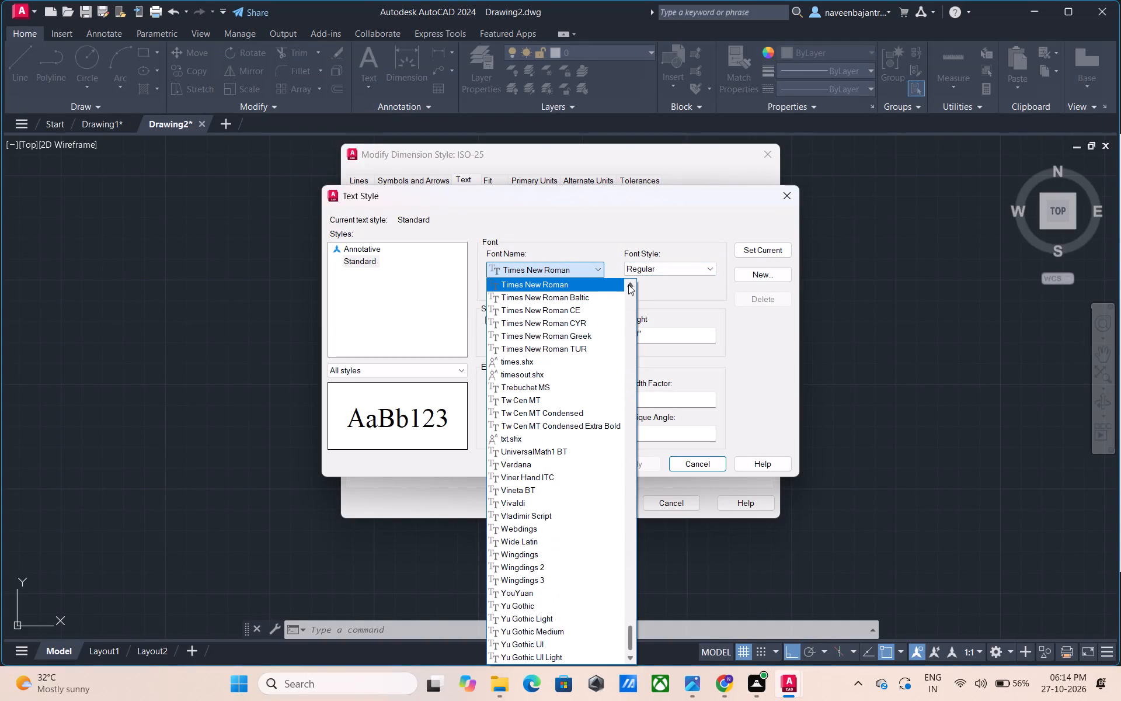
Browse the Standard text style's fonts backwards from Times New Roman to the Swis721 family, and leave the text style settings without changing the font.
click(628, 284)
click(628, 284)
click(628, 284)
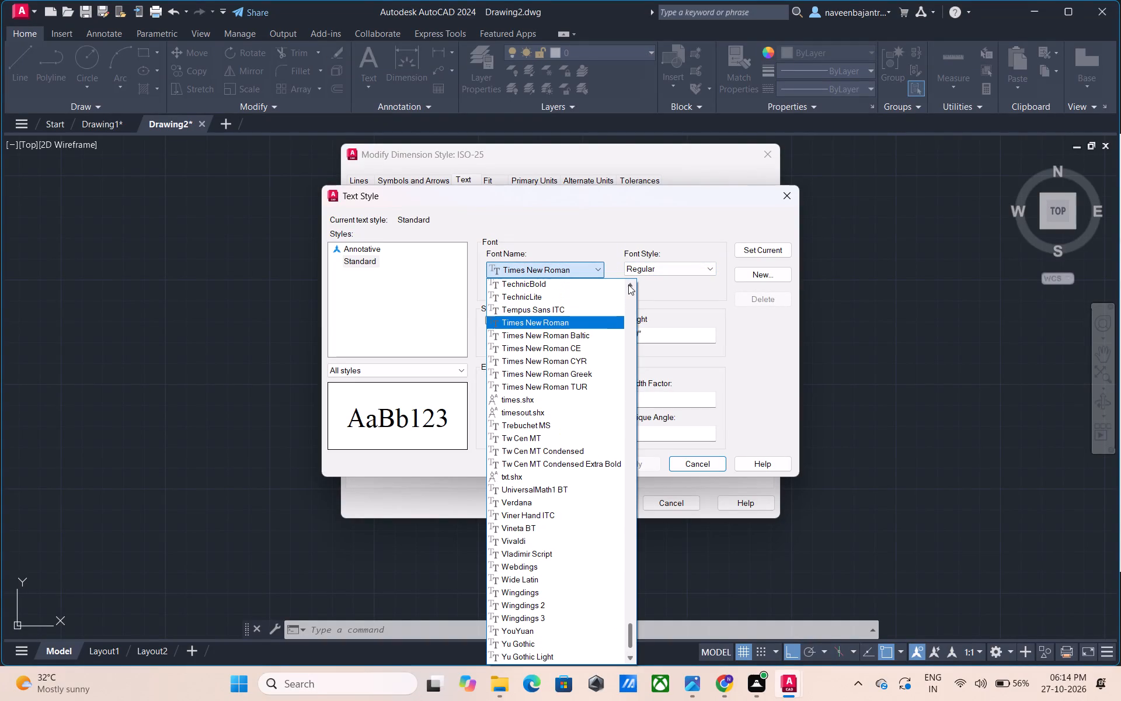
click(628, 284)
click(628, 284)
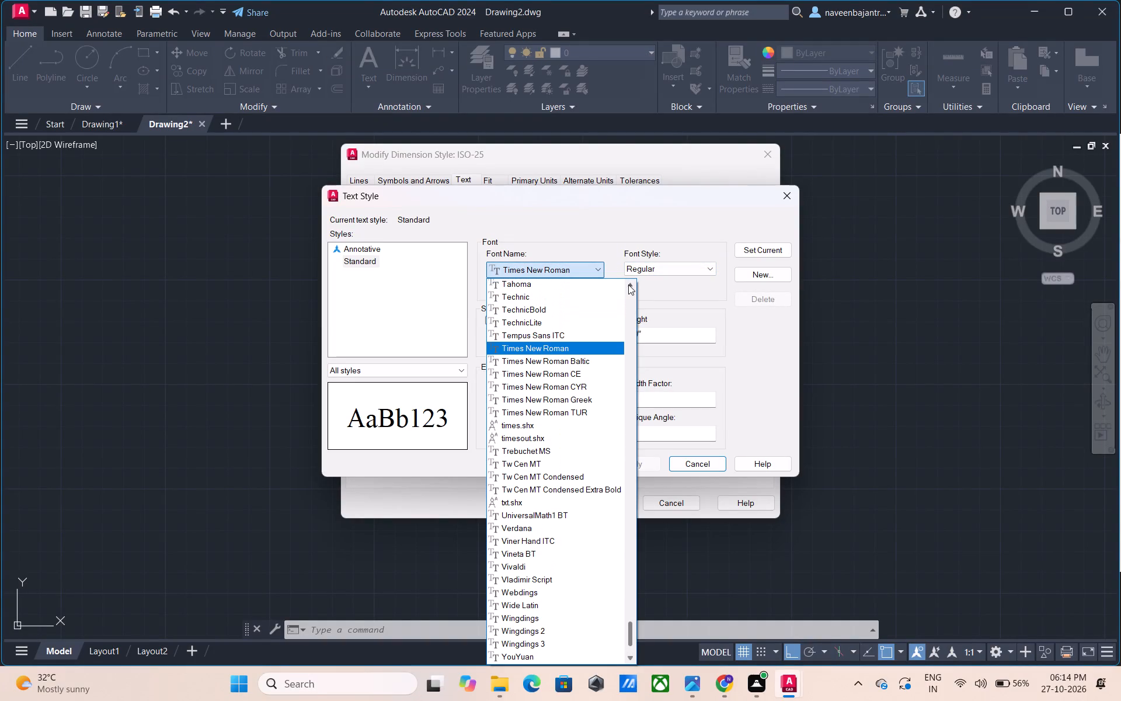
double_click(629, 285)
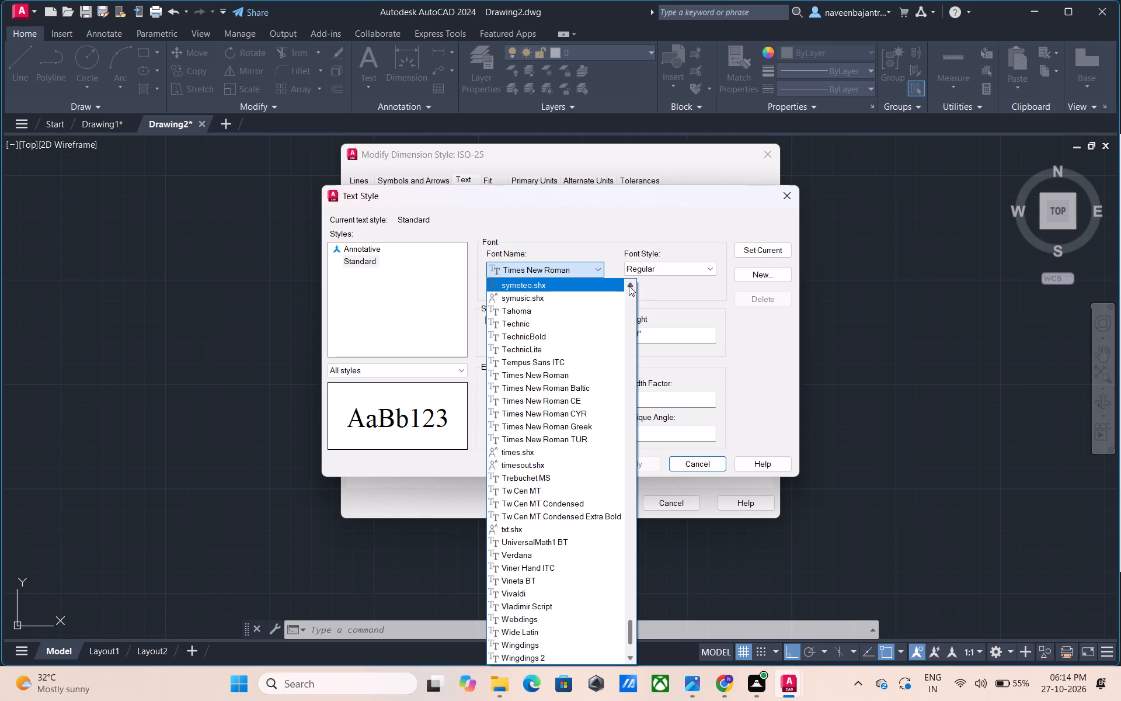
click(631, 286)
click(632, 287)
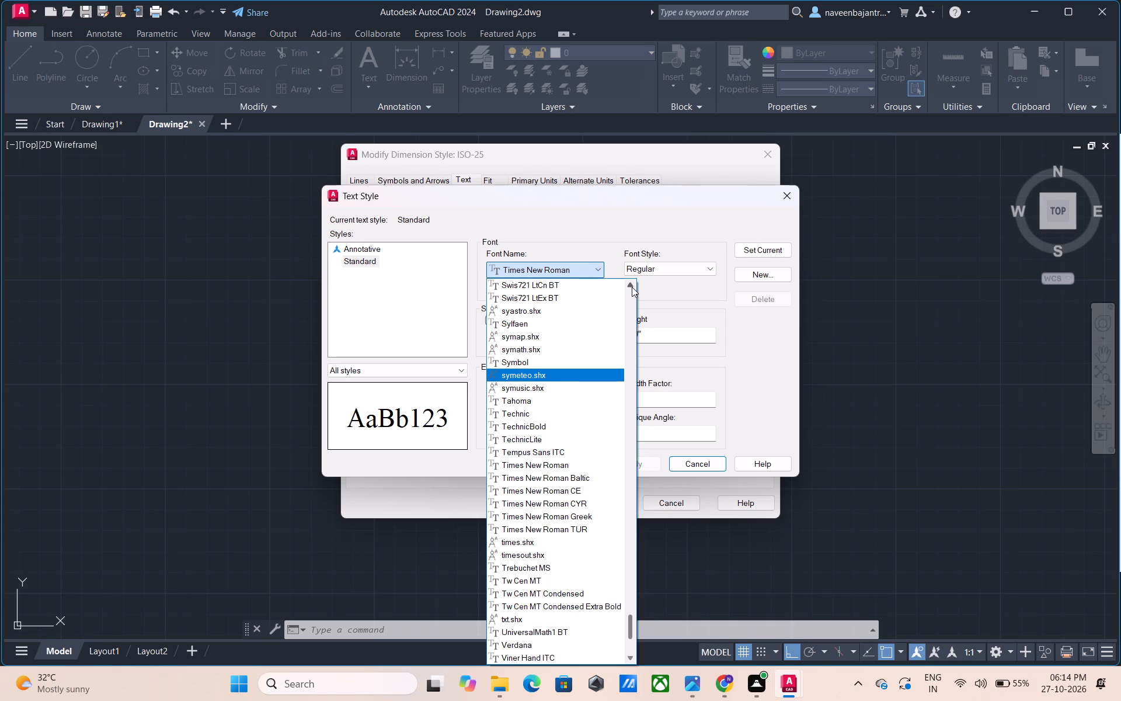
click(631, 283)
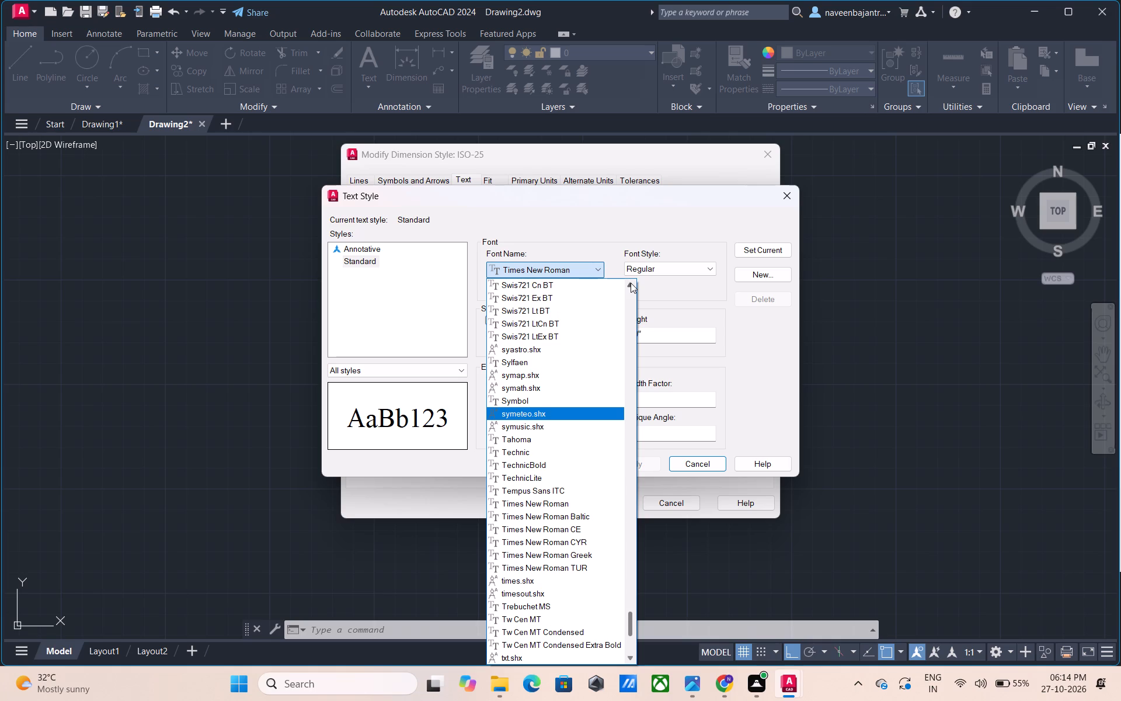
click(631, 283)
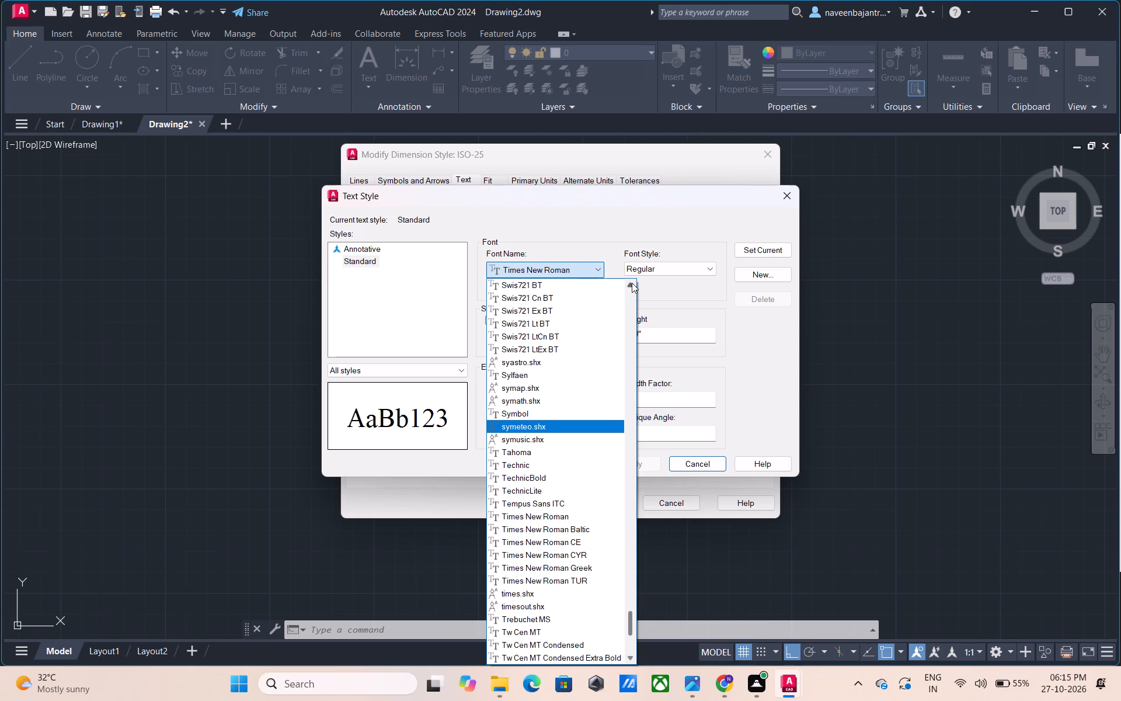
click(751, 414)
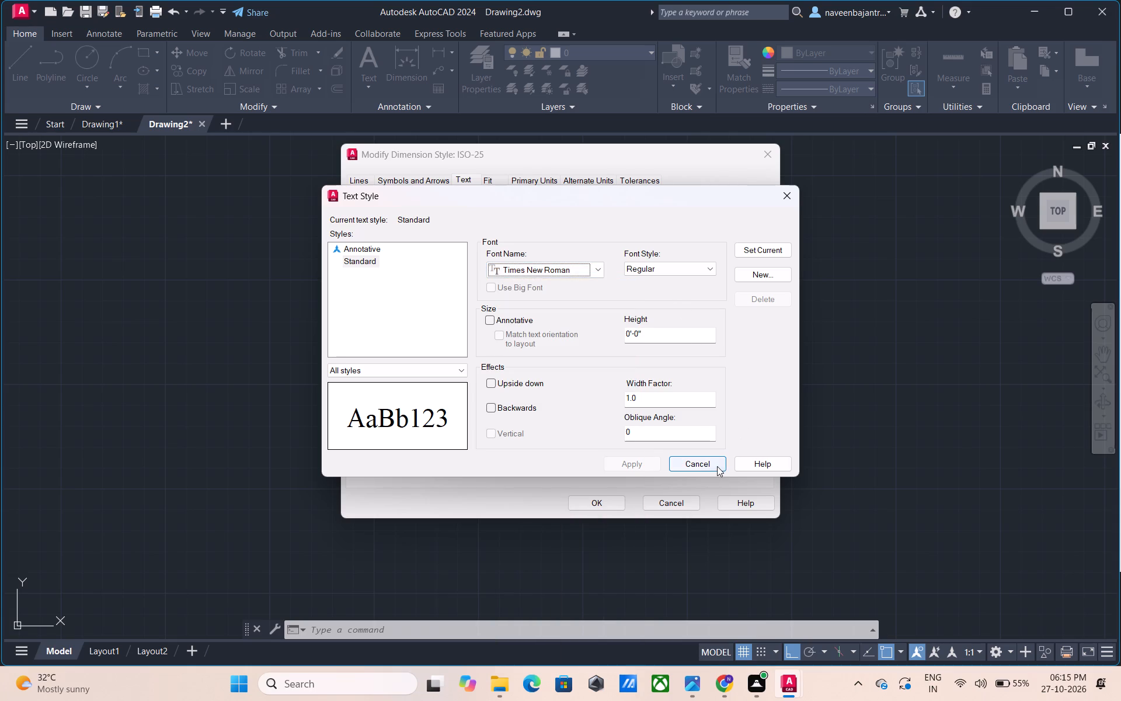
click(713, 466)
Accept the ISO-25 dimension style modifications, set ISO-25 as the current style and close the Dimension Style Manager.
click(599, 506)
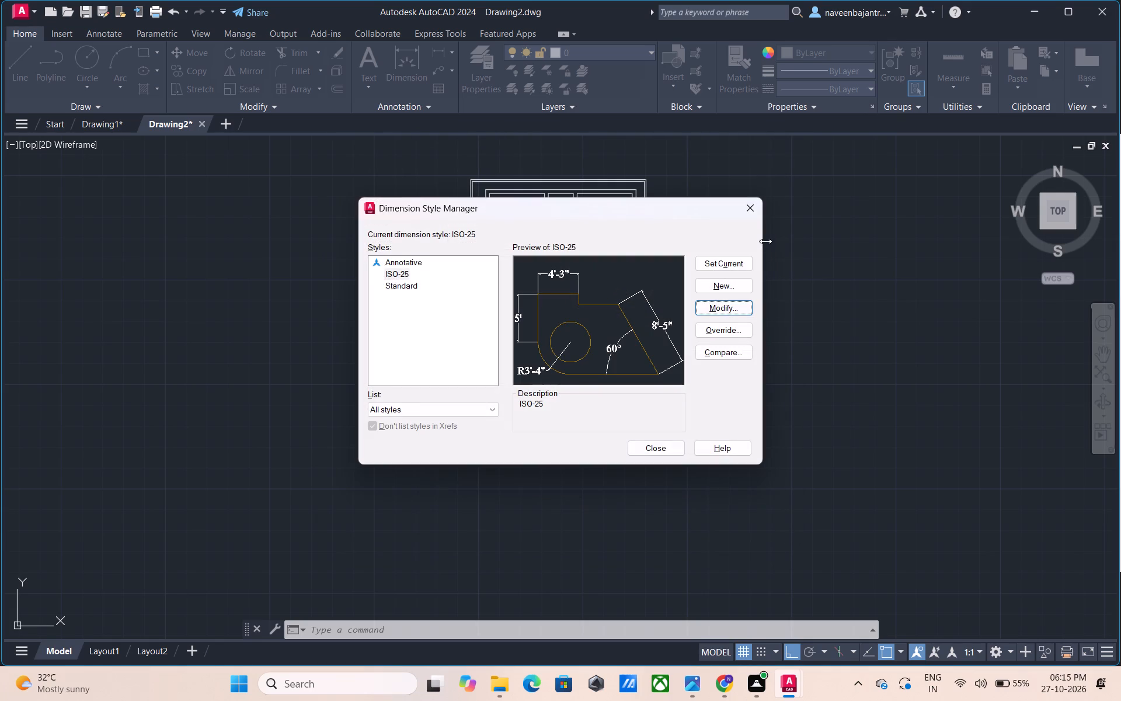
click(721, 258)
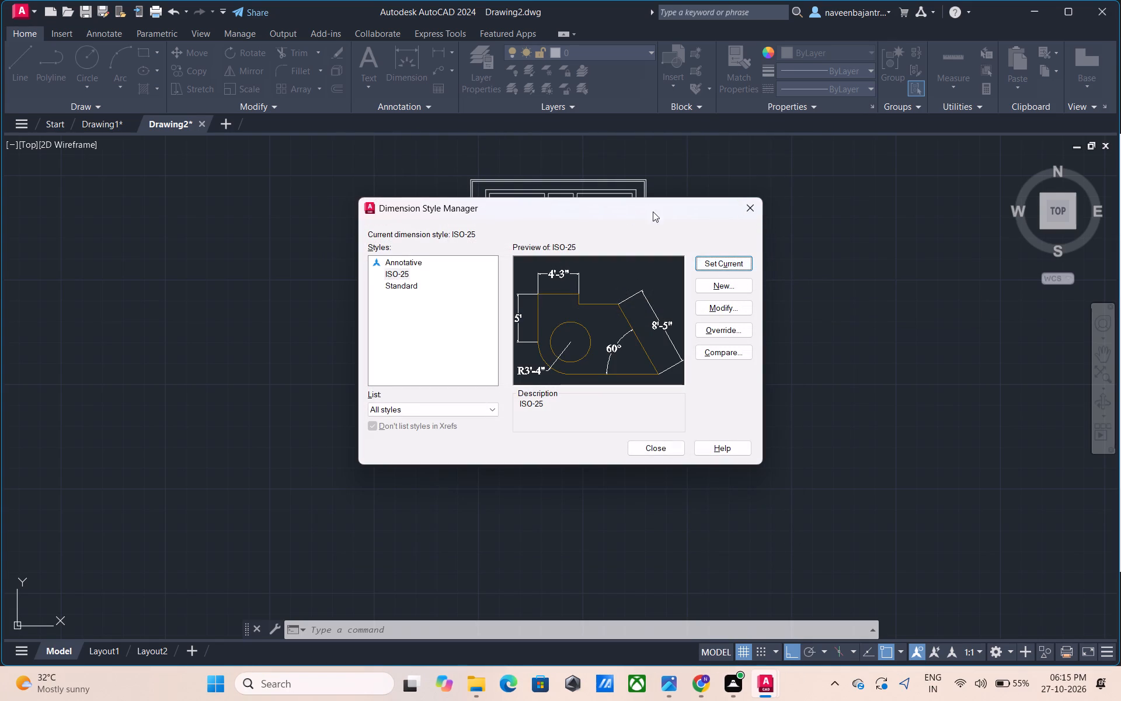
click(704, 265)
click(638, 451)
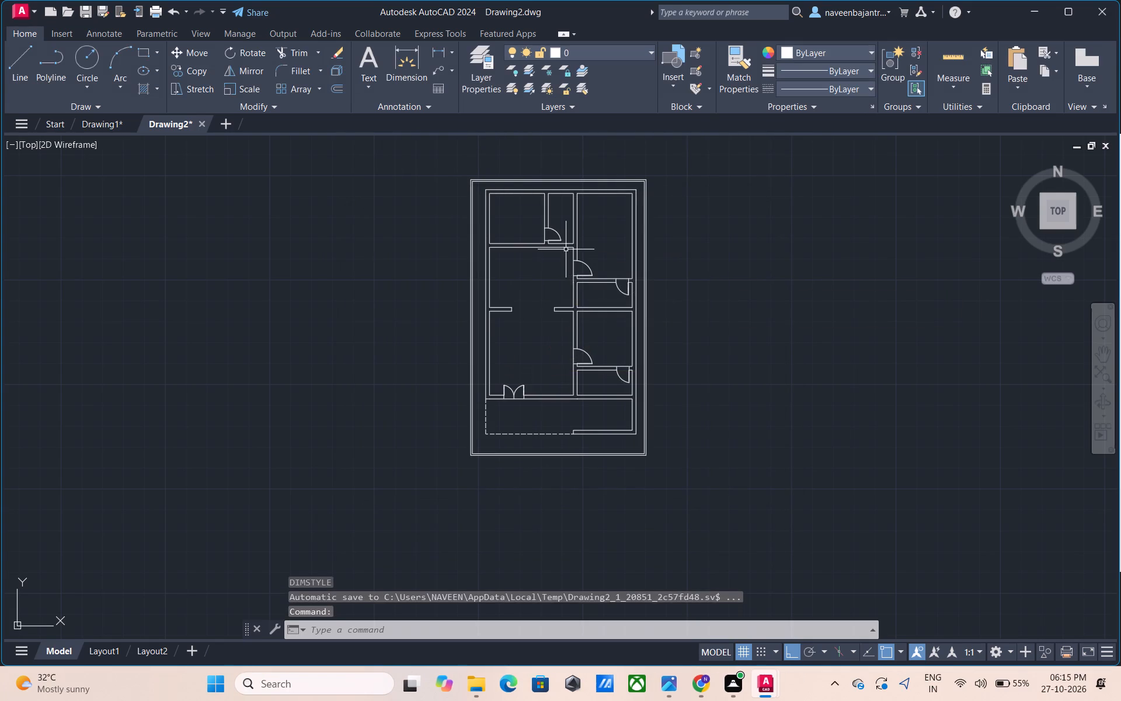
Draw a vertical line across the building's top wall above the upper-left room, from the inner wall line past the outer one.
middle_drag(566, 249, 572, 397)
scroll(561, 336, up, 3)
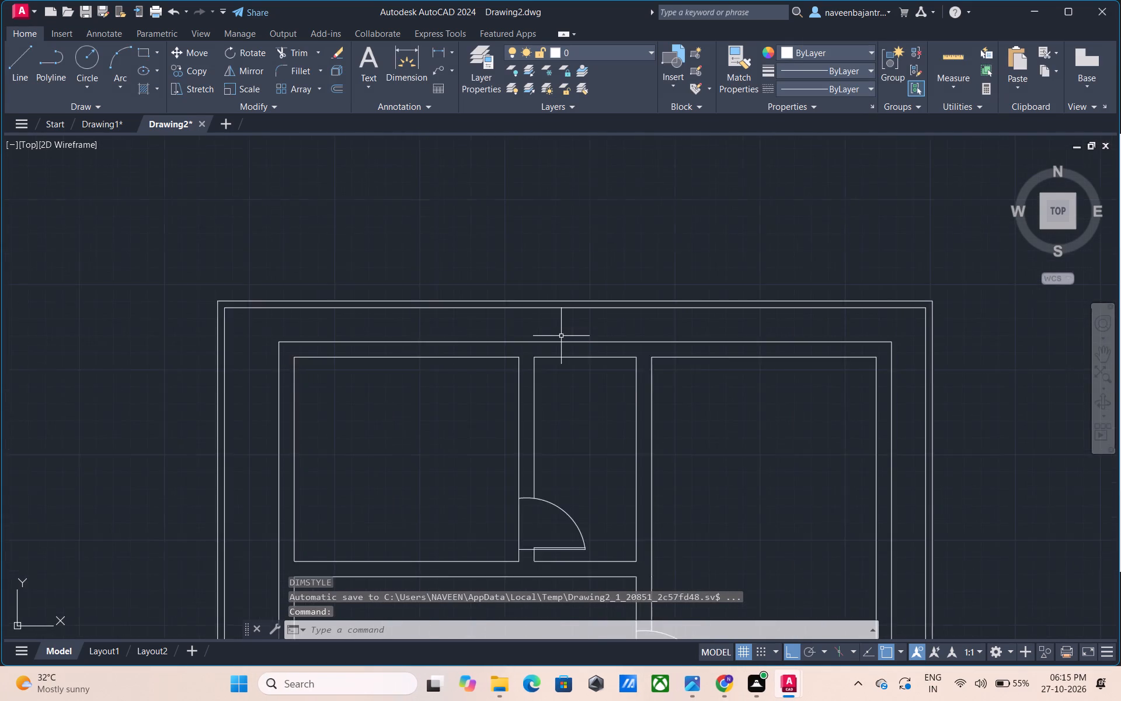
scroll(561, 336, up, 1)
key(Escape)
text(L)
key(space)
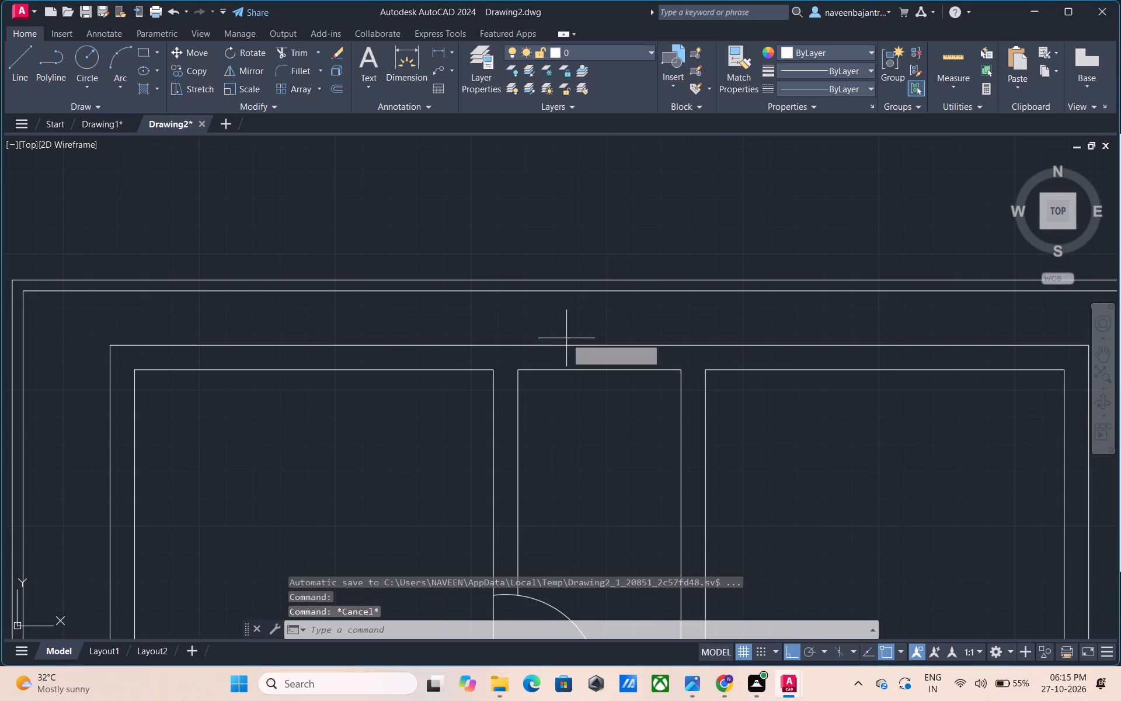
click(454, 369)
click(455, 325)
key(Escape)
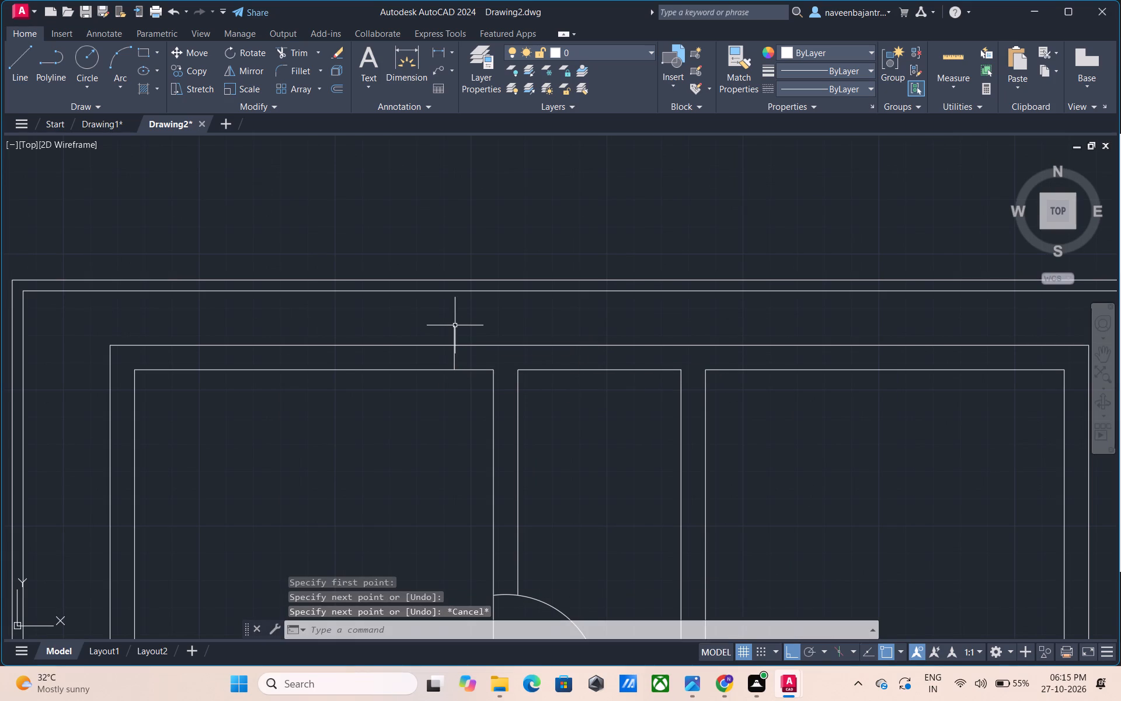
Trim the part of the vertical line that extends beyond the outer face of the top wall.
text(TR)
key(space)
click(455, 332)
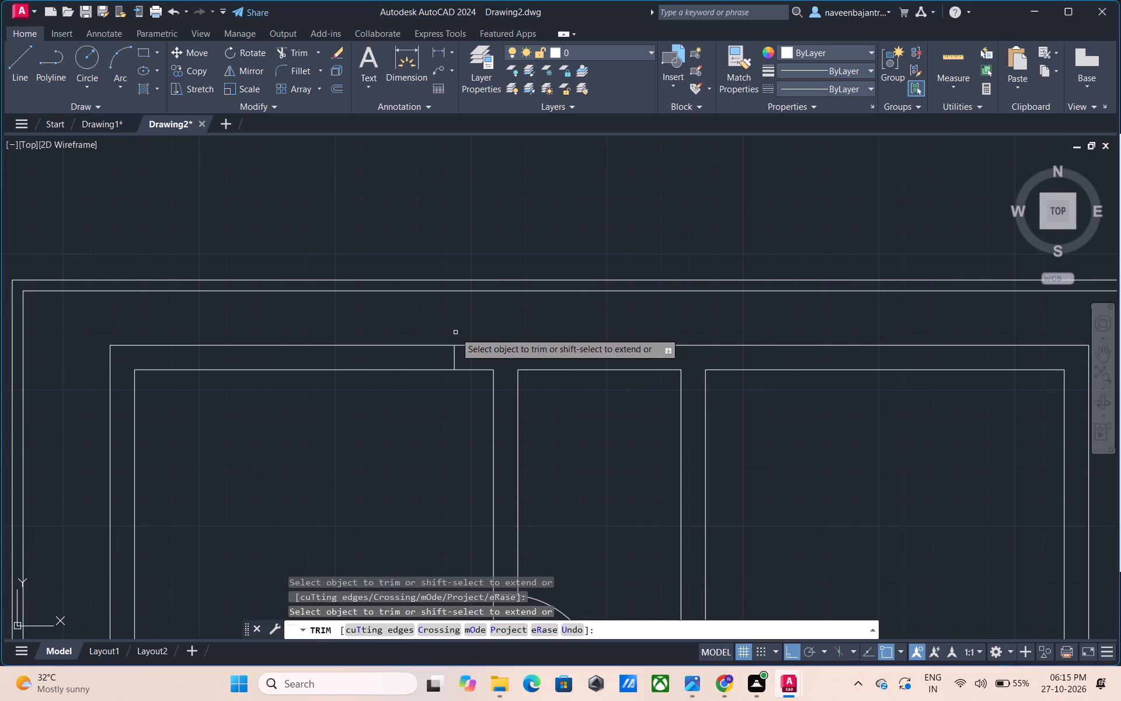
key(Escape)
key(Escape)
Offset the short vertical line 4' to the left to mark the other side of the upper-left room's window.
text(O 4')
key(Return)
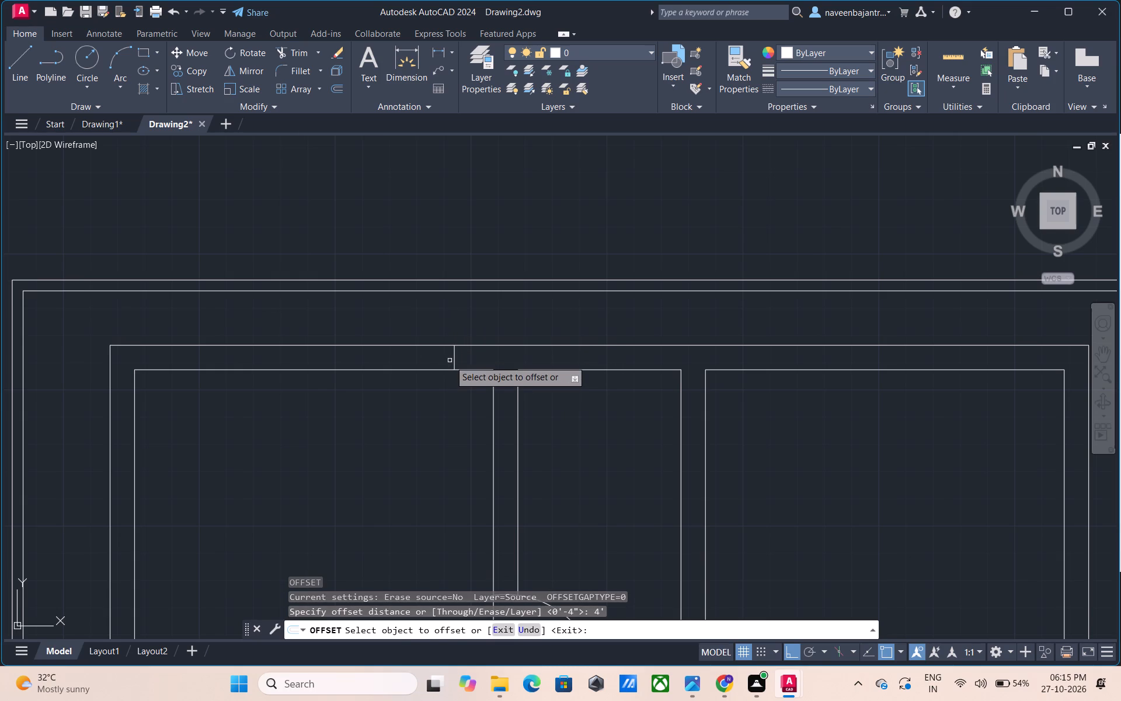
click(454, 359)
click(438, 359)
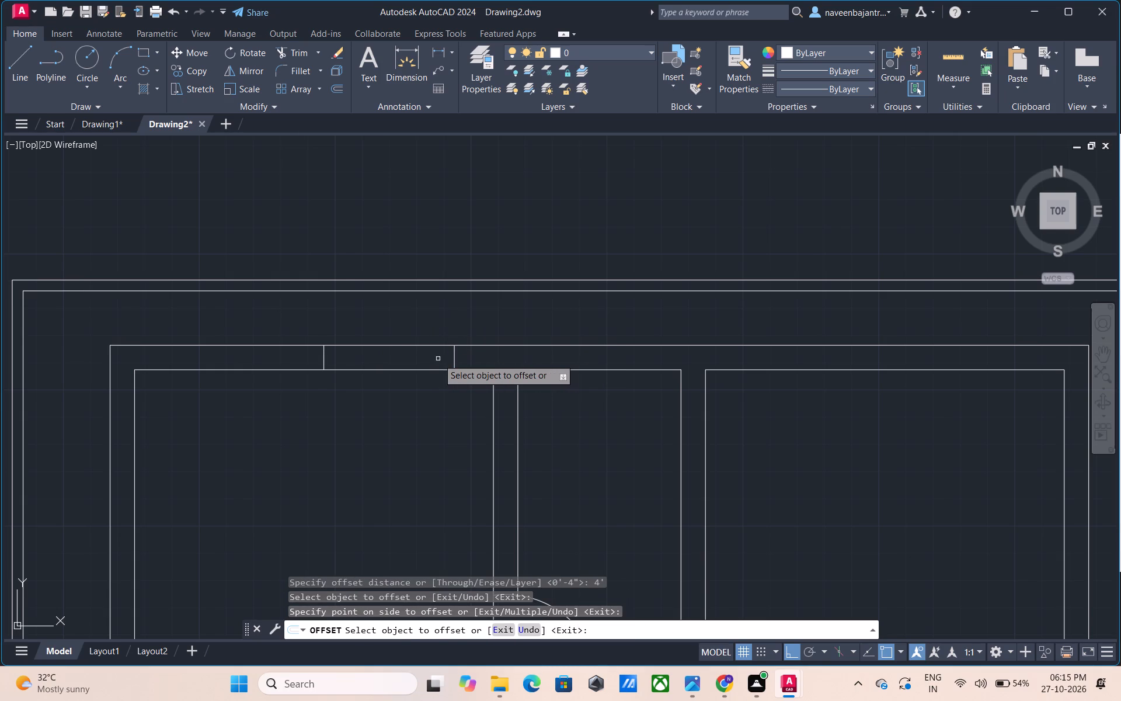
key(Escape)
key(Escape)
Draw a horizontal line between the midpoints of the two window side lines in the upper-left room's top wall.
text(L)
key(space)
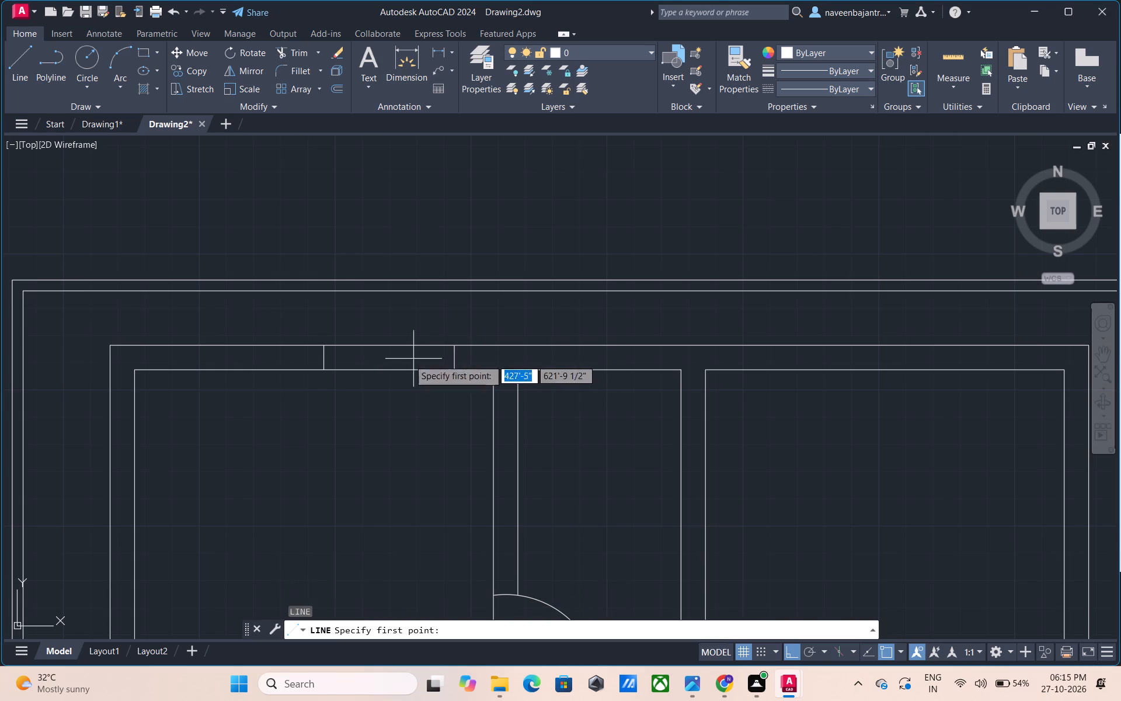
click(326, 360)
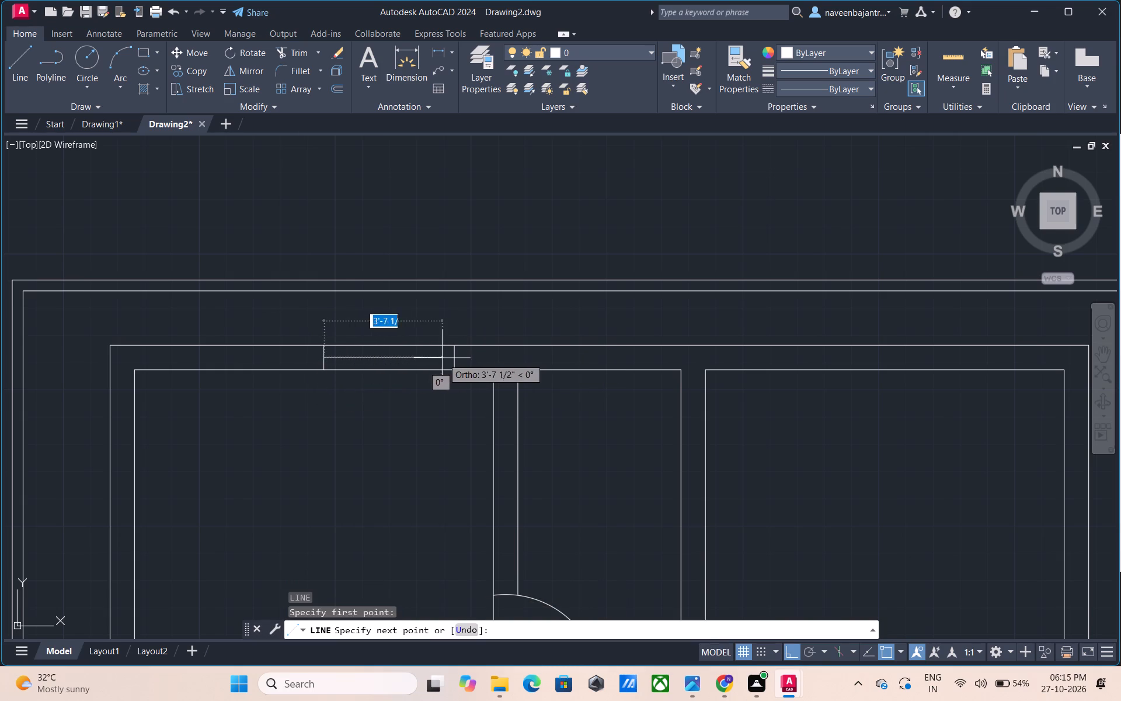
click(453, 357)
key(Escape)
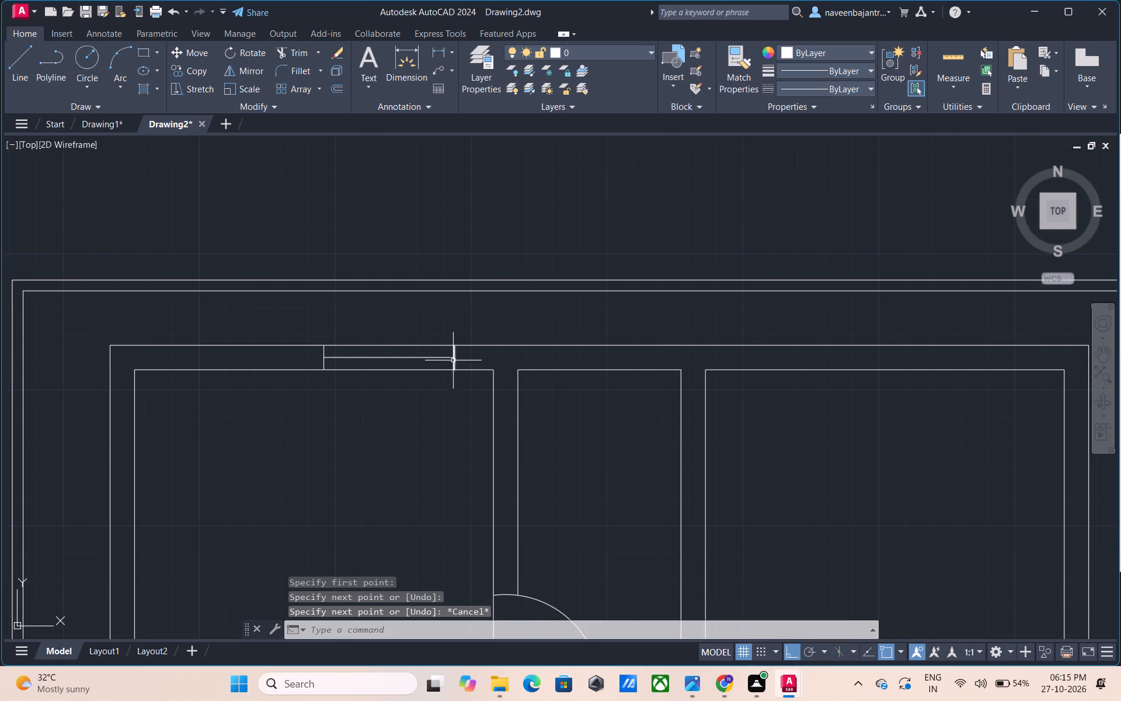
Draw a vertical line across the top wall above the upper-right room, near its left corner, extending past the outer wall line.
scroll(451, 380, down, 2)
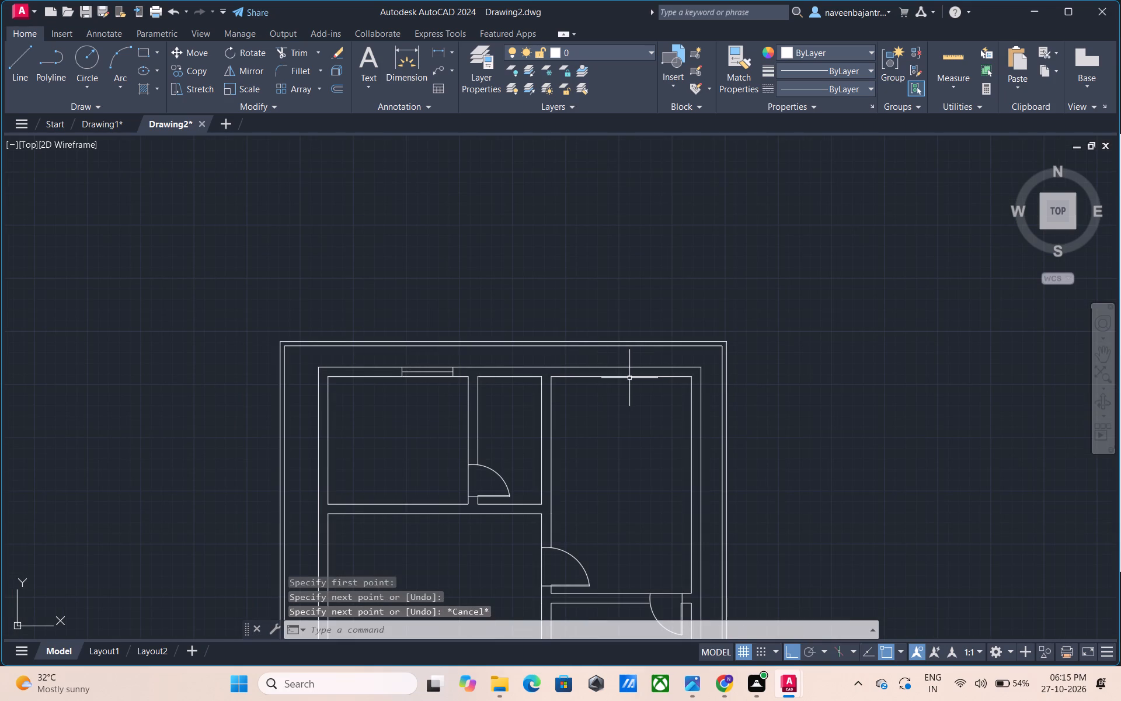
middle_drag(583, 398, 567, 405)
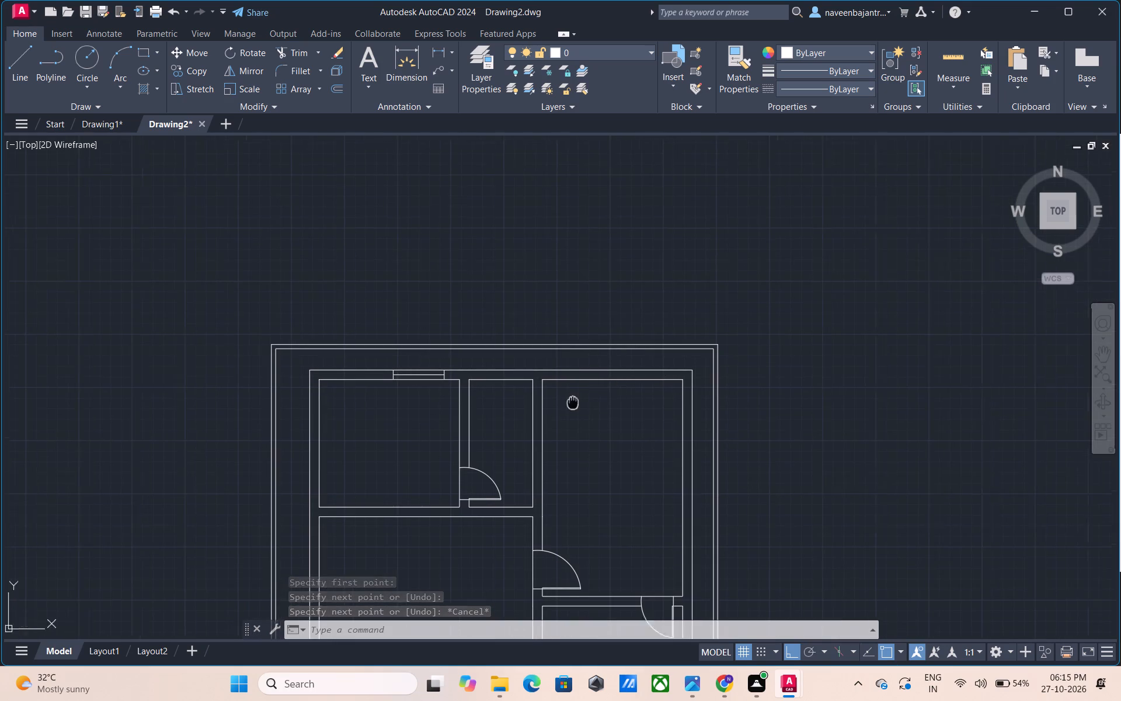
middle_drag(567, 405, 557, 408)
scroll(555, 408, up, 2)
key(Escape)
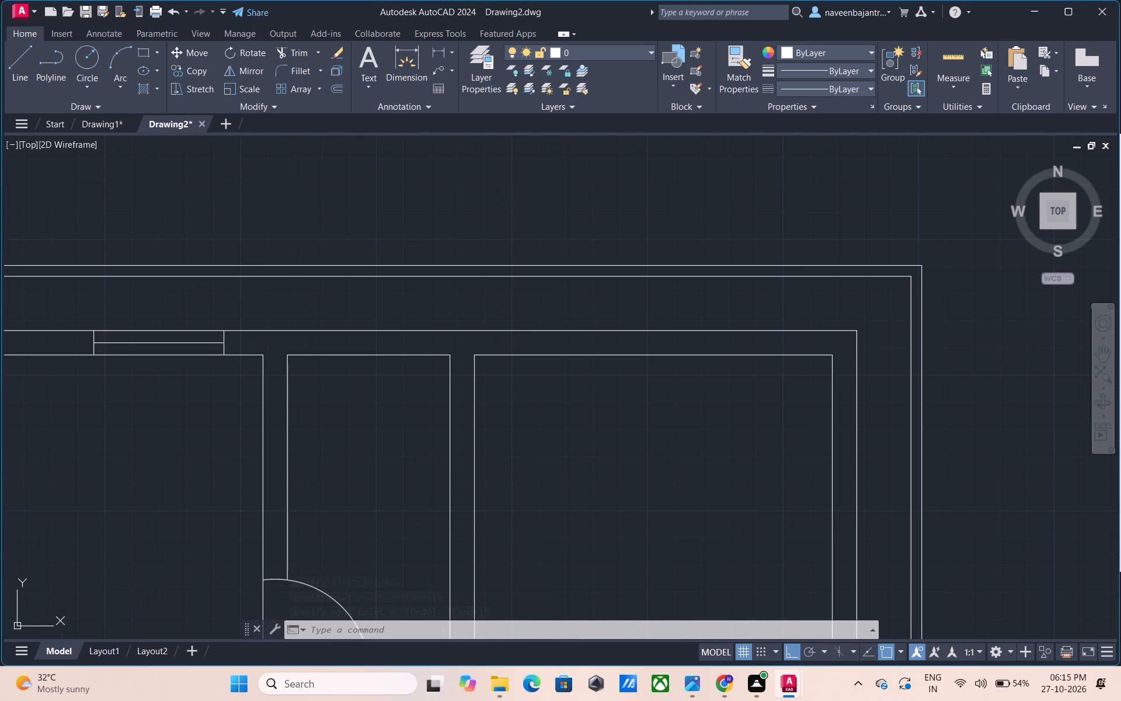
text(L)
key(space)
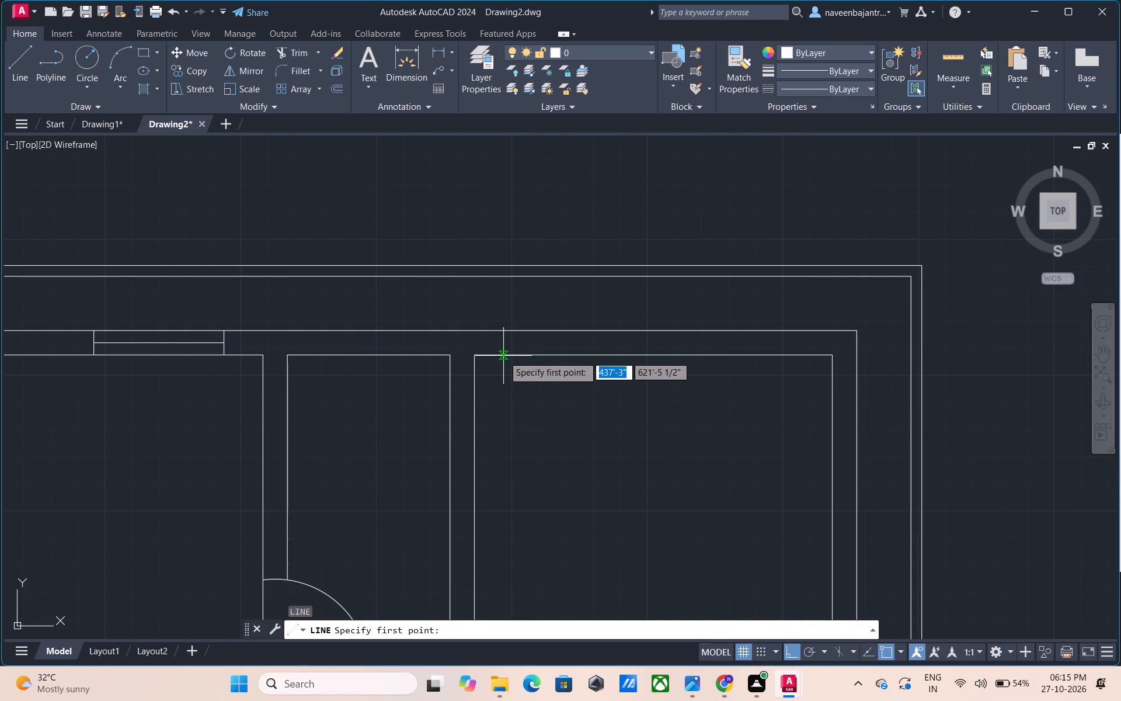
click(503, 356)
click(503, 314)
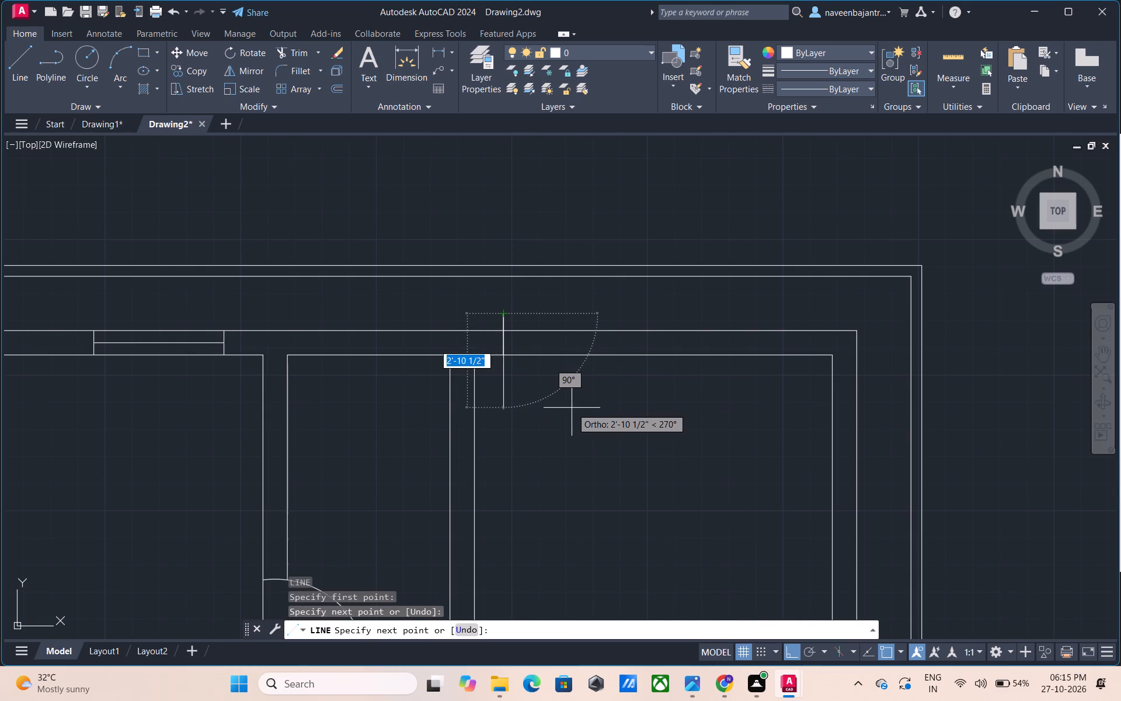
key(Escape)
Trim the new vertical line's excess beyond the outer face of the top wall above the upper-right room.
text(TR)
key(space)
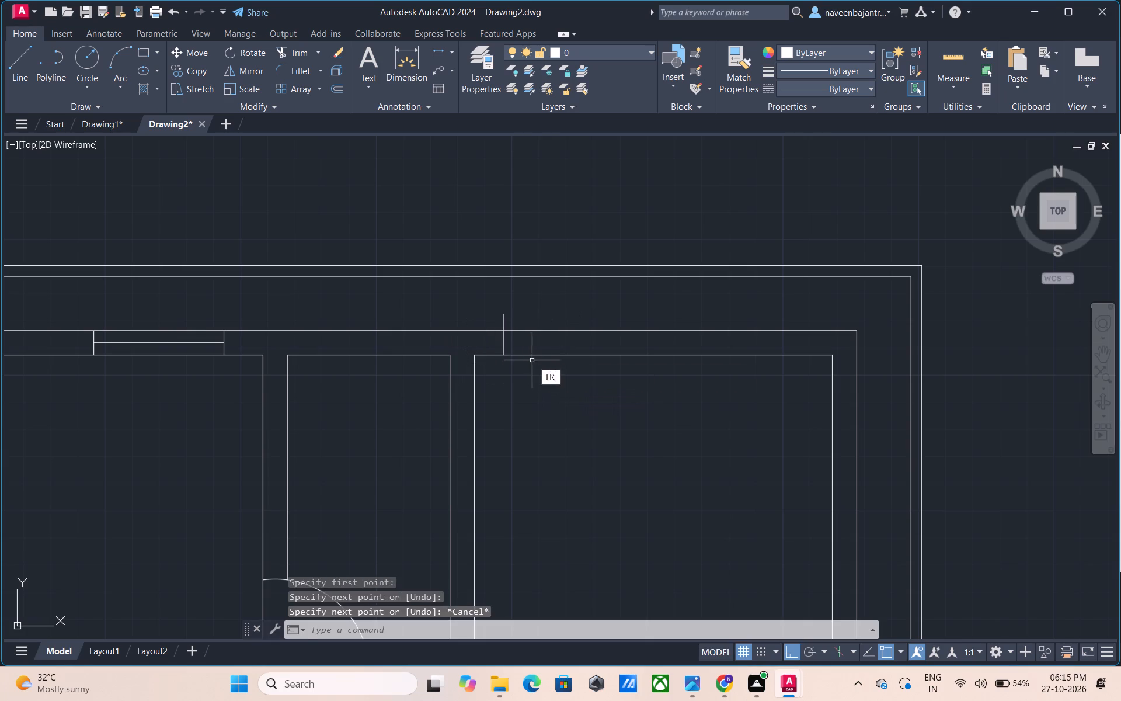
click(504, 317)
key(Escape)
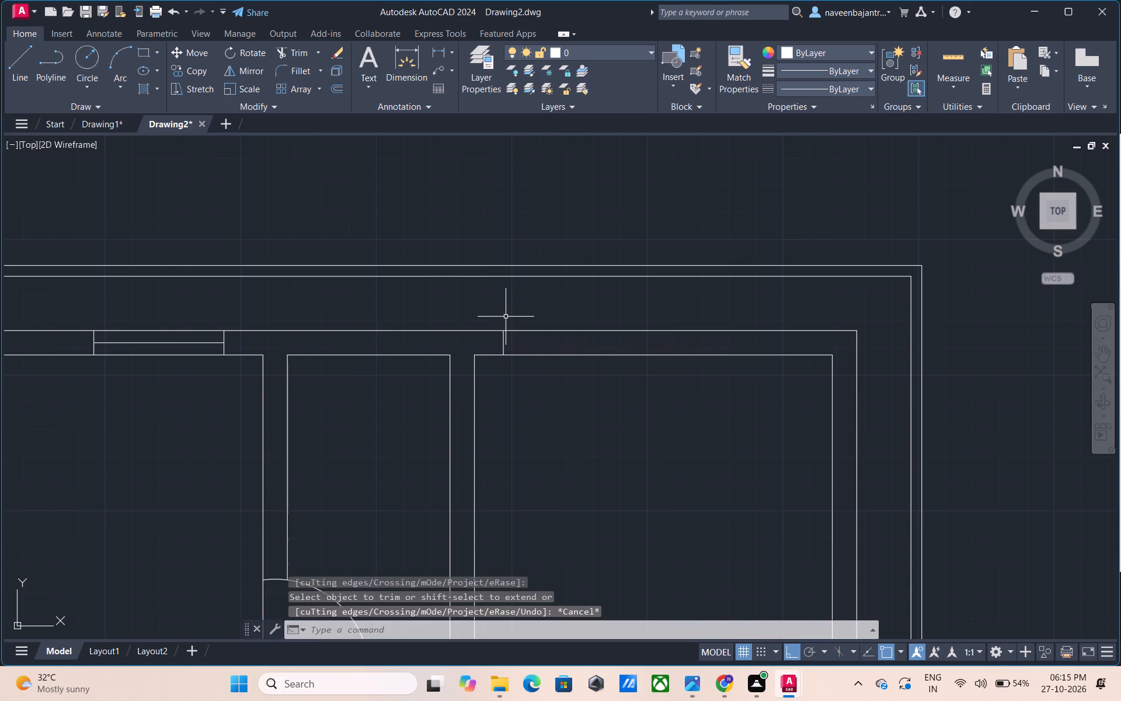
Offset the upper-right room's short vertical line 4' to the right to mark the other side of its window.
text(O)
key(space)
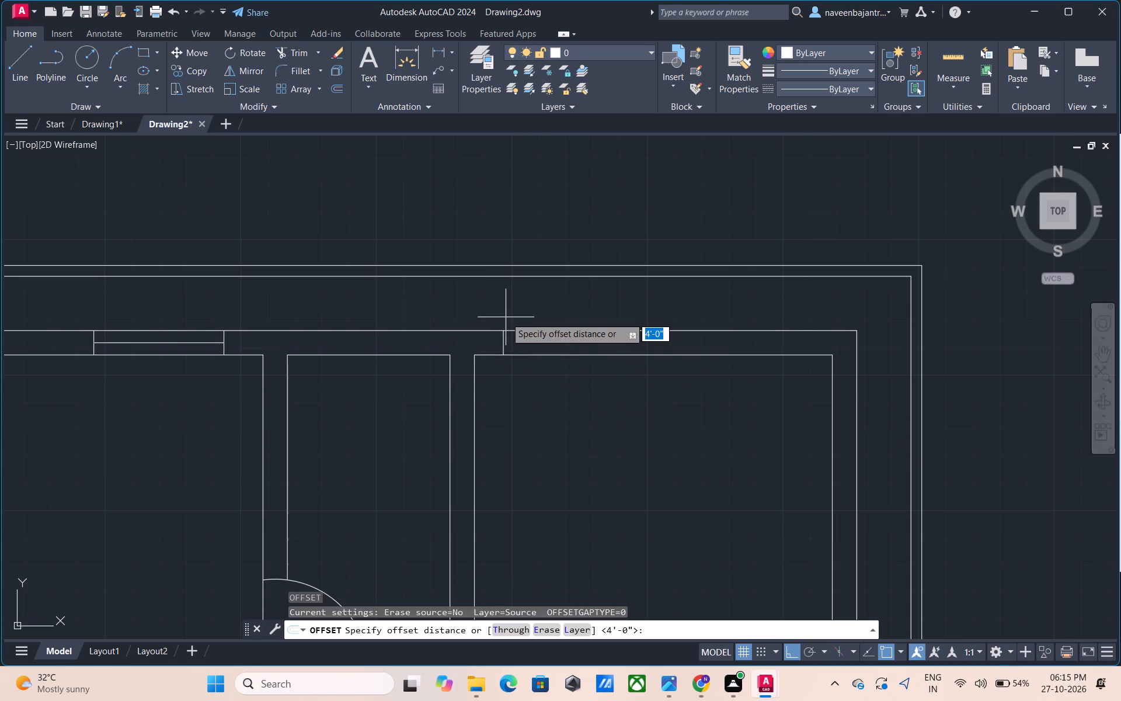
key(3)
key(BackSpace)
text(4')
key(Return)
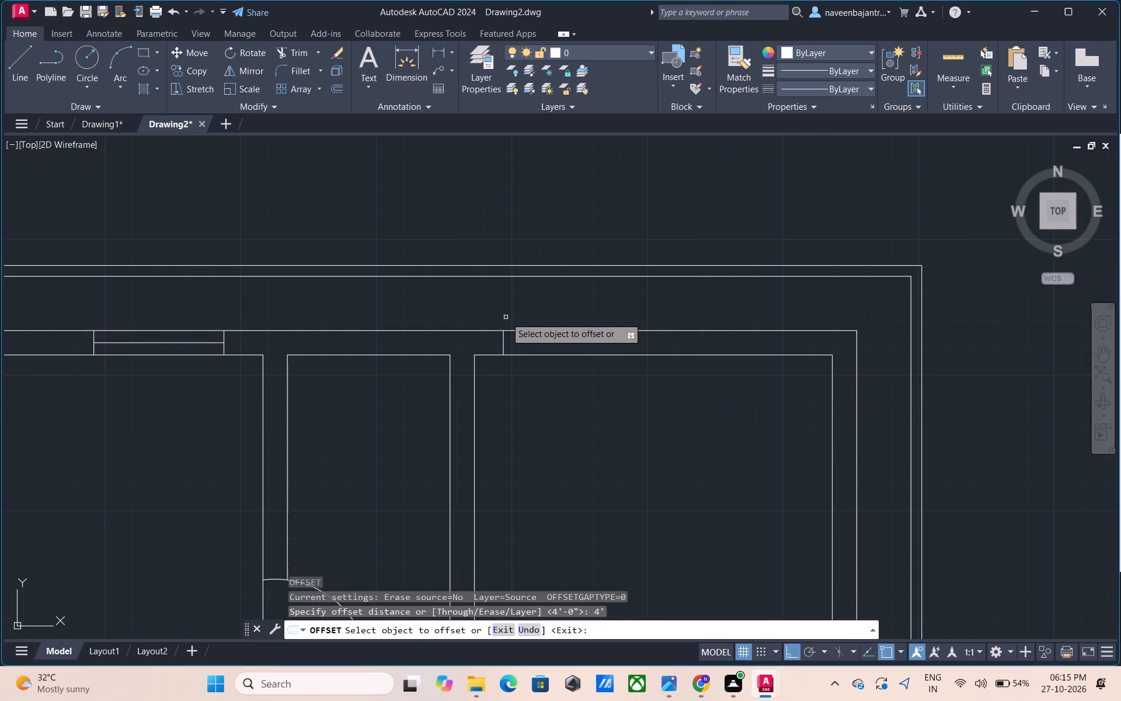
click(505, 346)
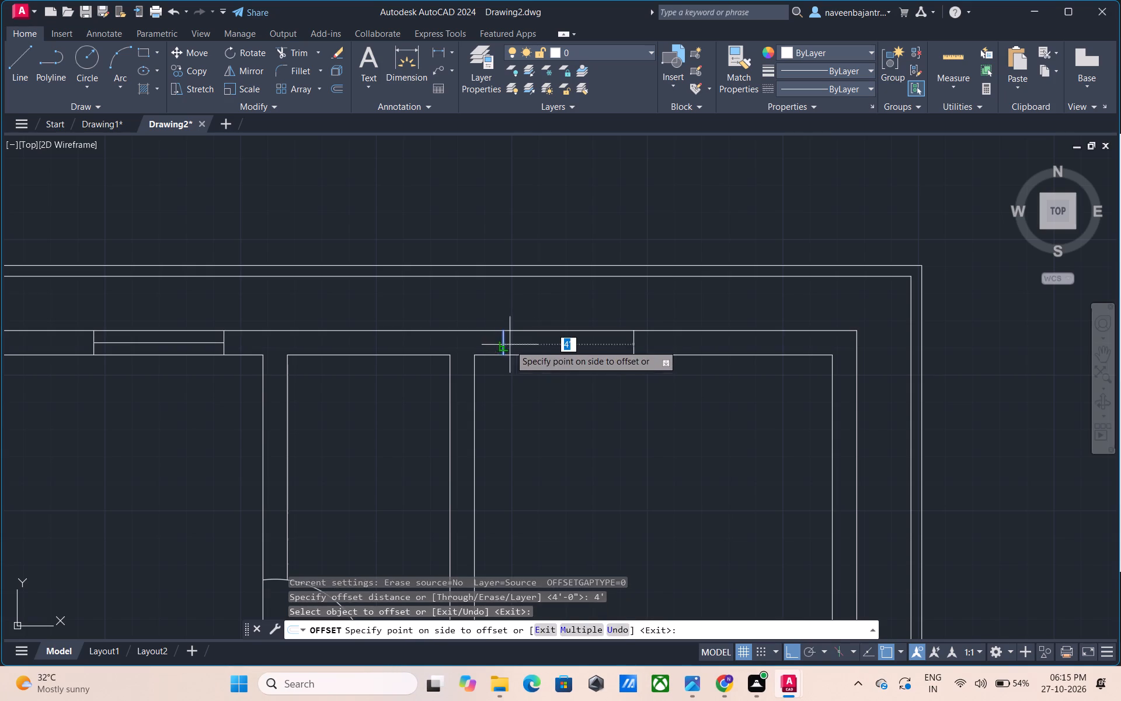
click(520, 341)
key(Escape)
Draw a horizontal line between the midpoints of the two window side lines in the upper-right room's top wall.
key(l)
key(space)
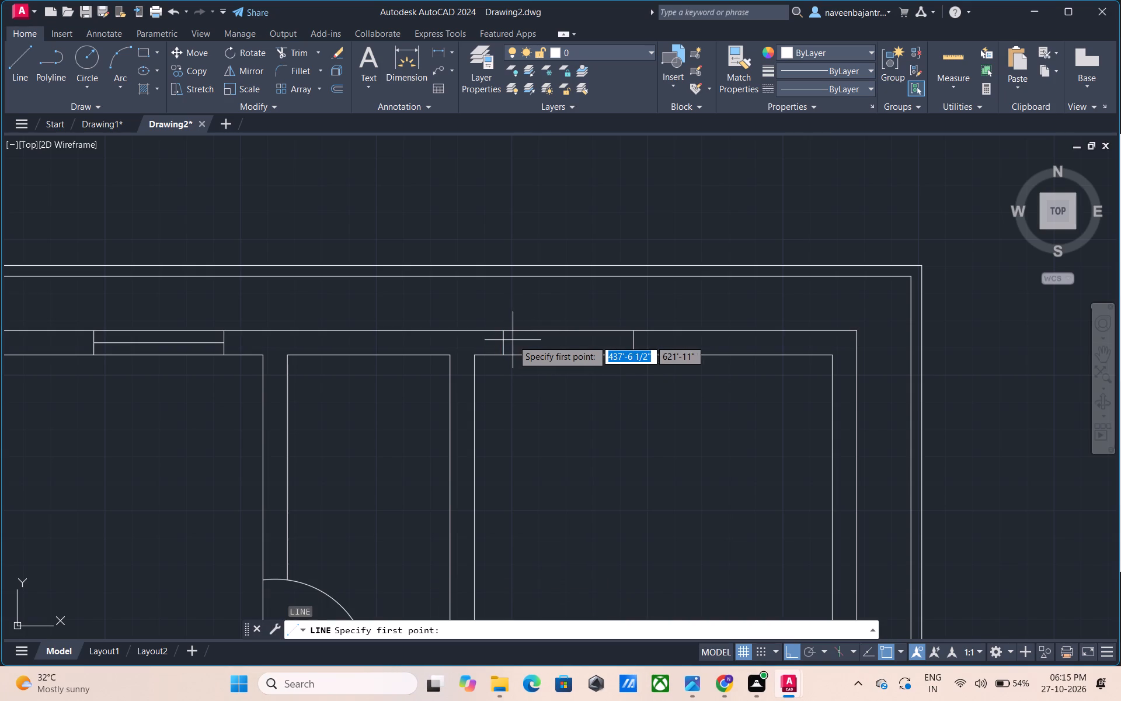
click(505, 342)
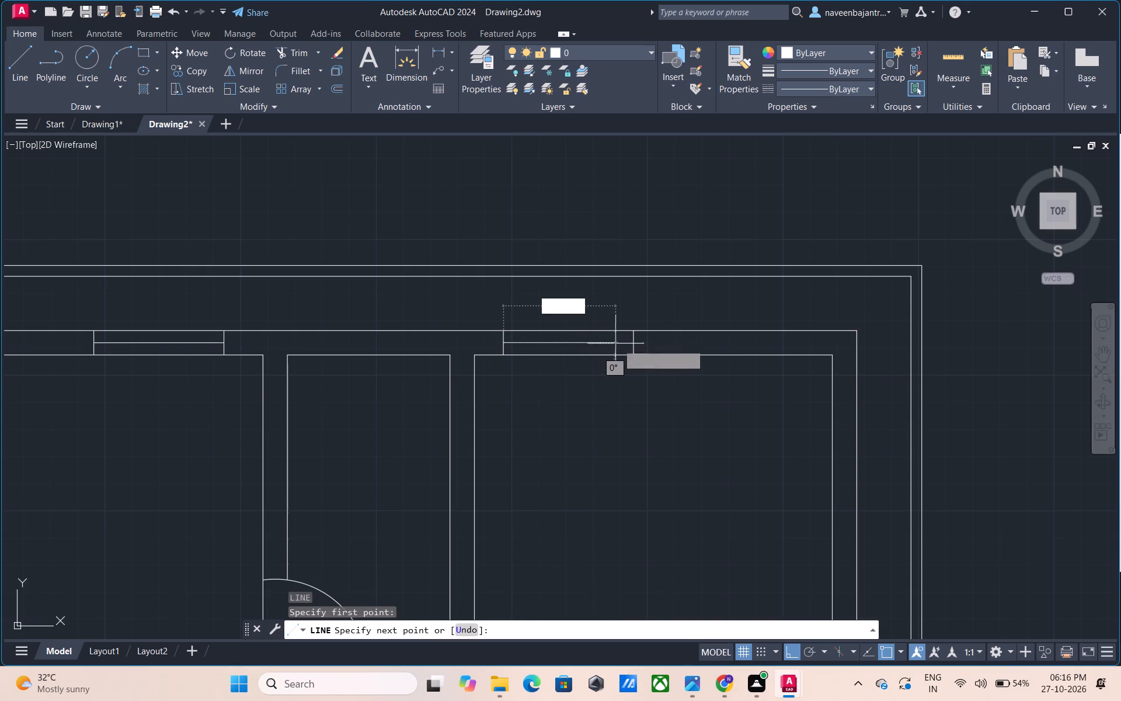
click(635, 345)
key(Escape)
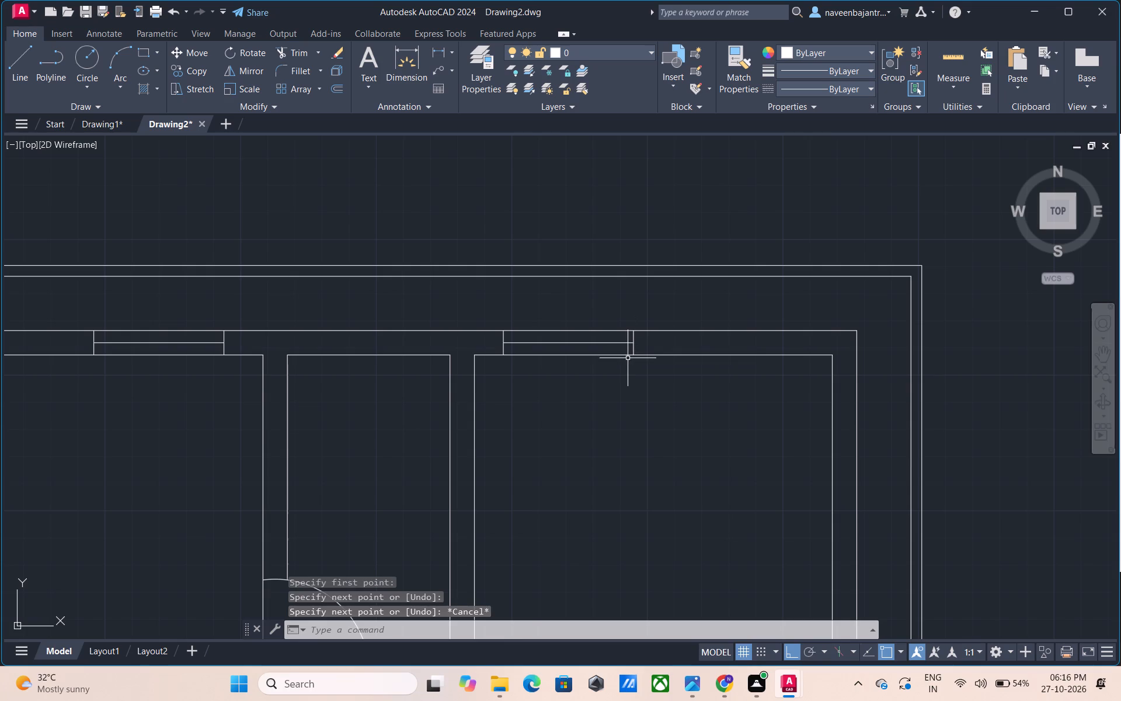
Draw a horizontal line across the right wall of the upper-right room, just above its lower corner, extending past the outer wall face.
scroll(628, 358, down, 1)
scroll(706, 453, down, 1)
middle_drag(704, 452, 555, 243)
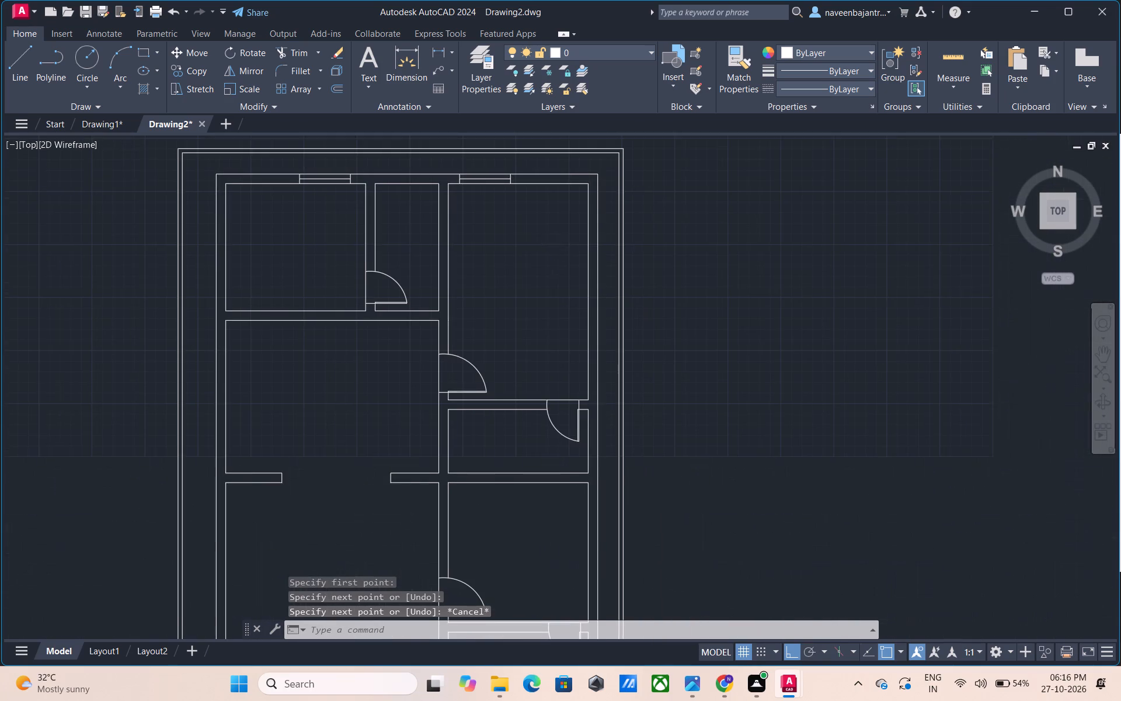
scroll(603, 376, up, 1)
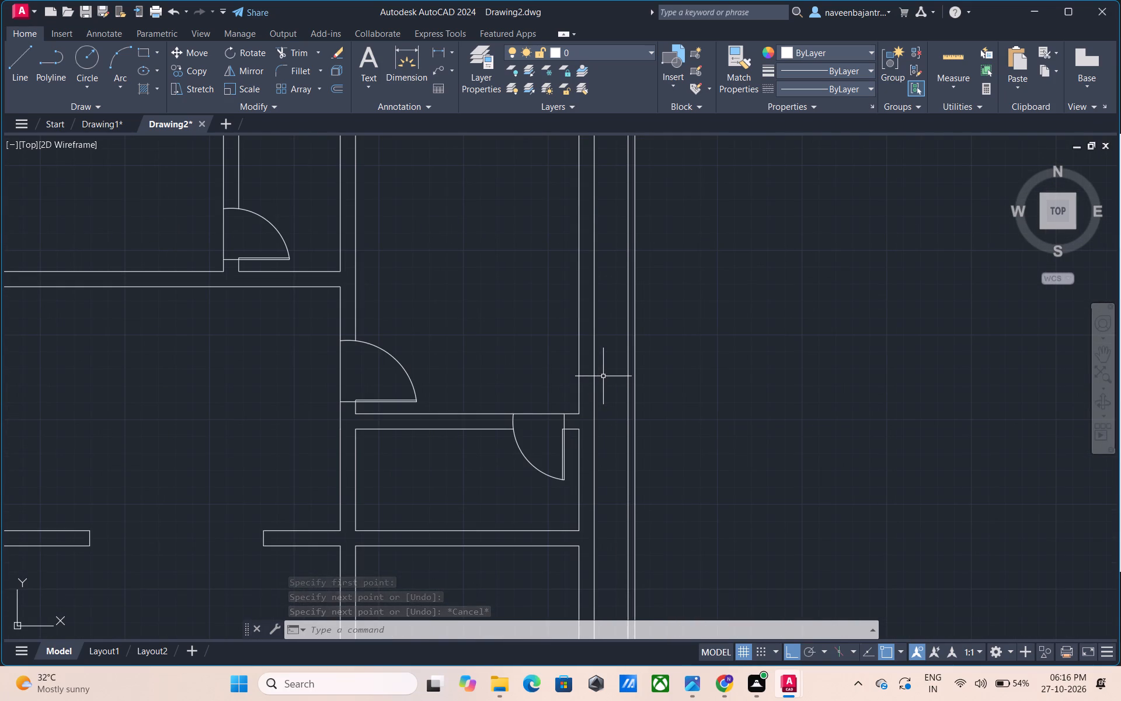
scroll(603, 376, up, 1)
key(Escape)
key(l)
key(space)
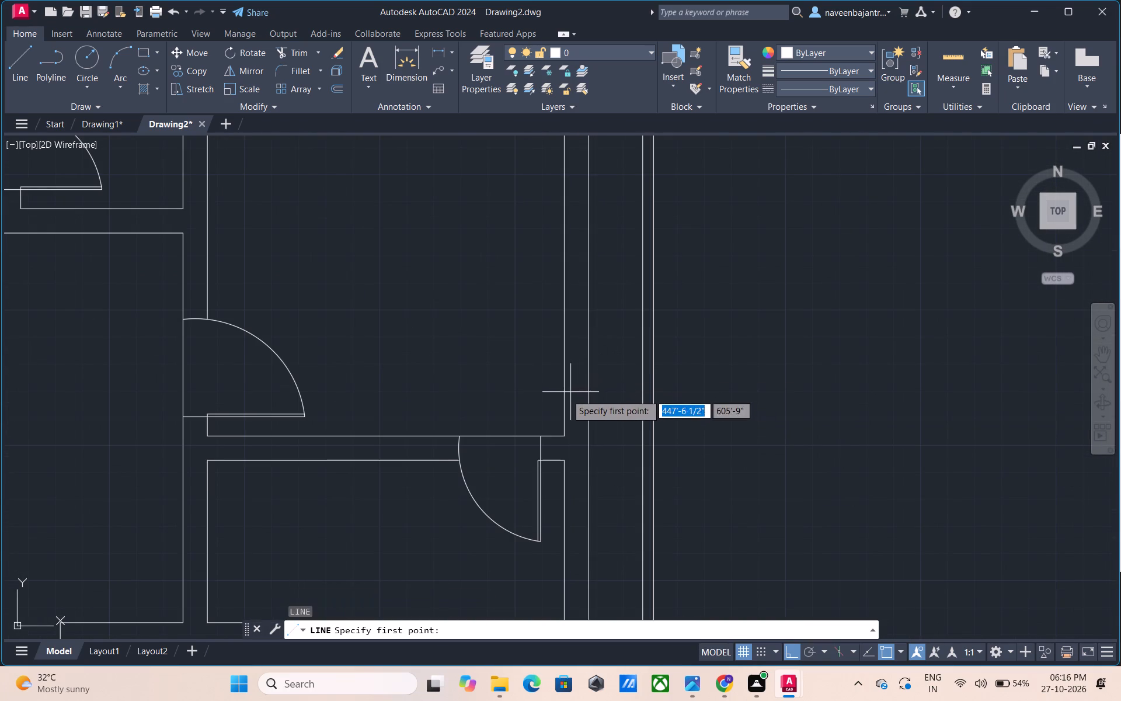
click(563, 391)
click(618, 381)
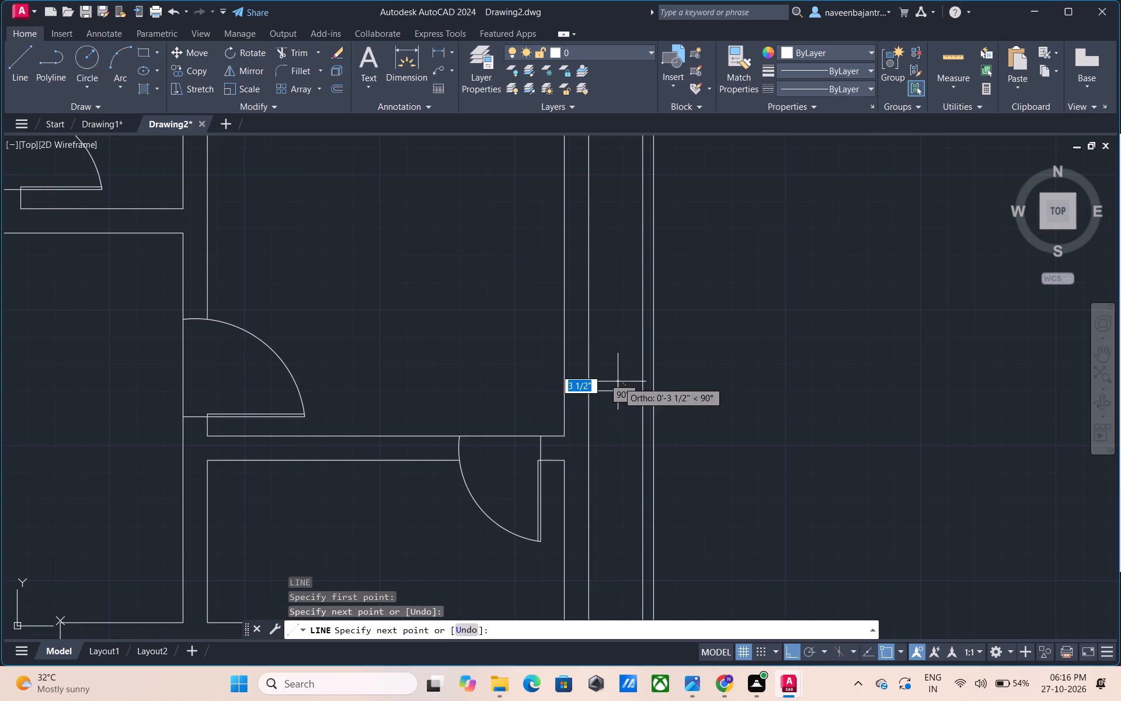
key(Escape)
Trim the new horizontal line's excess beyond the outer face of the upper-right room's right wall.
text(TR)
key(space)
click(608, 391)
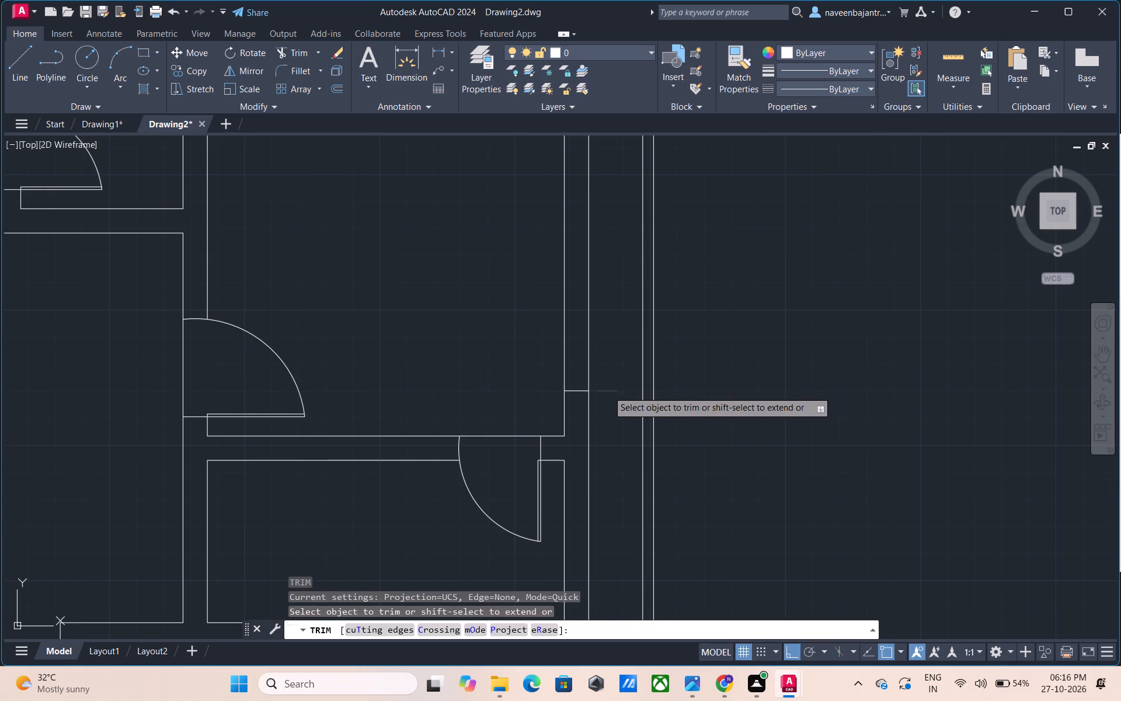
key(Escape)
Offset the short horizontal line in the upper-right room's right wall 4' upward to mark the window's other side.
text(O 4')
key(Return)
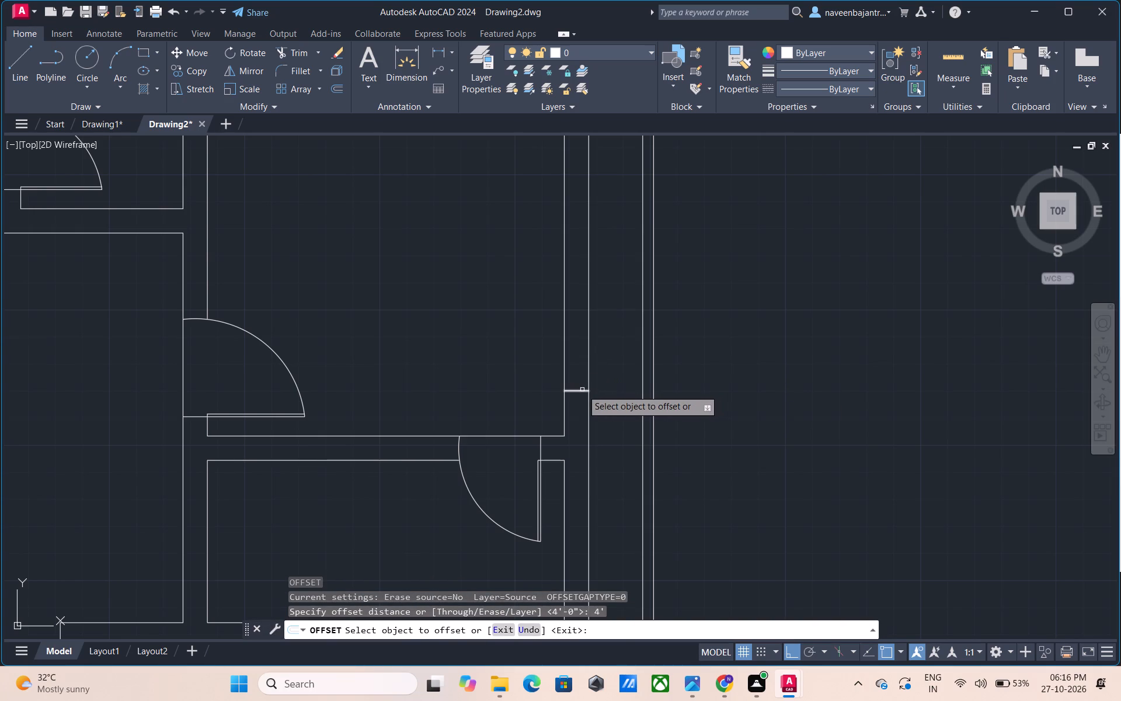
click(582, 390)
click(579, 373)
key(Escape)
Draw a vertical line between the midpoints of the two window side lines in the upper-right room's right wall.
text(L)
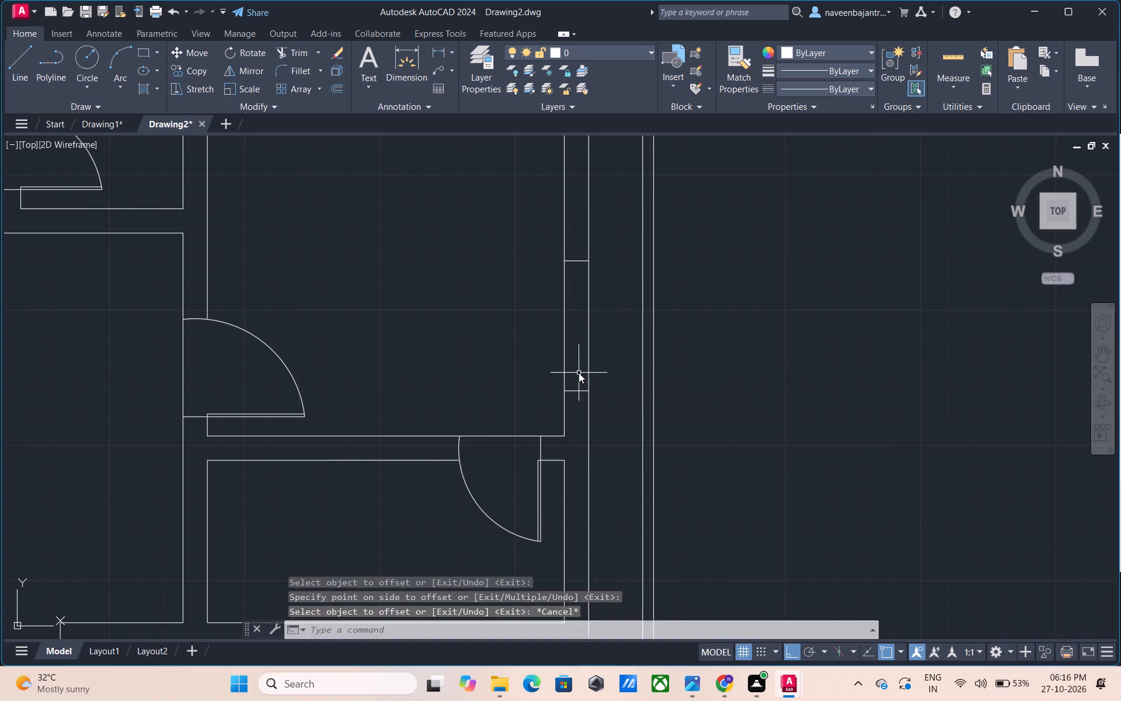
key(space)
click(576, 387)
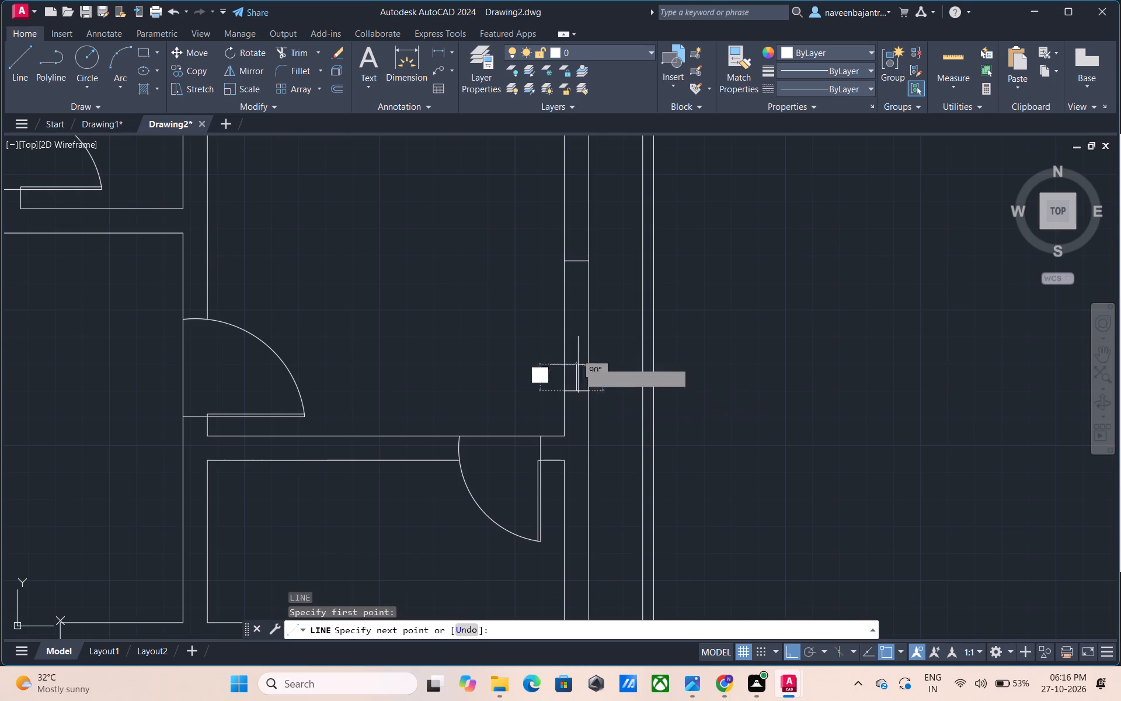
click(575, 263)
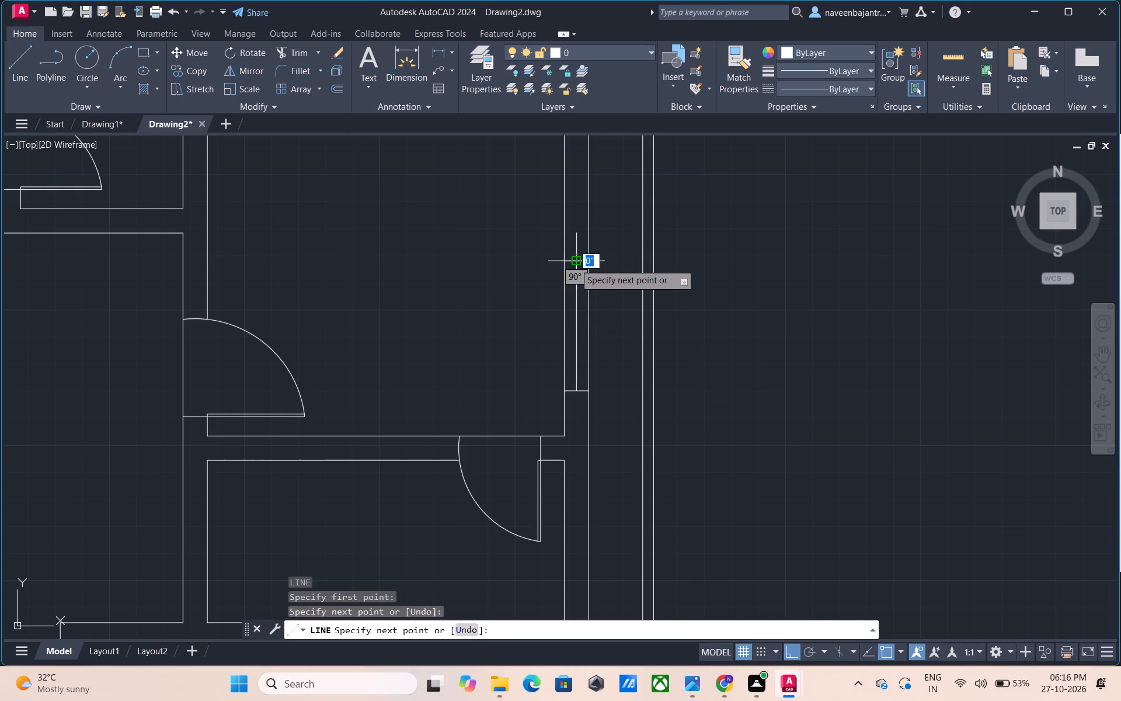
key(Escape)
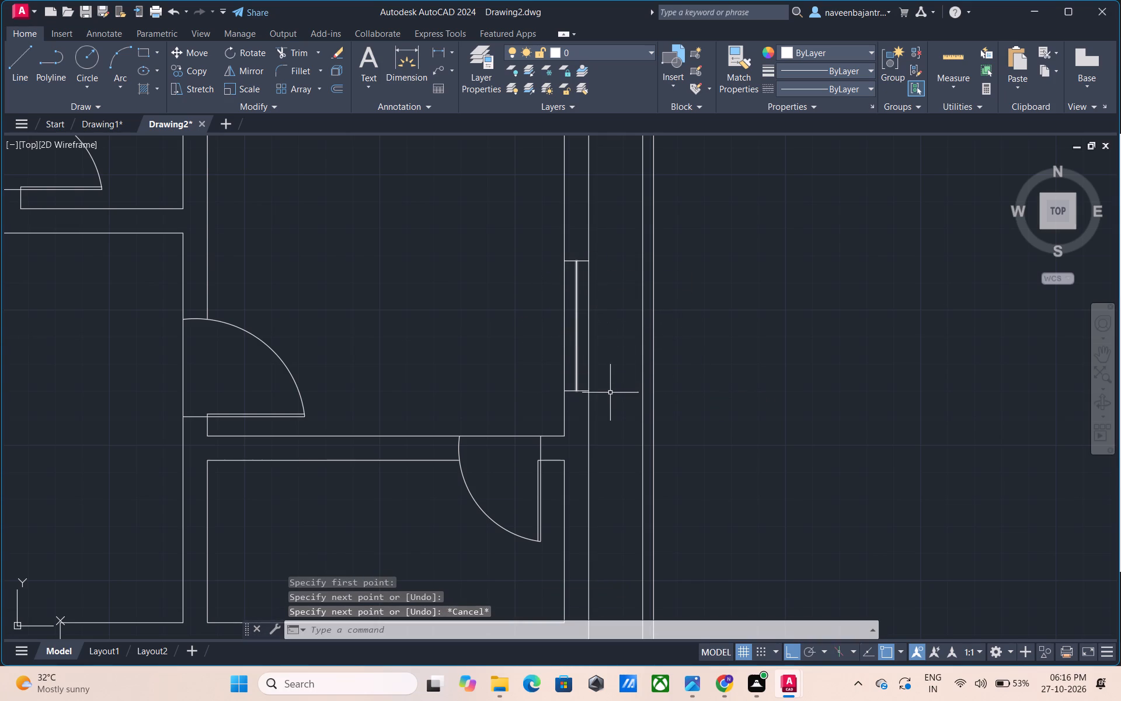
Draw a horizontal line across the right wall of the small room below, near its lower corner, extending past the outer wall face.
middle_drag(616, 383, 614, 124)
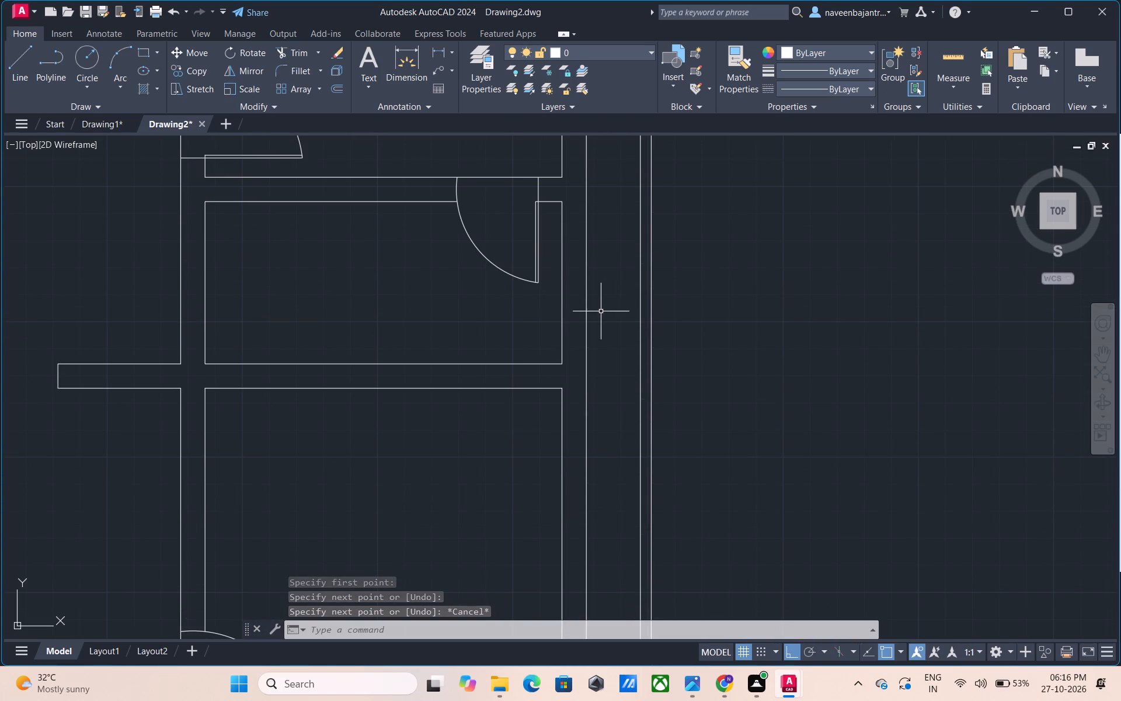
key(Escape)
key(l)
key(space)
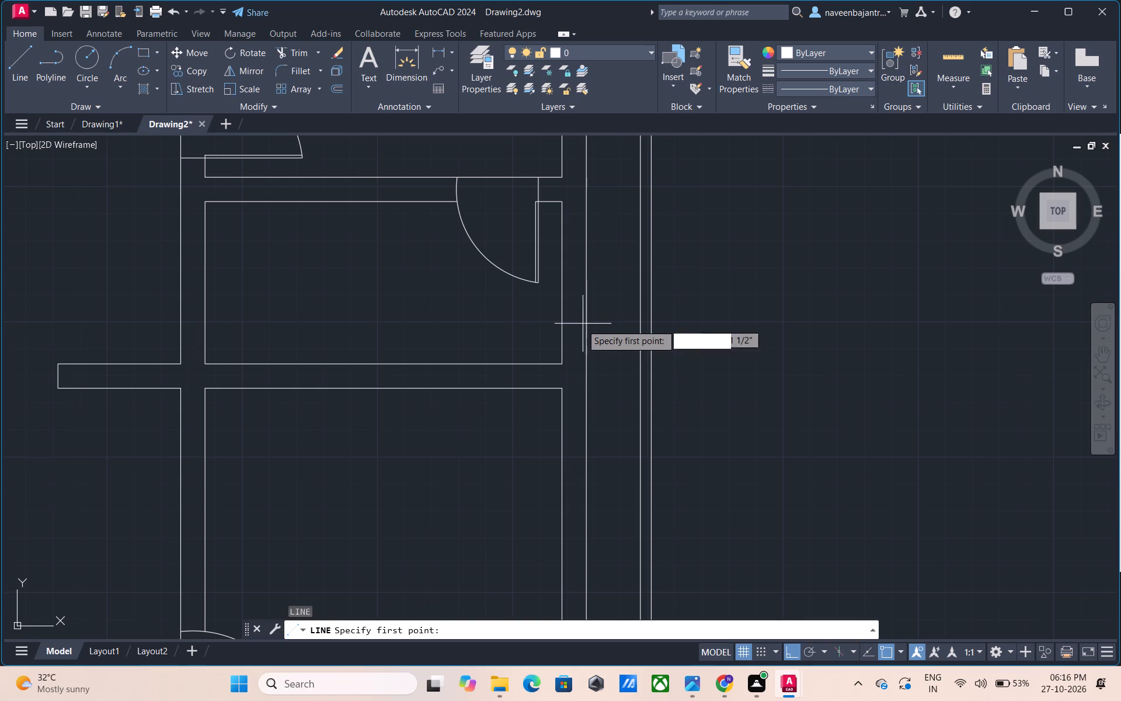
click(562, 345)
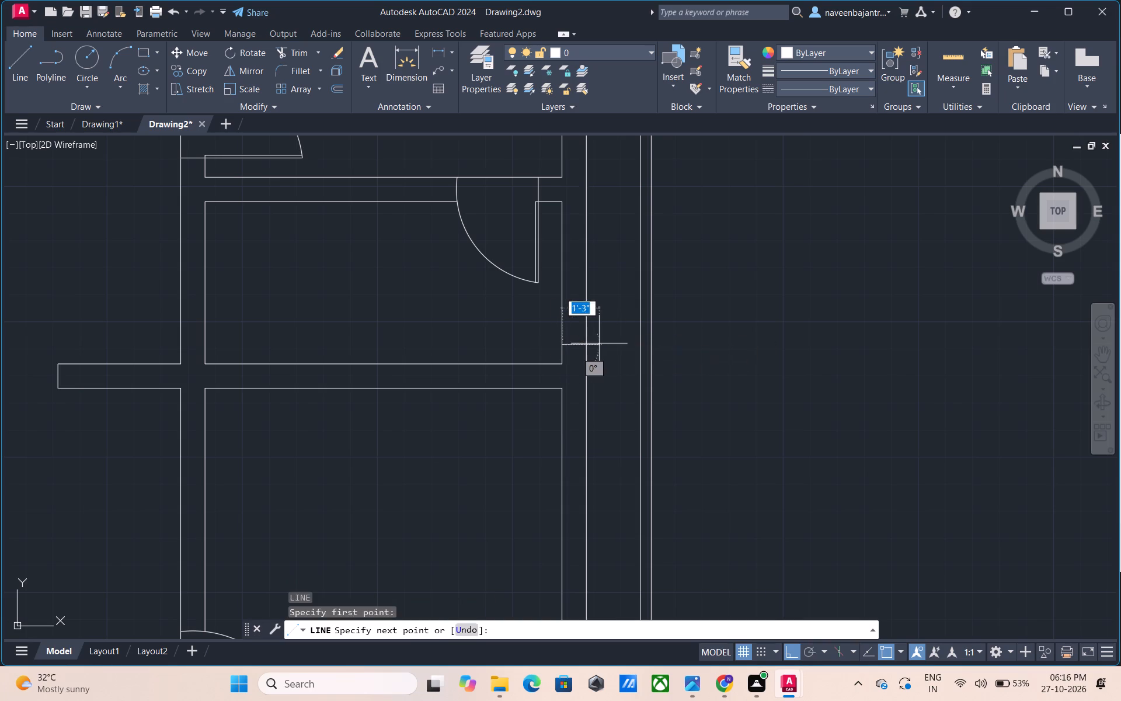
click(605, 343)
key(Escape)
Trim the new horizontal line's excess beyond the outer face of the small room's right wall.
text(TR)
key(space)
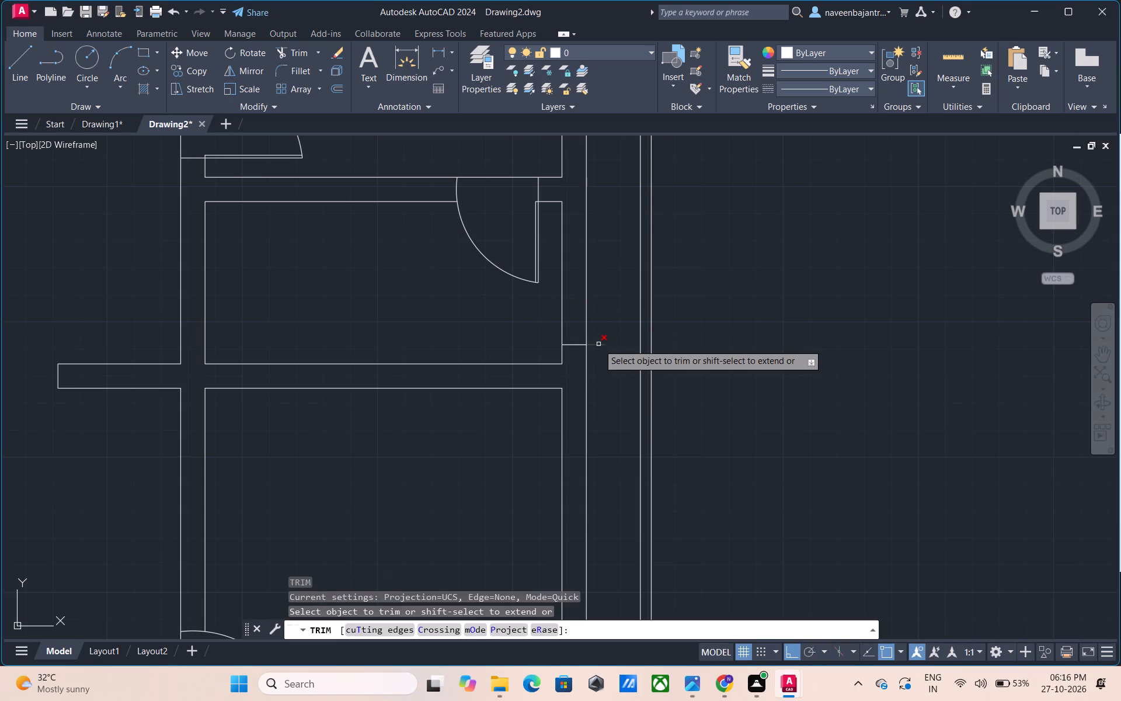
click(598, 344)
key(Escape)
key(Escape)
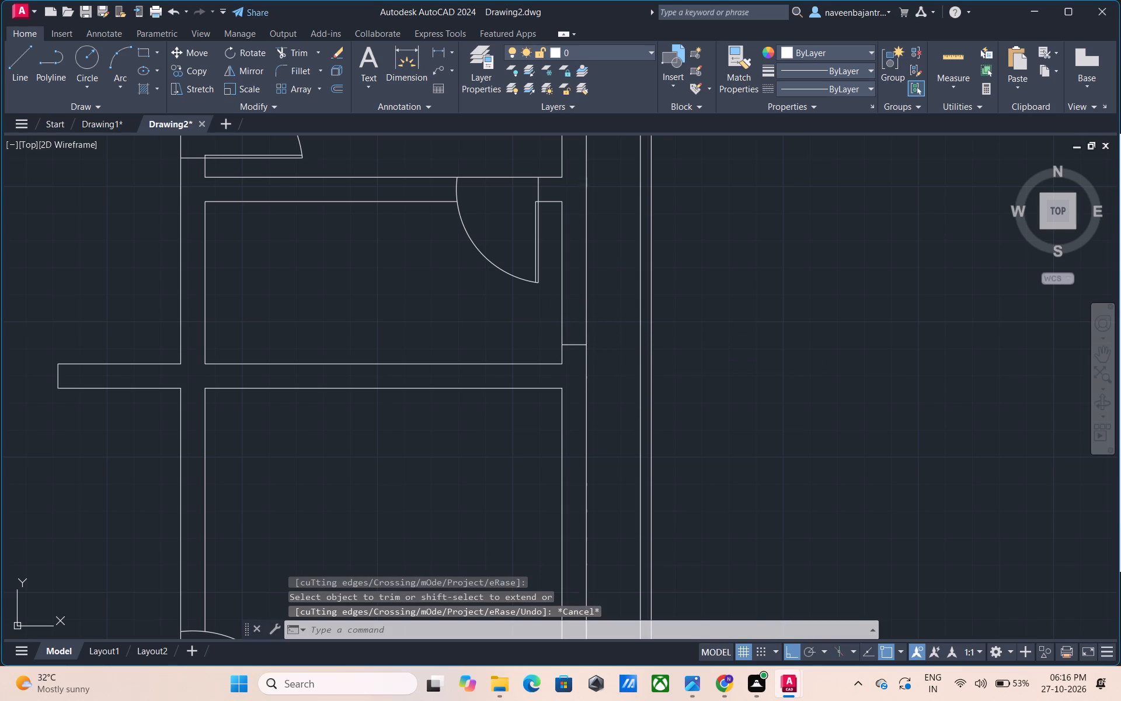
Offset the short horizontal line in the small room's right wall 2' upward to mark the window's other side.
text(O)
key(space)
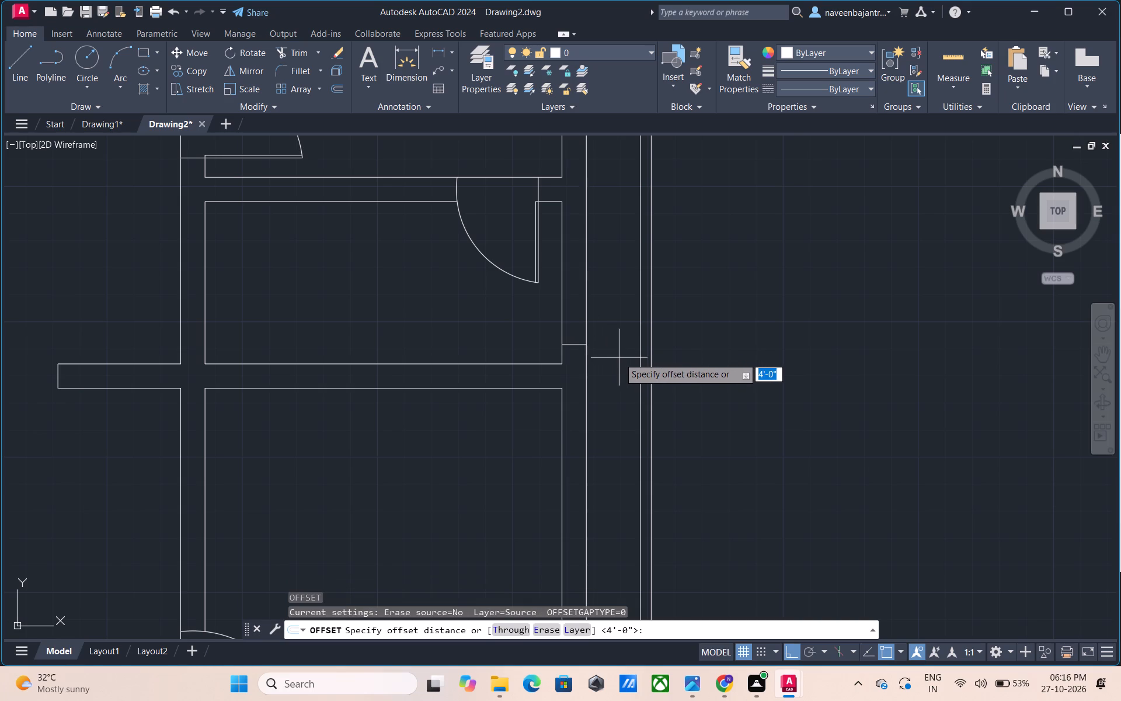
key(2)
key(apostrophe)
key(Return)
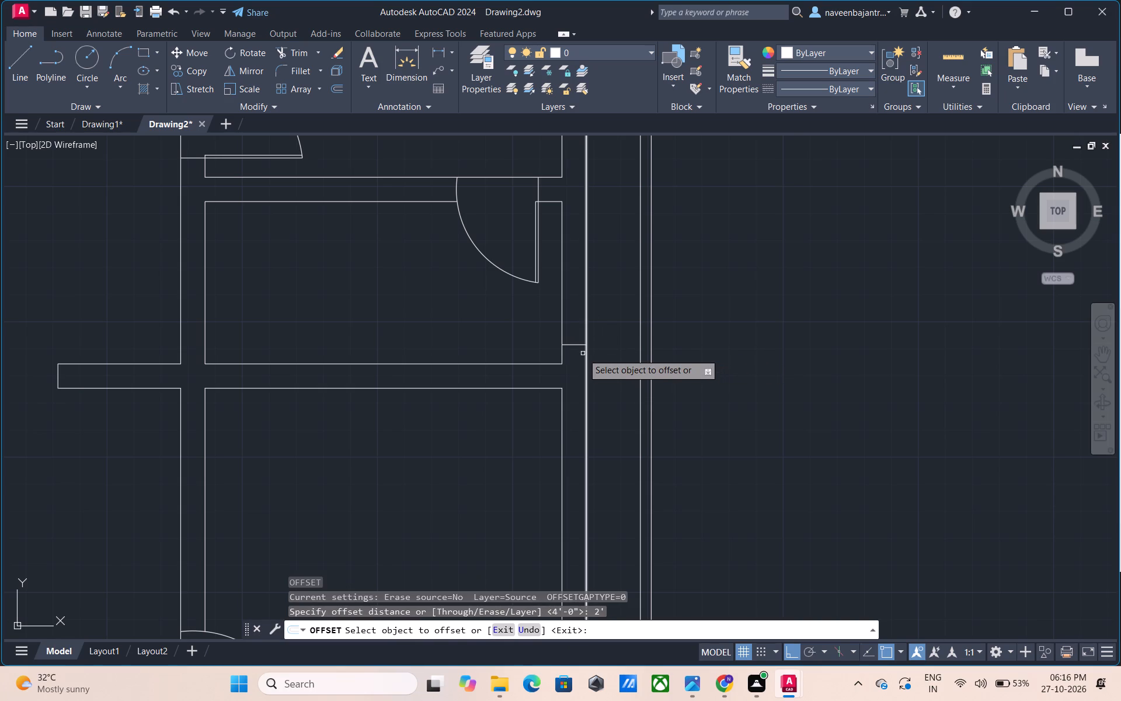
click(572, 343)
click(576, 322)
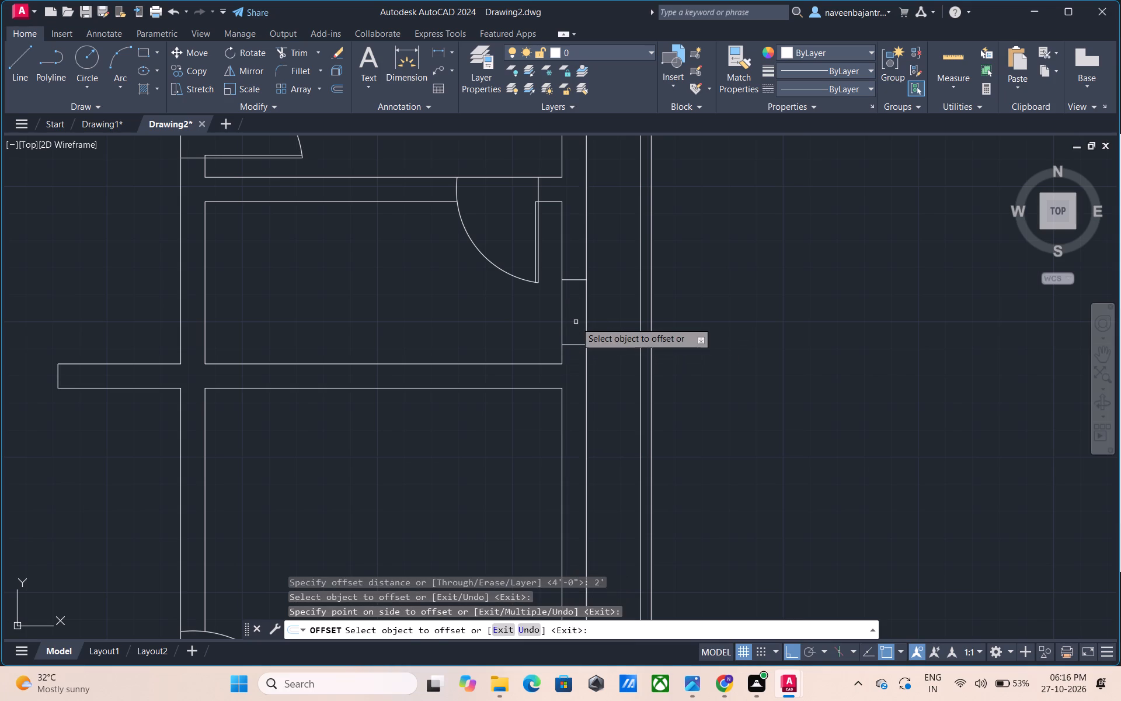
key(Escape)
Draw a vertical line between the midpoints of the 2' window's side lines in the small room's right wall.
text(L)
key(space)
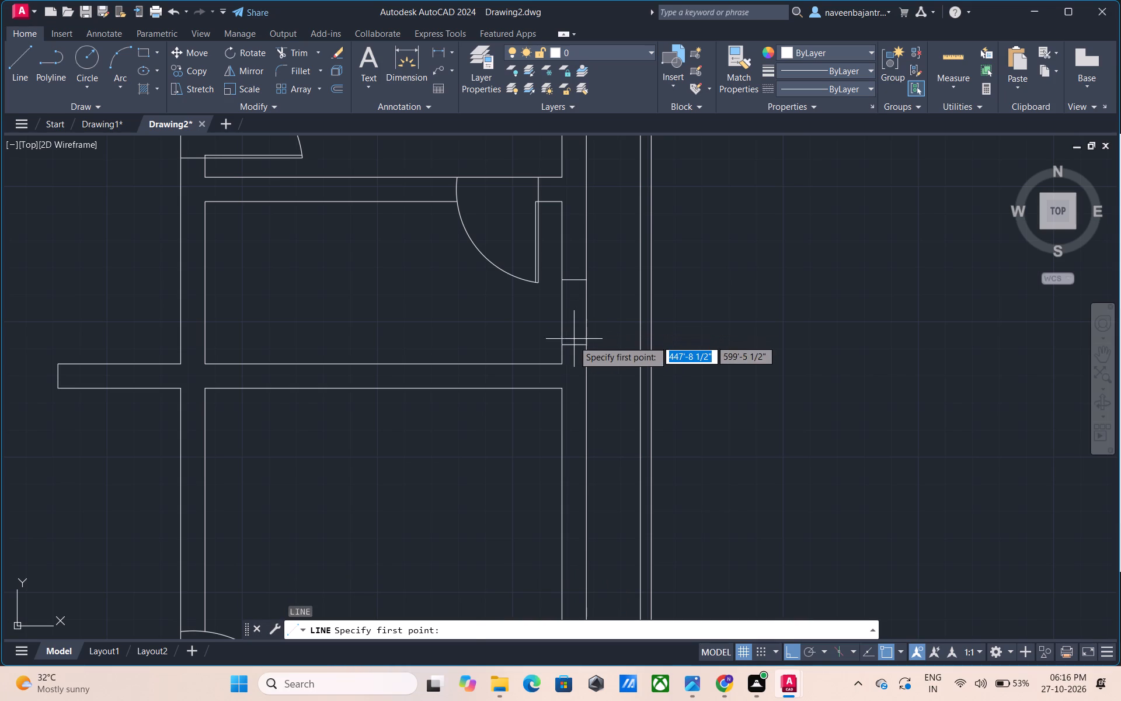
click(573, 342)
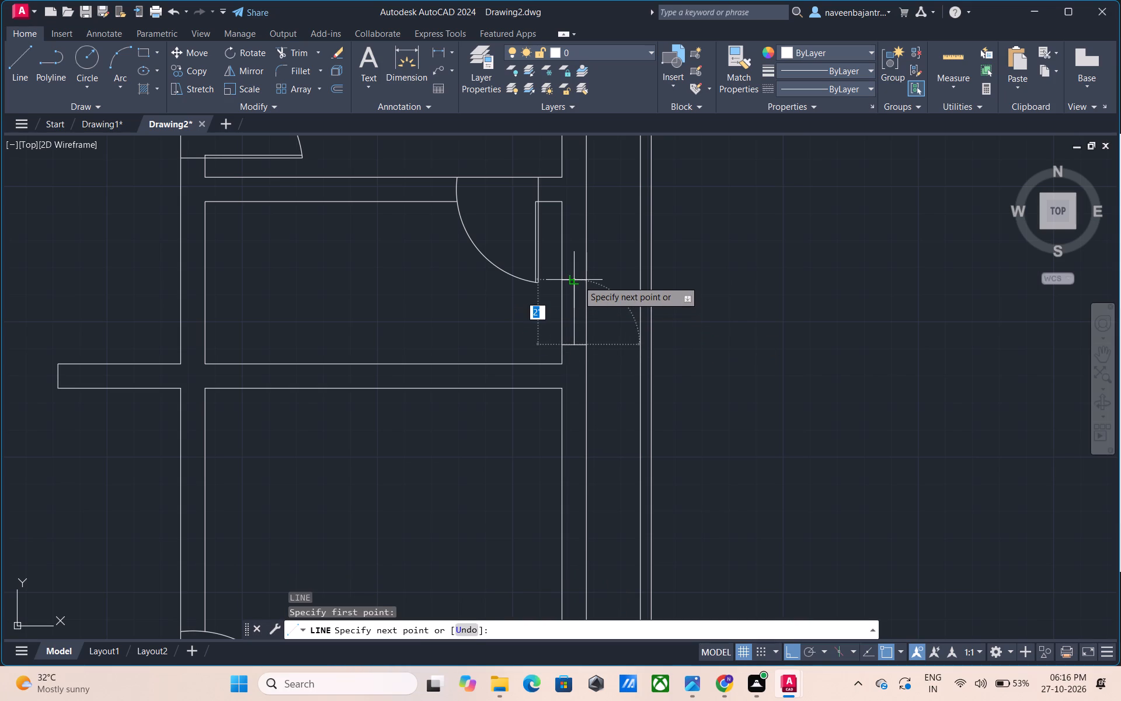
click(578, 280)
key(Escape)
Draw a horizontal line across the right wall of the larger room below the 2' window, near its lower corner, extending past the outer face.
scroll(587, 293, down, 1)
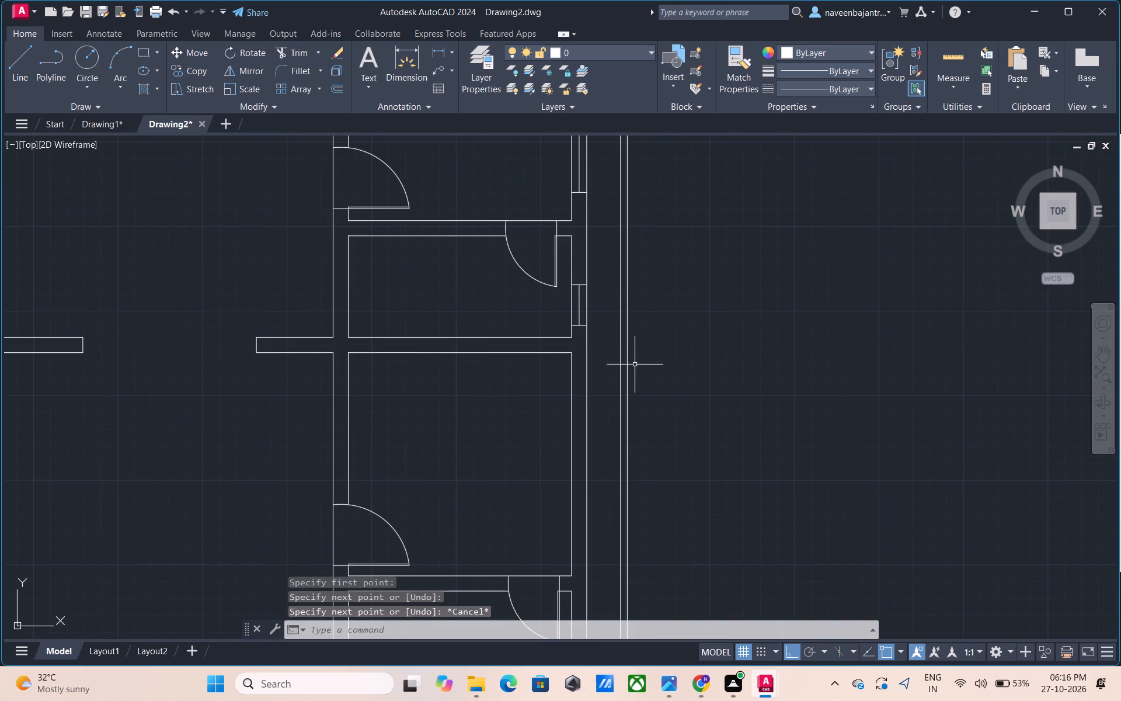
middle_drag(613, 373, 618, 310)
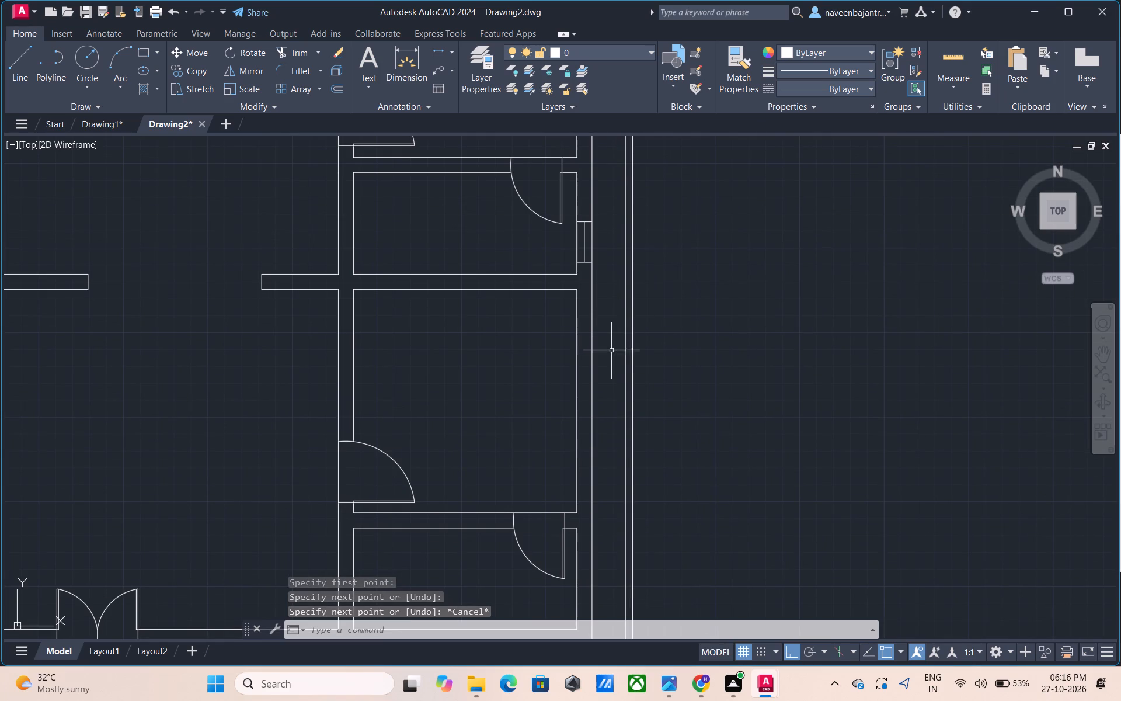
key(Escape)
middle_drag(600, 454, 598, 390)
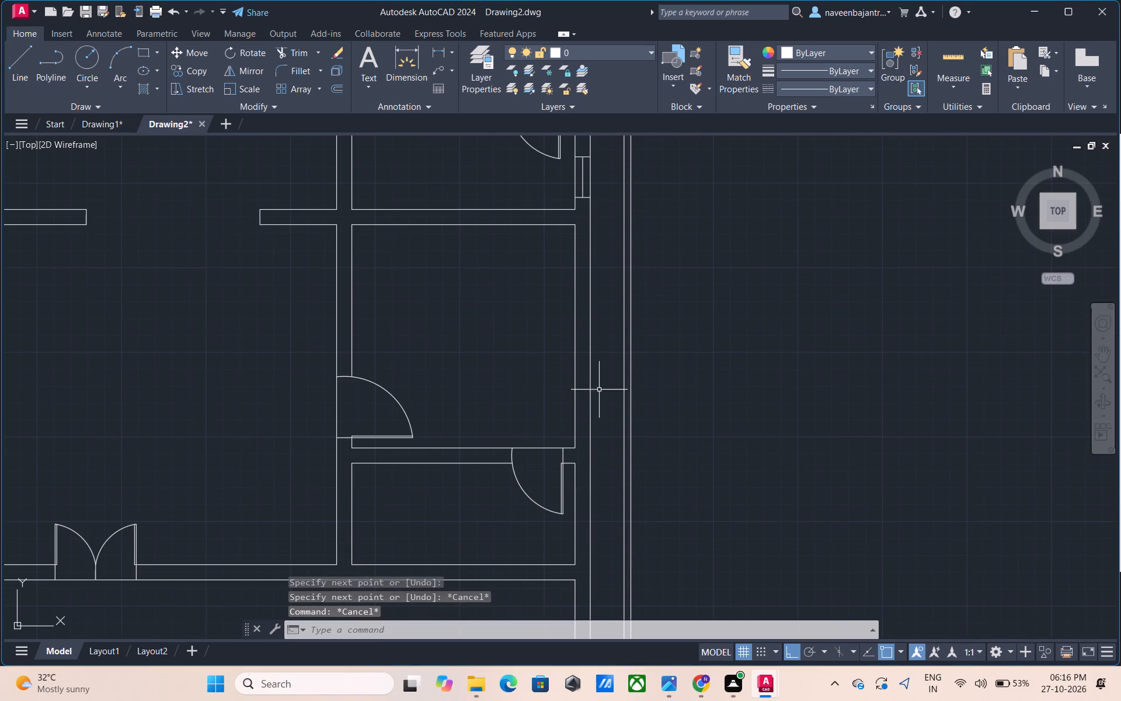
key(Escape)
text(L)
key(space)
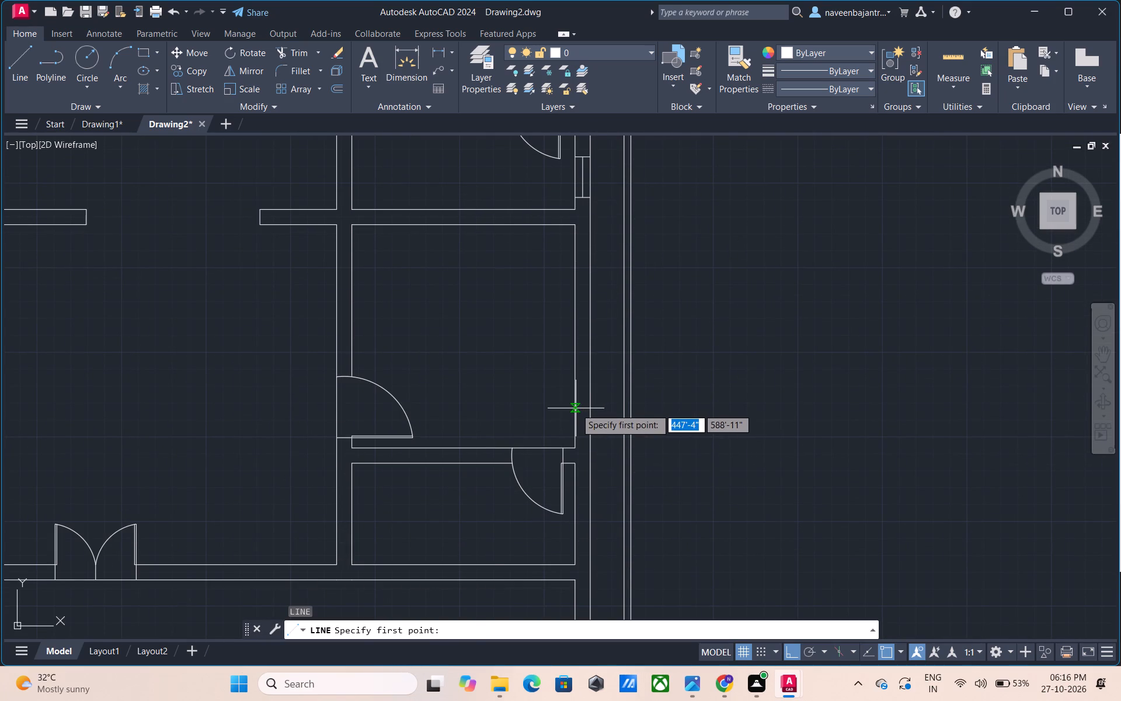
click(576, 408)
click(601, 406)
key(Escape)
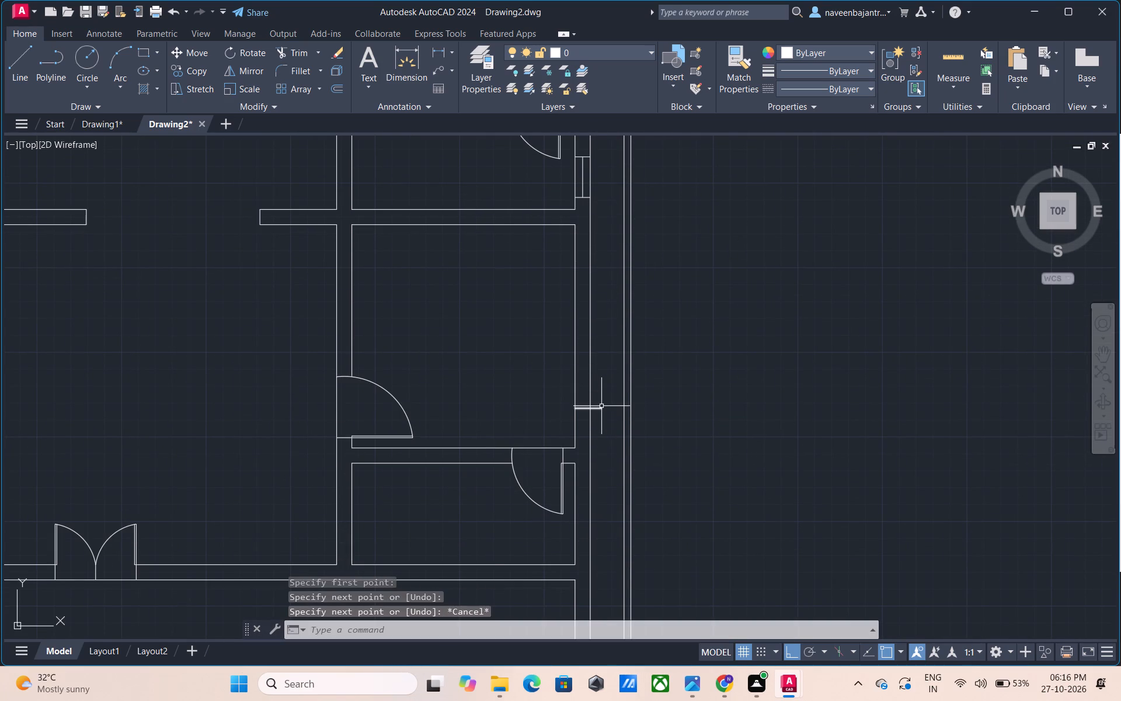
Trim the new horizontal line's excess beyond the outer face of the larger lower room's right wall.
text(TR)
key(space)
click(600, 407)
key(Escape)
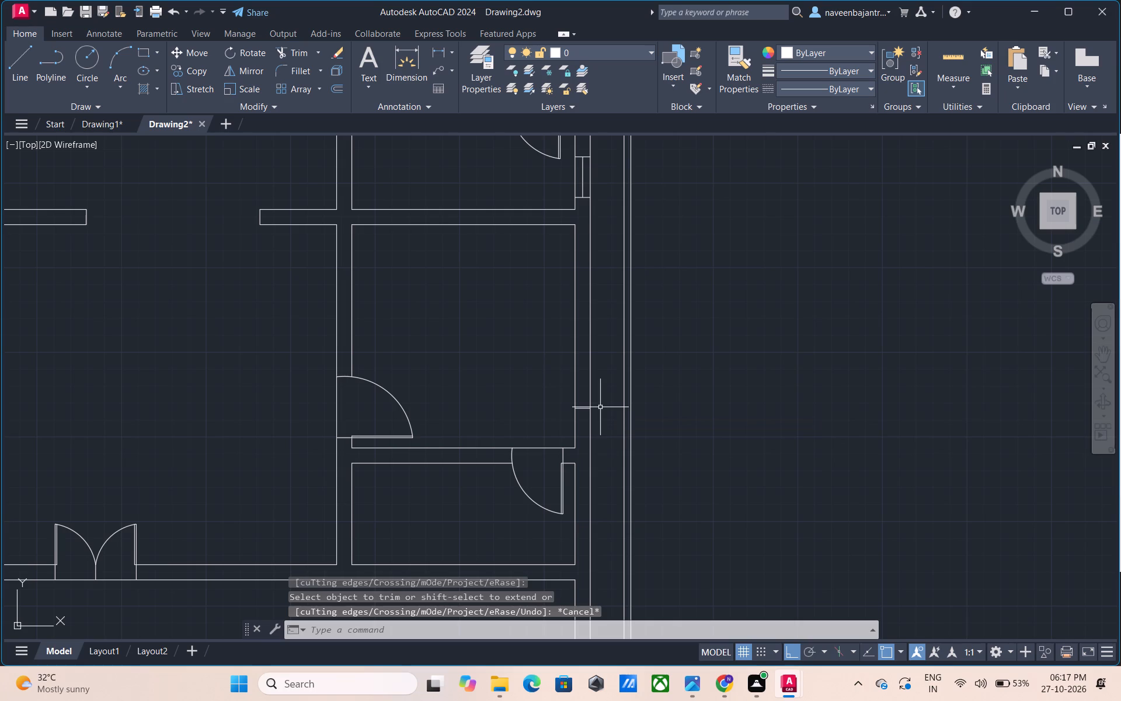
Offset the short horizontal line in the larger lower room's right wall 4' upward to mark the window's other side.
text(O 4')
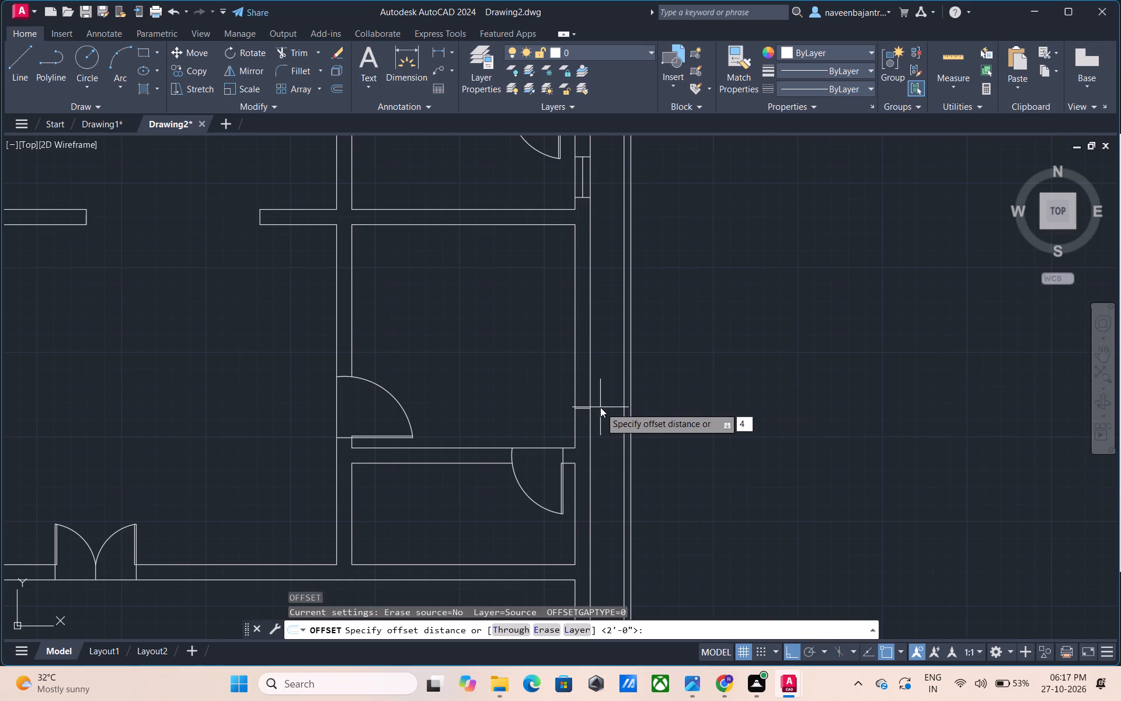
key(Return)
click(581, 407)
click(582, 393)
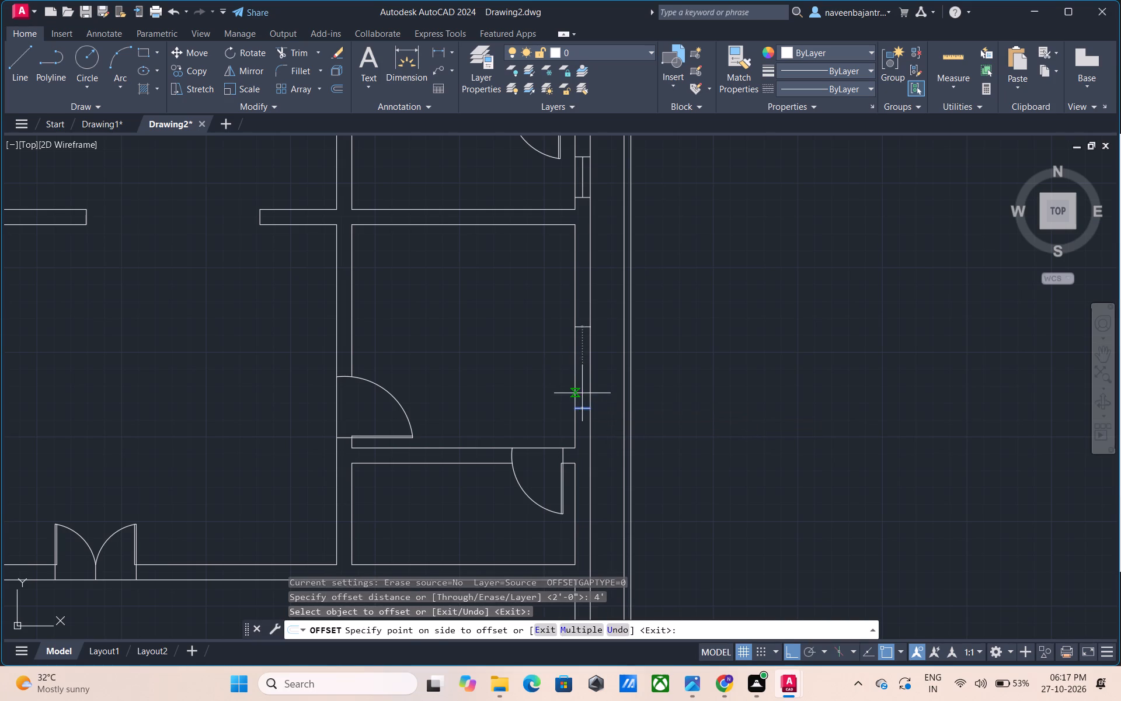
key(Escape)
Draw a vertical line between the midpoints of the two window side lines in the larger lower room's right wall.
text(L)
key(space)
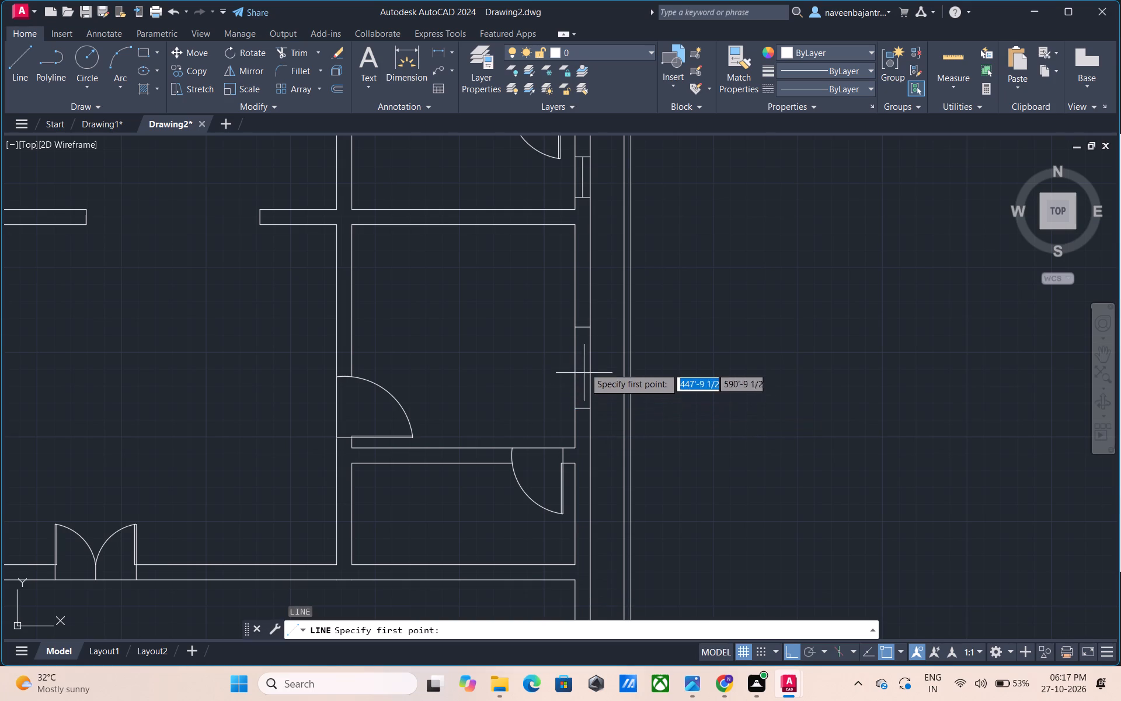
click(582, 327)
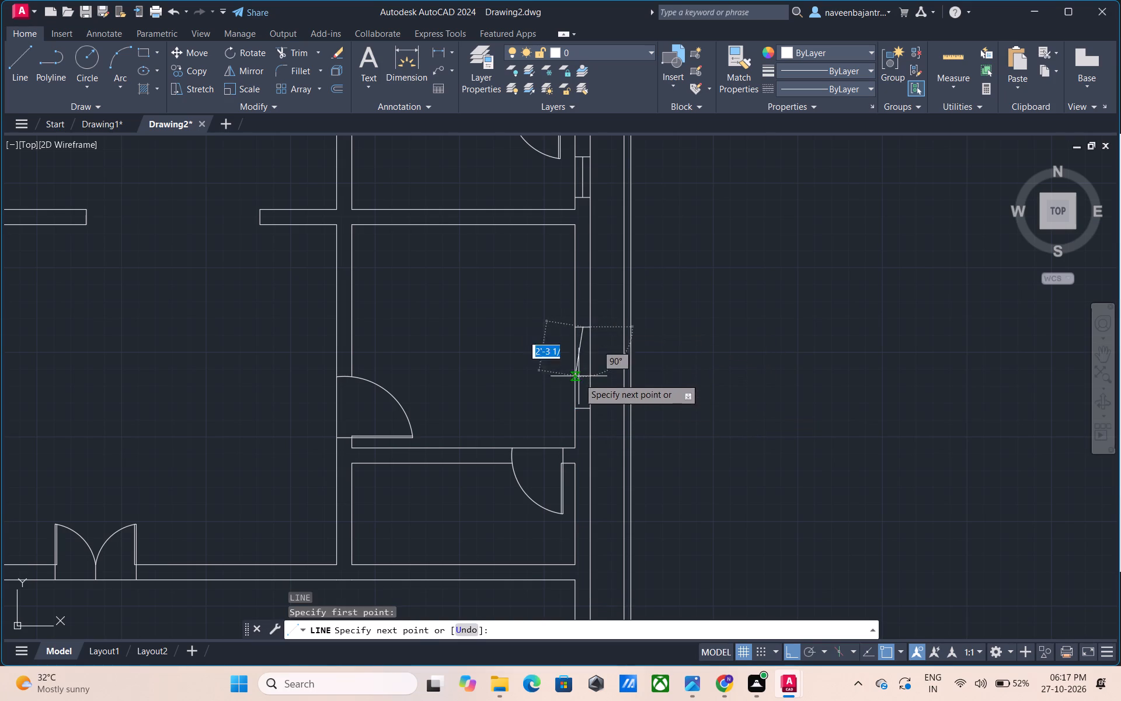
click(582, 405)
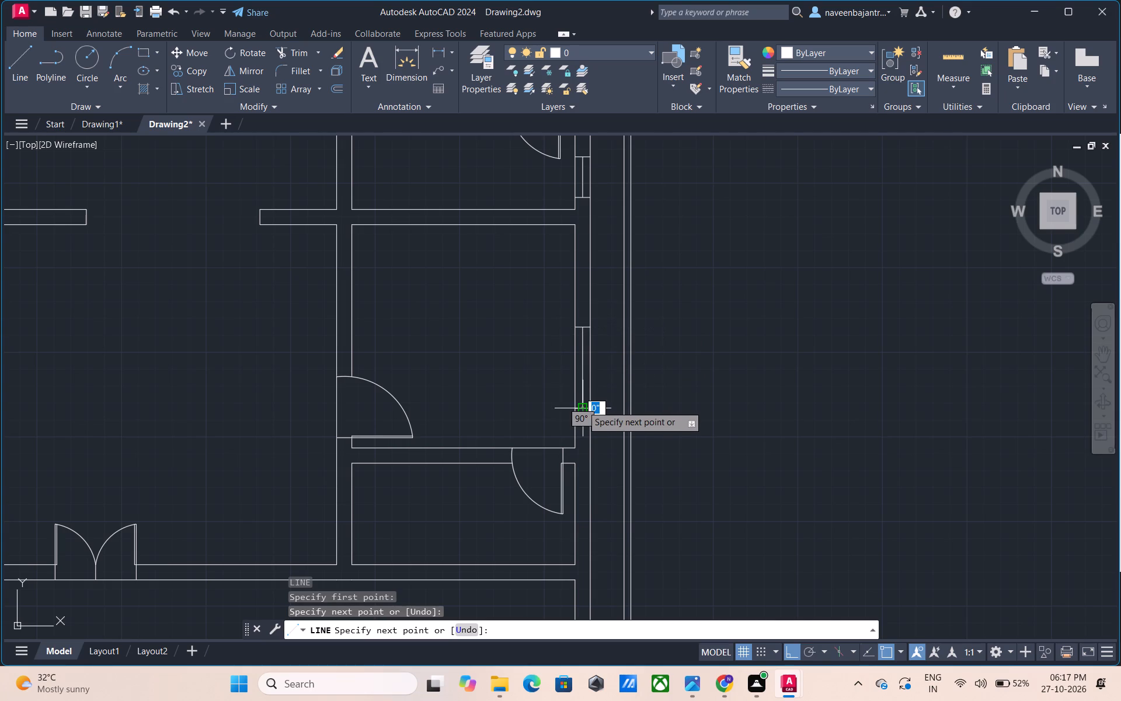
key(Escape)
Draw a horizontal line across the right wall of the lowest small room, about midway along it, extending past the outer wall face.
middle_drag(607, 450, 603, 332)
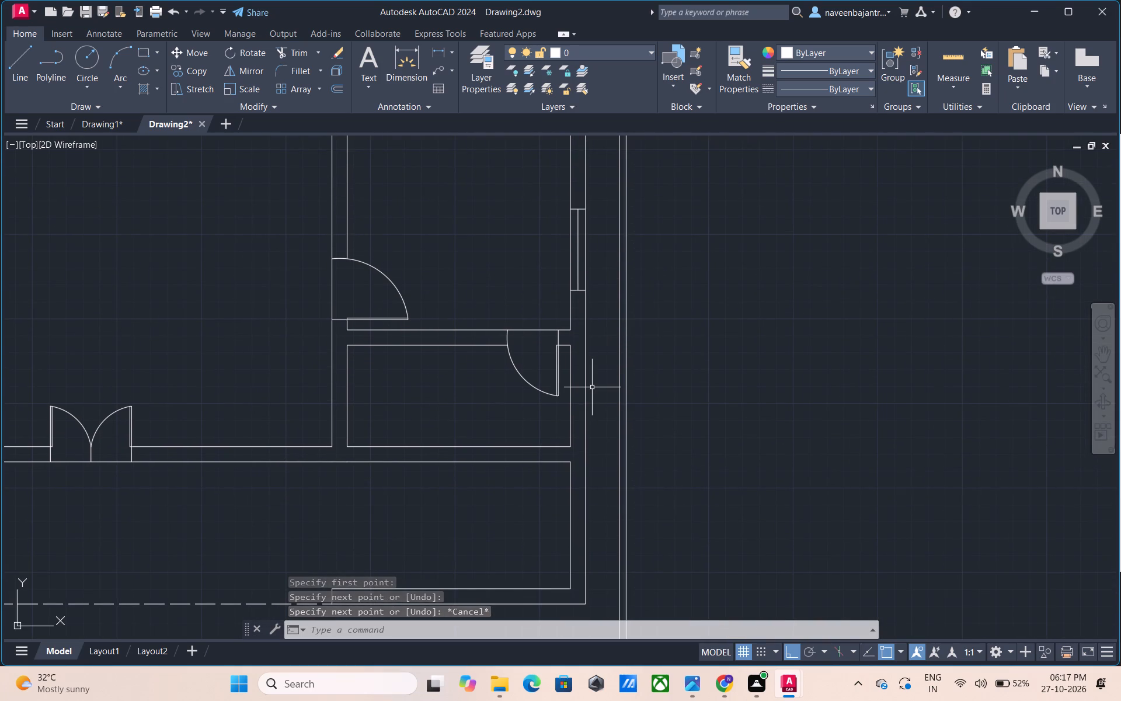
text(L)
key(space)
click(572, 400)
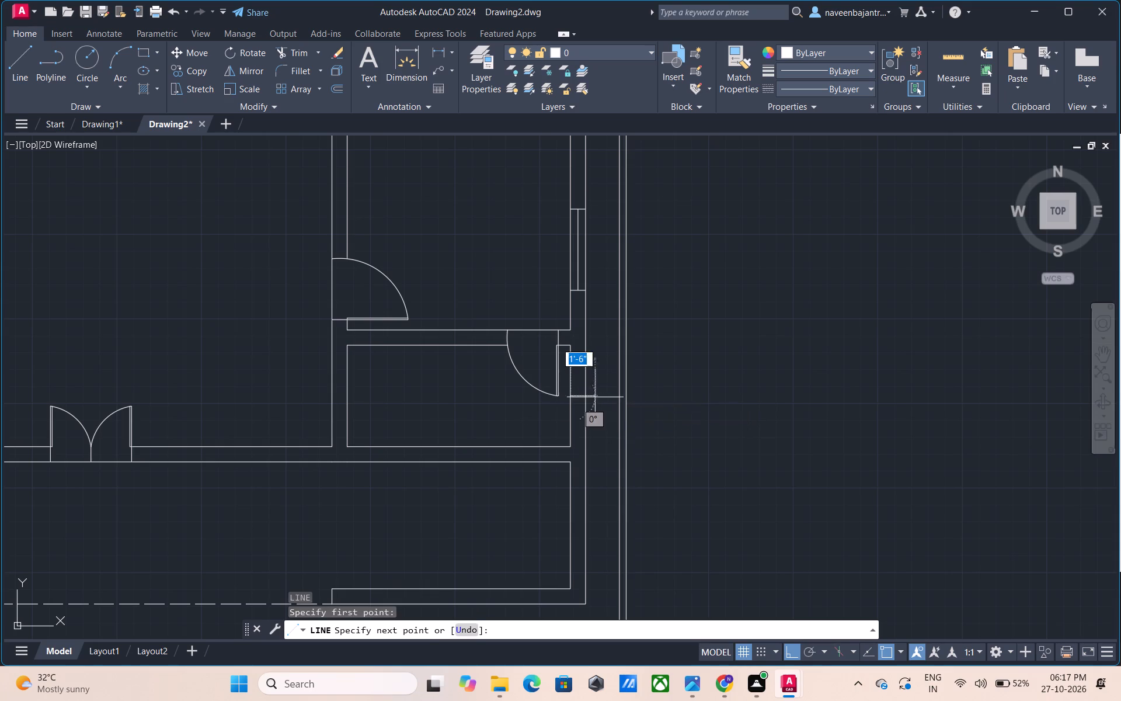
click(606, 397)
key(Escape)
Trim the new horizontal line's excess beyond the outer face of the lowest small room's right wall.
text(TR)
key(space)
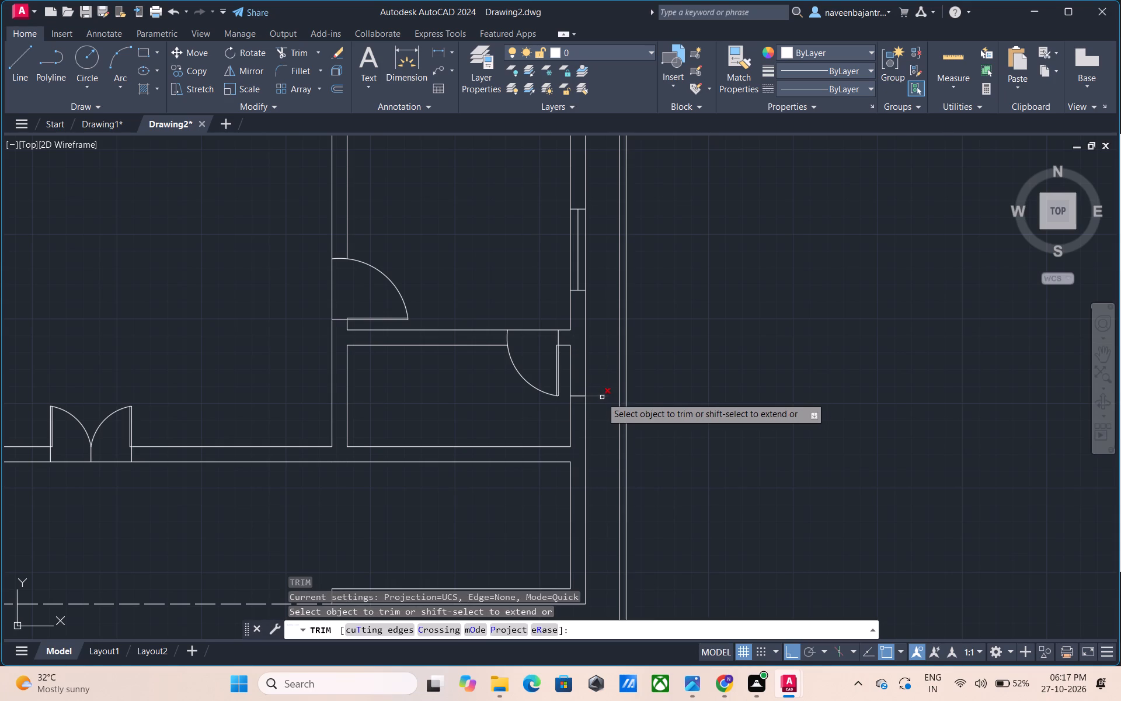
click(601, 397)
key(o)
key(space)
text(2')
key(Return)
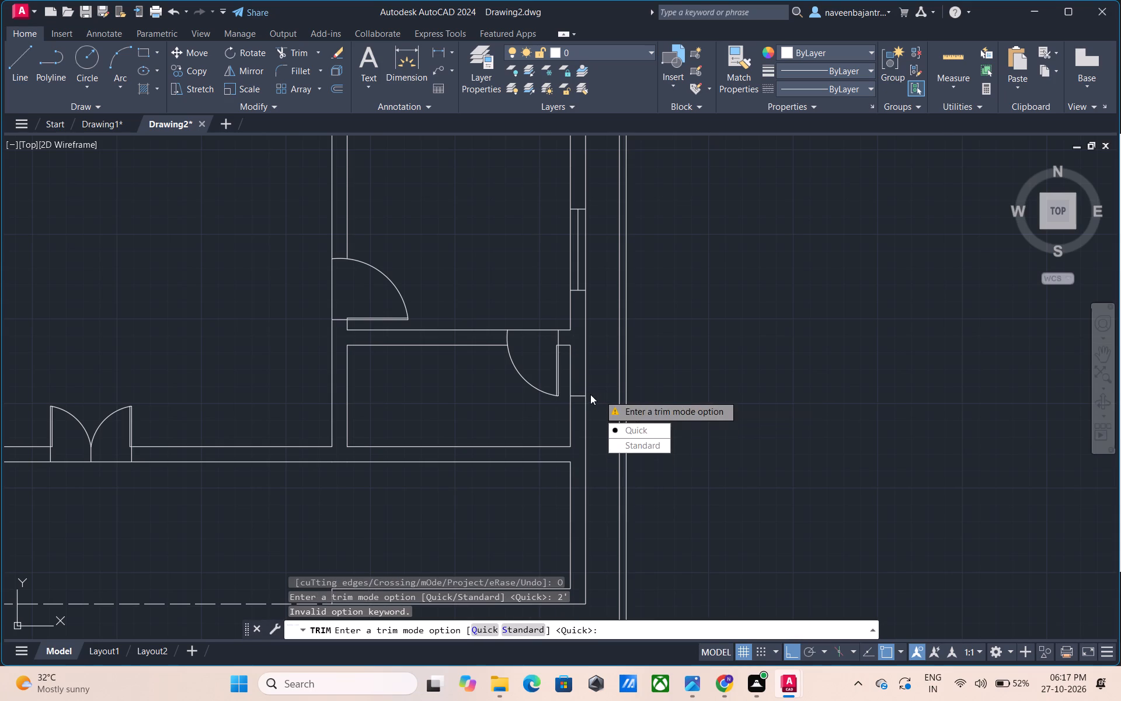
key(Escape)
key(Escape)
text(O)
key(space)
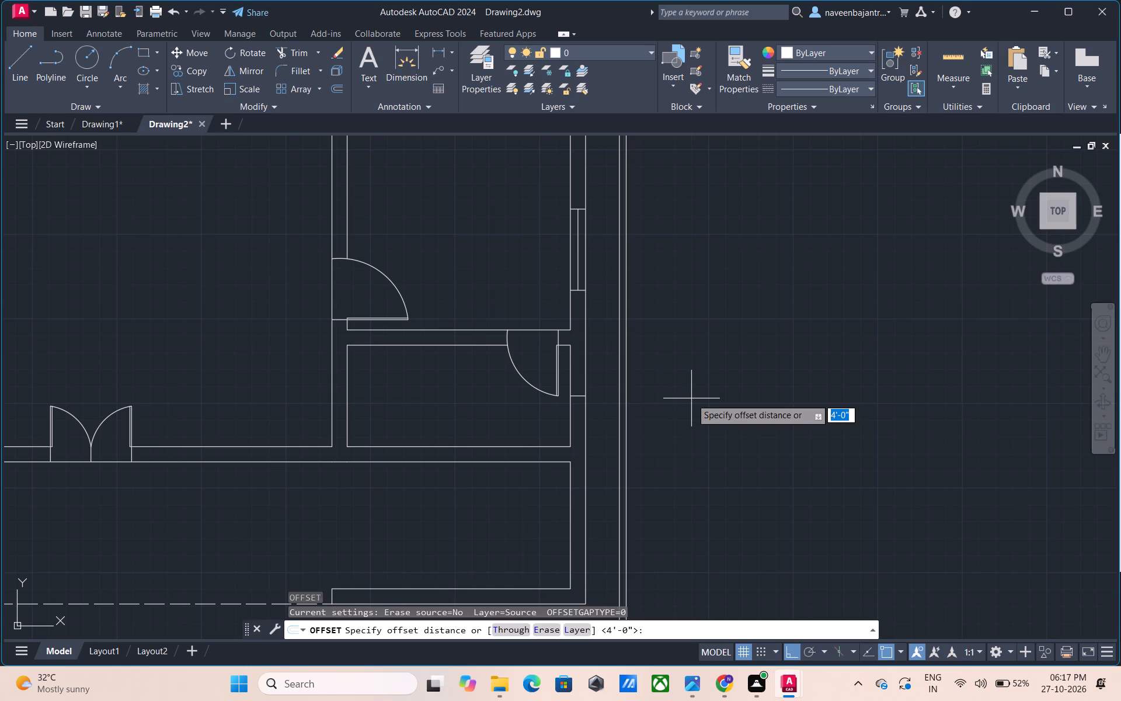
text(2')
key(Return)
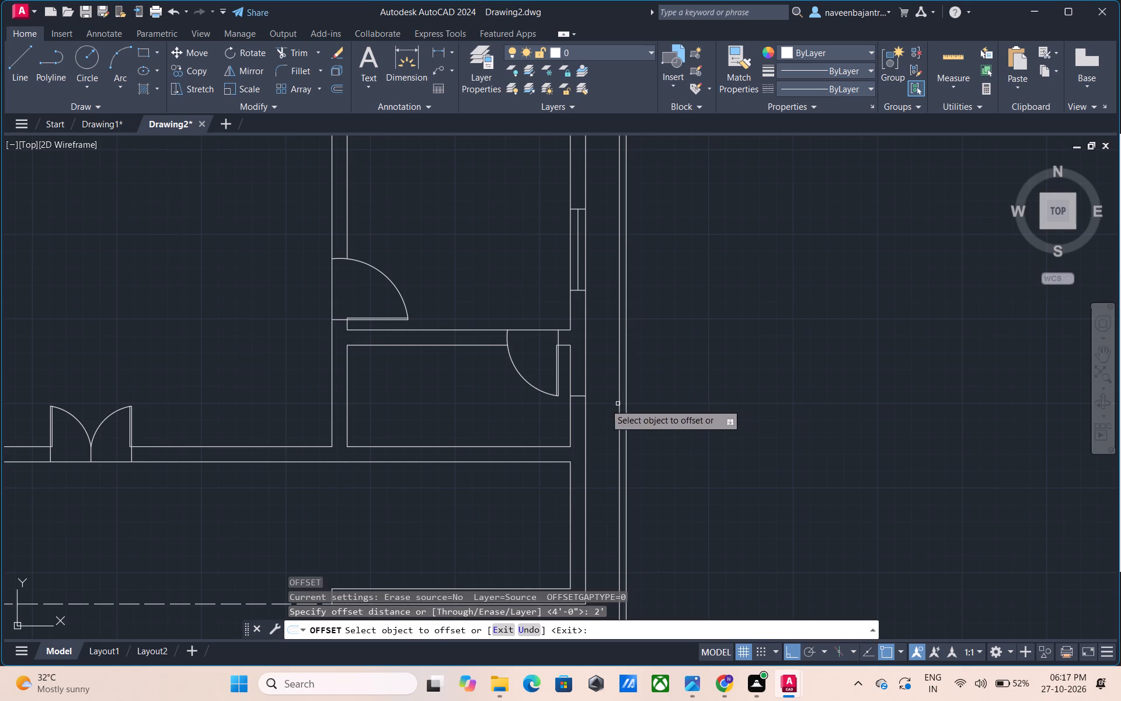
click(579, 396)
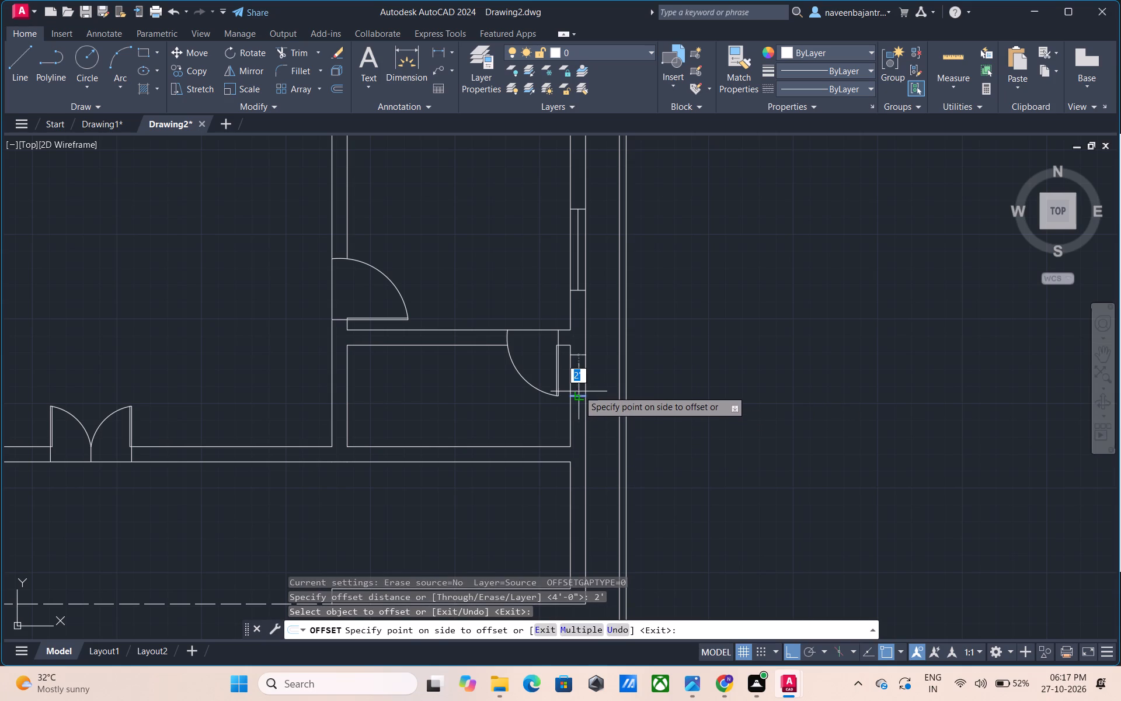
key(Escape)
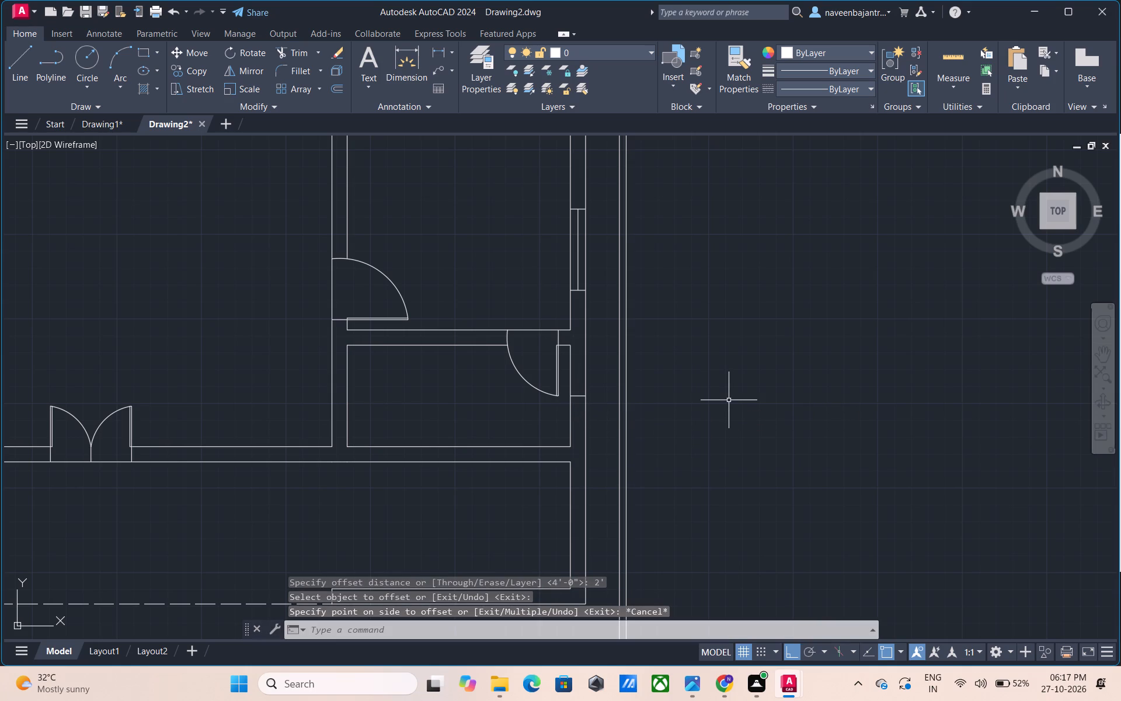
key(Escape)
Offset the short horizontal line in the lowest small room's right wall 1' both upward and downward to mark the window sides.
key(o)
key(space)
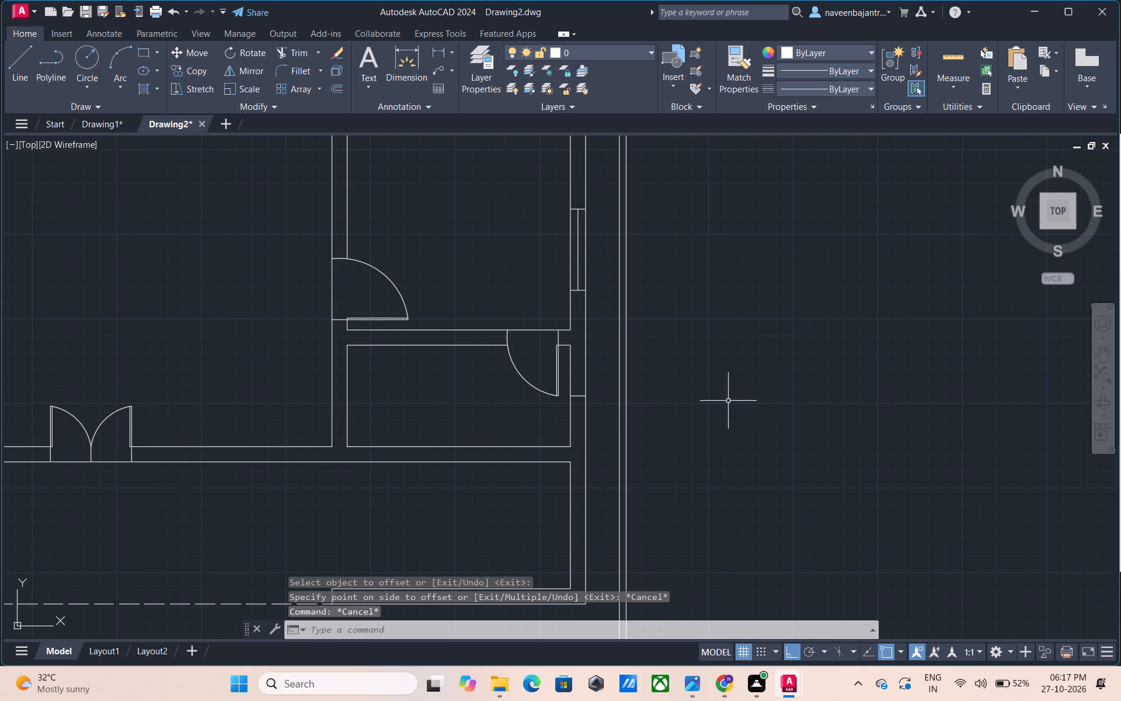
key(1)
key(apostrophe)
key(Return)
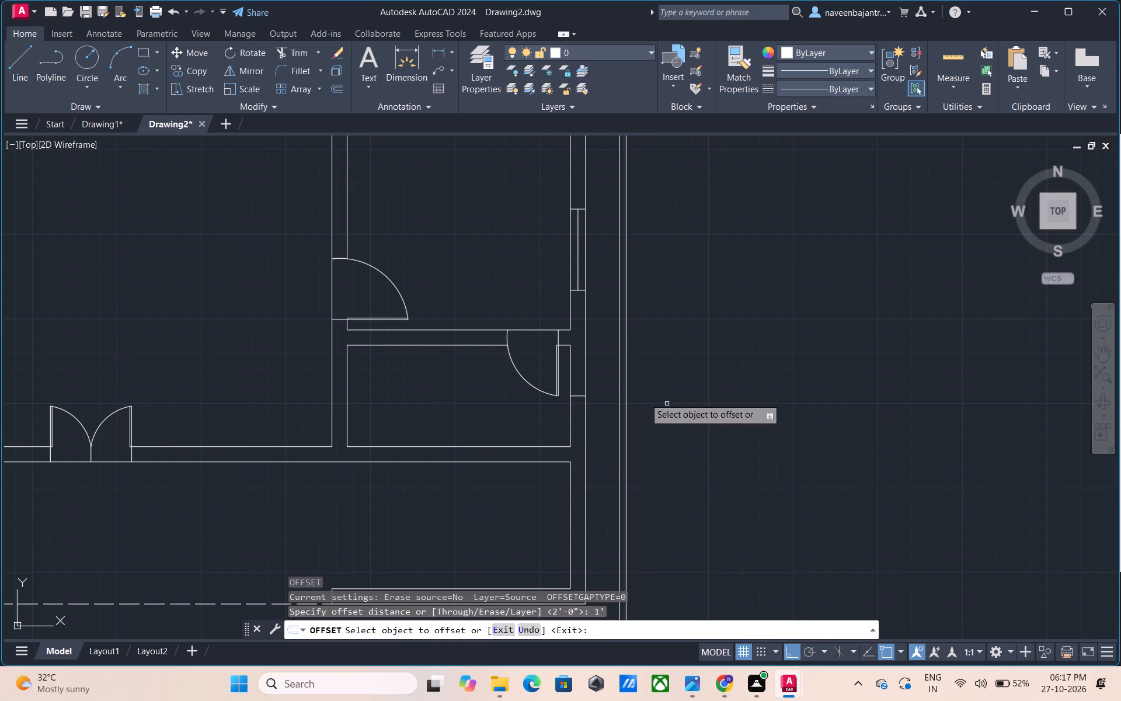
click(577, 395)
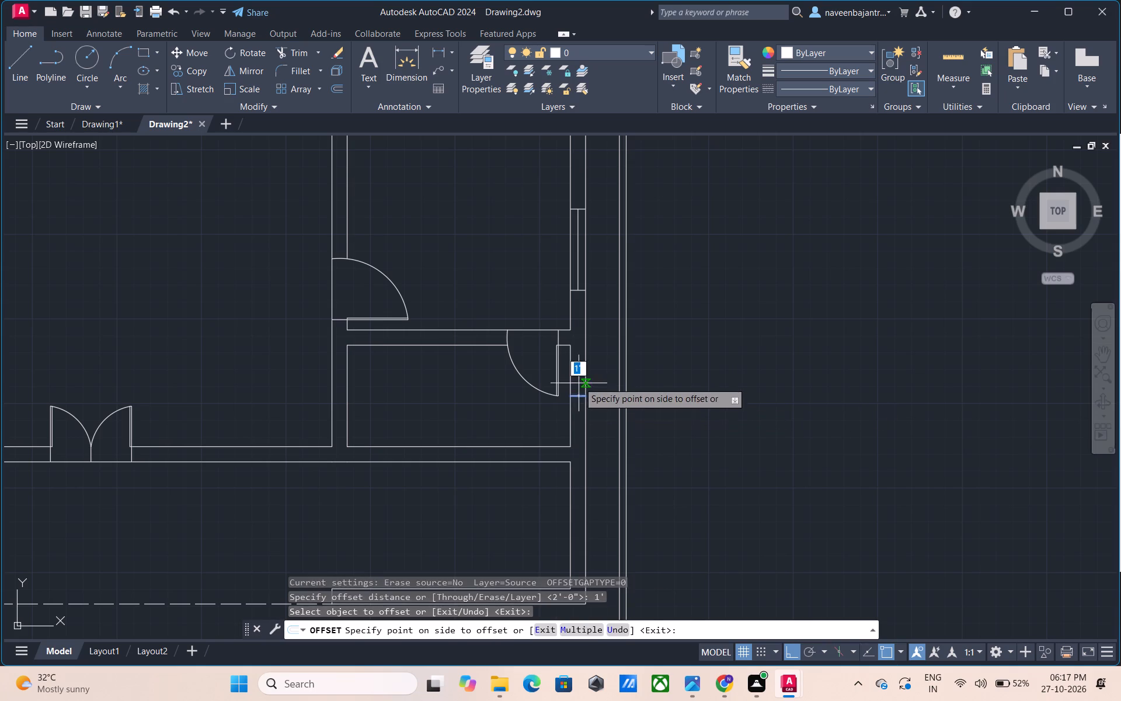
click(579, 382)
click(579, 396)
click(579, 405)
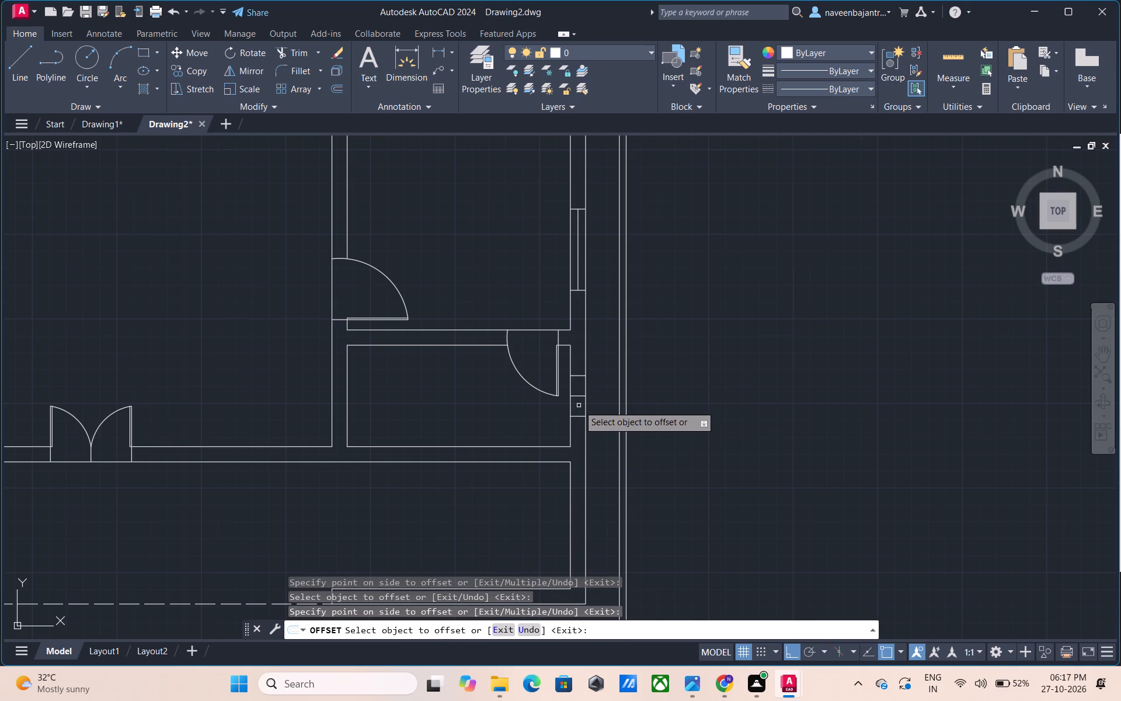
key(Escape)
Remove the middle horizontal line between the two window side lines in the lowest small room's right wall with Trim.
key(t)
key(r)
key(space)
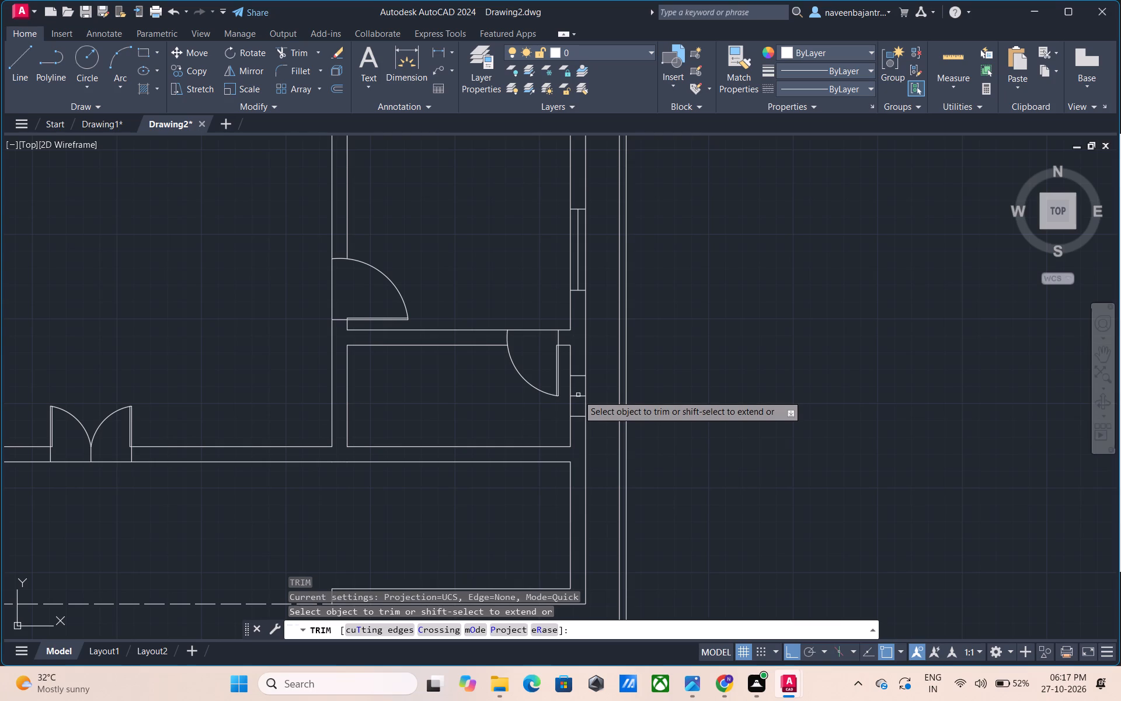
click(578, 396)
key(Escape)
Draw a vertical line between the midpoints of the two window side lines in the lowest small room's right wall.
text(L)
key(space)
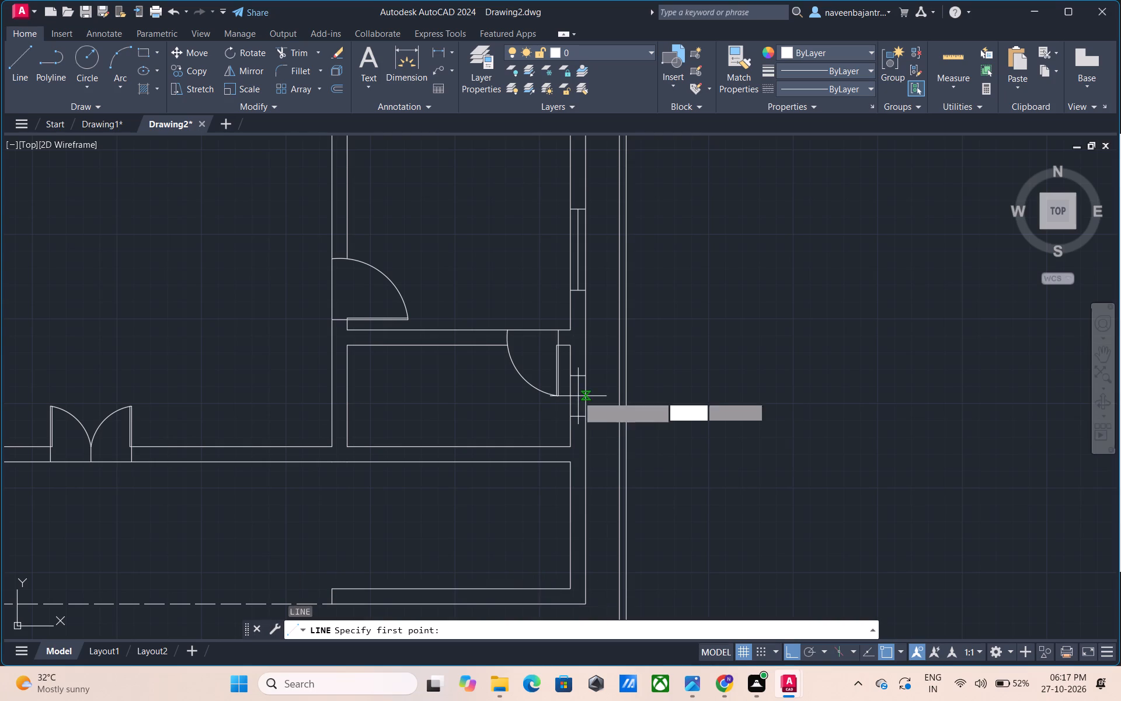
click(578, 377)
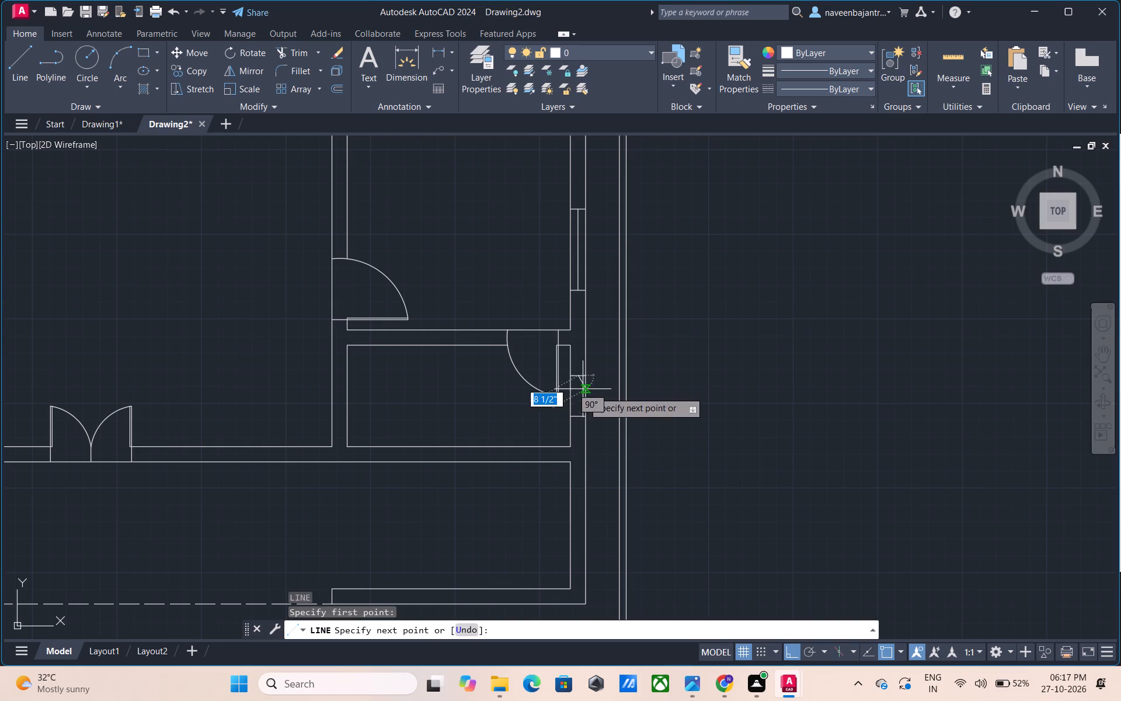
click(580, 413)
key(Escape)
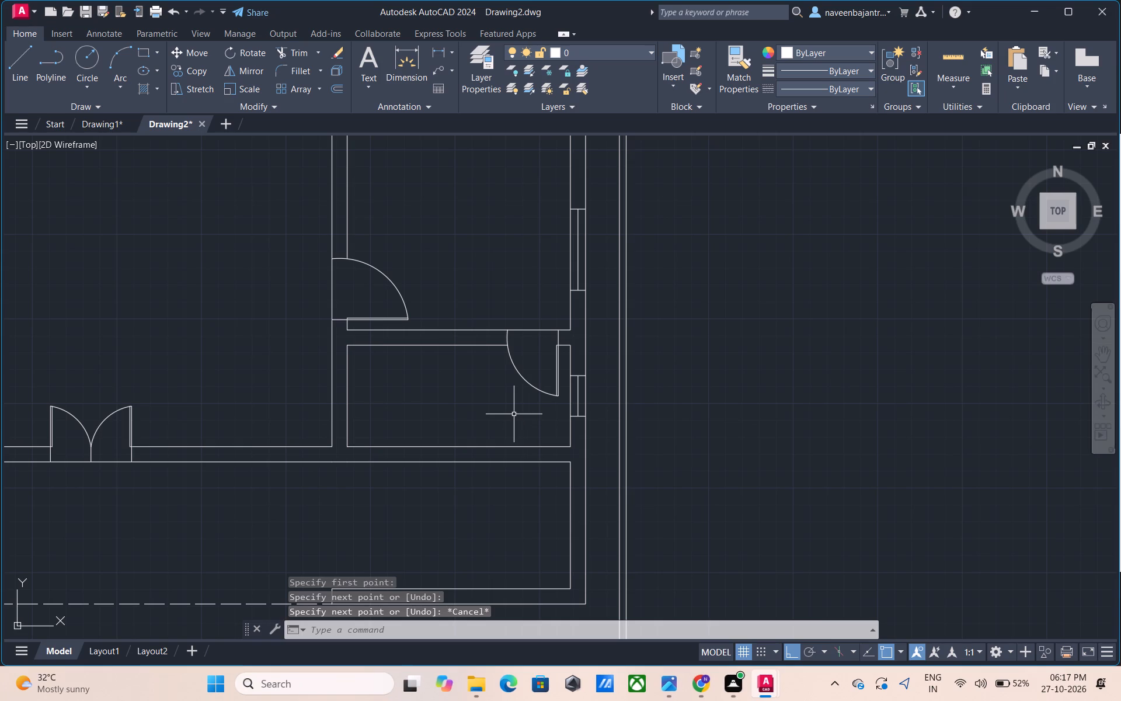
Offset the double door's right jamb line 3' to the right within the bottom wall to mark a window's far side.
middle_drag(514, 414, 724, 398)
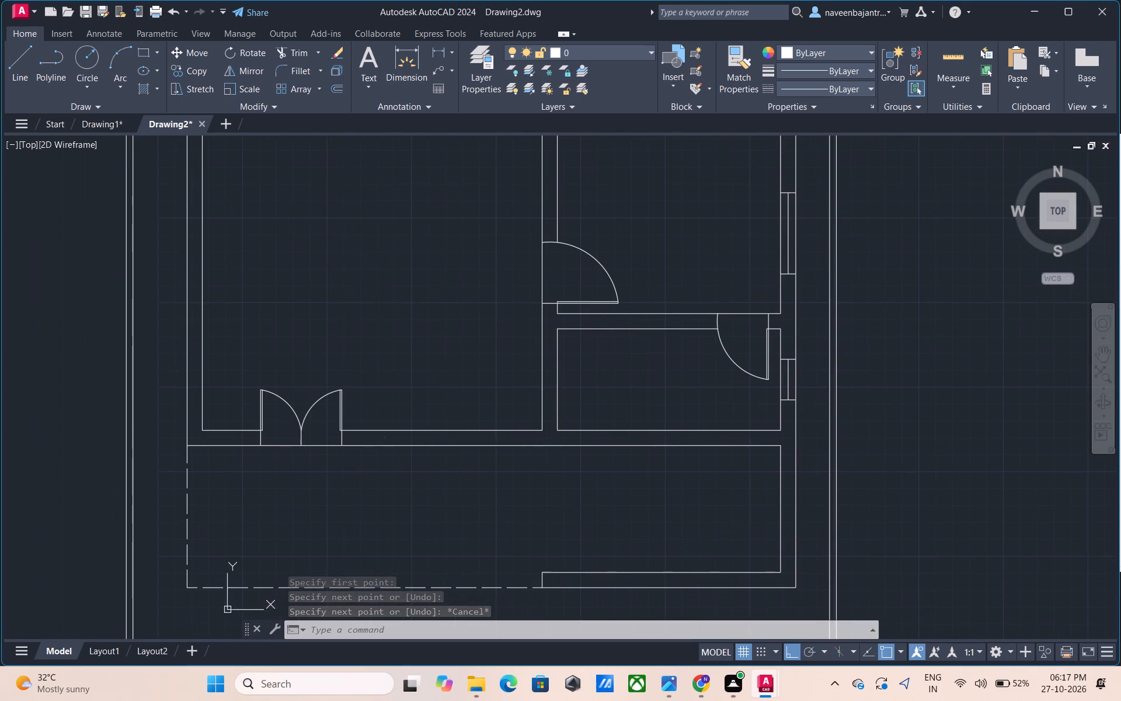
scroll(420, 474, up, 1)
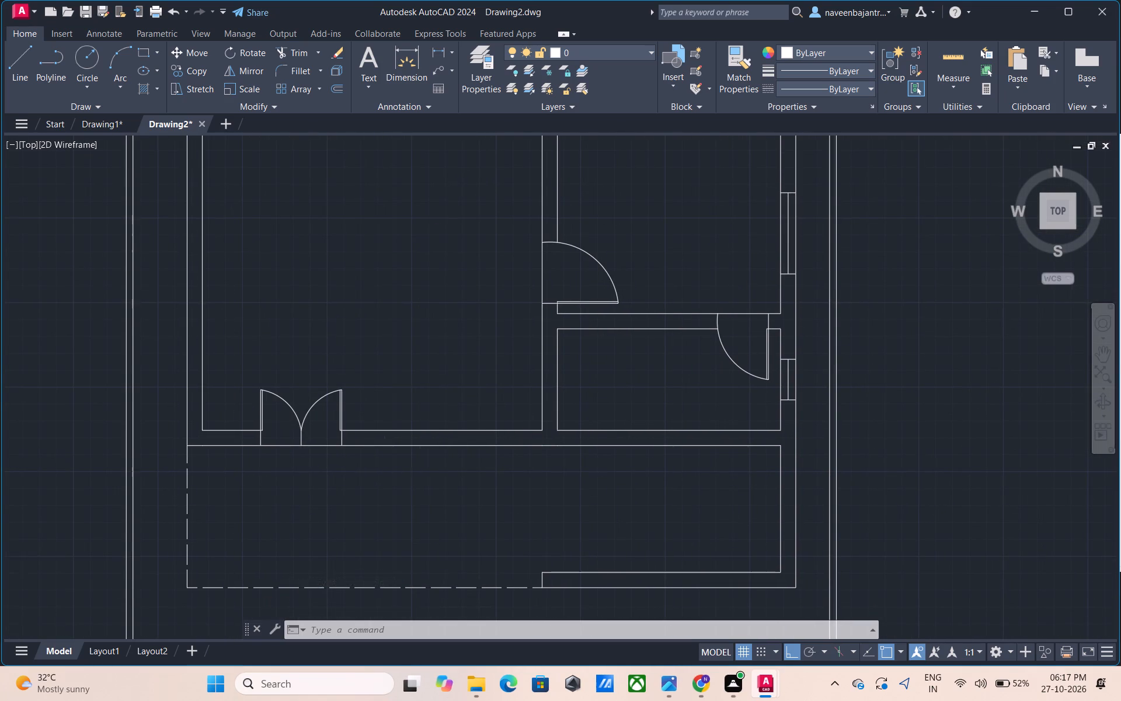
scroll(420, 474, up, 1)
key(Escape)
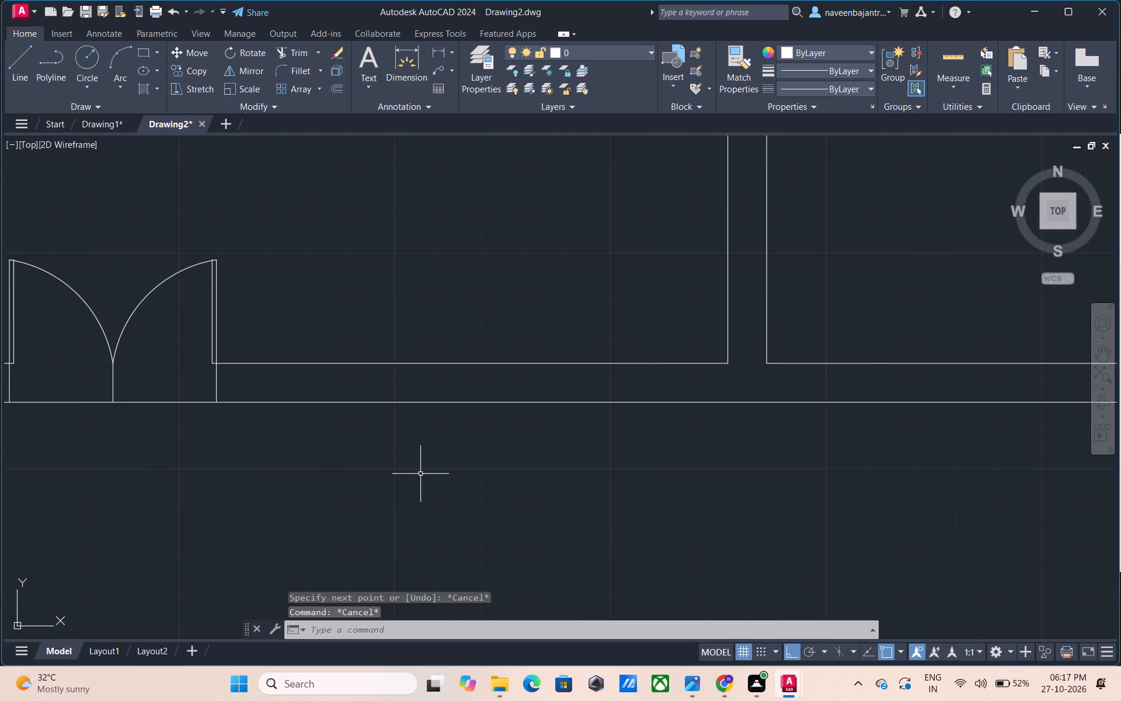
text(O 3')
key(Return)
click(217, 384)
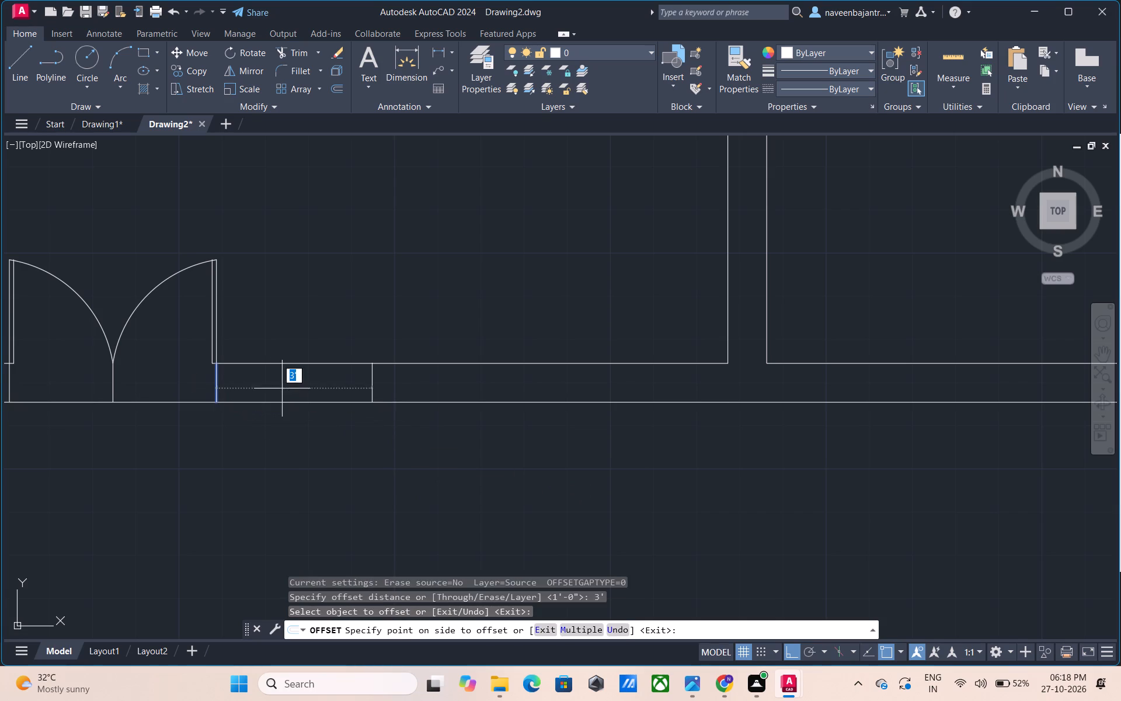
click(301, 390)
key(Escape)
Draw a horizontal line between the midpoints of the door jamb and the 3' offset line to complete the window.
key(l)
key(space)
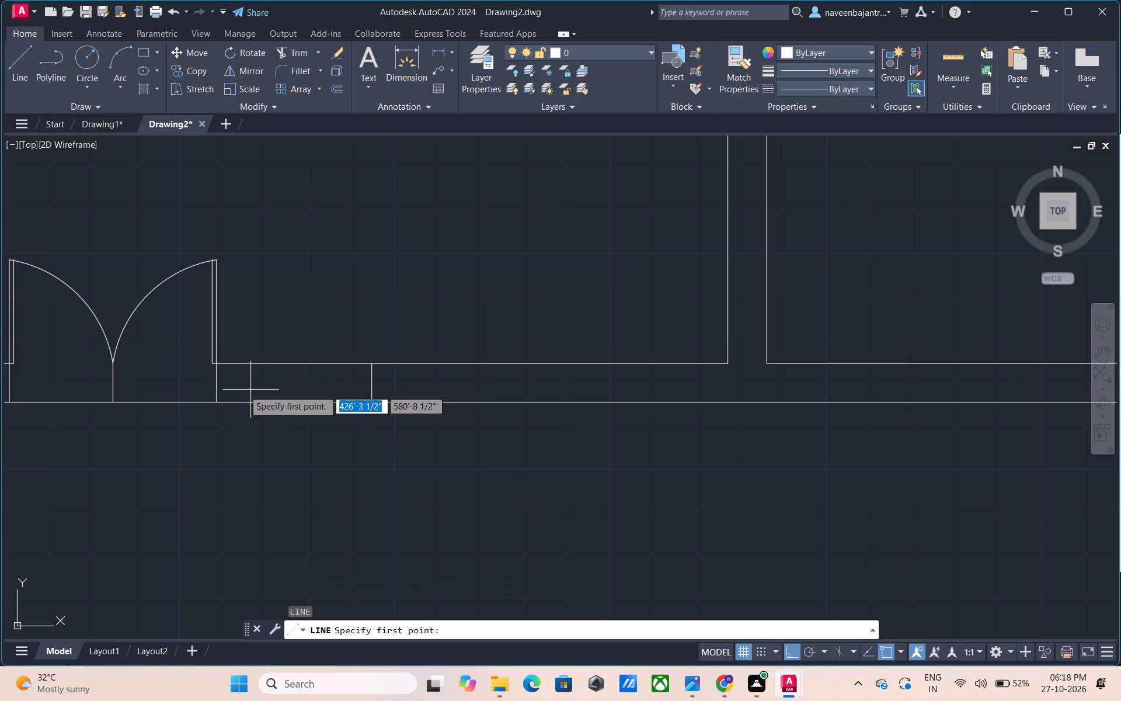
drag(218, 380, 227, 381)
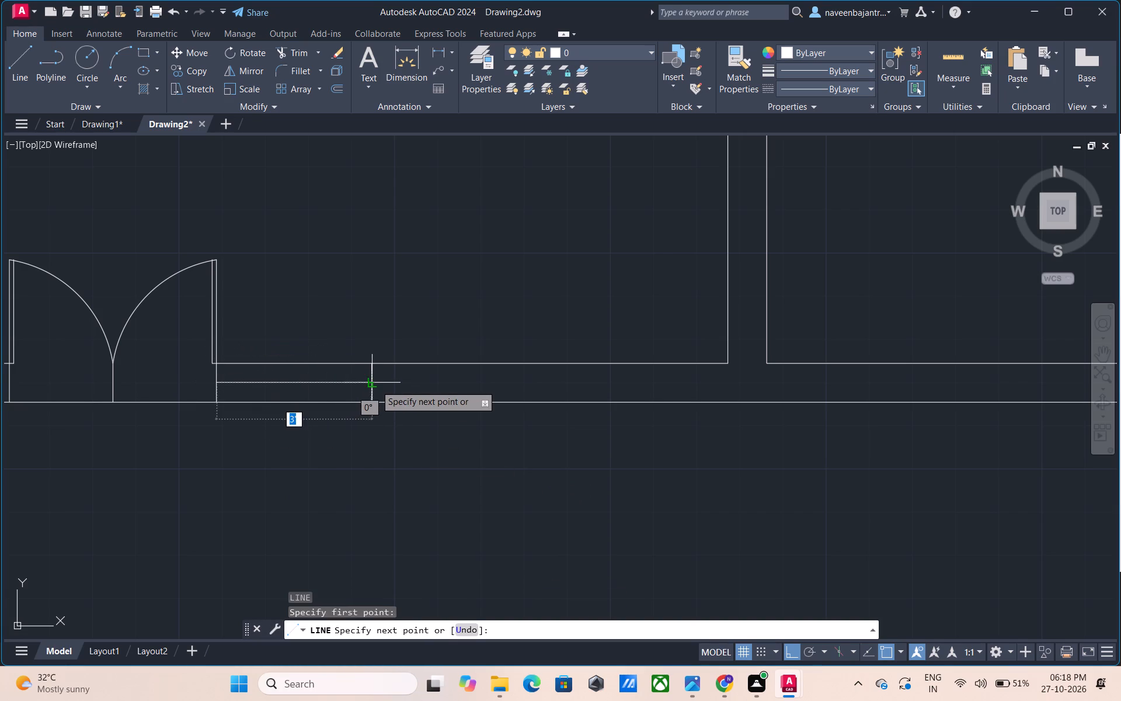
click(375, 385)
key(Escape)
Draw a horizontal line across the left wall of the large double-door room, midway along it, extending past the outer face.
scroll(375, 385, down, 2)
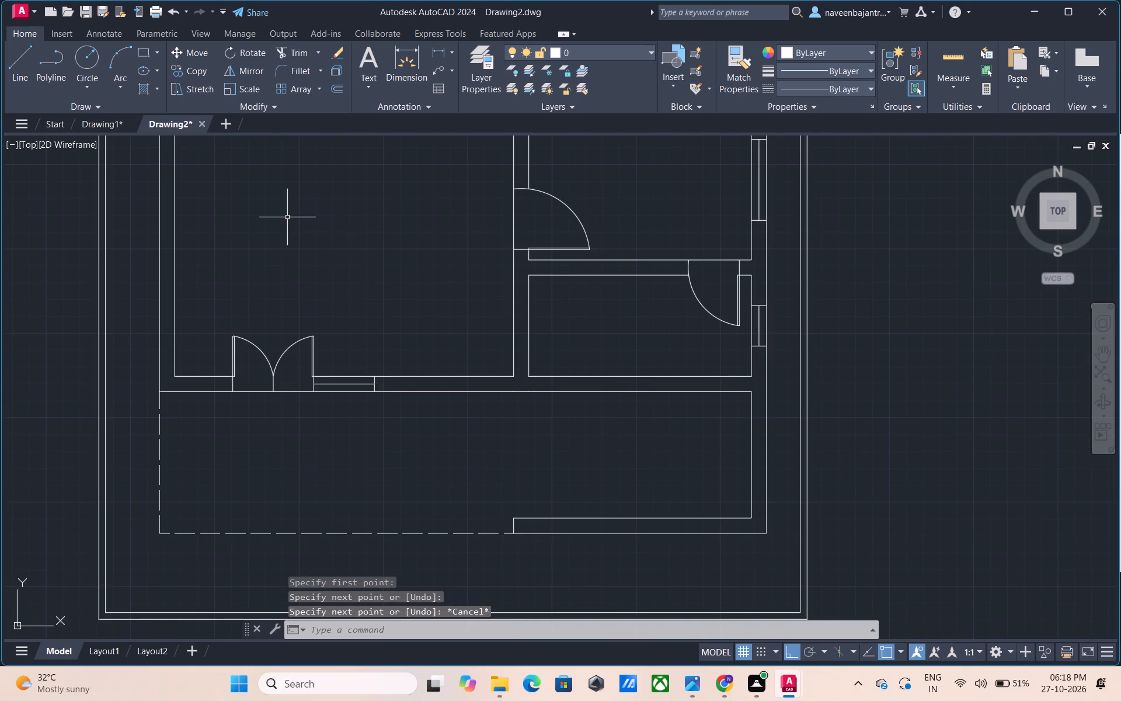
middle_drag(287, 221, 370, 390)
key(Escape)
key(l)
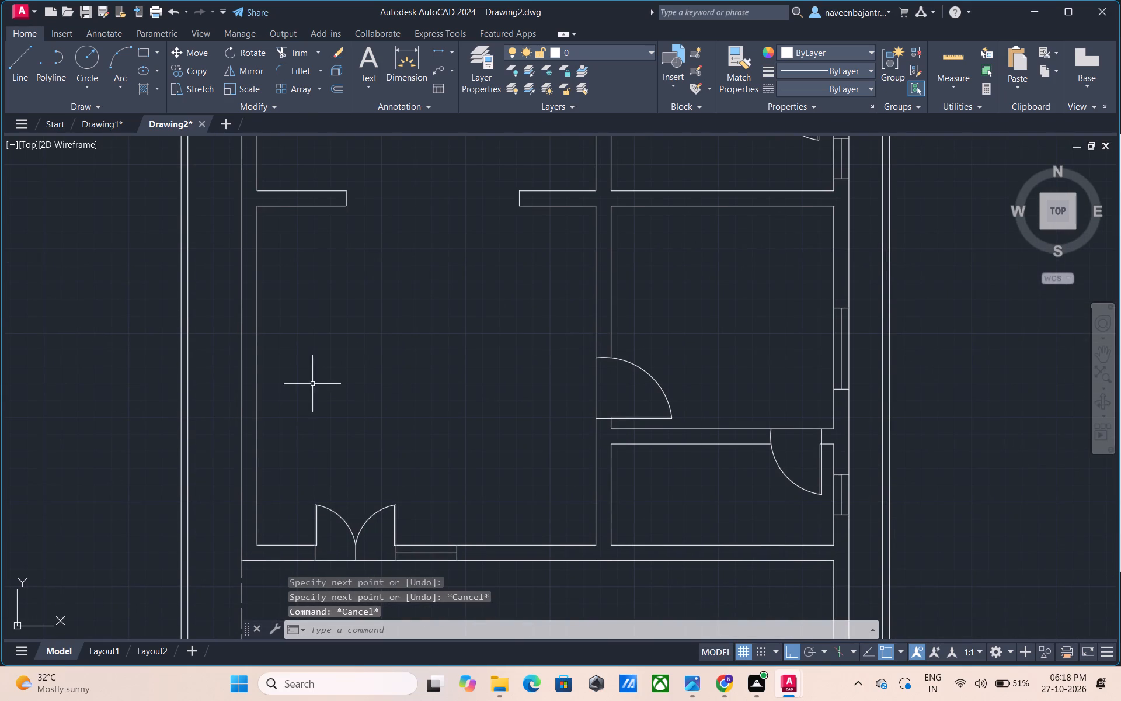
key(space)
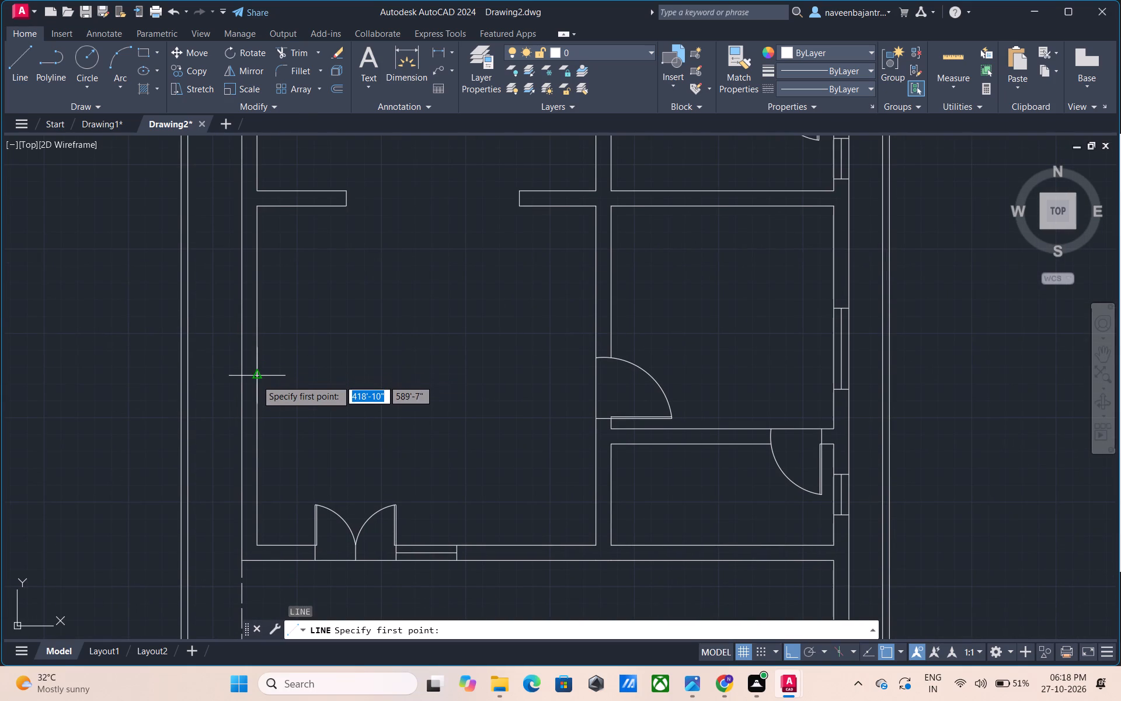
click(257, 376)
click(229, 376)
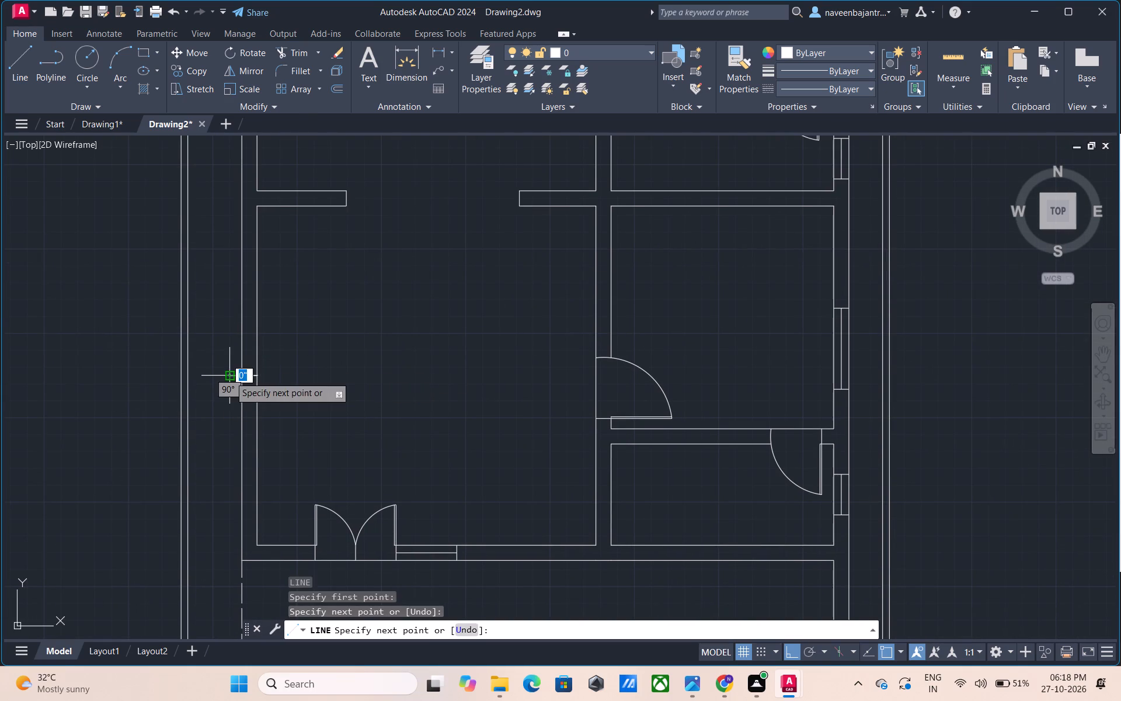
key(Escape)
Trim the horizontal line's excess beyond the outer face of the large double-door room's left wall.
text(TR)
key(space)
click(233, 376)
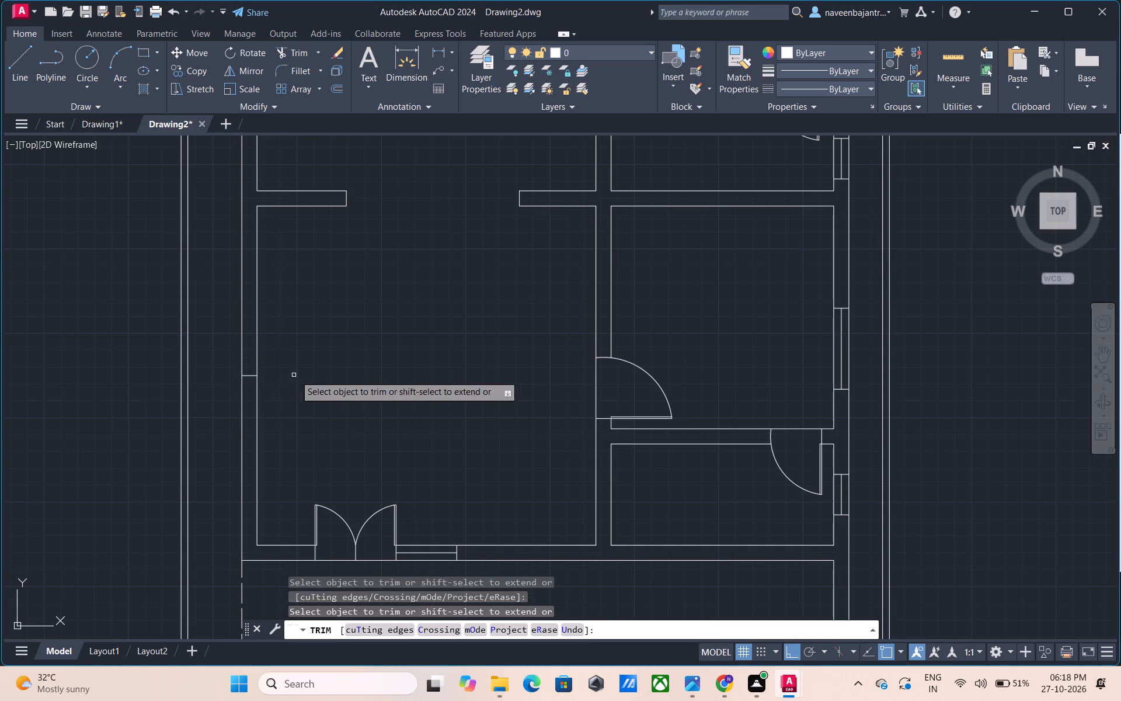
key(Escape)
Offset the short horizontal line in the large room's left wall 2' both upward and downward to mark the window sides.
key(o)
key(space)
text(2')
key(Return)
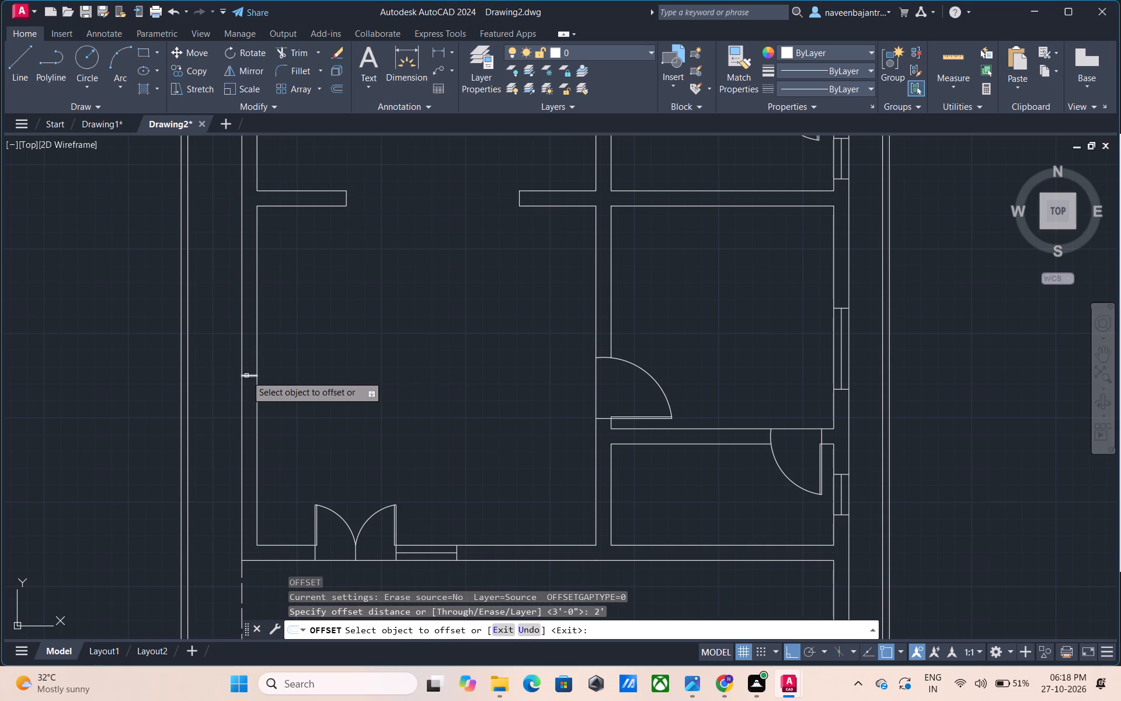
click(246, 376)
click(246, 365)
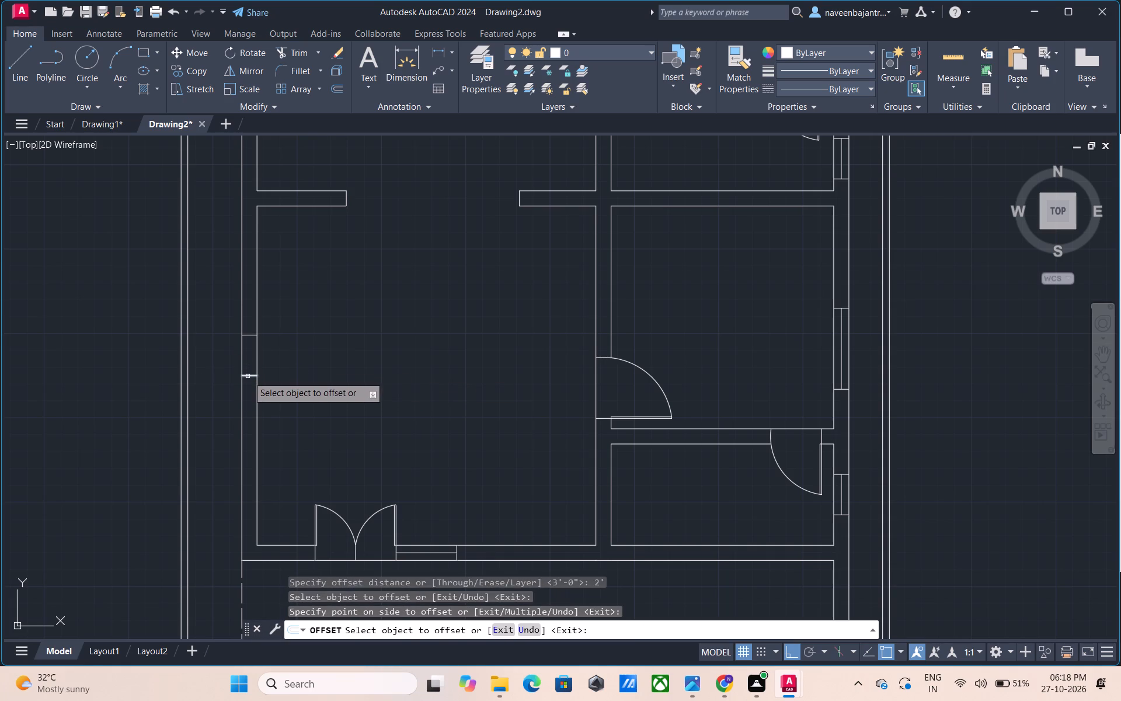
click(248, 376)
click(252, 387)
key(Escape)
Remove the middle horizontal line between the two window side lines in the large room's left wall with Trim.
text(TR)
key(space)
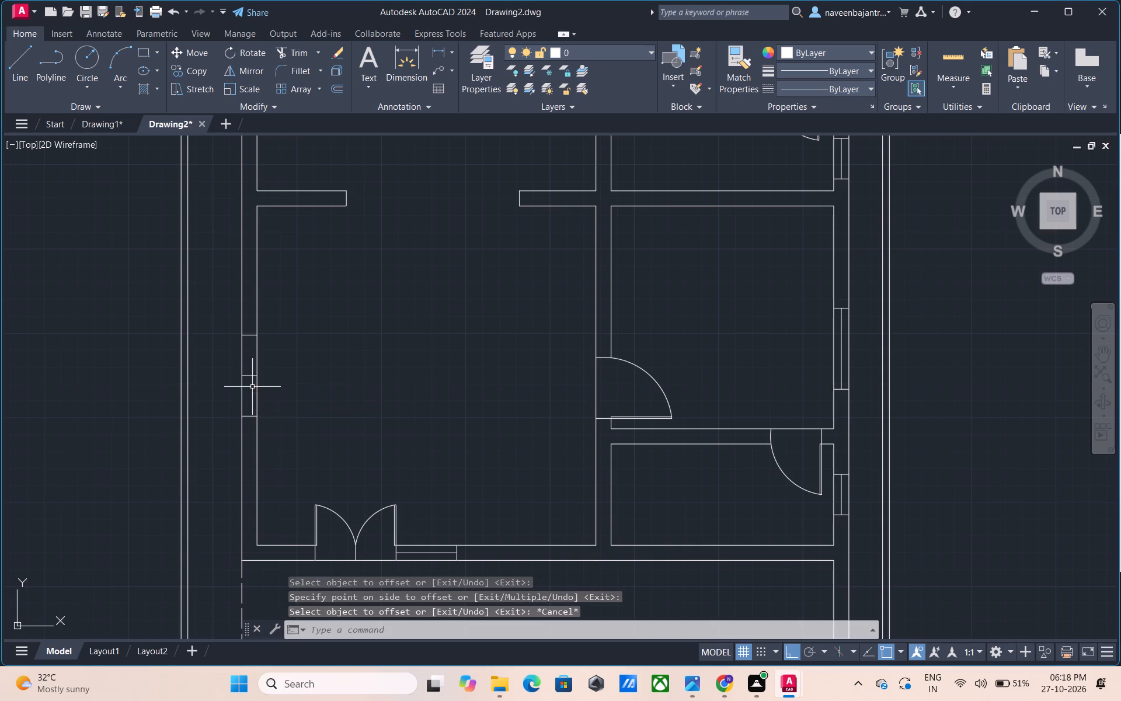
click(252, 377)
key(Escape)
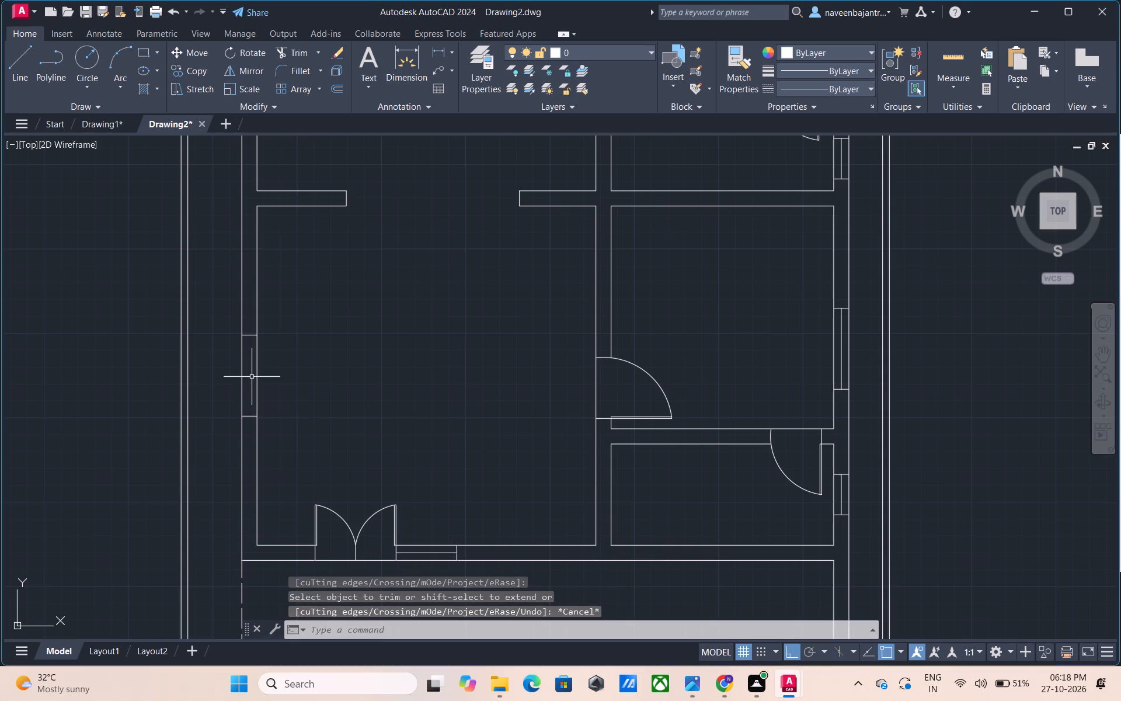
Draw a vertical line between the midpoints of the two window side lines in the large room's left wall.
key(l)
key(space)
click(252, 337)
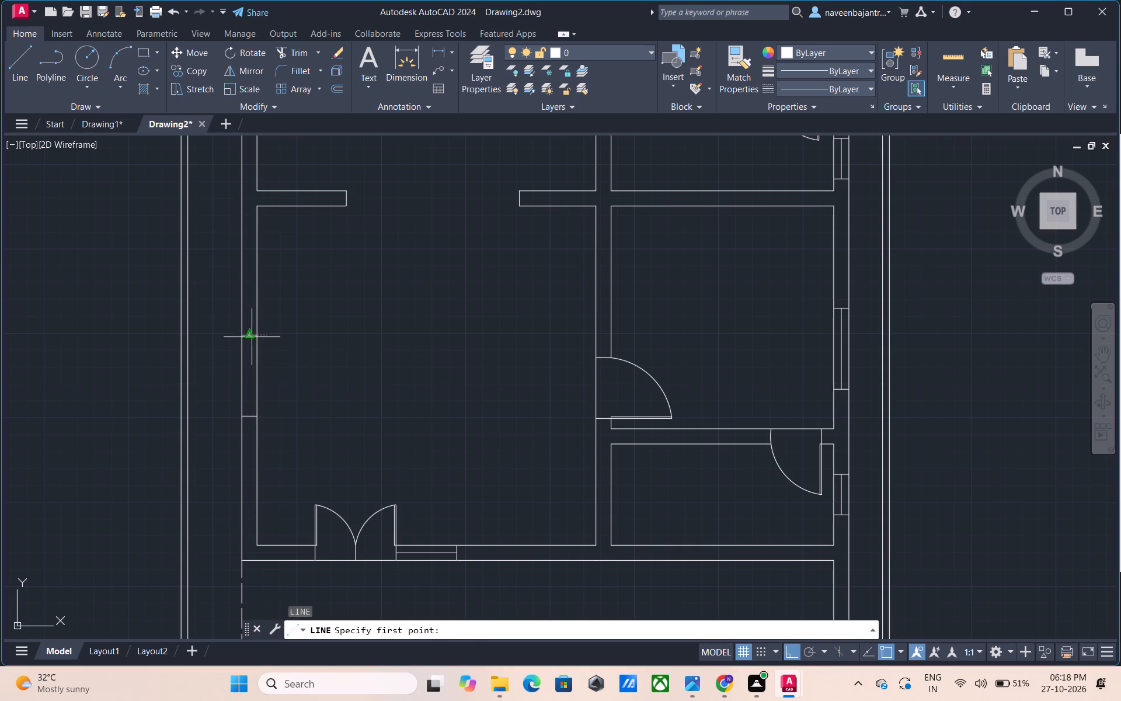
click(248, 414)
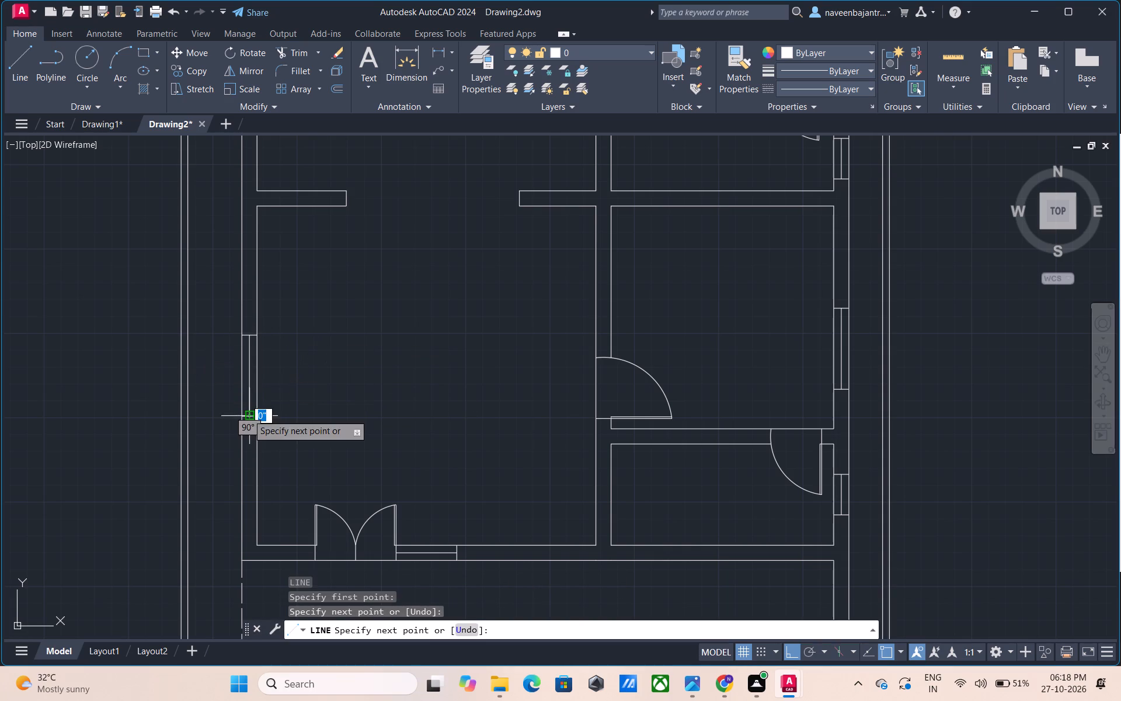
key(Escape)
Draw a horizontal line about 1'-10" long outward across the middle-left room's left wall, from the midpoint of its inner face.
scroll(299, 399, down, 1)
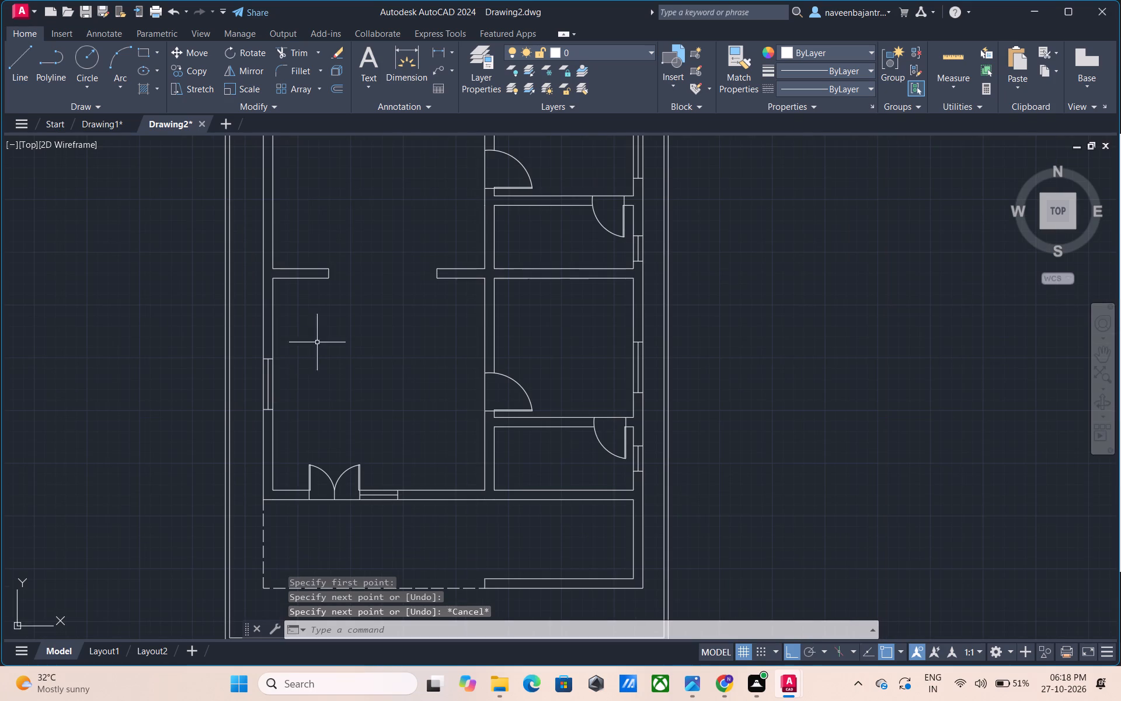
middle_drag(337, 199, 335, 327)
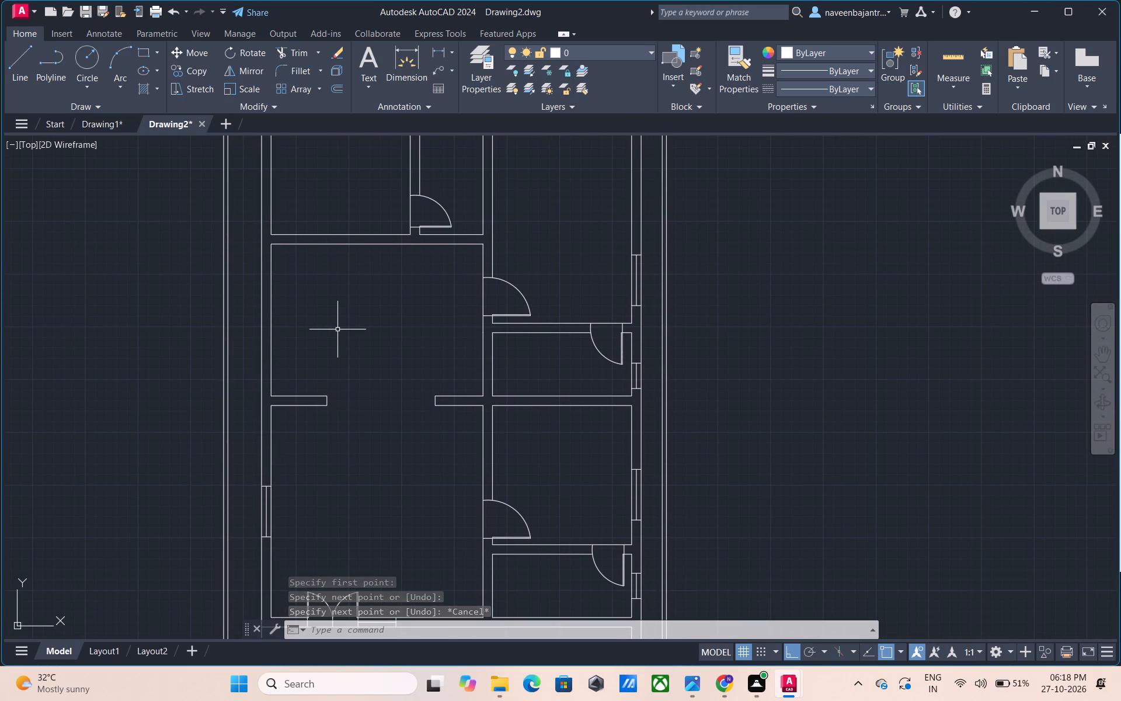
key(Escape)
key(l)
key(space)
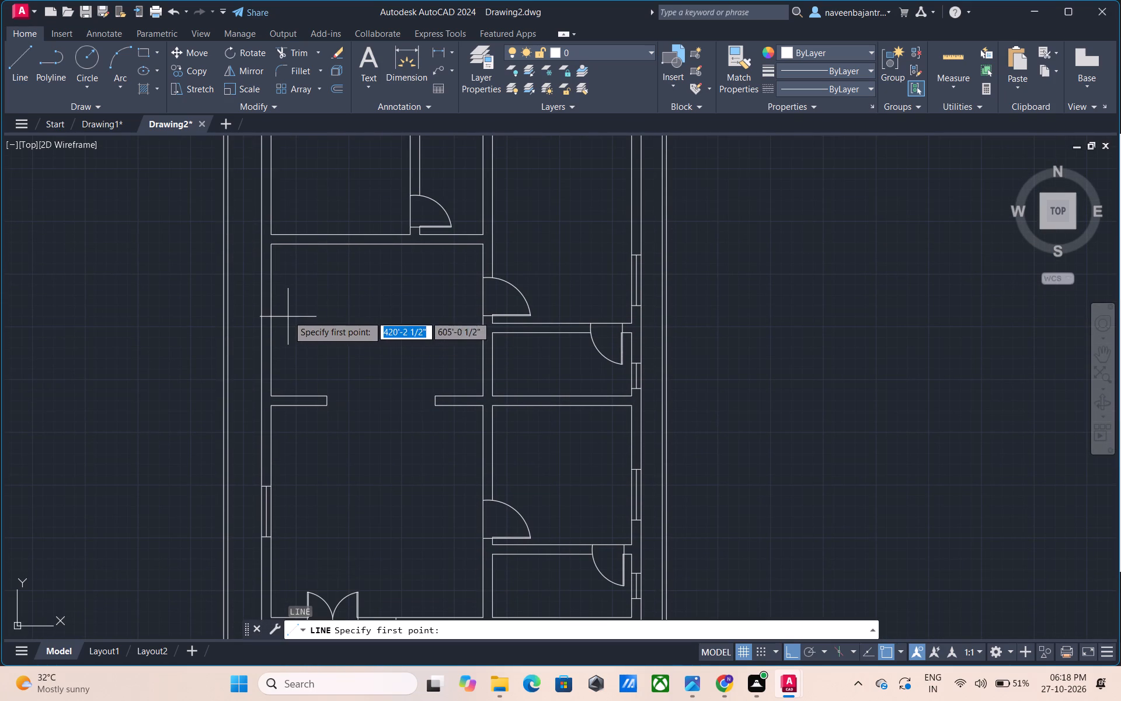
click(267, 323)
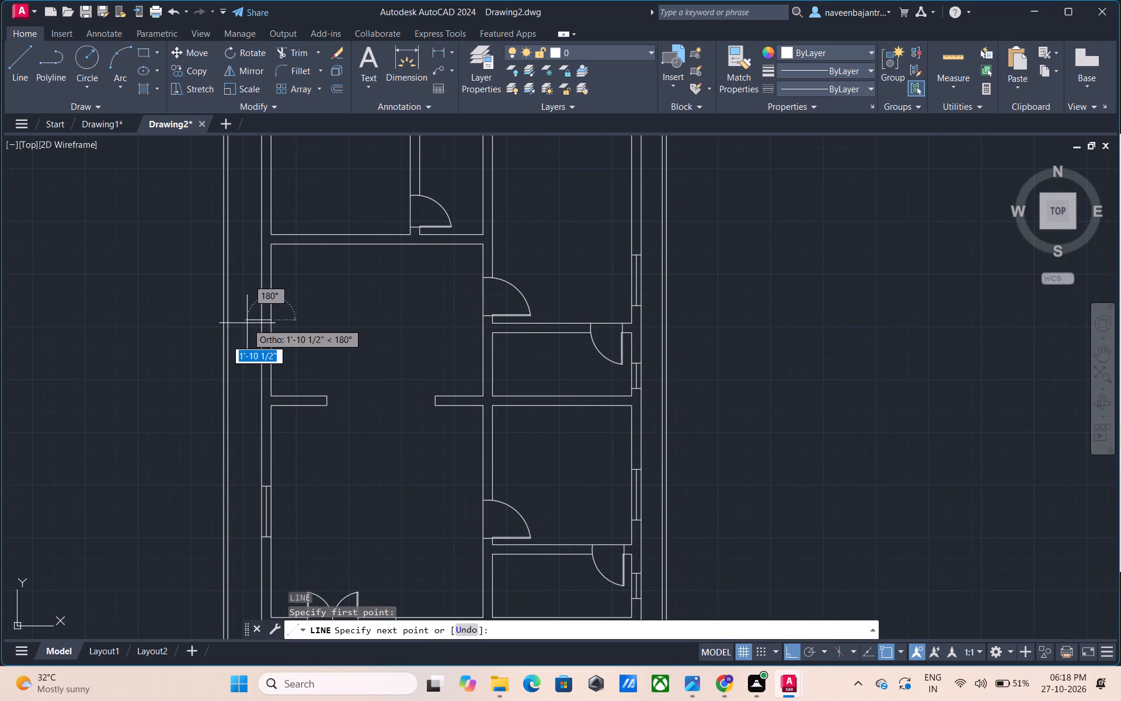
click(247, 323)
key(Escape)
Trim the horizontal line's excess beyond the outer face of the middle-left room's left wall.
text(TR)
key(space)
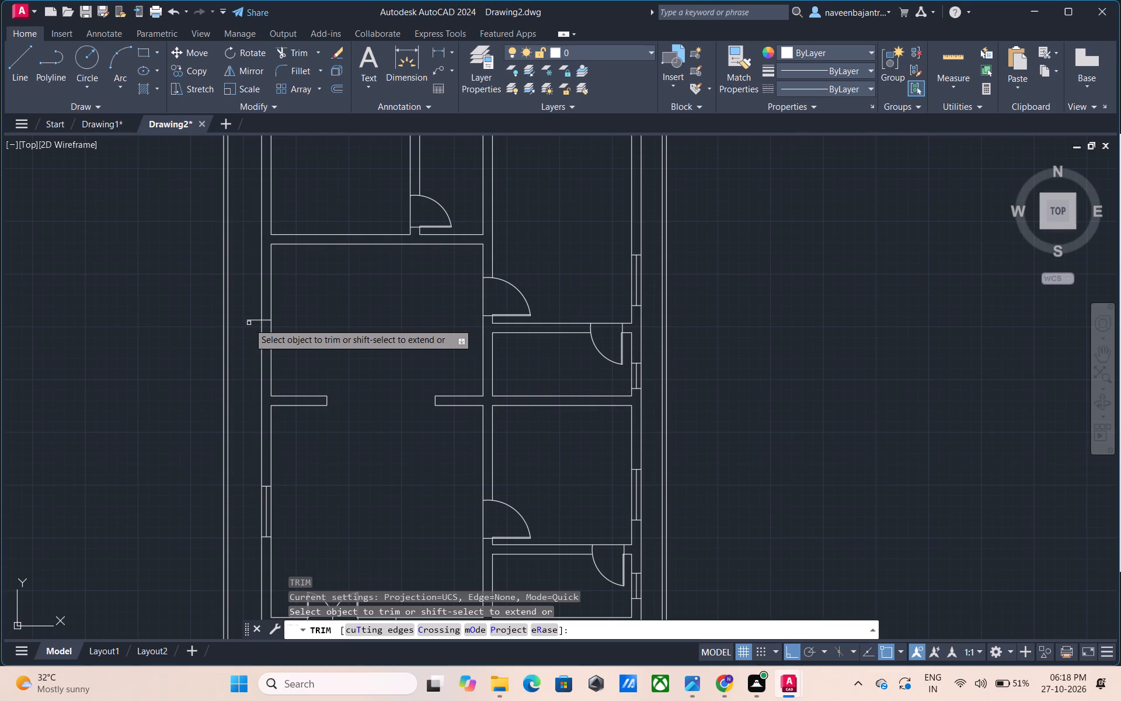
click(249, 322)
key(Escape)
Offset the short horizontal line in the middle-left room's left wall 2.5' both upward and downward to mark the window sides.
text(O 2.5')
key(Return)
scroll(270, 322, up, 1)
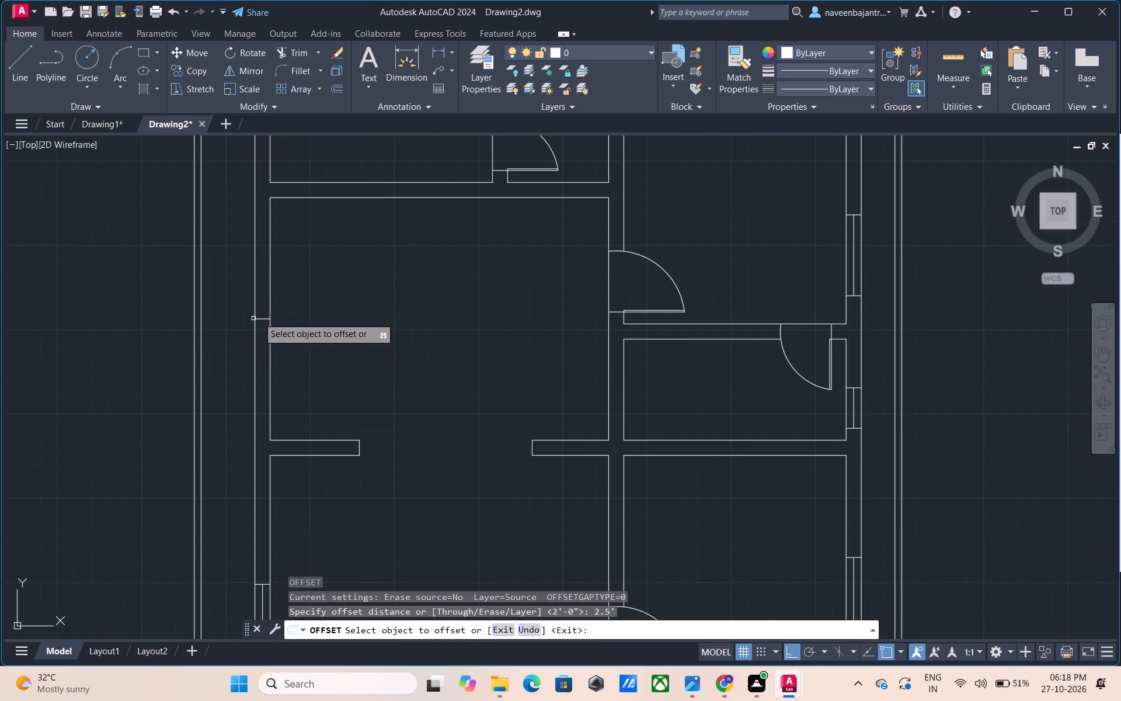
click(263, 318)
click(263, 308)
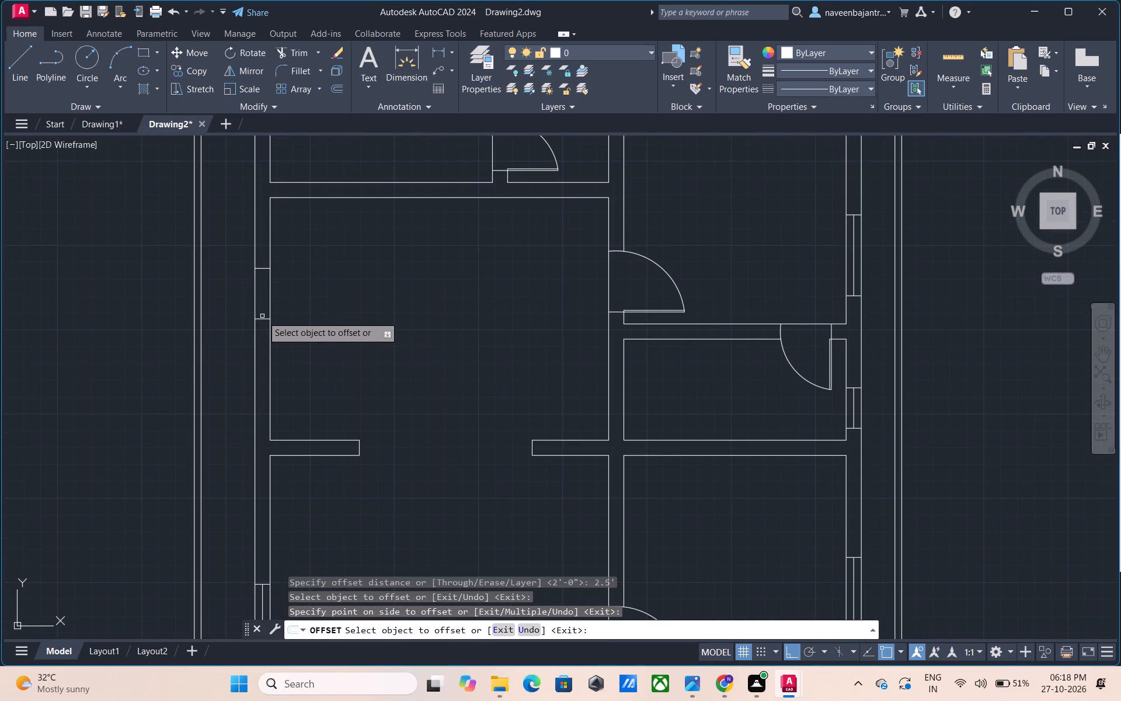
click(262, 318)
click(261, 329)
key(Escape)
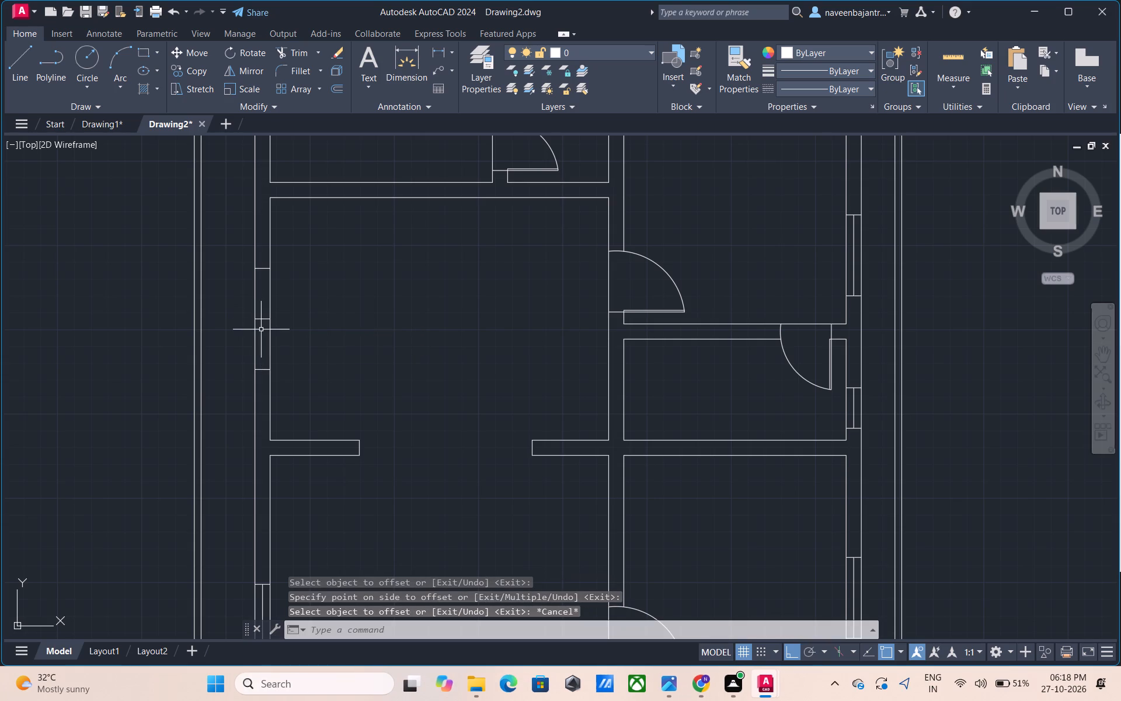
Remove the middle horizontal line between the two window side lines in the middle-left room's left wall with Trim.
text(TR)
key(space)
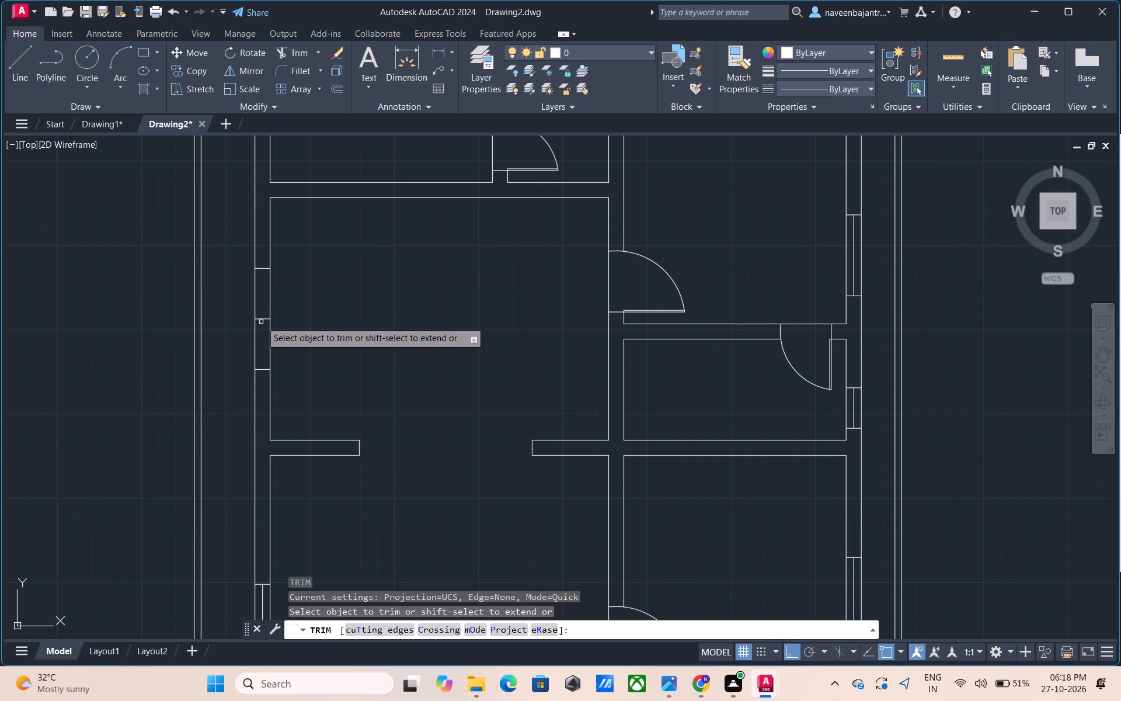
click(261, 320)
key(Escape)
Draw a vertical line between the midpoints of the two window side lines in the middle-left room's left wall.
text(L)
key(space)
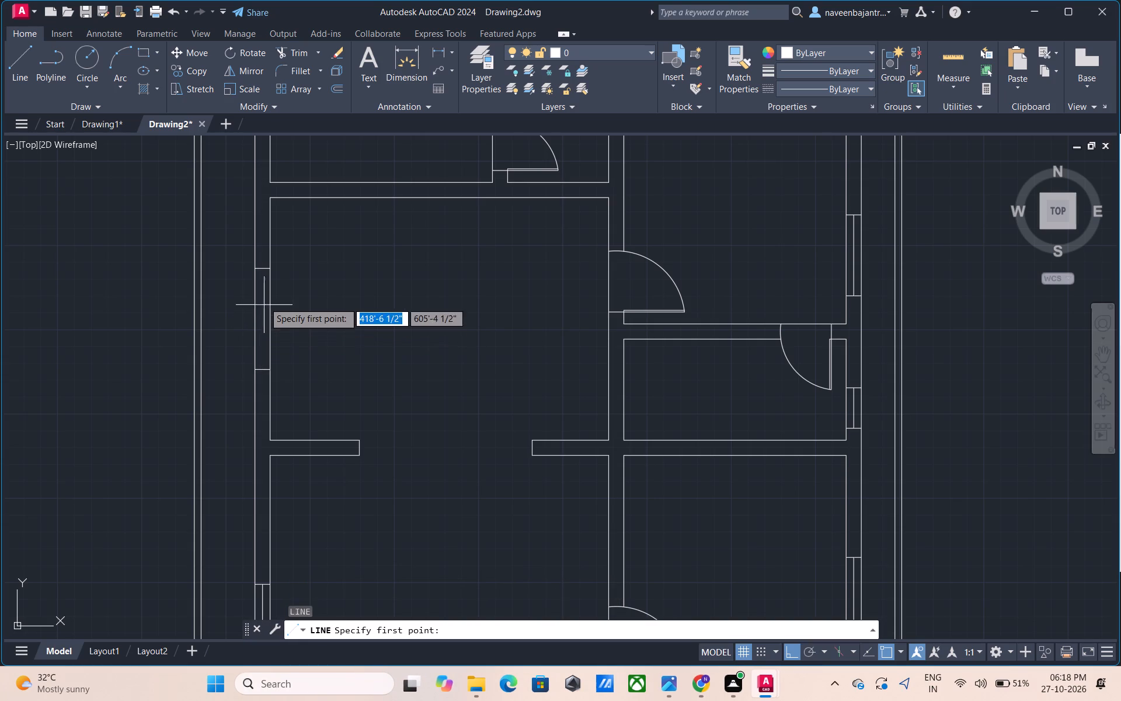
click(263, 272)
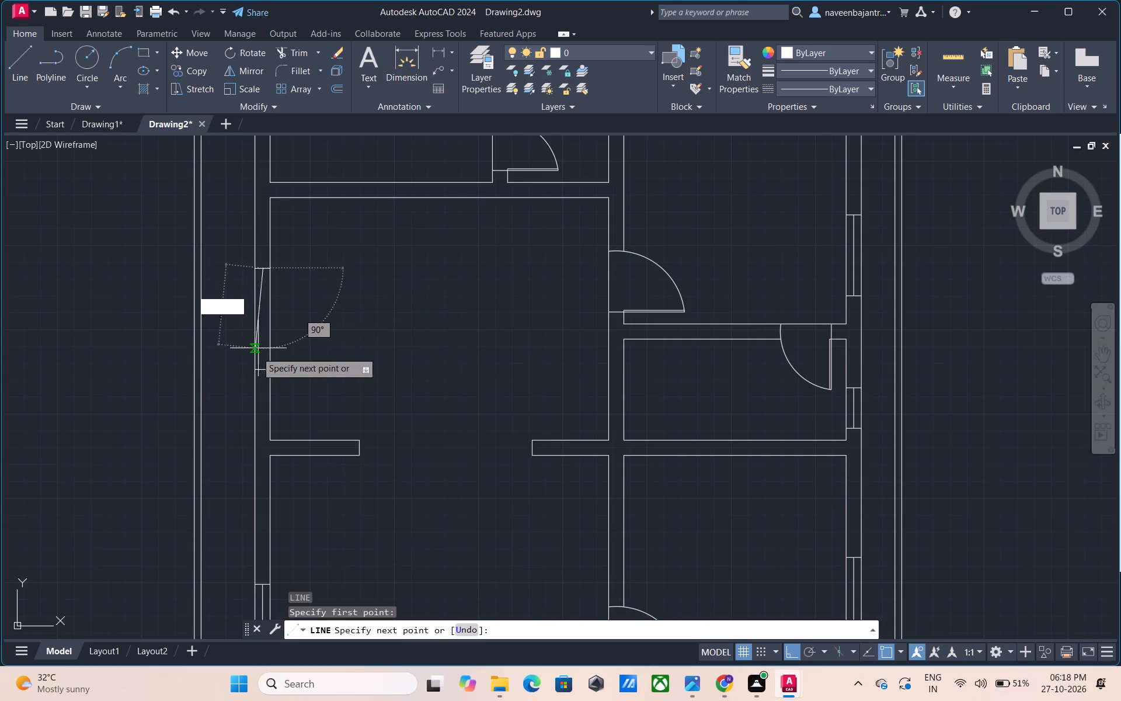
click(261, 369)
key(Escape)
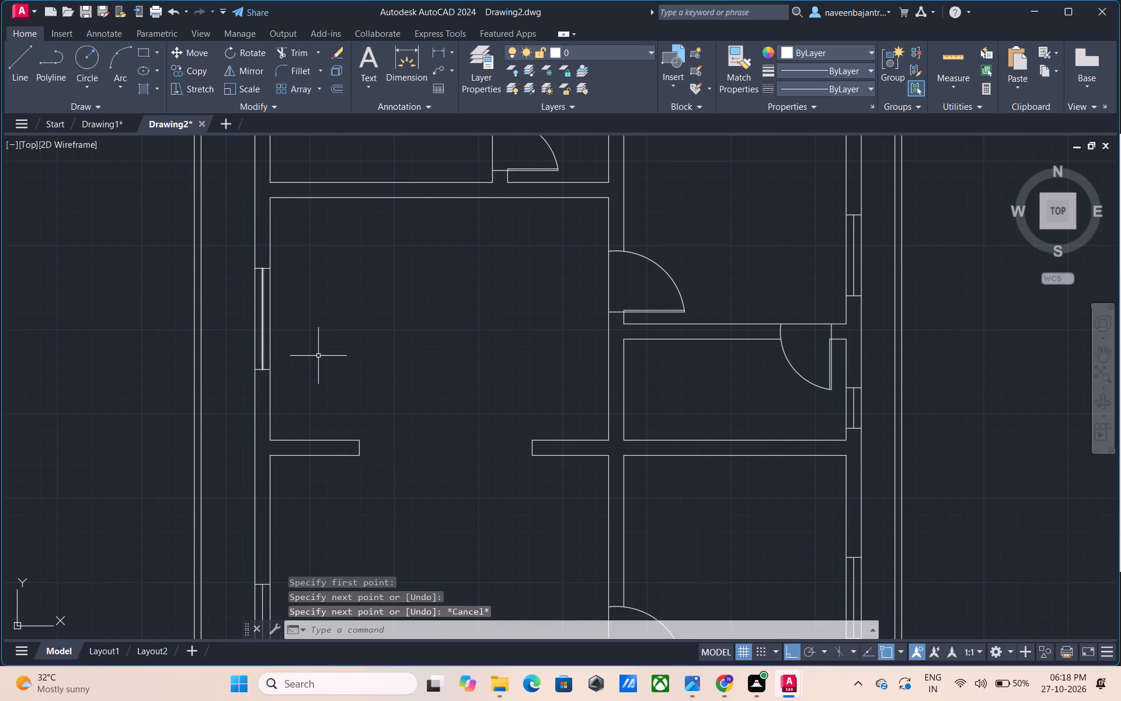
Draw a short horizontal line across the upper-left room's left wall, near the room's lower corner and extending past the outer face.
scroll(321, 355, down, 2)
middle_drag(344, 234, 340, 316)
scroll(325, 326, up, 2)
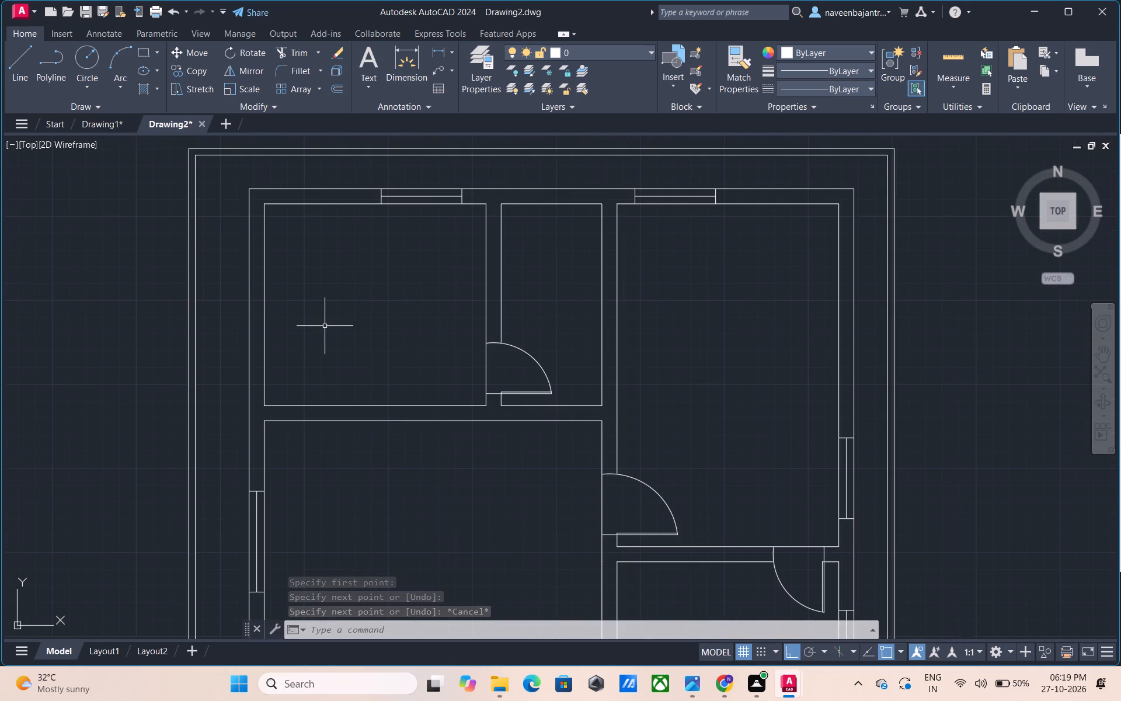
key(Escape)
text(L)
key(space)
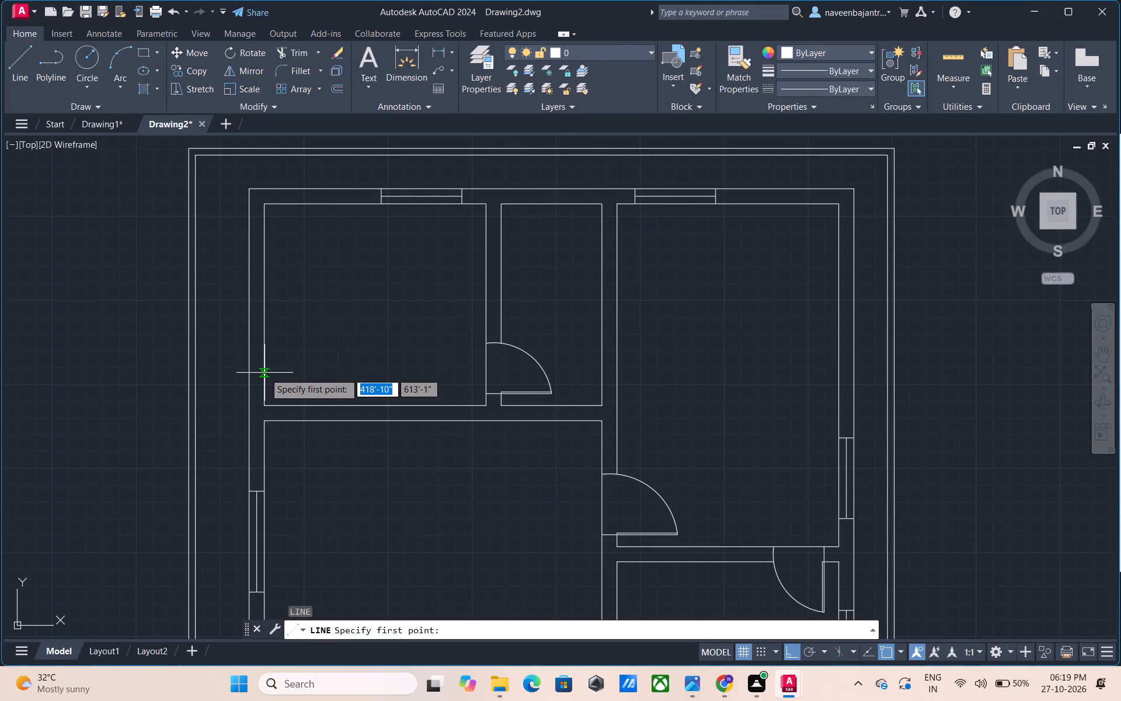
click(265, 377)
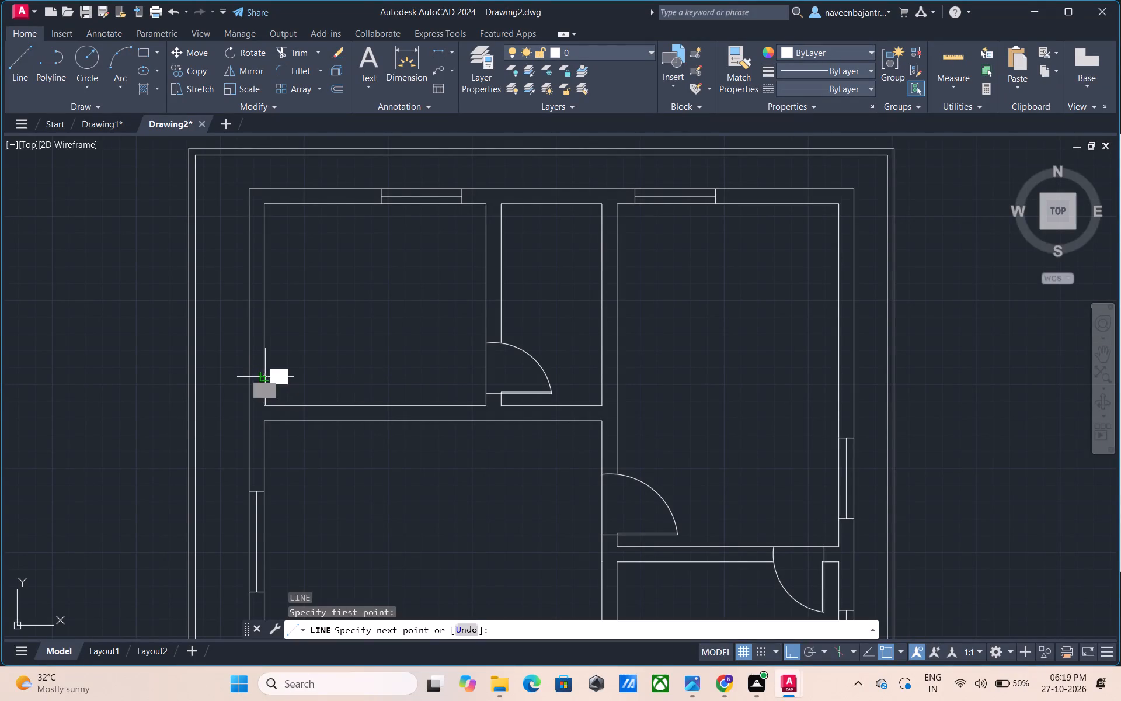
click(236, 377)
key(Escape)
Trim the horizontal line's excess beyond the outer face of the upper-left room's left wall.
text(TR)
key(space)
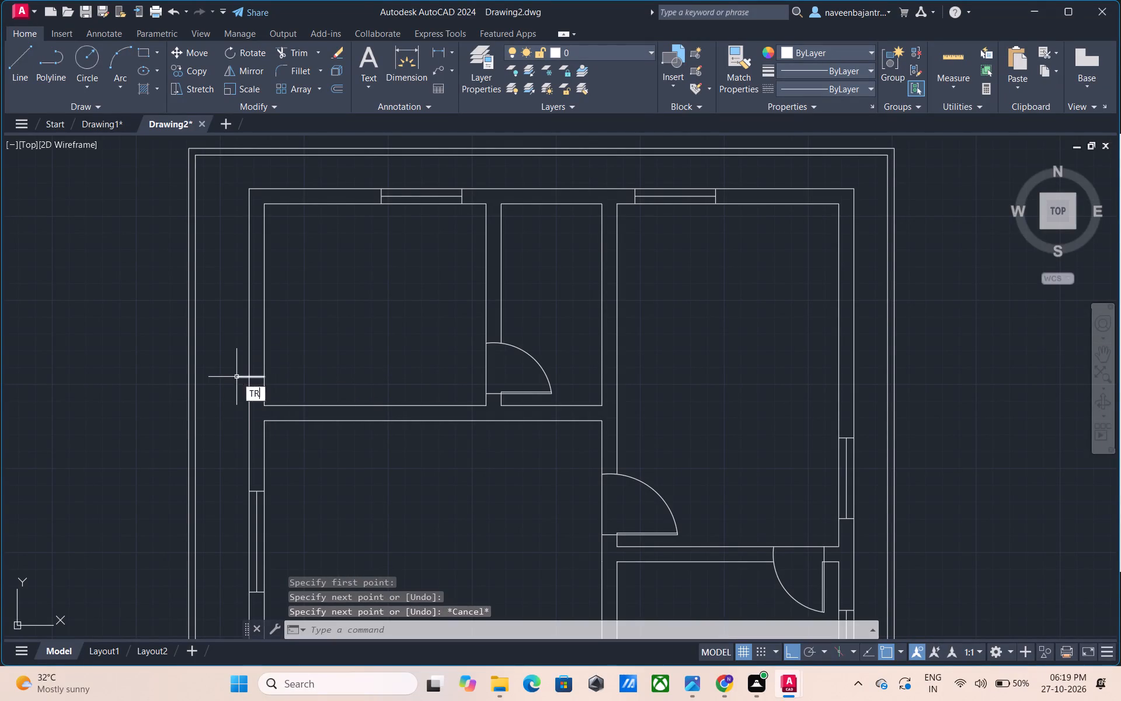
click(242, 376)
key(Escape)
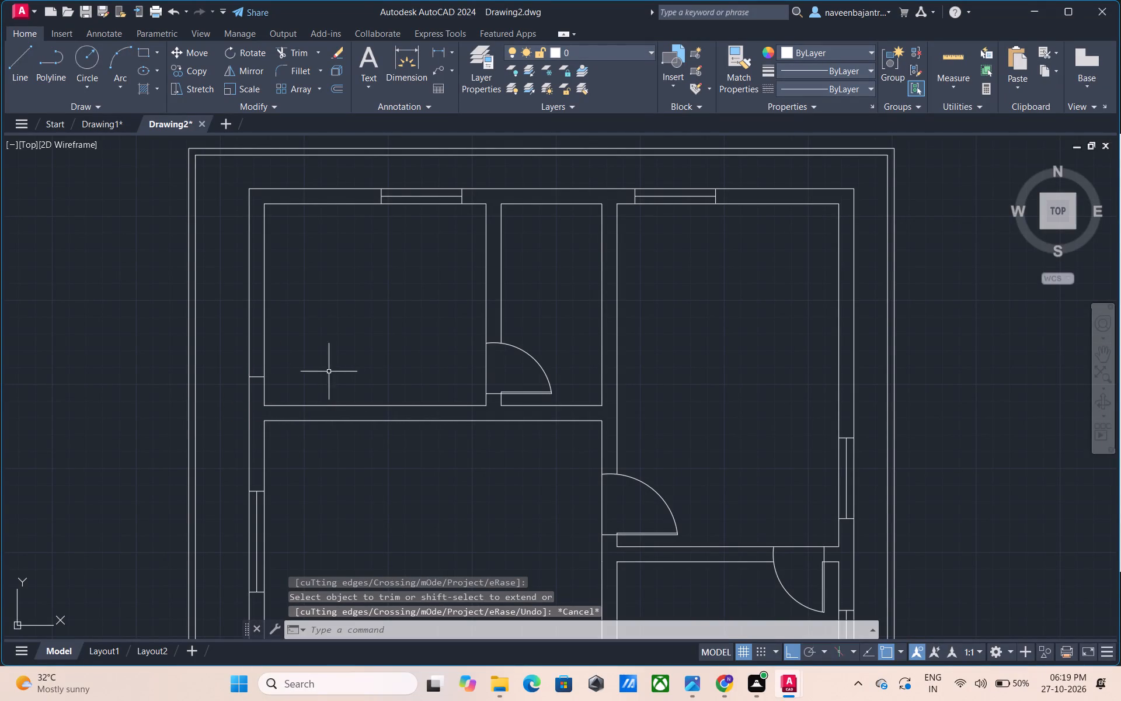
Offset the short horizontal line in the upper-left room's left wall 4' upward to mark the window's other side.
text(O)
key(space)
text(4')
key(Return)
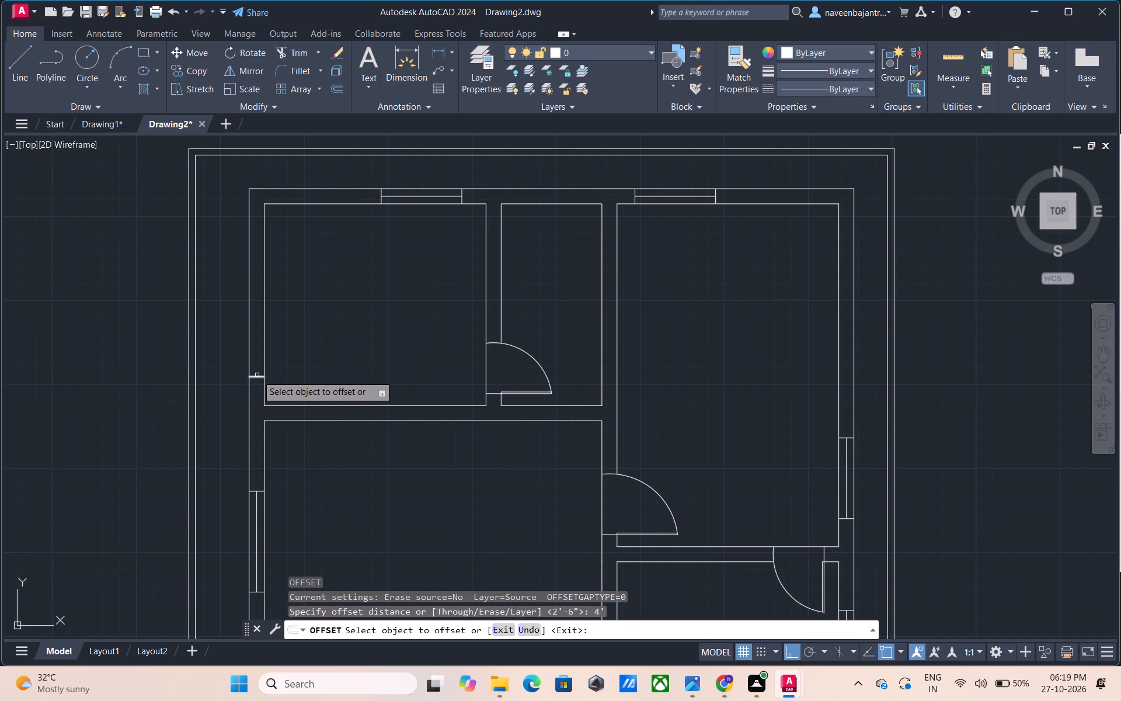
click(257, 375)
click(257, 366)
key(Escape)
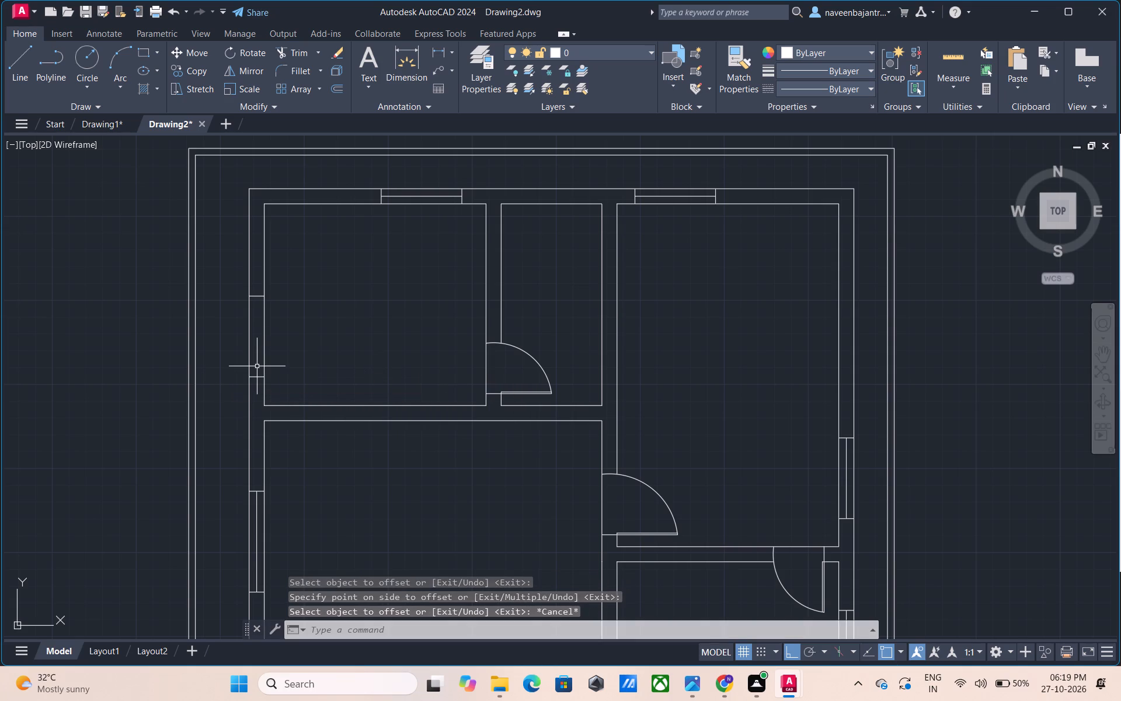
Draw a vertical line between the midpoints of the two window side lines in the upper-left room's left wall.
text(L)
key(space)
click(256, 299)
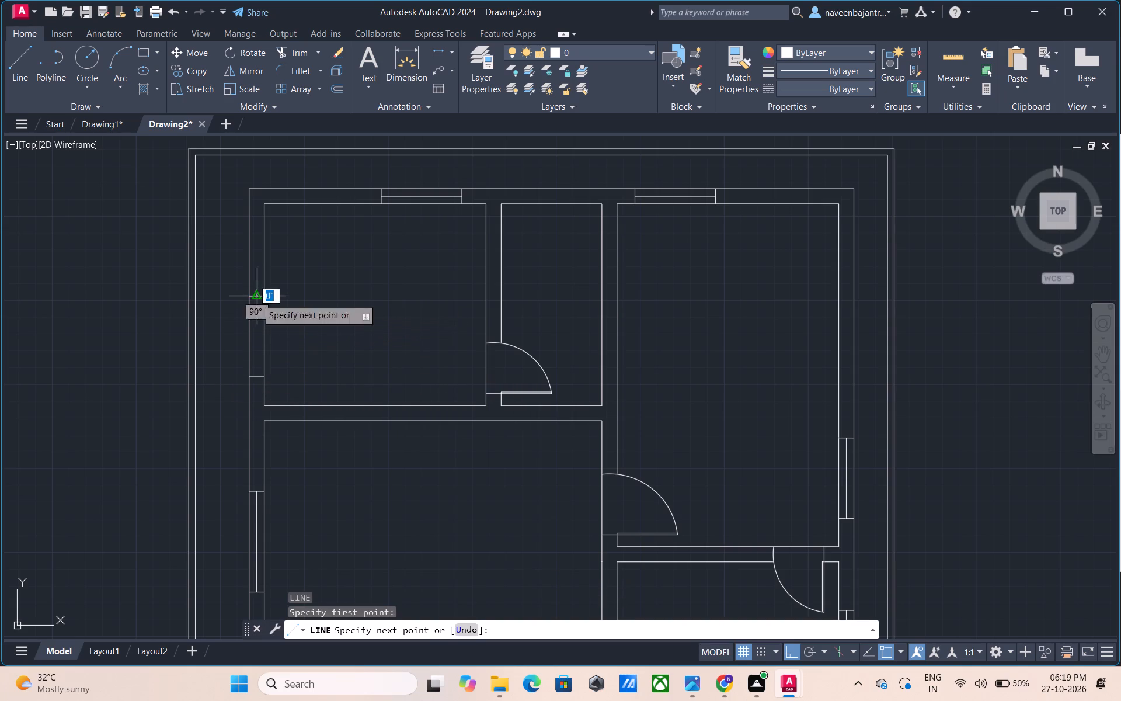
click(259, 375)
key(Escape)
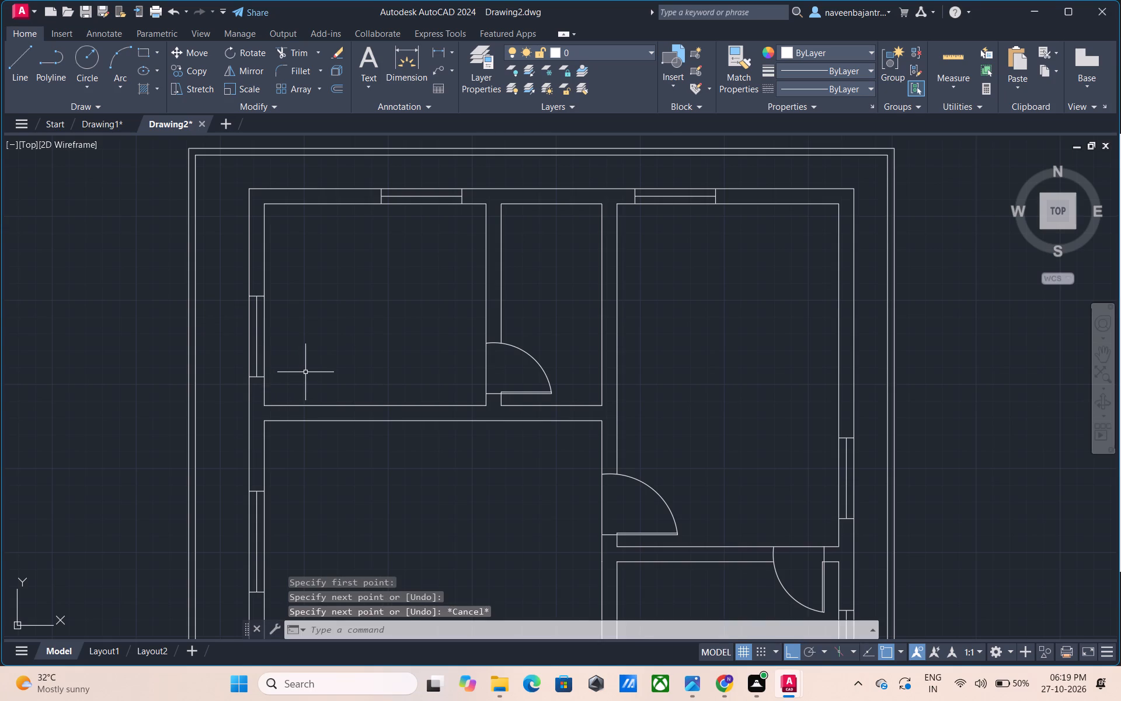
Draw a 9" vertical line across the wall between the upper-left and middle-left rooms, near the upper room's lower-right corner.
scroll(306, 372, down, 1)
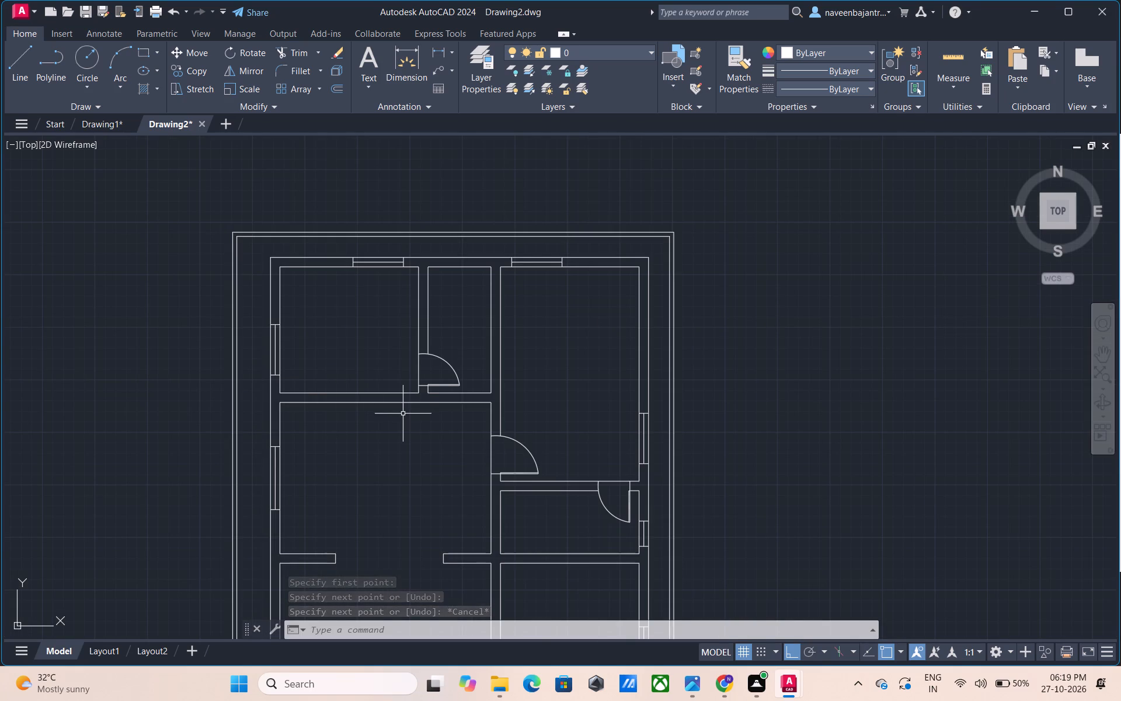
middle_drag(403, 414, 358, 411)
scroll(357, 411, up, 1)
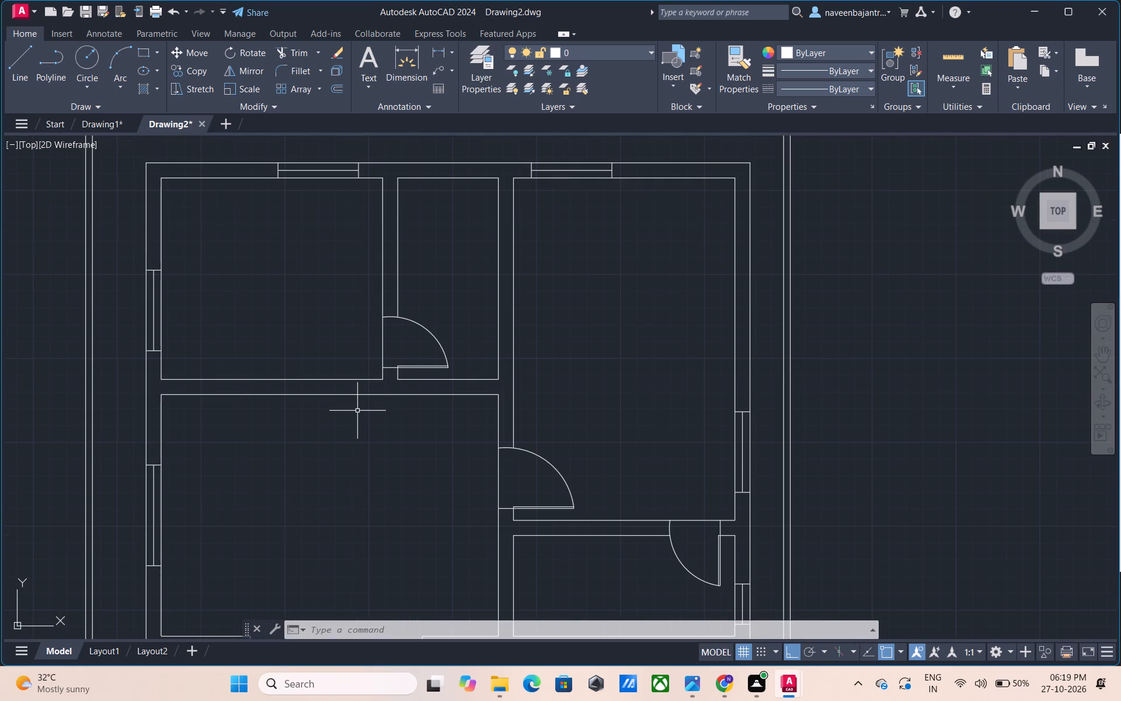
key(Escape)
text(L)
key(space)
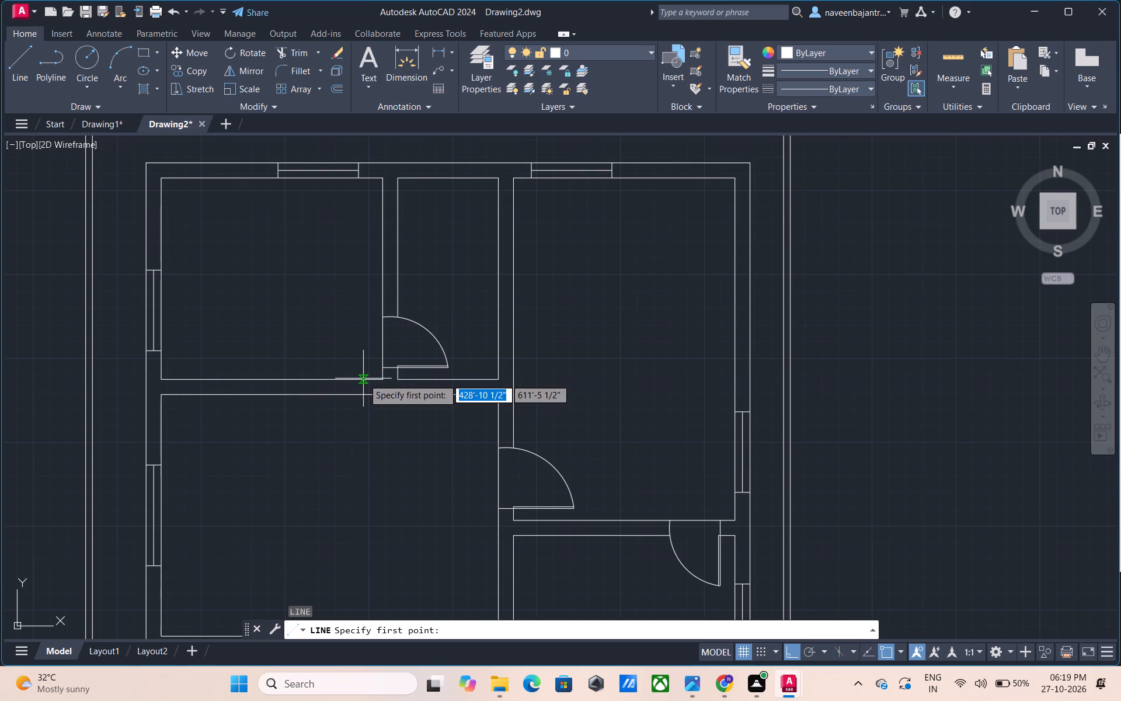
click(363, 379)
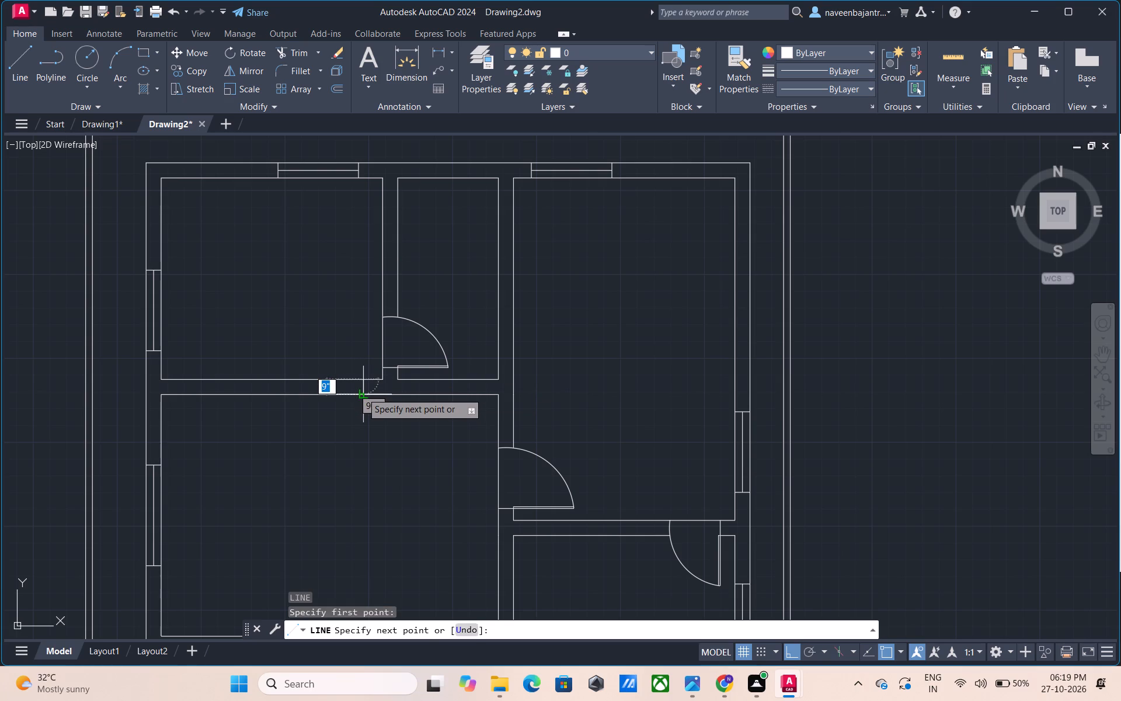
click(362, 393)
key(Escape)
Offset the short vertical line in the wall below the upper-left room 3' to the left to mark an opening.
text(O)
key(space)
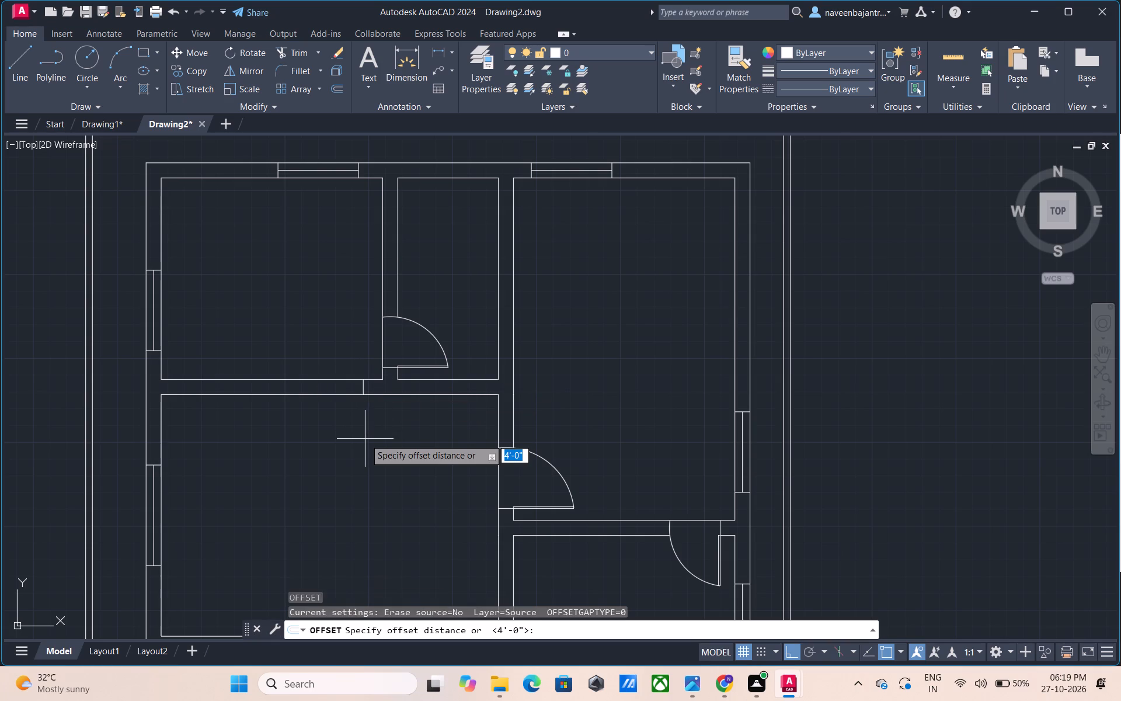
key(4)
key(BackSpace)
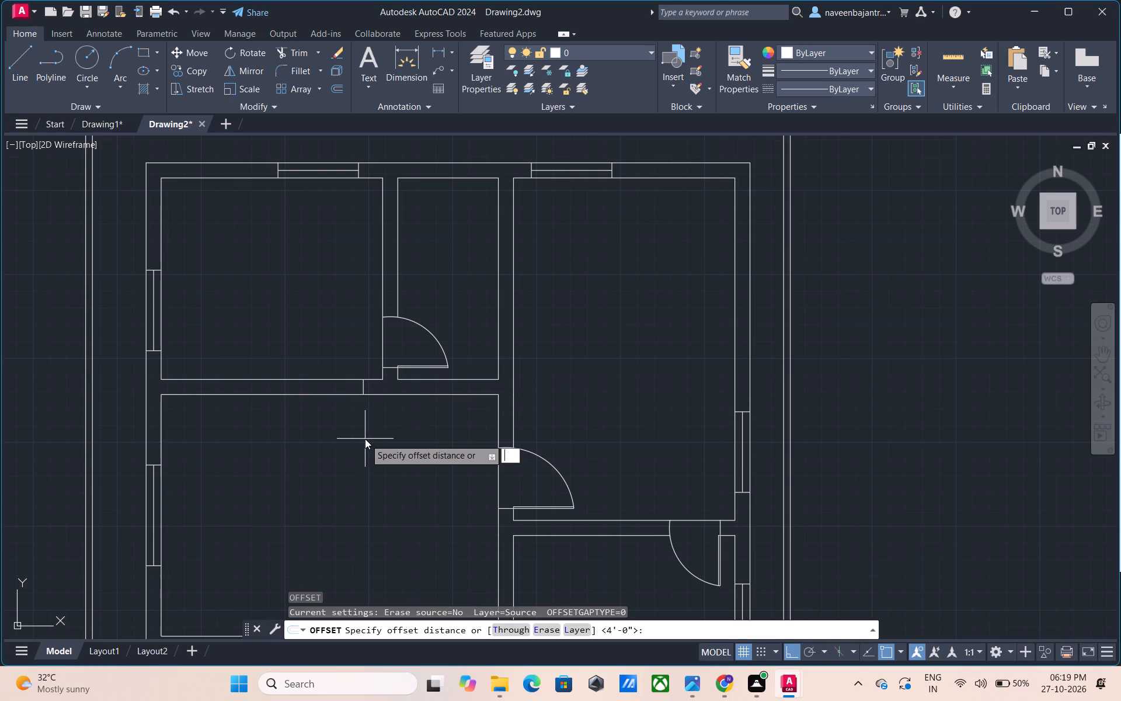
text(3')
key(Return)
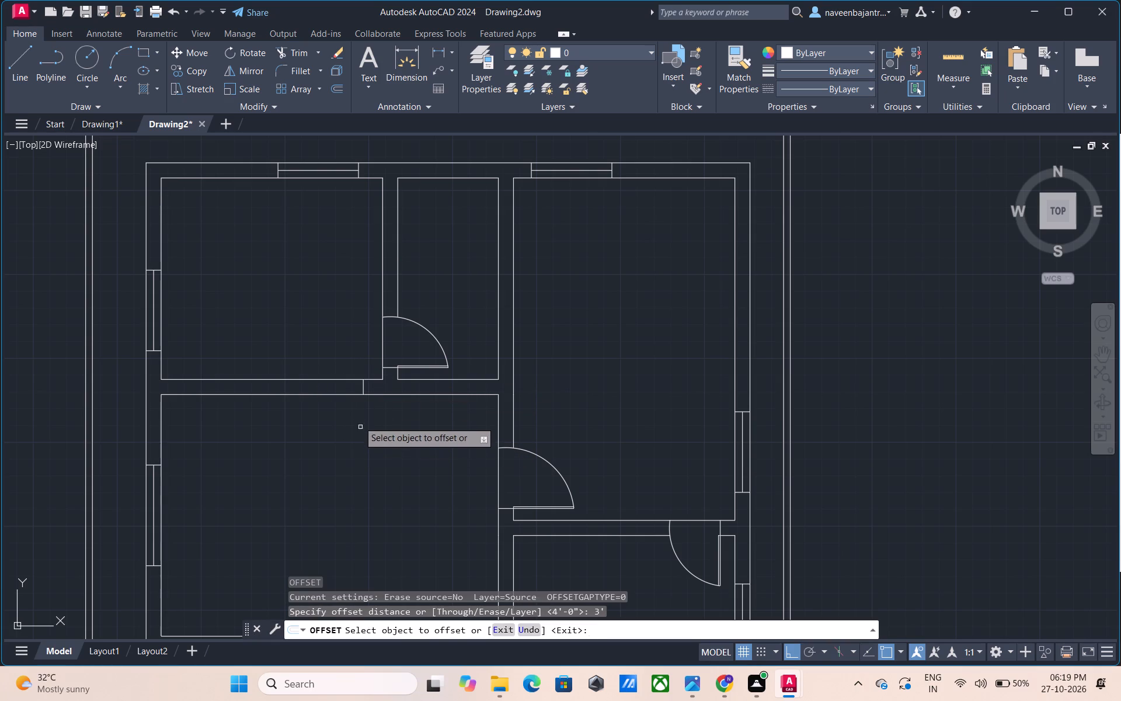
click(361, 388)
click(349, 388)
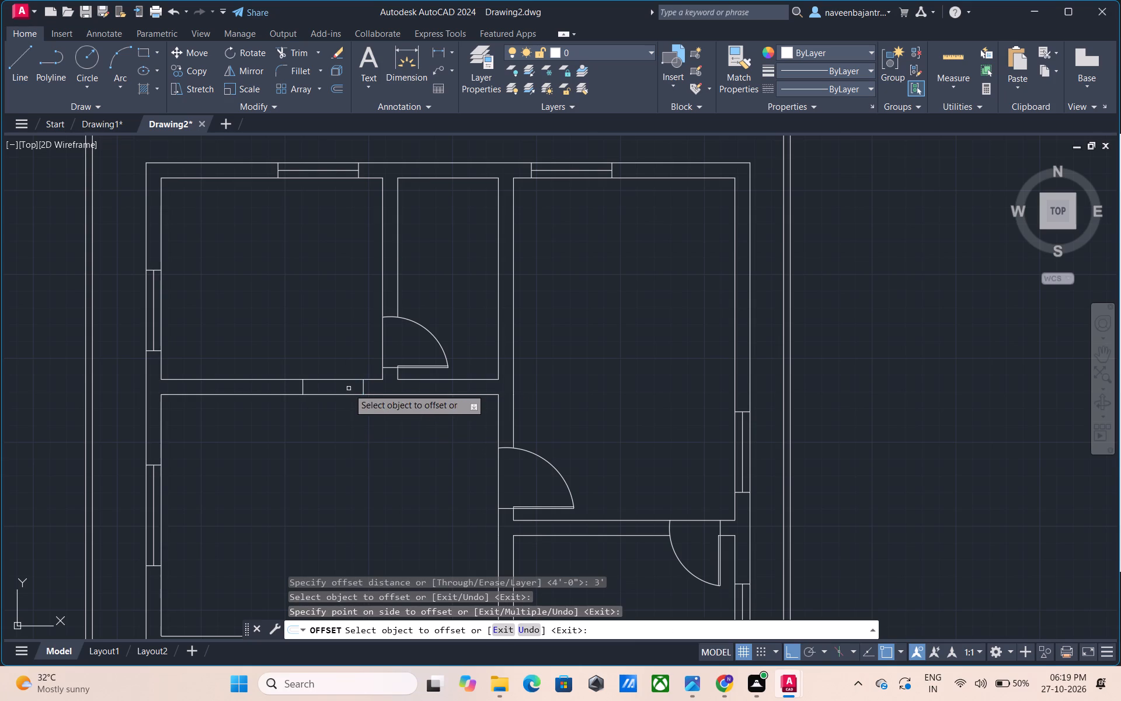
key(Escape)
Trim both wall lines between the two short vertical lines to open the wall between the upper-left and middle-left rooms.
text(TR)
key(space)
drag(343, 362, 337, 405)
key(Escape)
Draw a horizontal line across the opening between the middle-left and lower-left rooms, joining the lower corners of the two wall ends.
scroll(336, 407, down, 1)
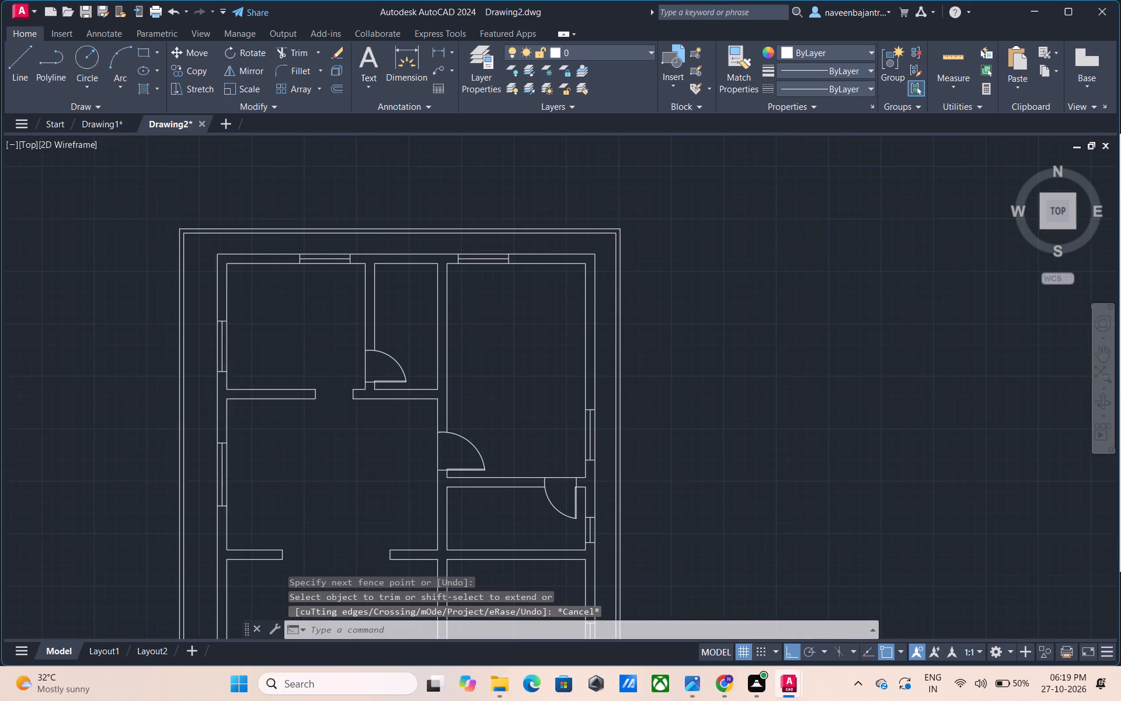
scroll(336, 408, down, 1)
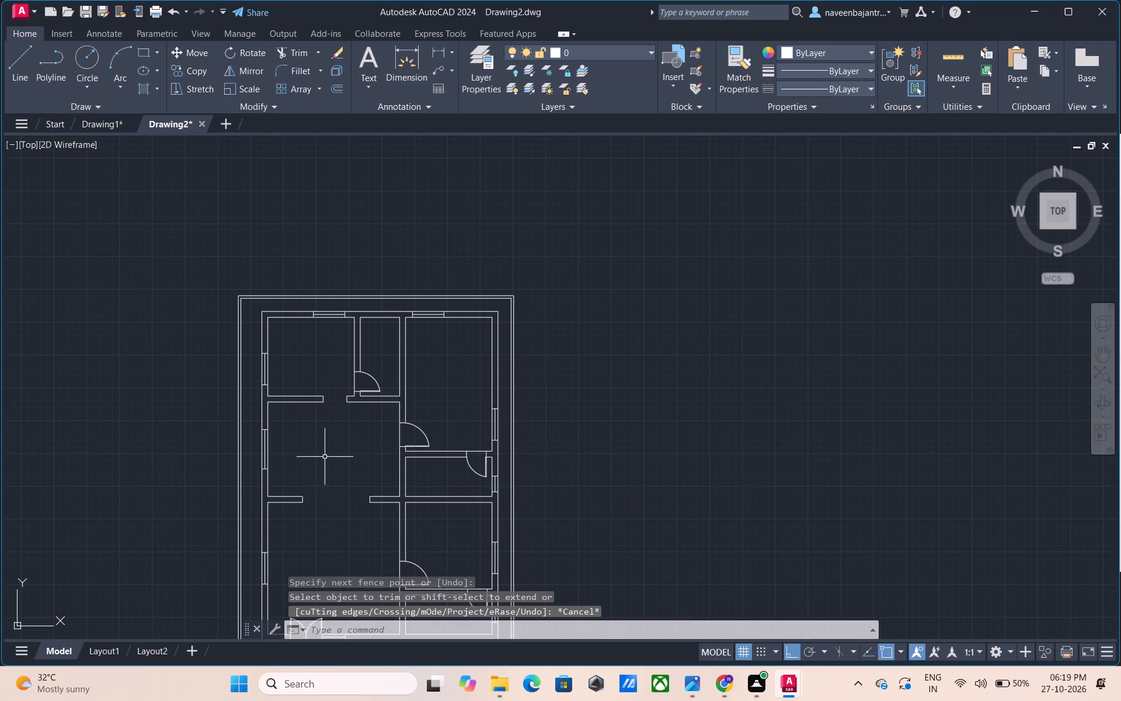
middle_drag(325, 456, 331, 424)
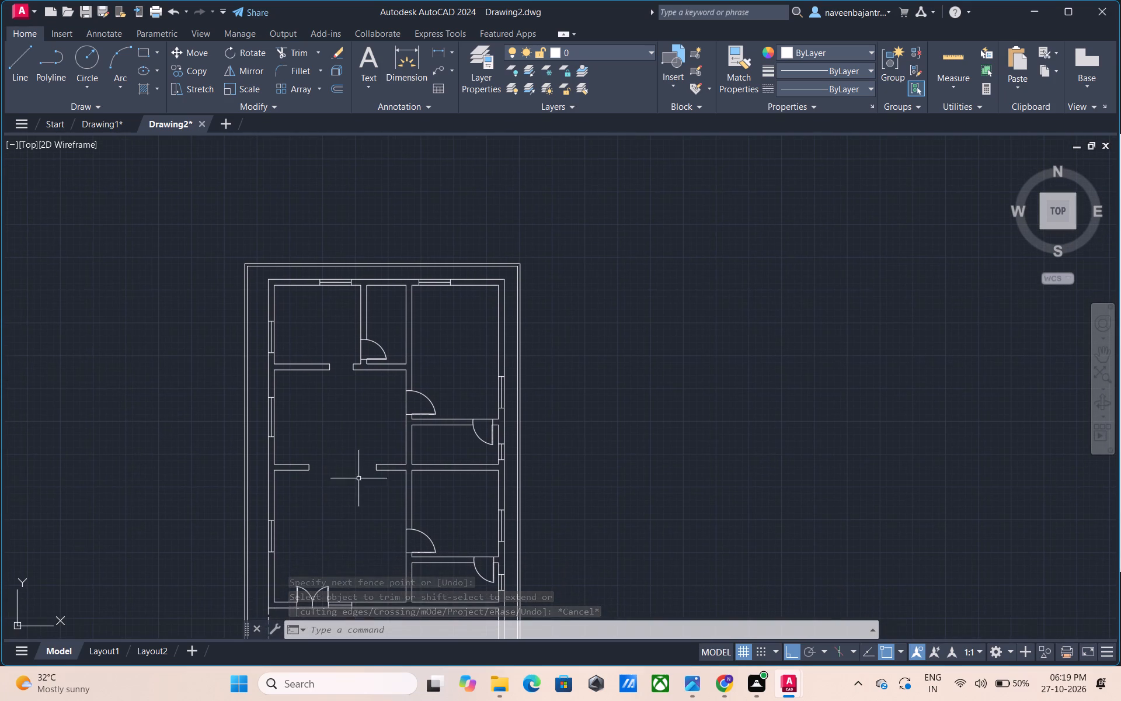
middle_drag(347, 481, 347, 463)
scroll(347, 463, up, 2)
key(Escape)
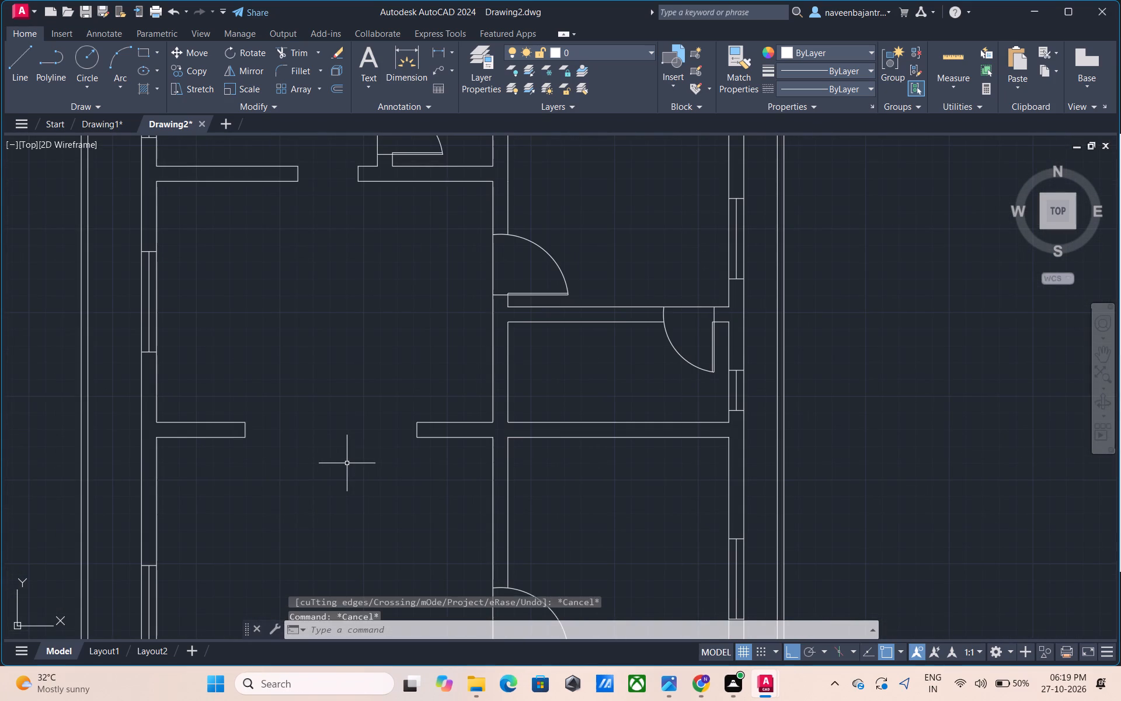
text(L)
key(space)
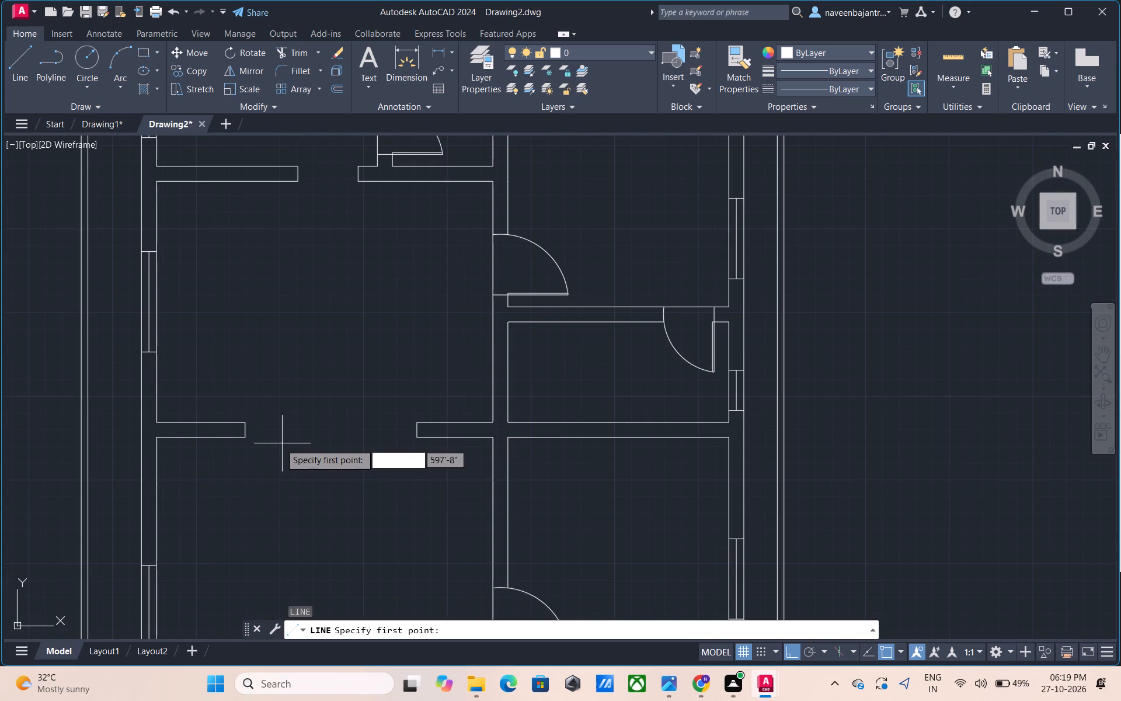
click(249, 439)
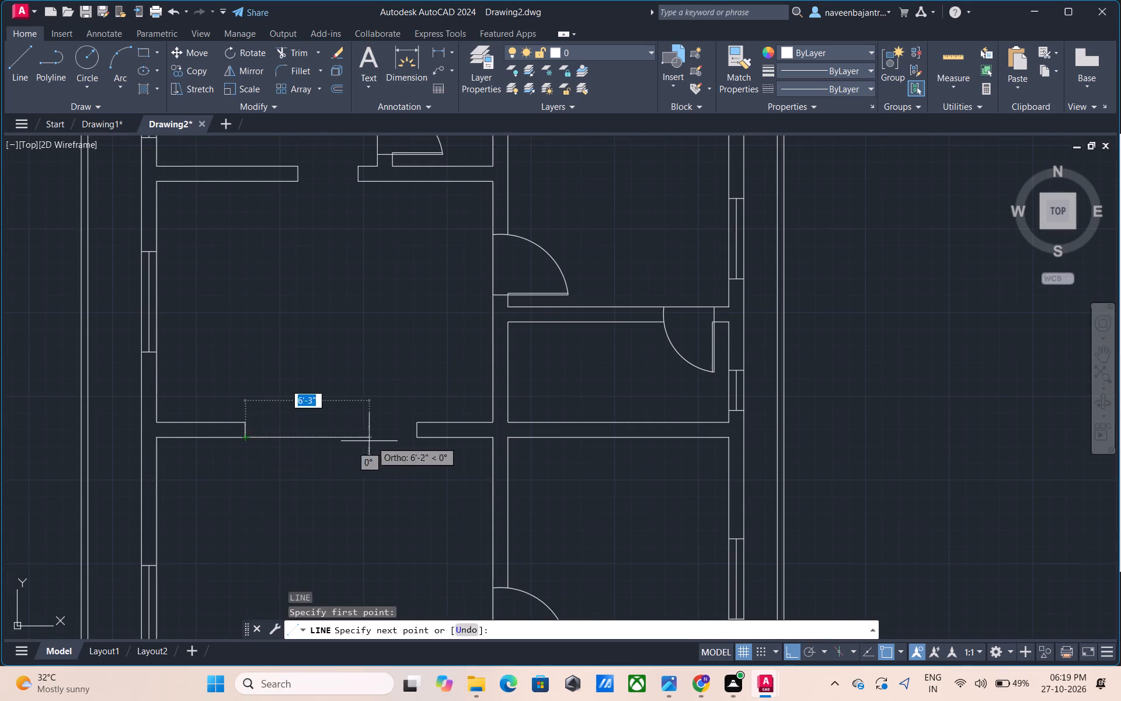
click(418, 438)
key(Escape)
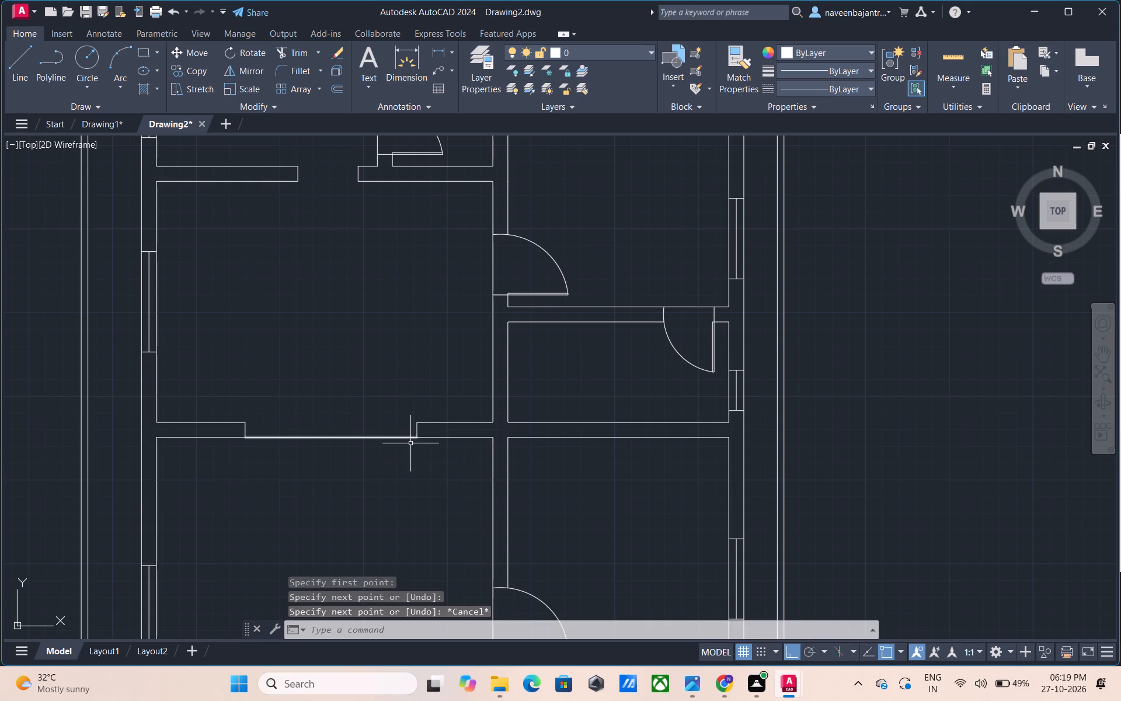
Hatch the upper exterior walls, the upper and central partitions, and the right wall pieces between windows with a Solid pattern in black (0,0,0).
scroll(410, 443, down, 2)
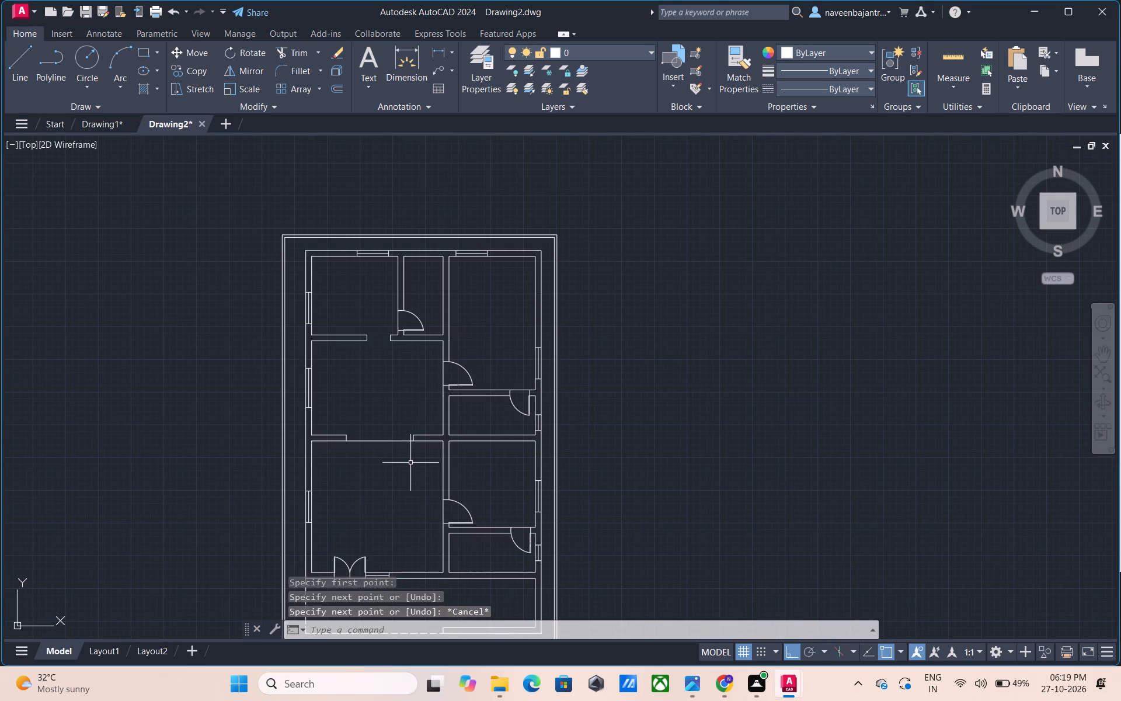
middle_drag(410, 463, 411, 443)
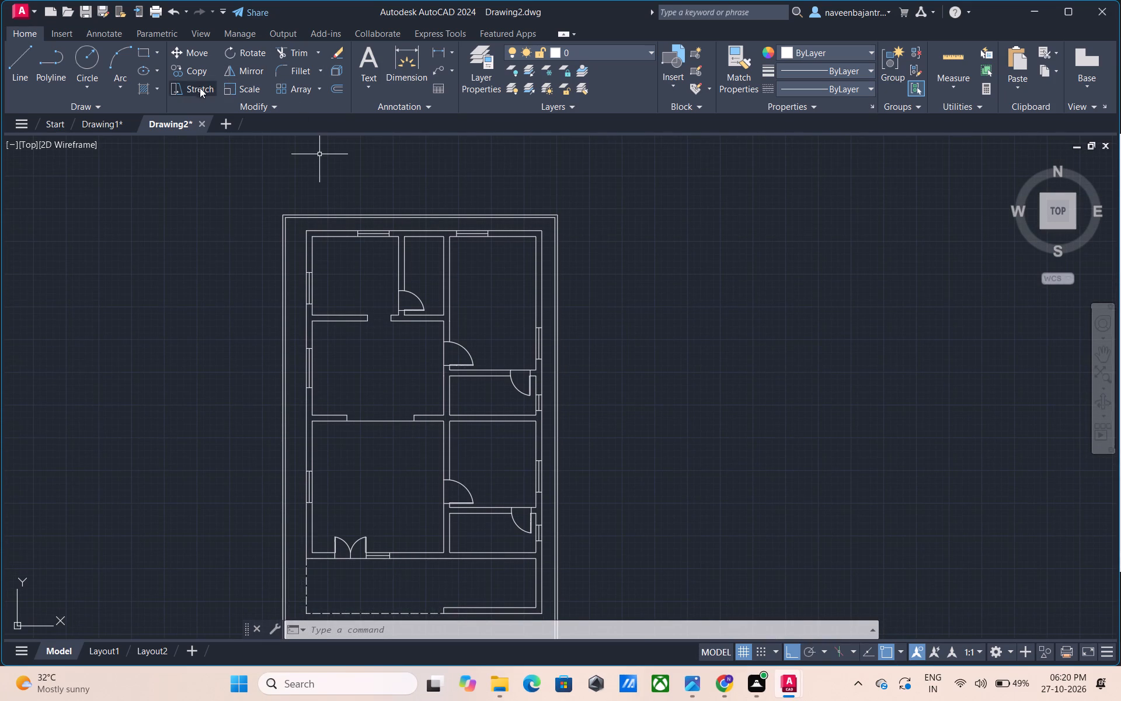
click(141, 91)
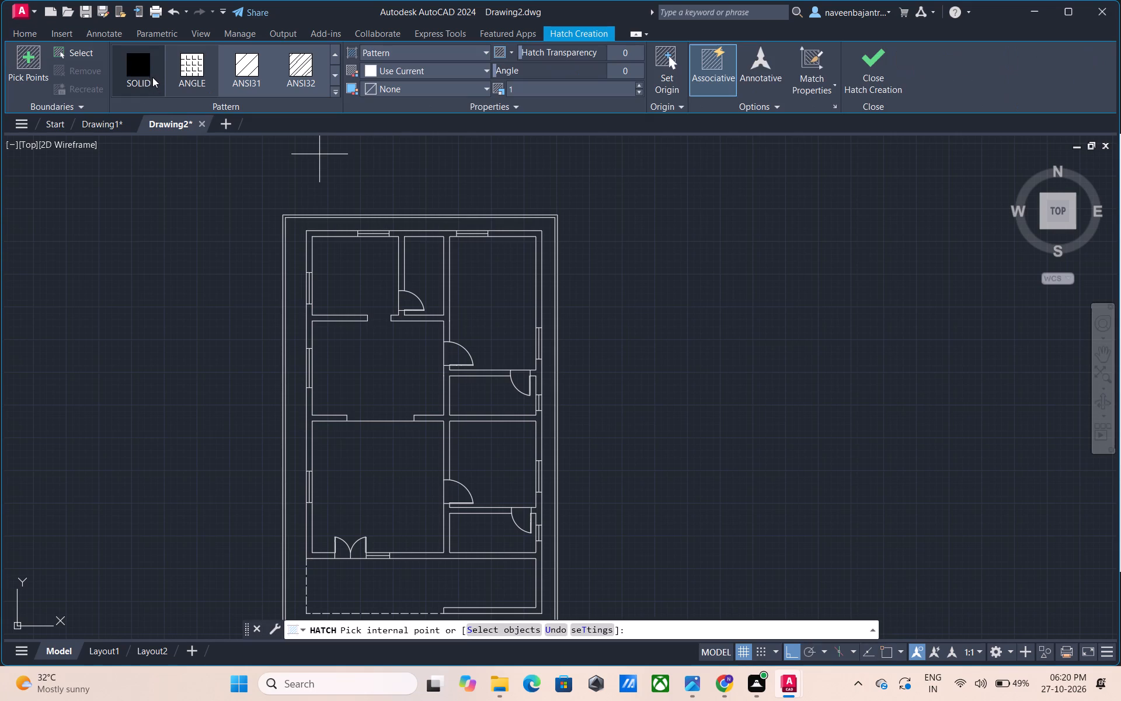
click(145, 71)
click(370, 71)
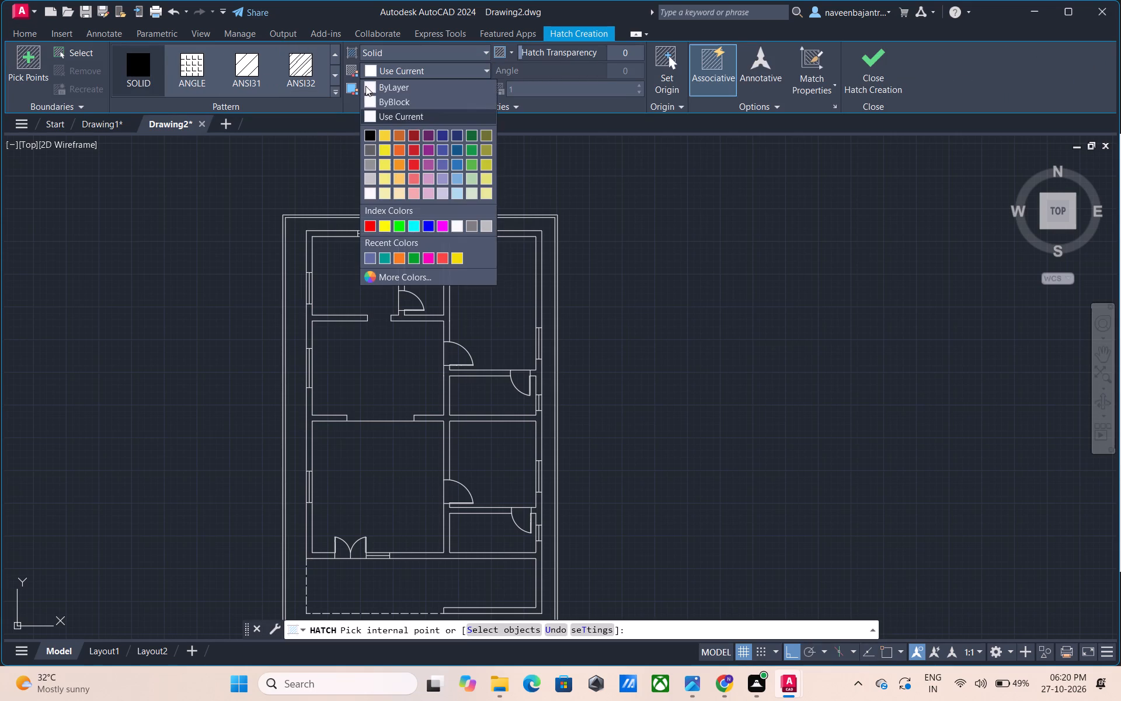
click(368, 131)
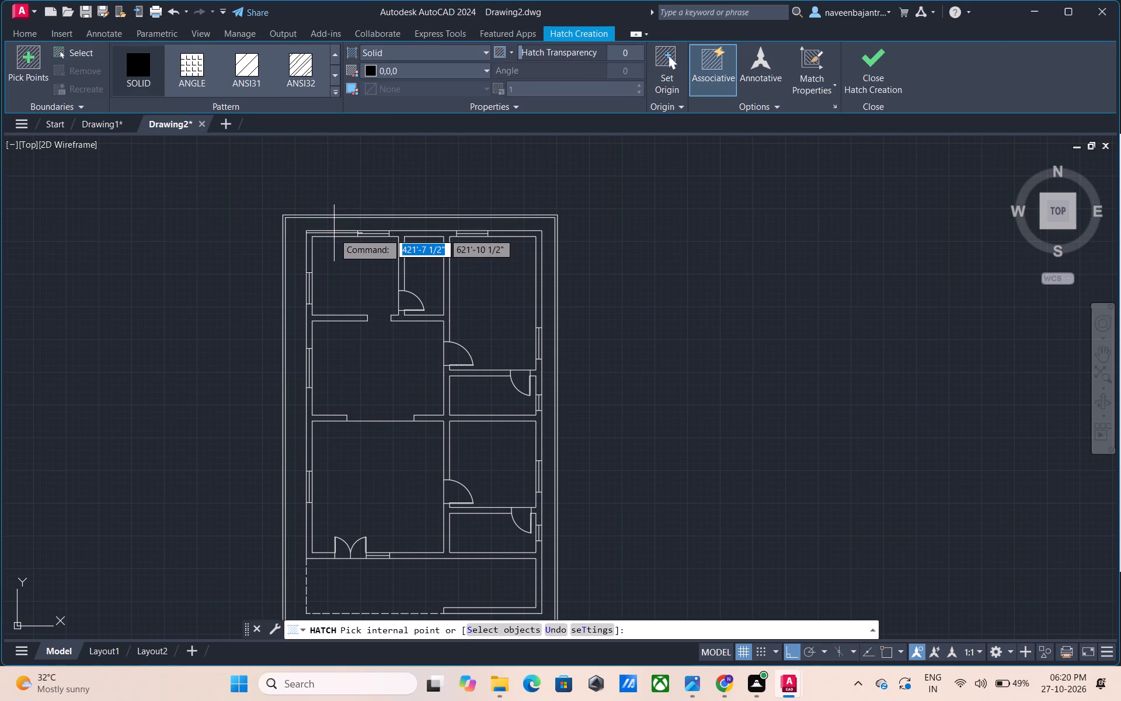
click(334, 233)
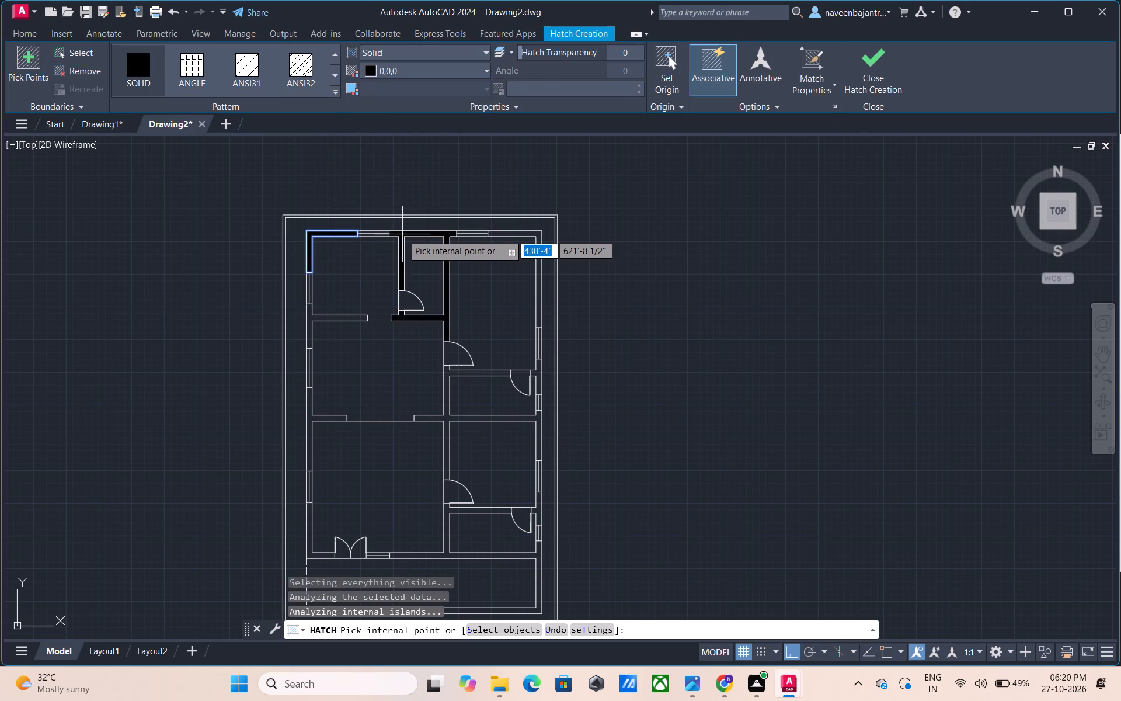
click(403, 235)
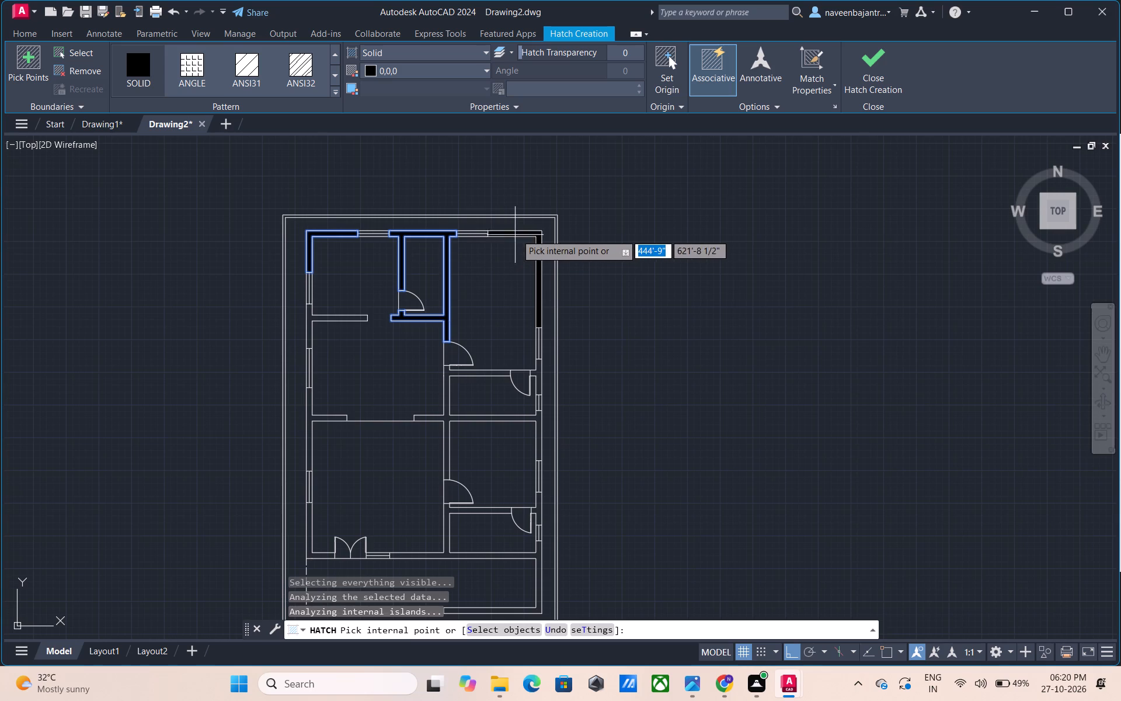
click(520, 232)
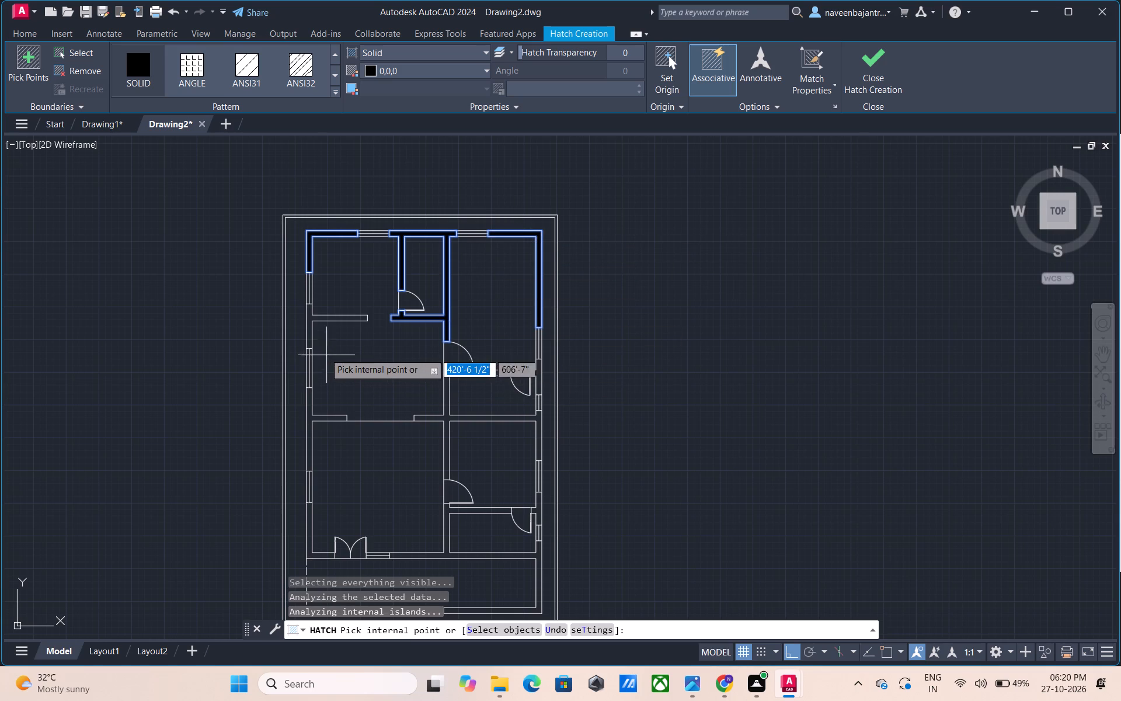
click(309, 334)
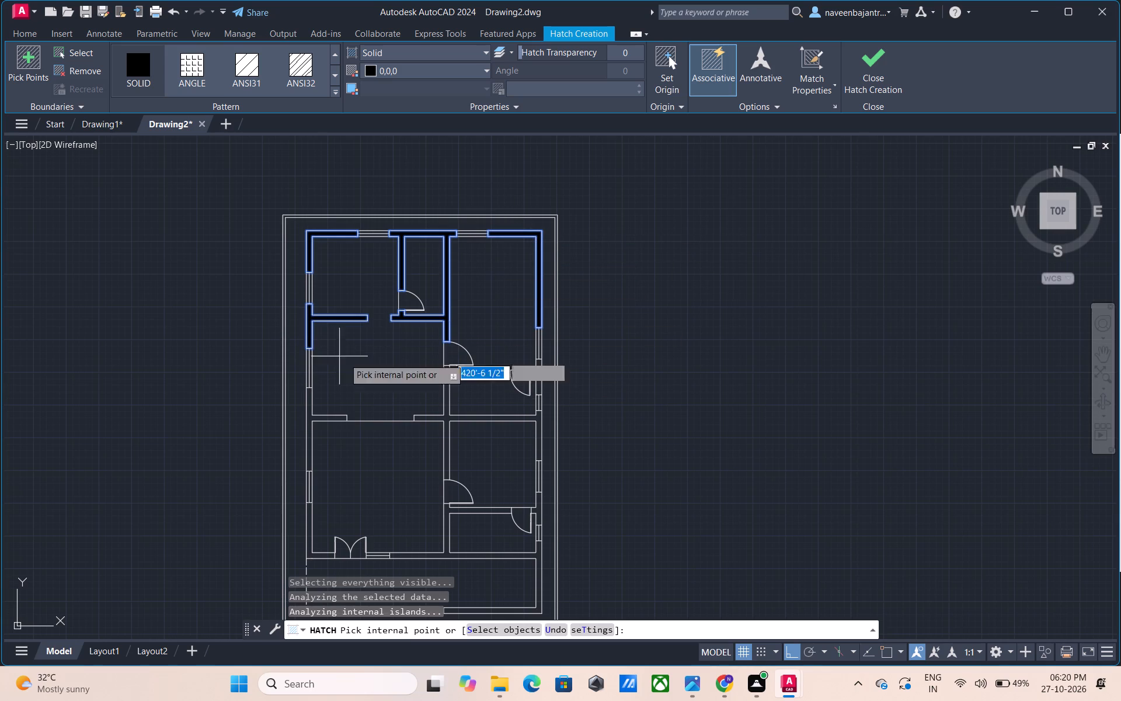
click(474, 420)
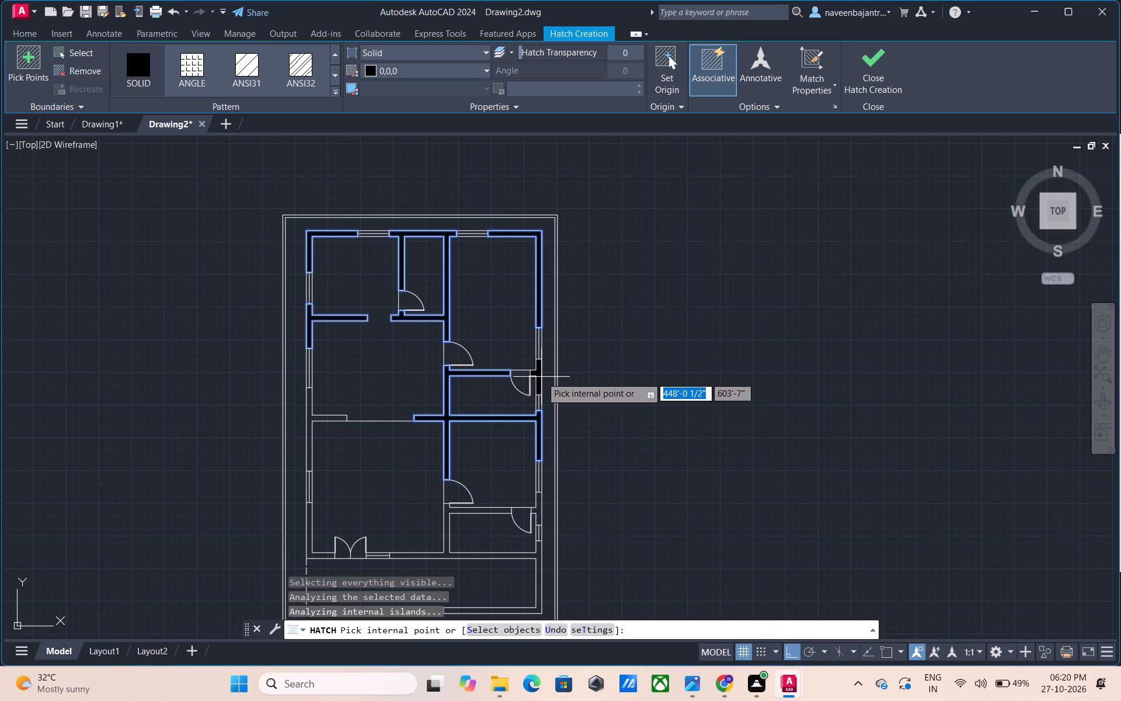
click(541, 377)
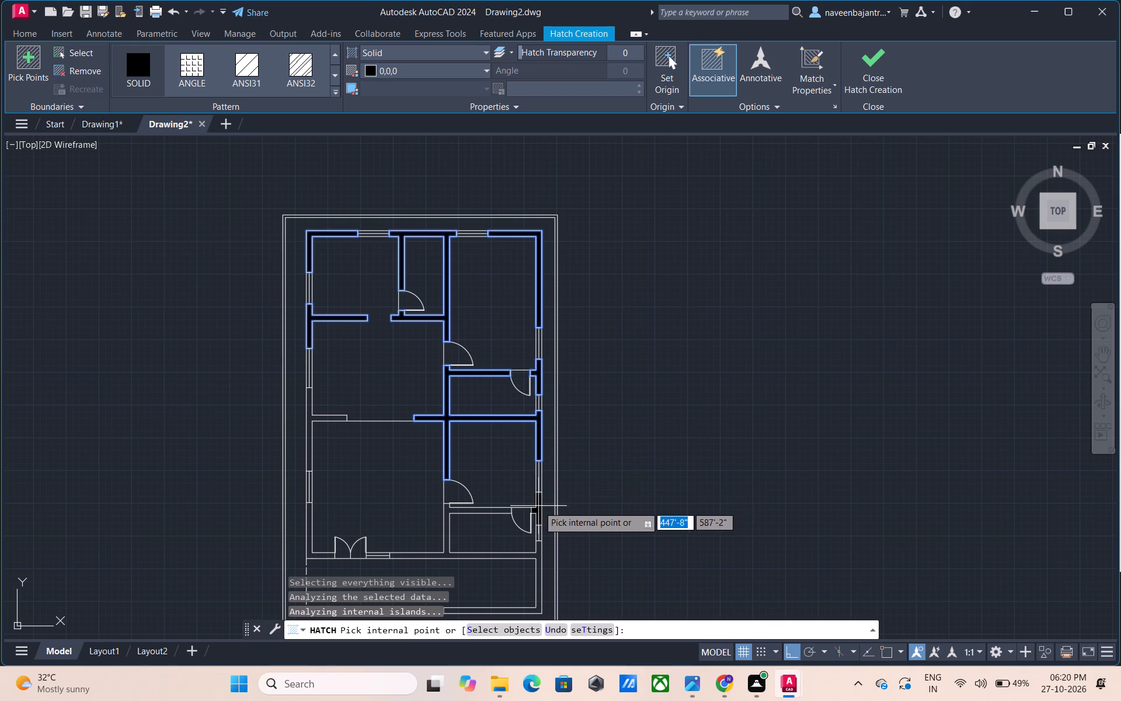
click(539, 507)
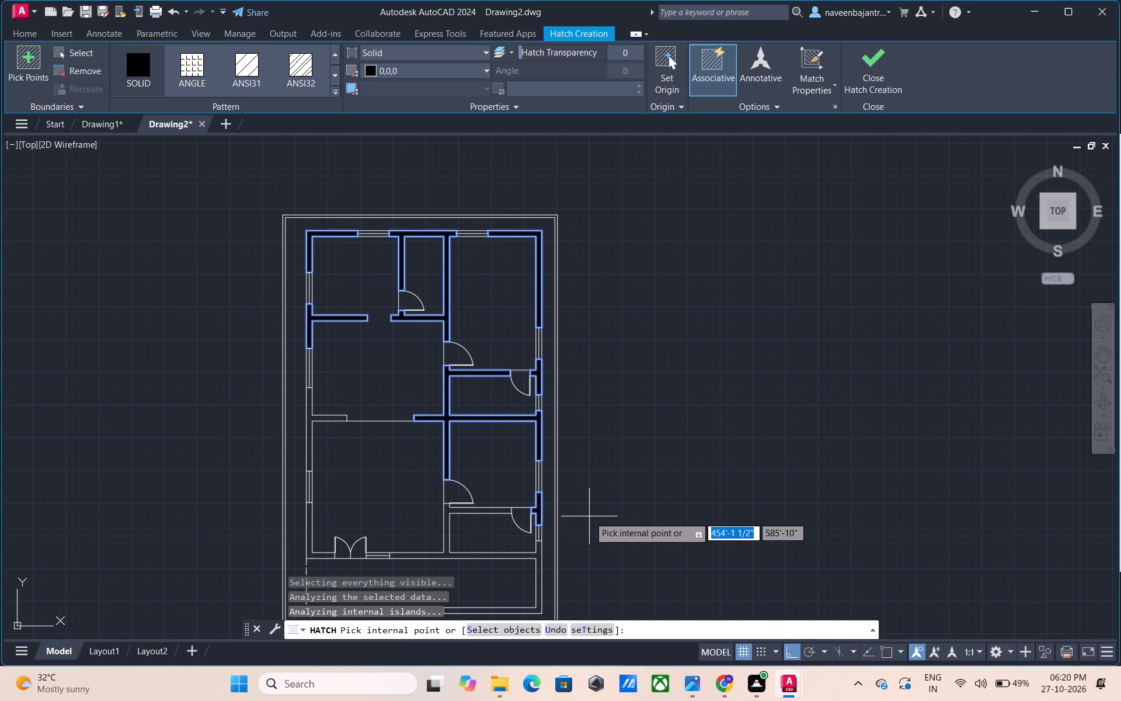
Fill the remaining walls with the same solid hatch: the lower-right and porch walls, the lower-left corner, and the left wall beside the wide opening.
middle_drag(589, 516, 572, 363)
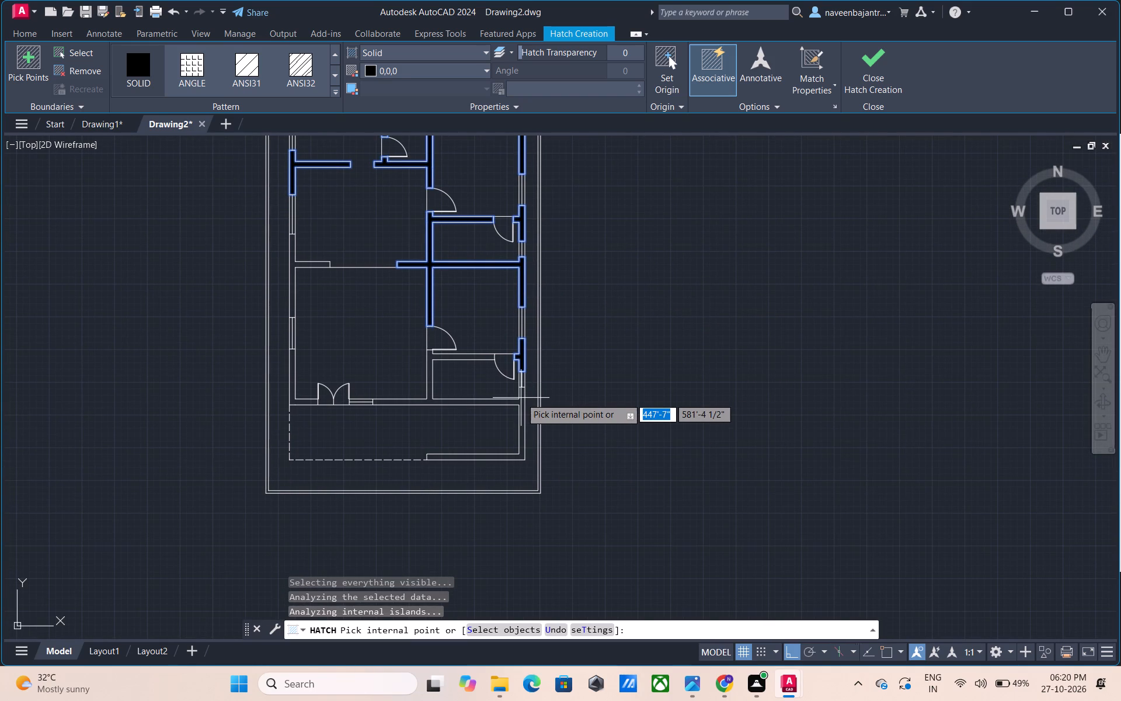
click(521, 400)
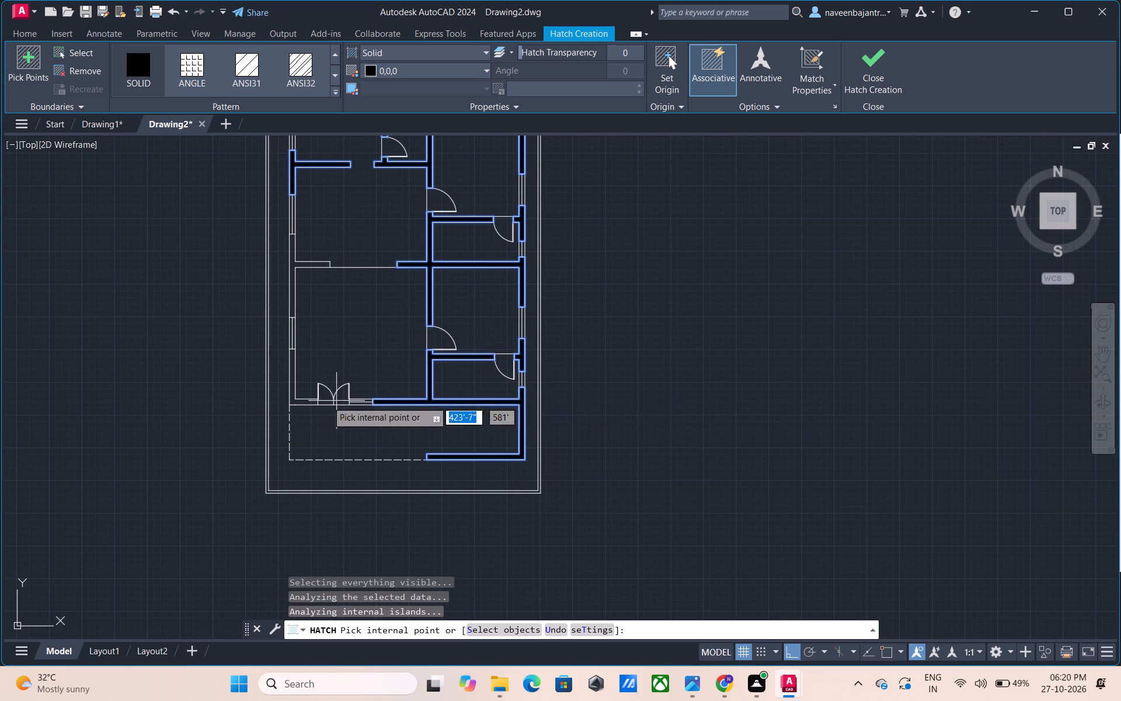
click(295, 400)
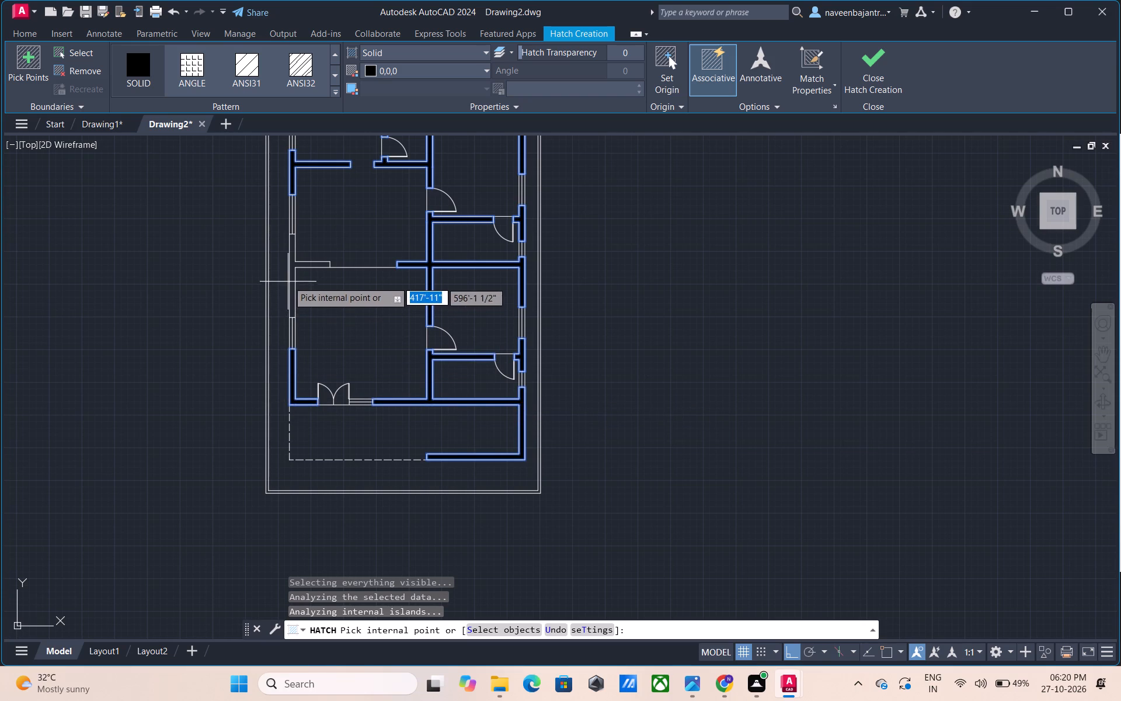
click(290, 278)
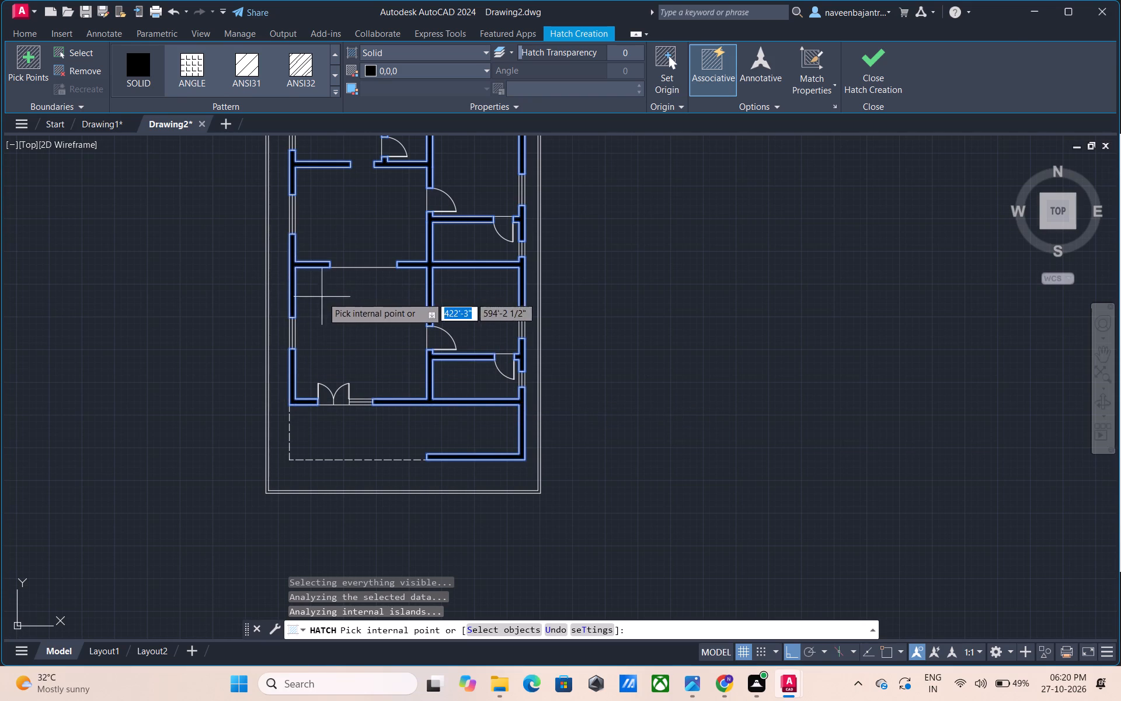
key(Escape)
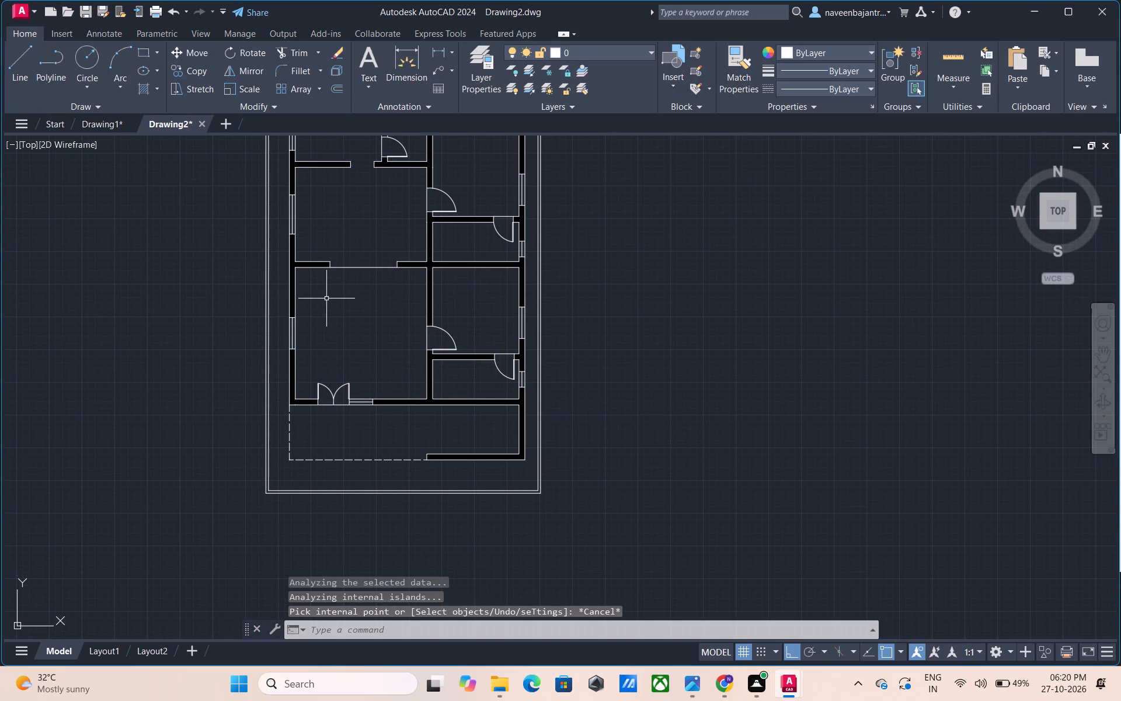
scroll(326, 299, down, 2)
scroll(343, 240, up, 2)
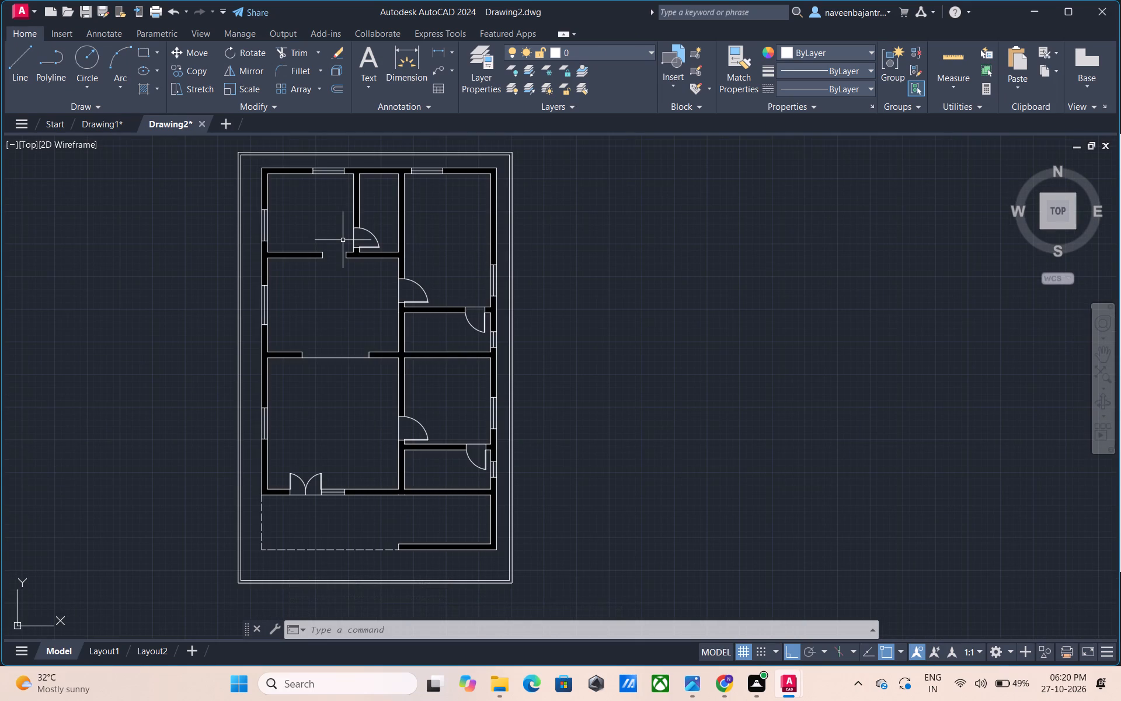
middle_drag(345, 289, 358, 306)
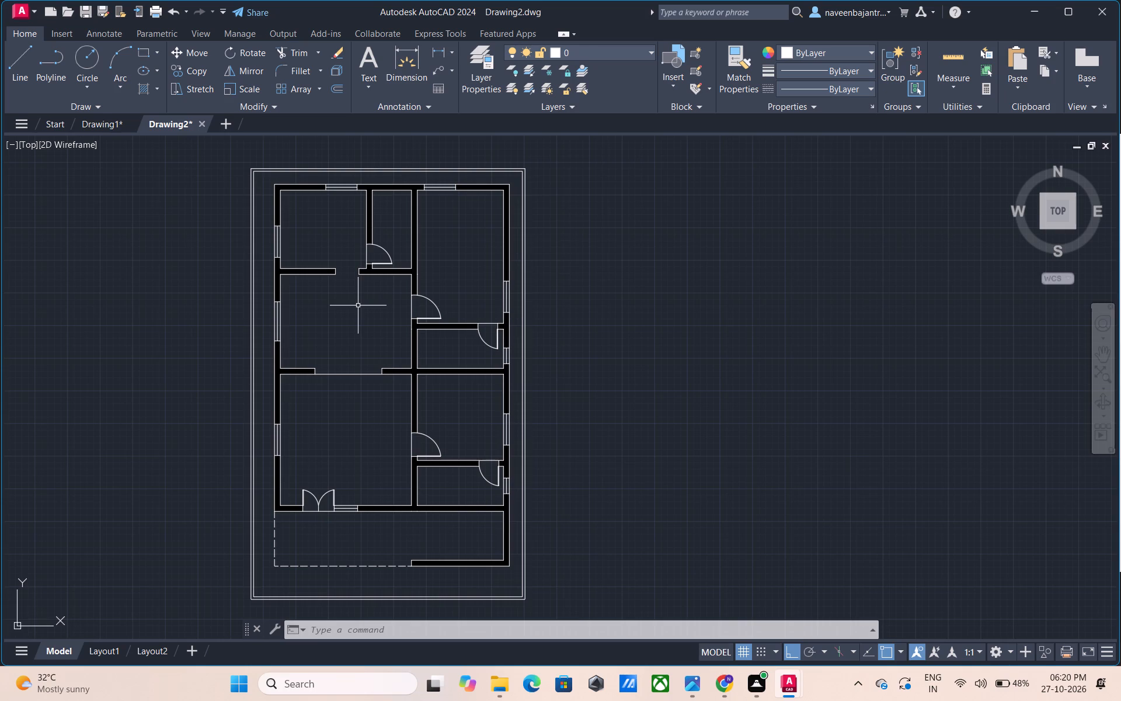
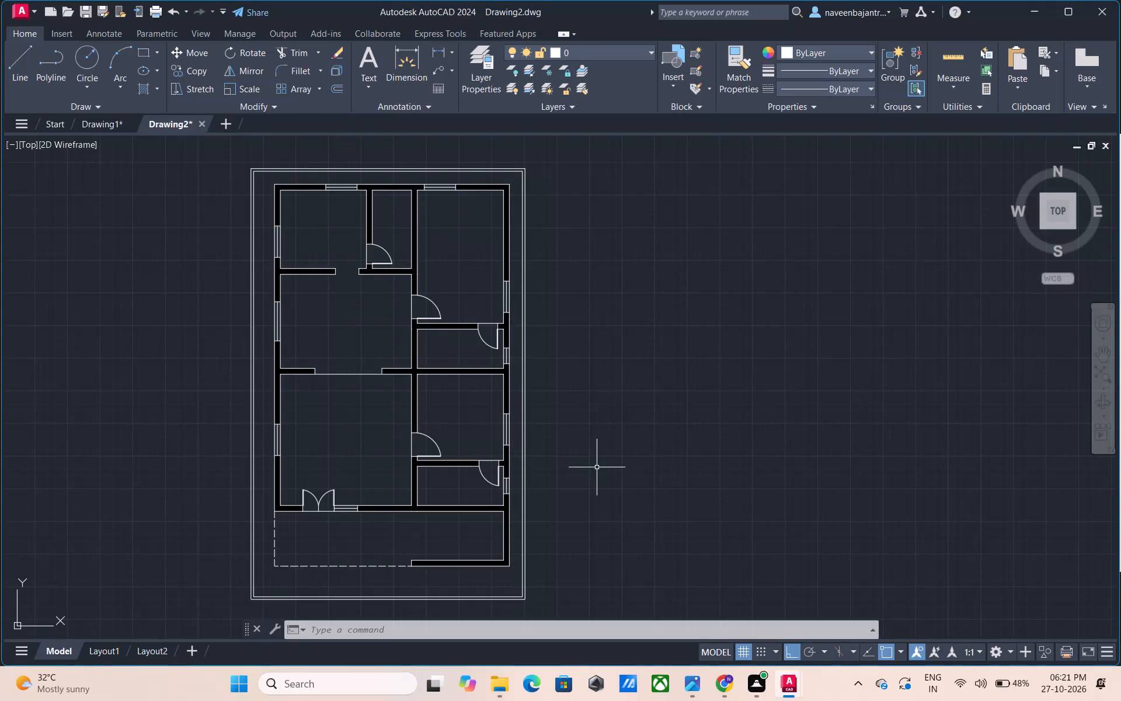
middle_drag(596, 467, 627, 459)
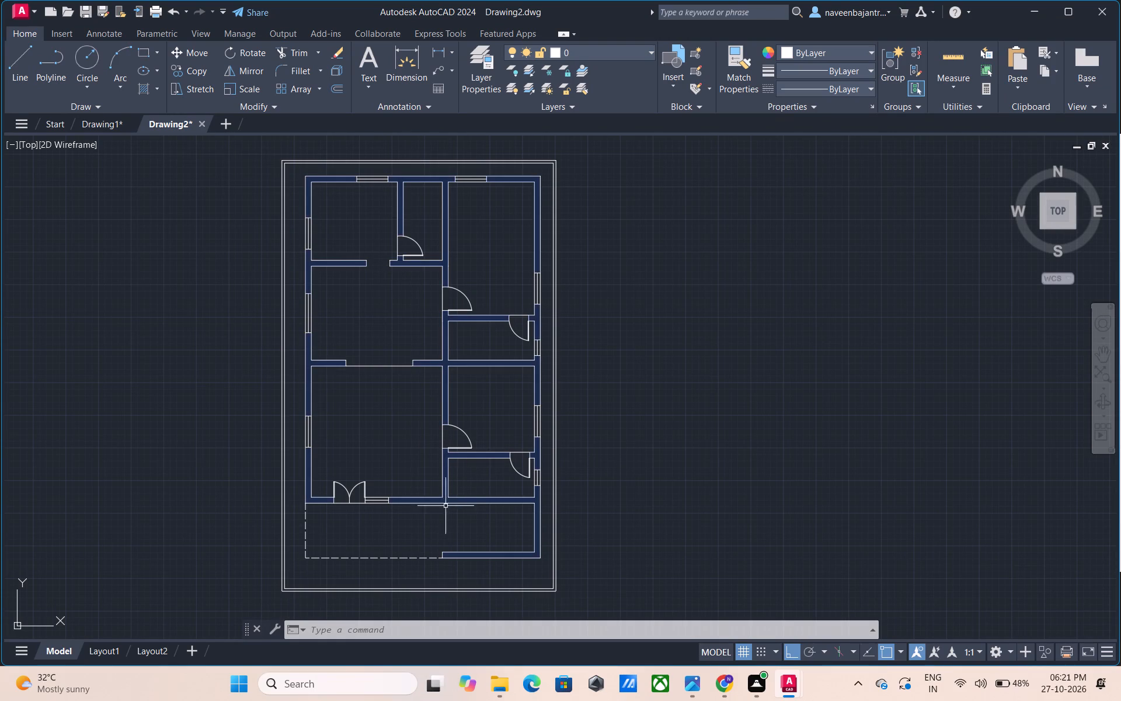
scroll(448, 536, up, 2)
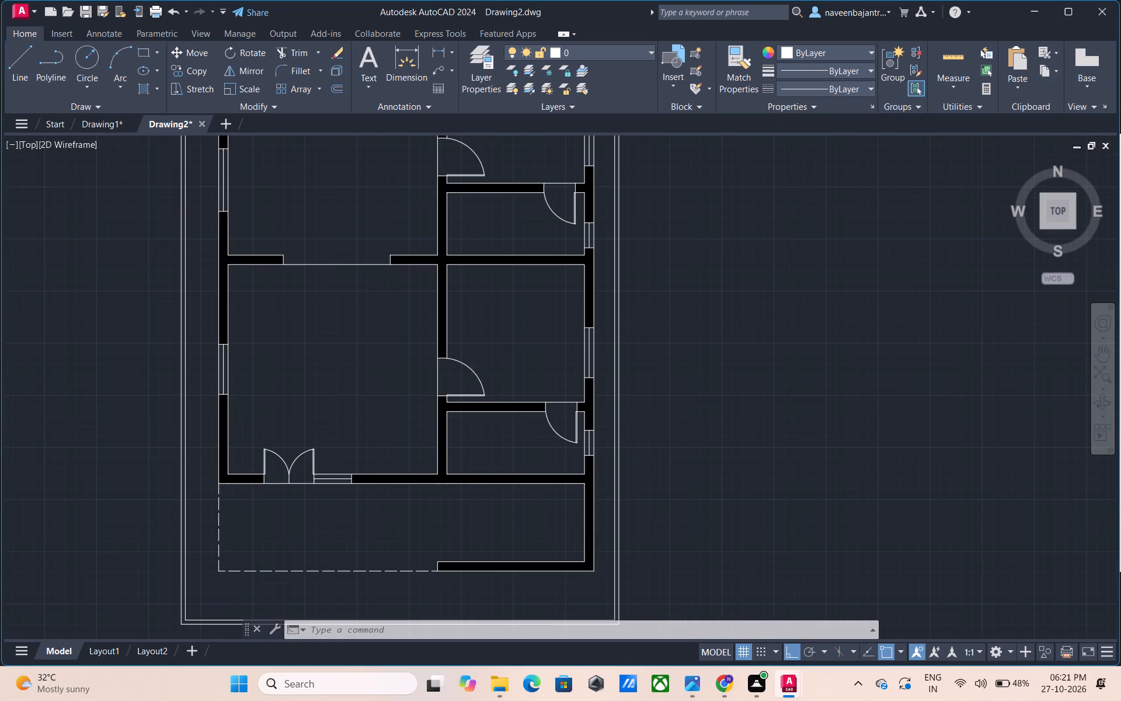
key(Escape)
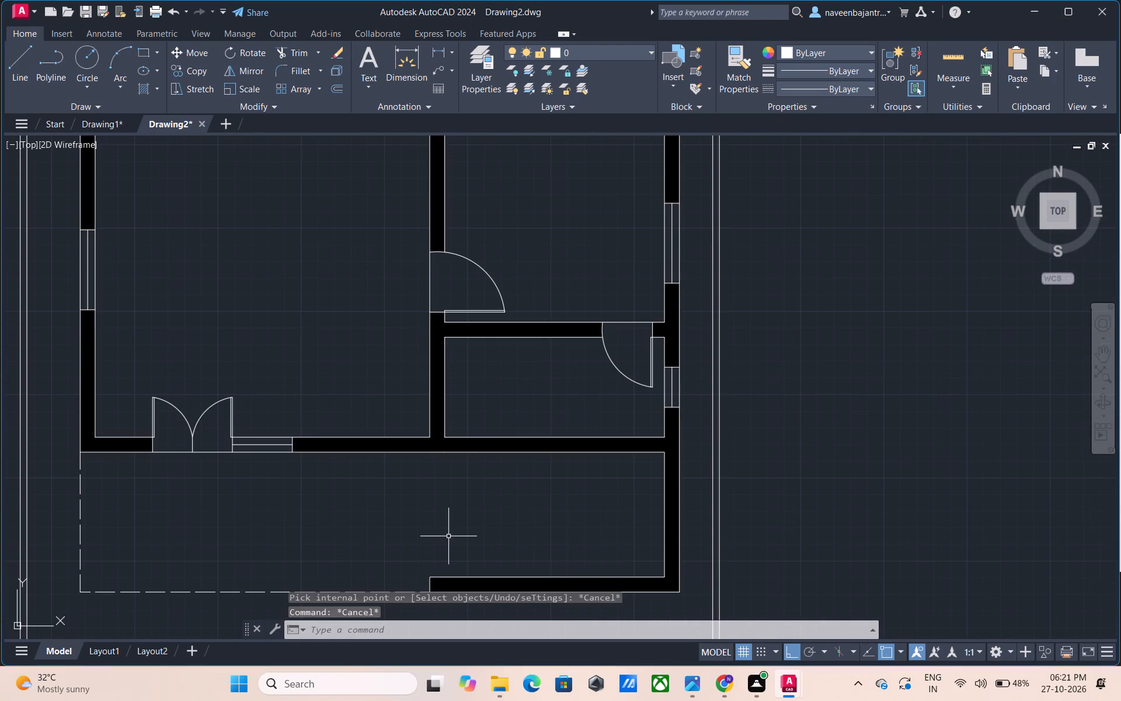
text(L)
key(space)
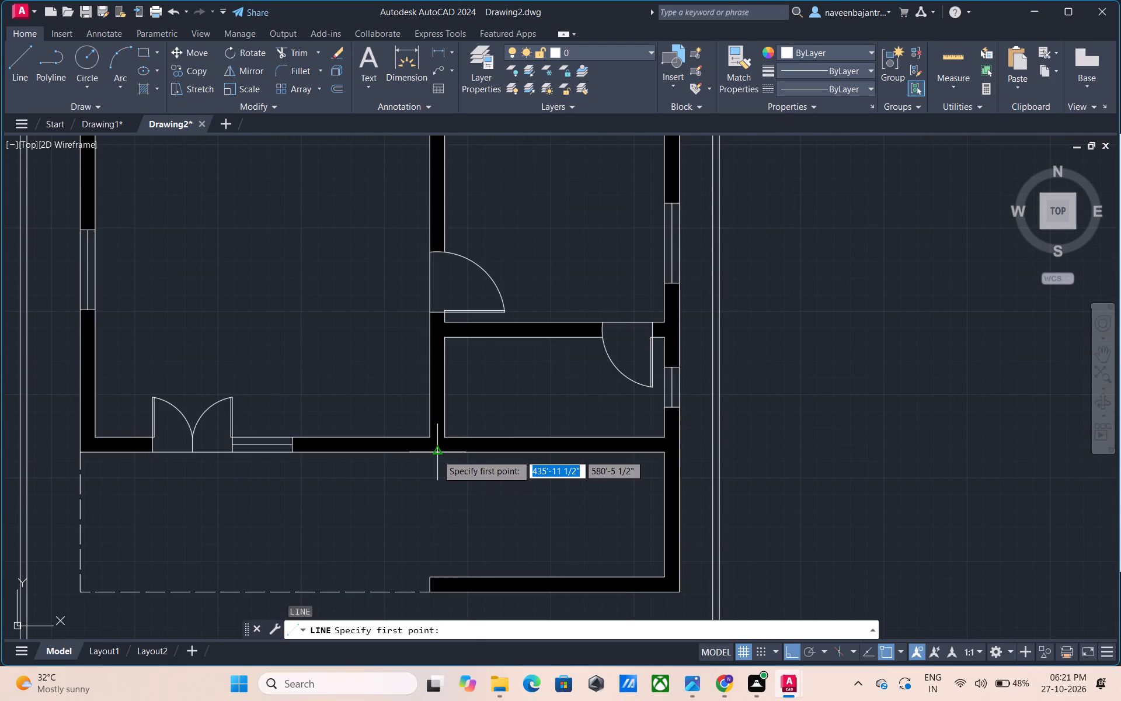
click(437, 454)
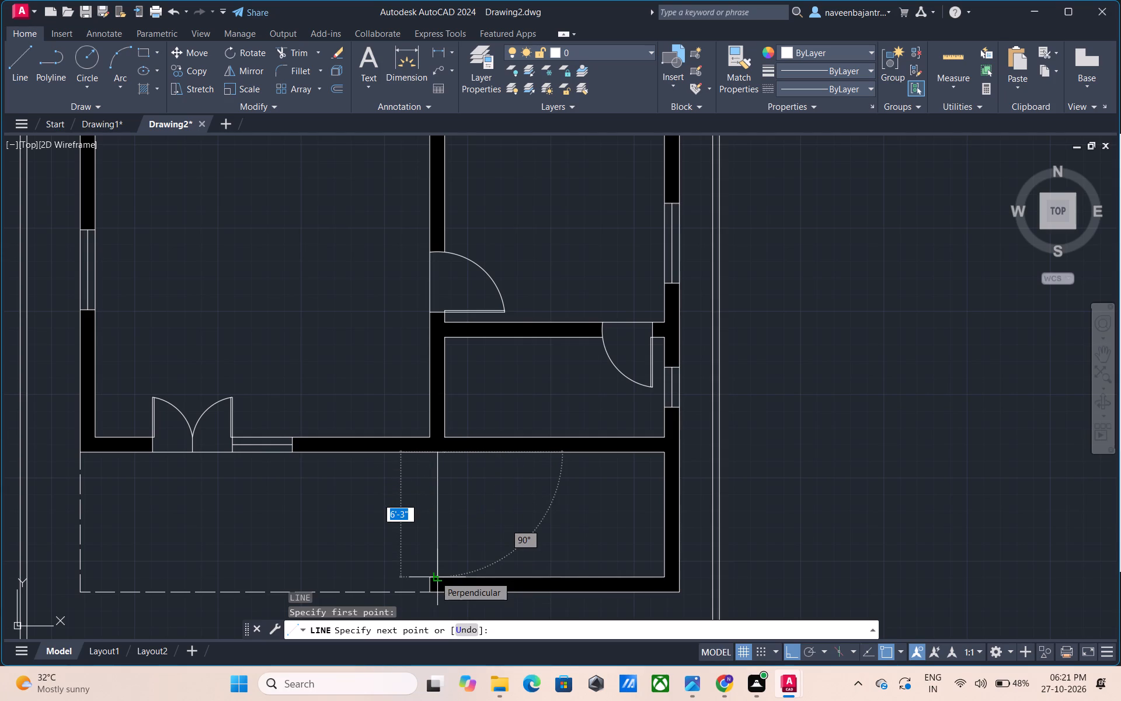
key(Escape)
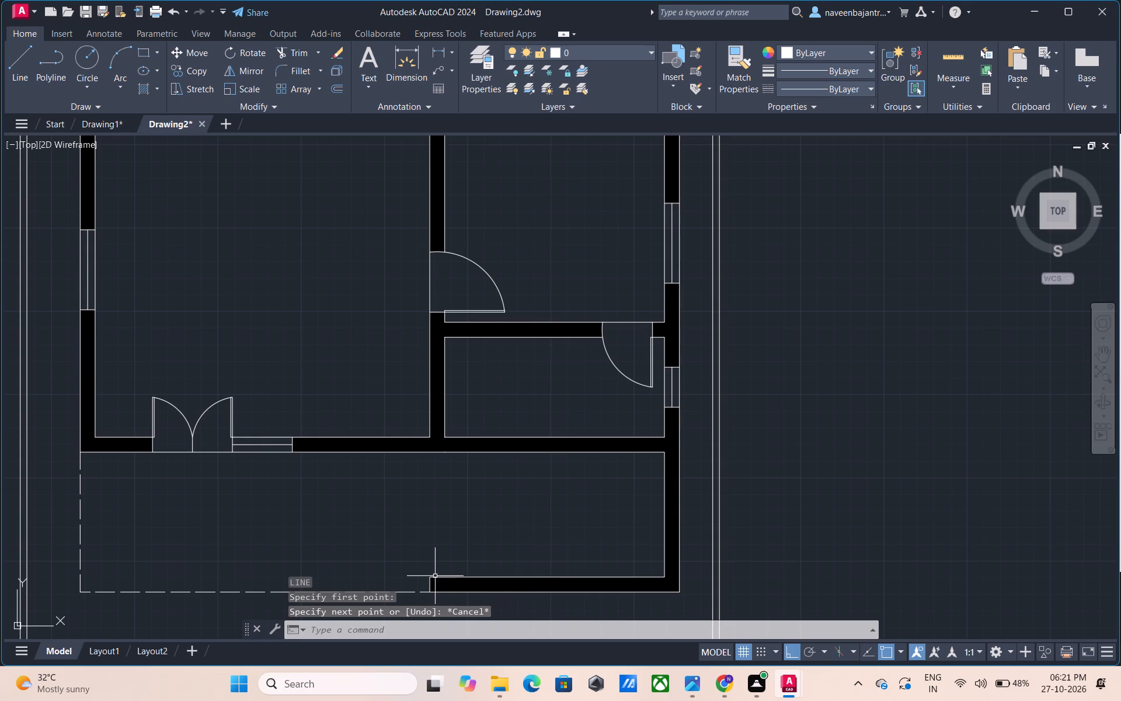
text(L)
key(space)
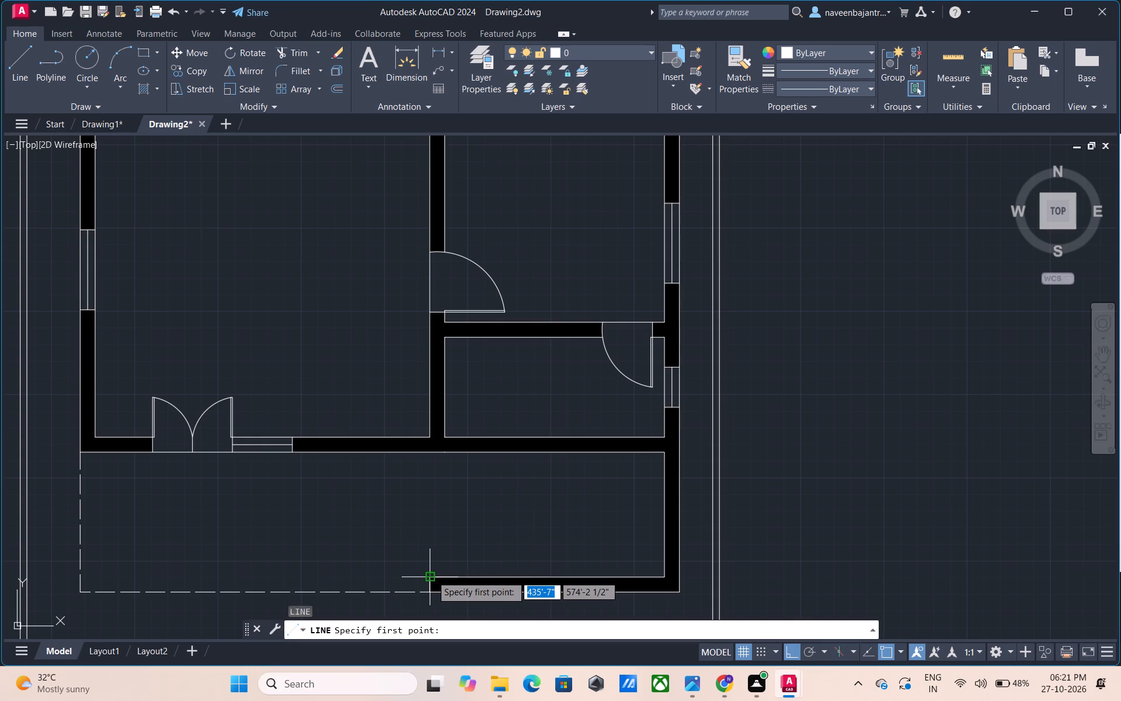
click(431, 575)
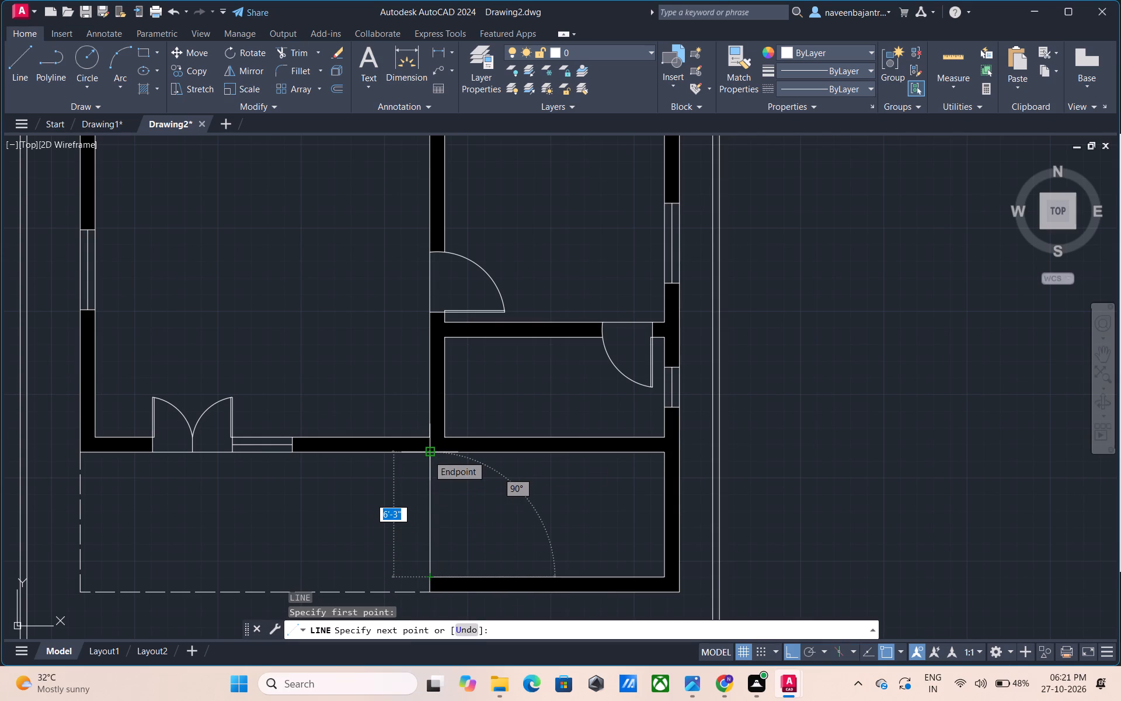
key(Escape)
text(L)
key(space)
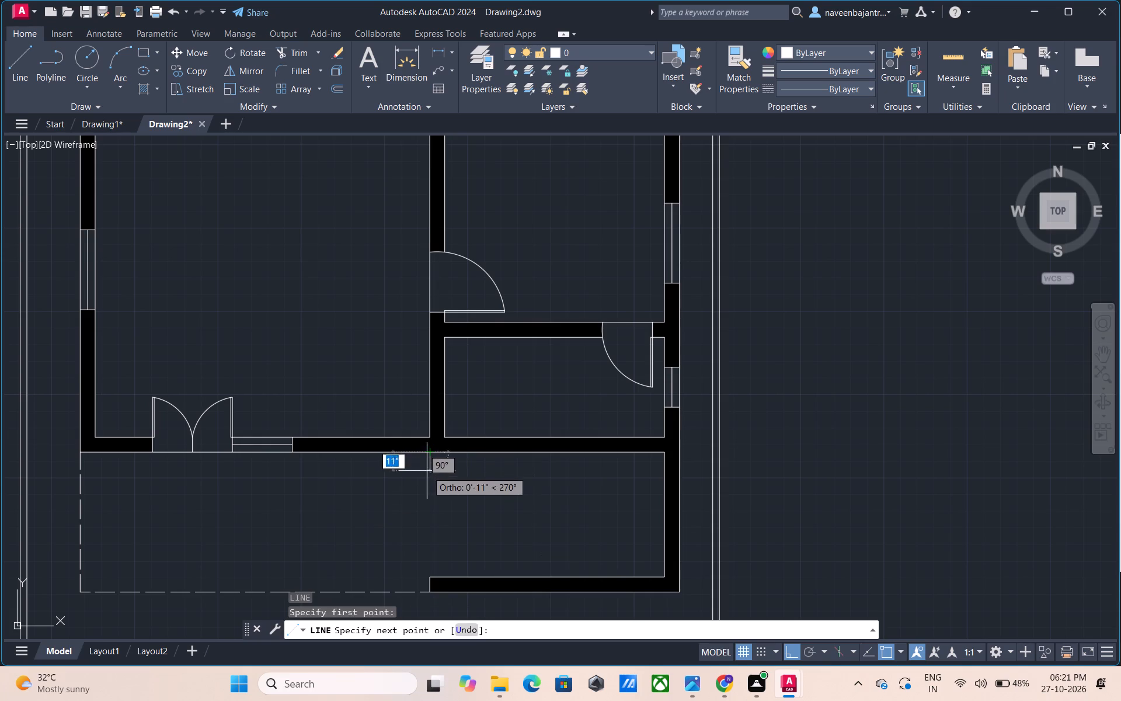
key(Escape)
Draw a horizontal line across the porch from the midpoint of its right inner wall edge, ending beyond the lower porch wall's left end.
key(l)
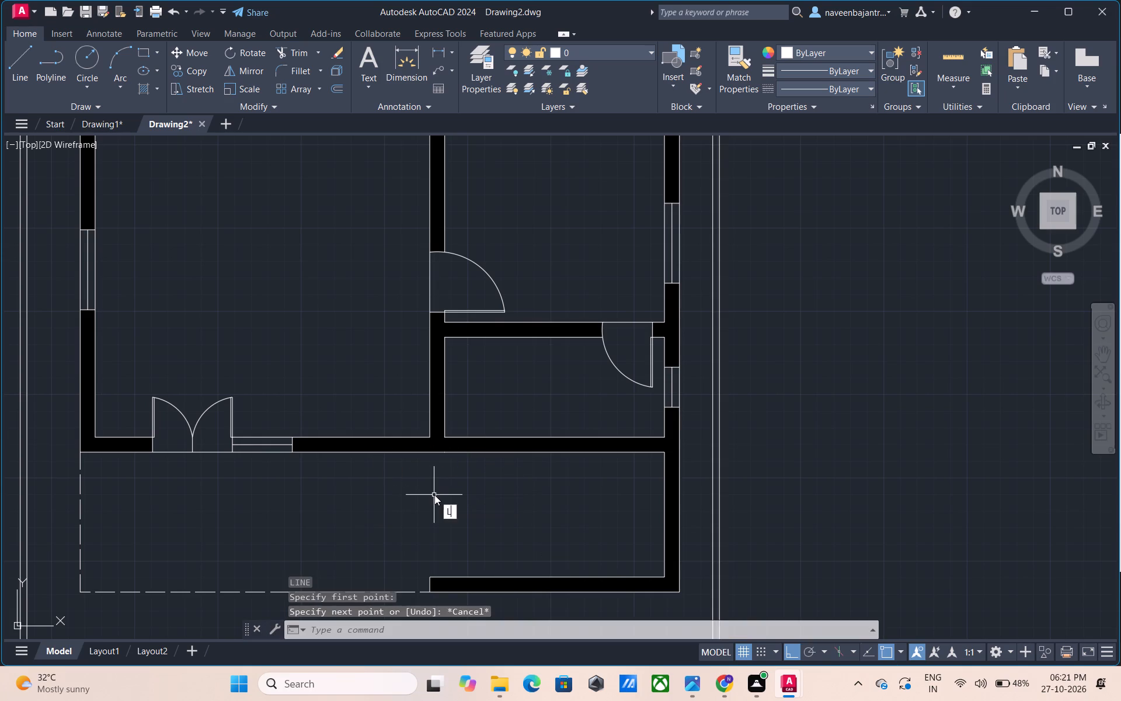
key(space)
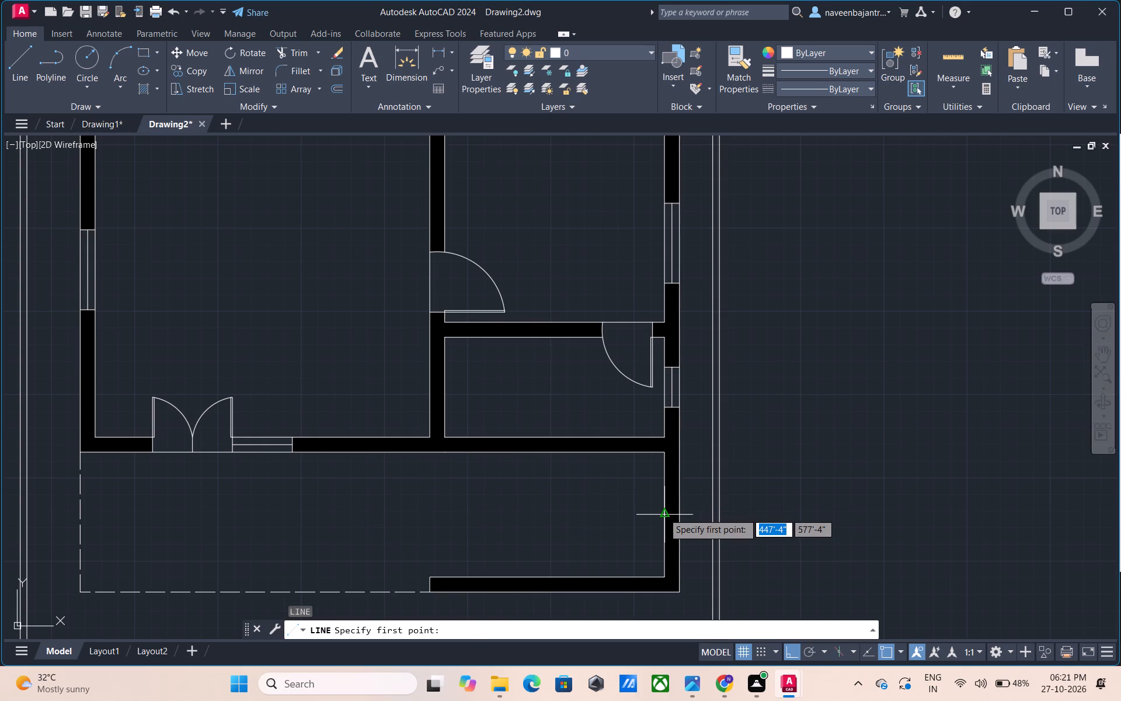
drag(663, 513, 652, 513)
click(296, 519)
key(Escape)
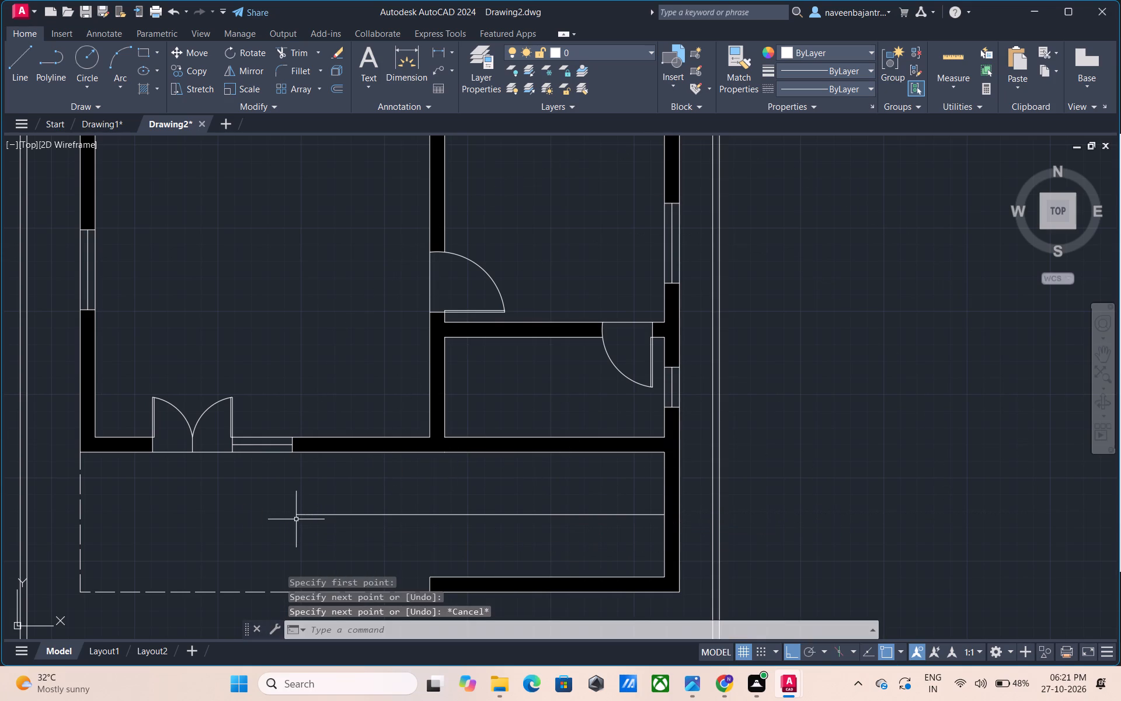
Offset the horizontal porch line by 2" to both sides, above and below it.
text(O 2")
key(Return)
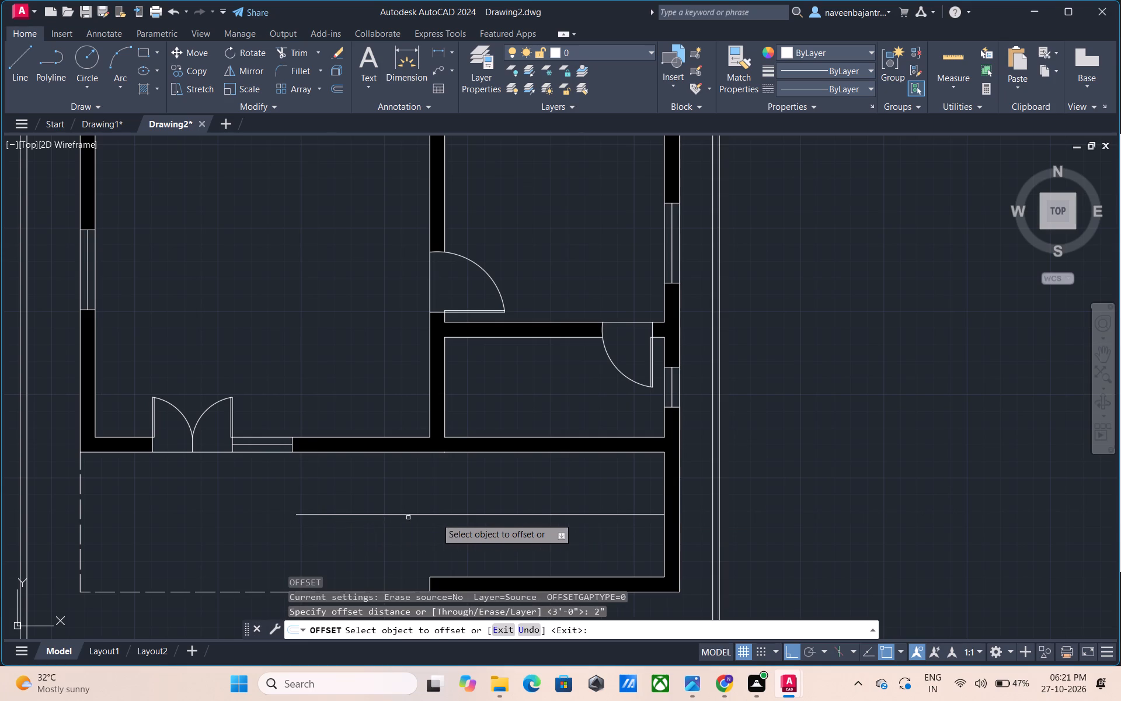
click(516, 515)
click(522, 483)
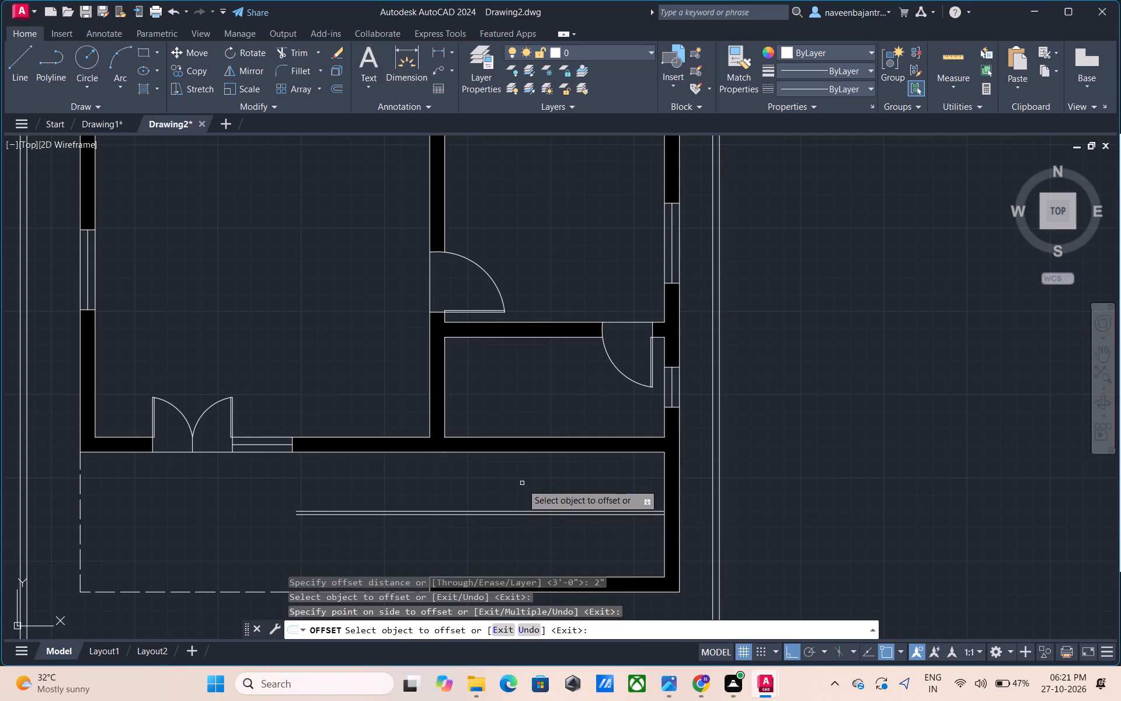
click(510, 515)
click(507, 529)
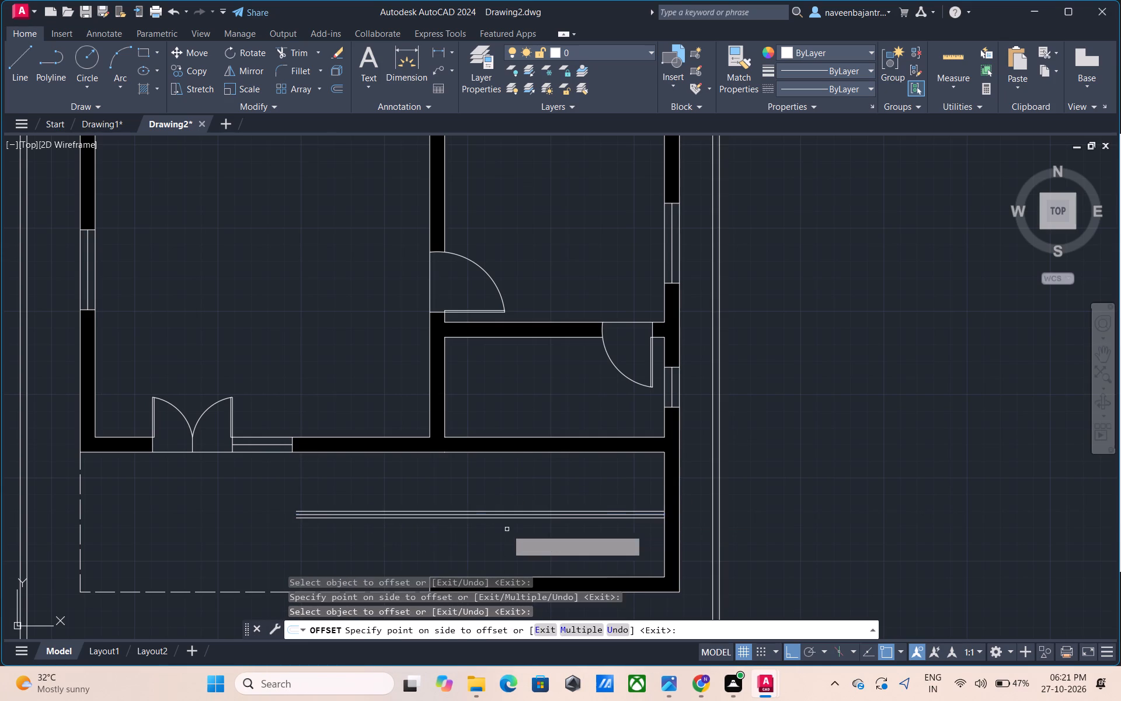
scroll(507, 529, up, 1)
key(Escape)
Remove the original middle line from between the two offset lines with Trim.
text(TR)
key(space)
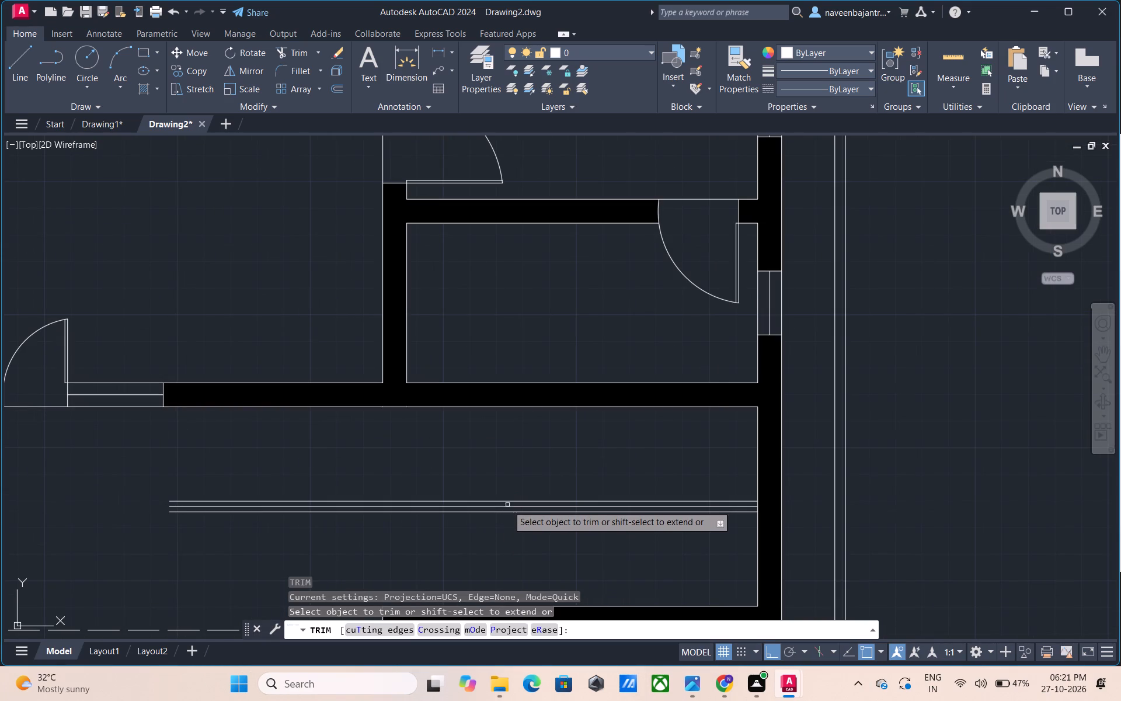
click(507, 507)
key(Escape)
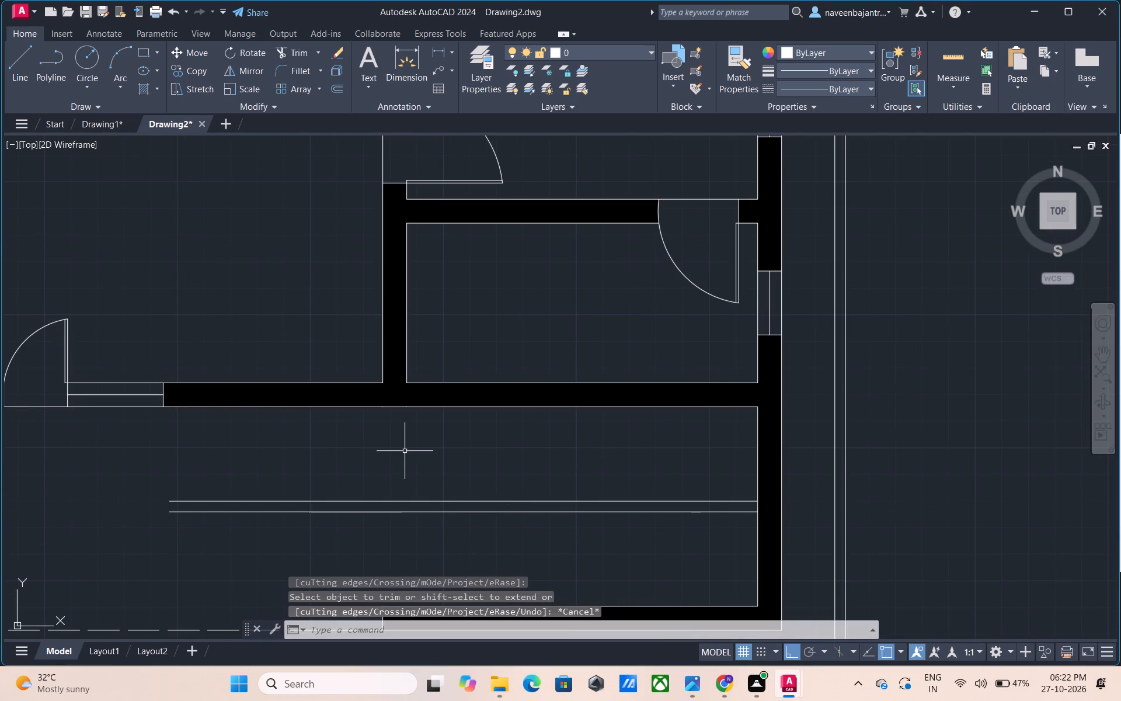
Draw a vertical line about 6'-3" long from the main wall's lower edge to the upper-left corner of the lower porch wall.
key(l)
key(space)
click(387, 407)
scroll(385, 410, down, 1)
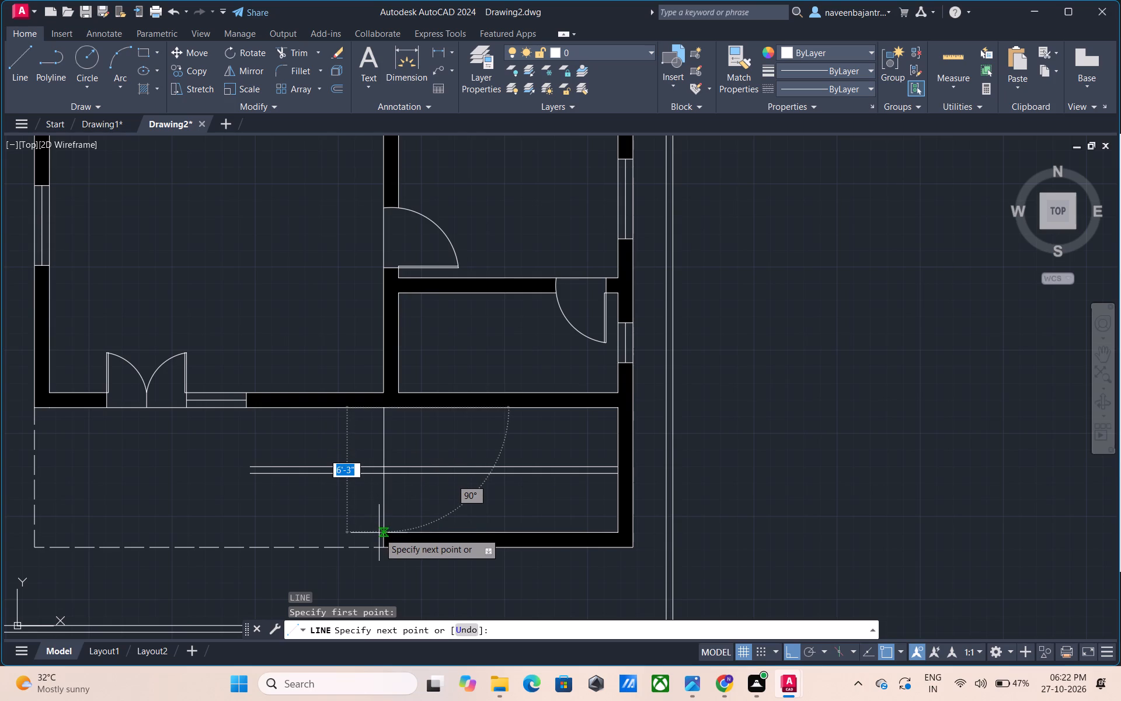
click(384, 533)
Trim both horizontal porch lines where they extend left of the new vertical line.
text(`TR)
key(space)
key(Escape)
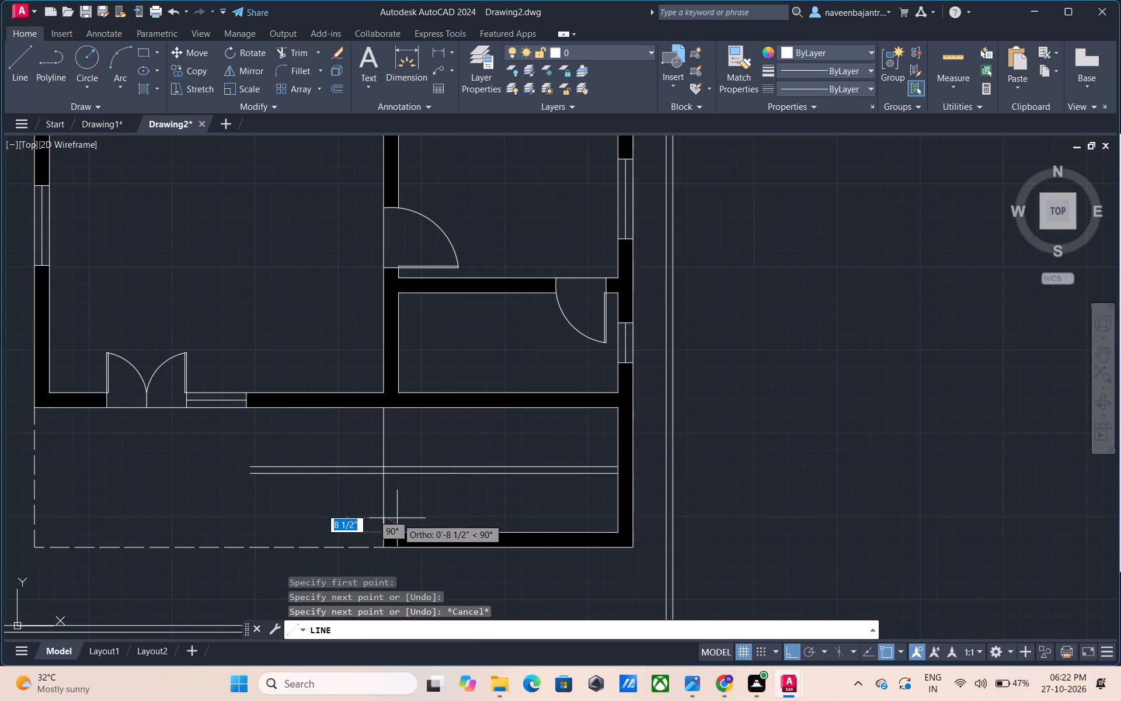
text(TR)
key(space)
key(Escape)
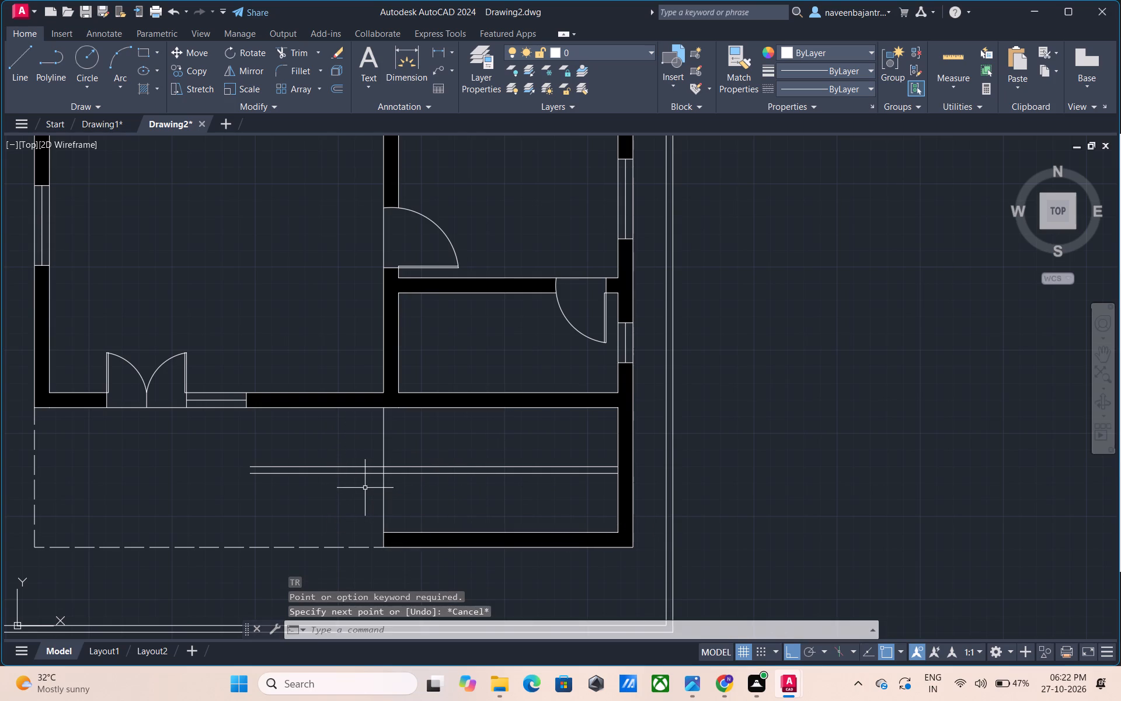
text(TR)
key(space)
click(366, 473)
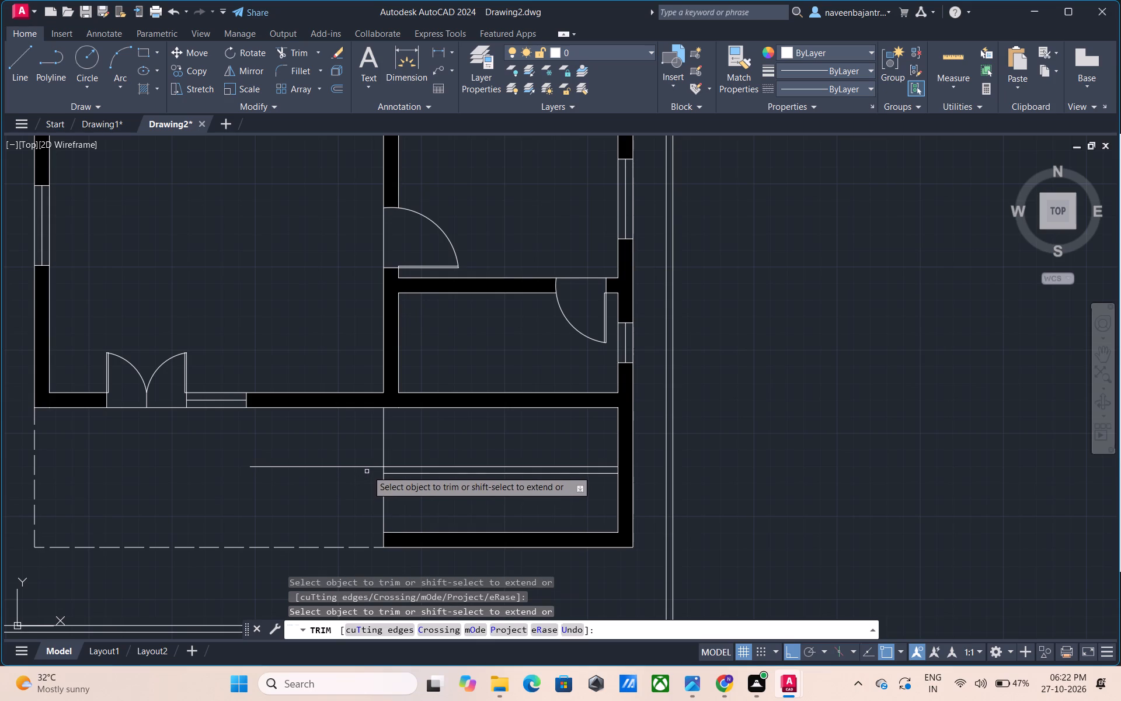
click(368, 466)
key(Escape)
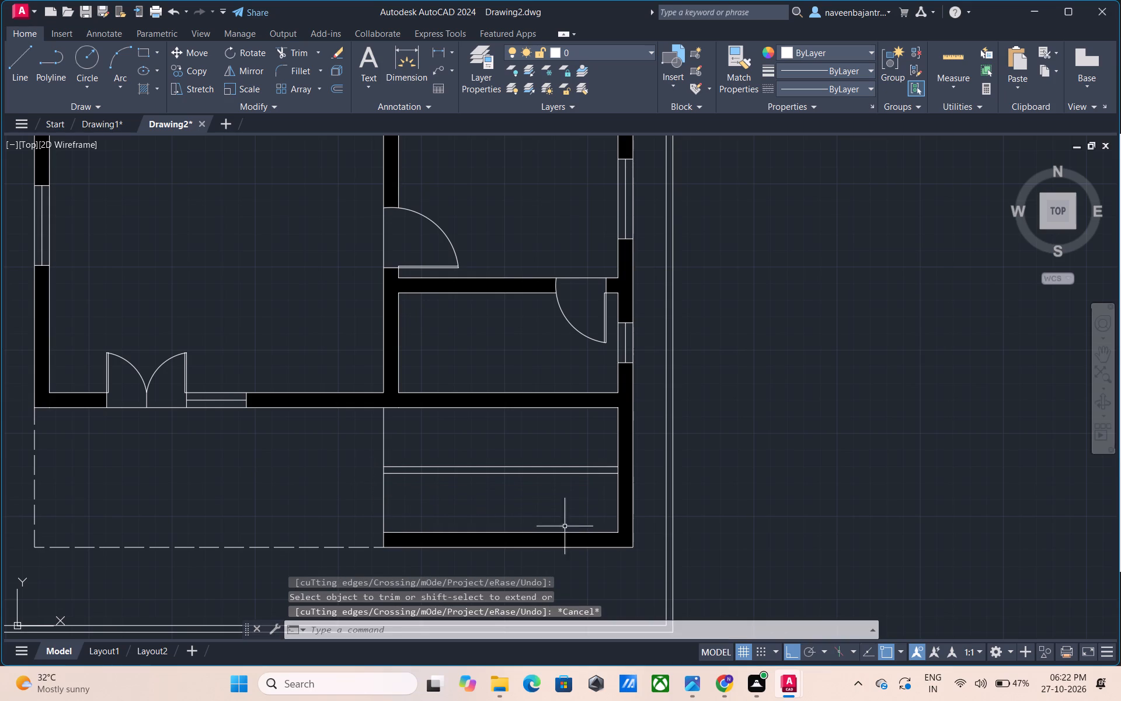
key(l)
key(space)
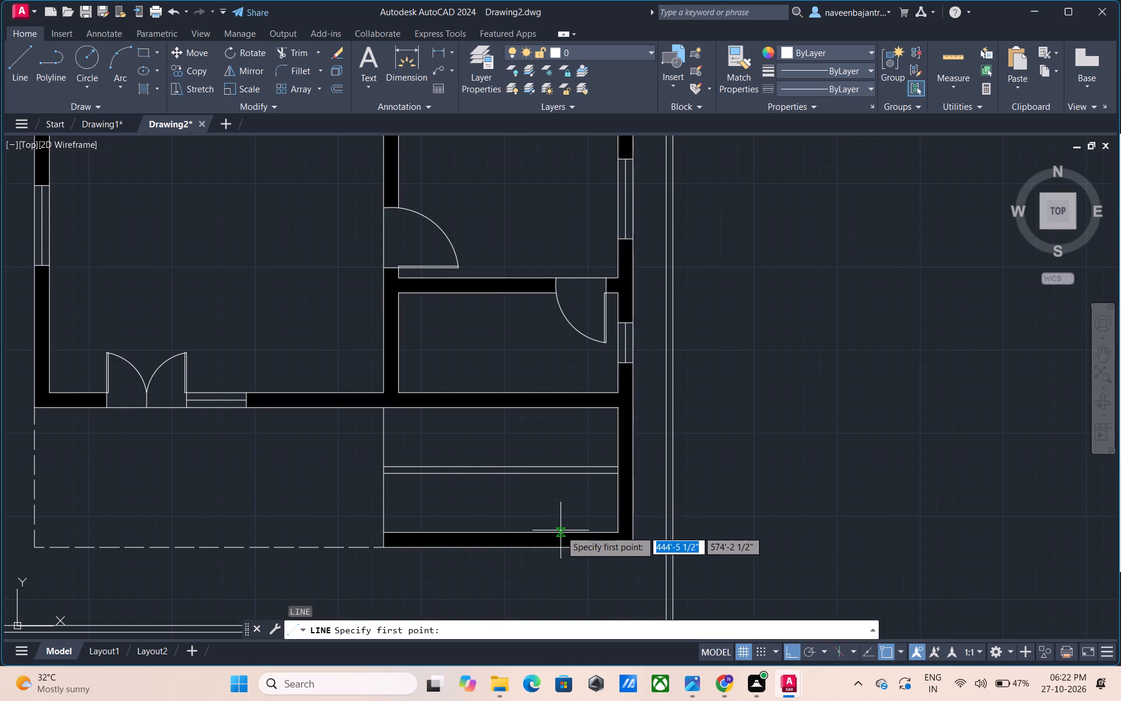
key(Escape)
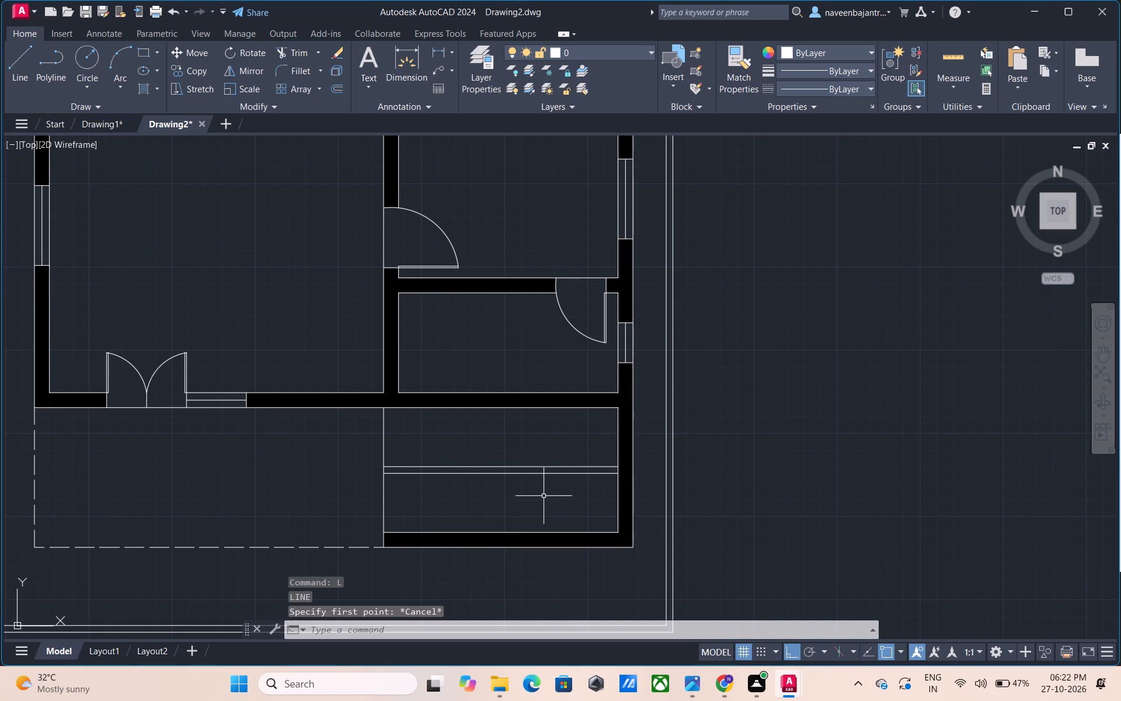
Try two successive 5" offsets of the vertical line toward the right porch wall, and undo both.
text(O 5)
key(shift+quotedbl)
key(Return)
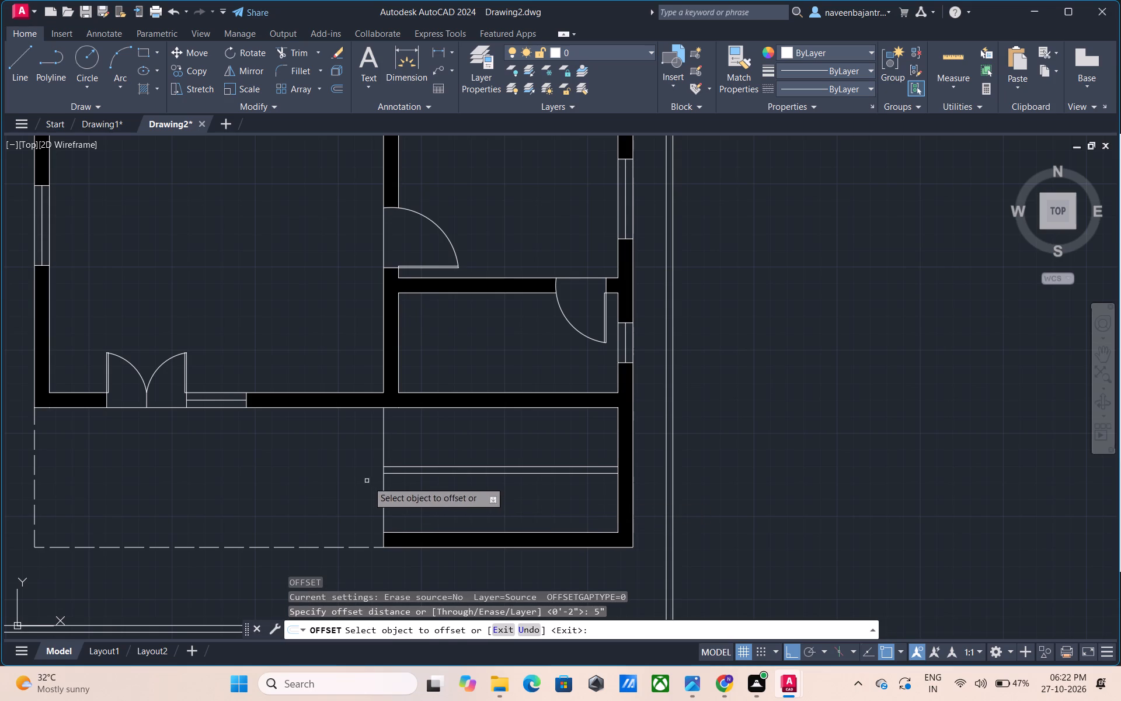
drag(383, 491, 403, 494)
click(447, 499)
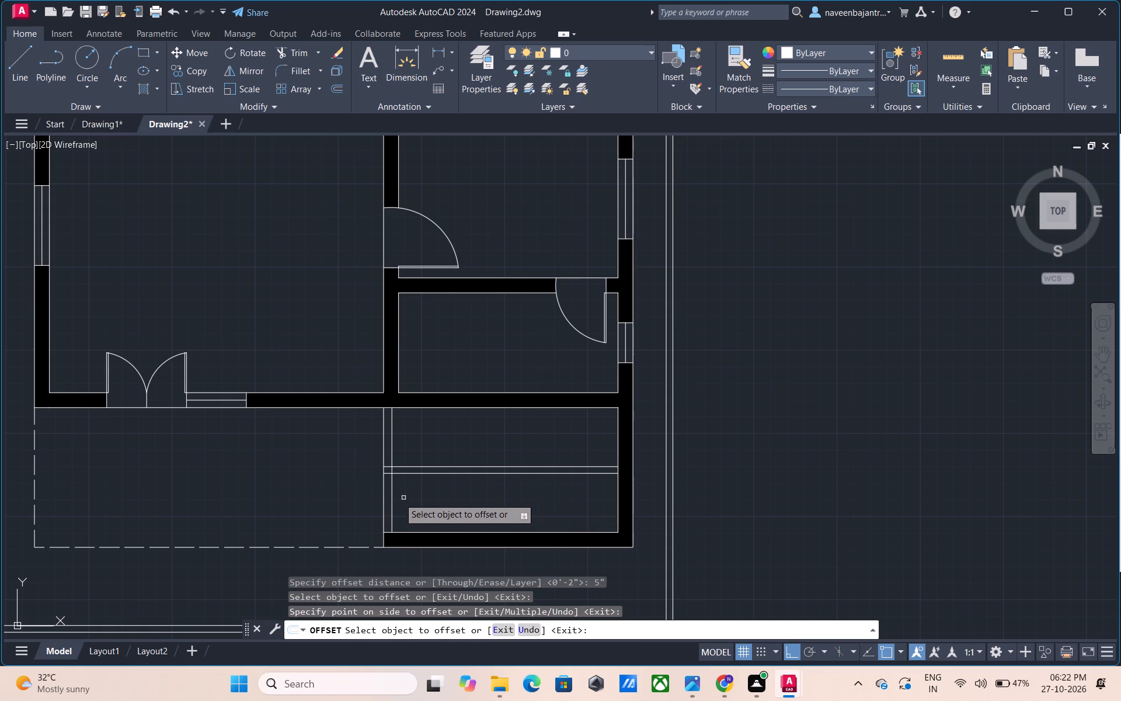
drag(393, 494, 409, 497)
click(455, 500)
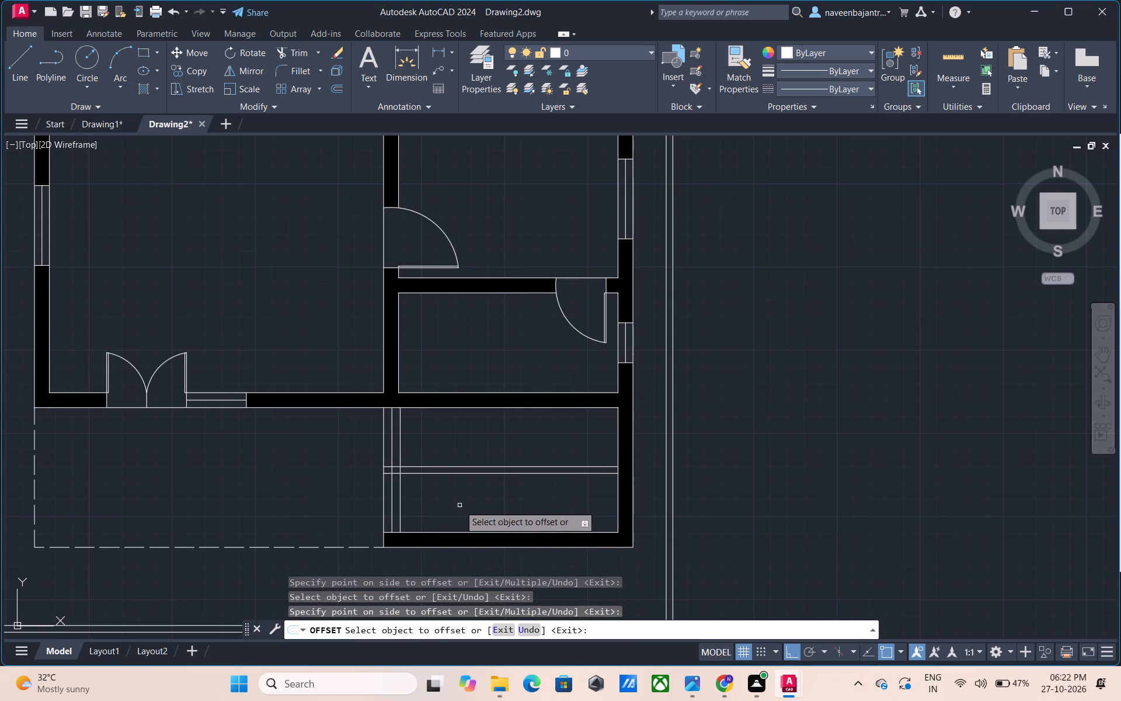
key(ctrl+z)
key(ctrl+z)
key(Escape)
Offset the vertical stair line successively by 10" toward the right porch wall, making eleven evenly spaced tread lines.
text(O 10)
key(shift+quotedbl)
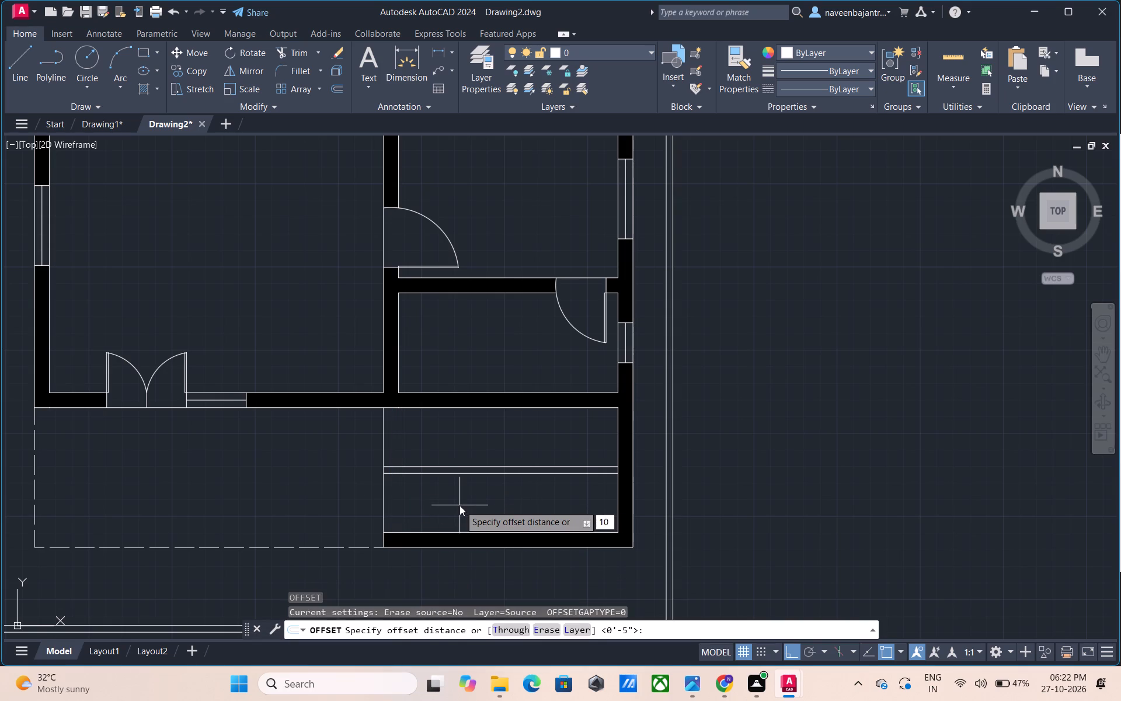
key(Return)
click(382, 497)
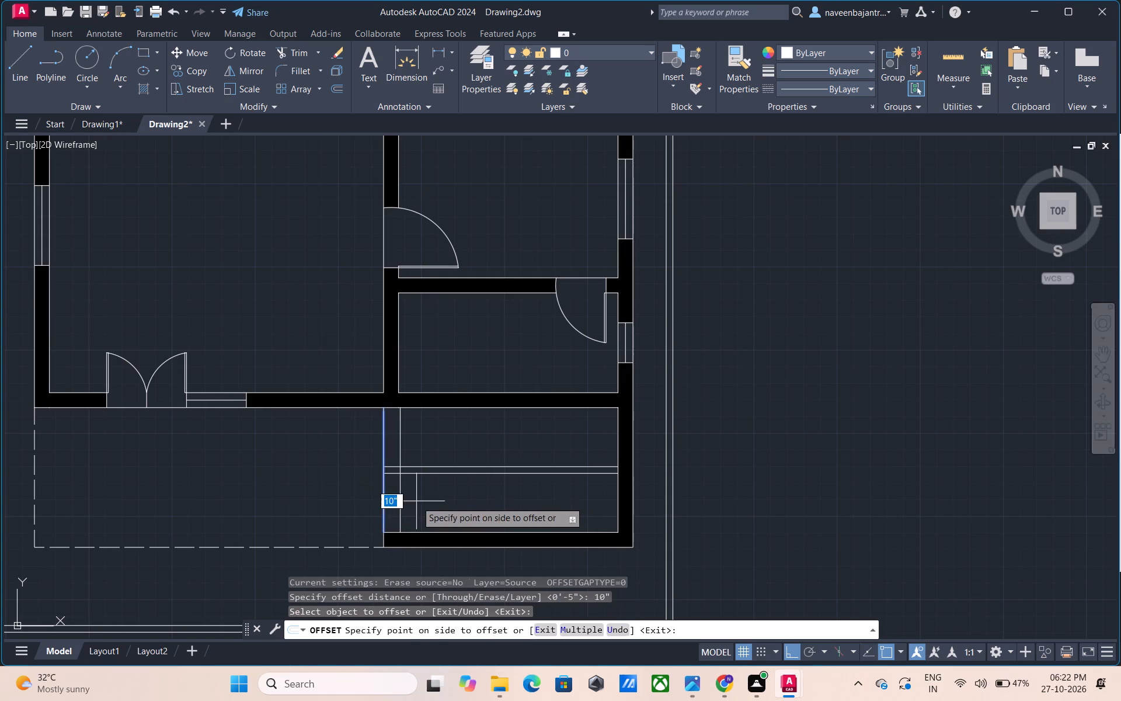
click(416, 501)
drag(399, 503, 406, 506)
click(431, 507)
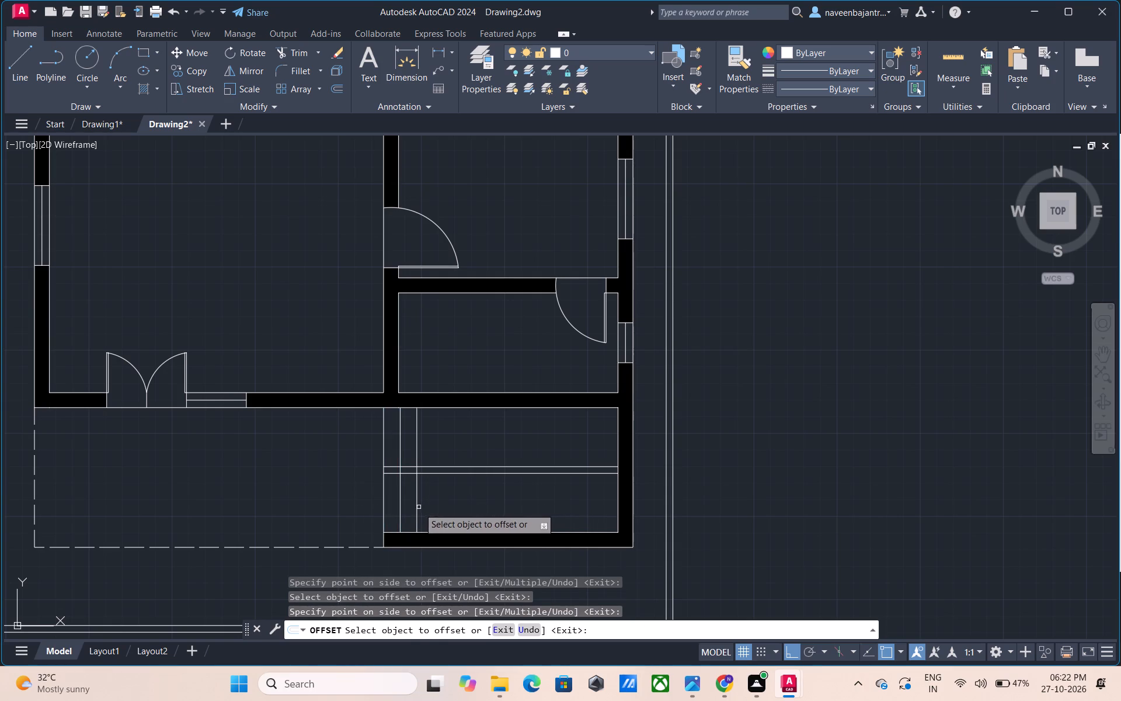
click(418, 510)
click(463, 513)
click(434, 508)
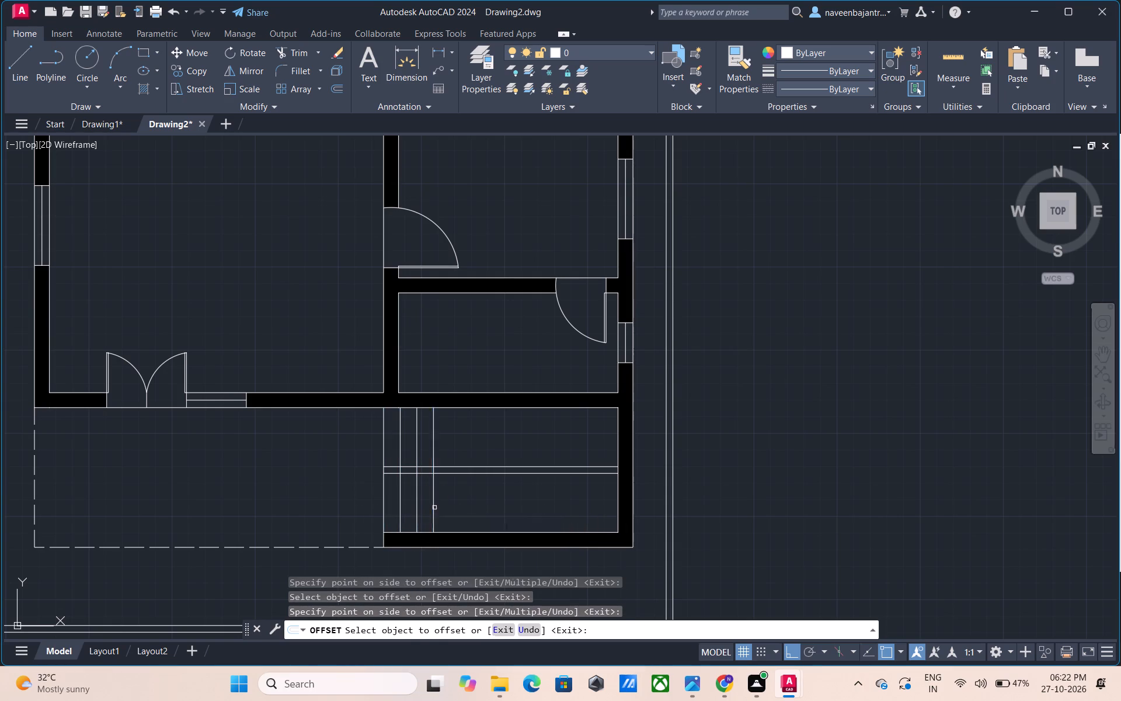
click(471, 508)
click(451, 499)
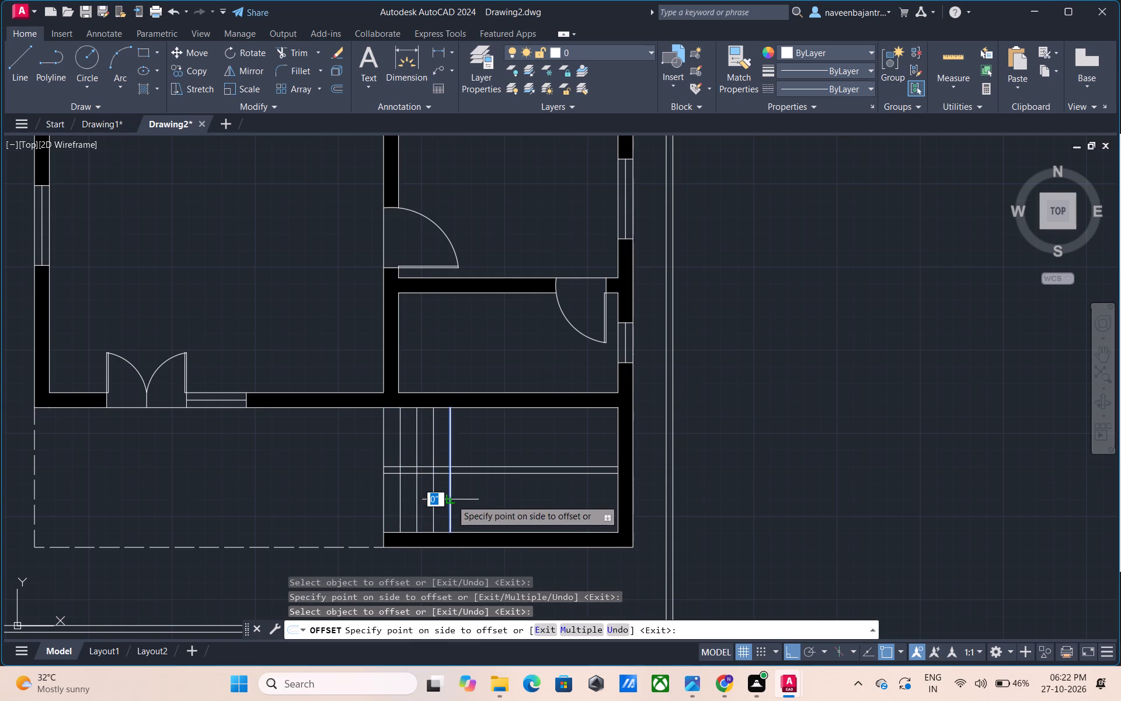
click(495, 501)
click(469, 504)
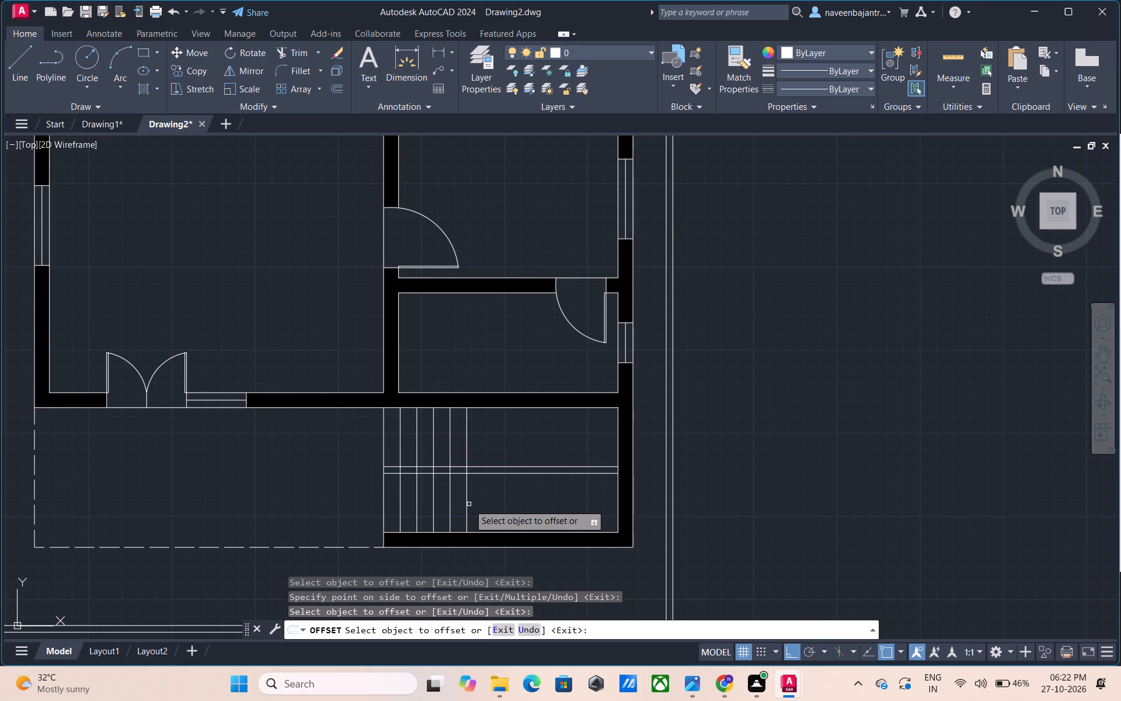
click(468, 504)
click(507, 503)
click(485, 505)
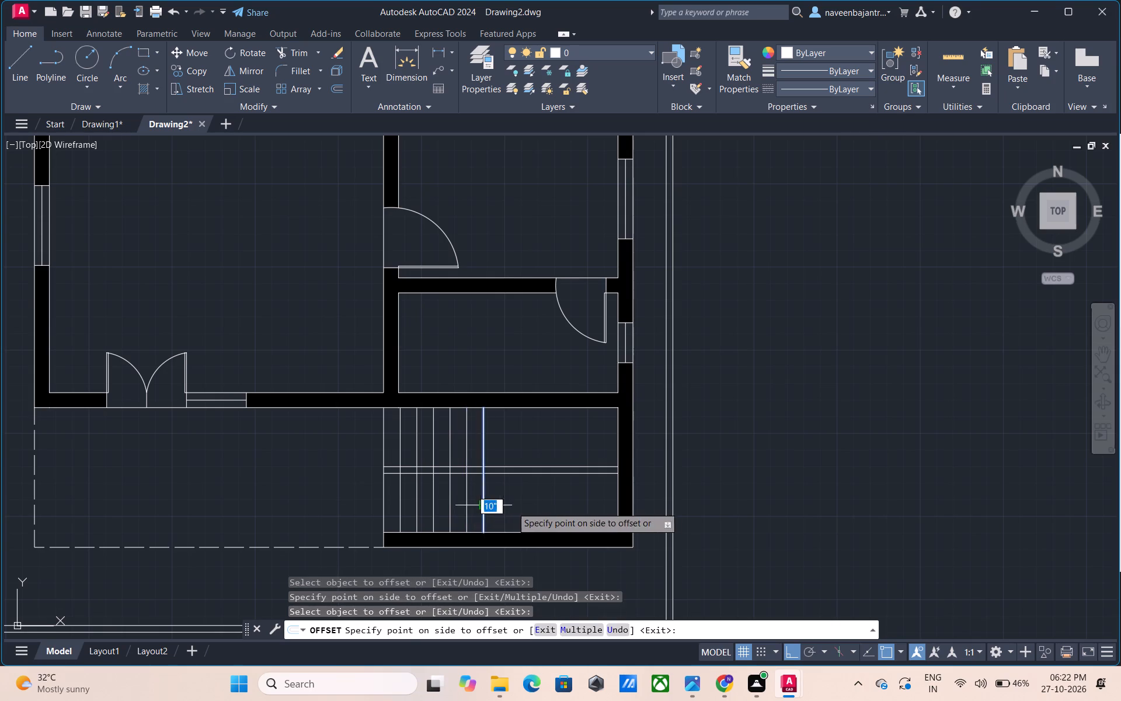
click(515, 506)
click(500, 511)
click(534, 508)
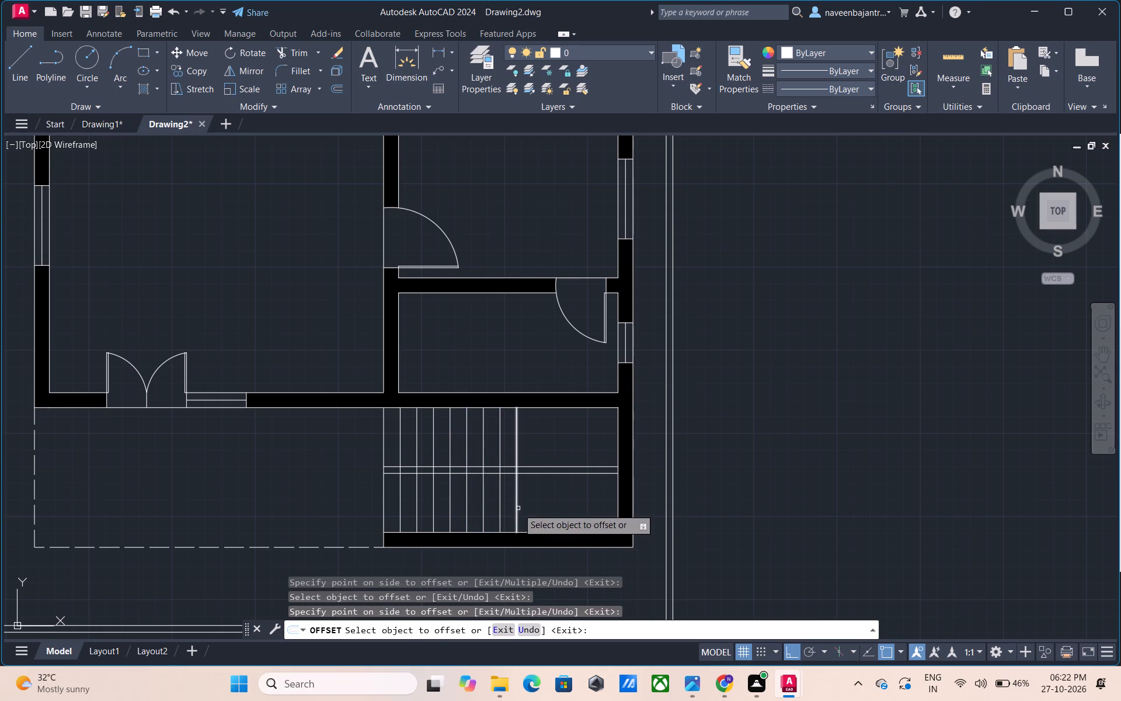
click(517, 508)
click(555, 508)
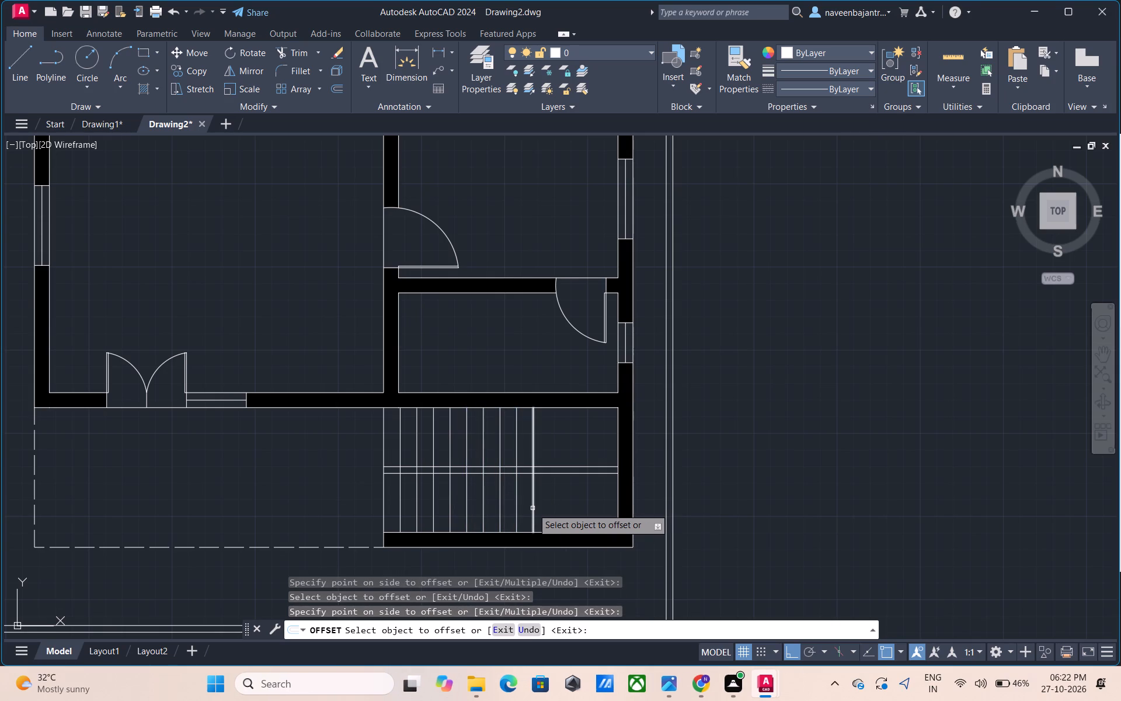
click(532, 508)
click(564, 508)
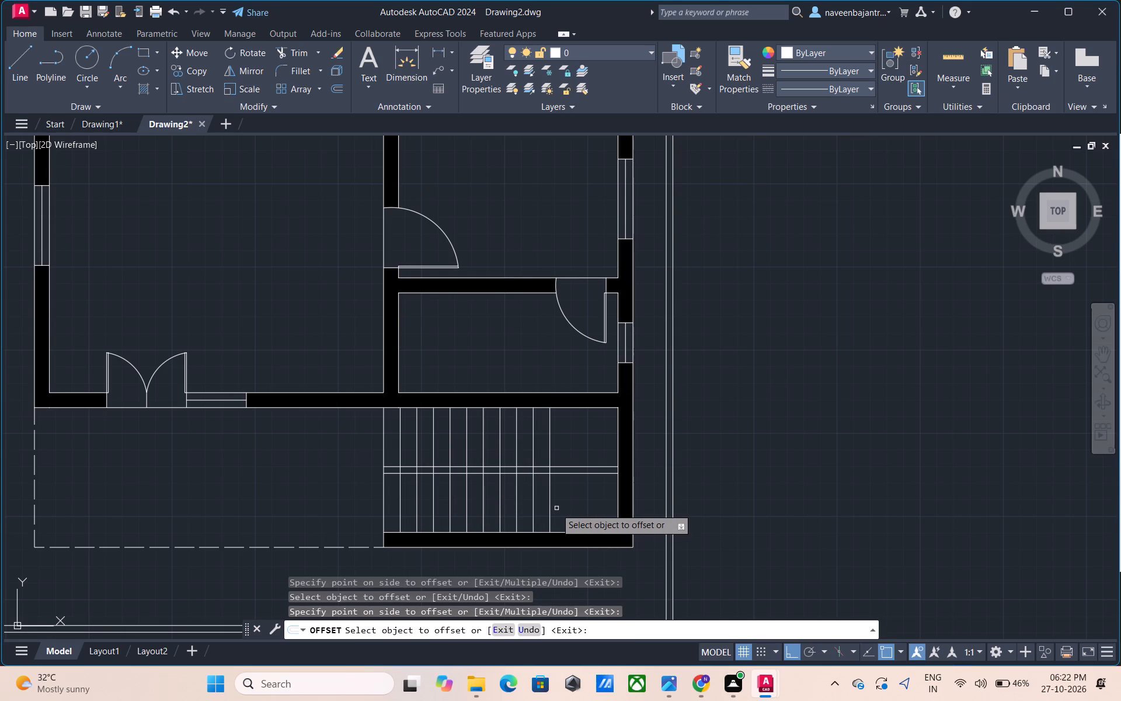
click(550, 497)
click(575, 499)
key(Escape)
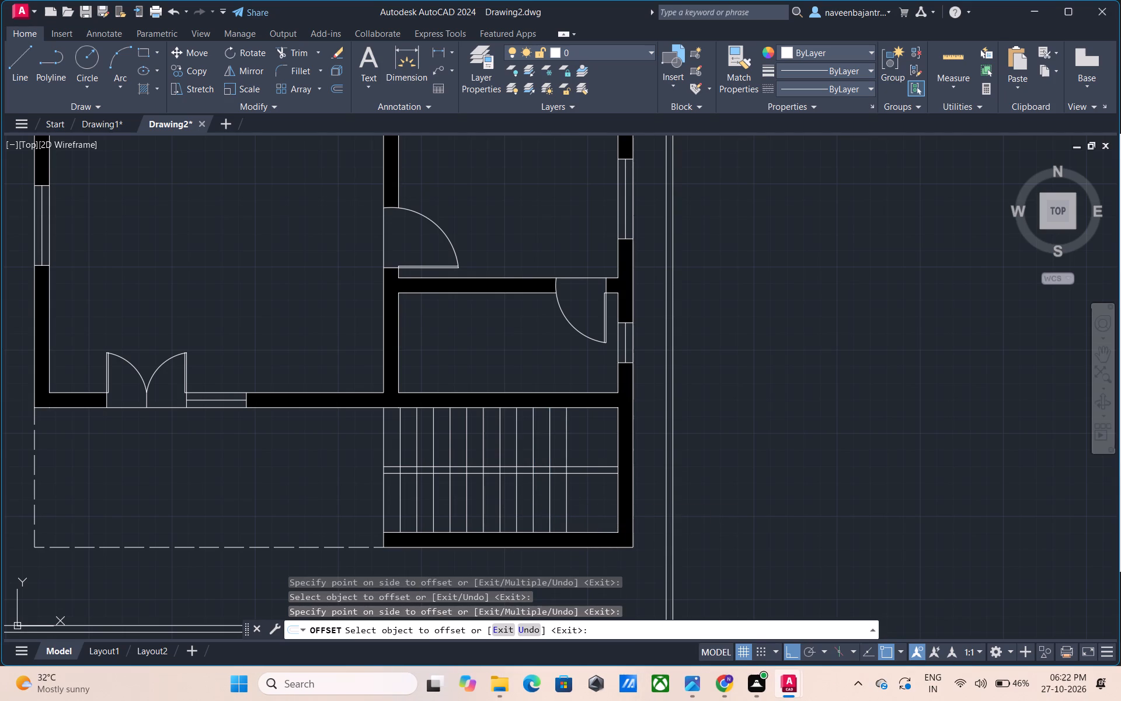
Trim both horizontal stair lines where they extend between the last tread line and the right porch wall.
text(TR)
key(space)
click(582, 474)
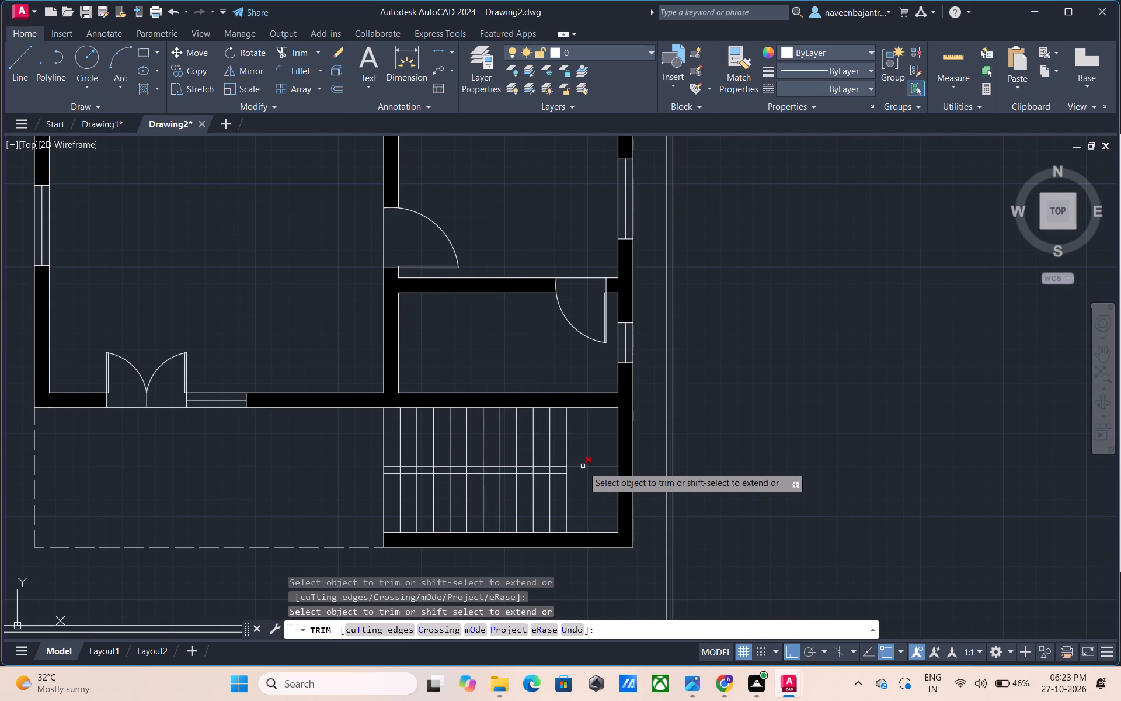
click(583, 466)
key(Escape)
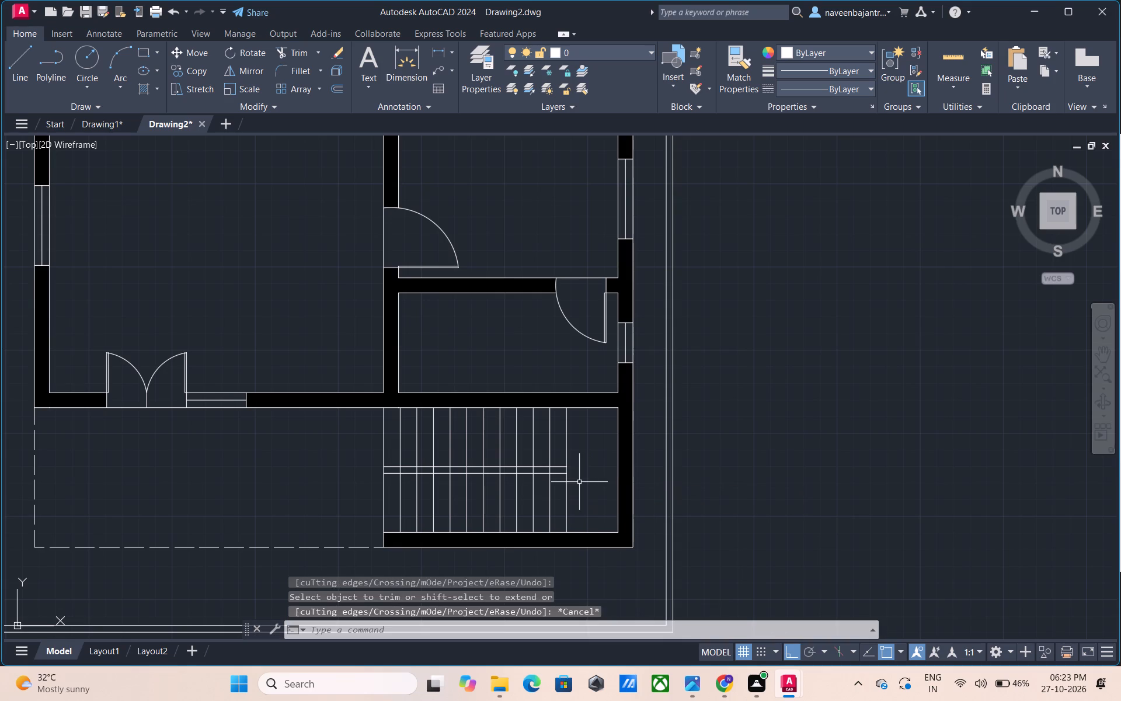
Trim the ten inner tread lines where they cross the gap between the two horizontal stair lines.
scroll(546, 473, up, 2)
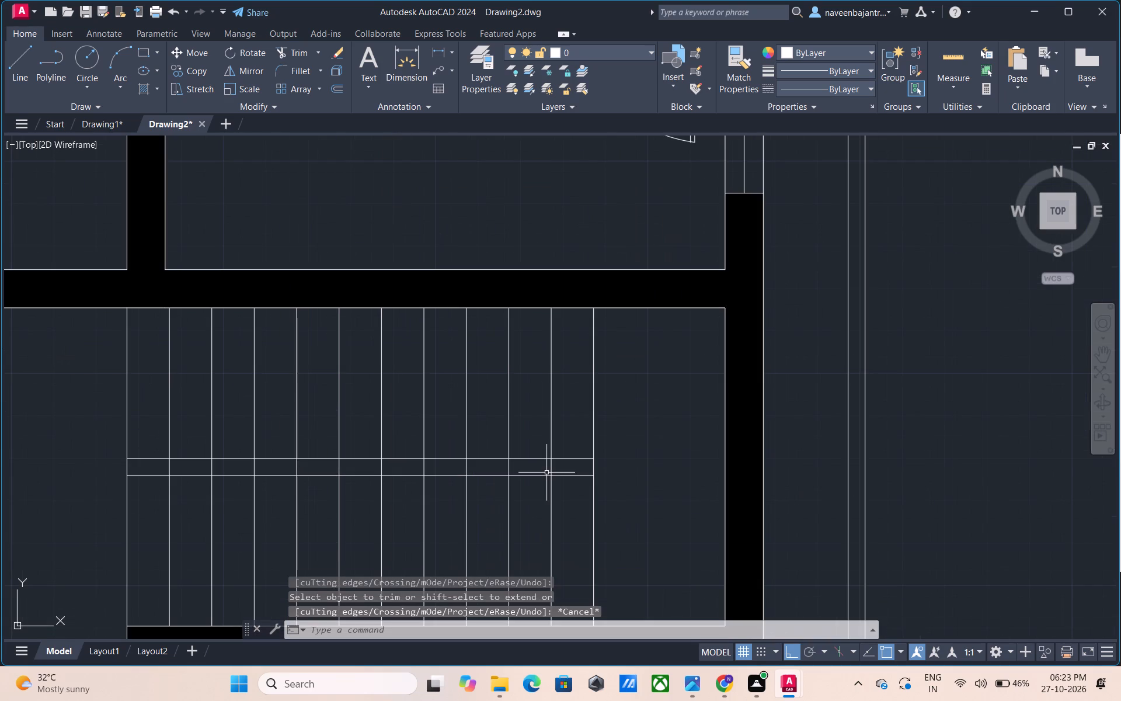
text(TR)
key(space)
drag(561, 468, 474, 468)
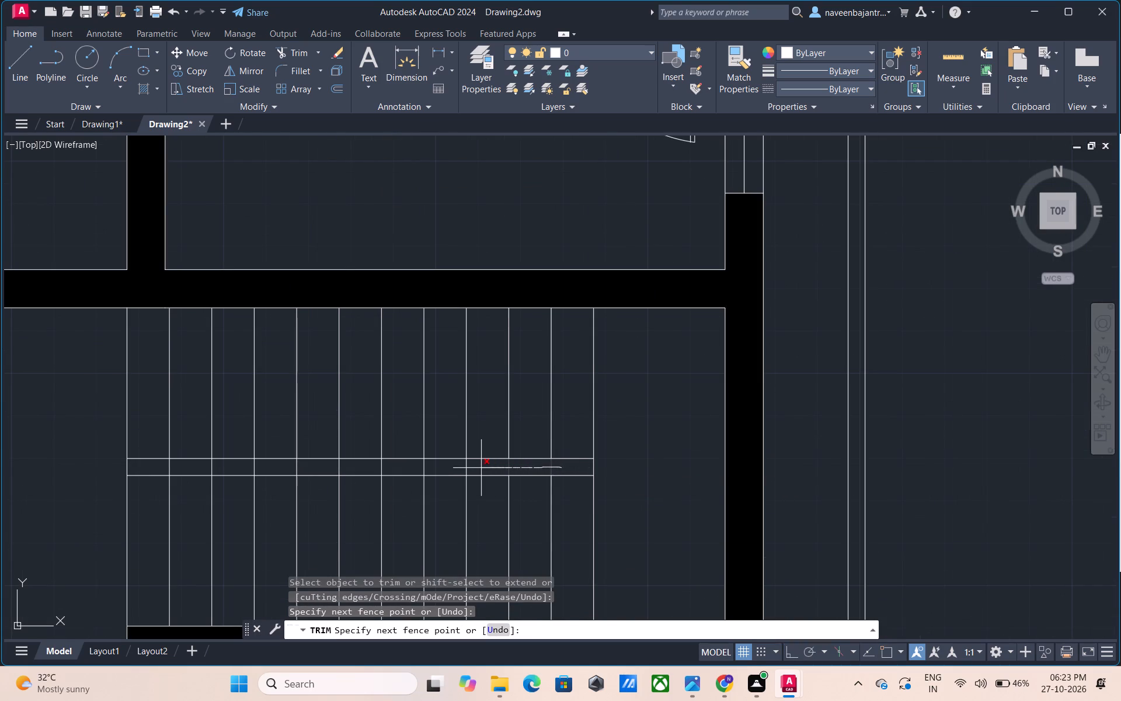
drag(474, 468, 377, 467)
drag(377, 467, 267, 465)
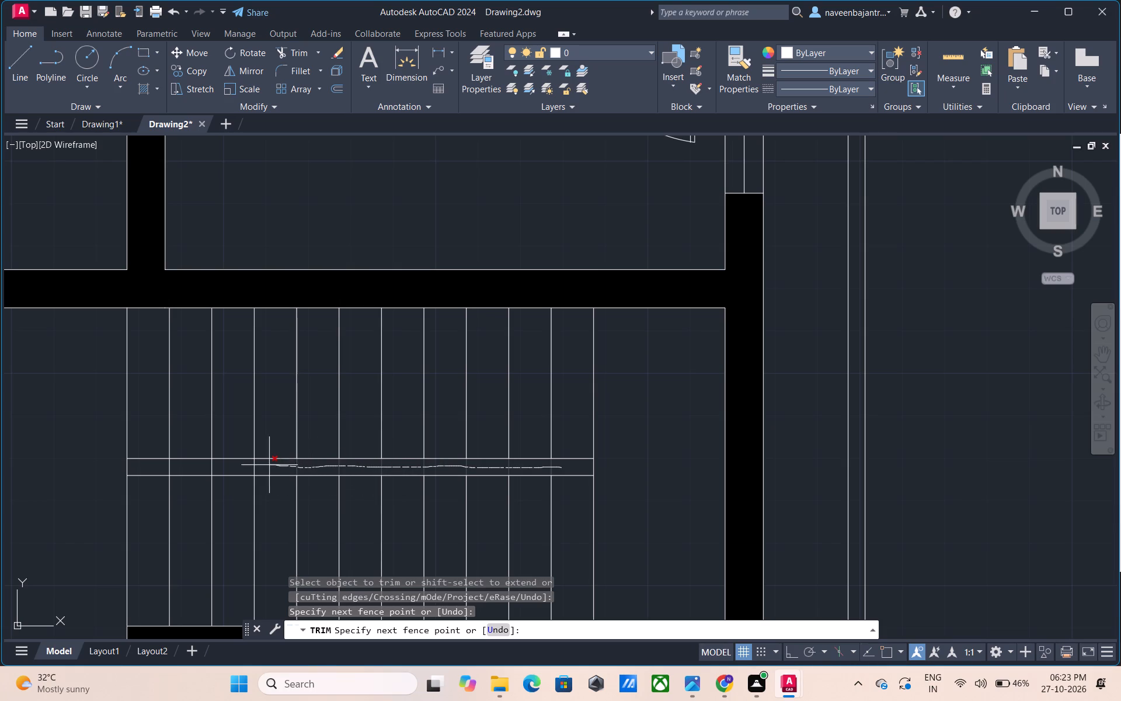
drag(267, 465, 181, 469)
drag(181, 469, 177, 468)
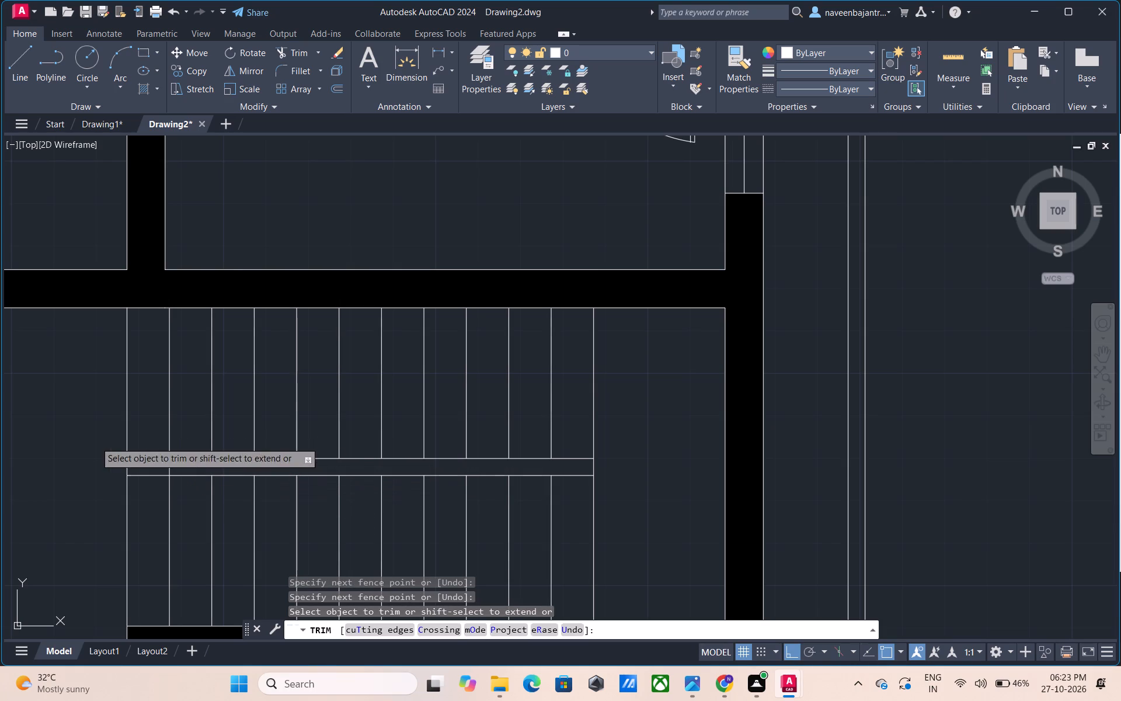
click(169, 467)
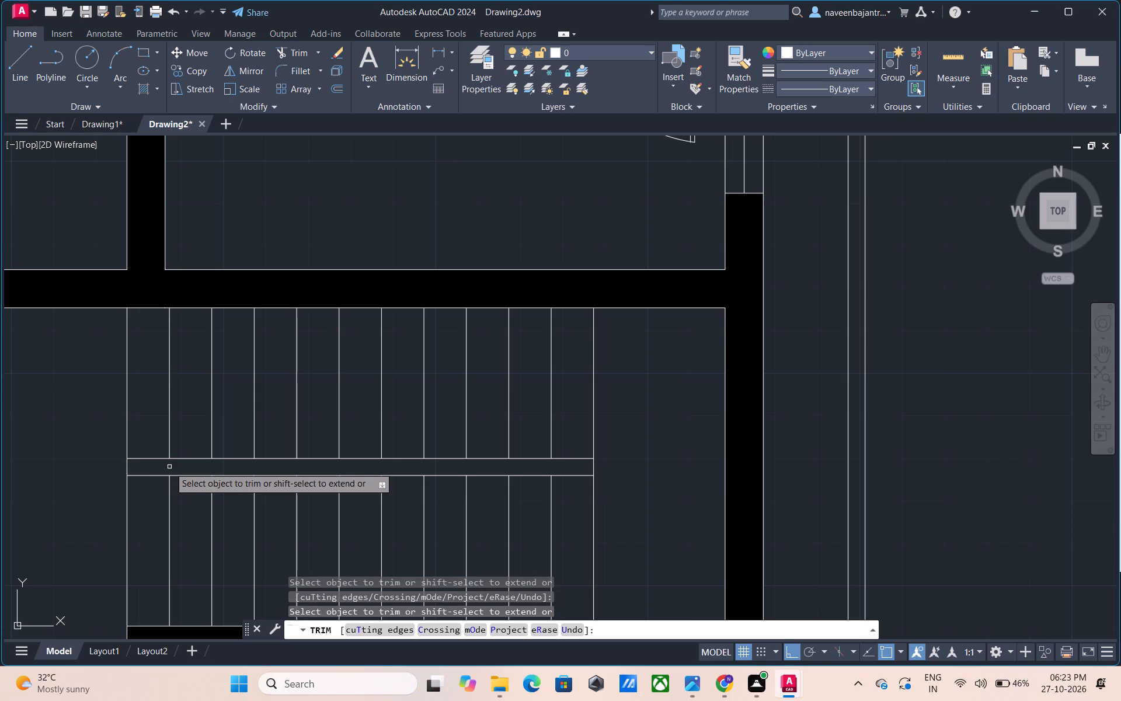
key(Escape)
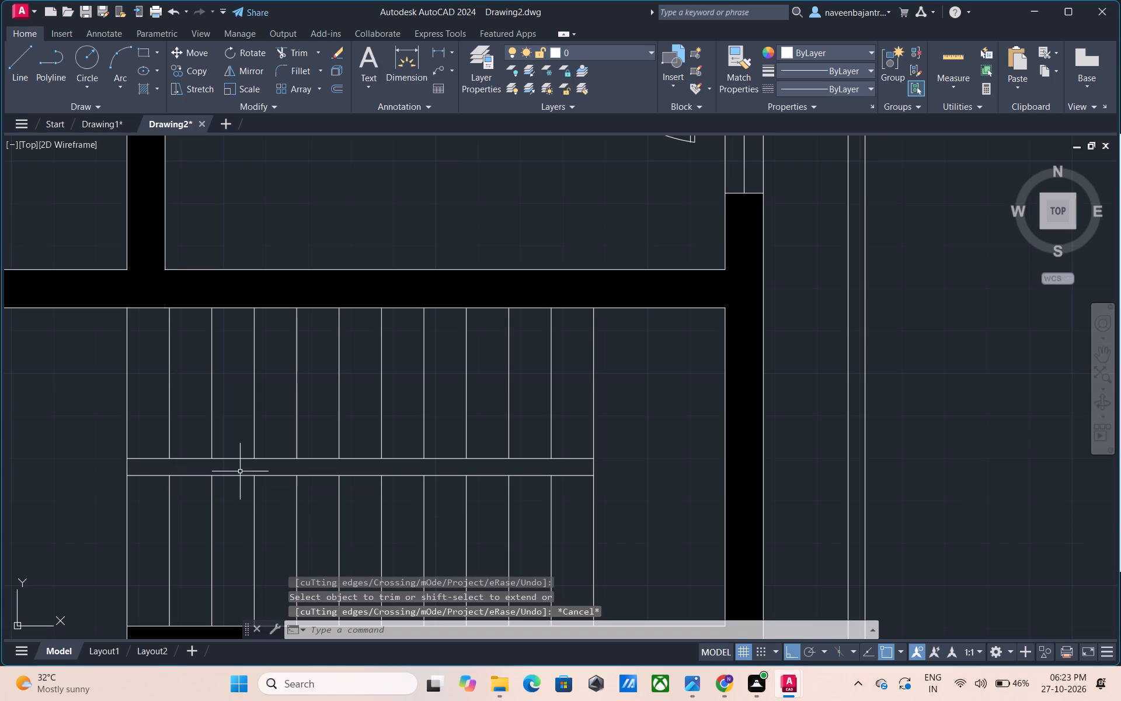
Trim away the part of the staircase's leftmost vertical line below the two horizontal lines.
scroll(240, 471, down, 2)
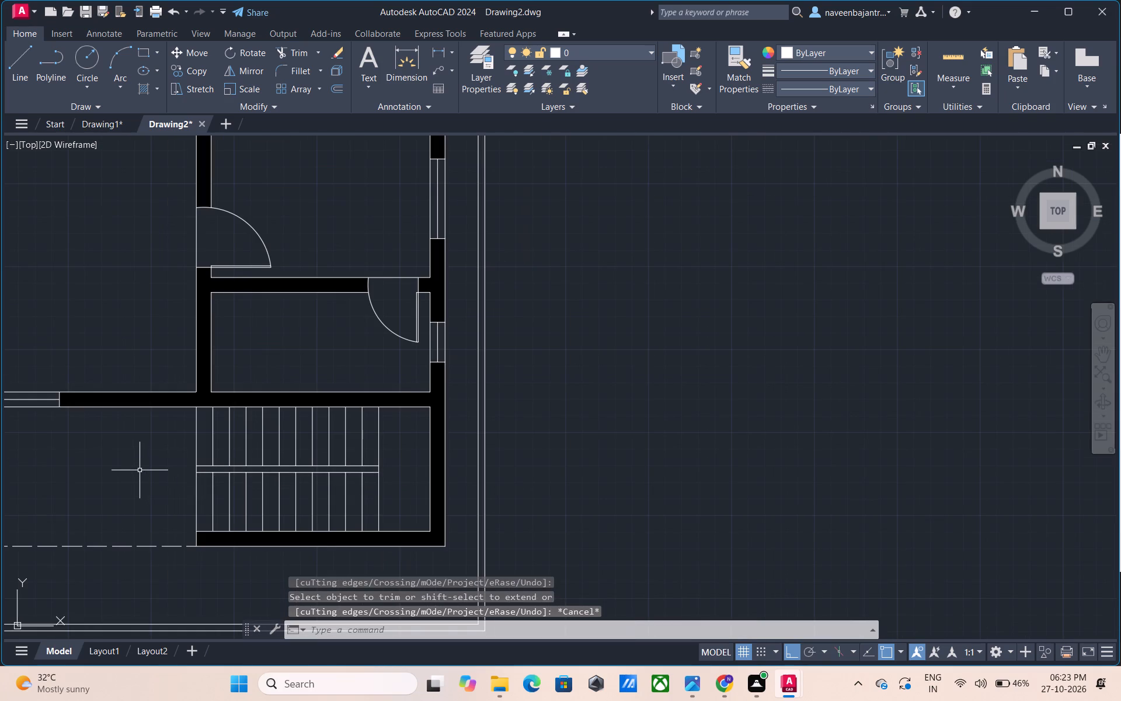
middle_drag(138, 467, 324, 483)
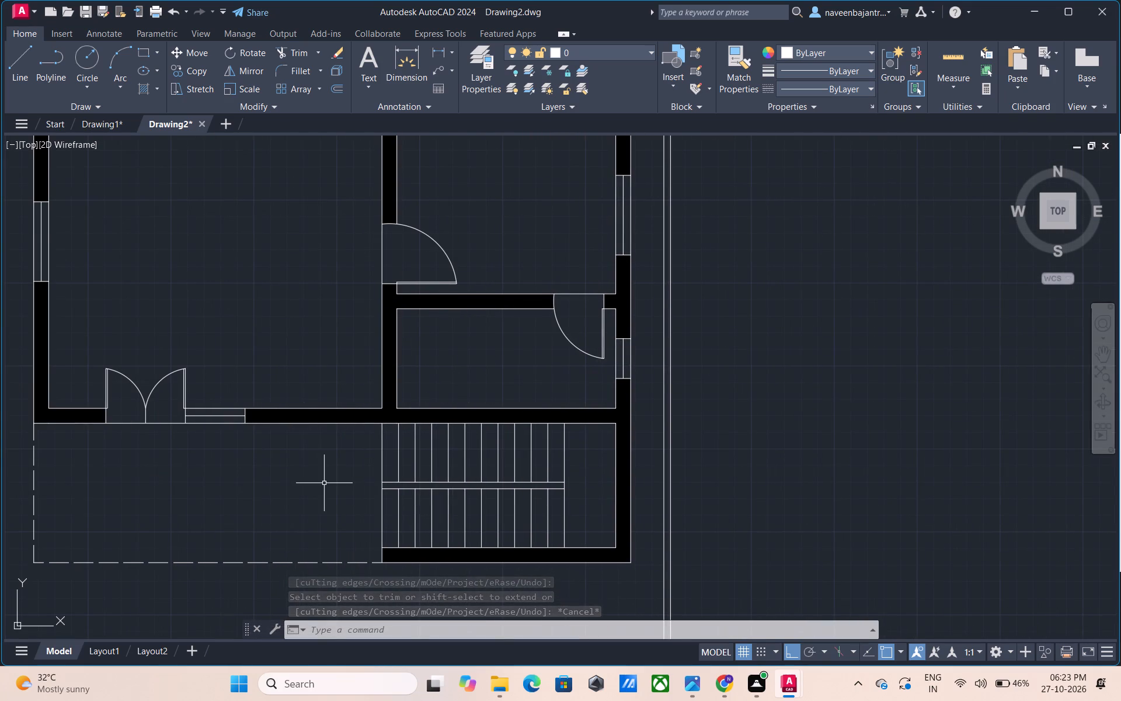
text(TR)
key(space)
click(381, 519)
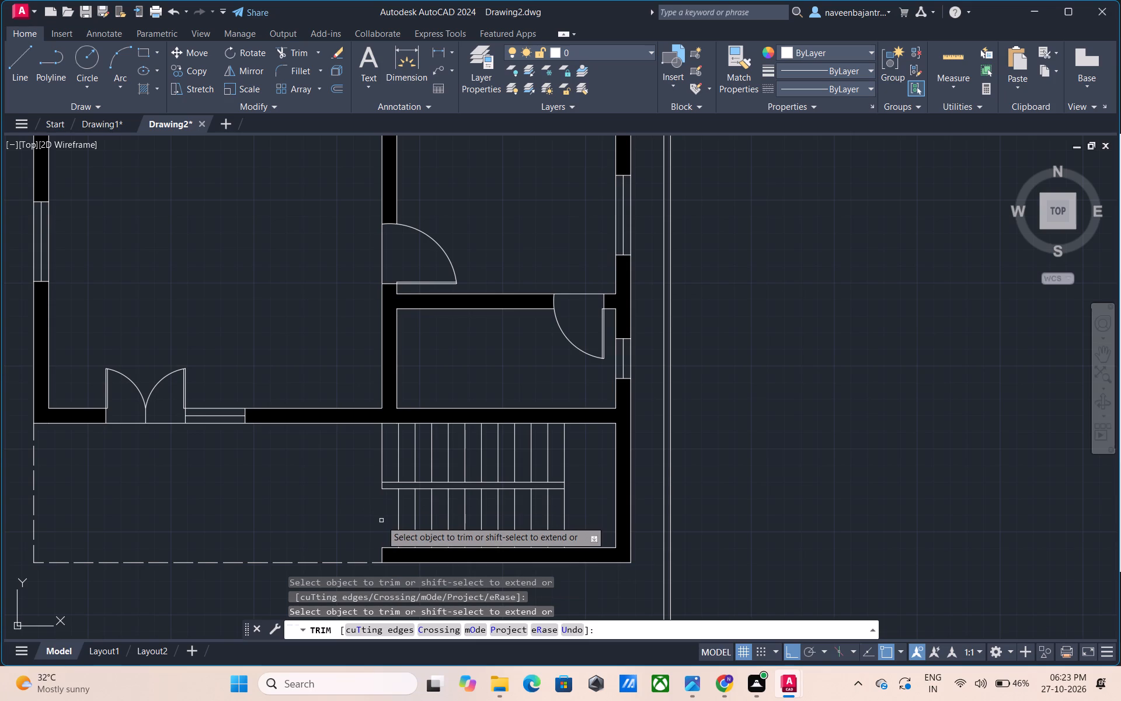
key(Escape)
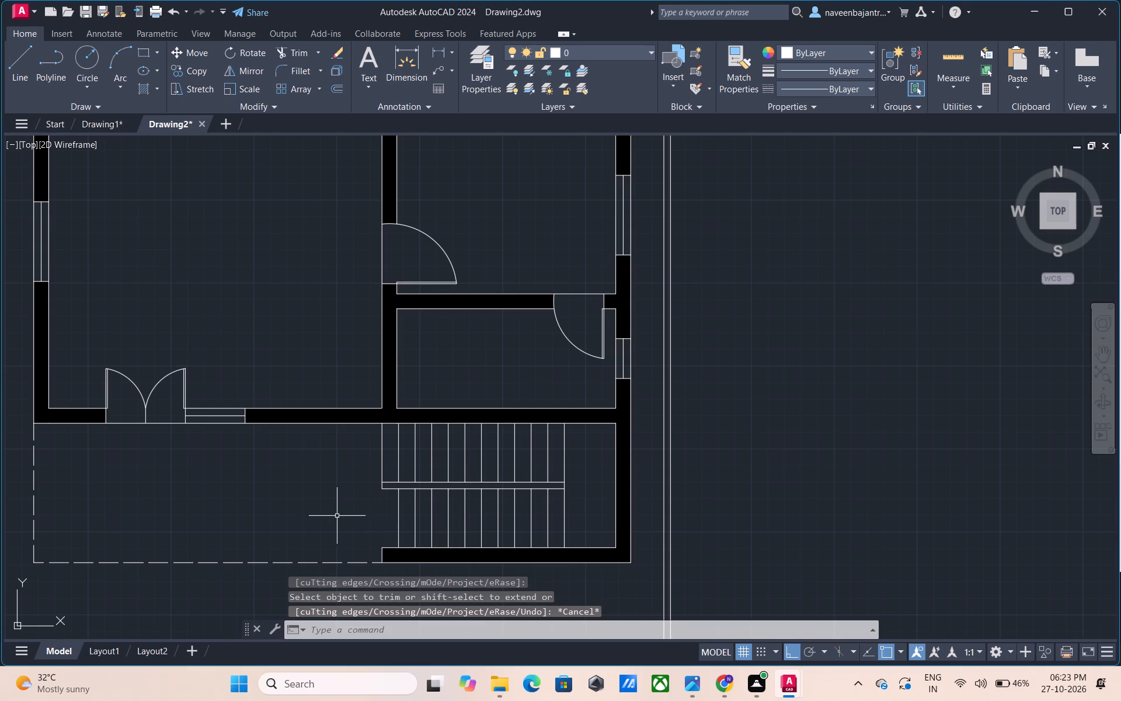
Browse the DIC COLOR GUIDE(R) color book for an object color, going through the swatches from DIC 2 to DIC 32.
scroll(331, 515, down, 2)
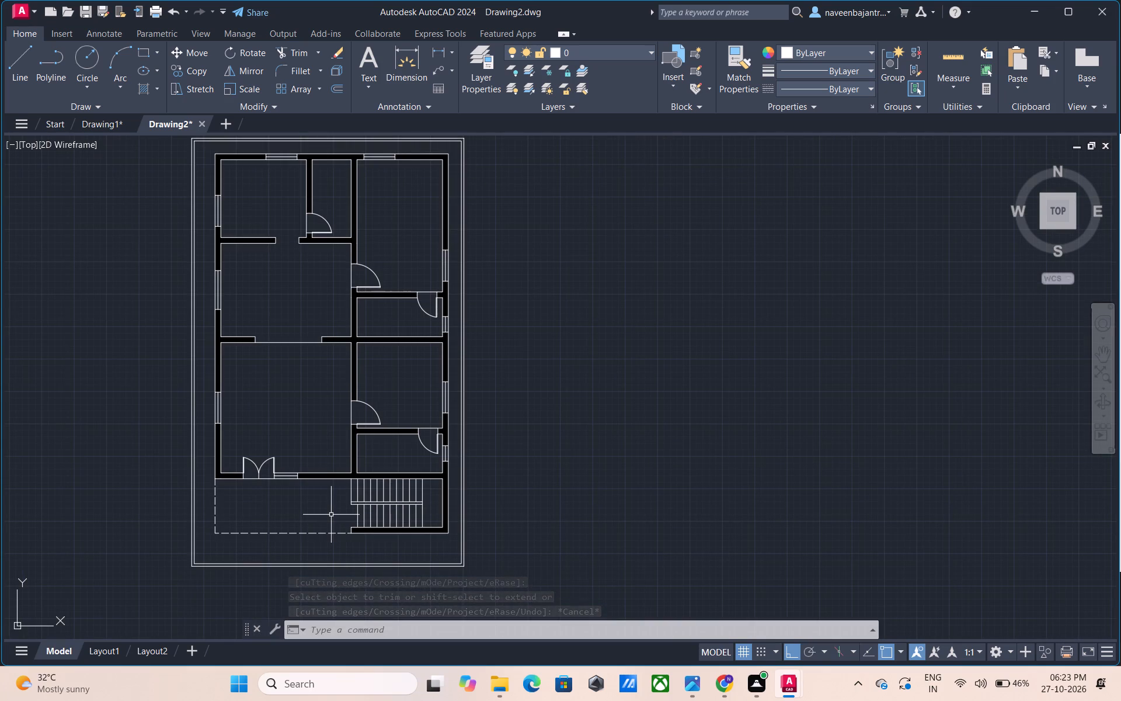
middle_drag(322, 452, 351, 483)
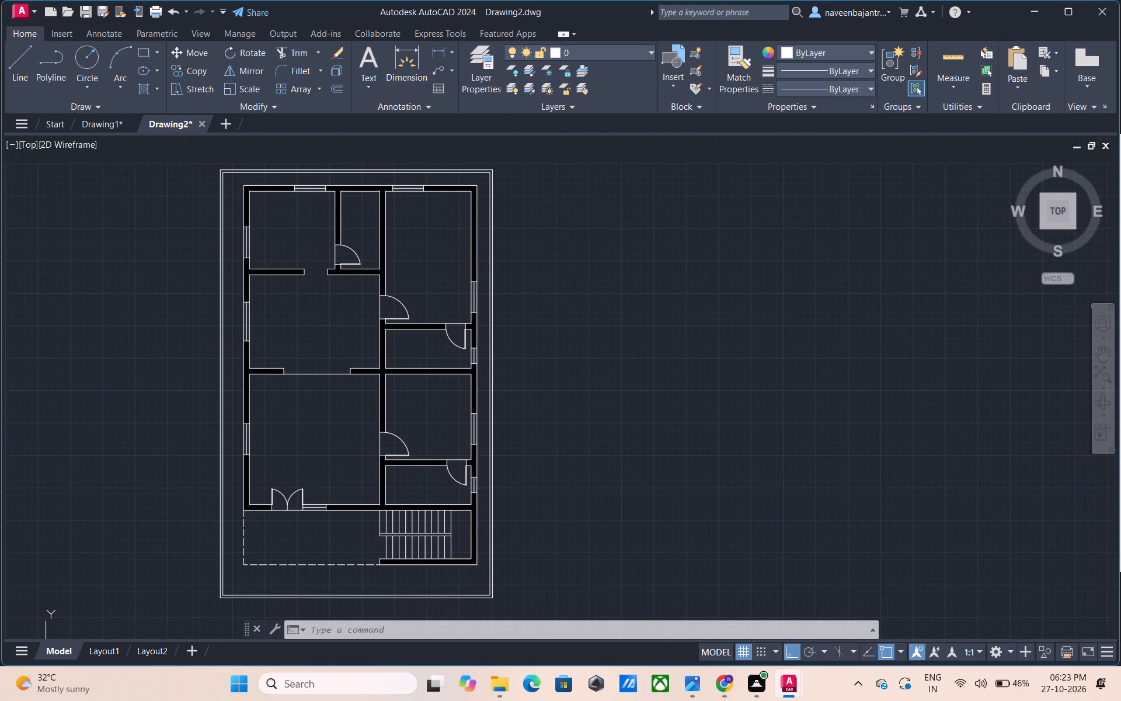
middle_drag(395, 452, 405, 467)
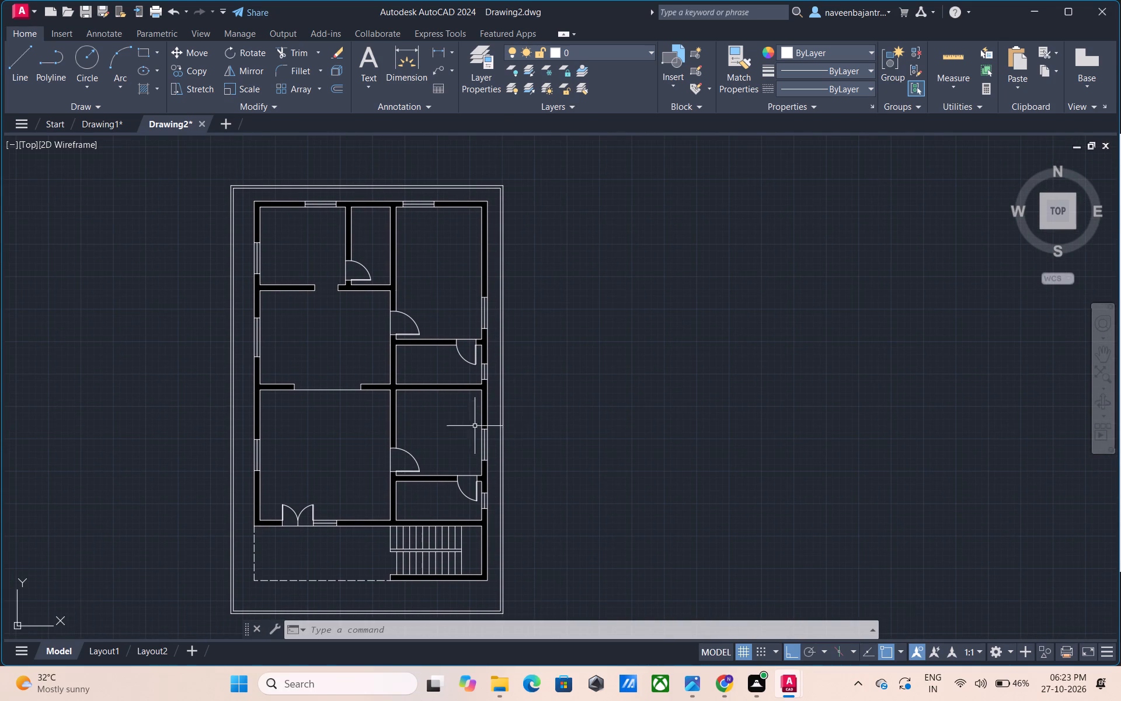
click(792, 53)
click(815, 247)
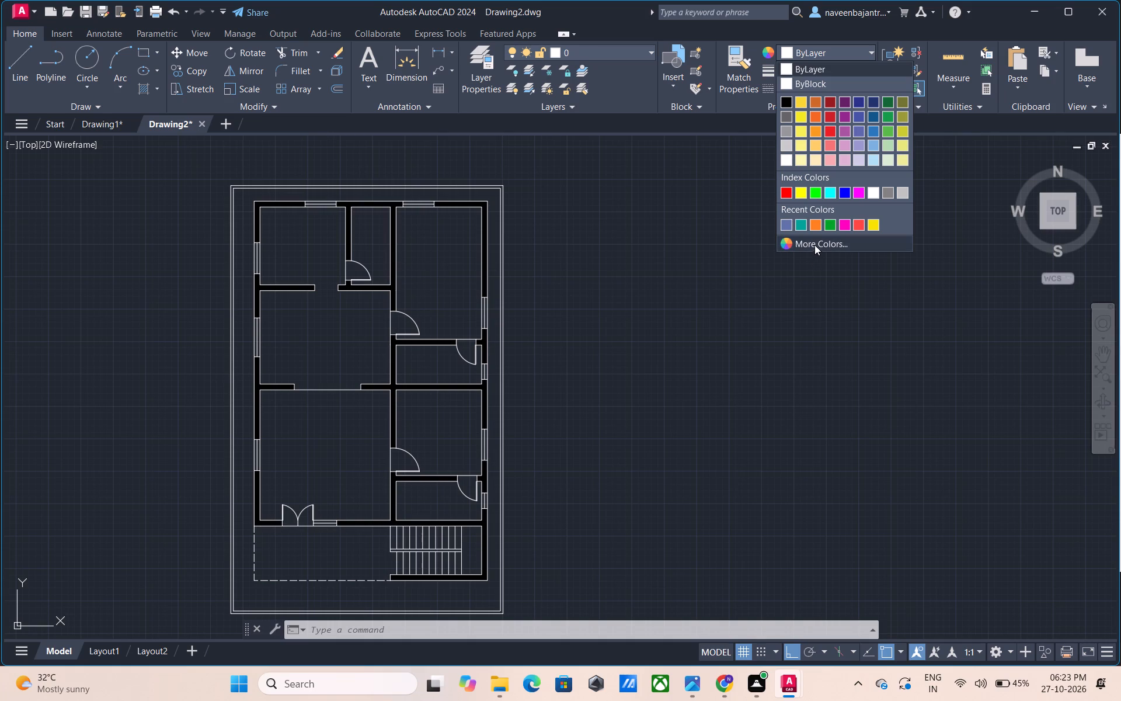
click(607, 228)
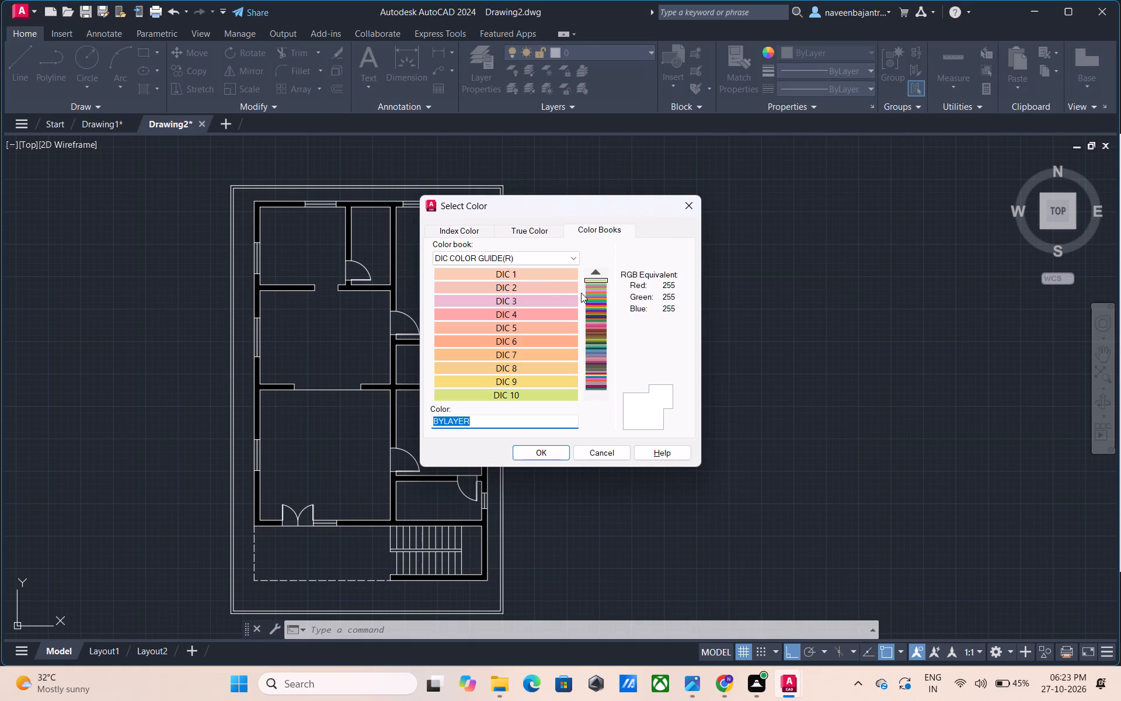
click(545, 283)
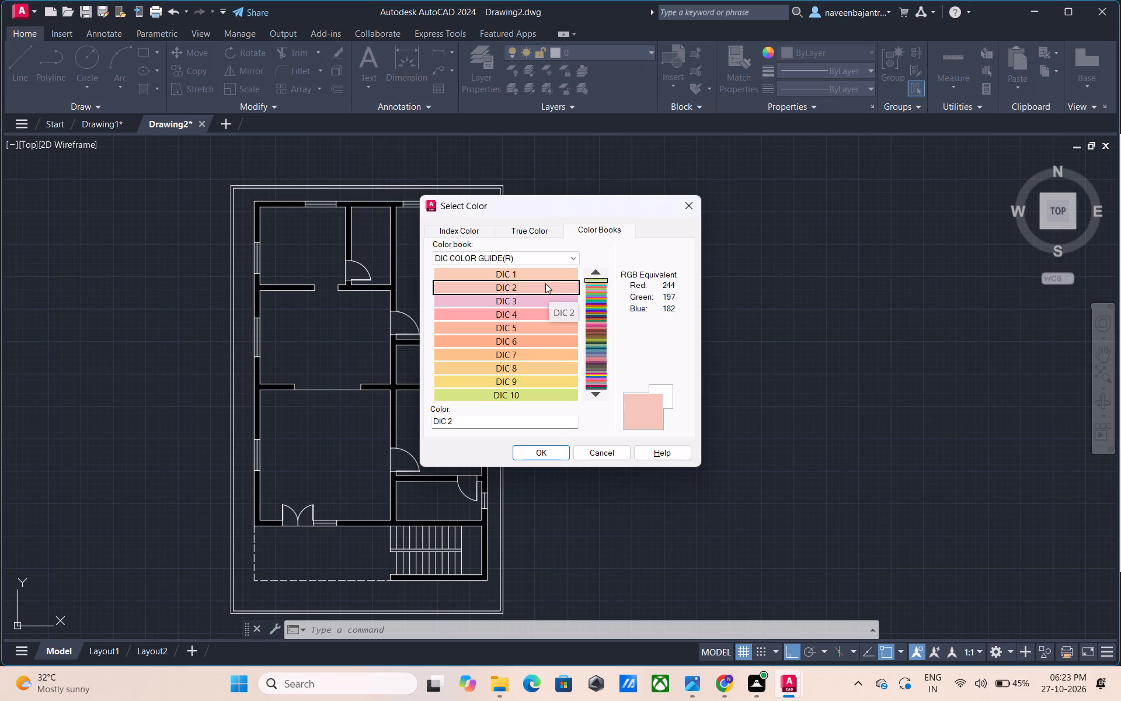
key(Down)
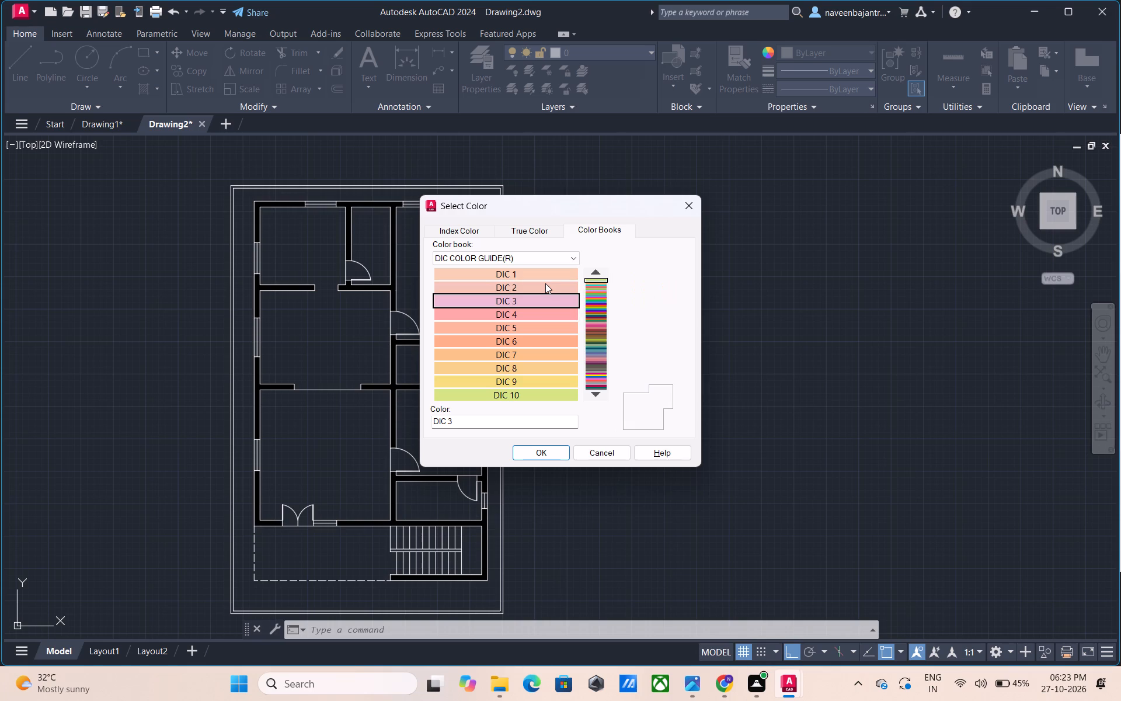
key(Down)
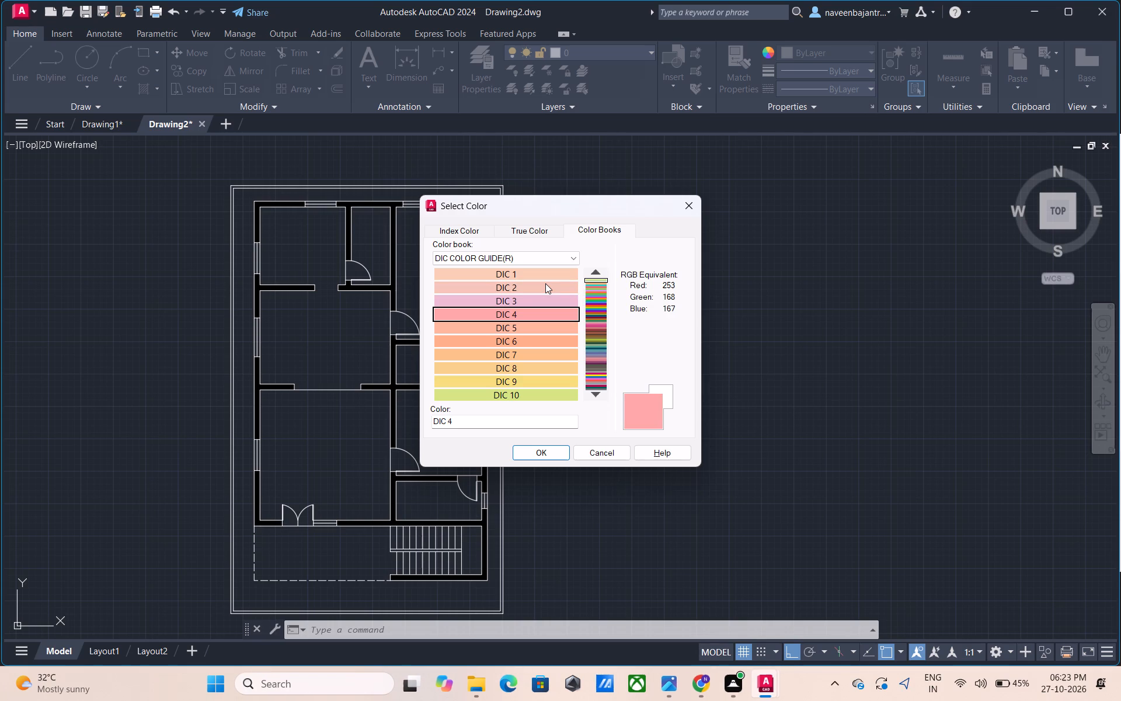
key(Down)
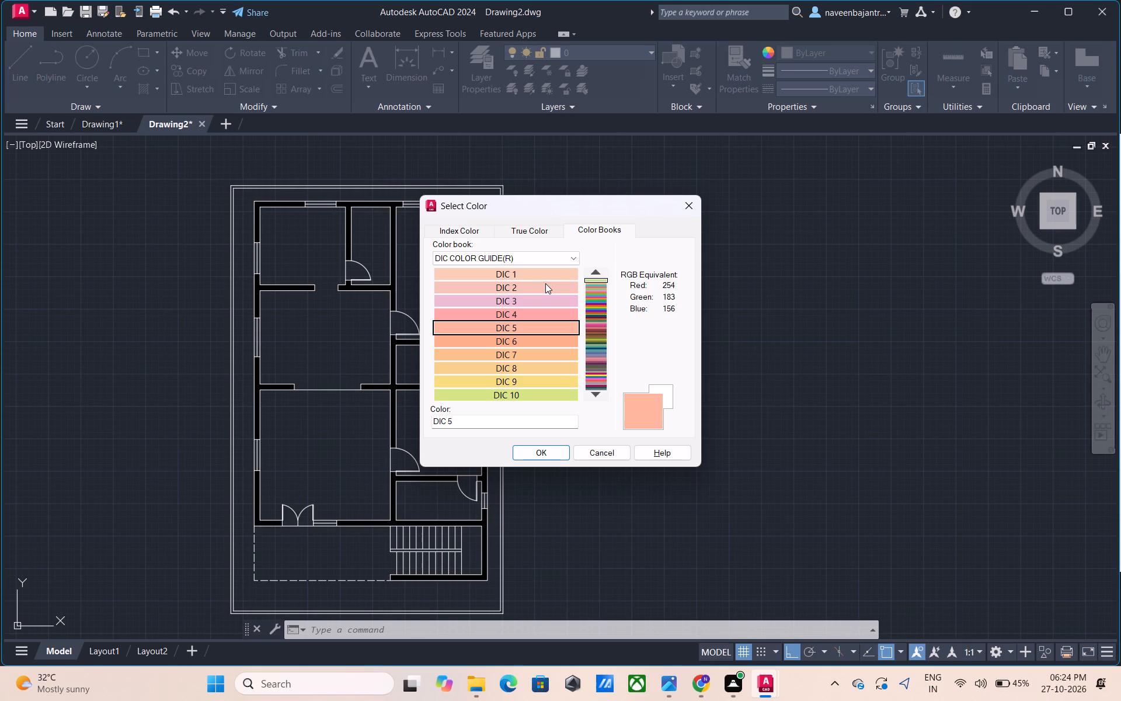
key(Down)
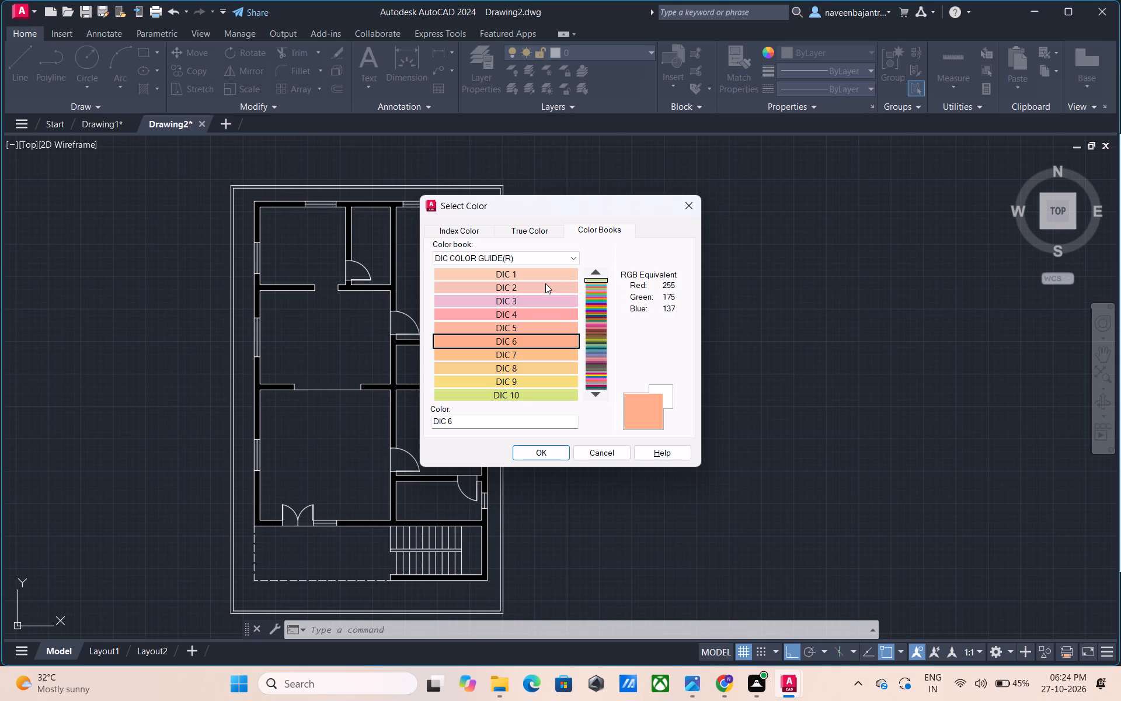
key(Down)
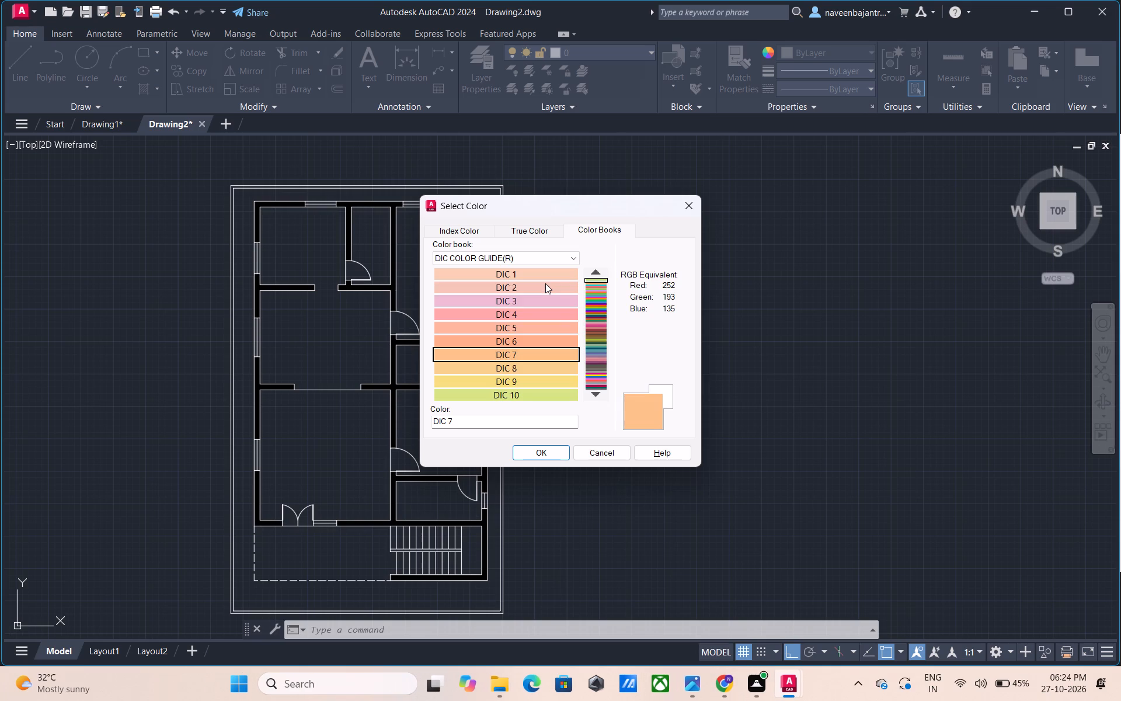
key(Down)
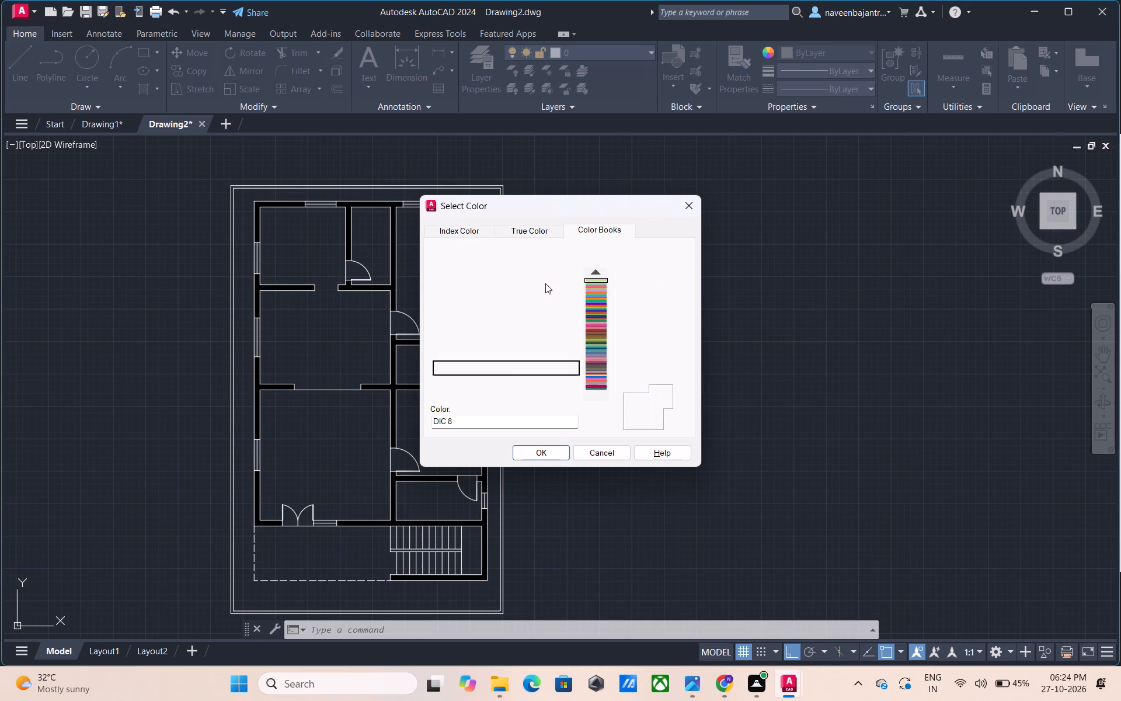
key(Down)
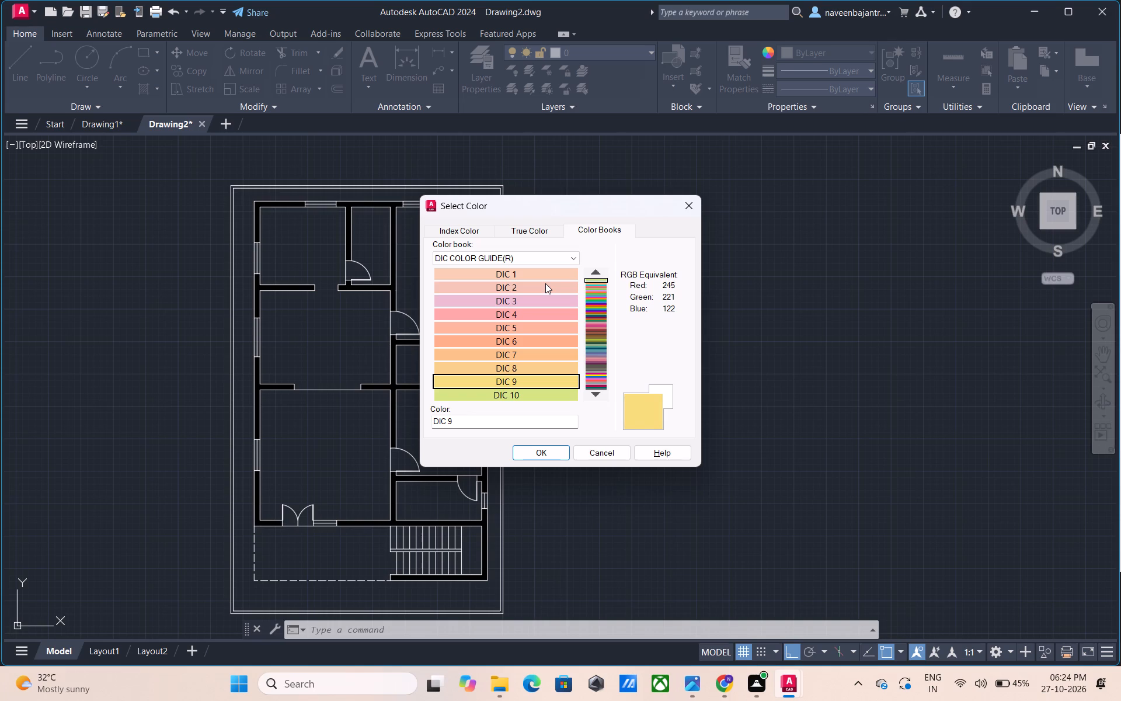
key(Down)
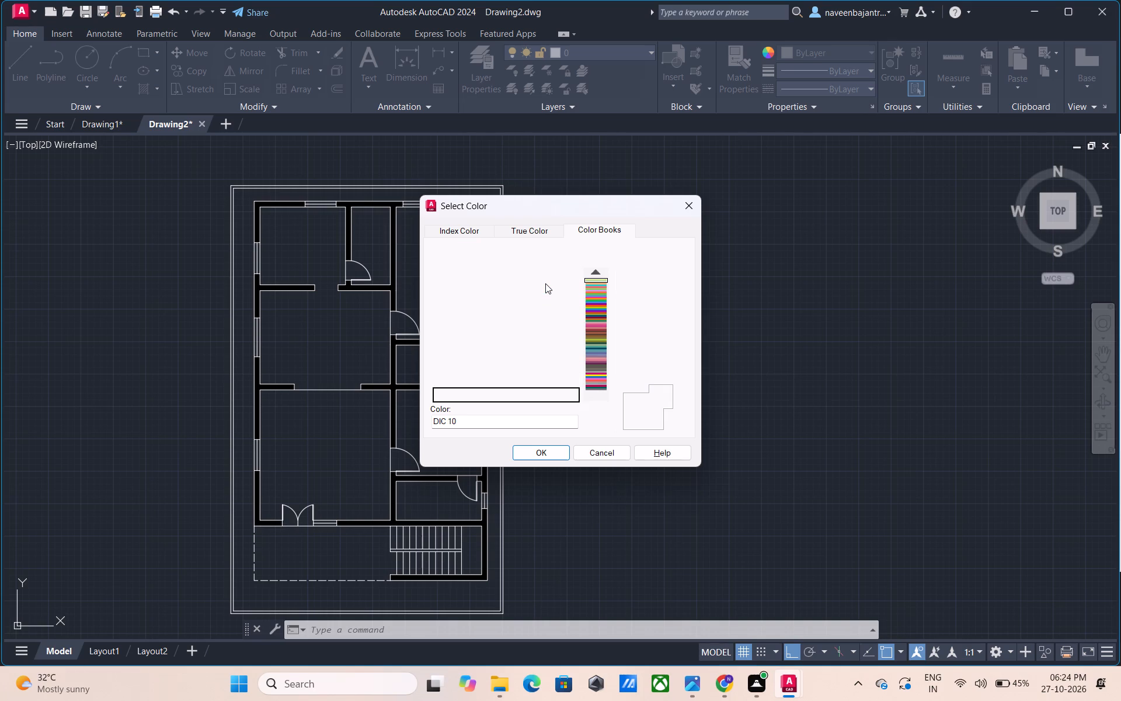
key(Down)
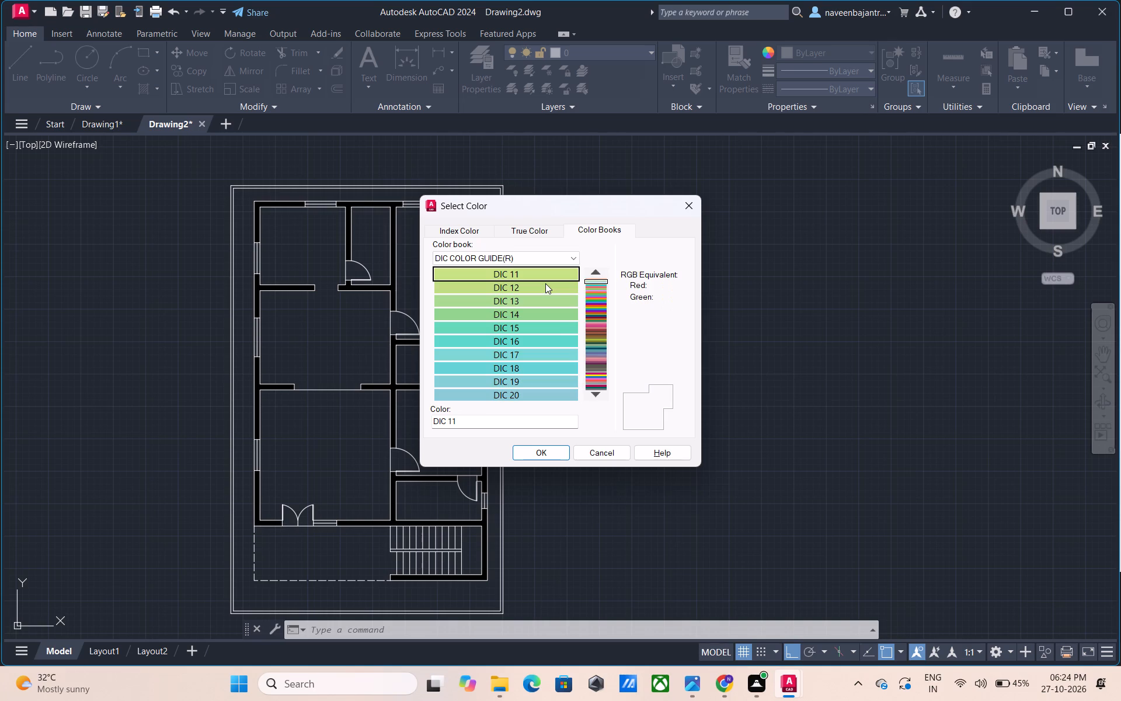
key(Down)
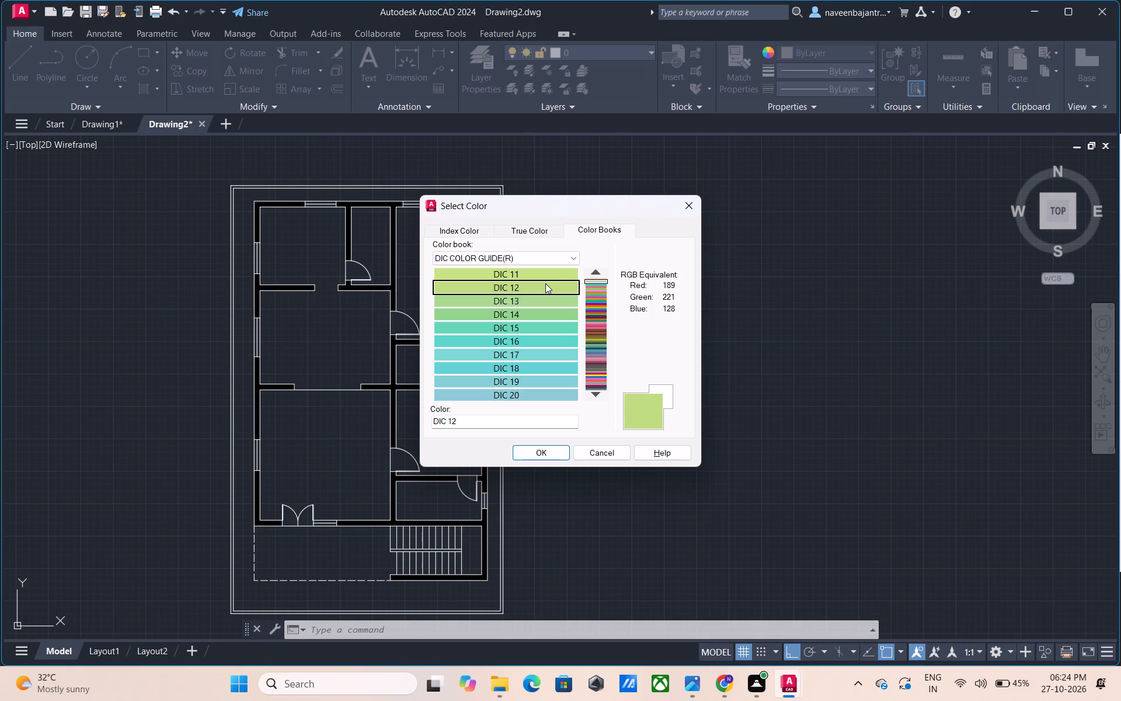
key(Down)
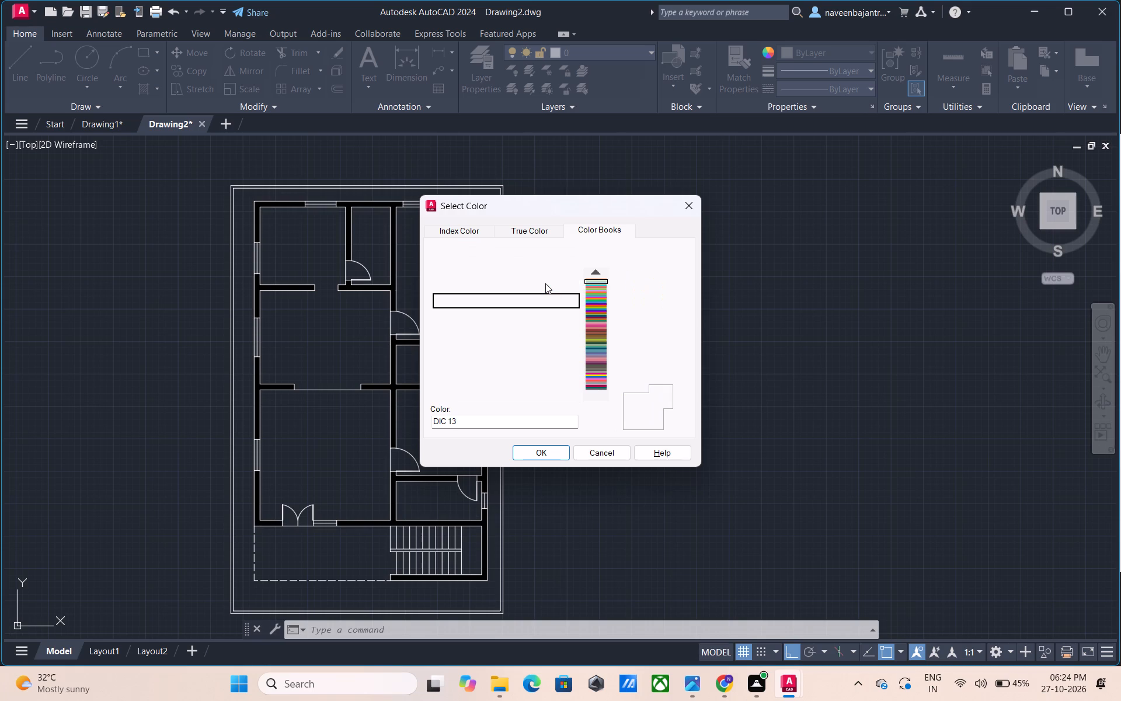
key(Down)
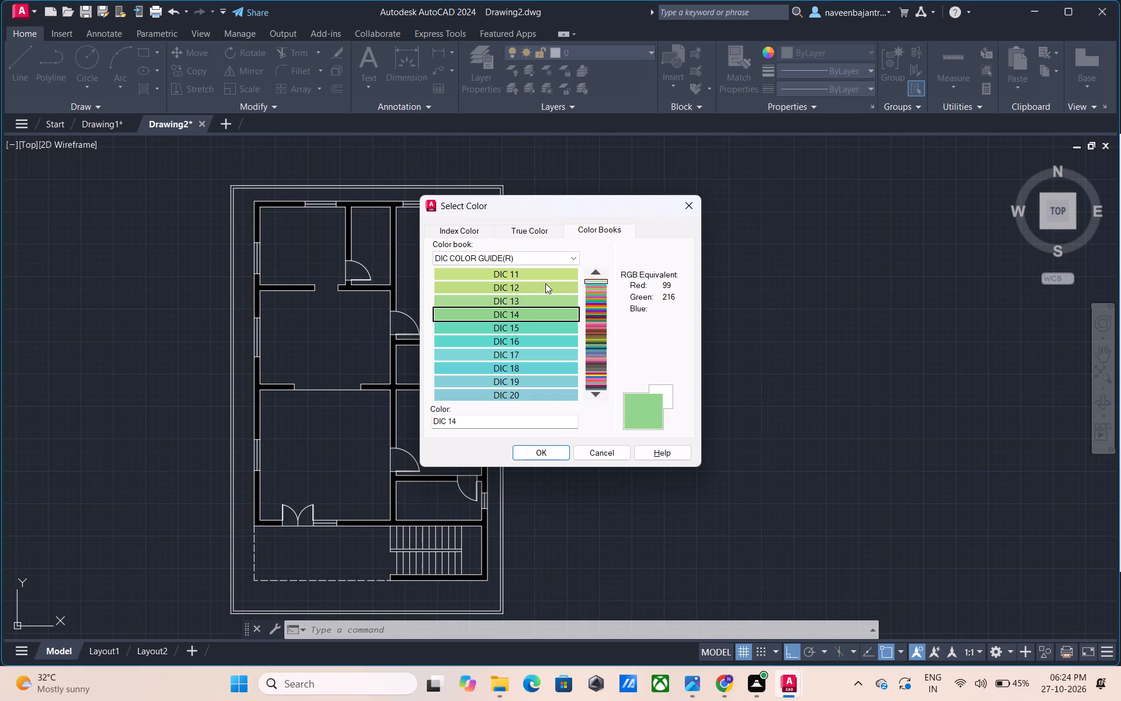
key(Down)
key(Down)
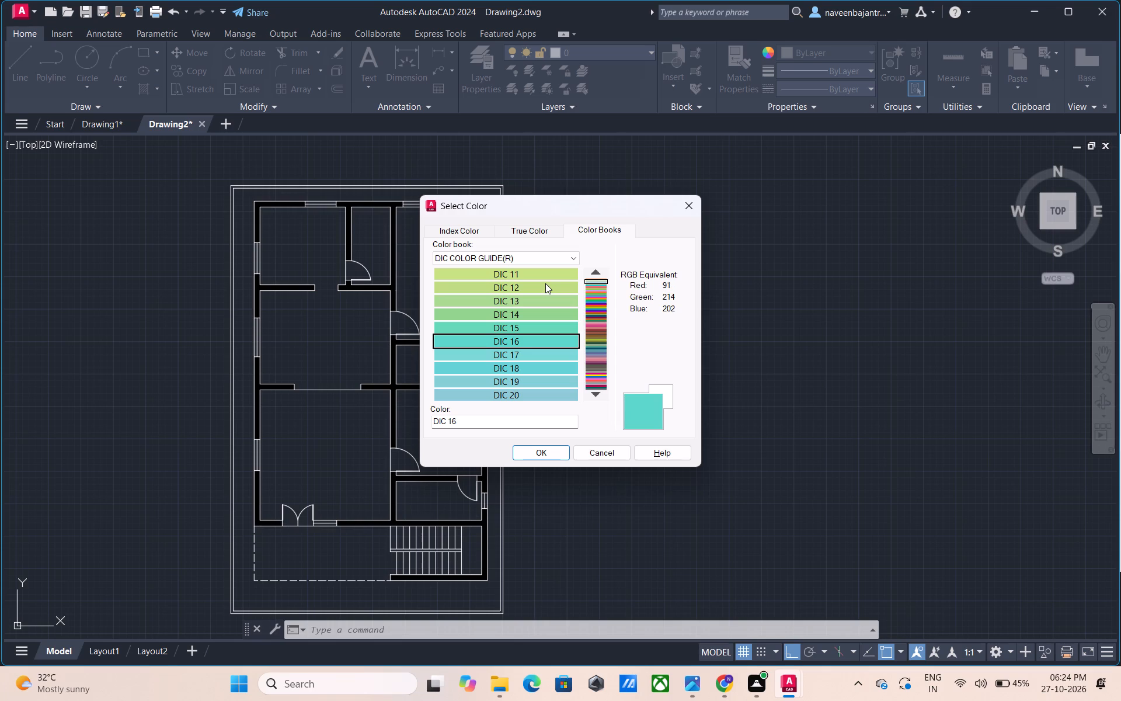
key(Down)
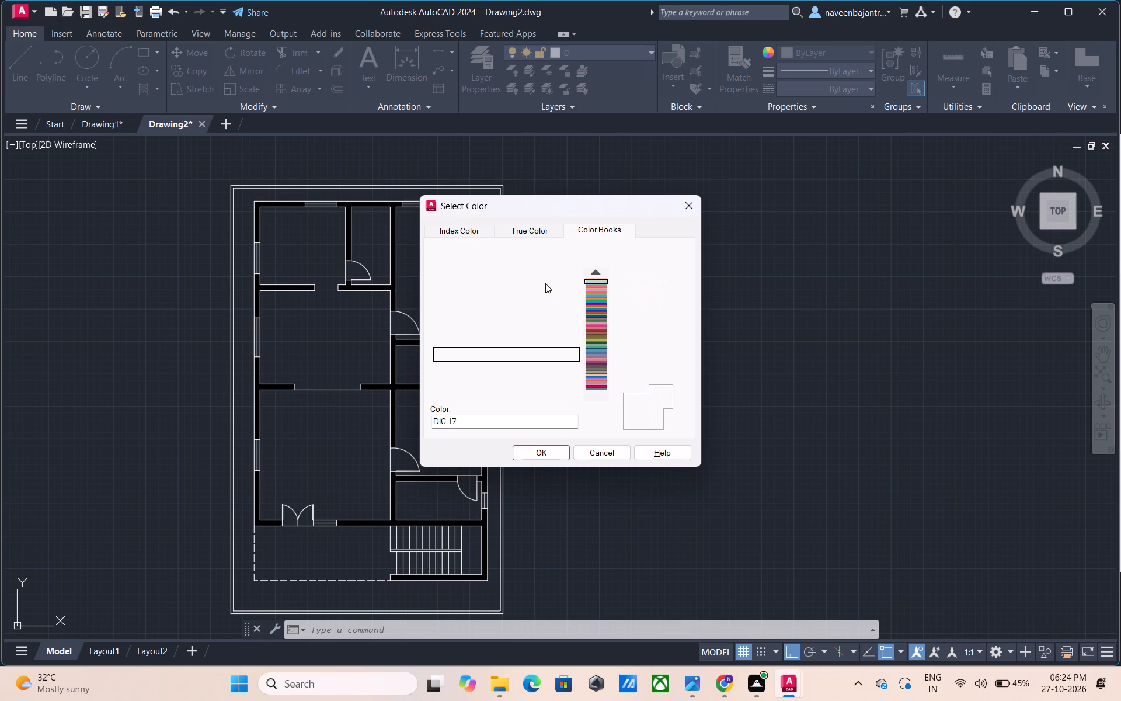
key(Down)
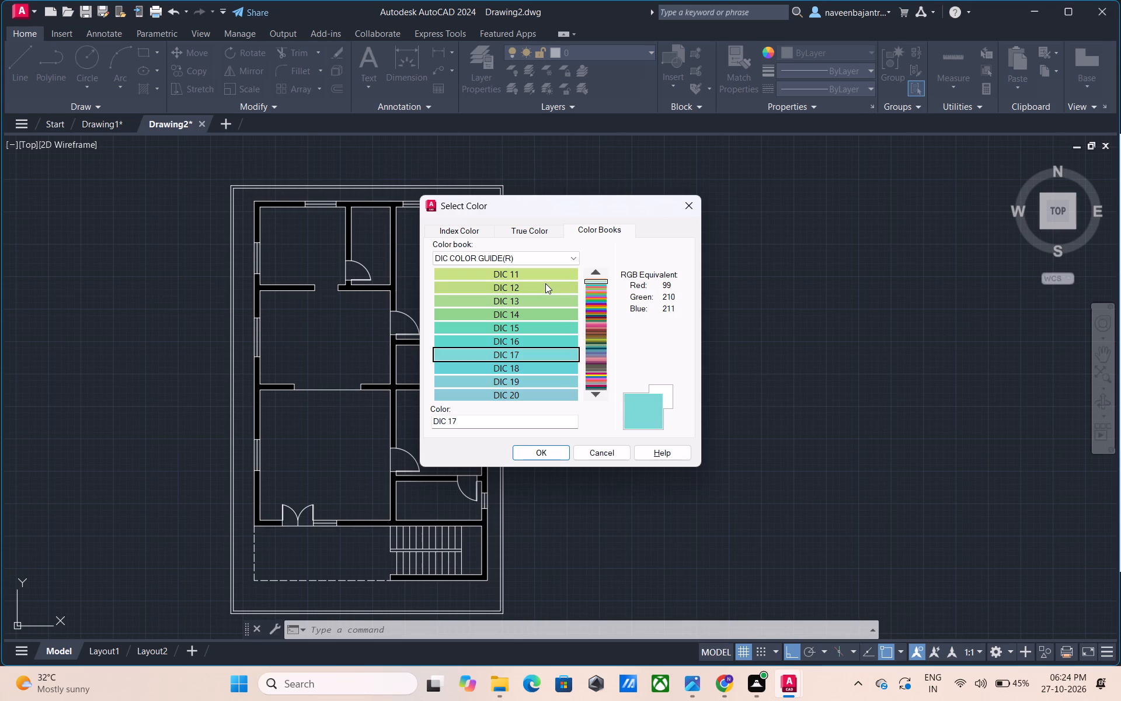
key(Down)
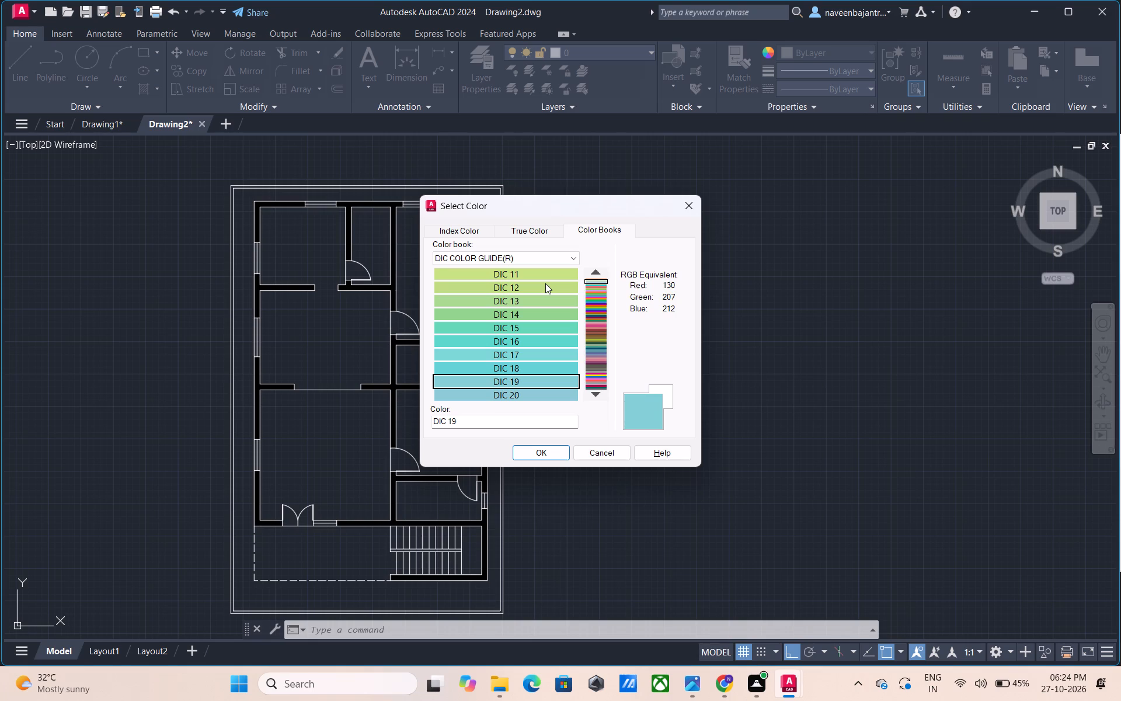
key(Down)
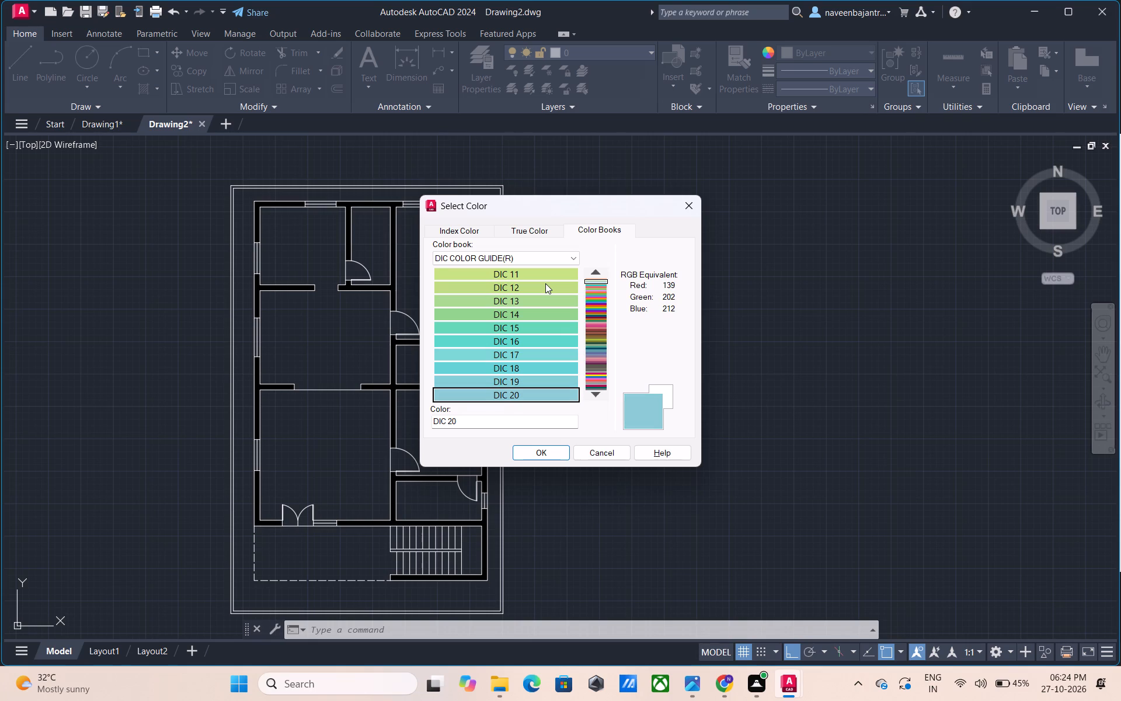
key(Down)
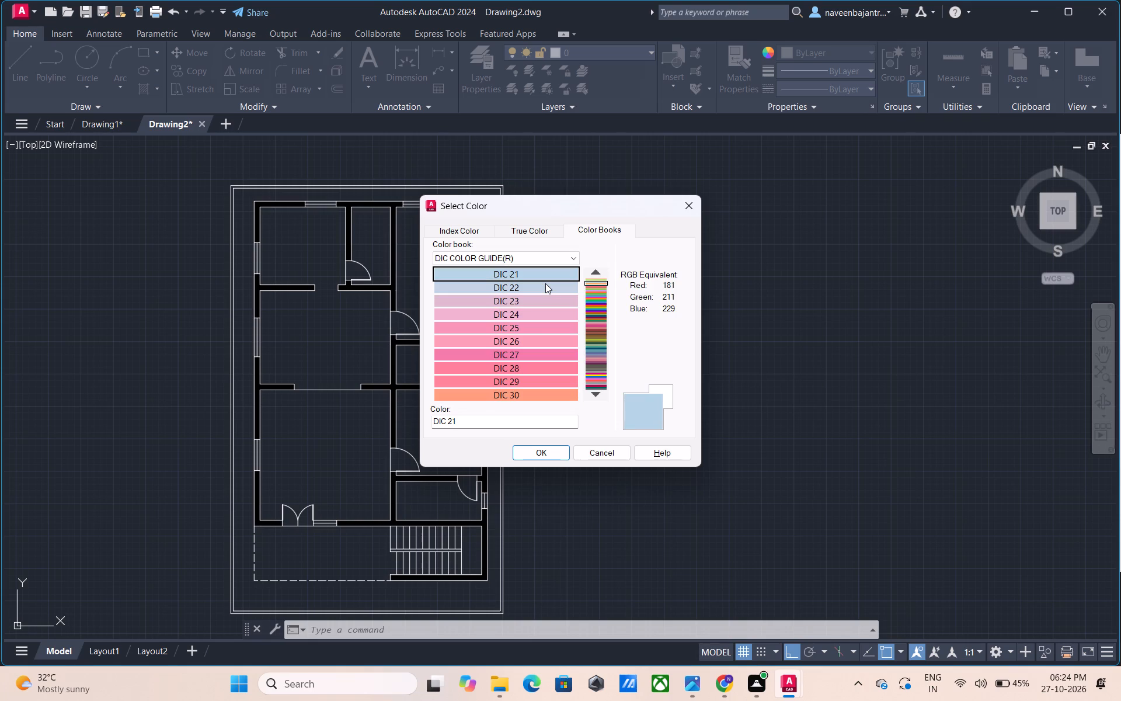
key(Down)
key(Down)
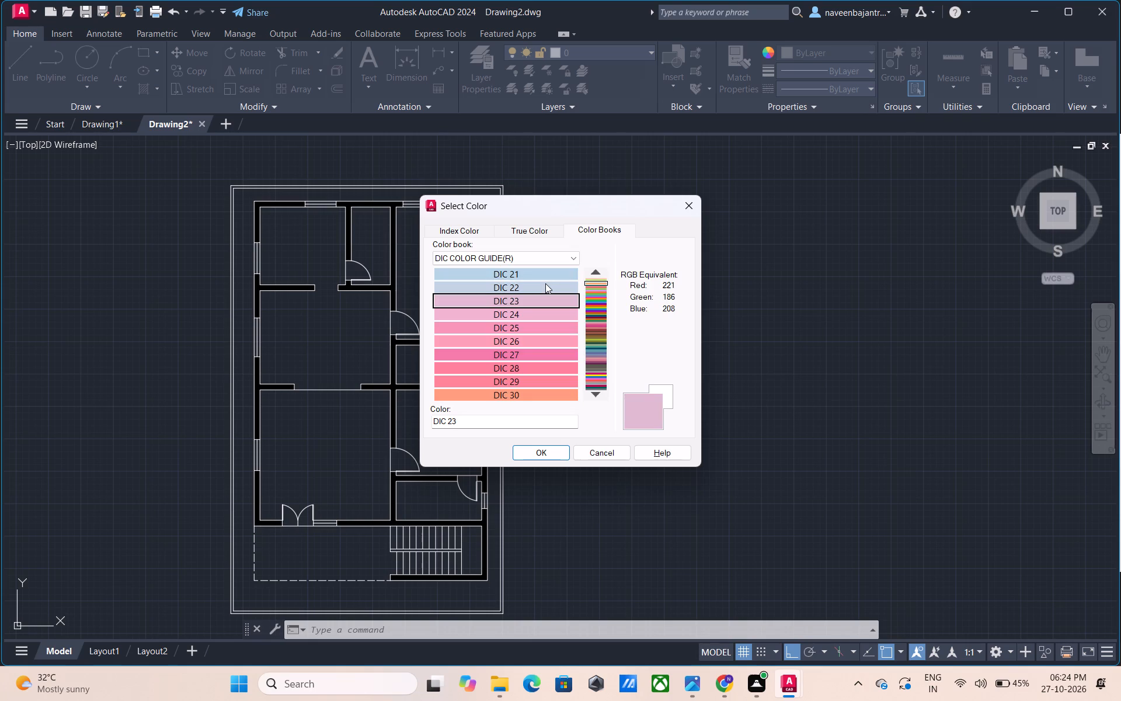
key(Down)
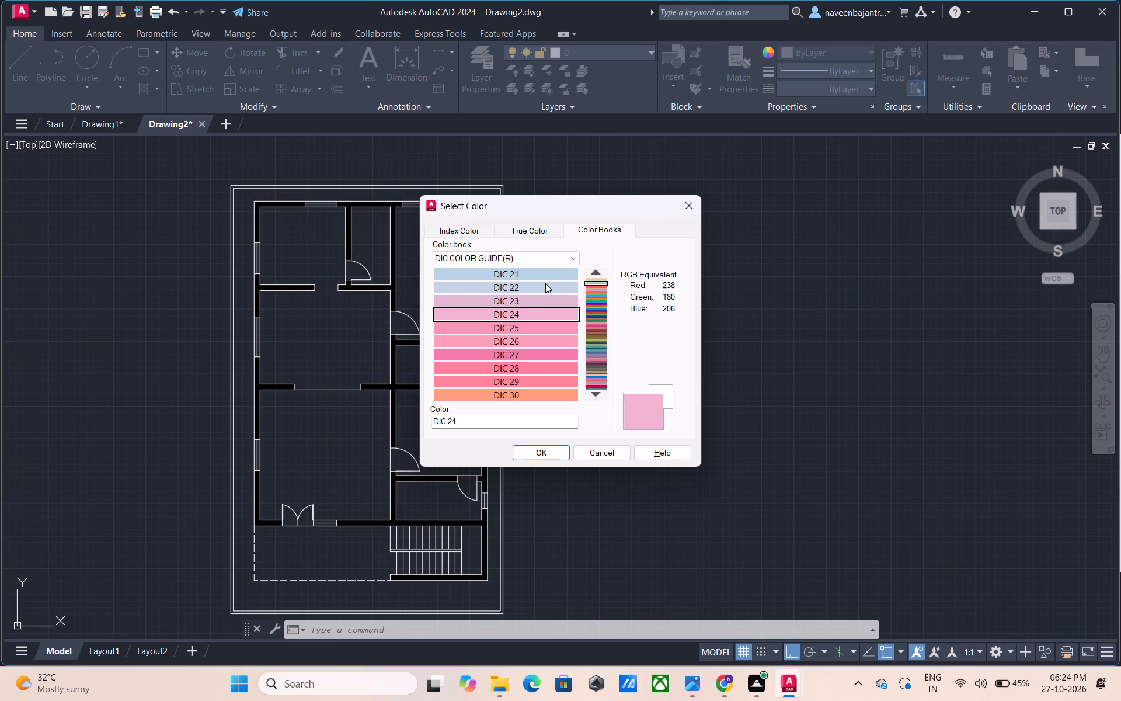
key(Down)
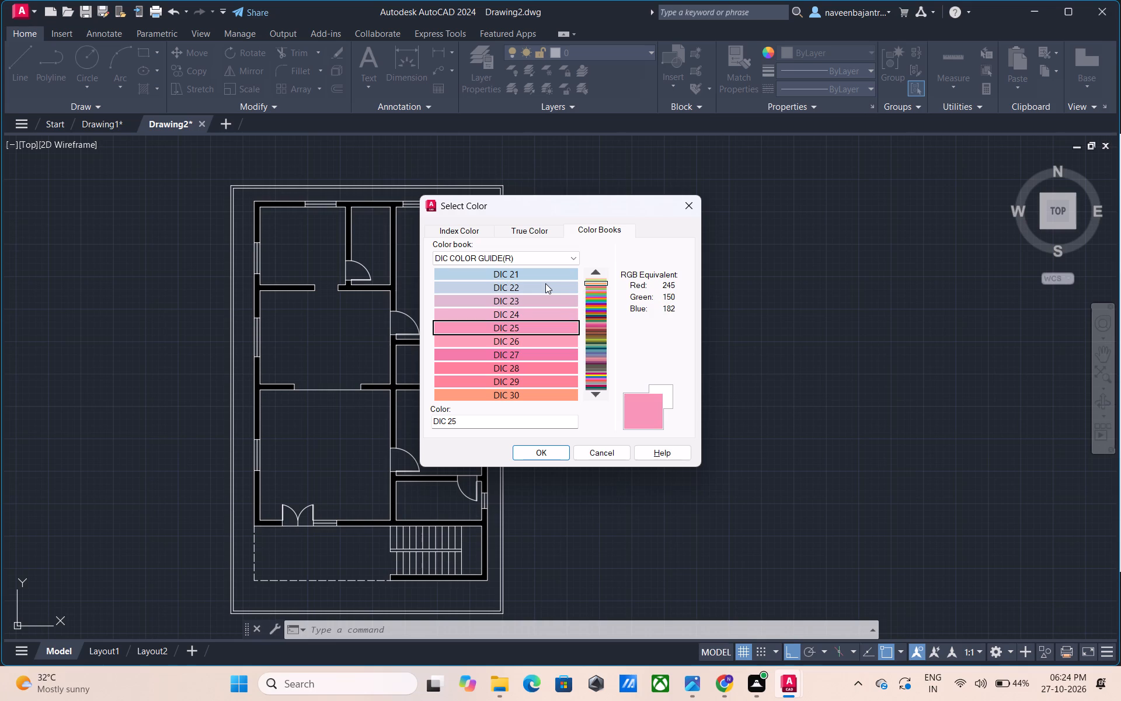
key(Down)
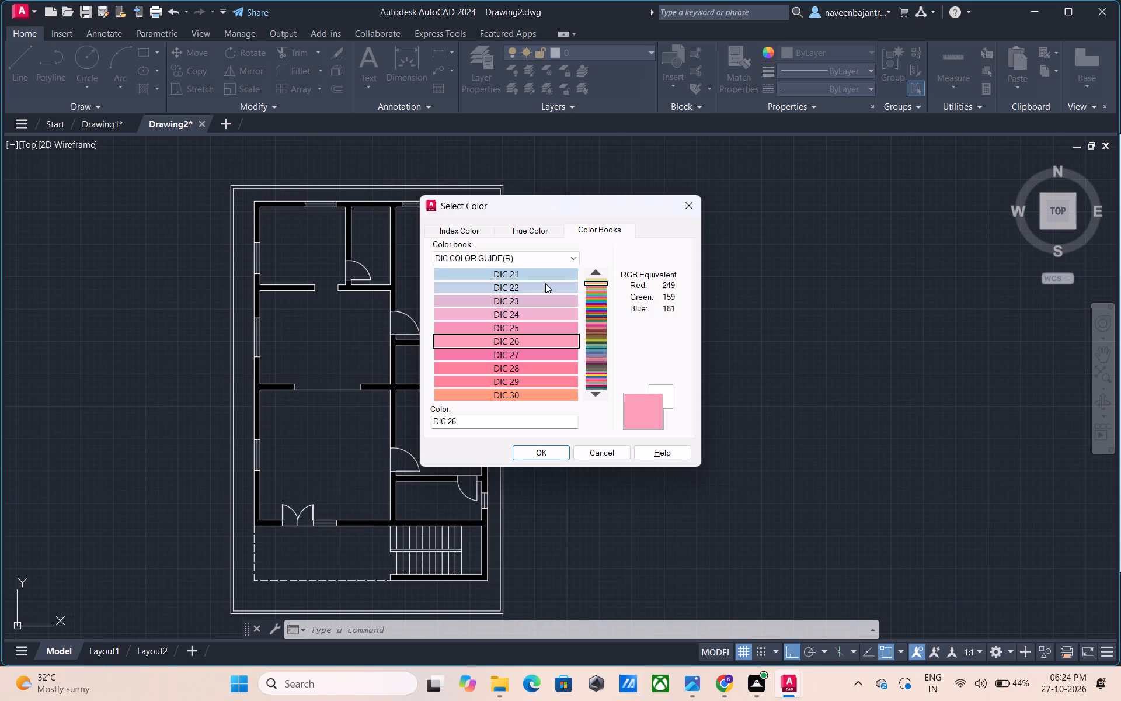
key(Down)
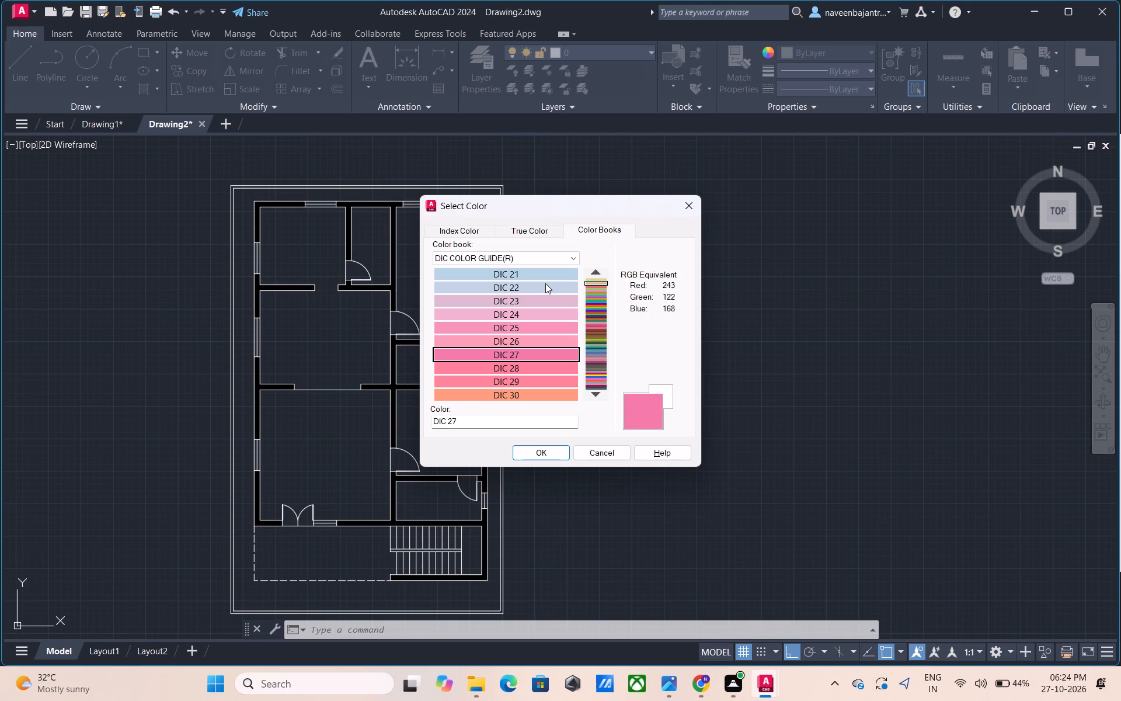
key(Down)
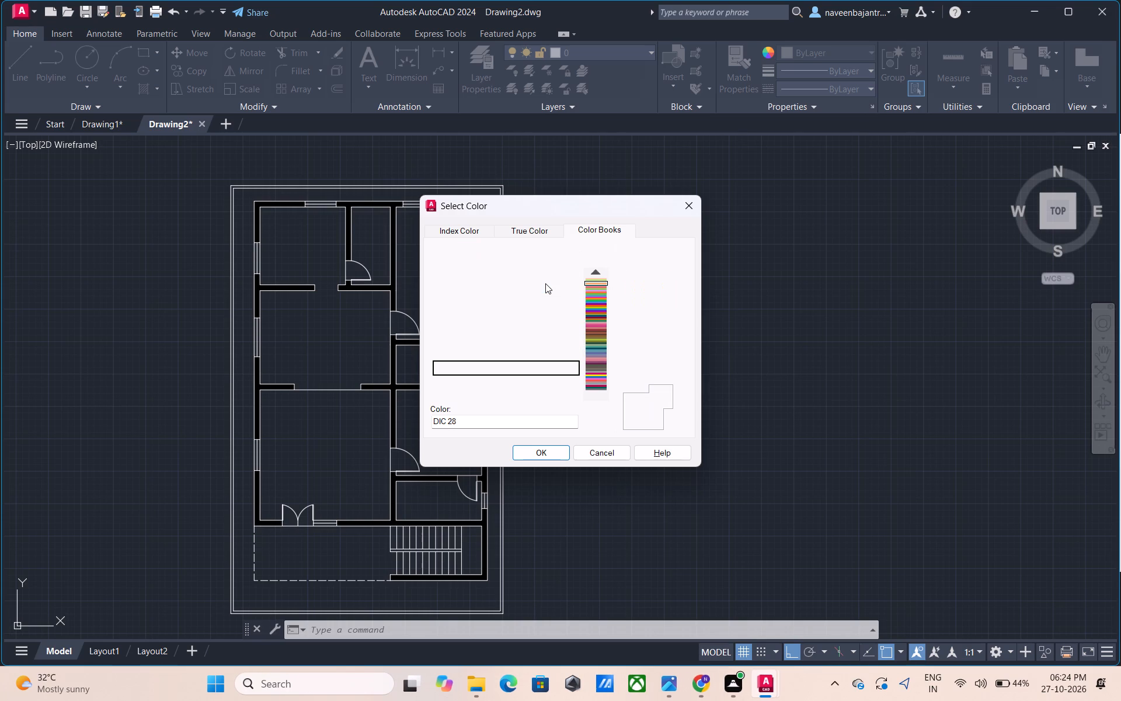
key(Down)
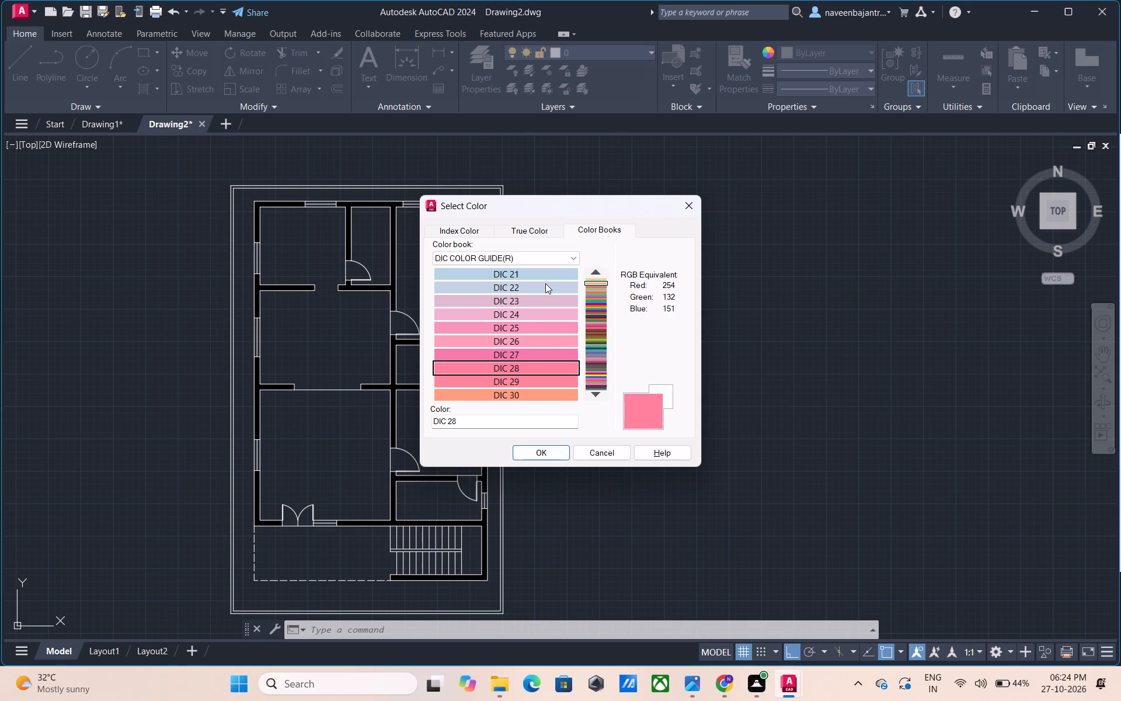
key(Down)
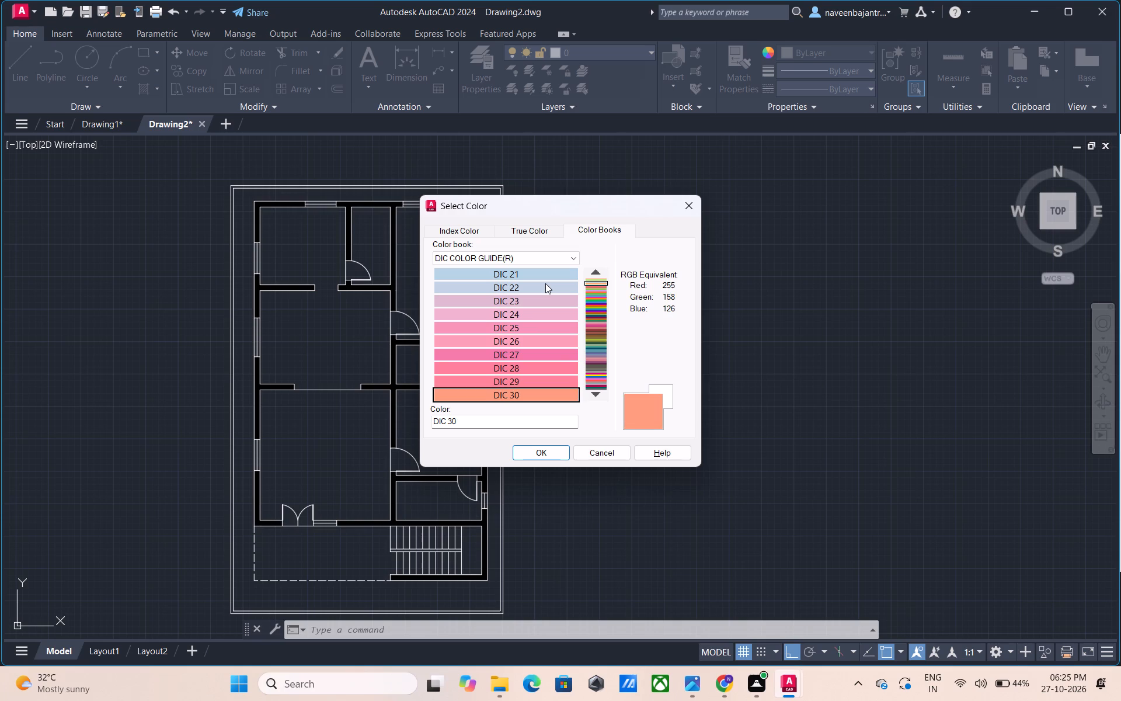
key(Down)
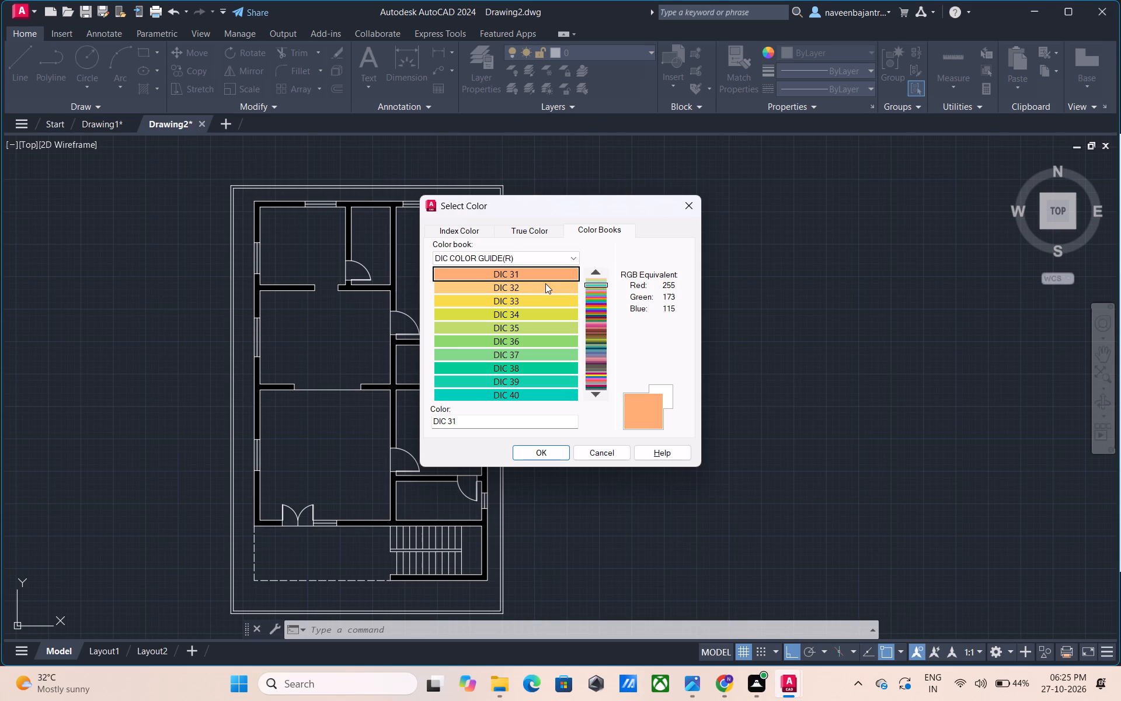
key(Down)
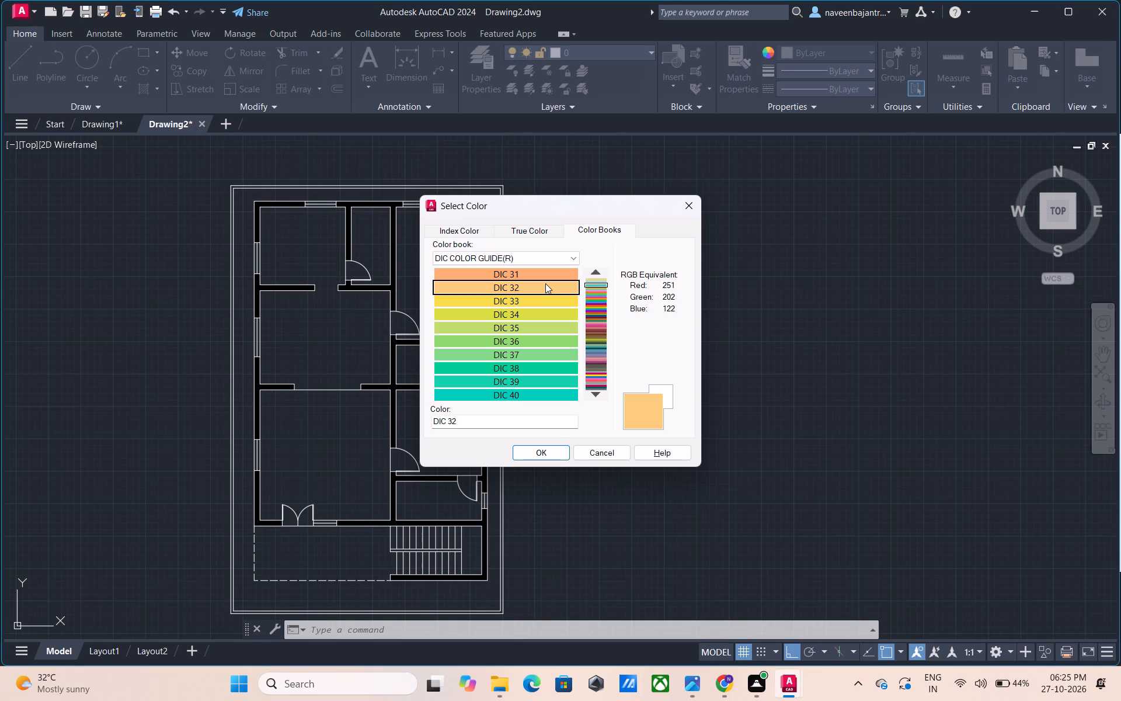
Continue browsing the DIC COLOR GUIDE(R) color book for an object color, going through the swatches from DIC 33 to DIC 70.
key(Down)
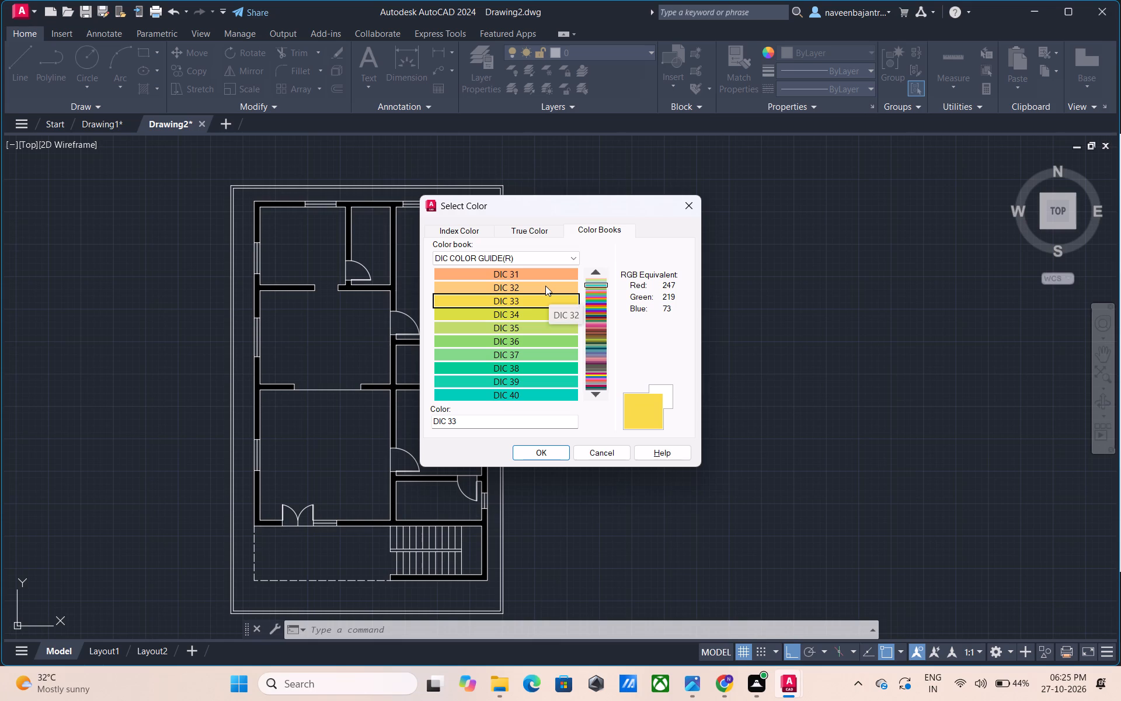
key(Down)
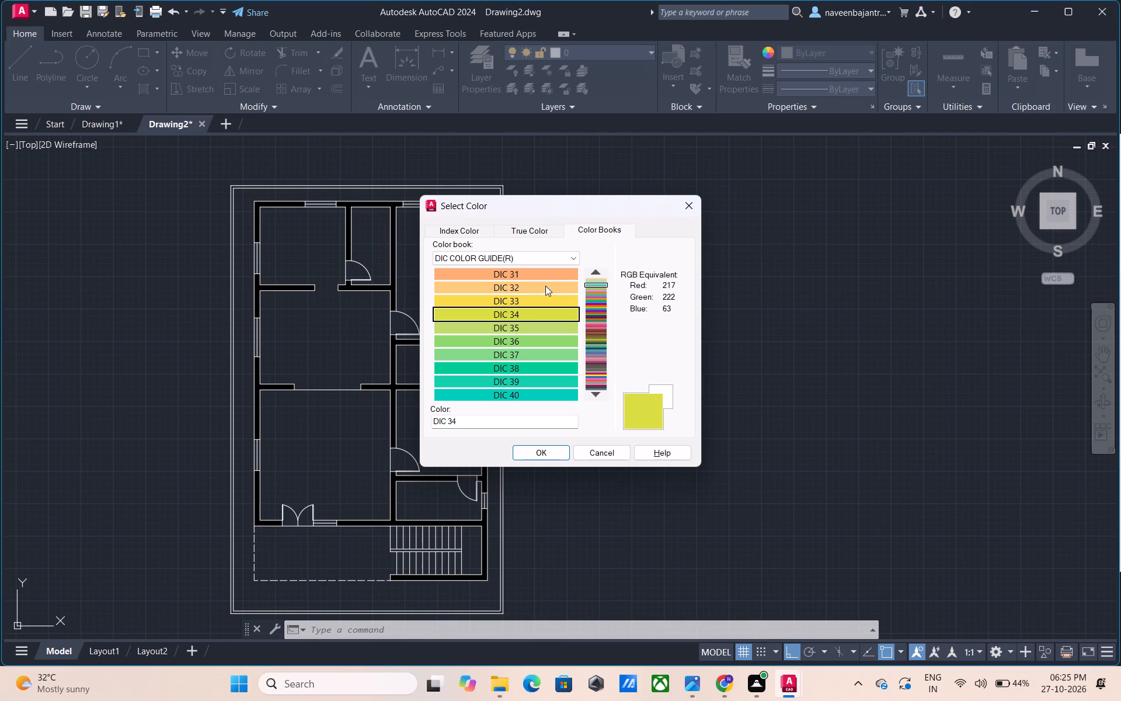
key(Down)
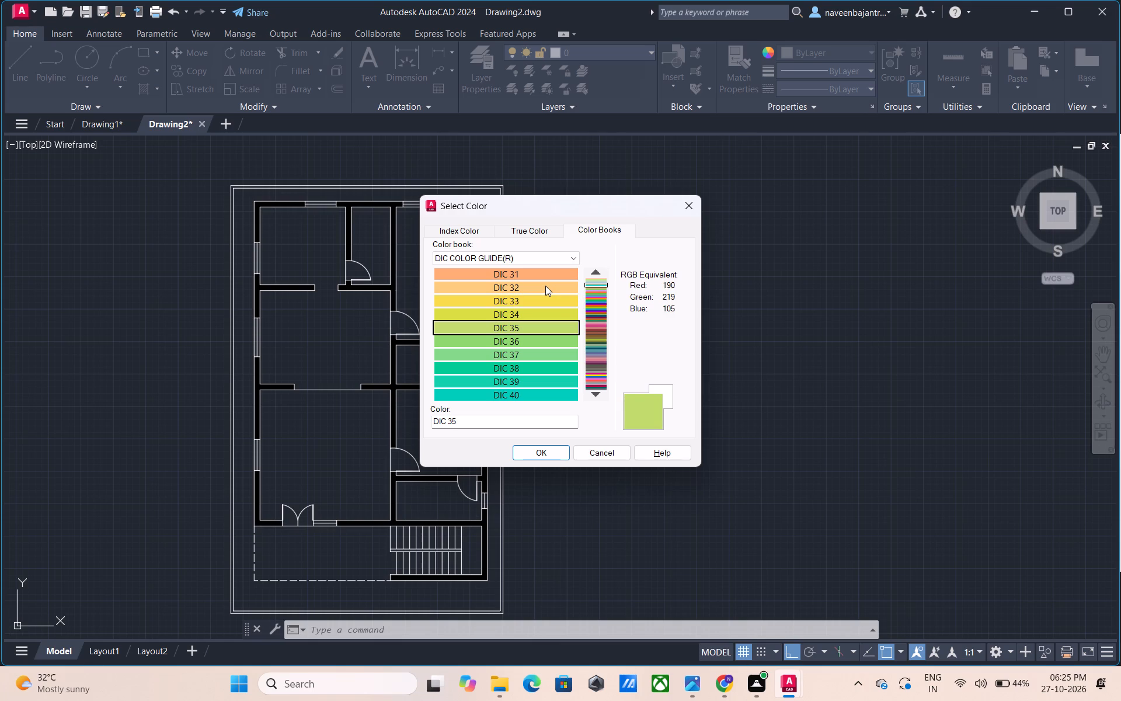
key(Down)
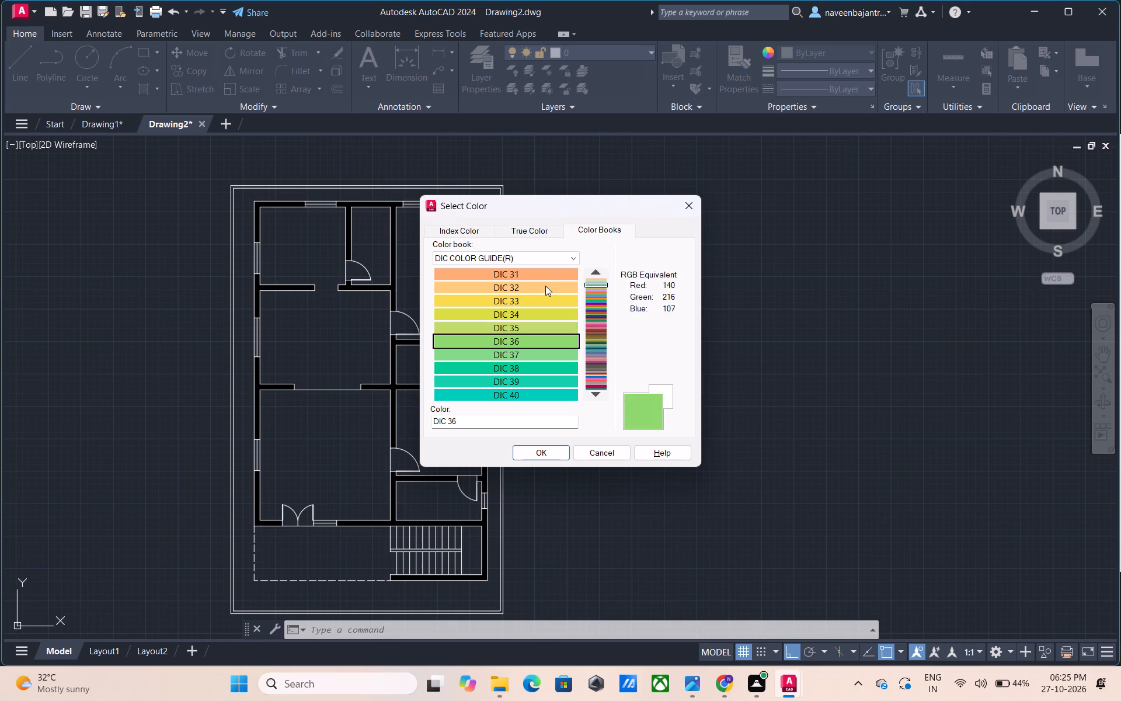
key(Down)
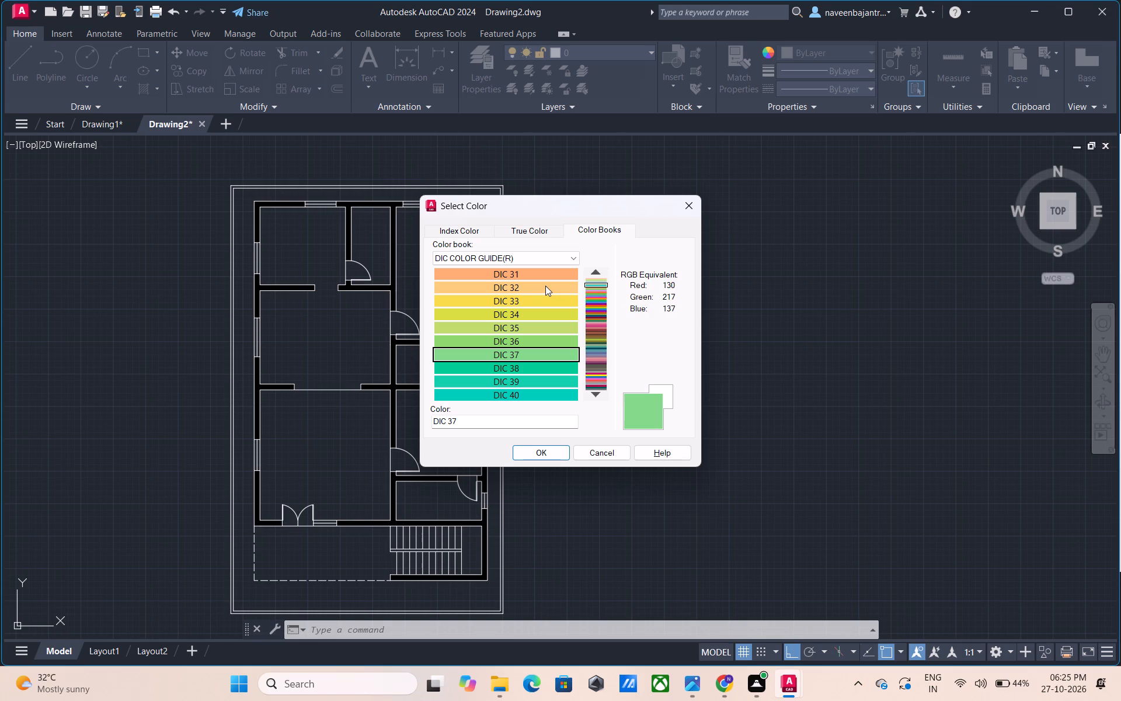
key(Down)
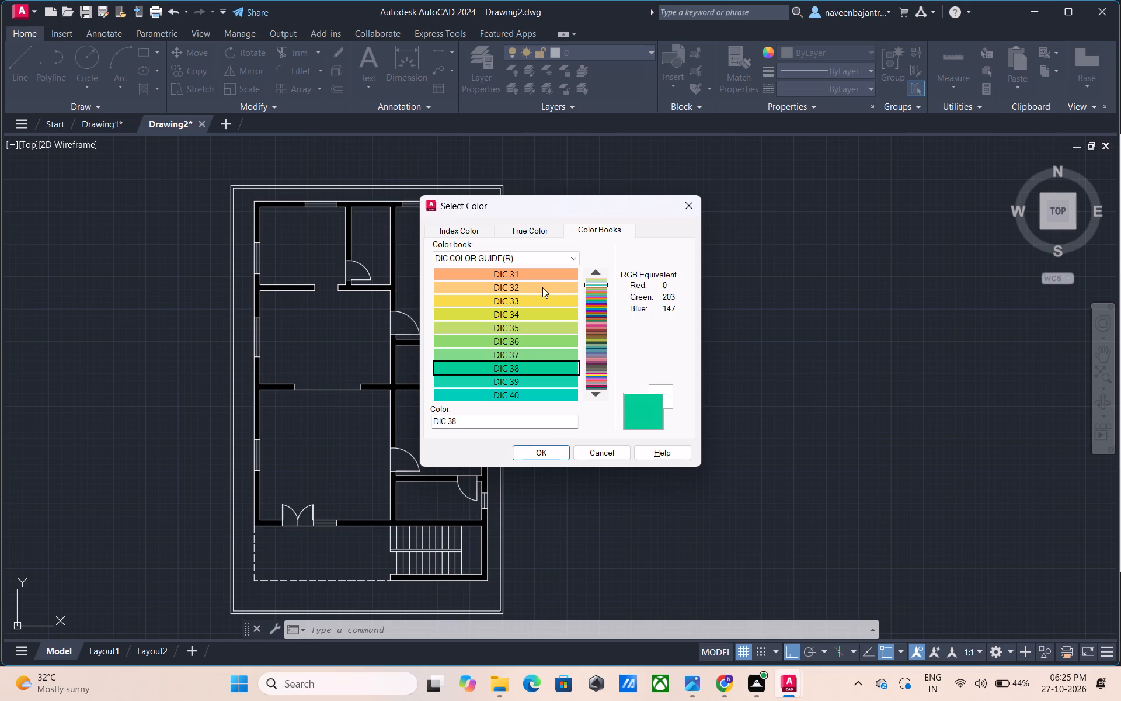
key(Down)
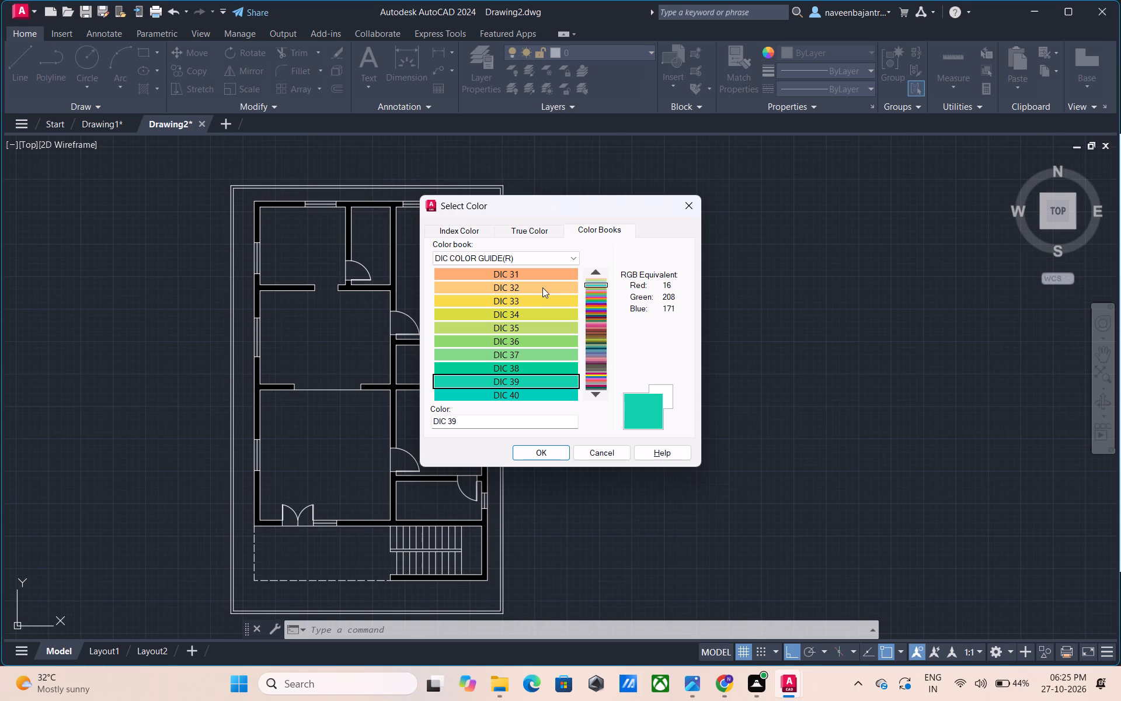
key(Down)
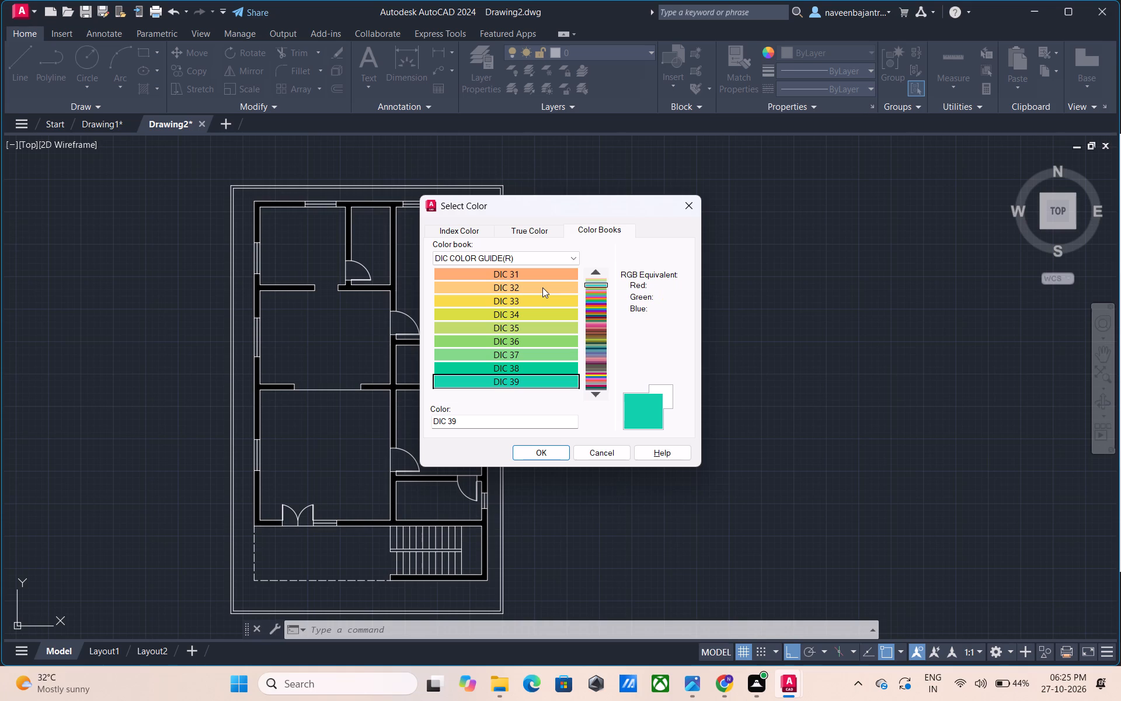
key(Down)
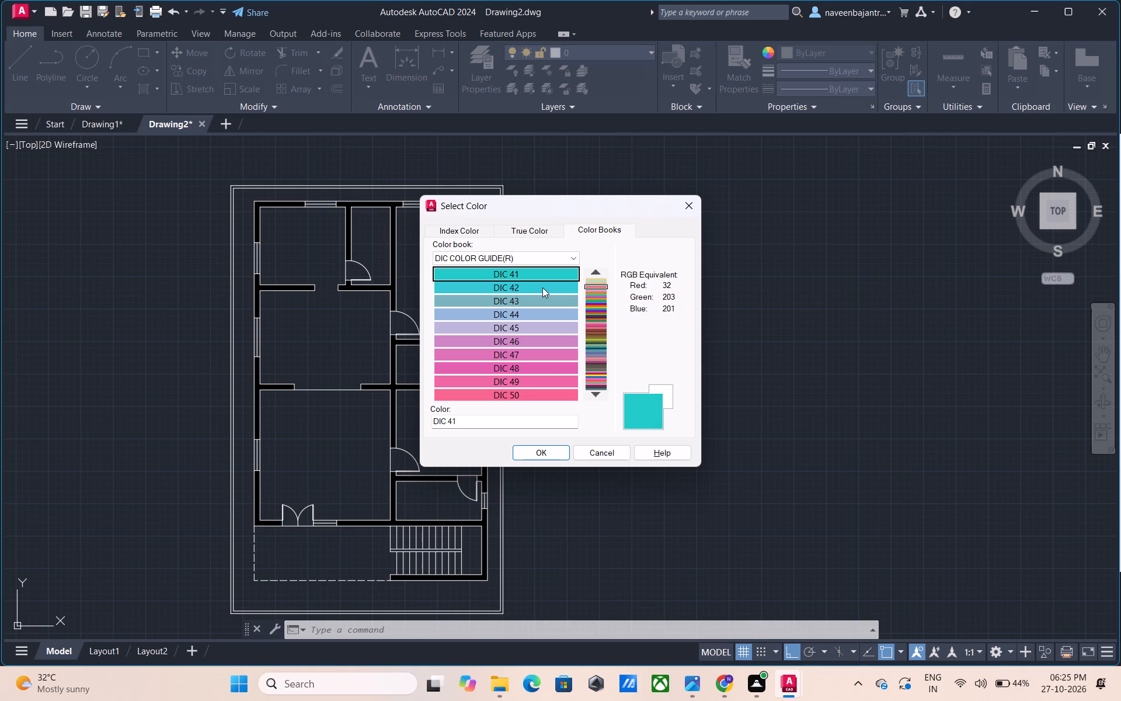
key(Down)
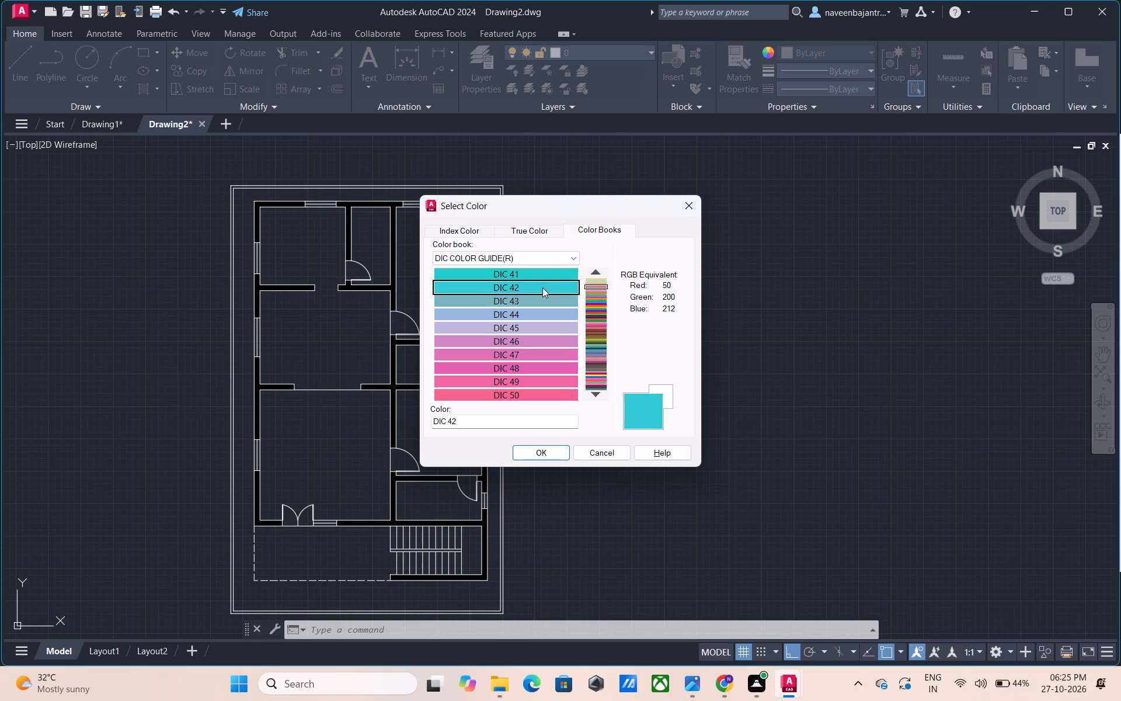
key(Down)
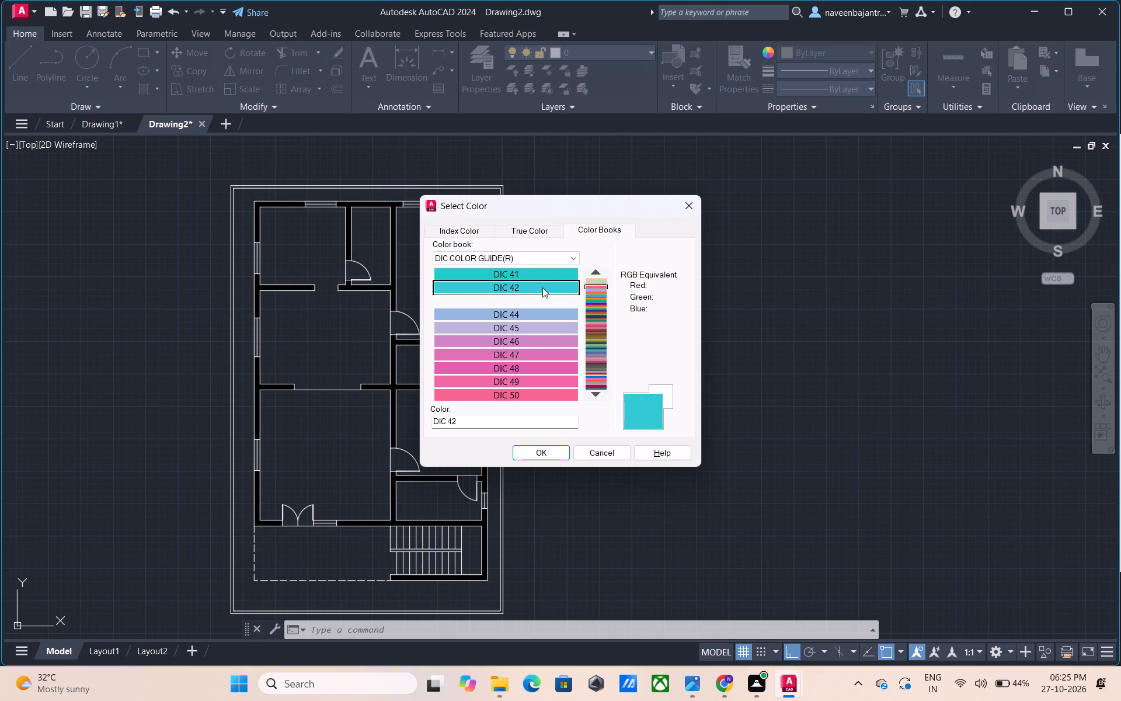
key(Down)
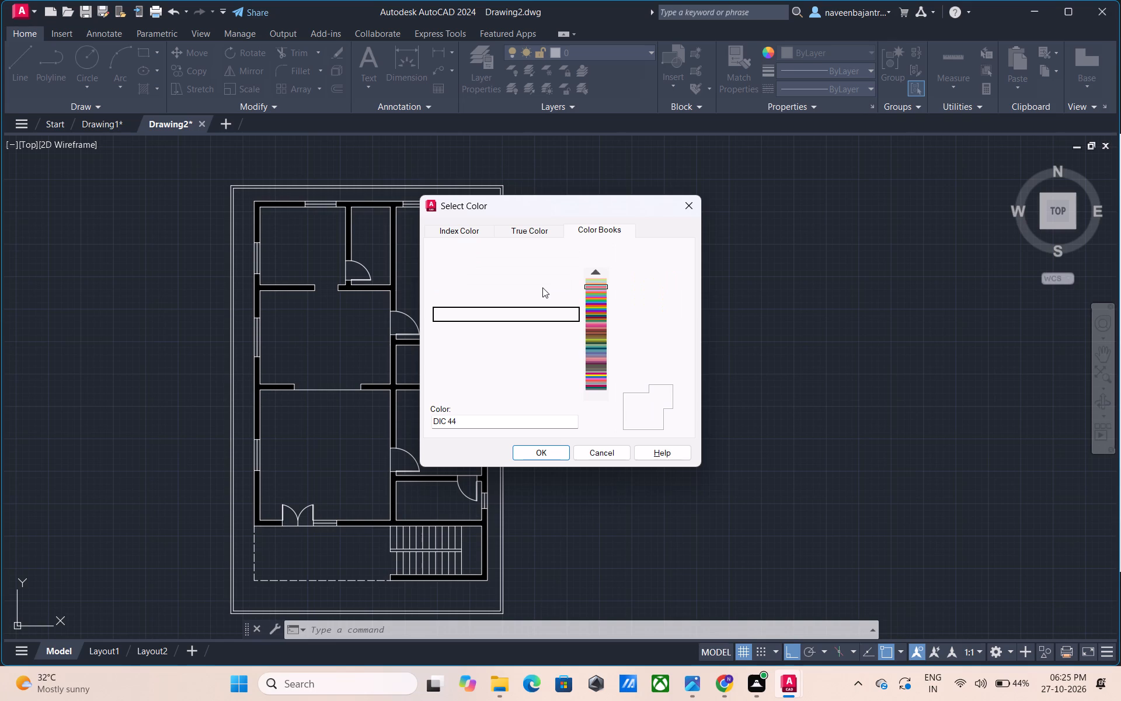
key(Down)
key(Down)
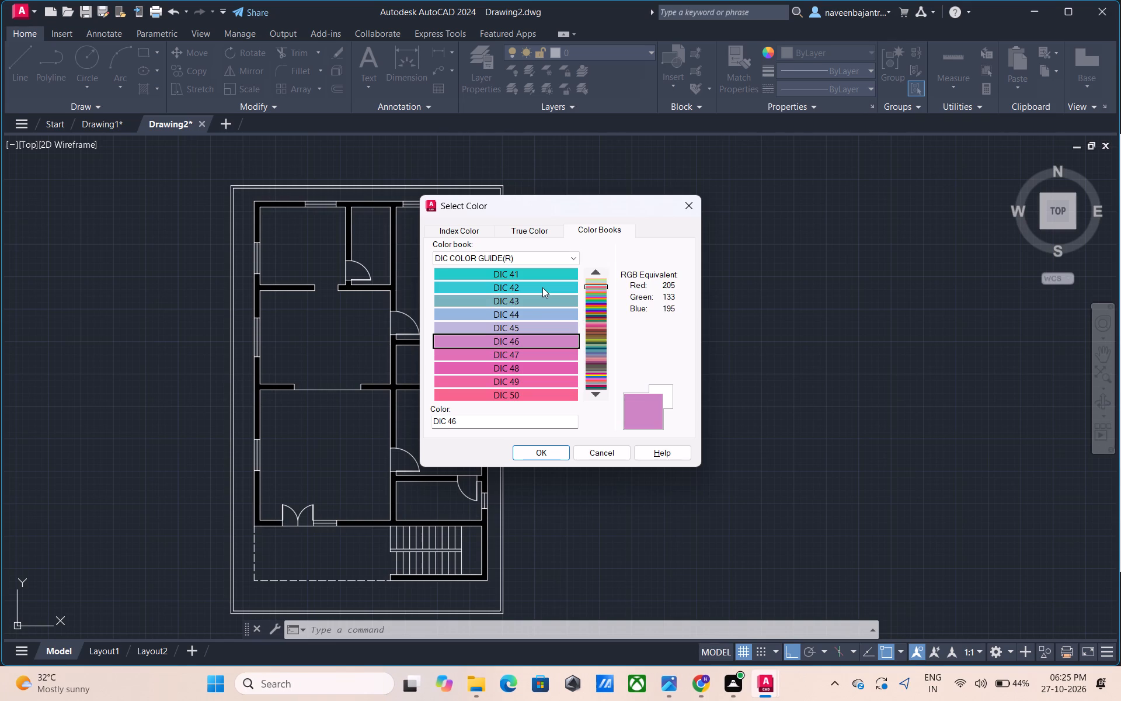
key(Down)
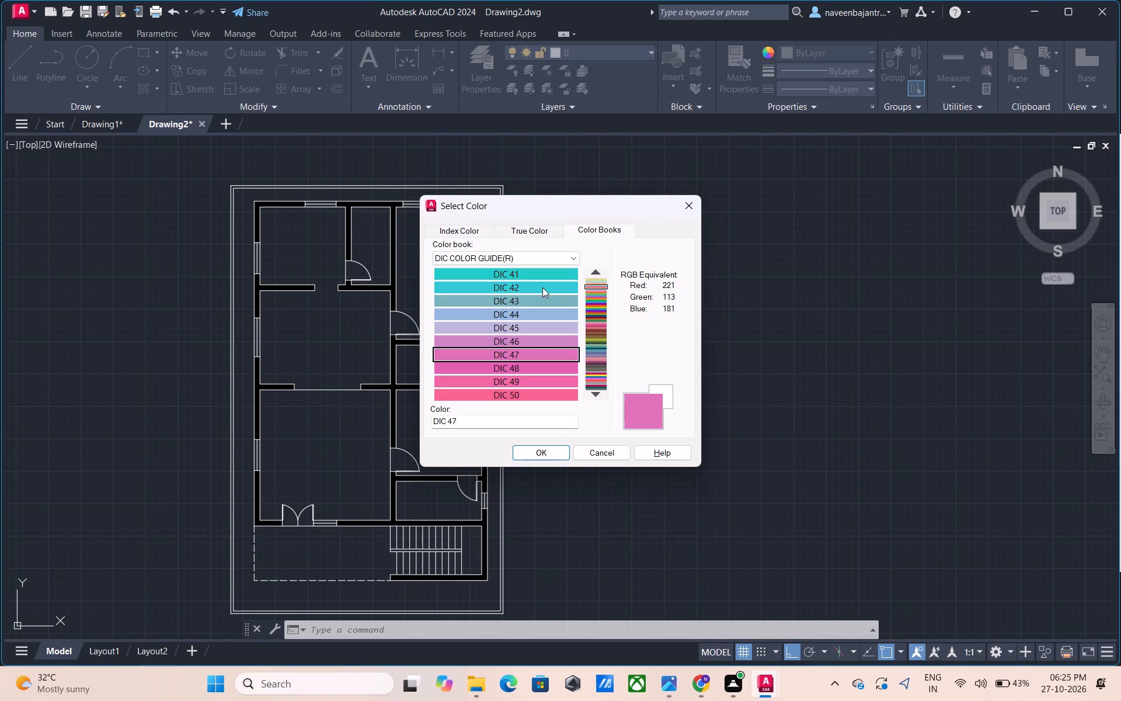
key(Down)
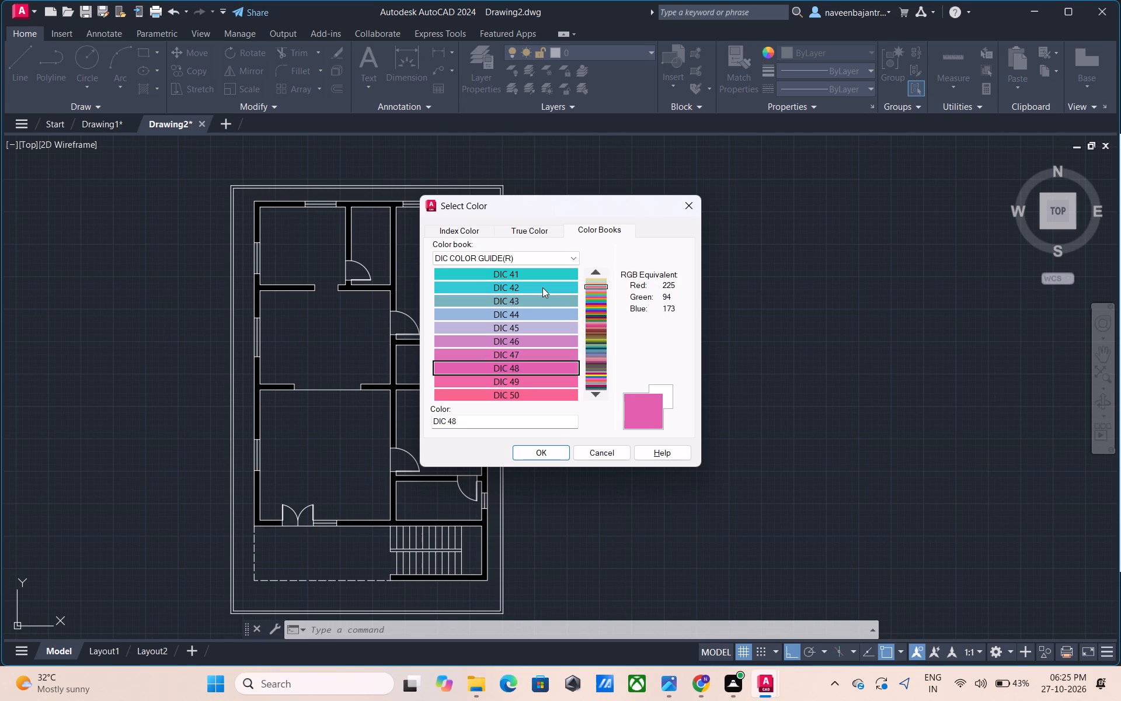
key(Down)
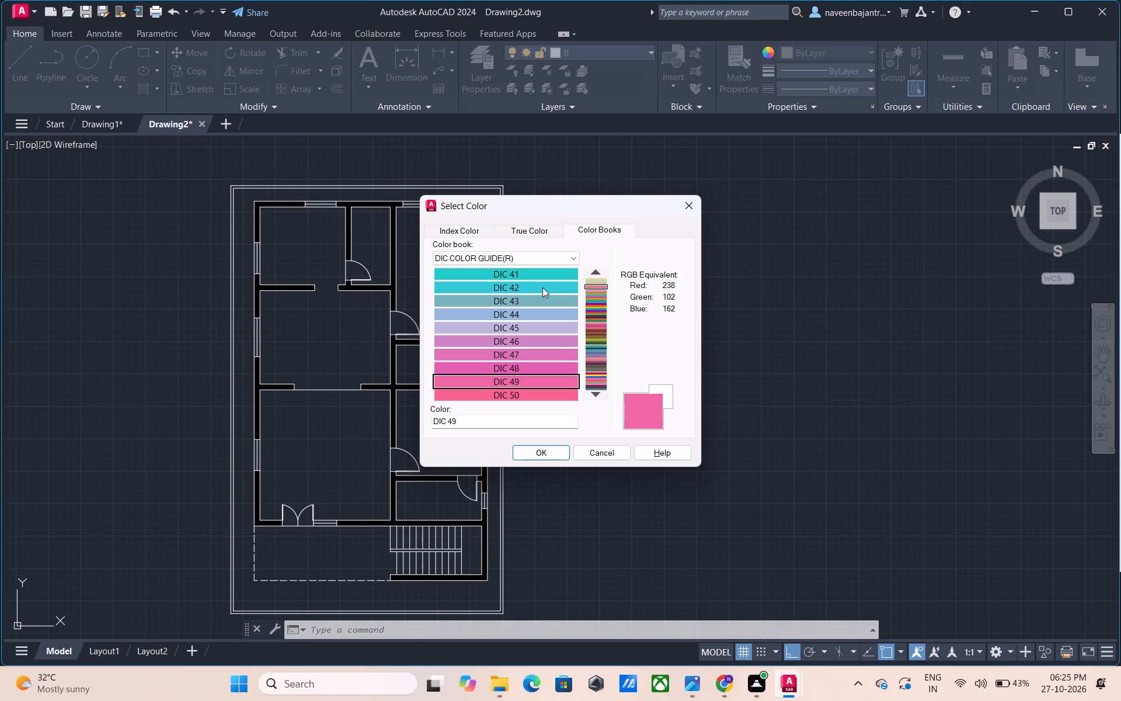
key(Down)
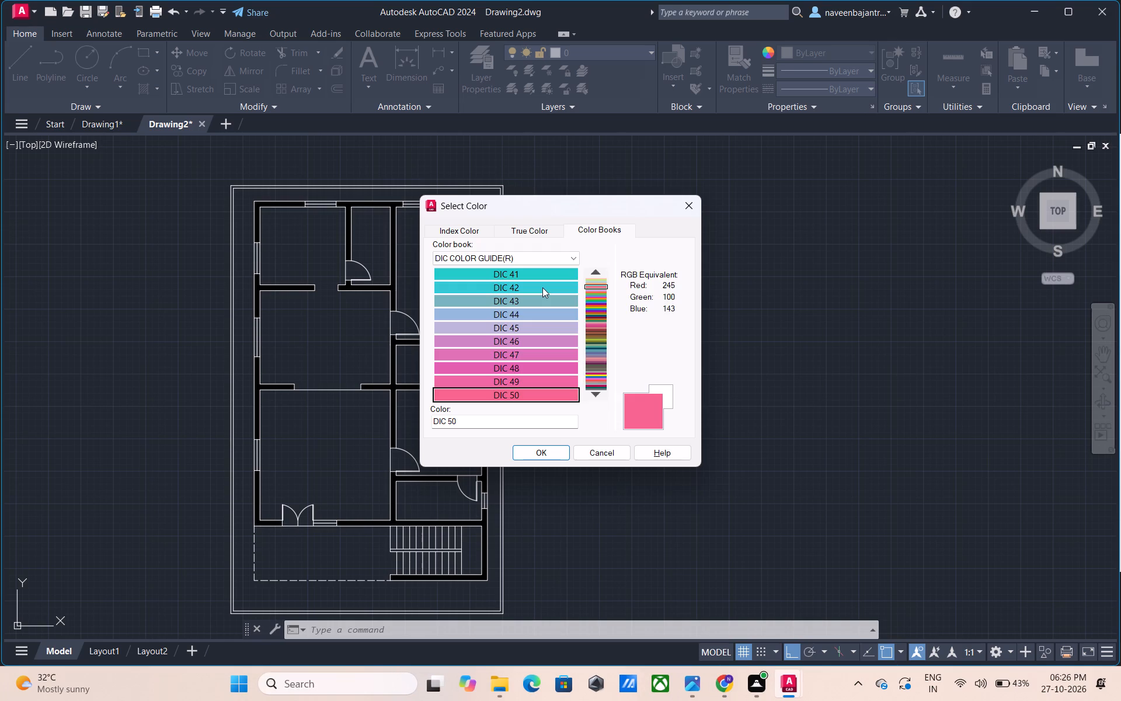
key(Down)
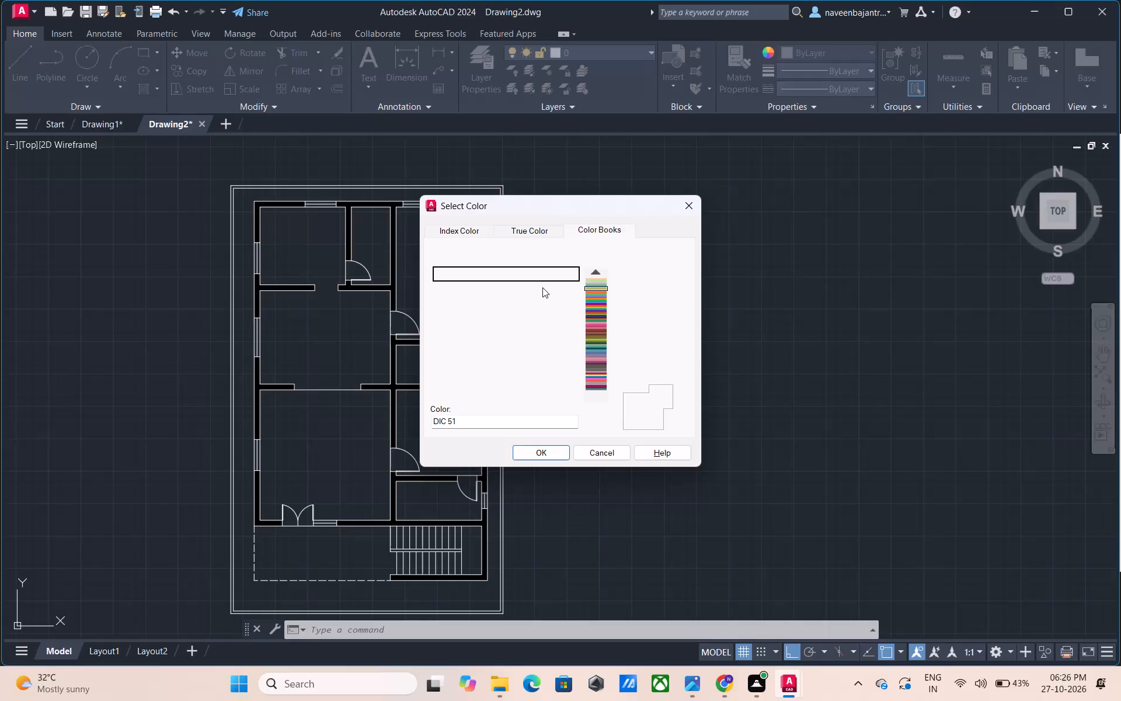
key(Down)
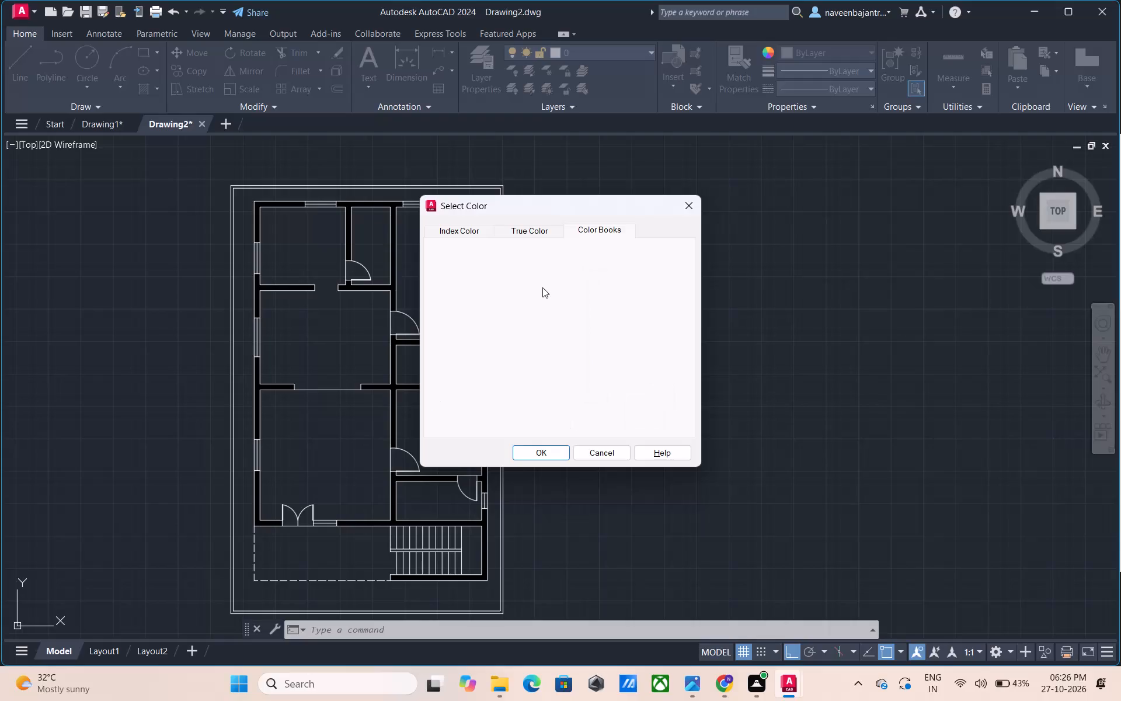
key(Down)
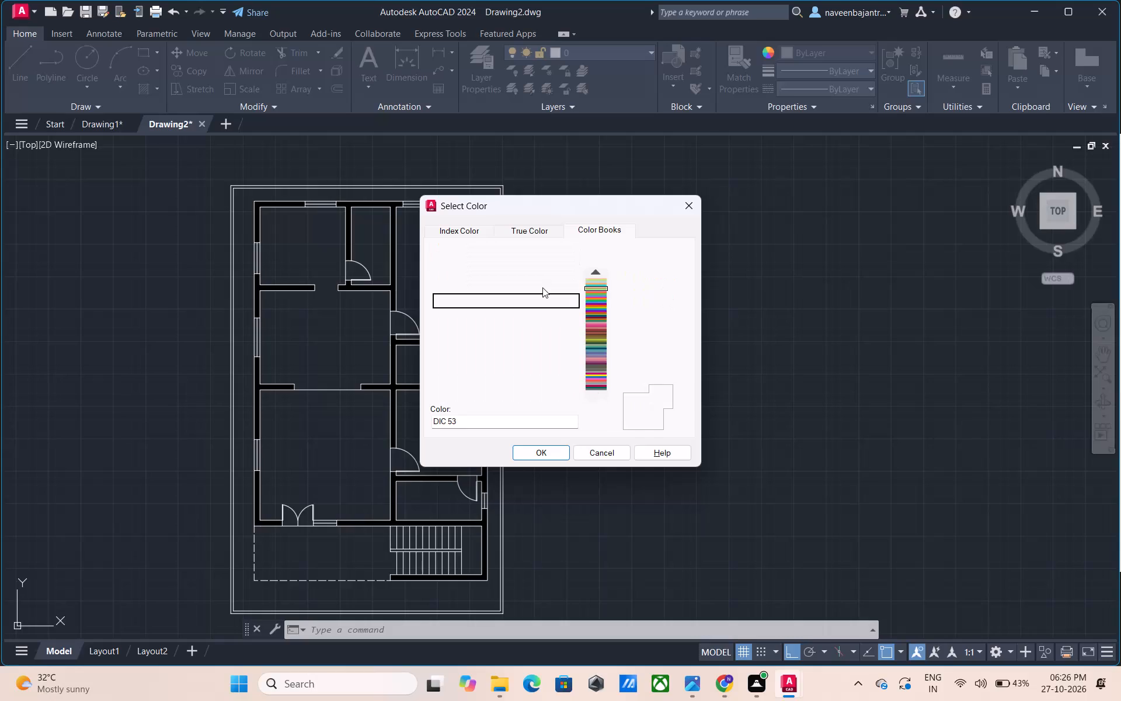
key(Down)
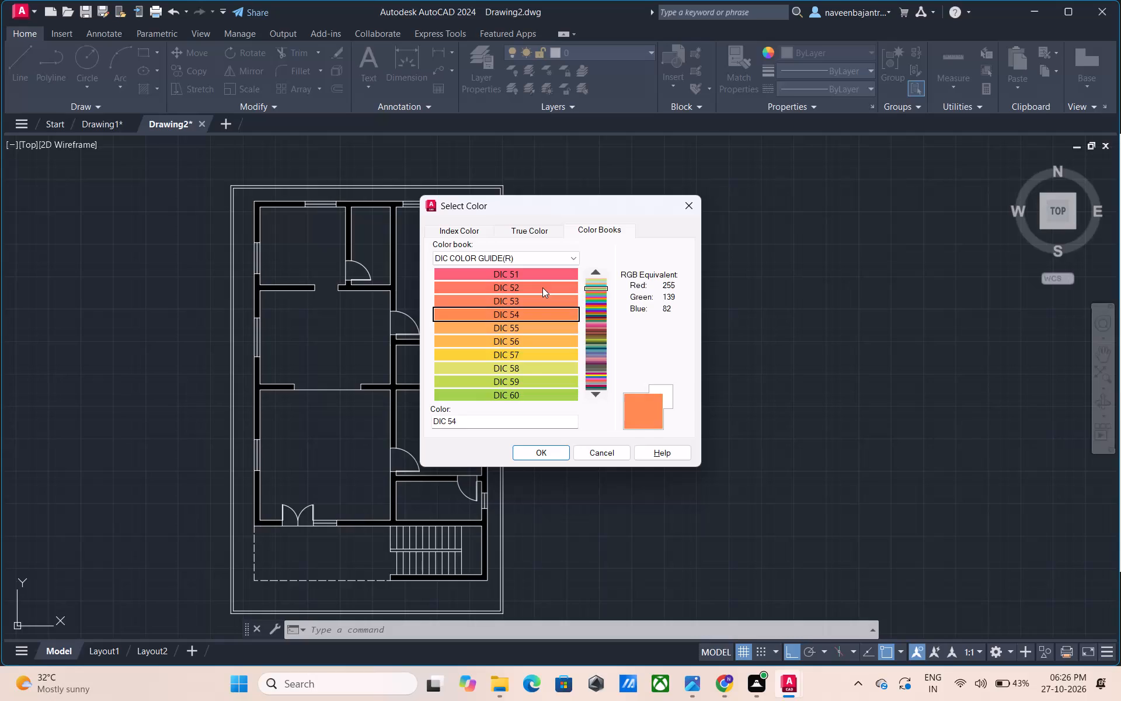
key(Down)
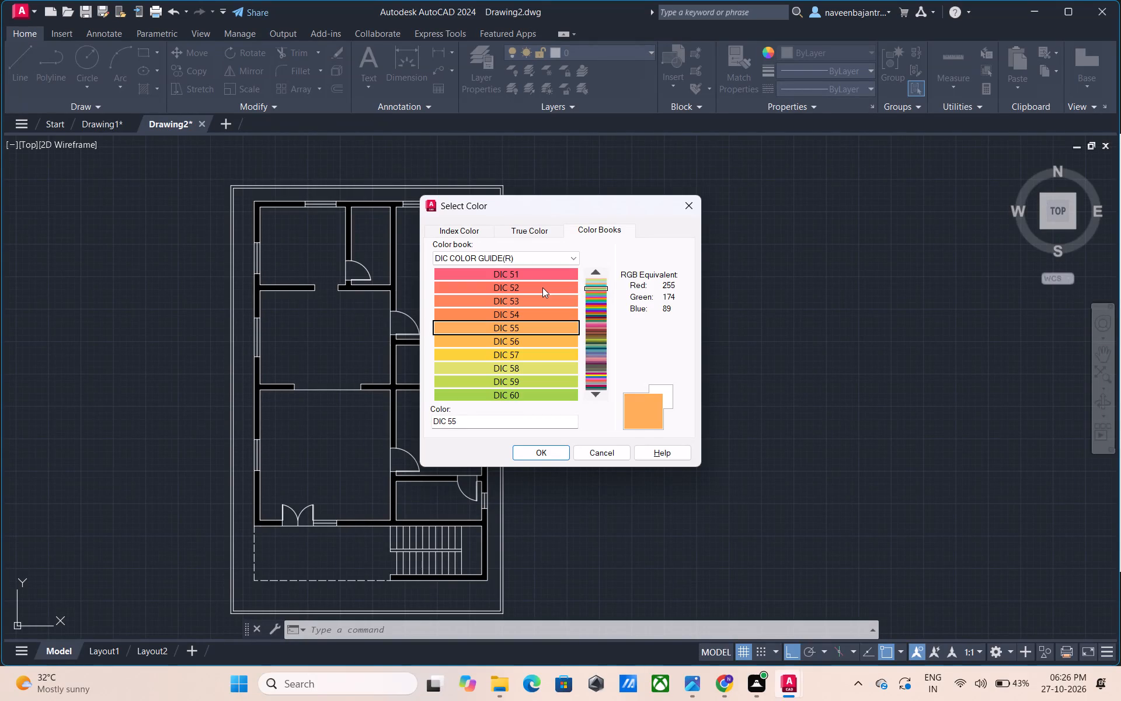
key(Down)
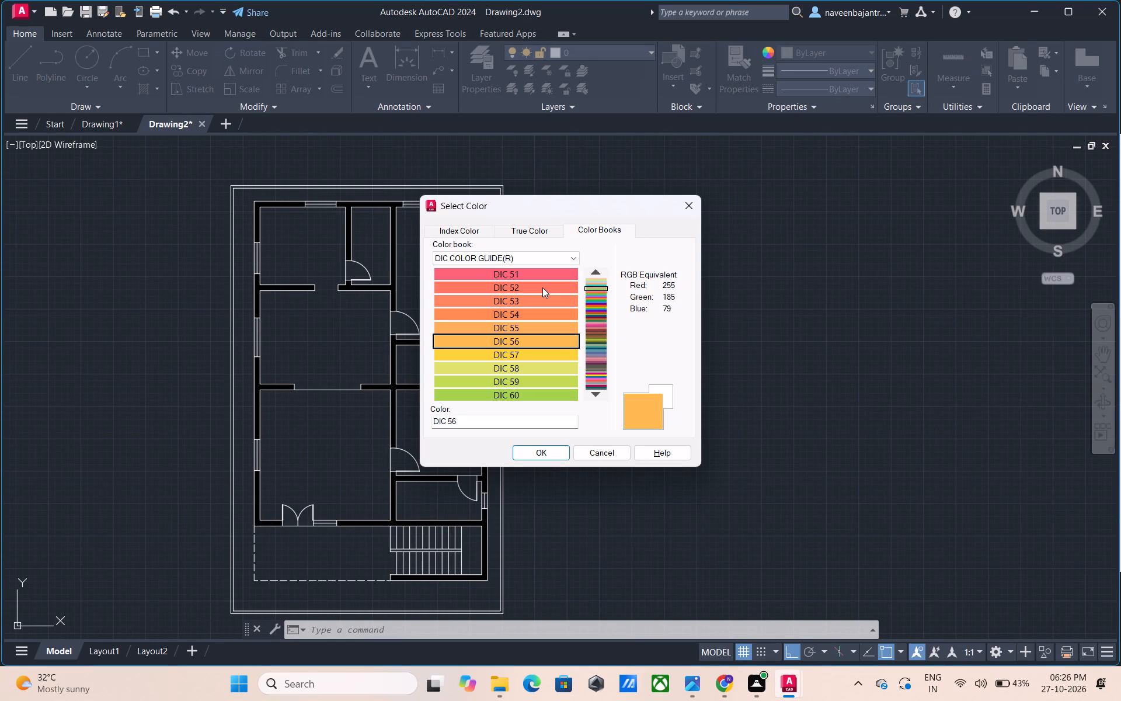
key(Down)
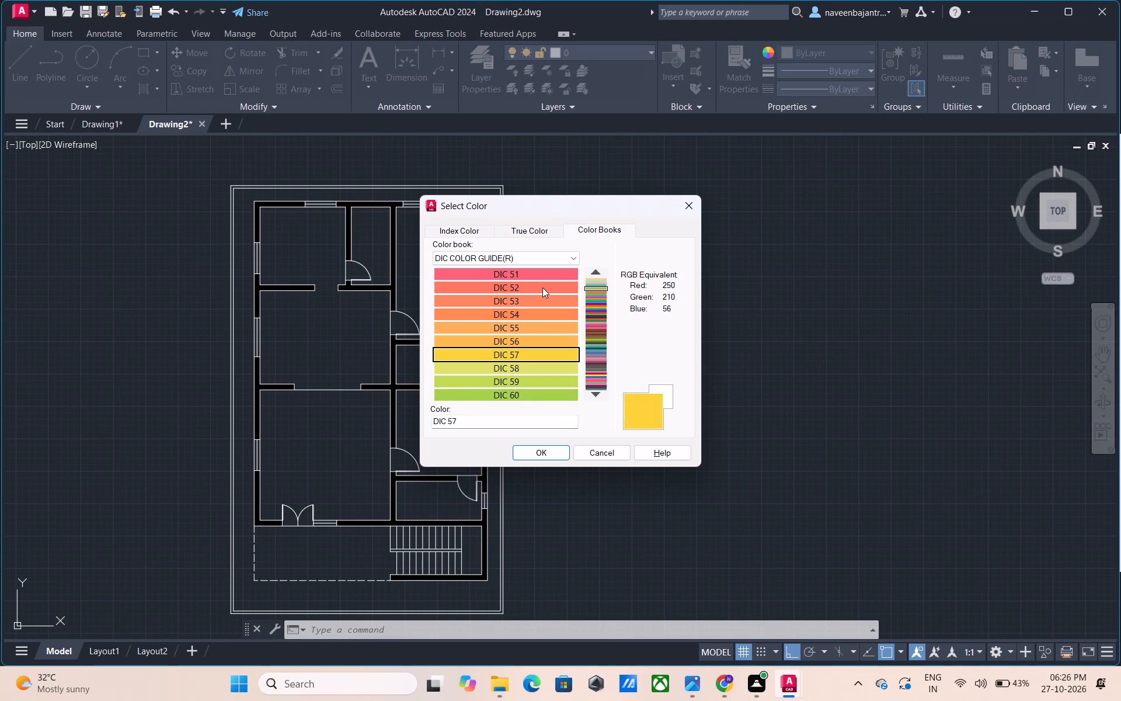
key(Down)
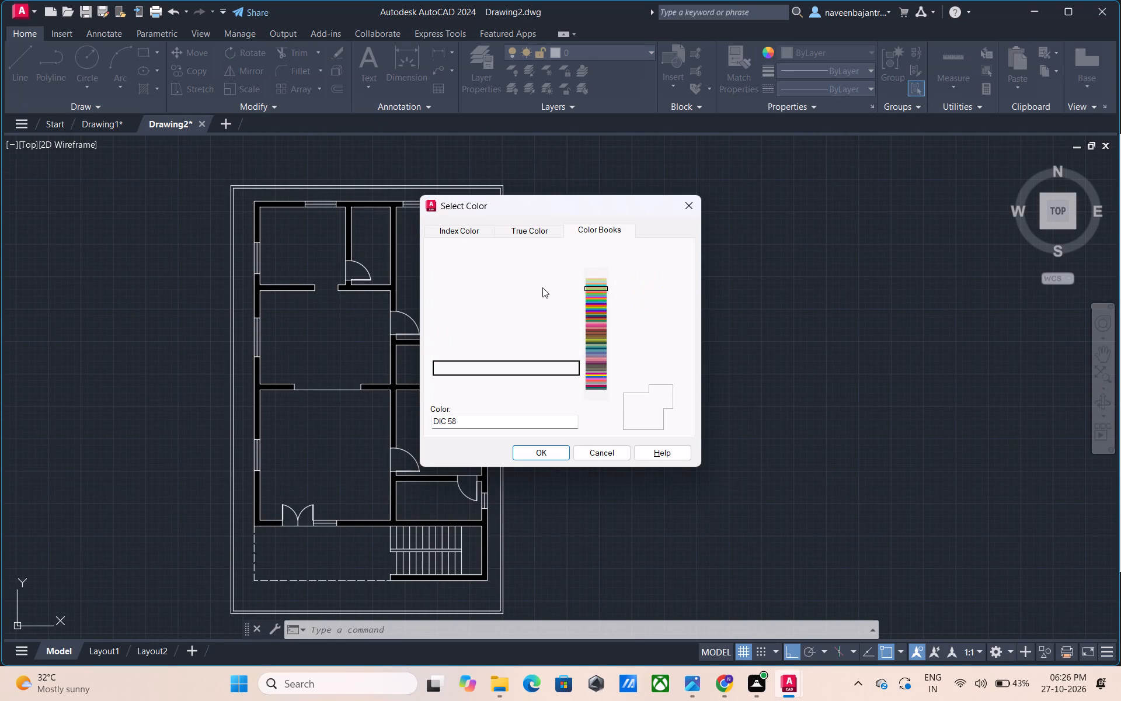
key(Down)
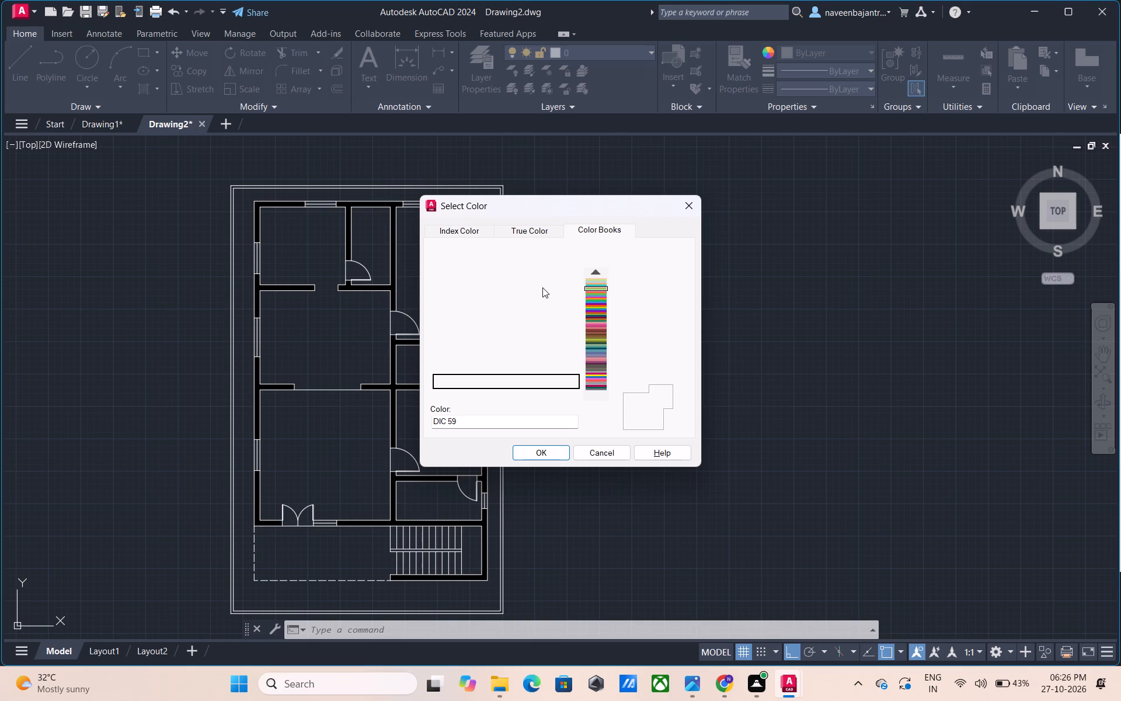
key(Down)
key(Down)
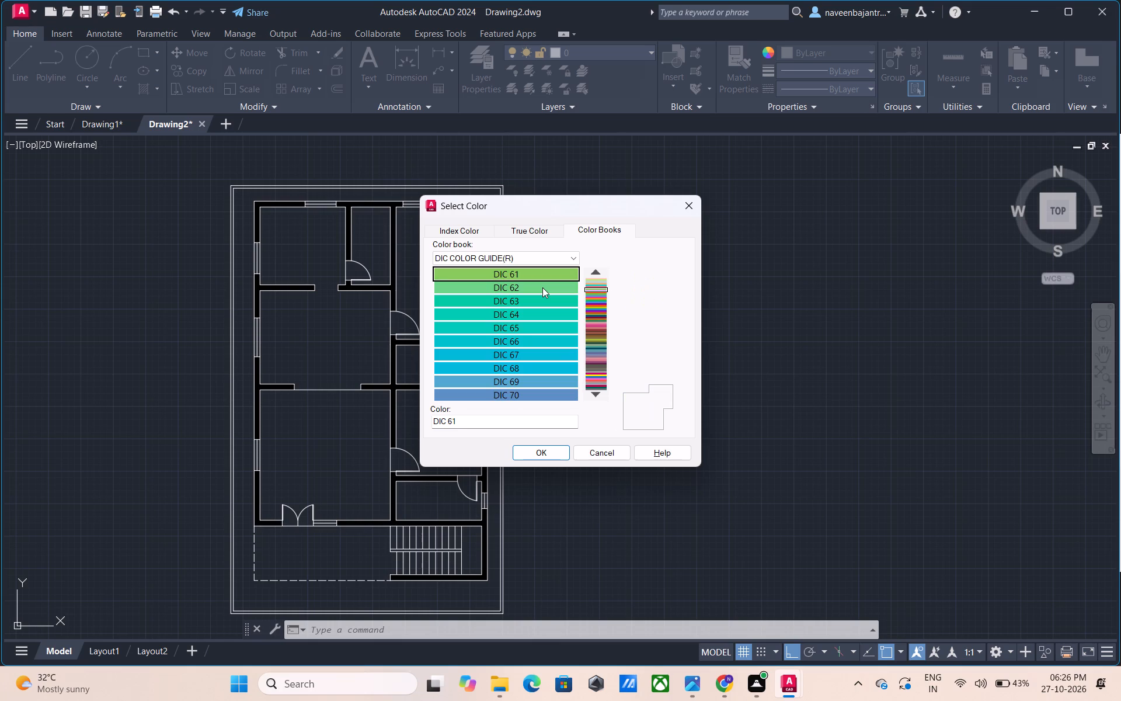
key(Down)
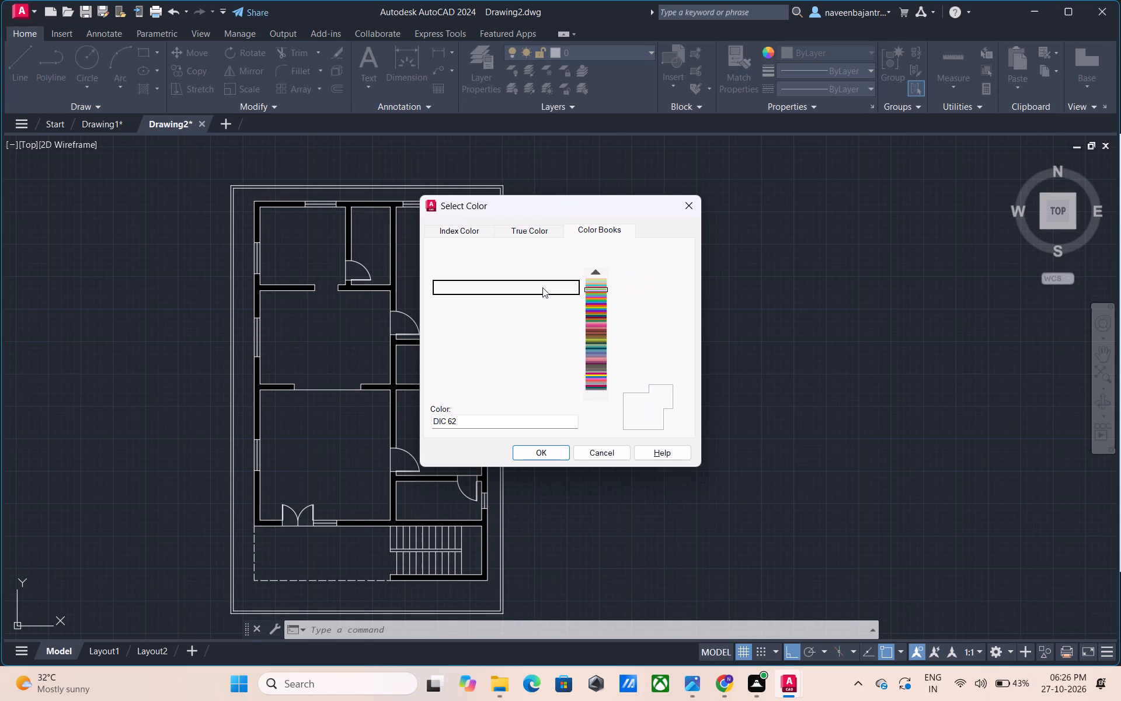
key(Down)
key(Down)
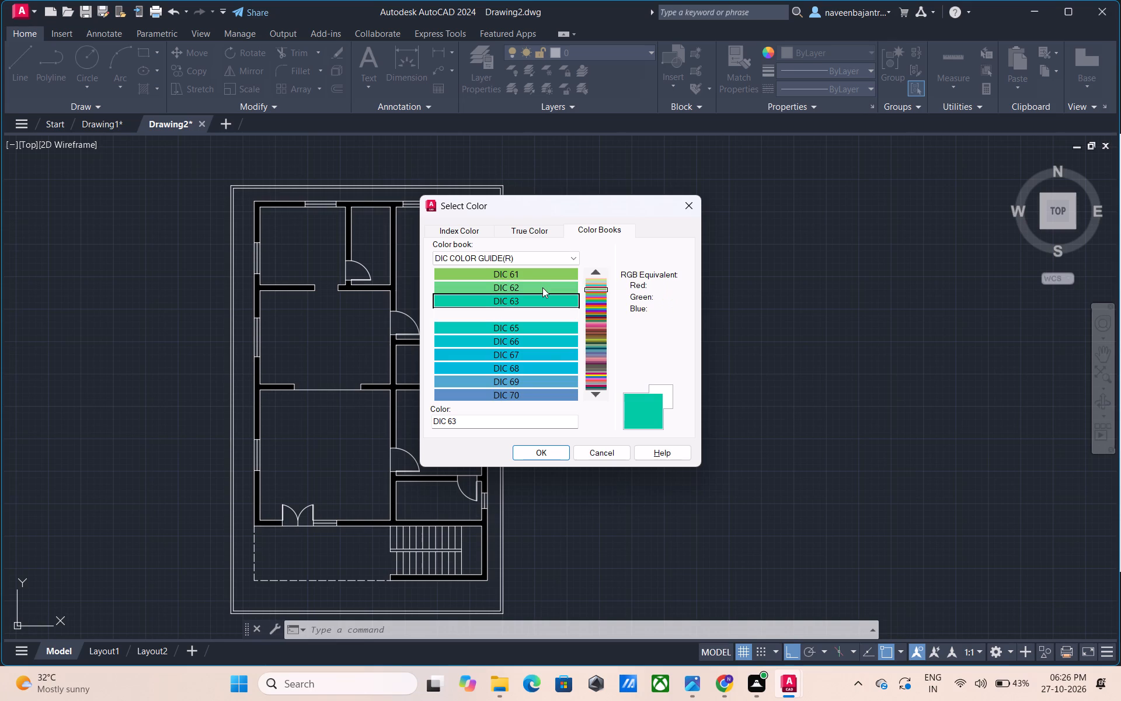
key(Down)
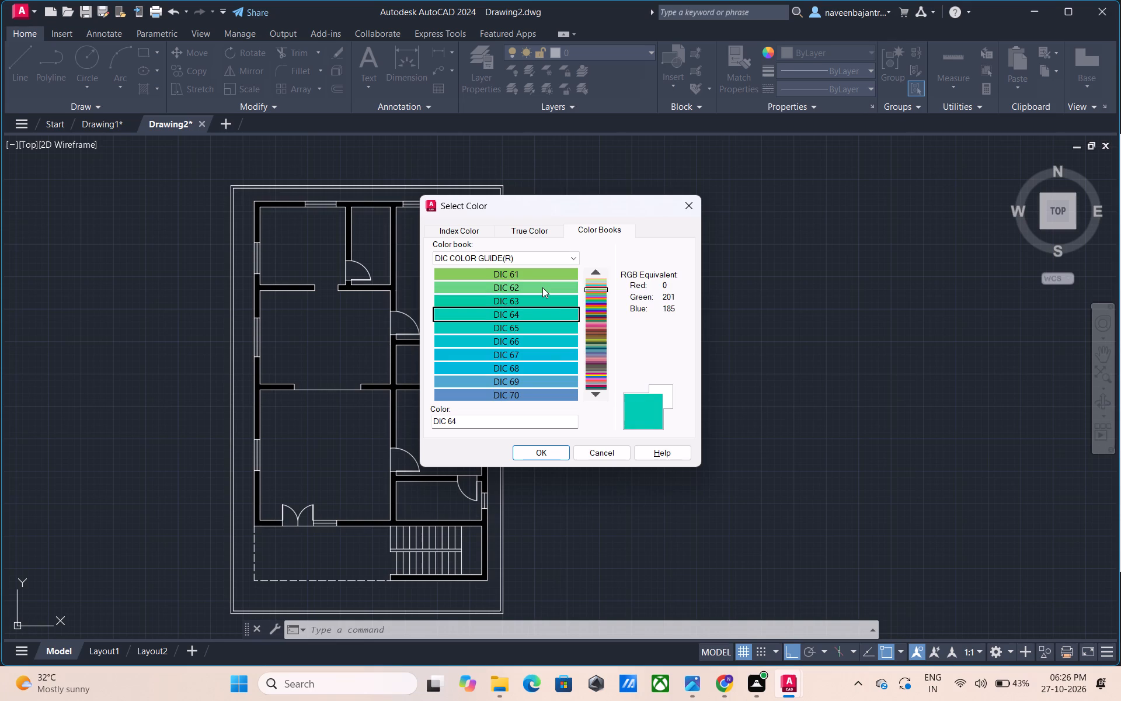
key(Down)
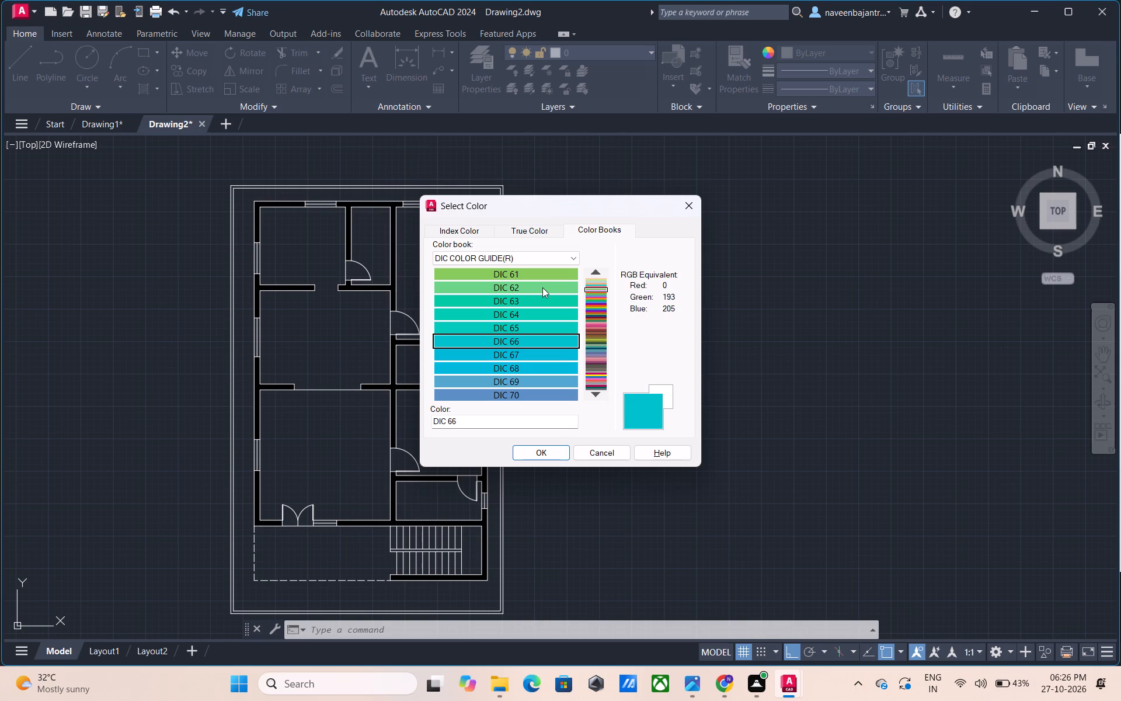
key(Down)
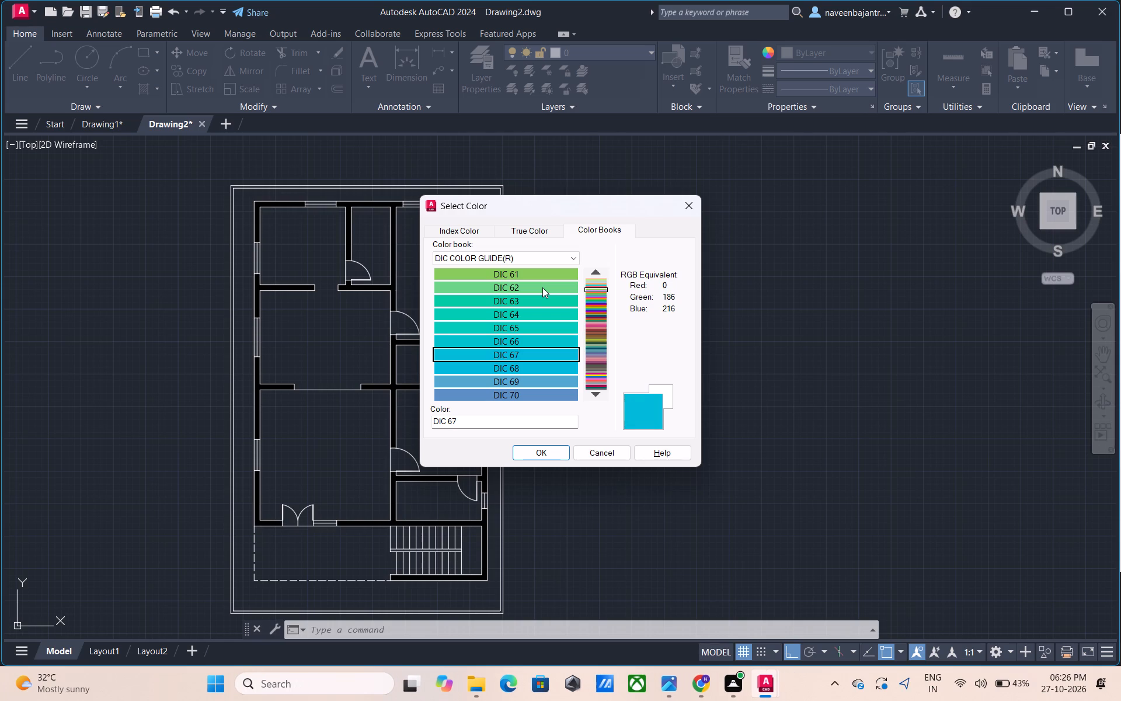
key(Down)
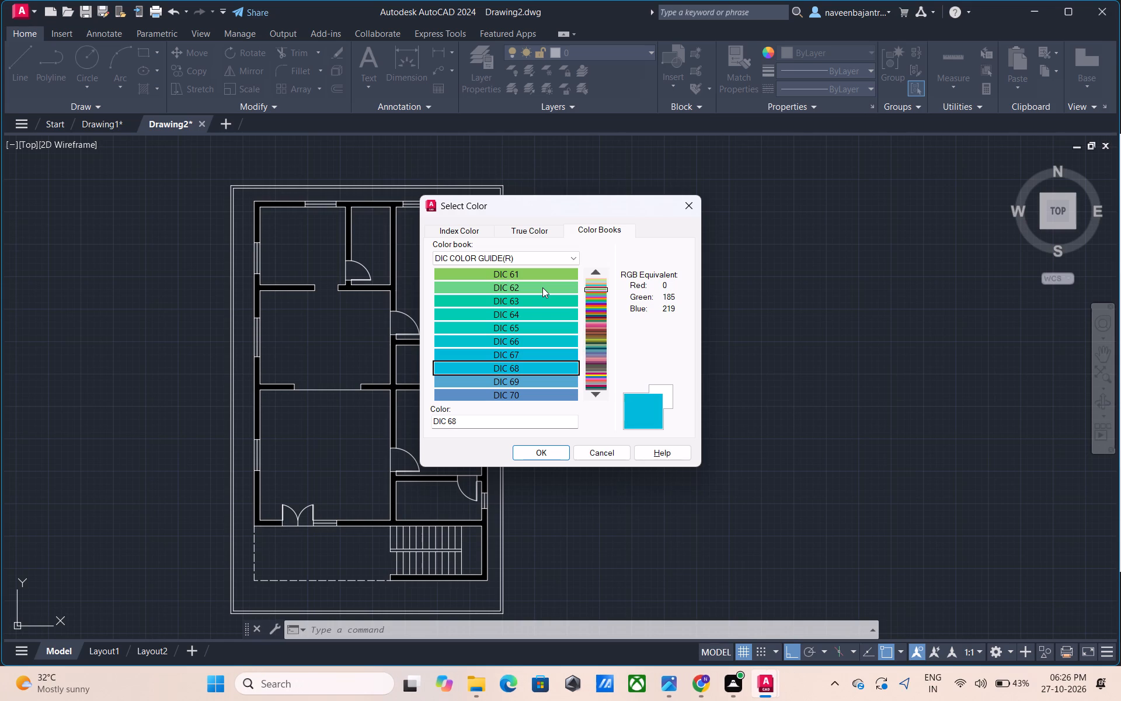
key(Down)
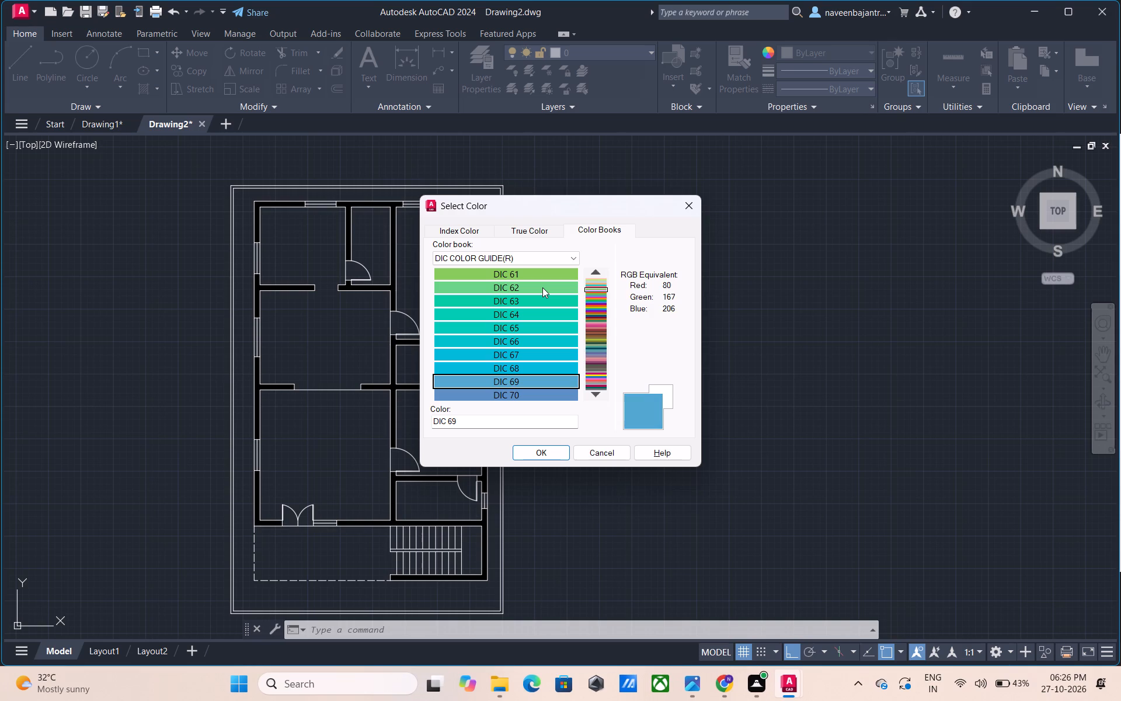
key(Down)
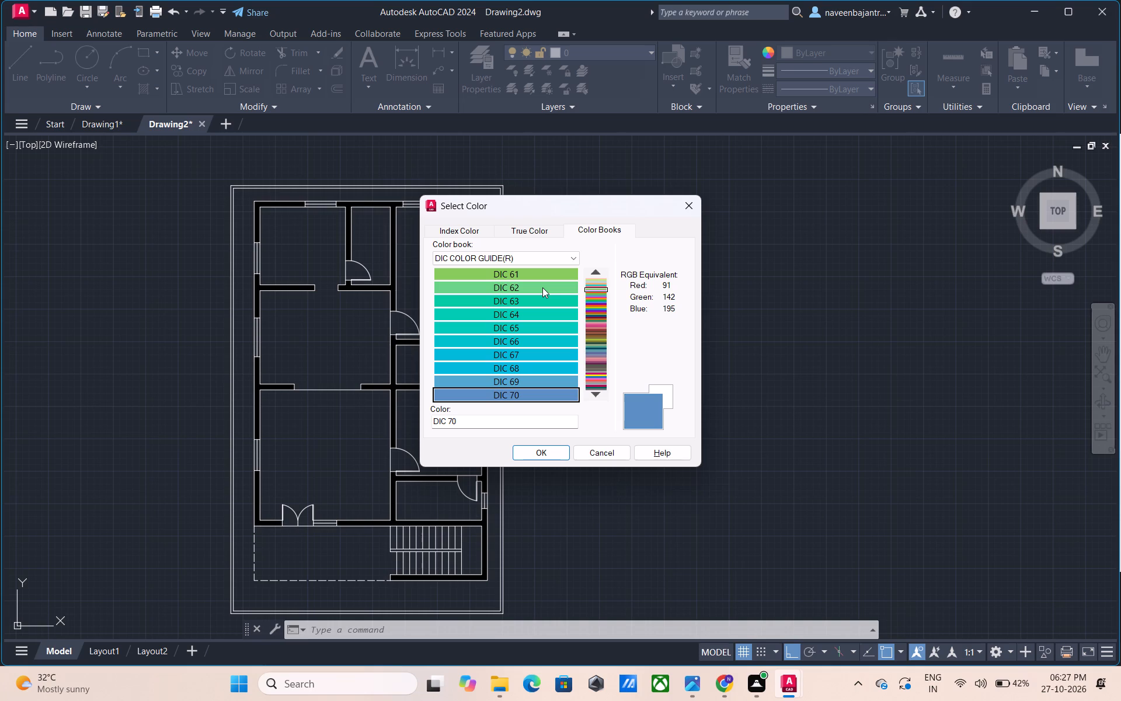
Continue browsing the DIC COLOR GUIDE(R) color book for an object color, going through the swatches from DIC 71 to DIC 109.
key(Down)
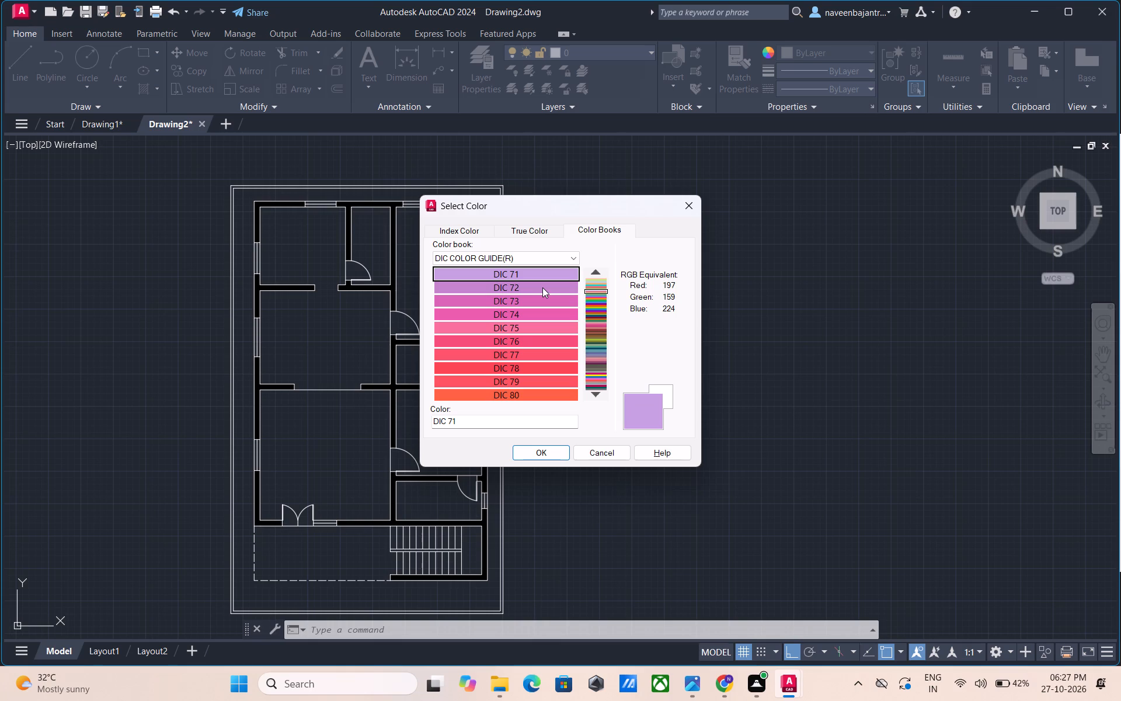
key(Down)
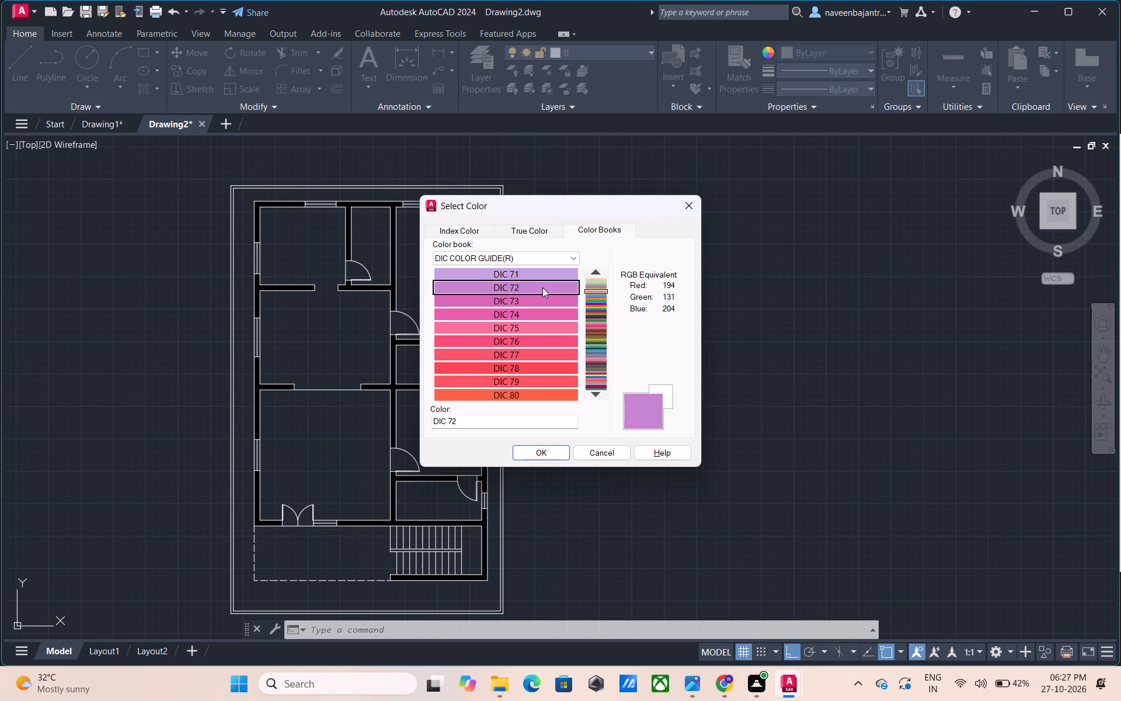
key(Down)
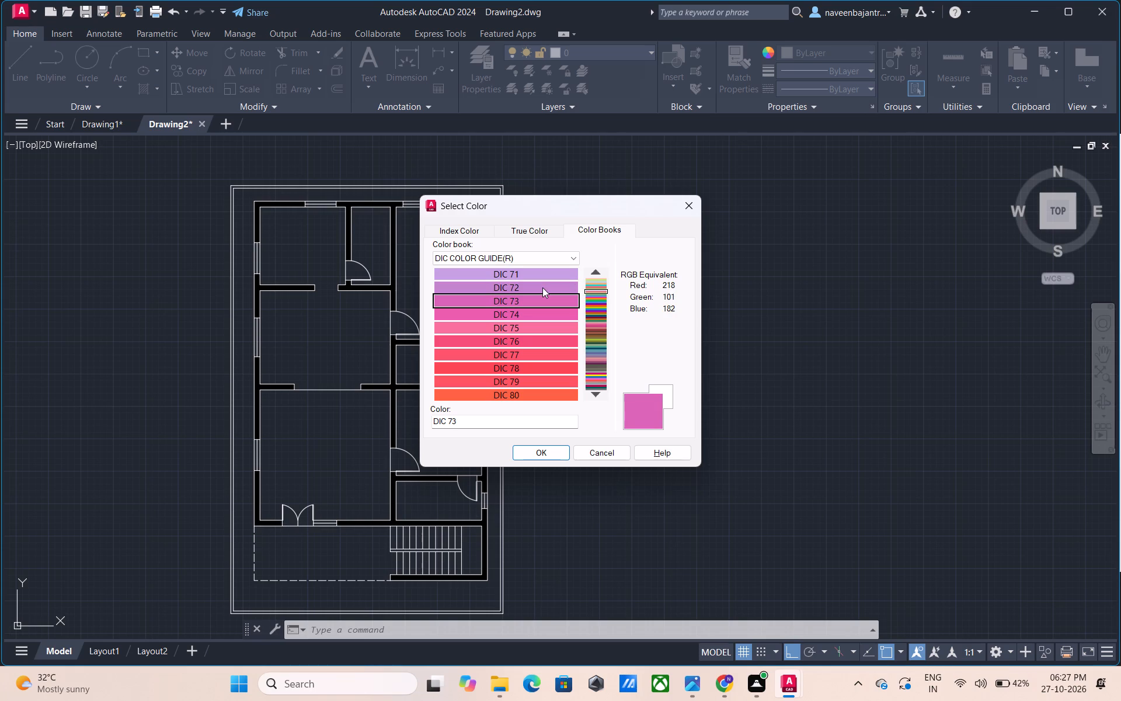
key(Down)
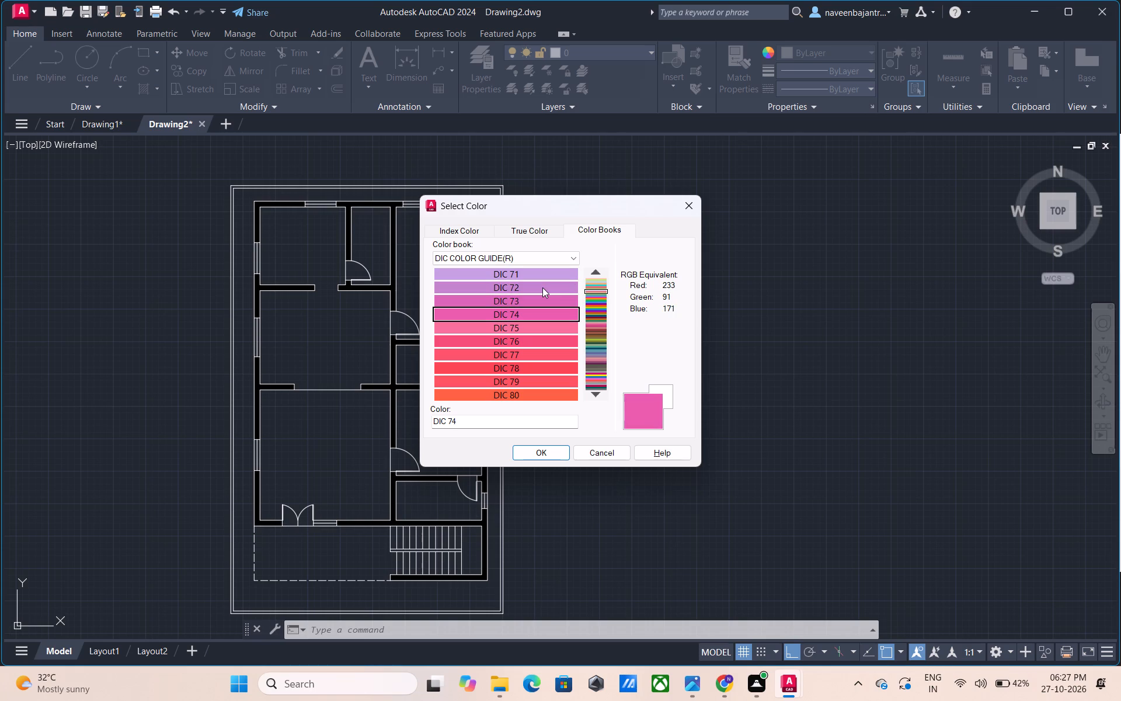
key(Down)
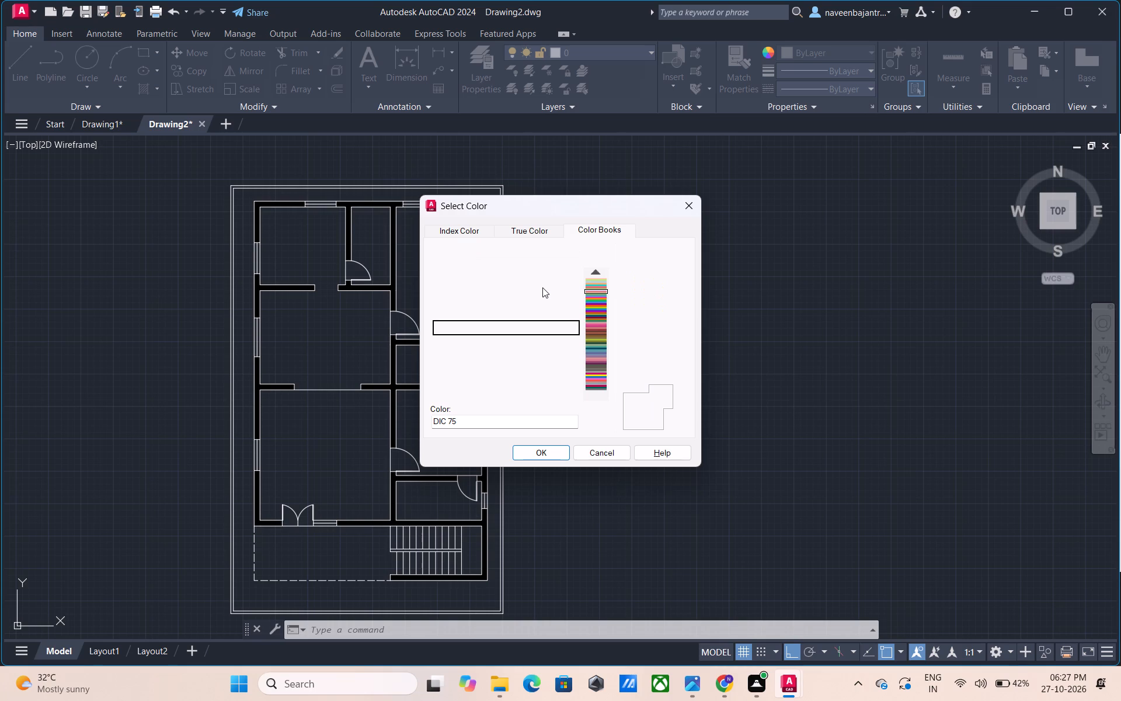
key(Down)
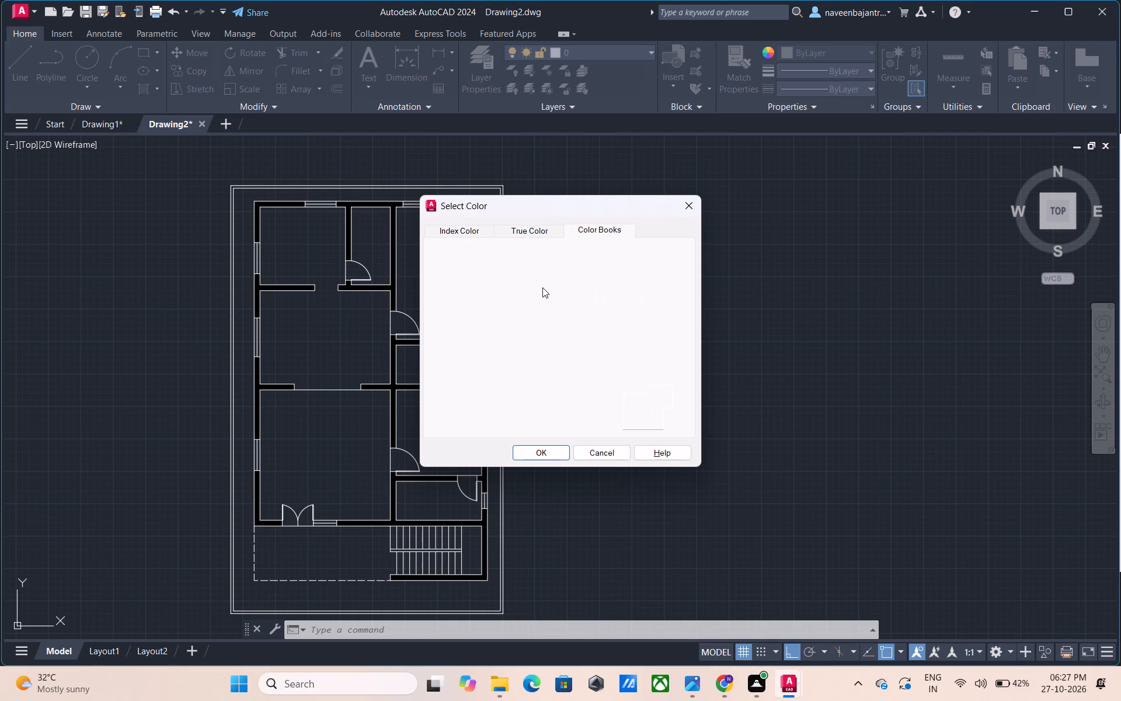
key(Down)
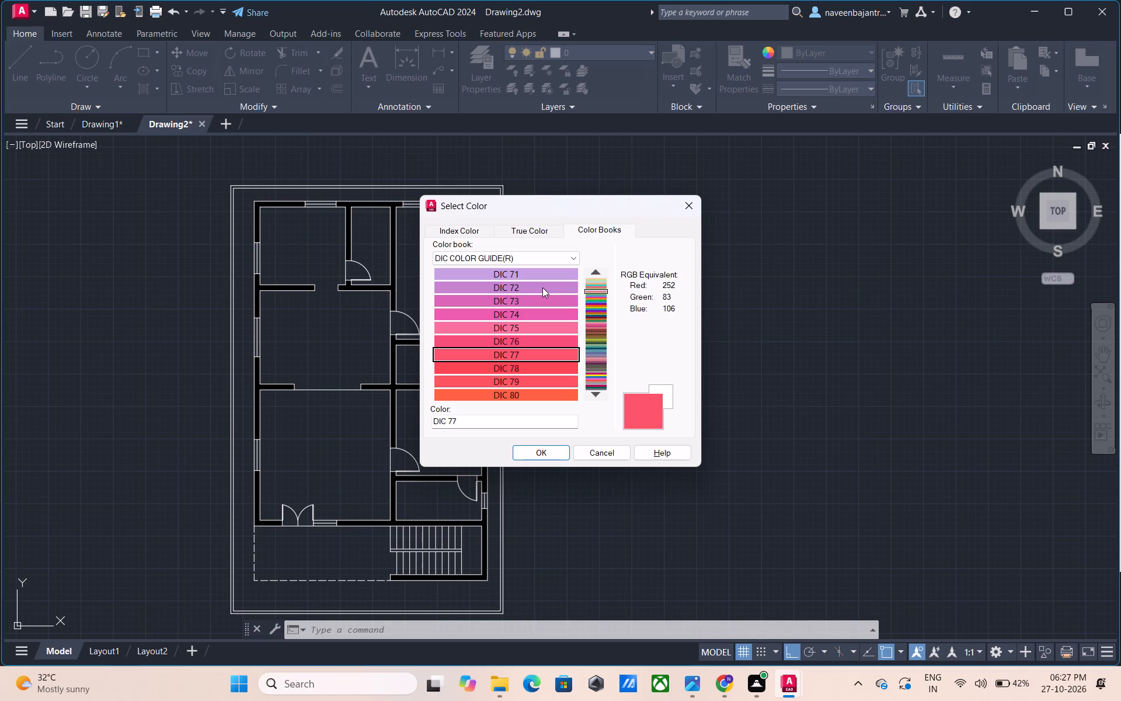
key(Down)
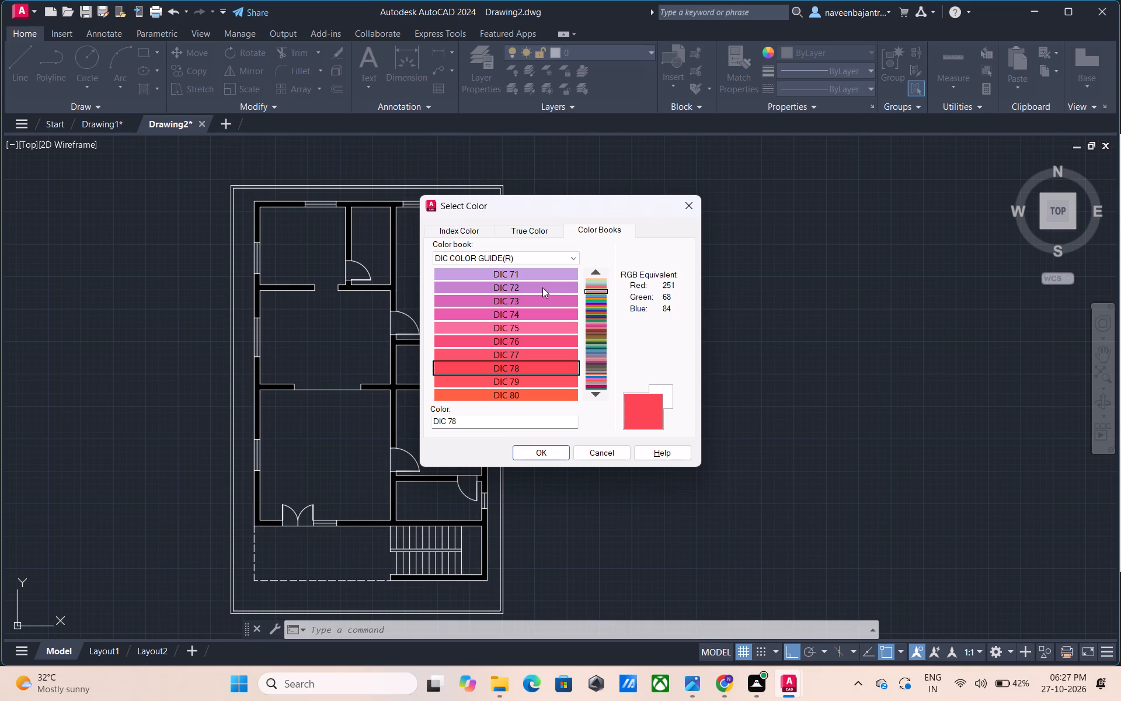
key(Down)
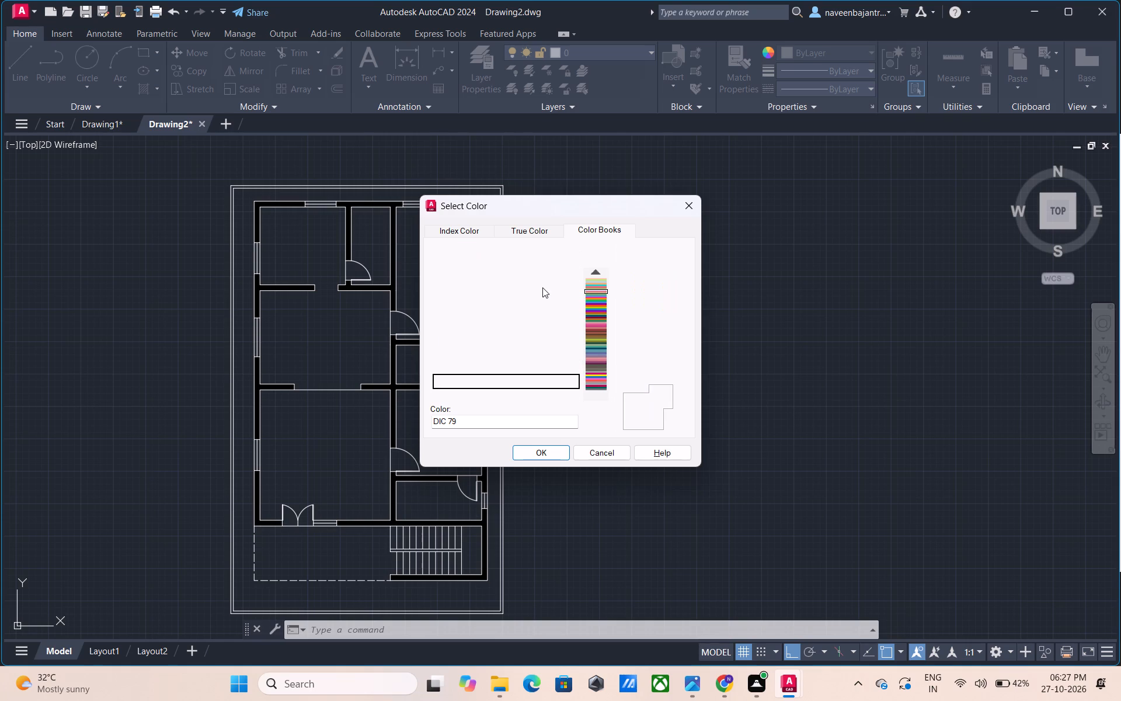
key(Down)
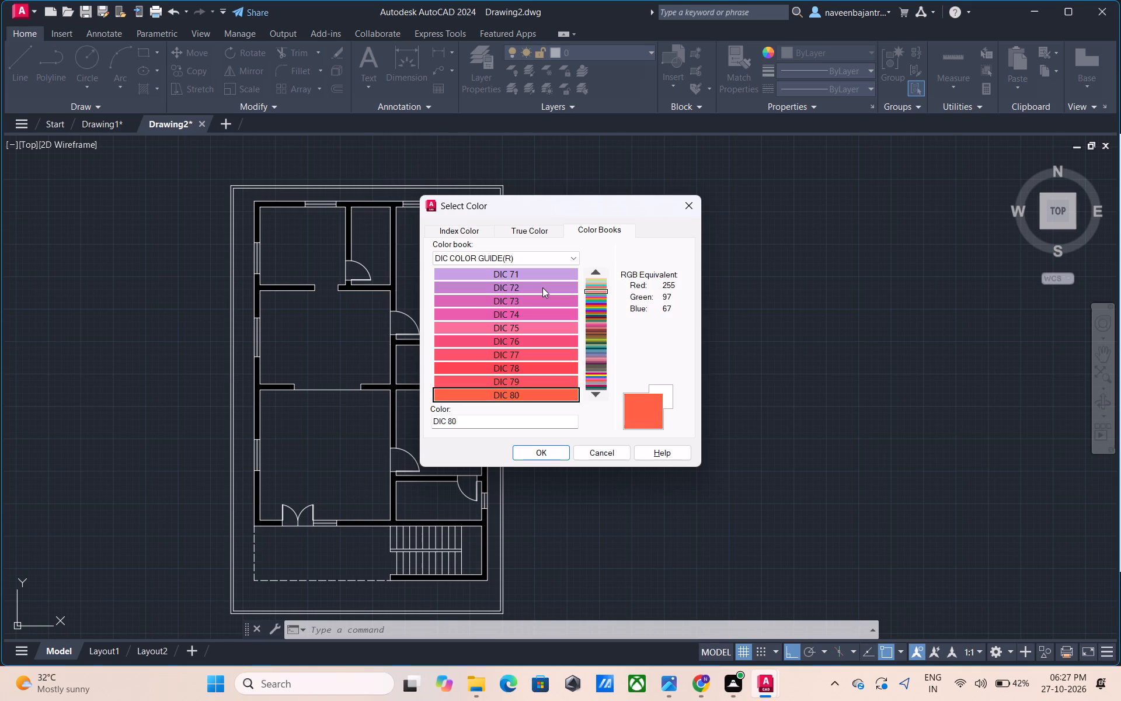
key(Down)
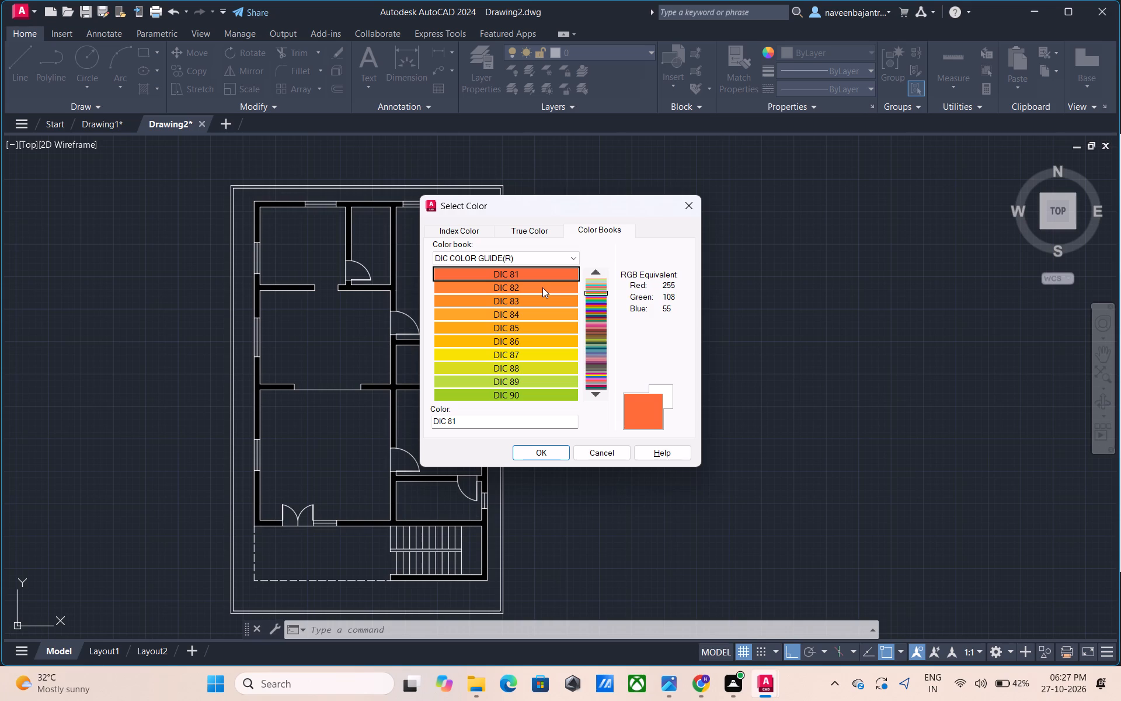
key(Down)
key(Down)
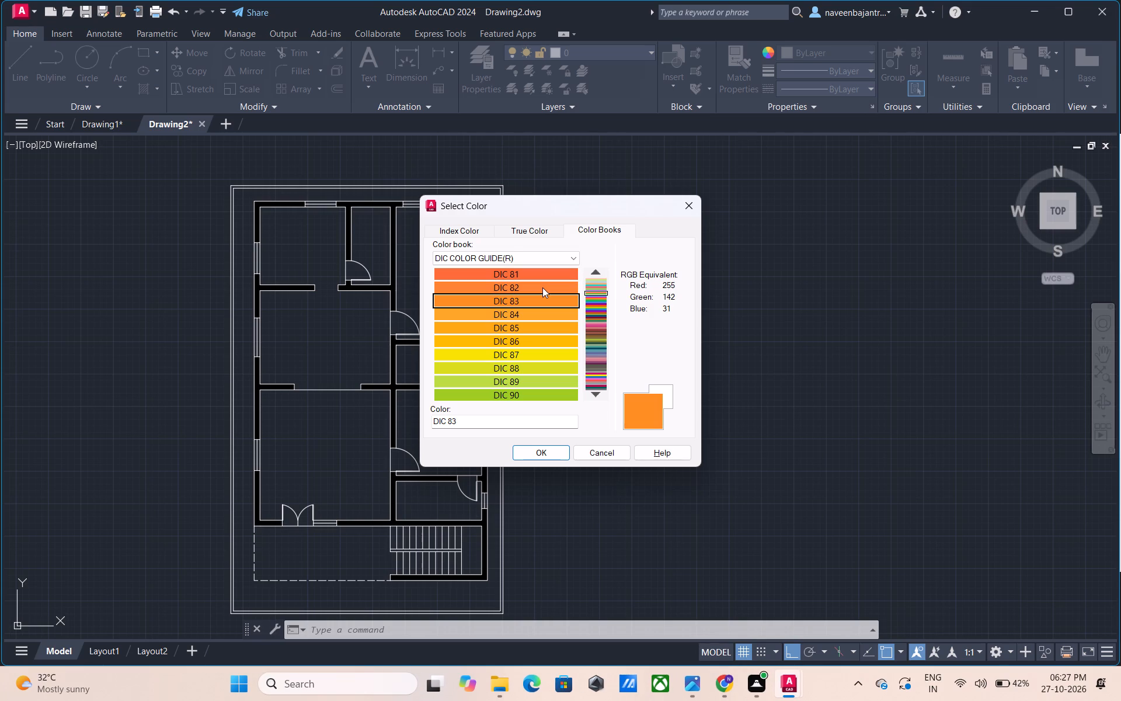
key(Down)
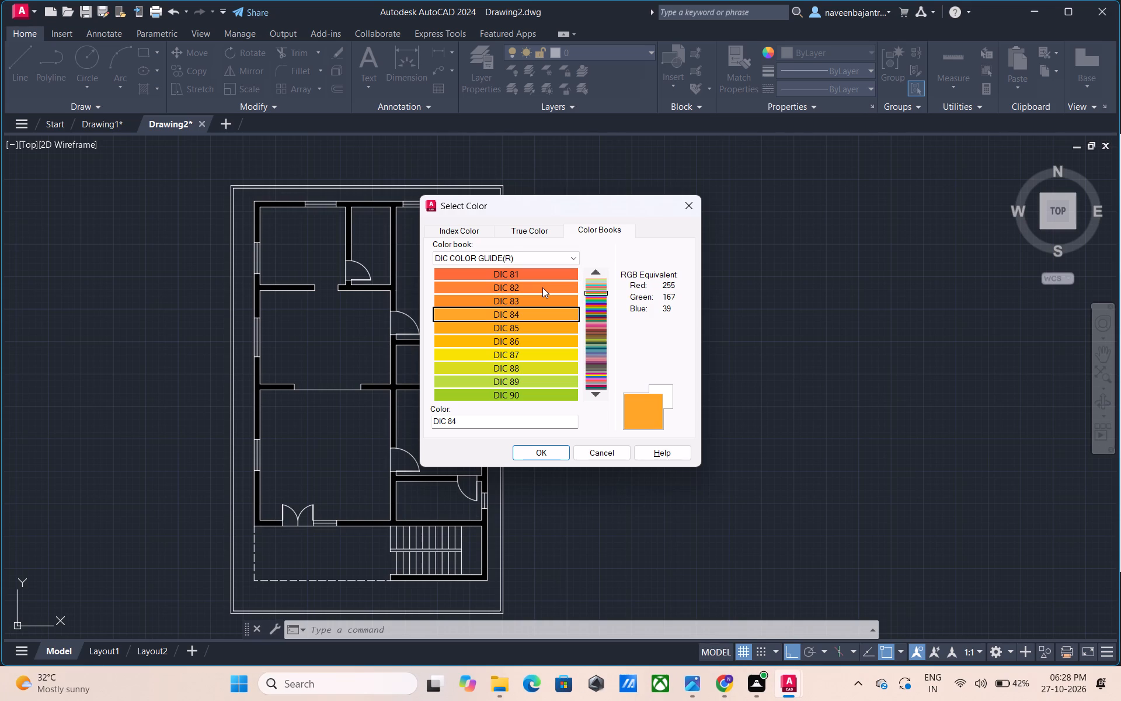
key(Down)
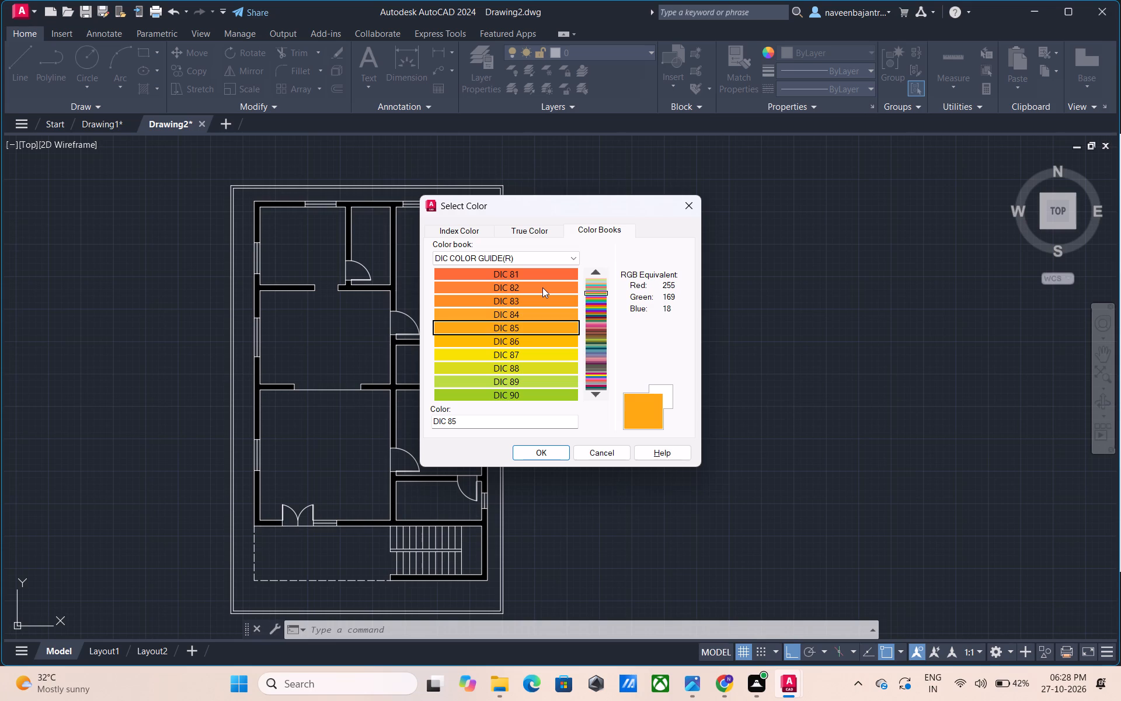
key(Down)
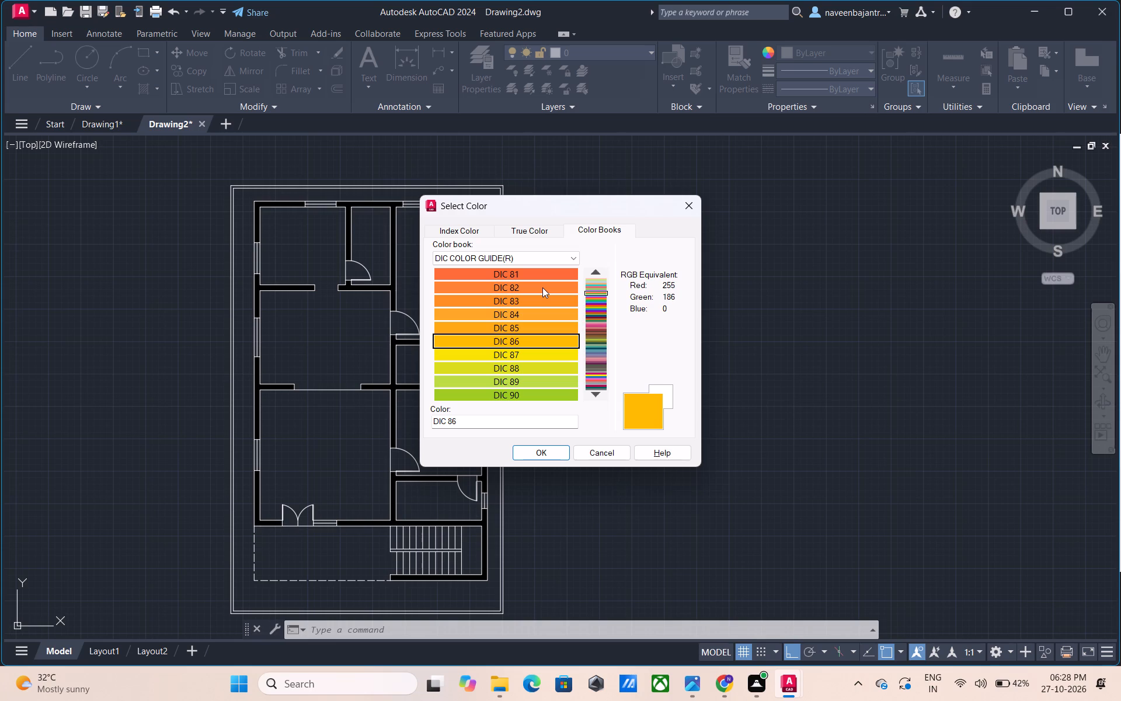
key(Down)
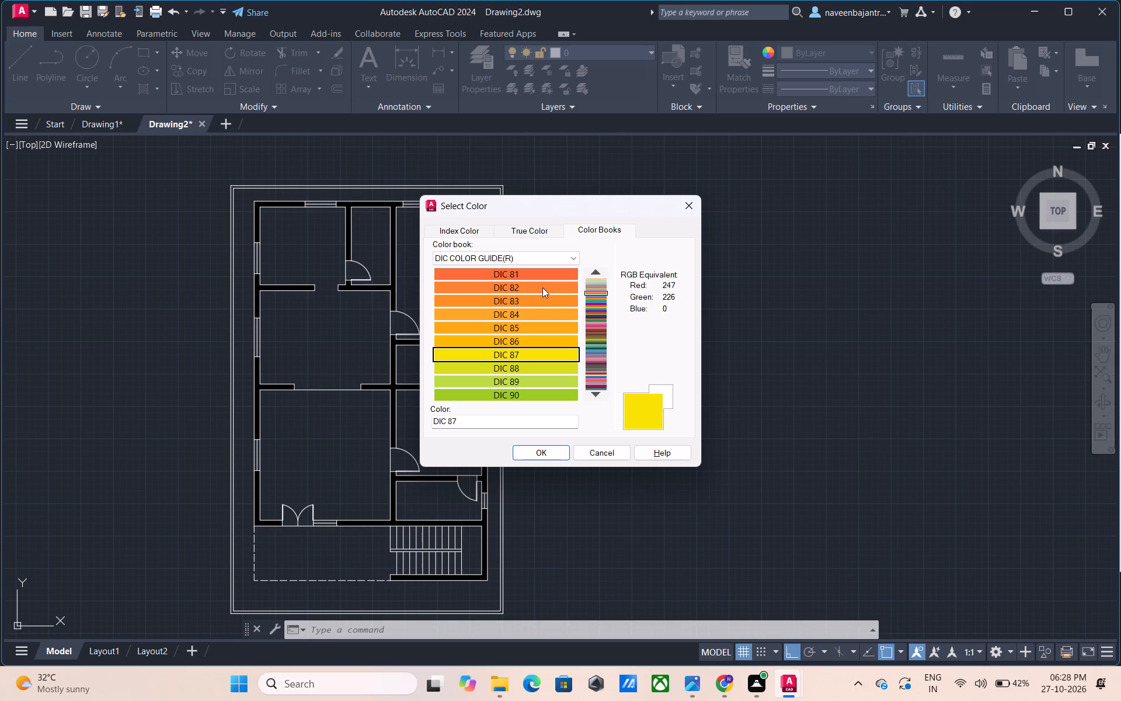
key(Down)
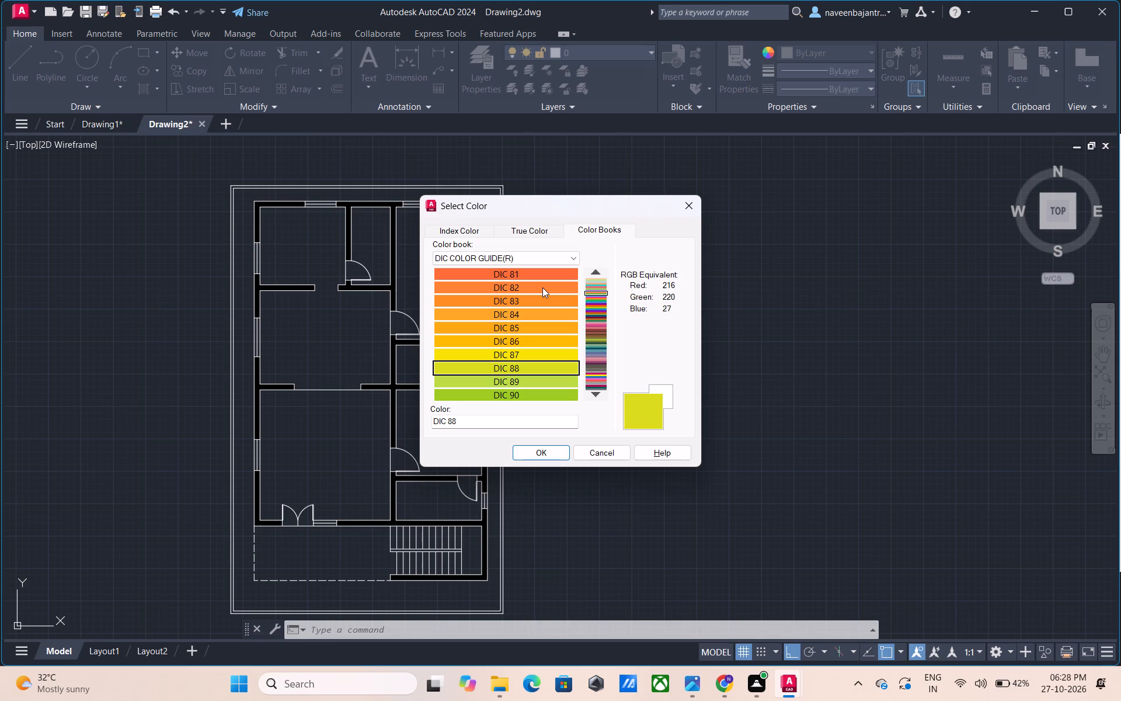
key(Down)
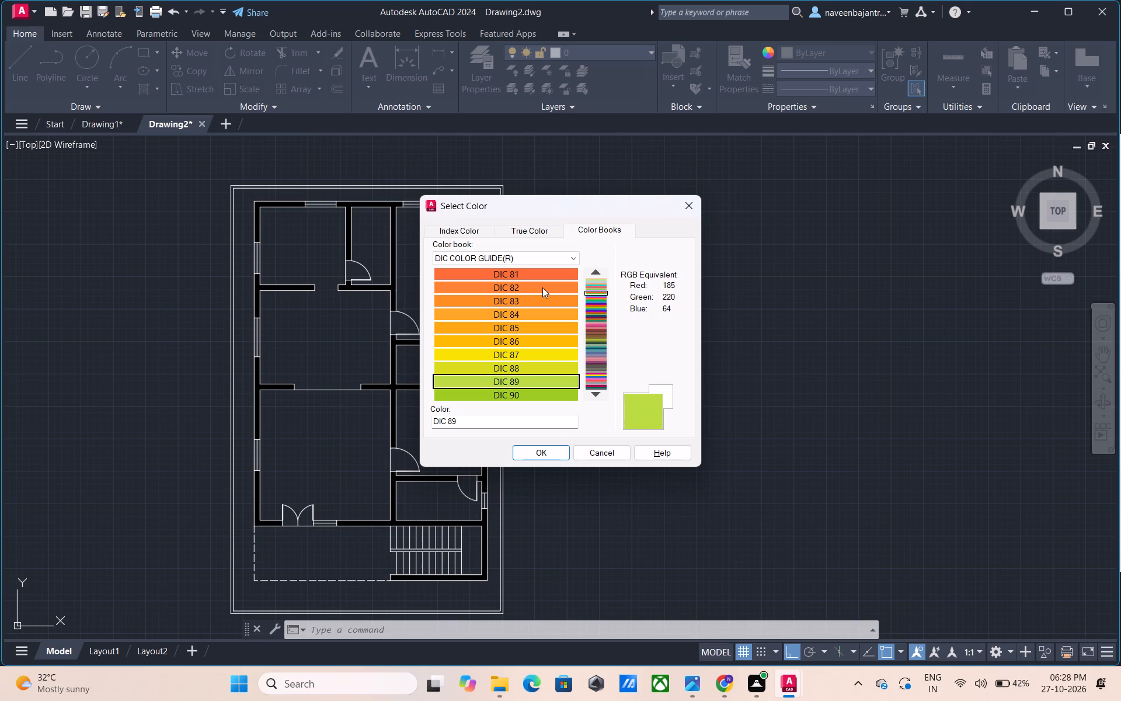
key(Down)
key(Down)
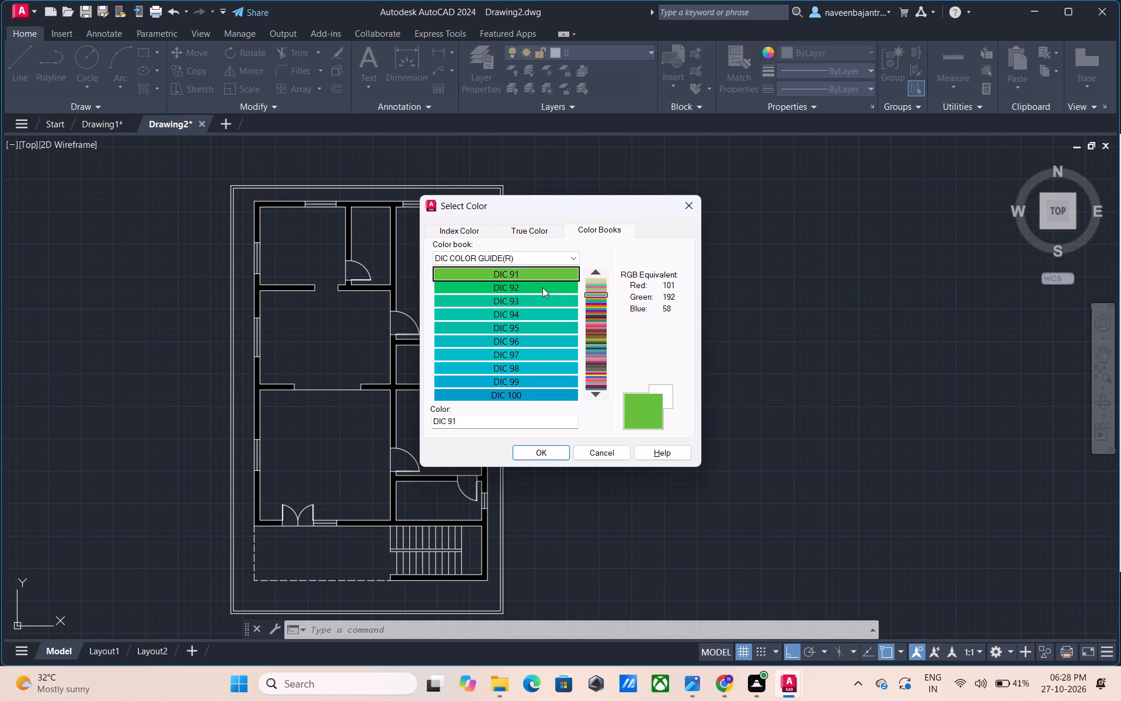
key(Down)
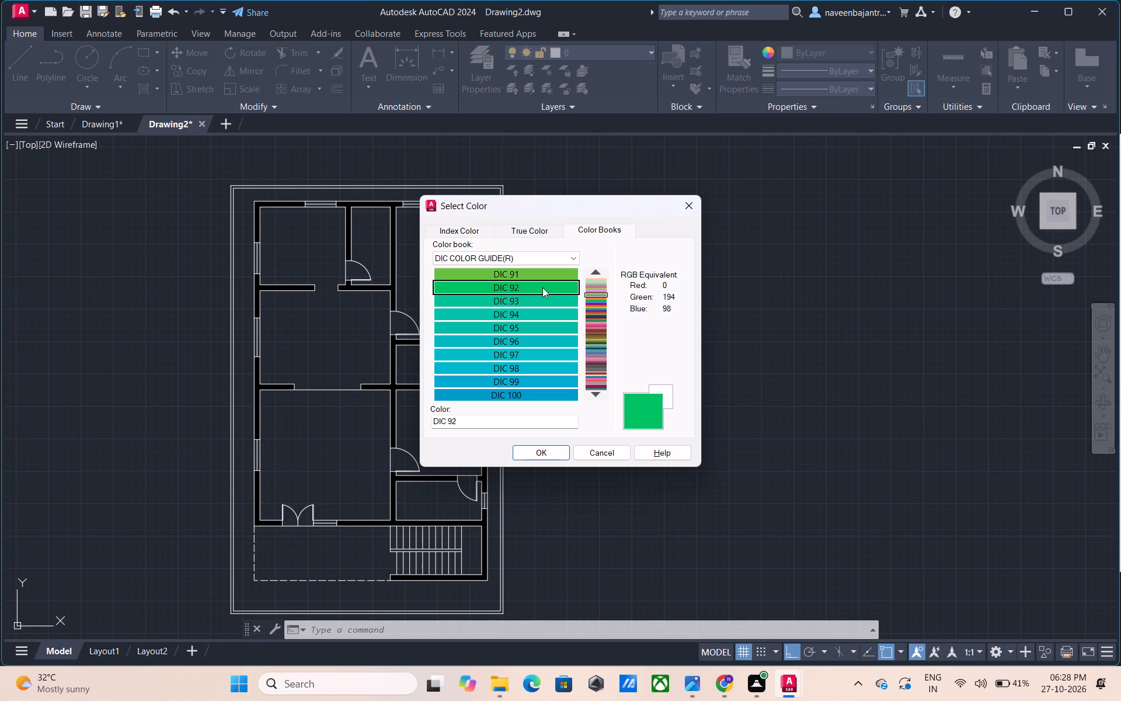
key(Down)
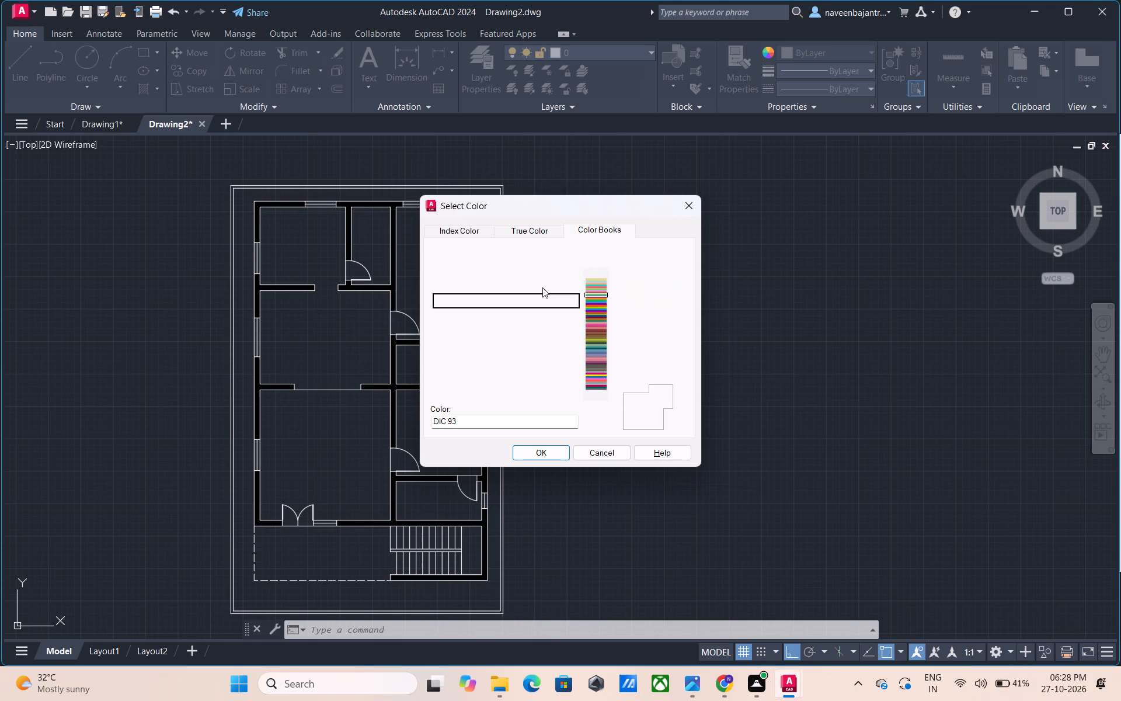
key(Down)
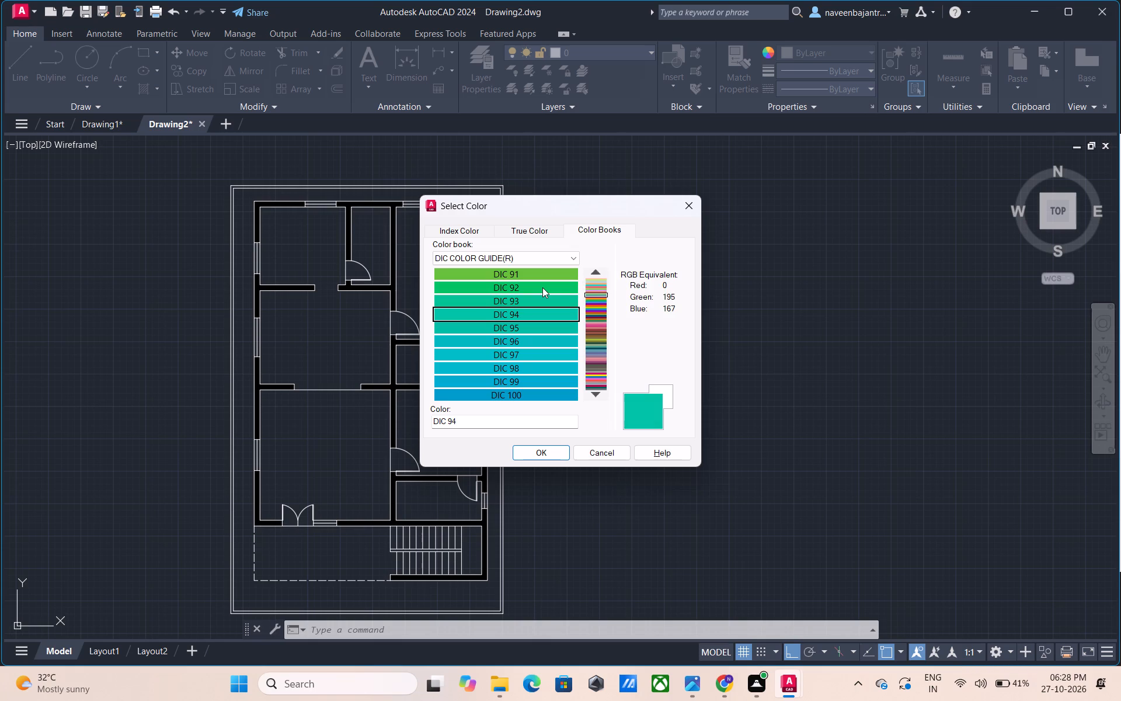
key(Down)
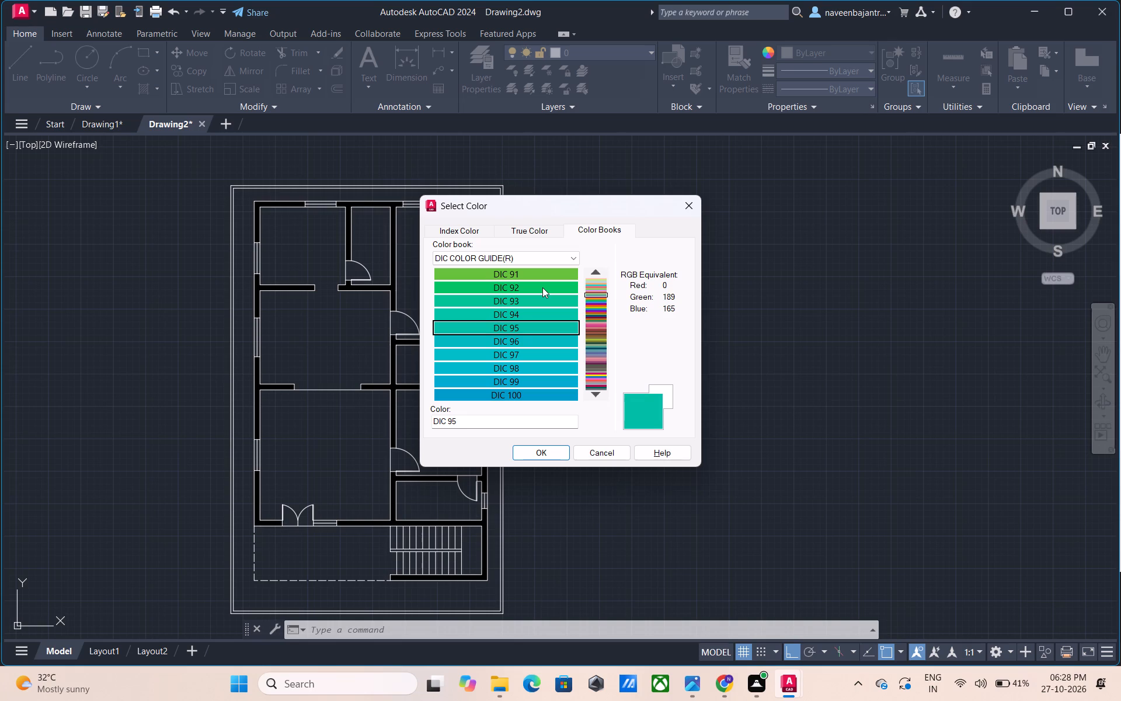
key(Down)
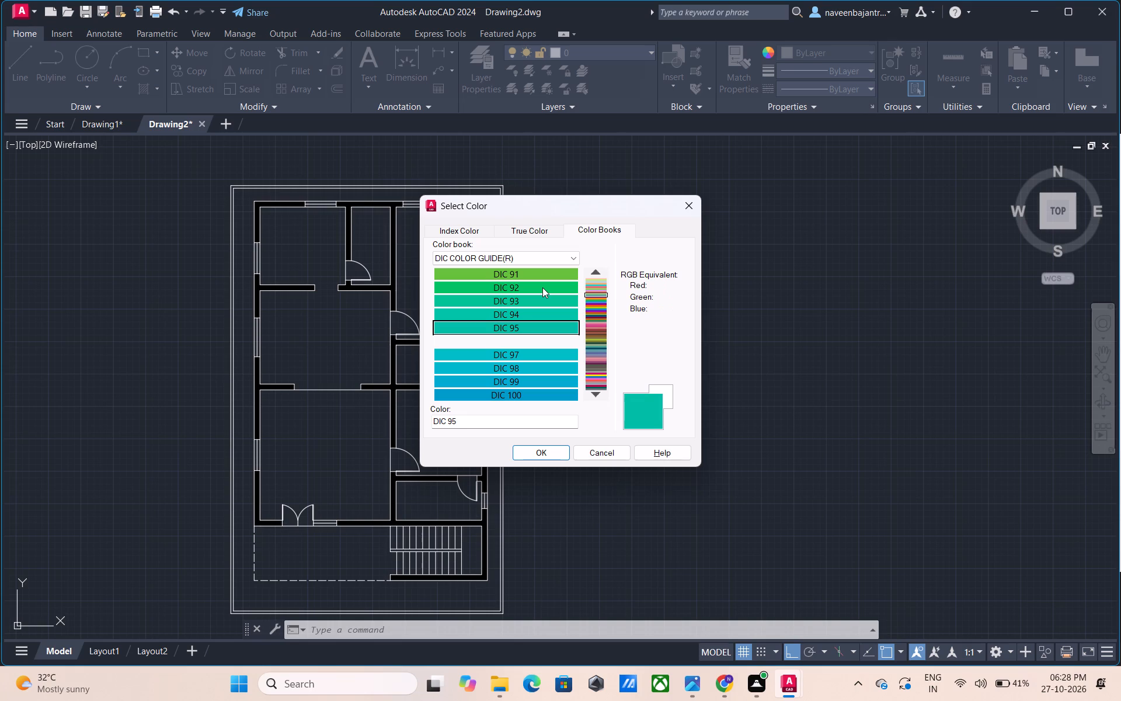
key(Down)
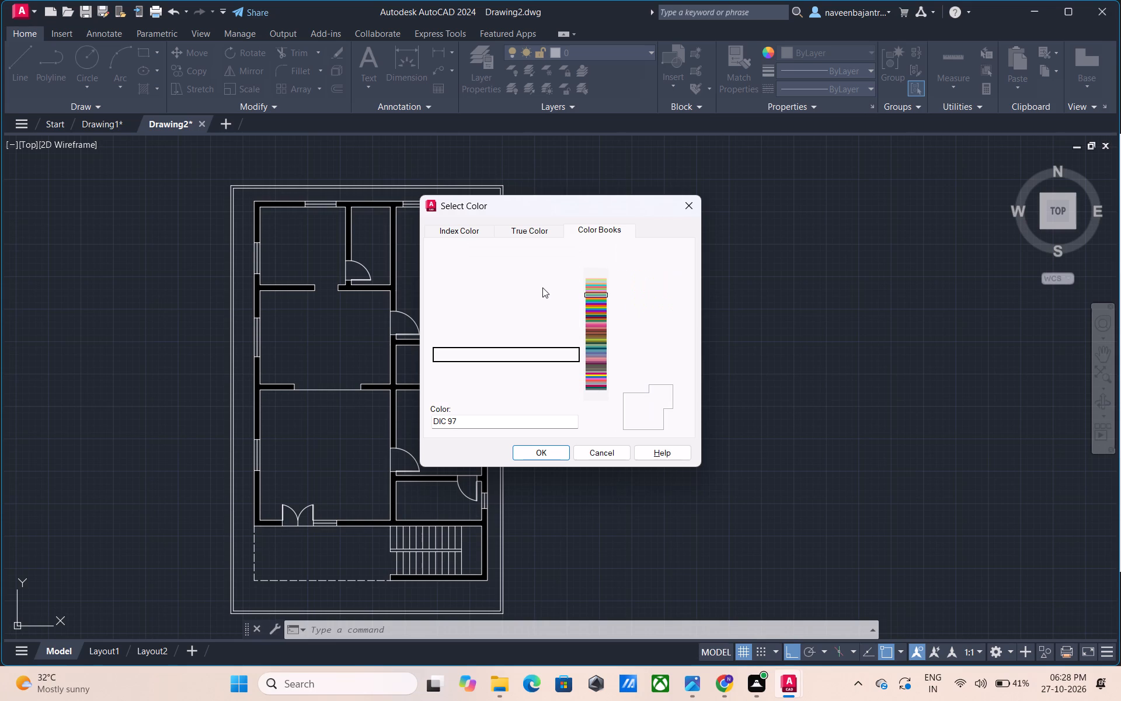
key(Down)
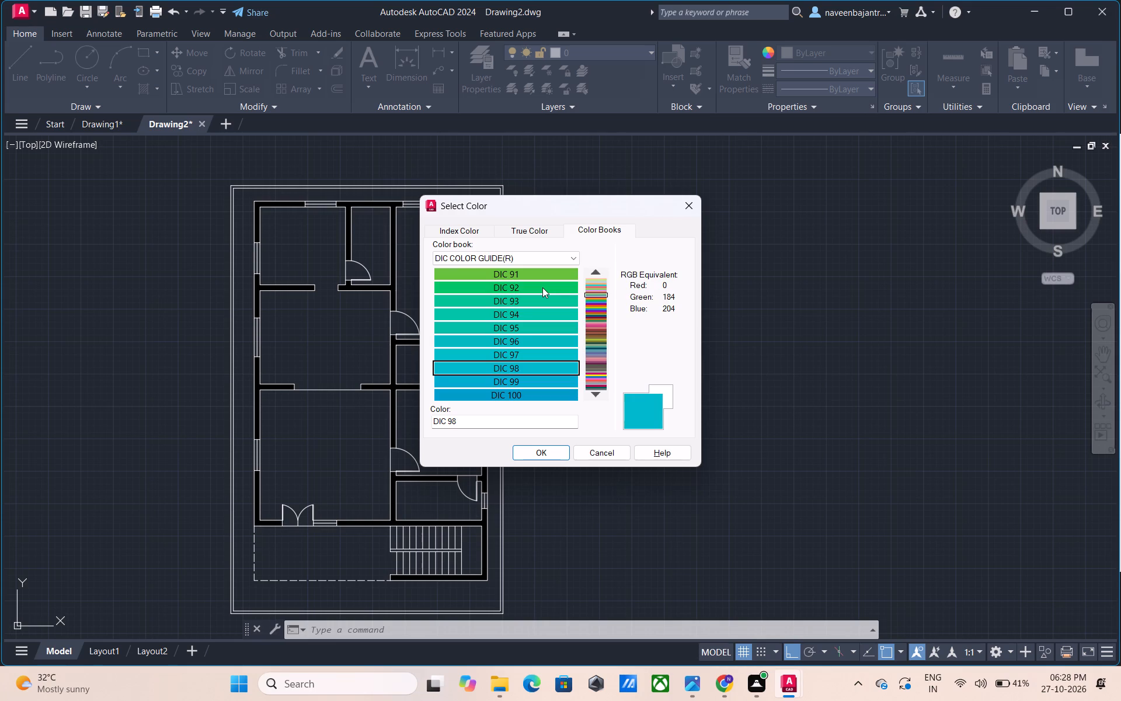
key(Down)
key(Down)
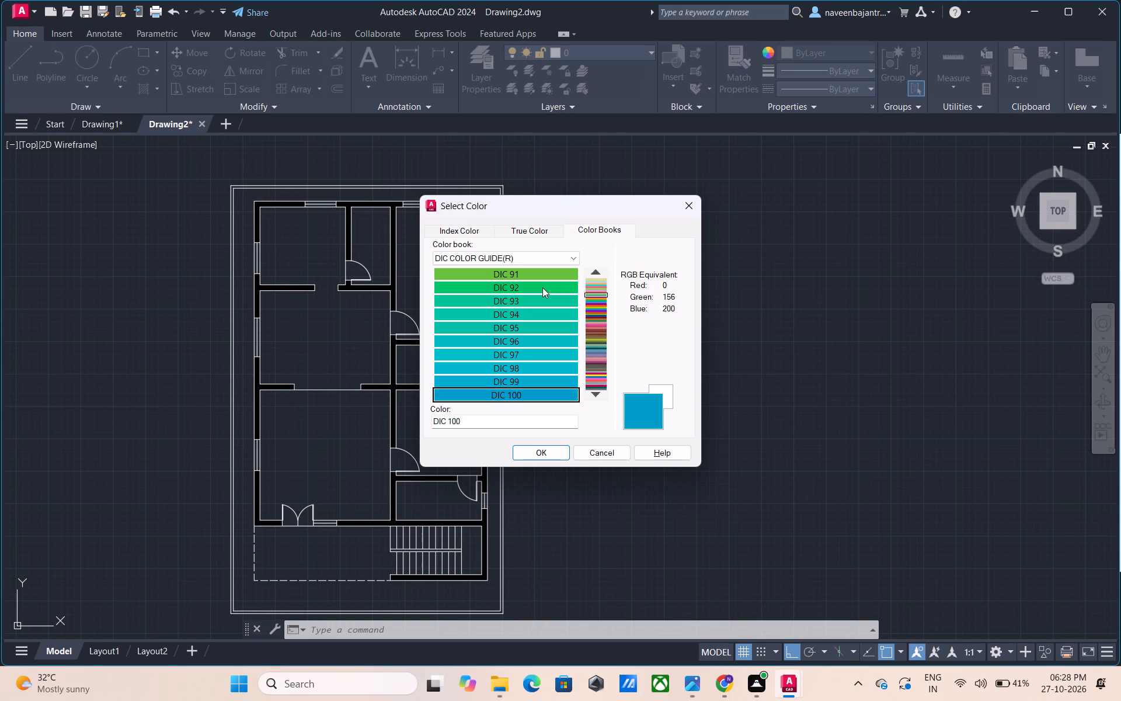
key(Down)
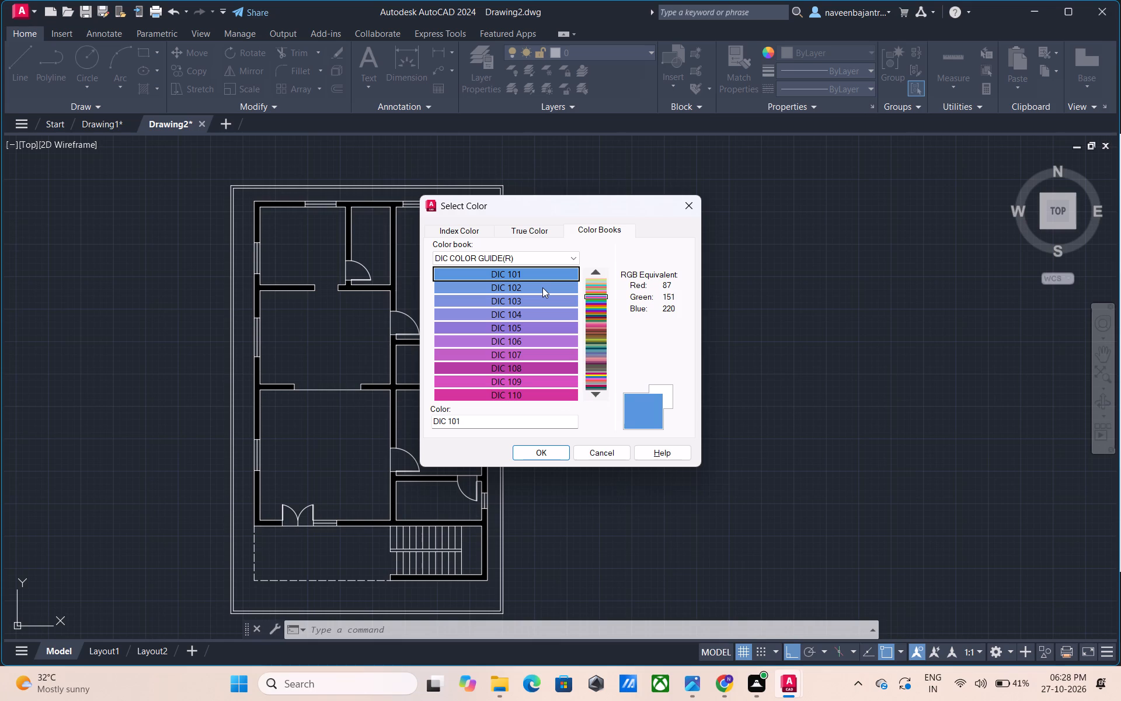
key(Down)
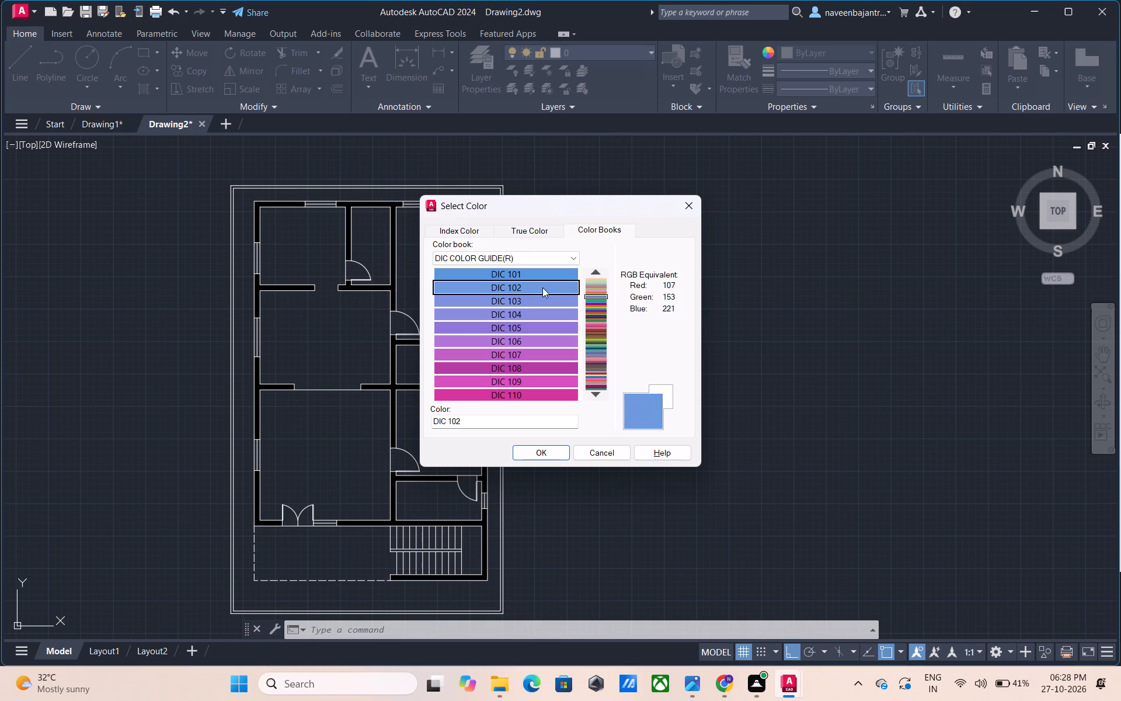
key(Down)
key(Down)
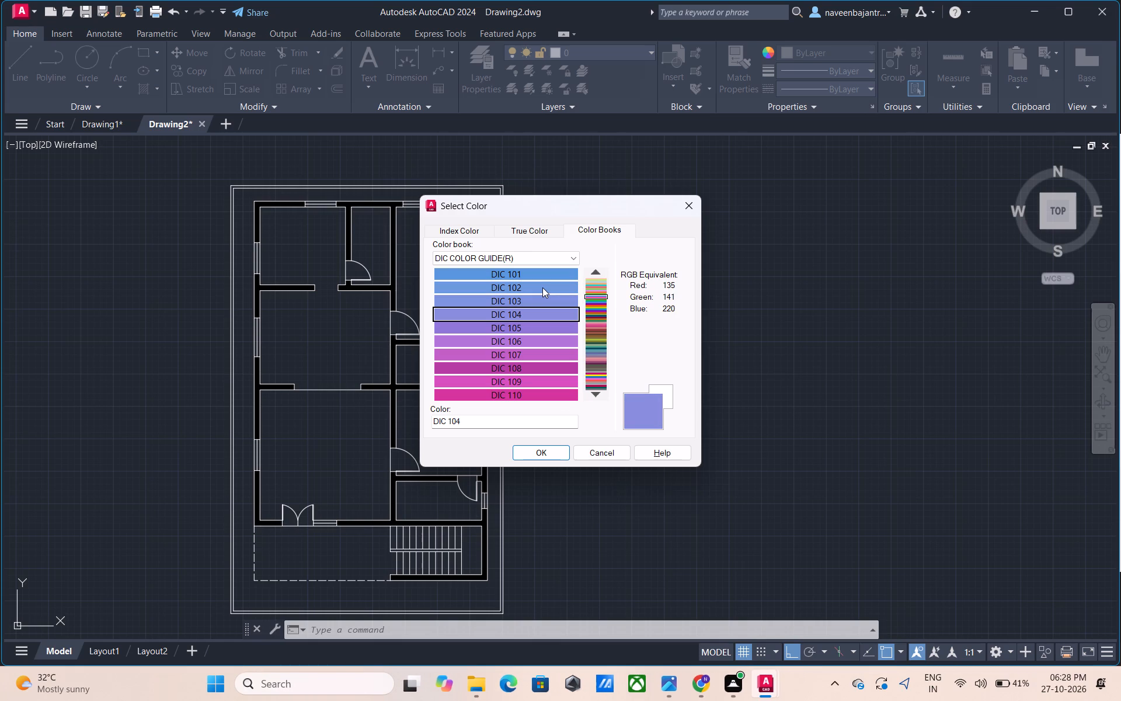
key(Down)
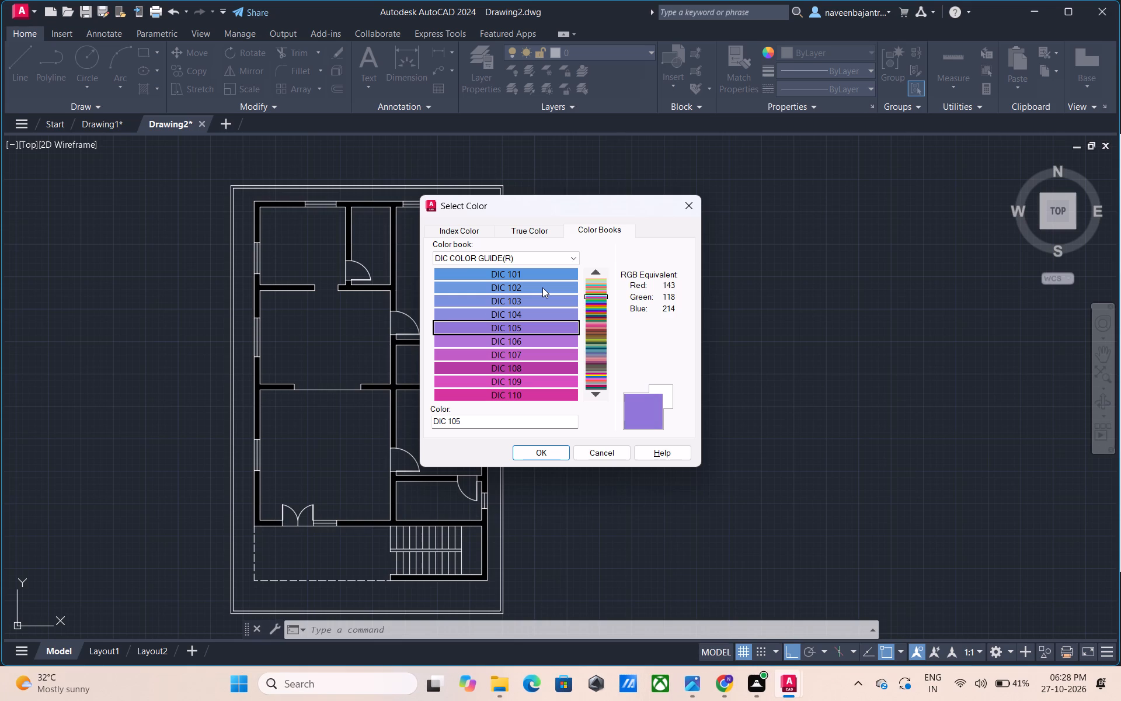
key(Down)
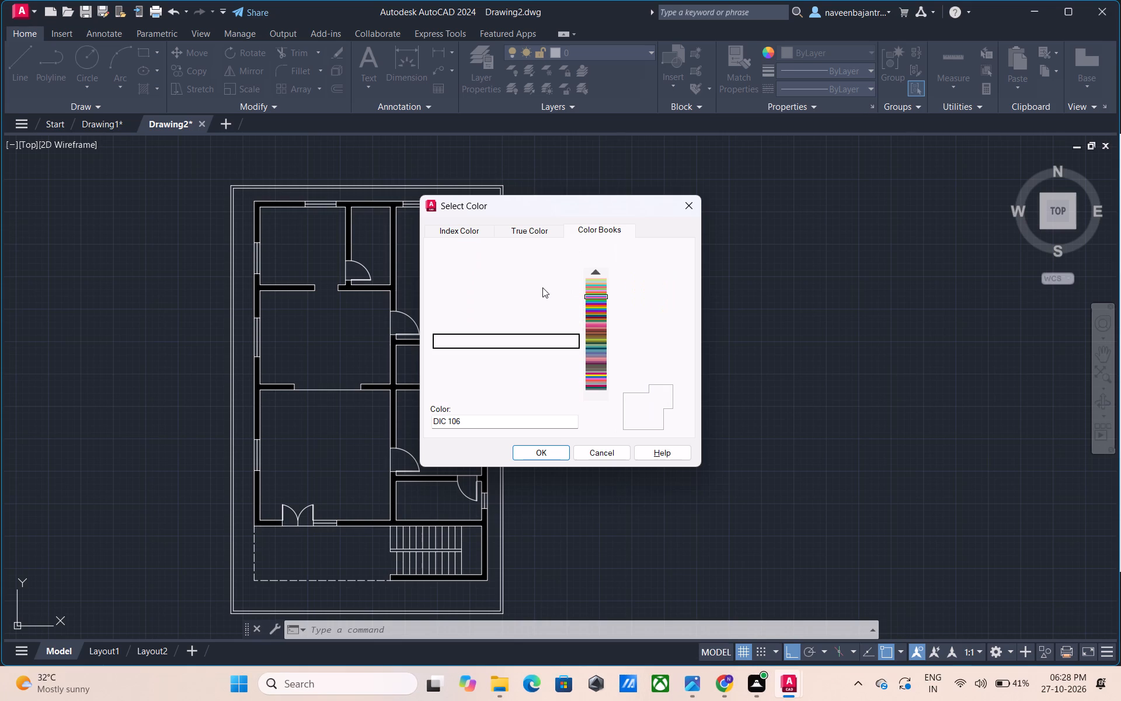
key(Down)
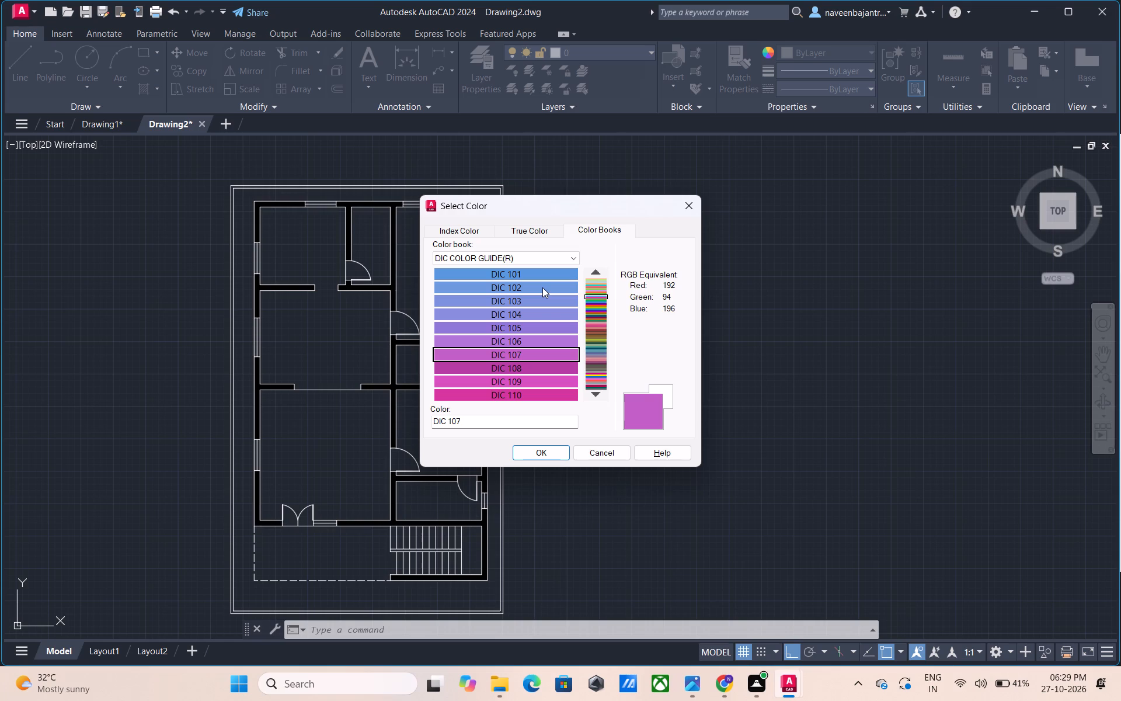
key(Down)
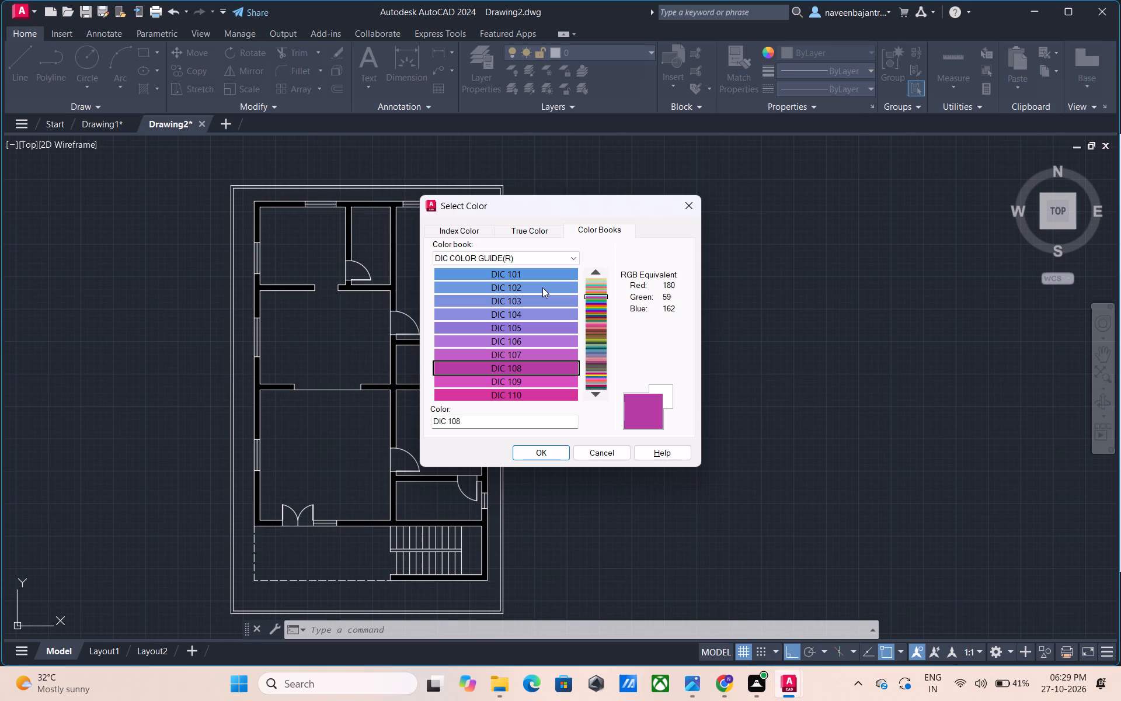
key(Down)
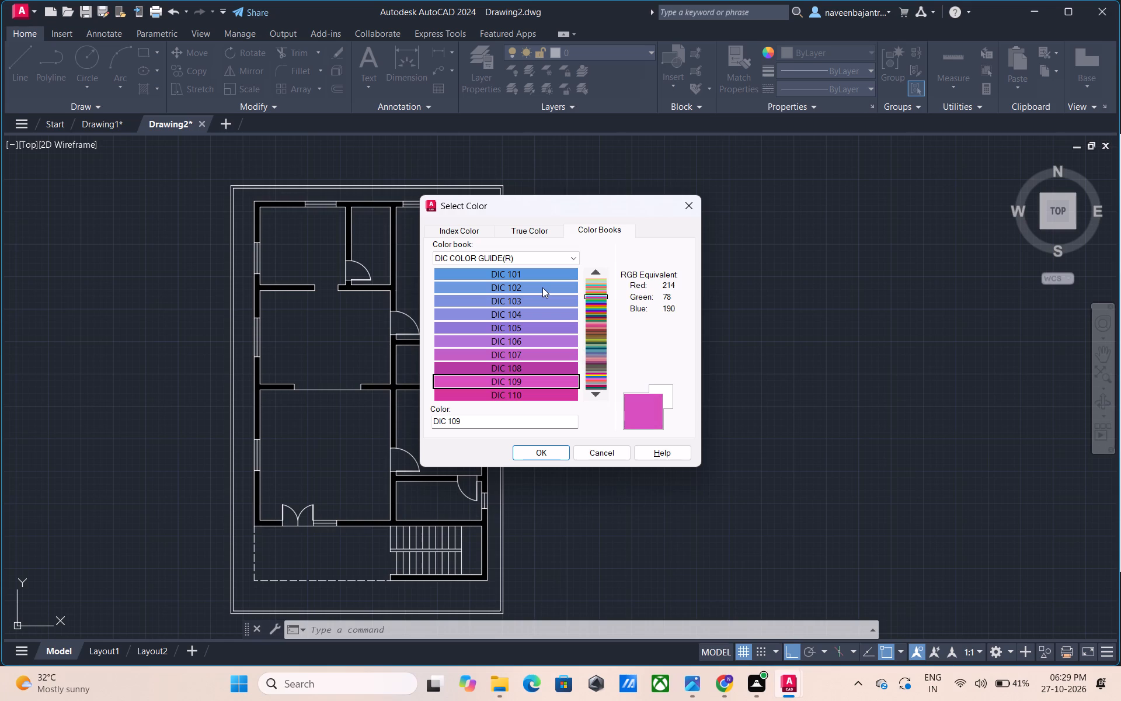
Continue browsing the DIC COLOR GUIDE(R) color book for an object color, going through the swatches from DIC 110 to DIC 133.
key(Down)
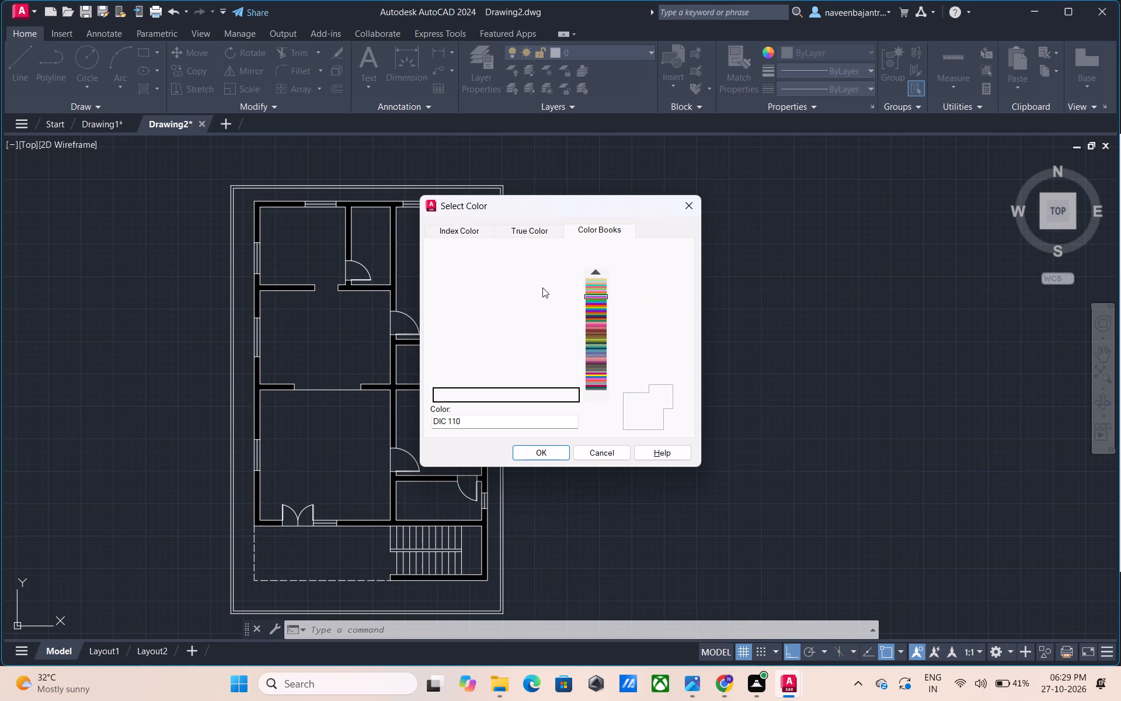
key(Down)
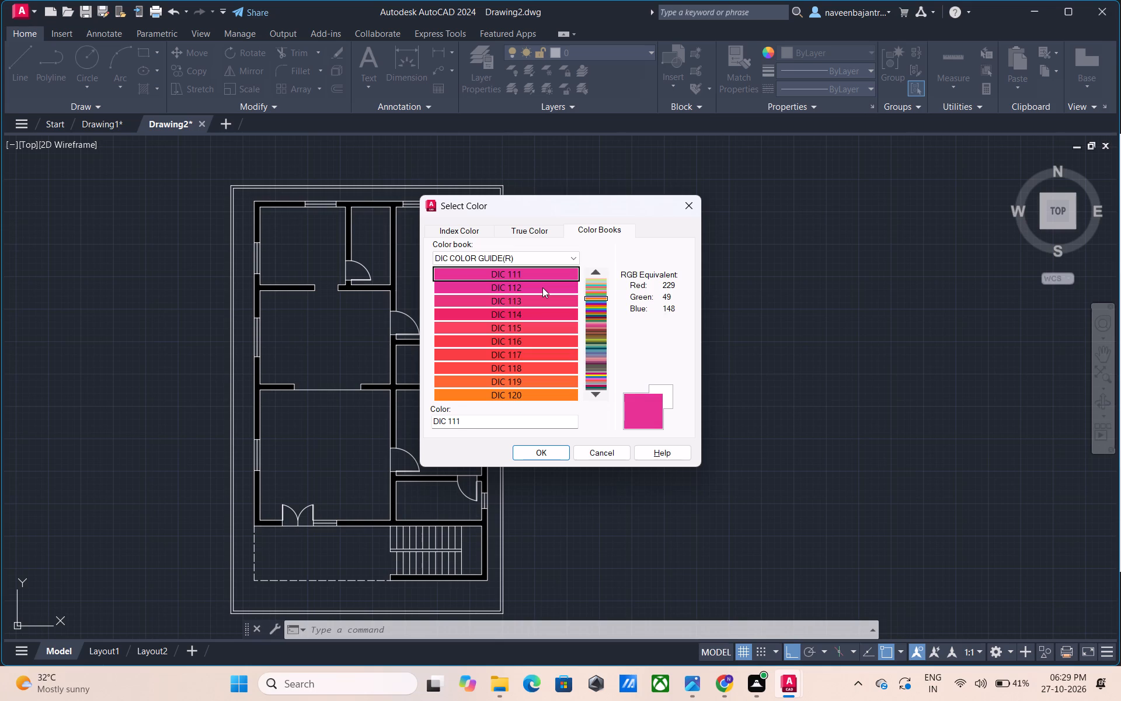
key(Down)
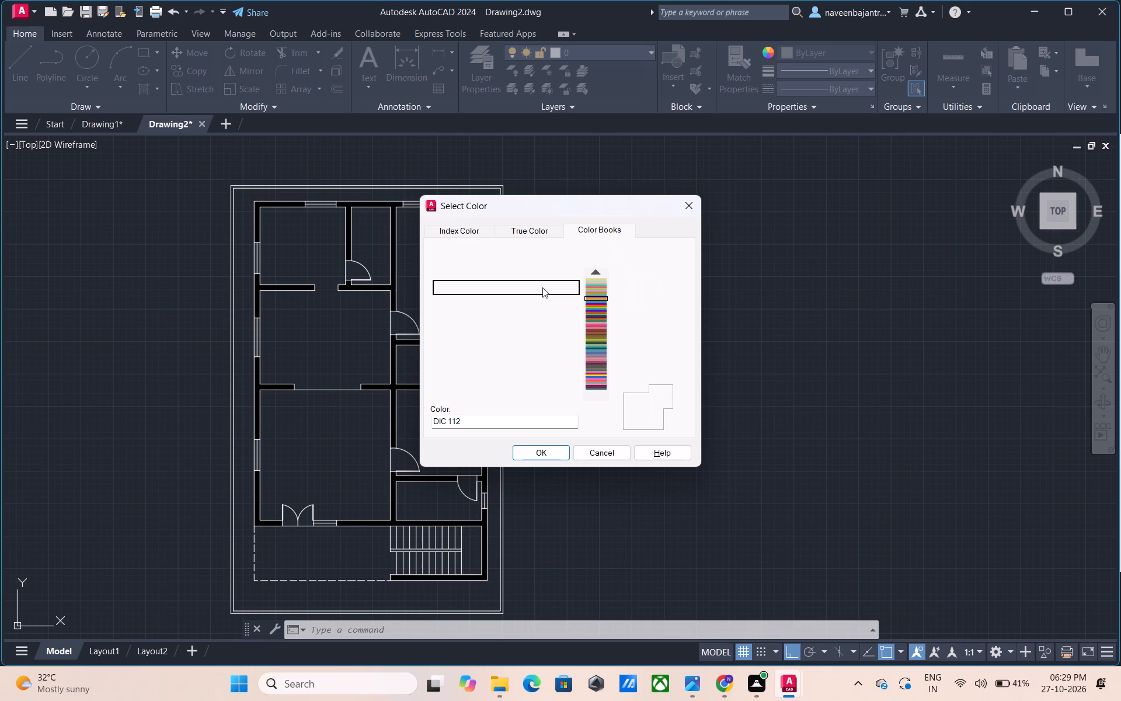
key(Down)
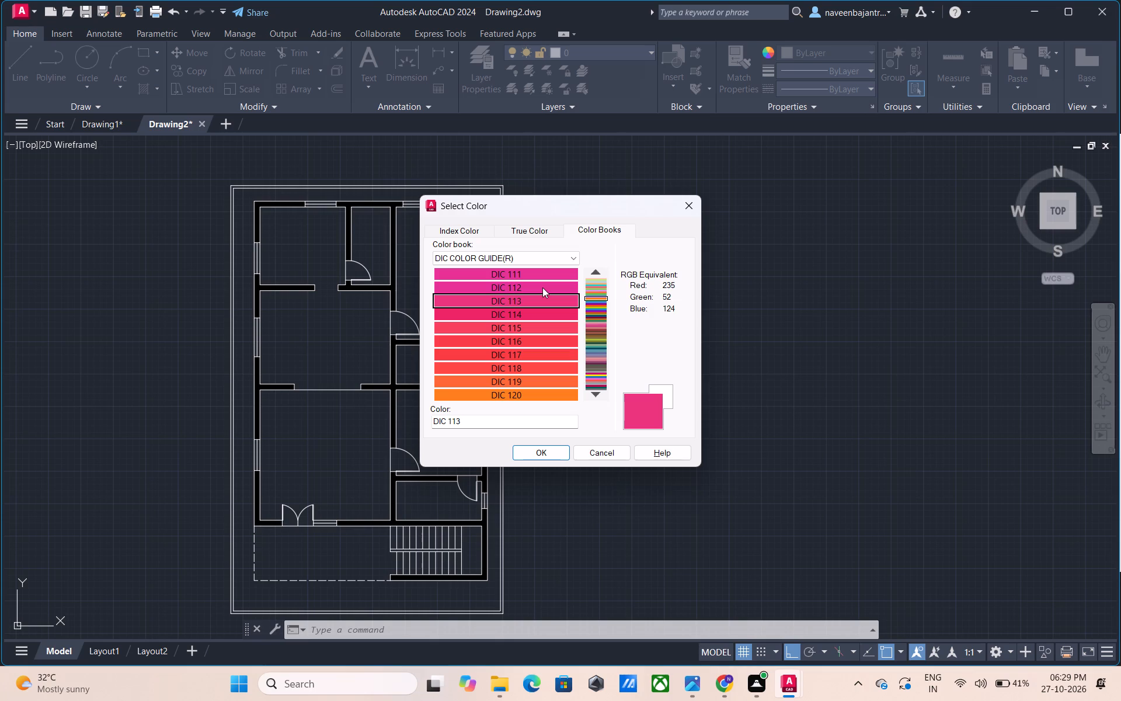
key(Down)
key(Down)
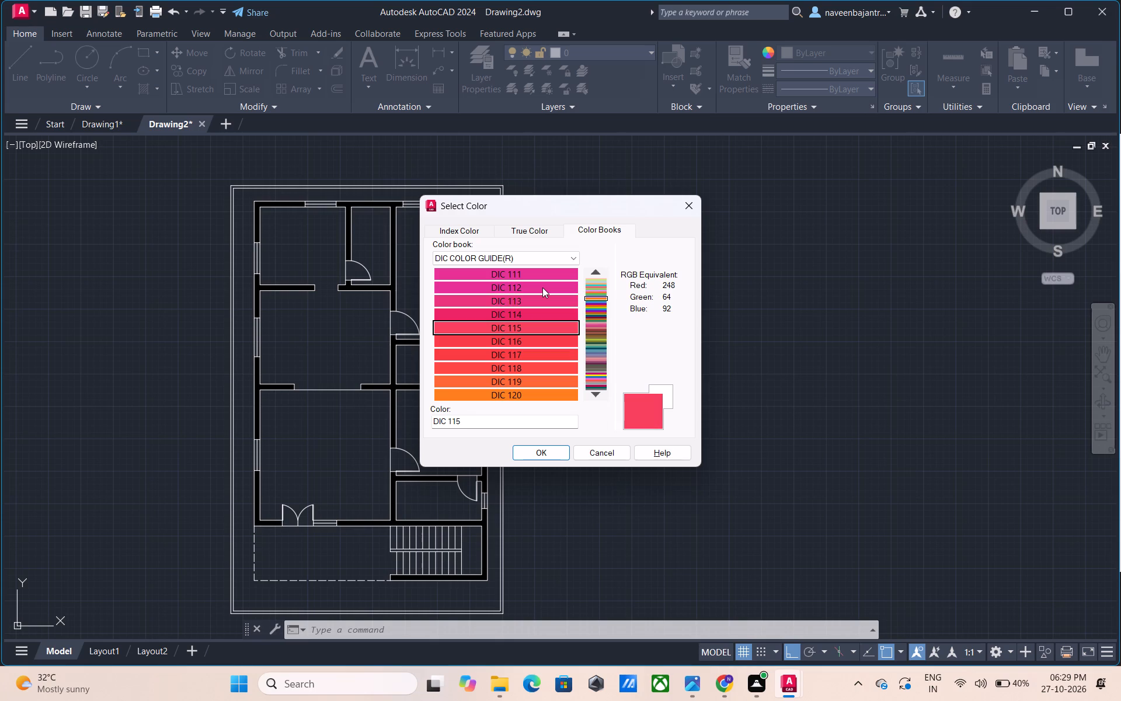
key(Down)
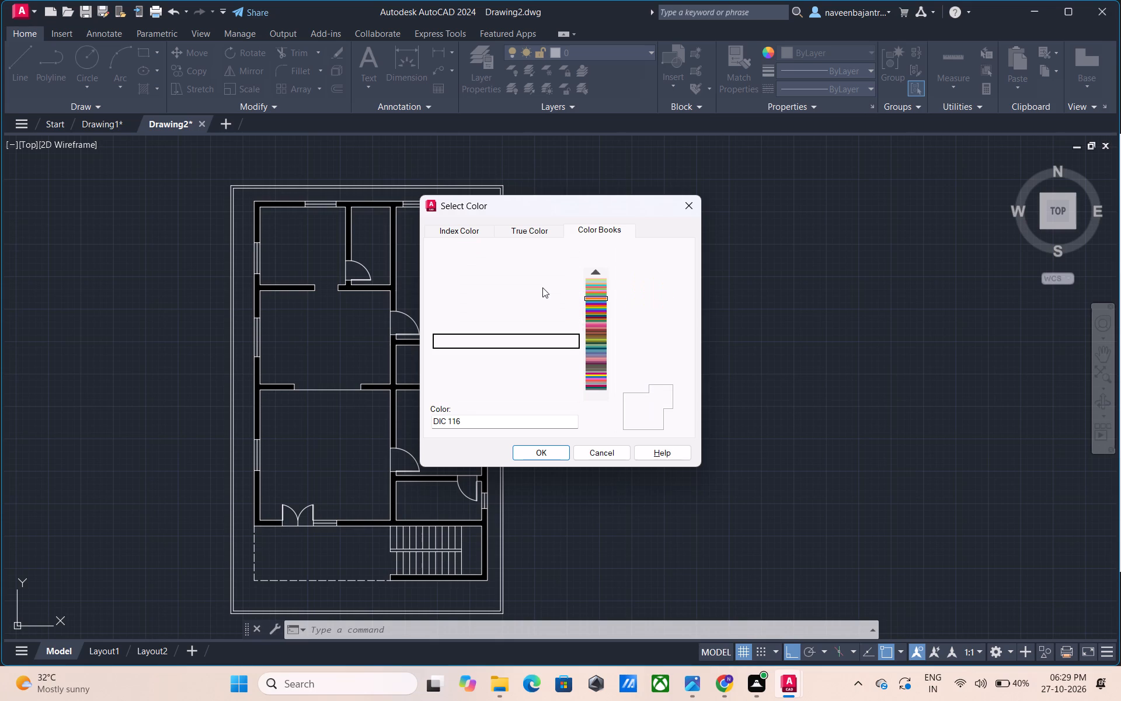
key(Down)
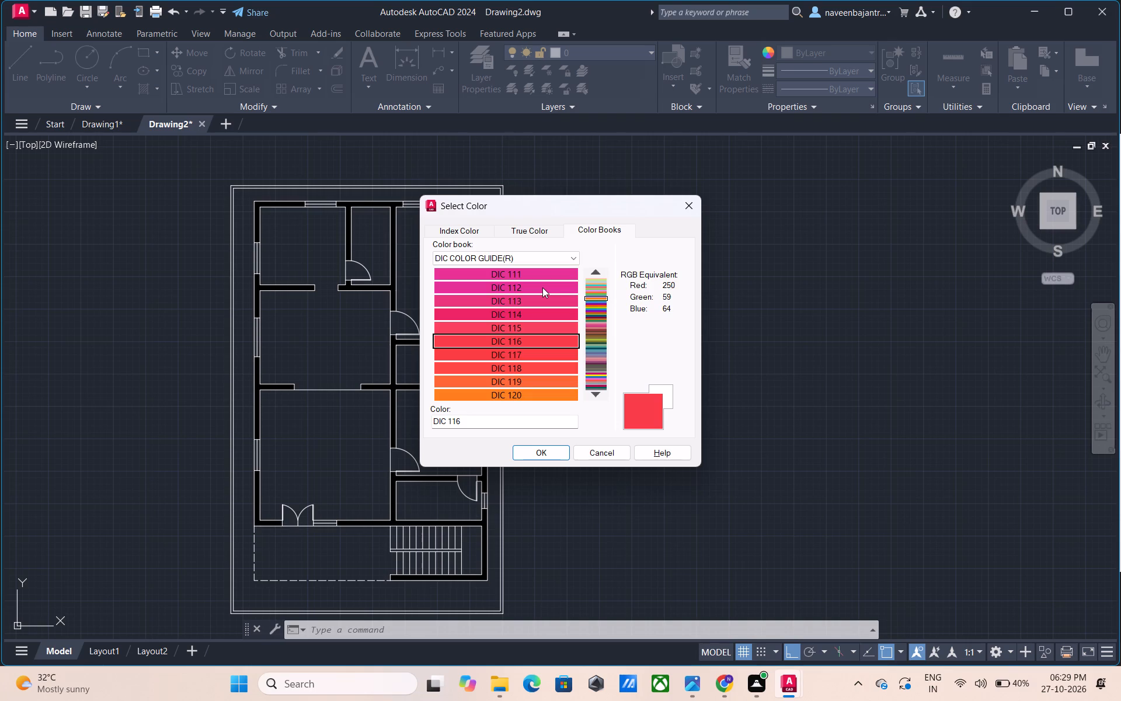
key(Down)
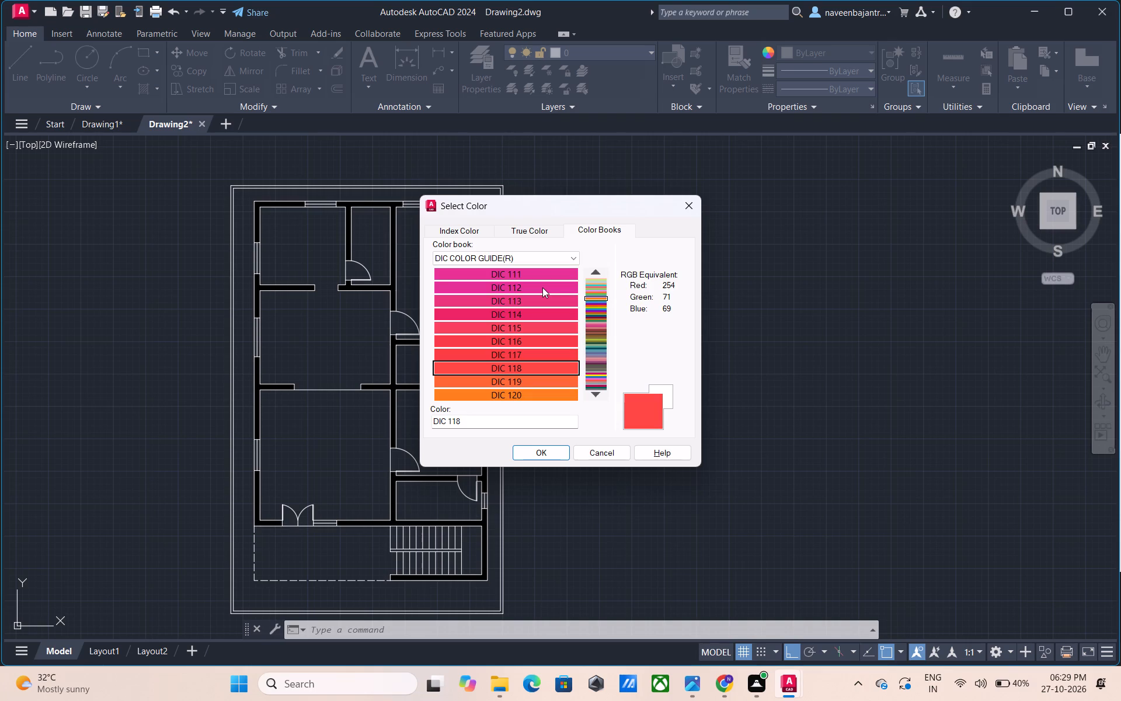
key(Down)
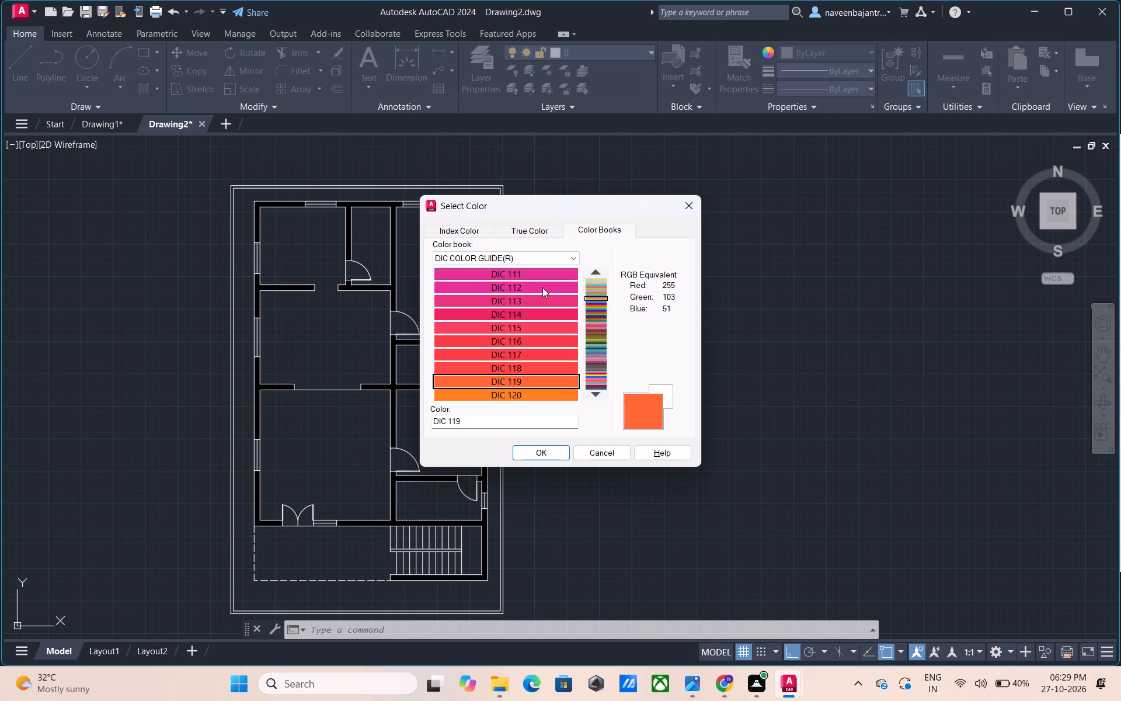
key(Down)
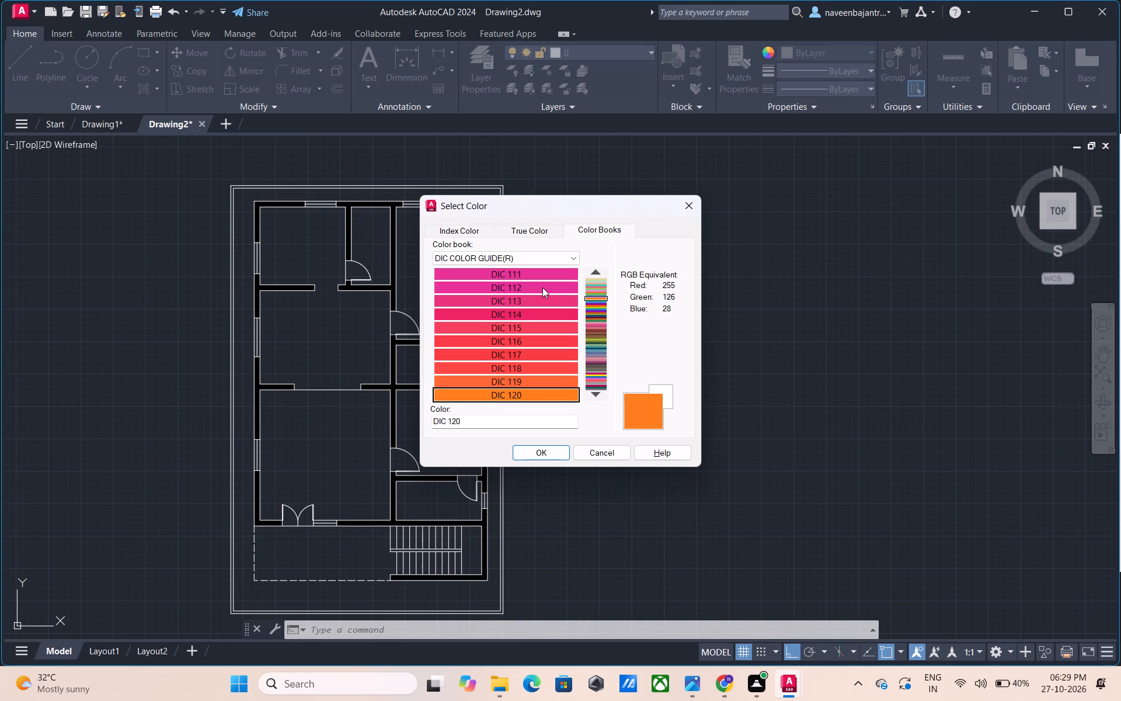
key(Down)
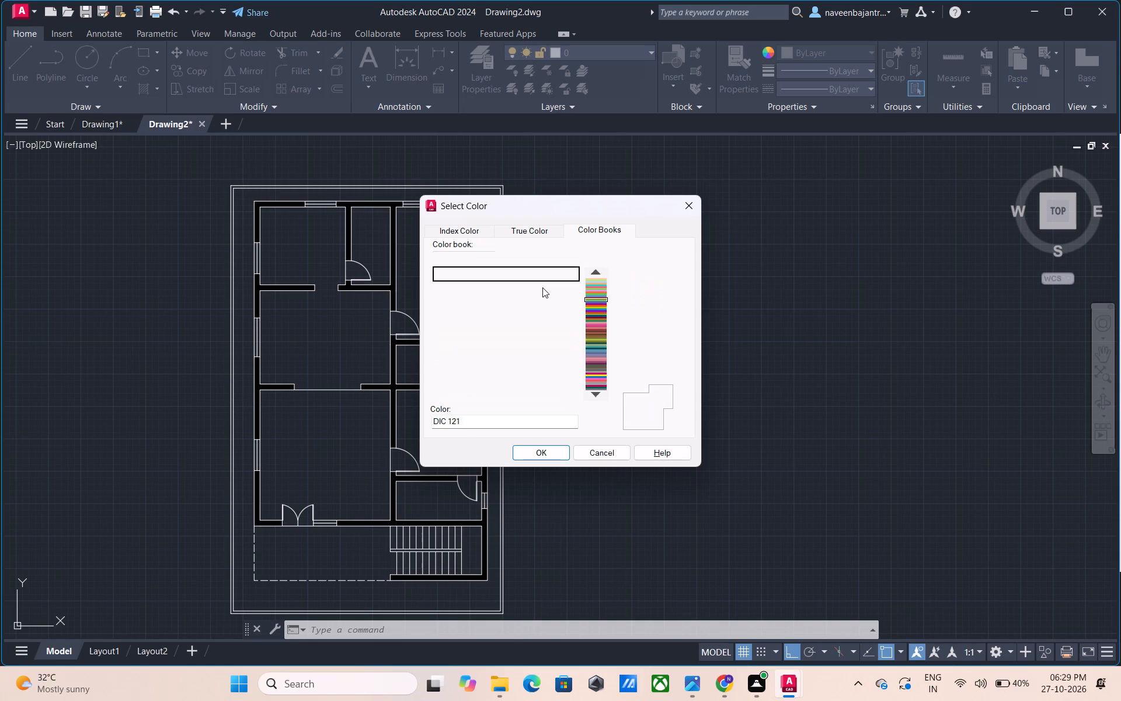
key(Down)
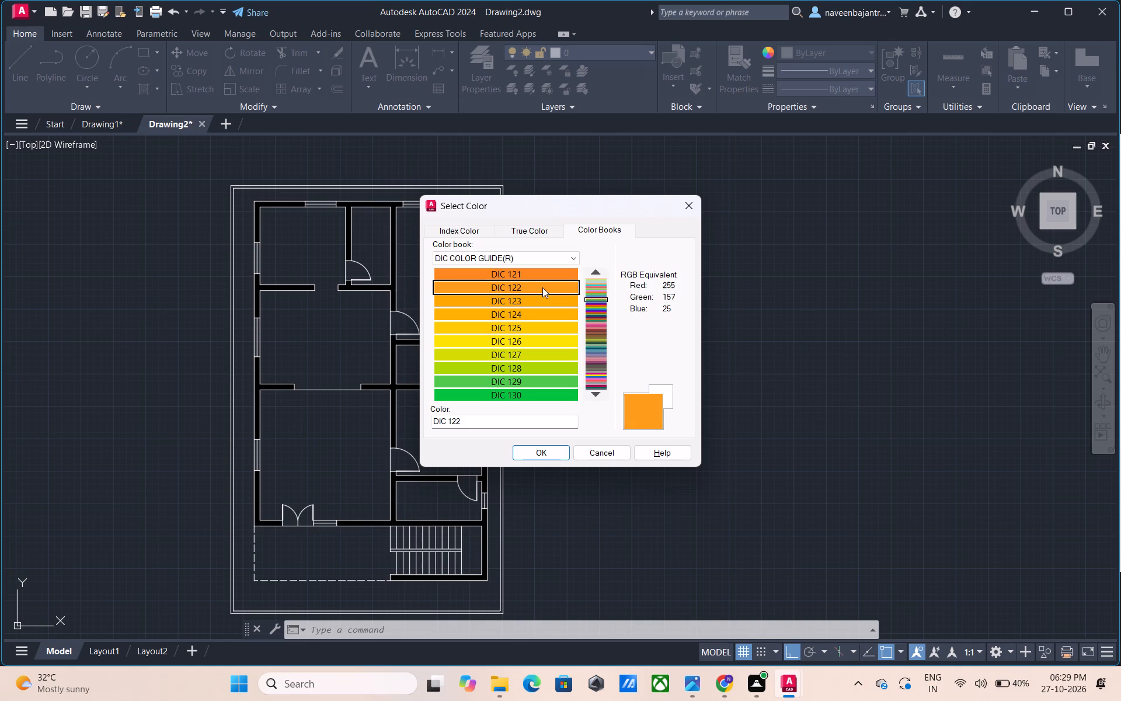
key(Down)
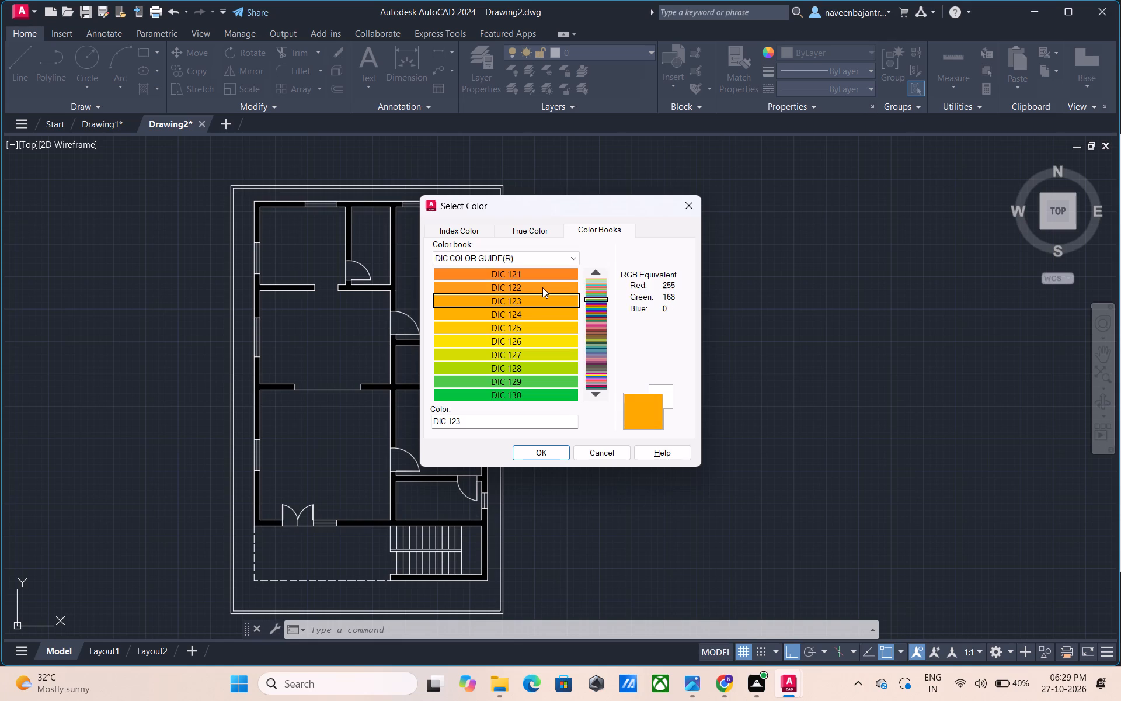
key(Down)
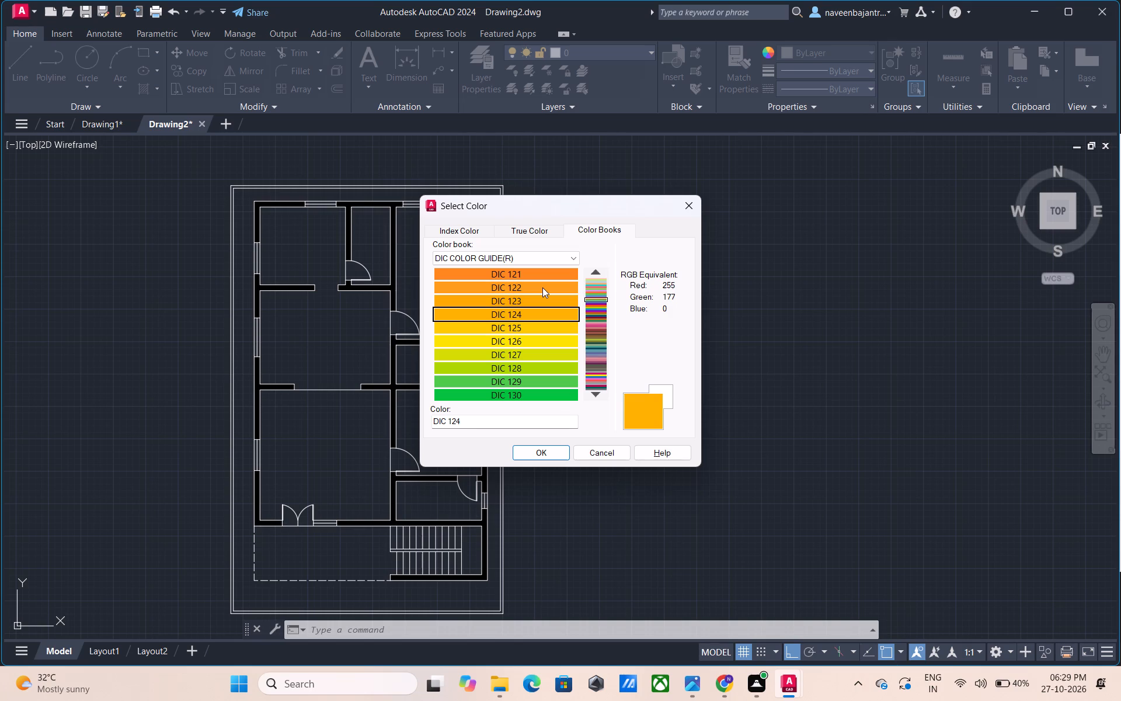
key(Down)
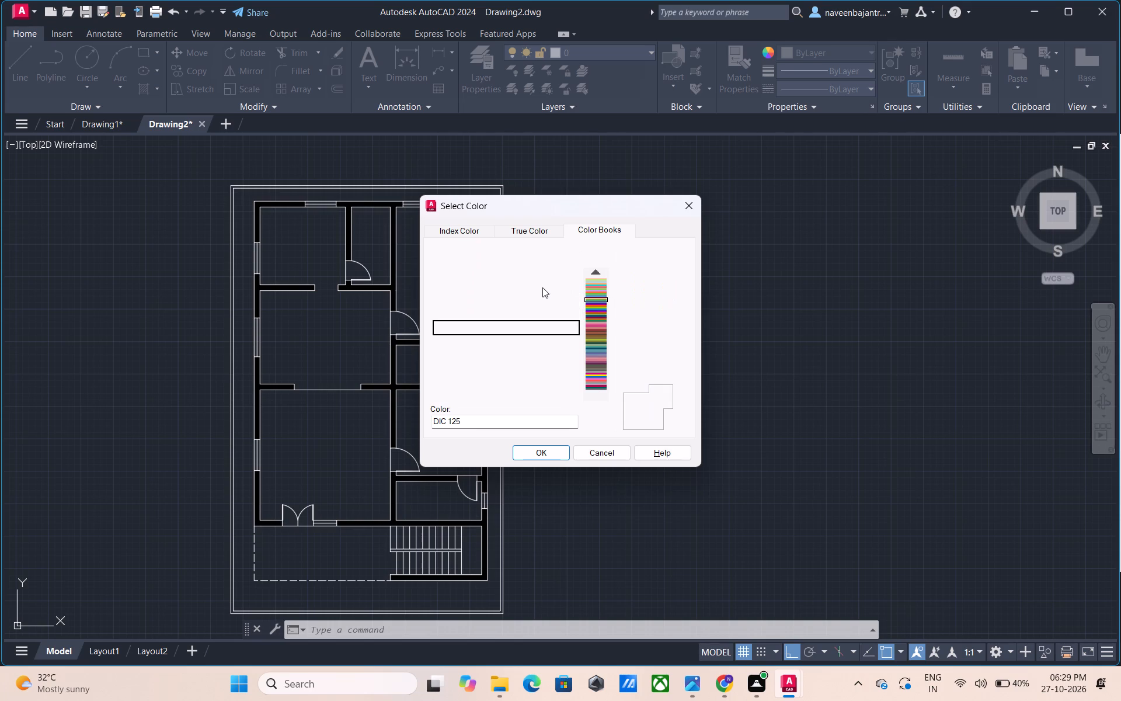
key(Down)
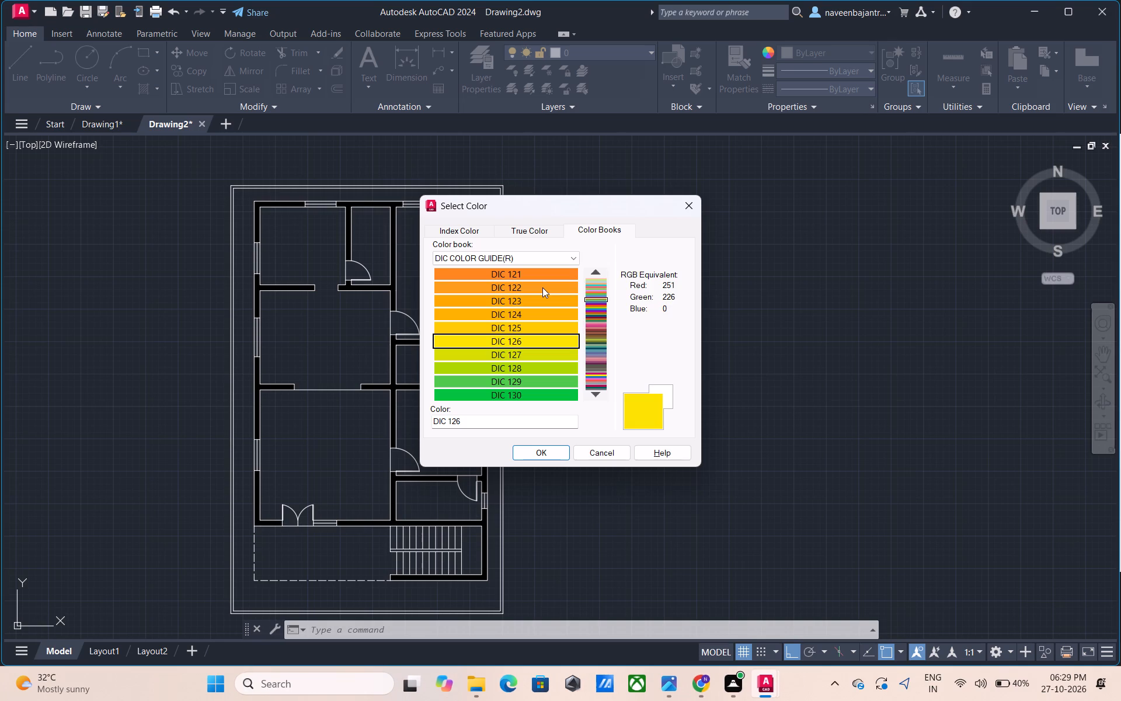
key(Down)
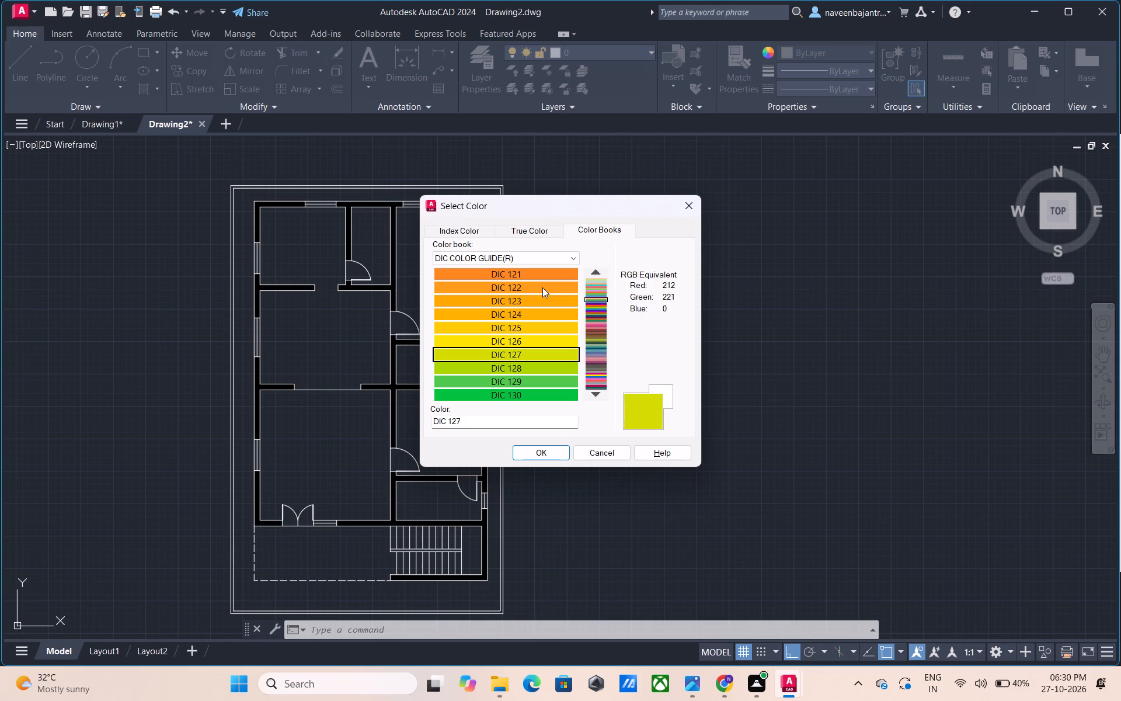
key(Down)
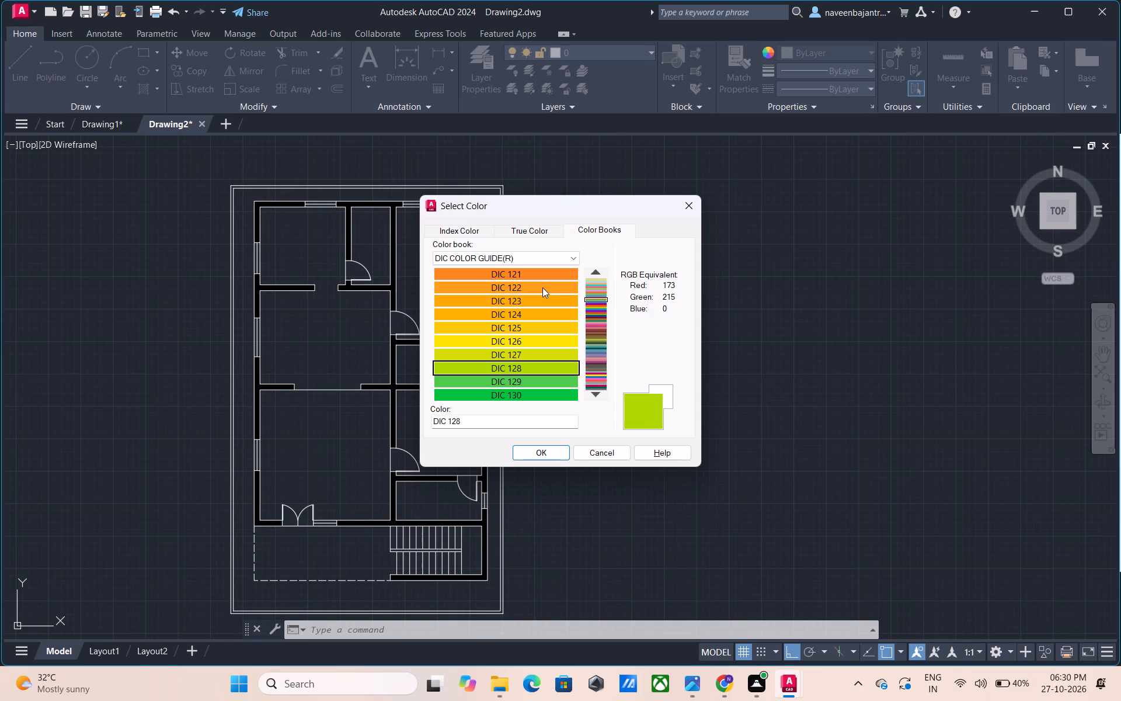
key(Down)
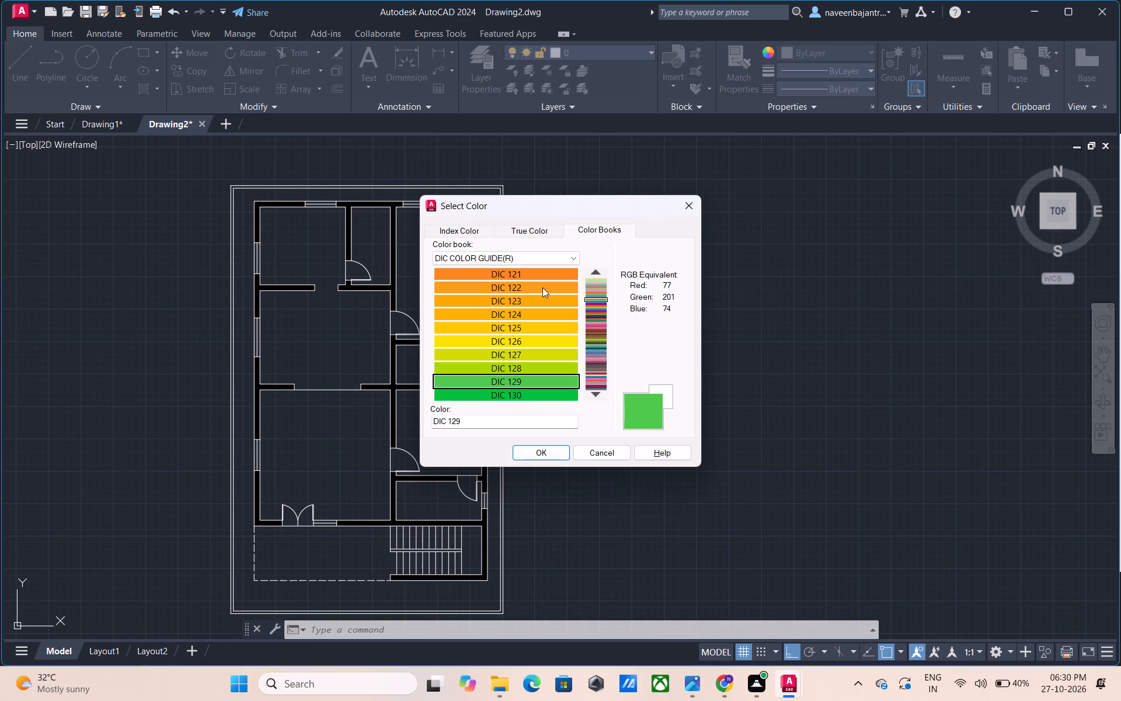
key(Down)
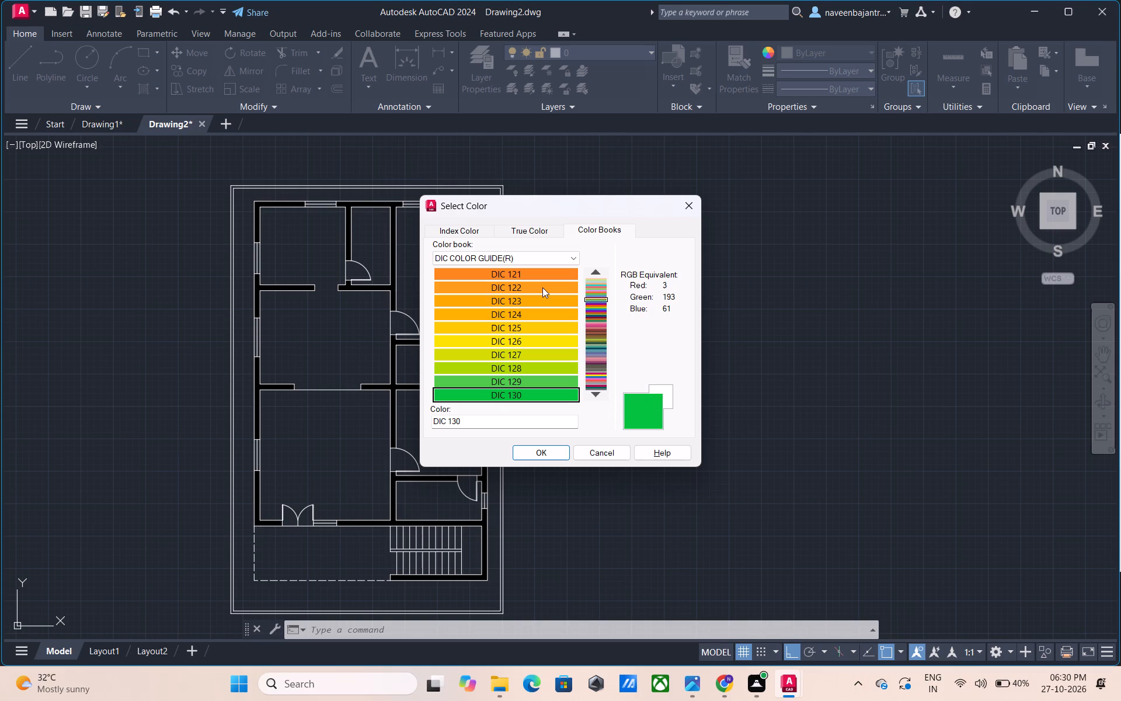
key(Down)
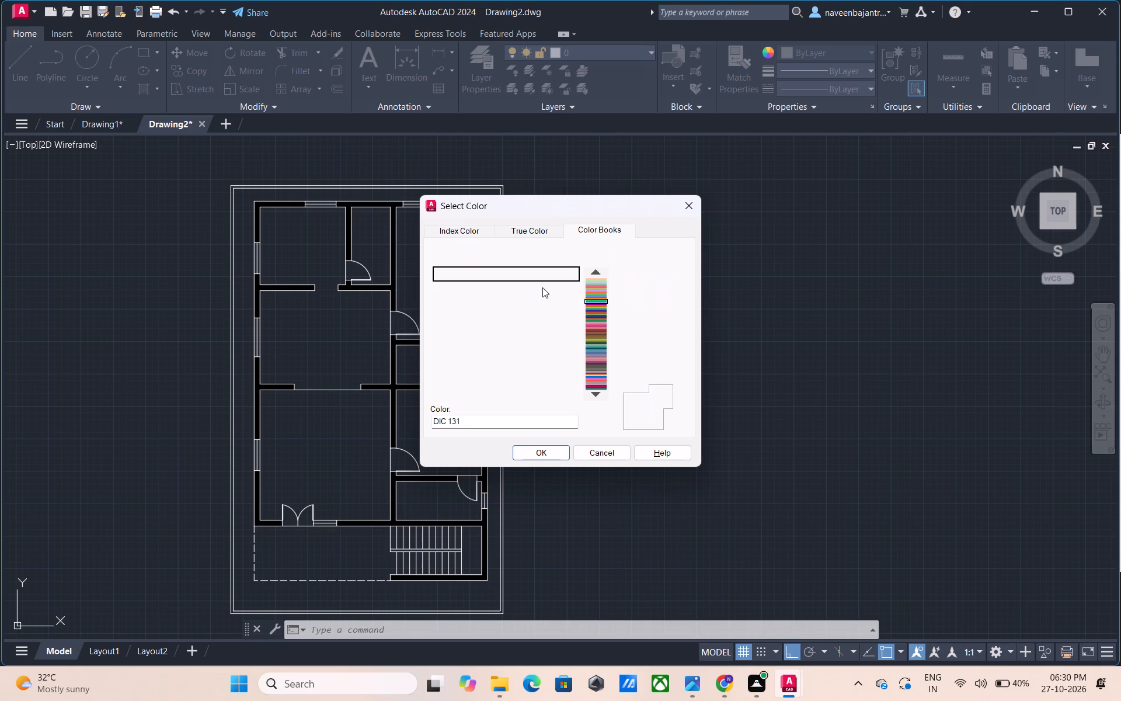
key(Down)
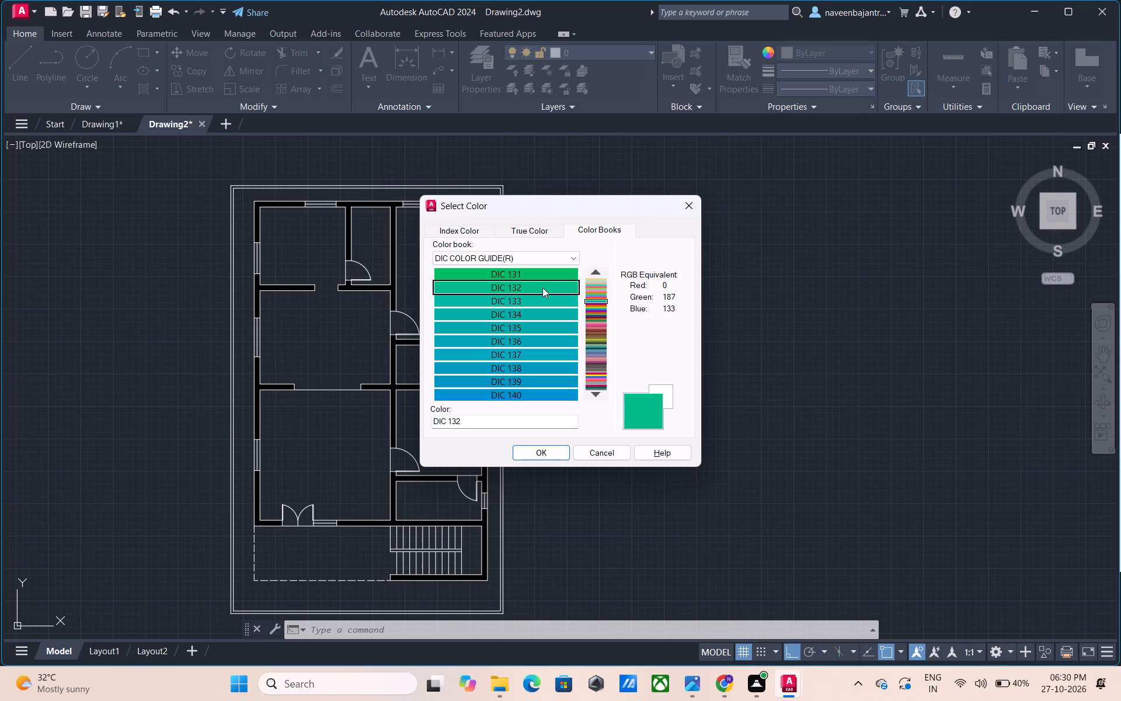
key(Down)
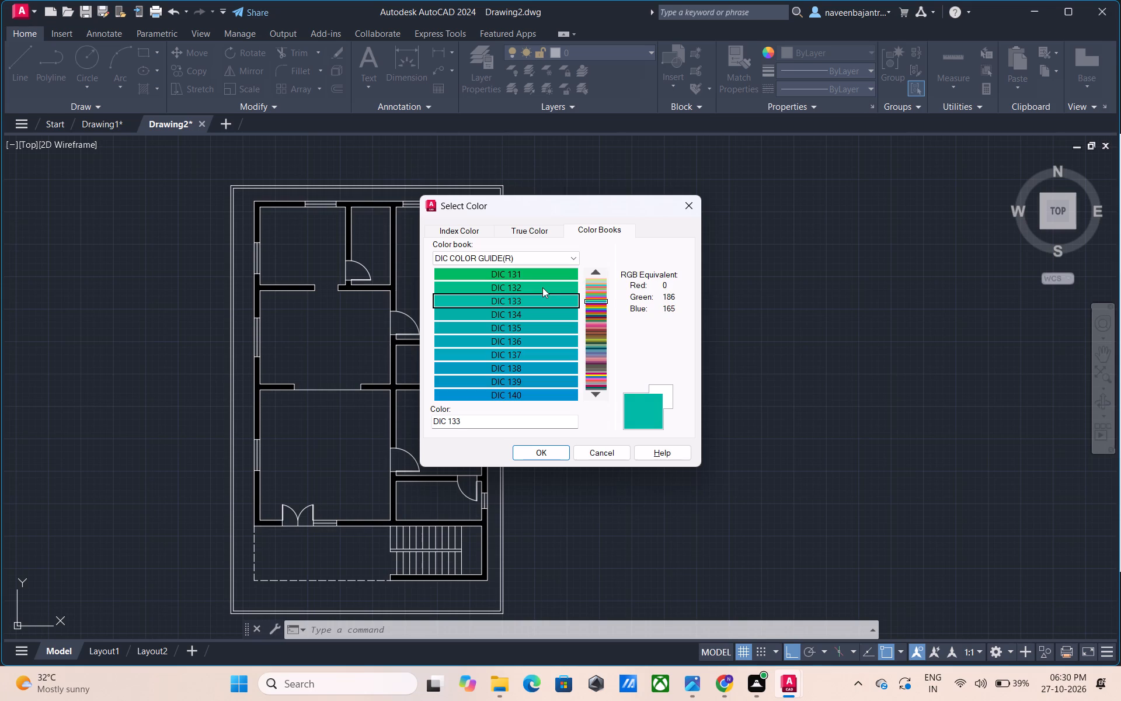
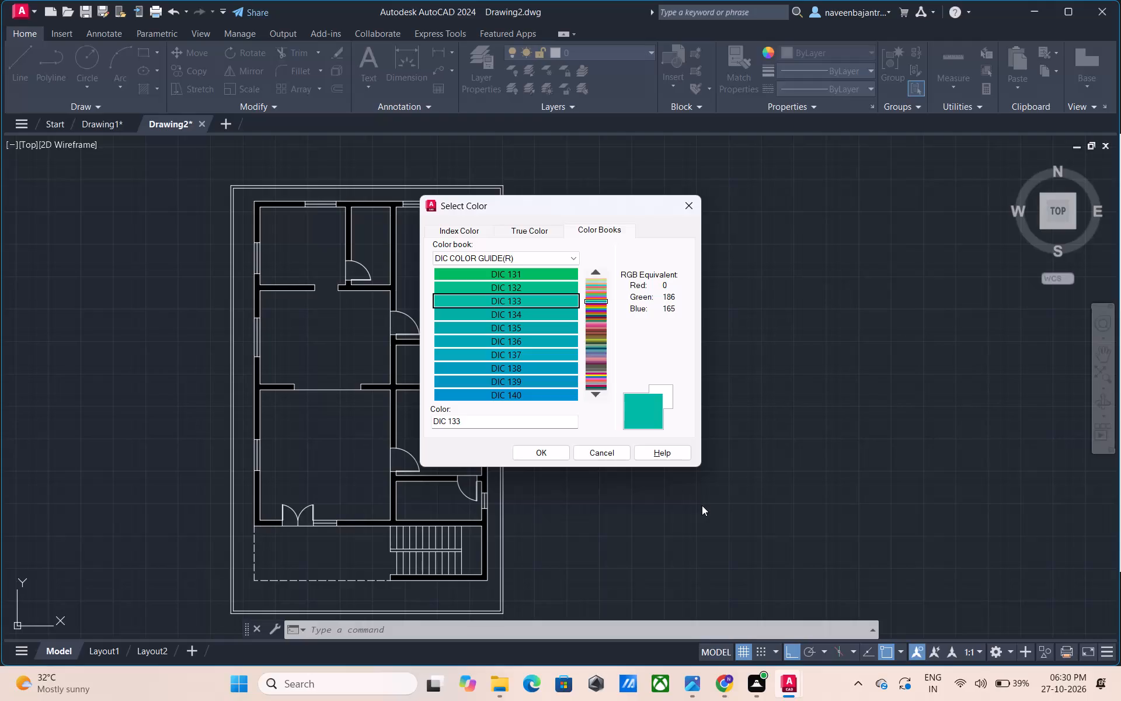
Continue browsing the DIC COLOR GUIDE(R) color book for an object color, going through the swatches from DIC 134 to DIC 169.
key(Down)
key(Down)
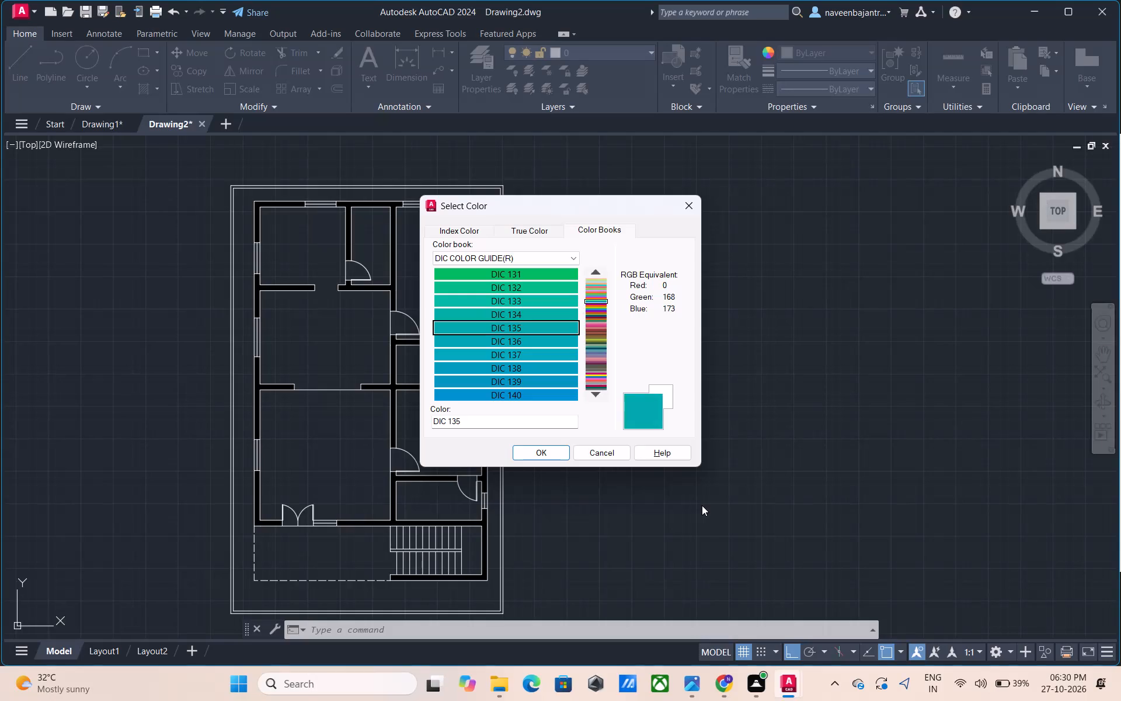
key(Down)
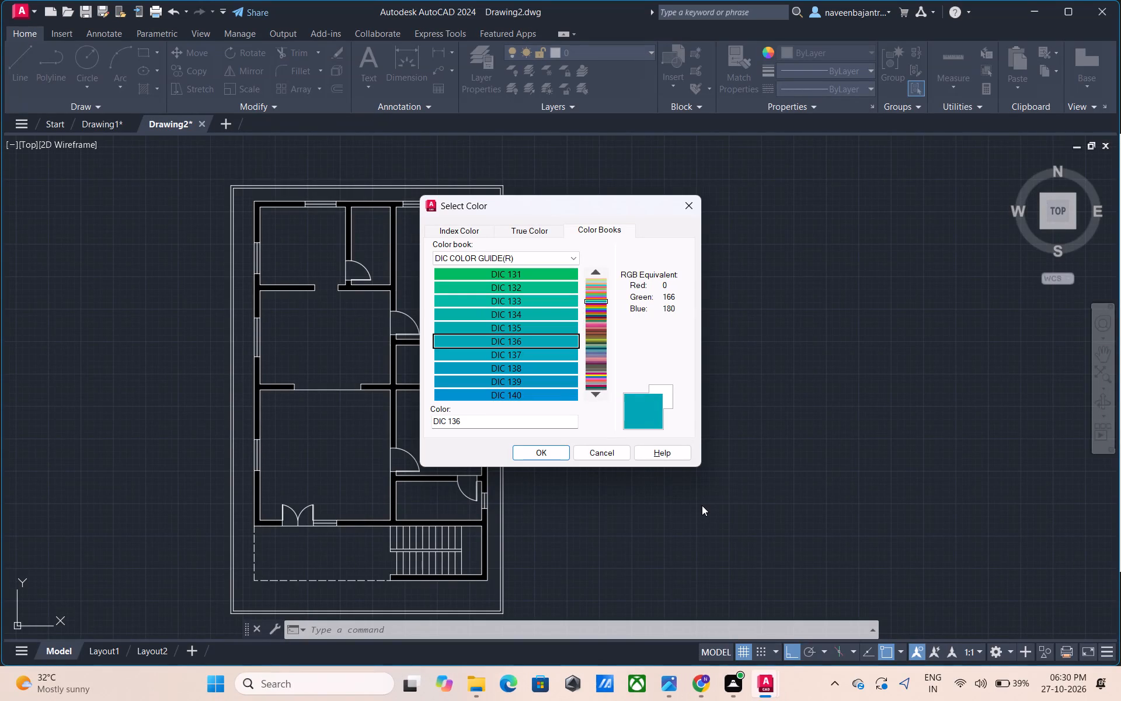
key(Down)
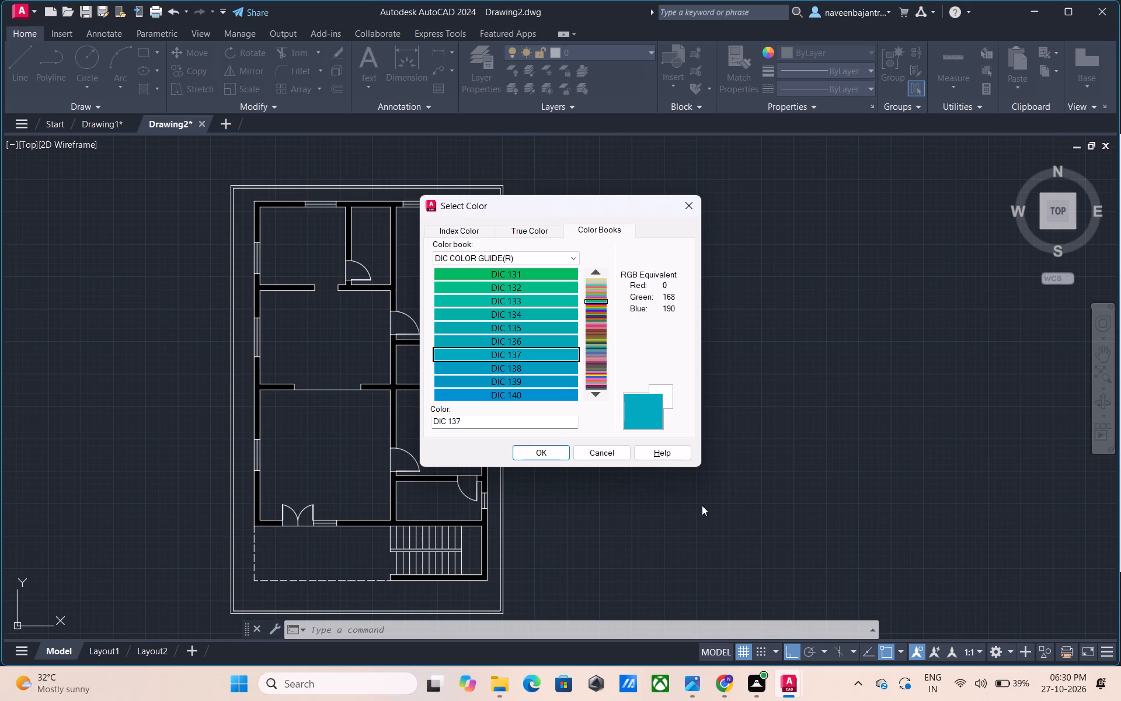
key(Down)
key(Down)
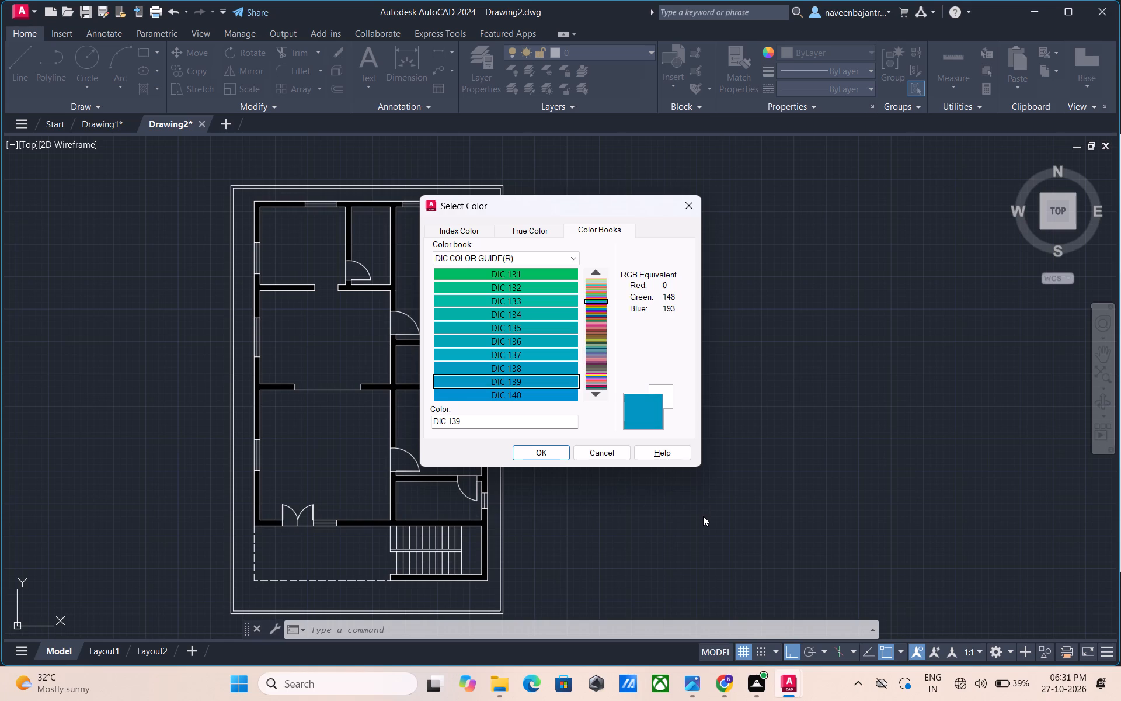
key(Down)
key(Down)
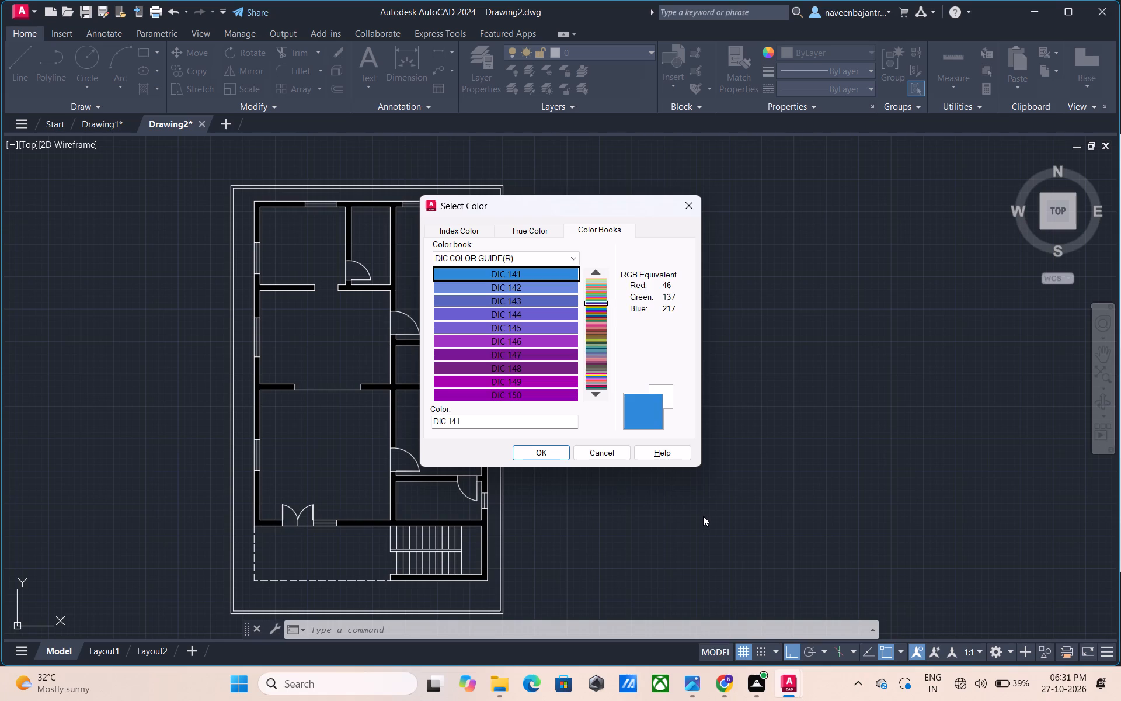
key(Down)
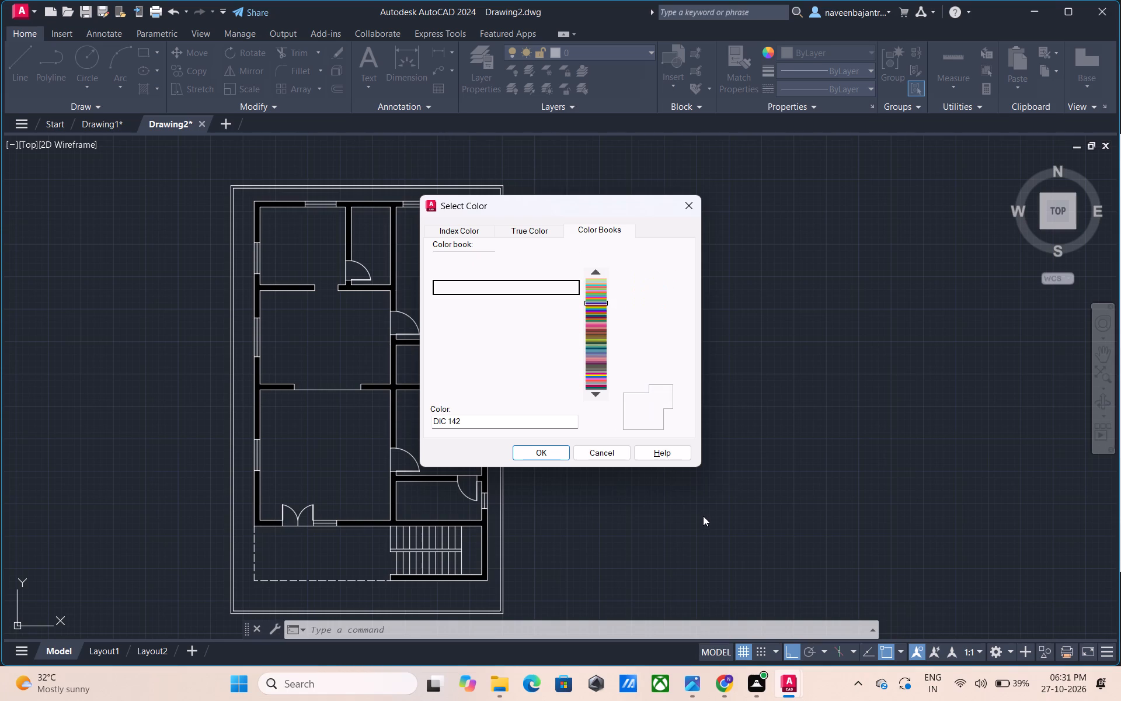
key(Down)
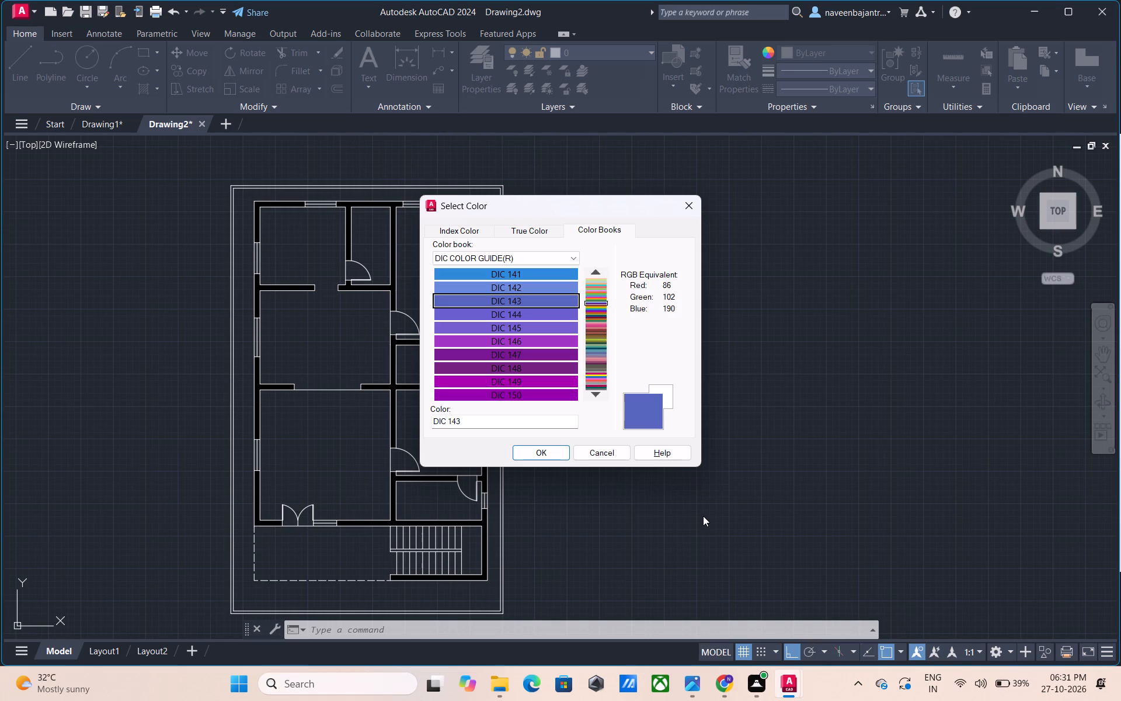
key(Down)
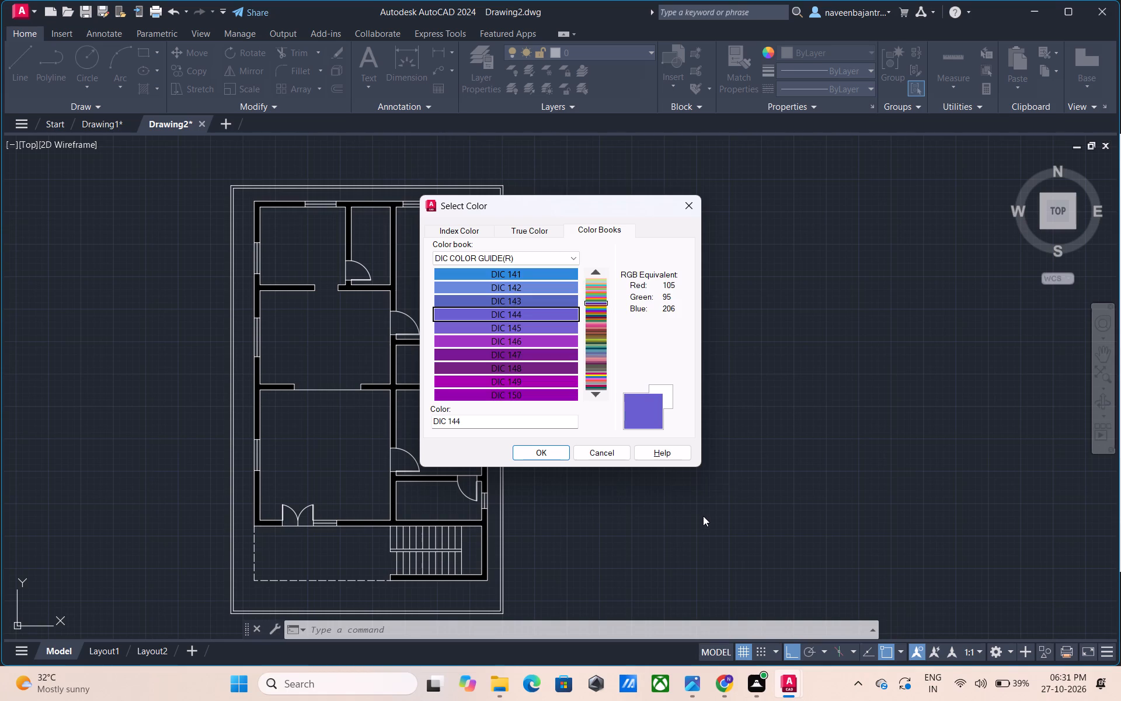
key(Down)
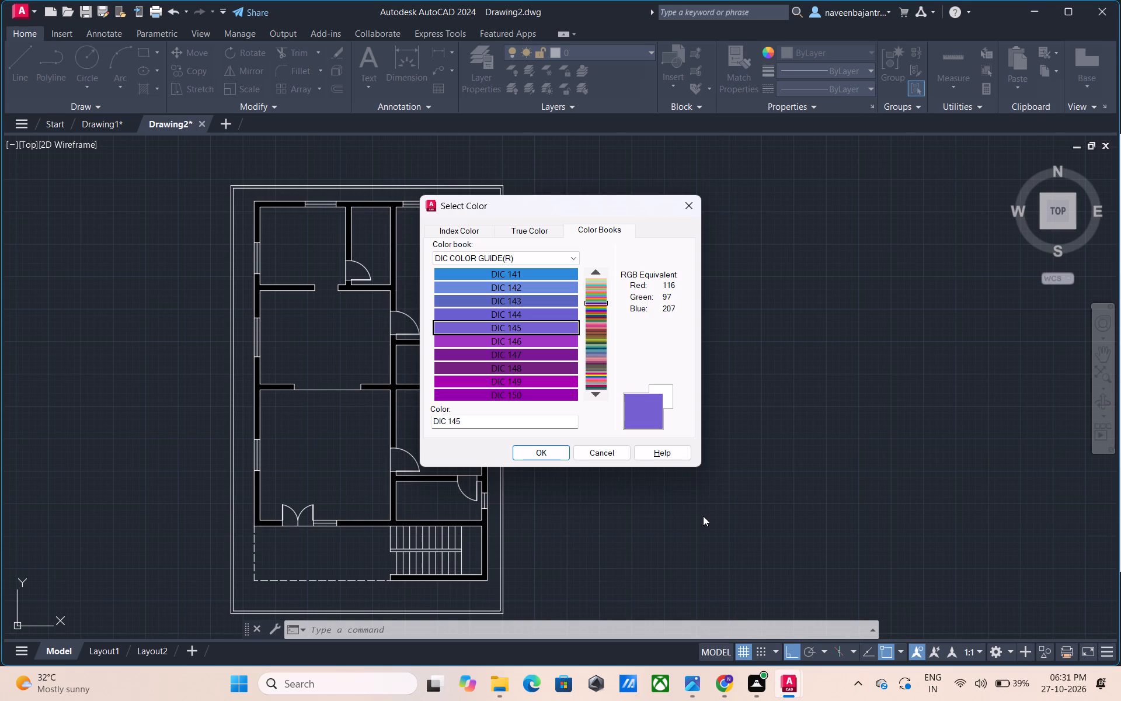
key(Down)
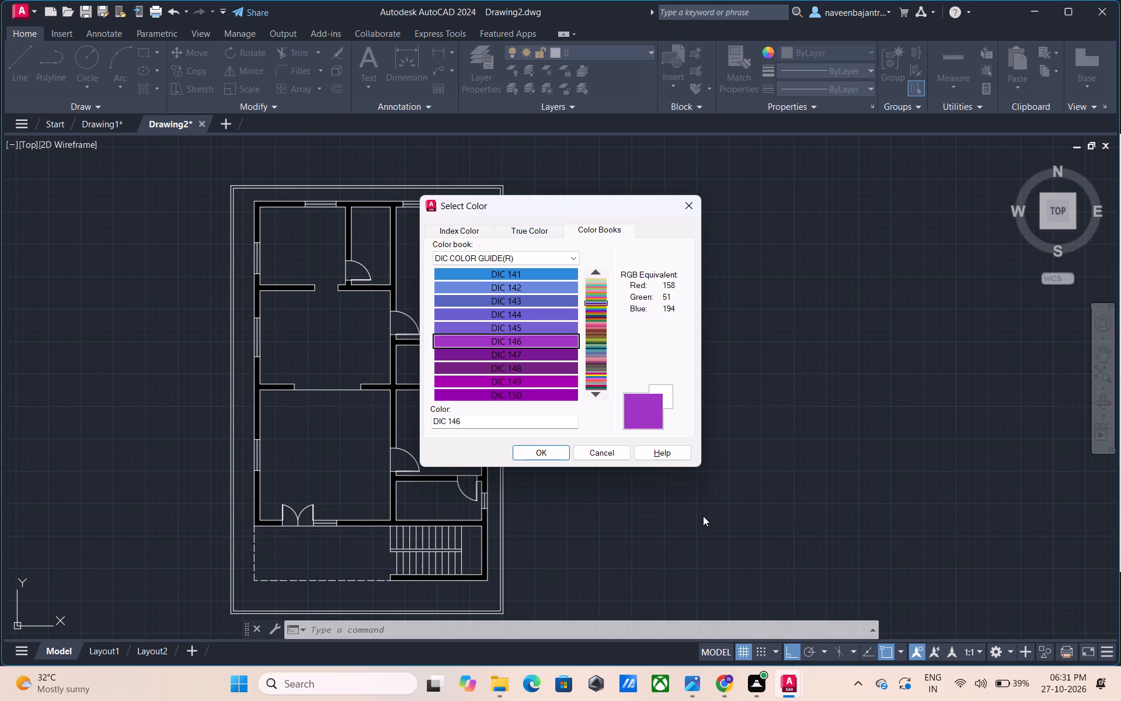
key(Down)
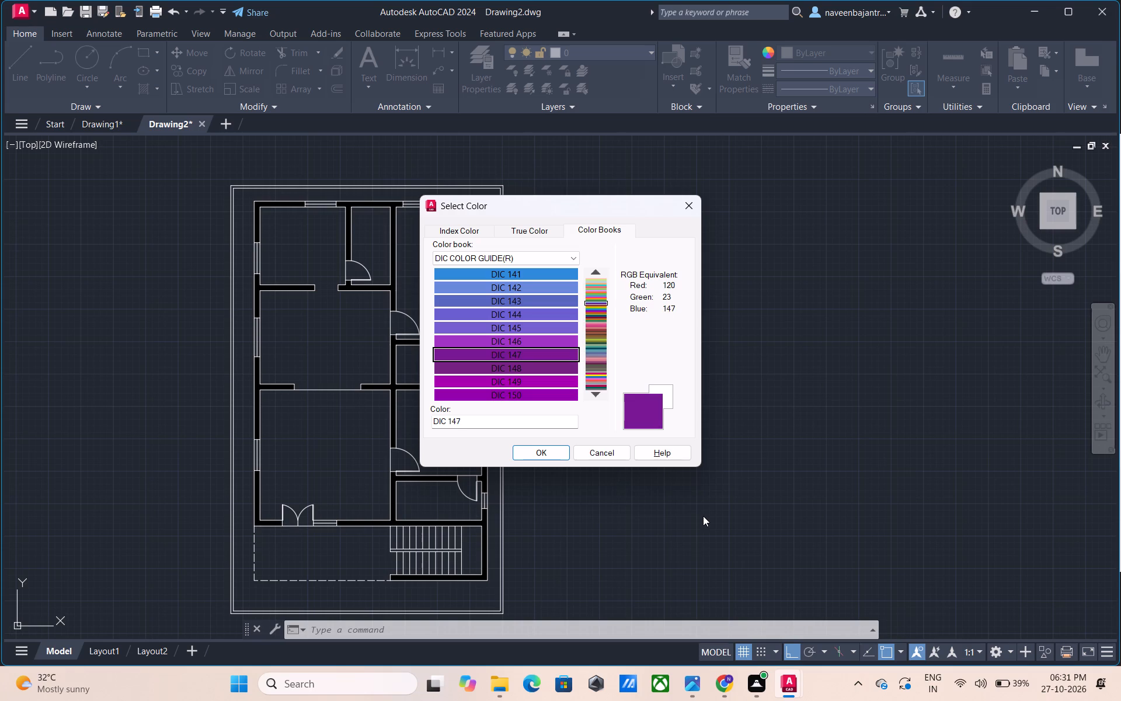
key(Down)
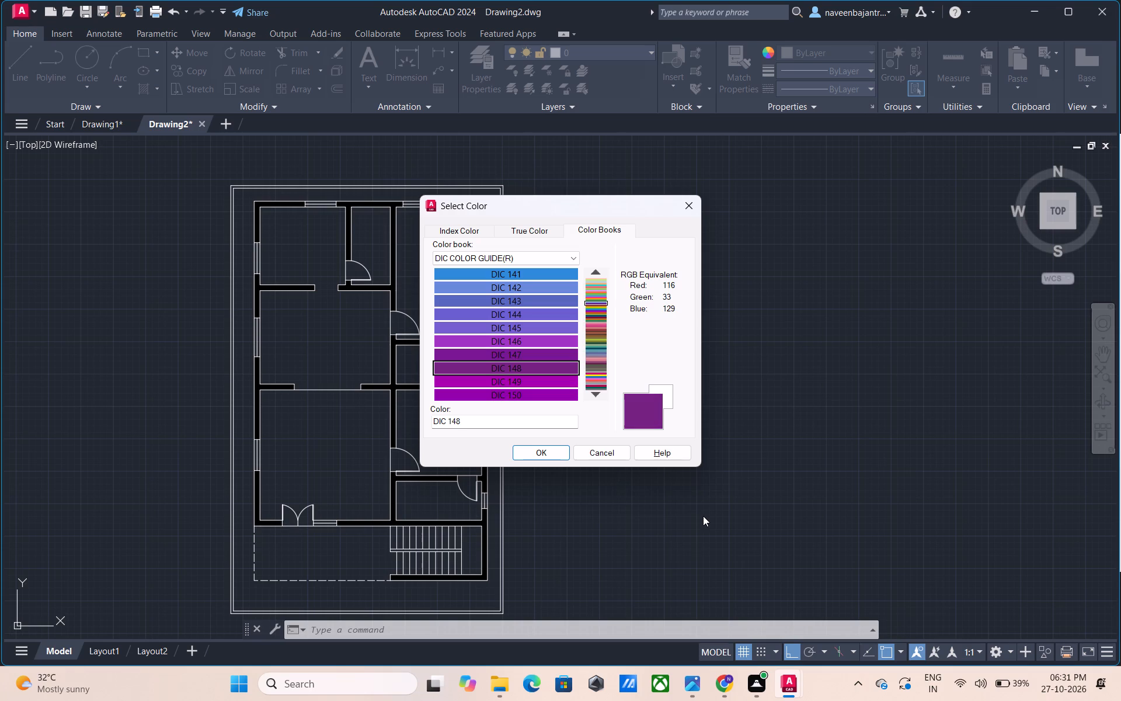
key(Down)
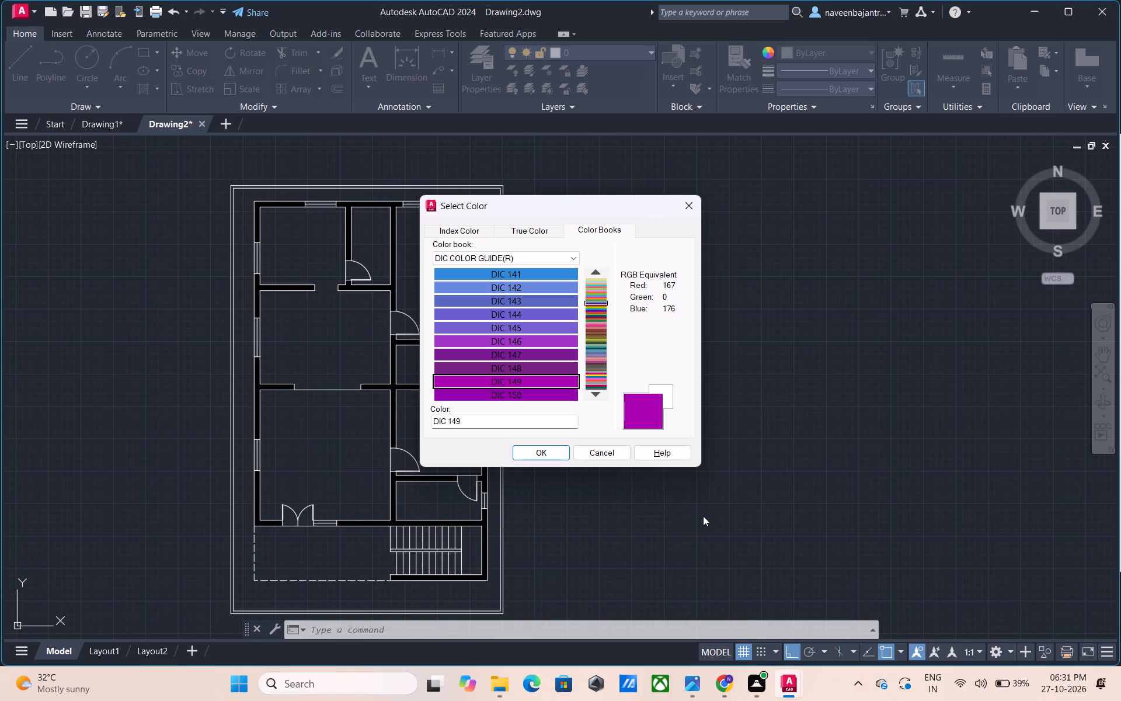
key(Down)
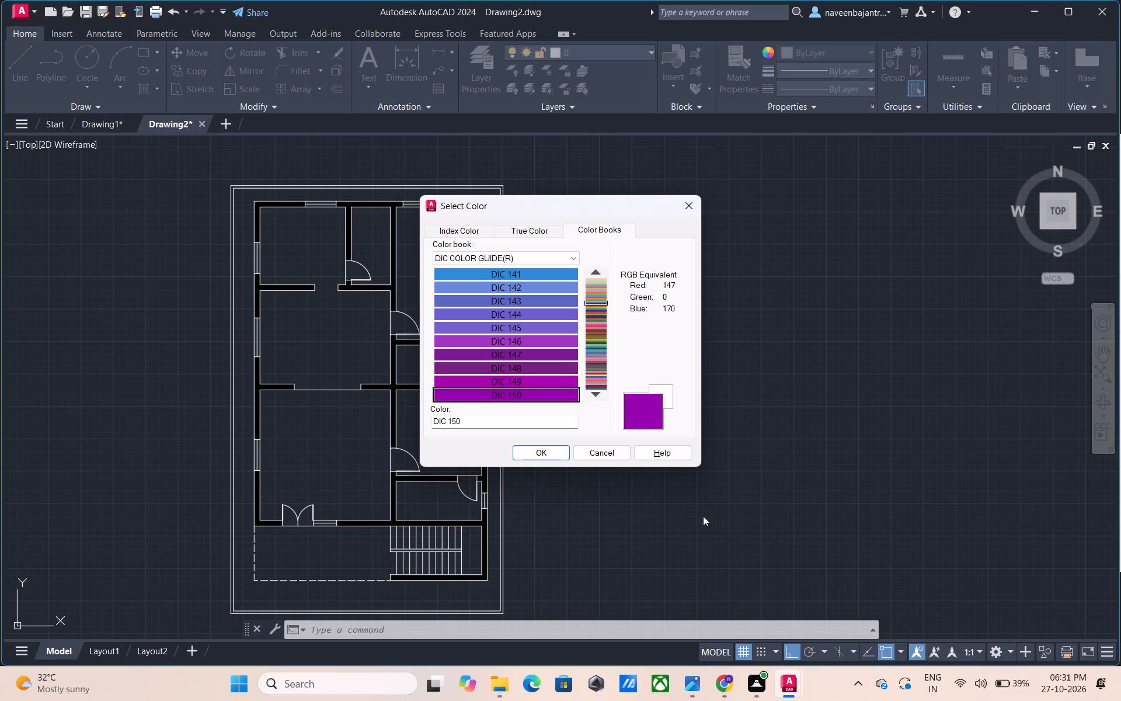
key(Down)
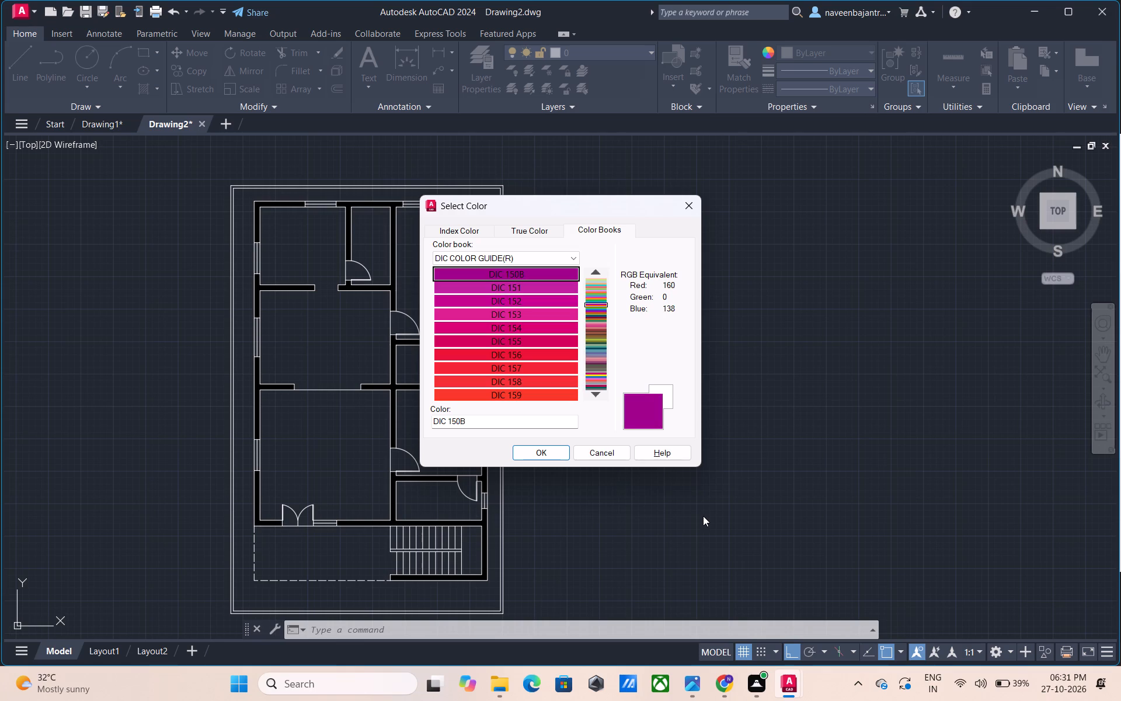
key(Down)
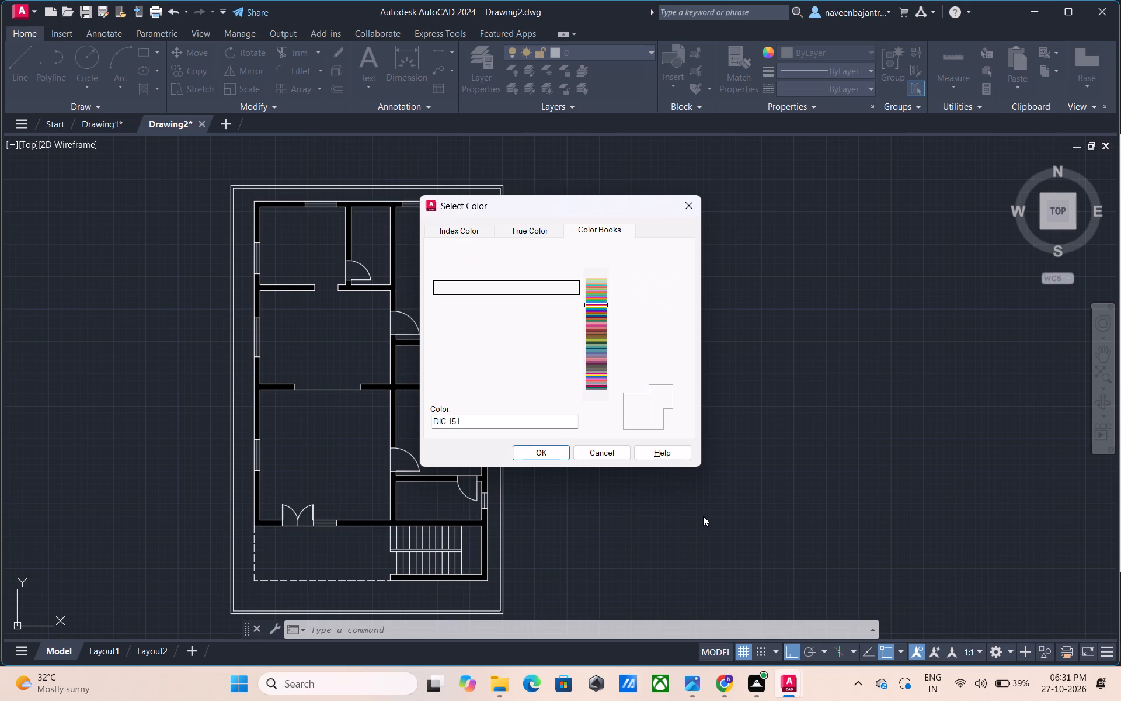
key(Down)
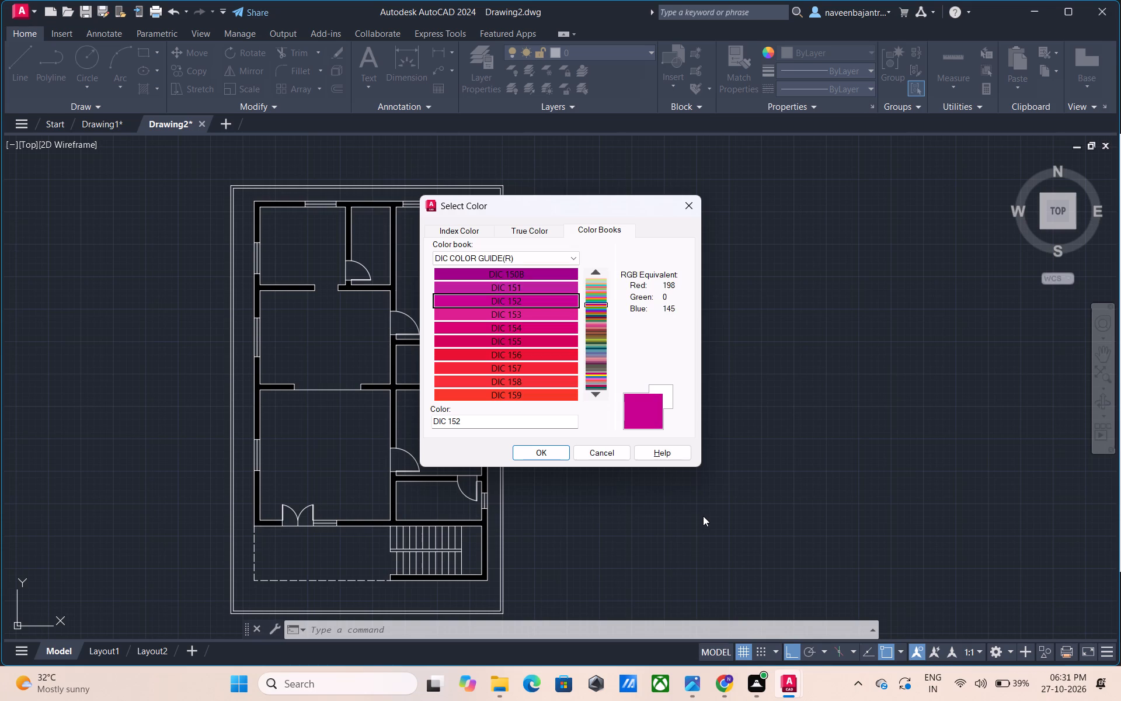
key(Down)
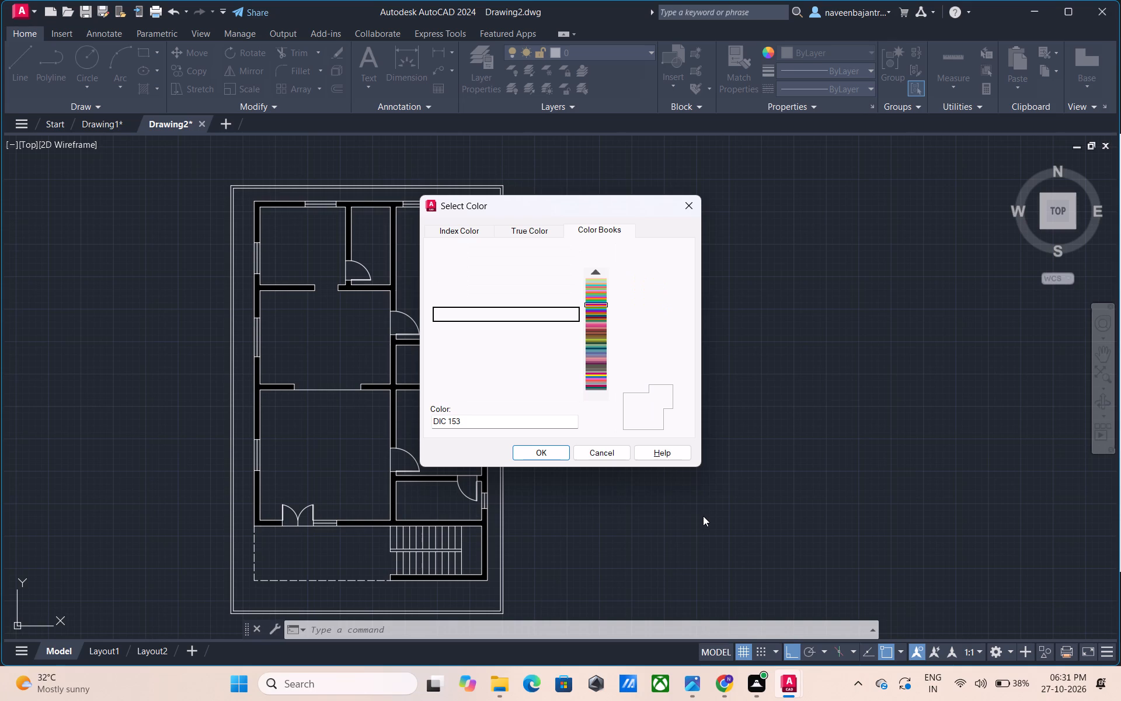
key(Down)
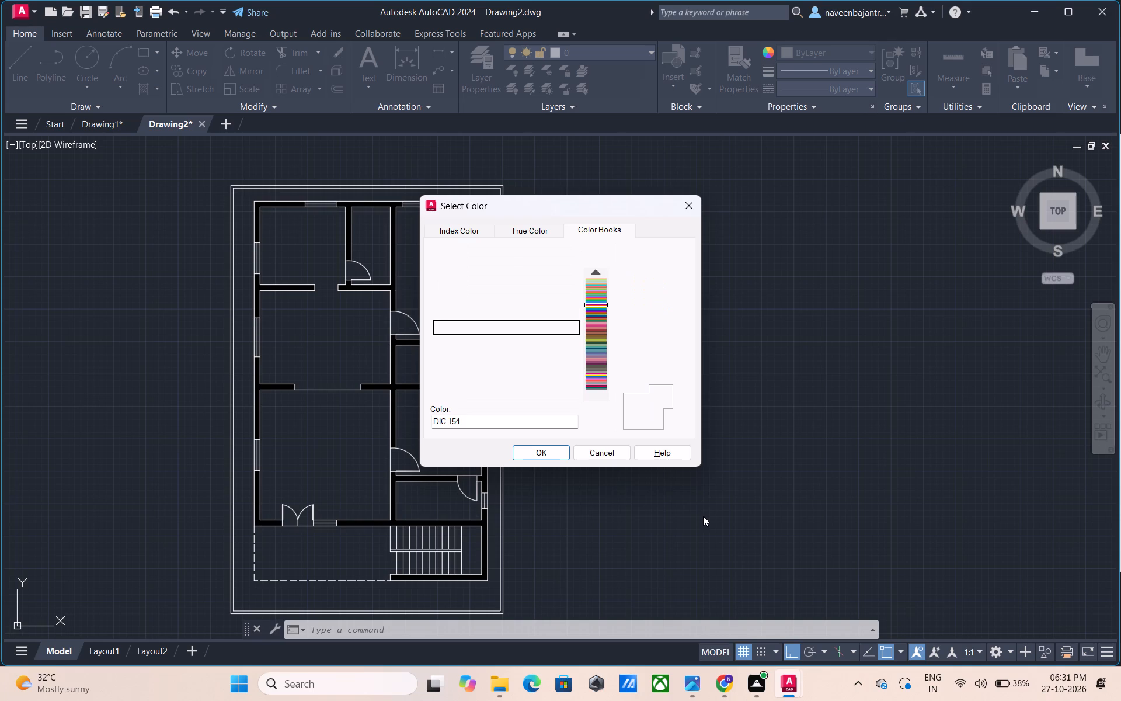
key(Down)
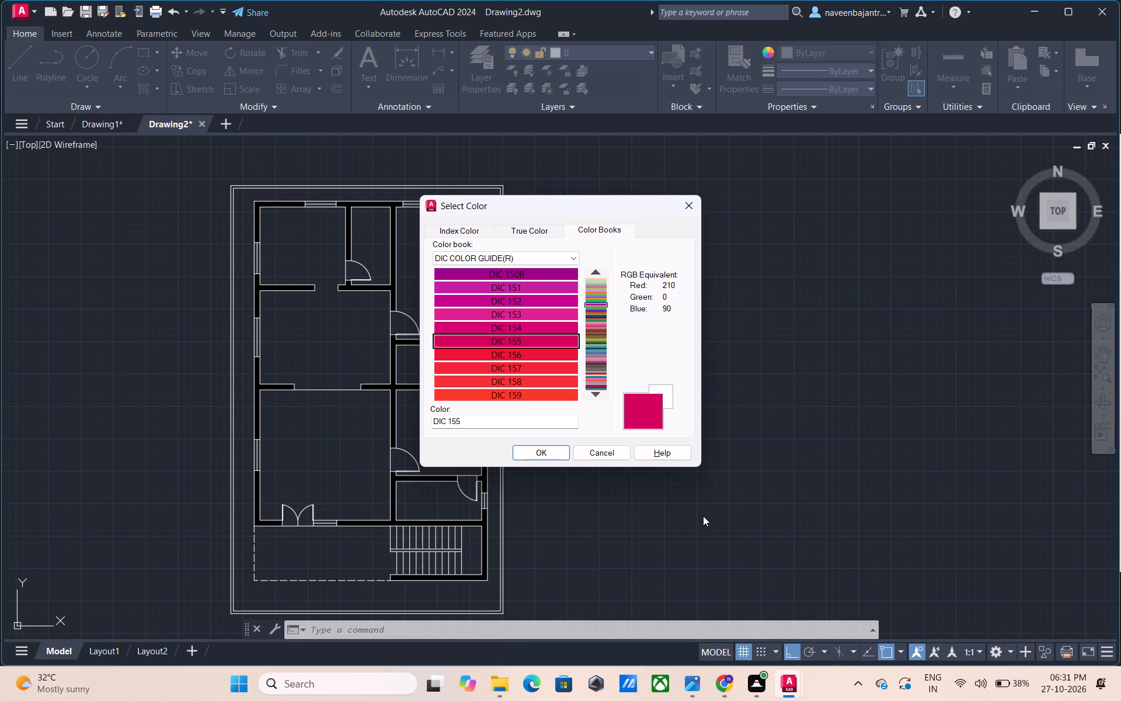
key(Down)
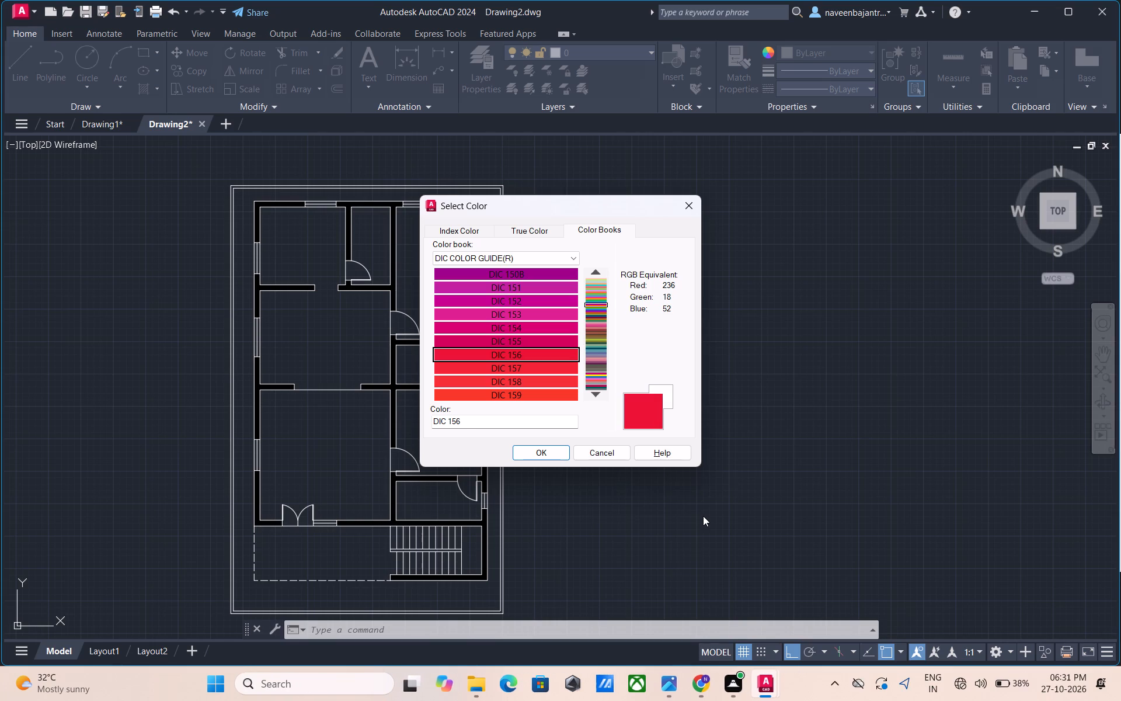
key(Down)
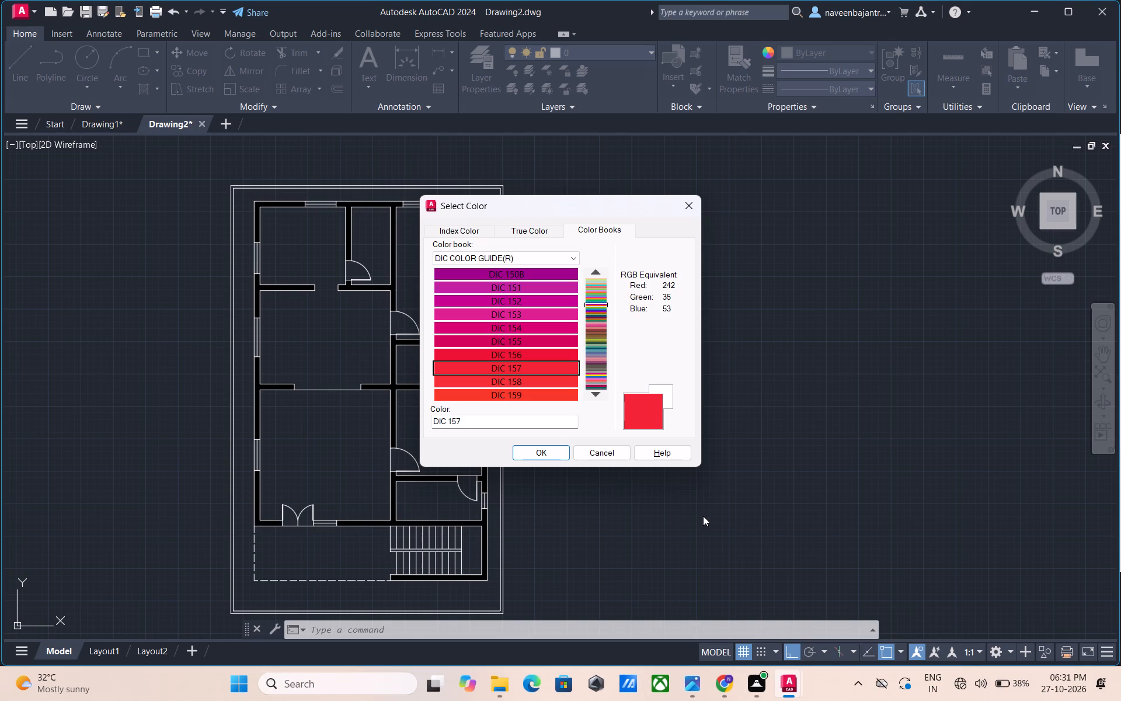
key(Down)
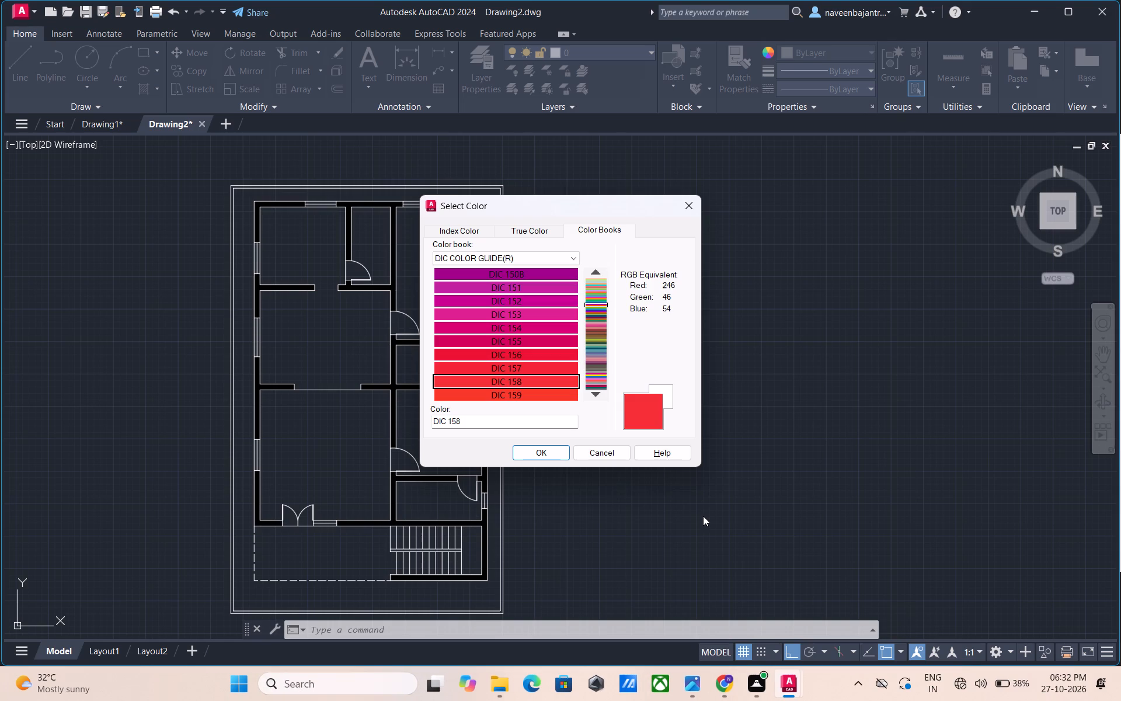
key(Down)
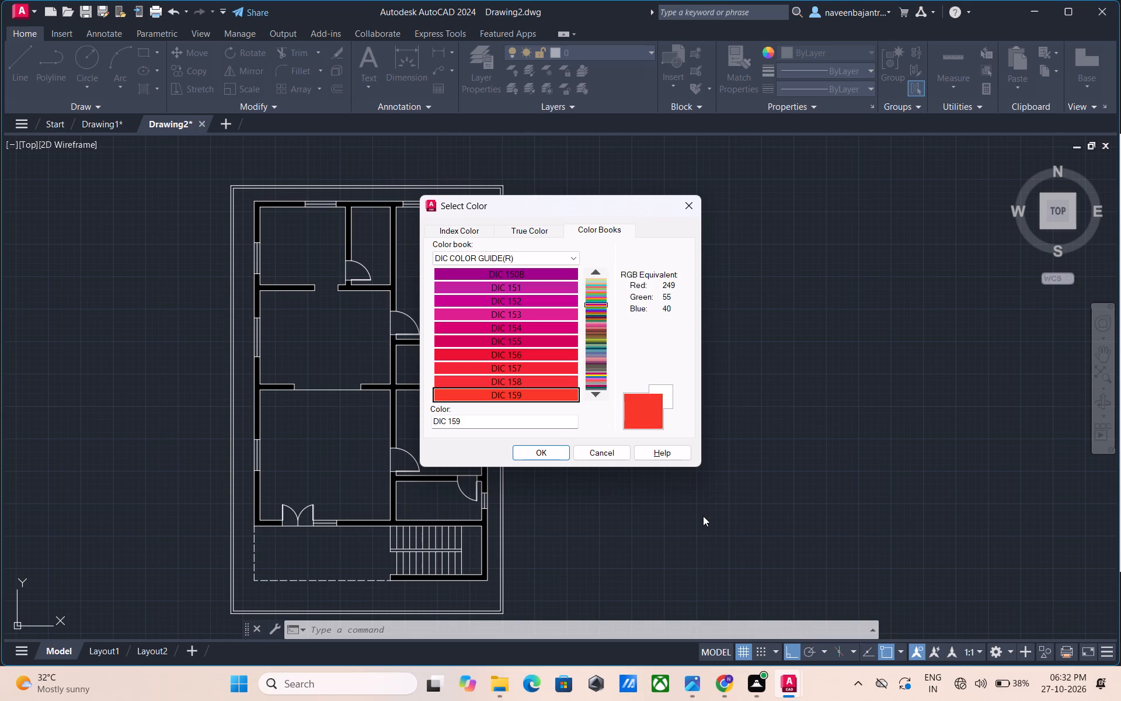
key(Down)
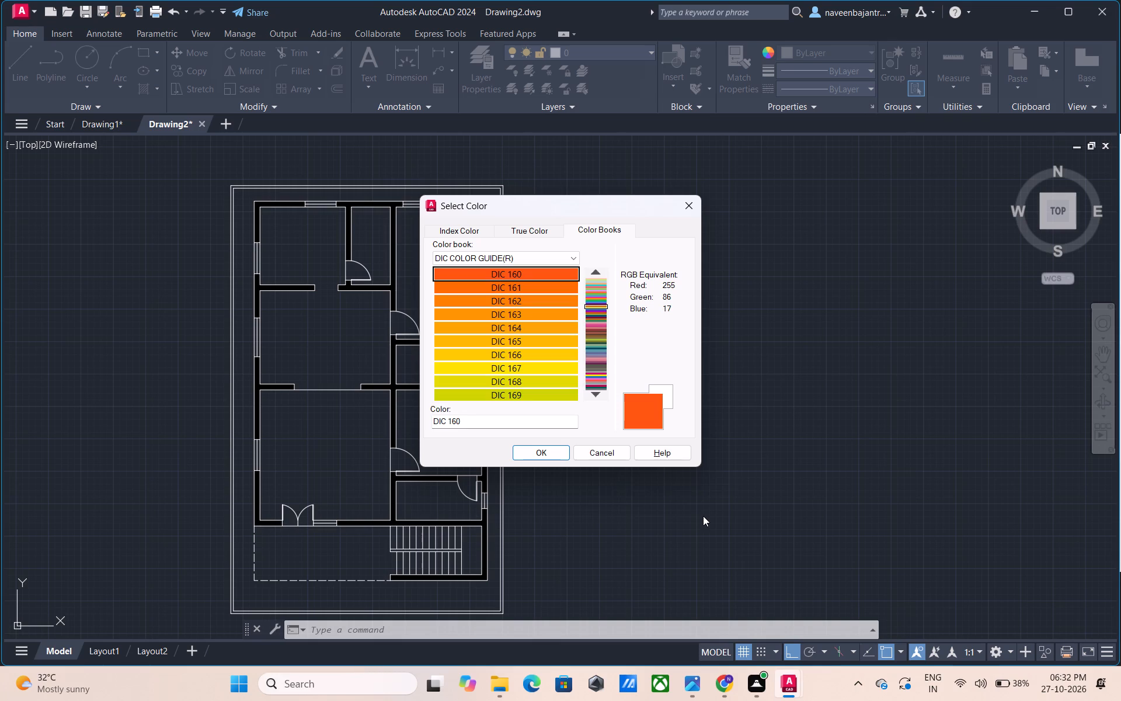
key(Down)
key(Down)
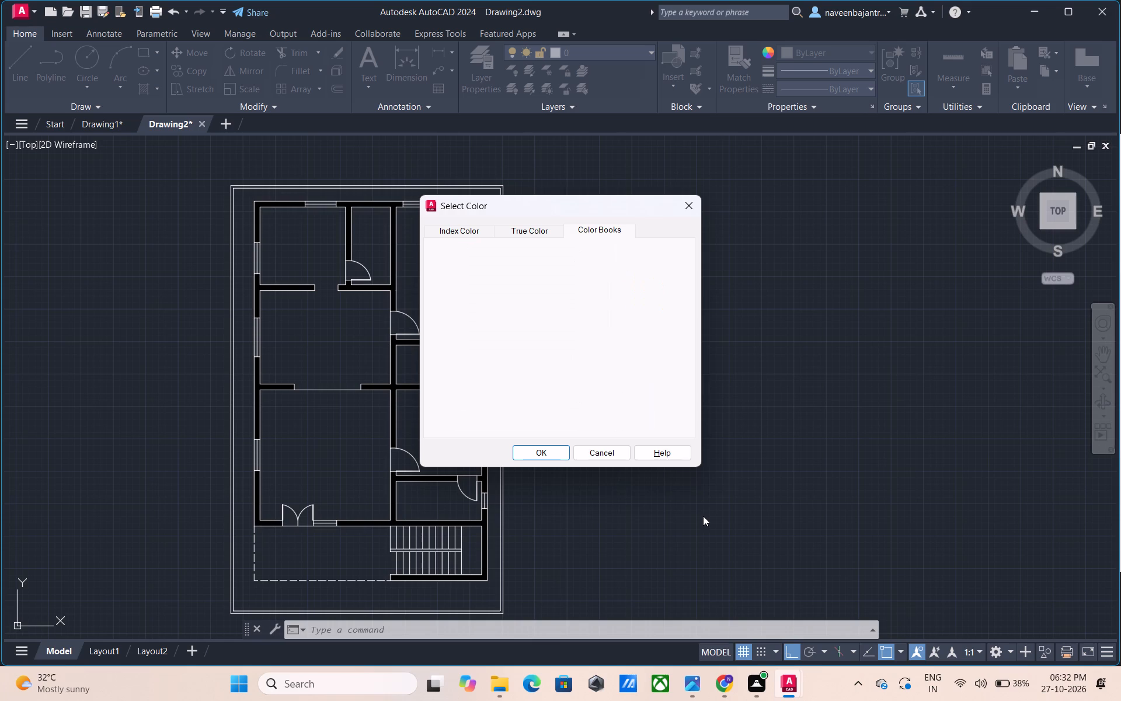
key(Down)
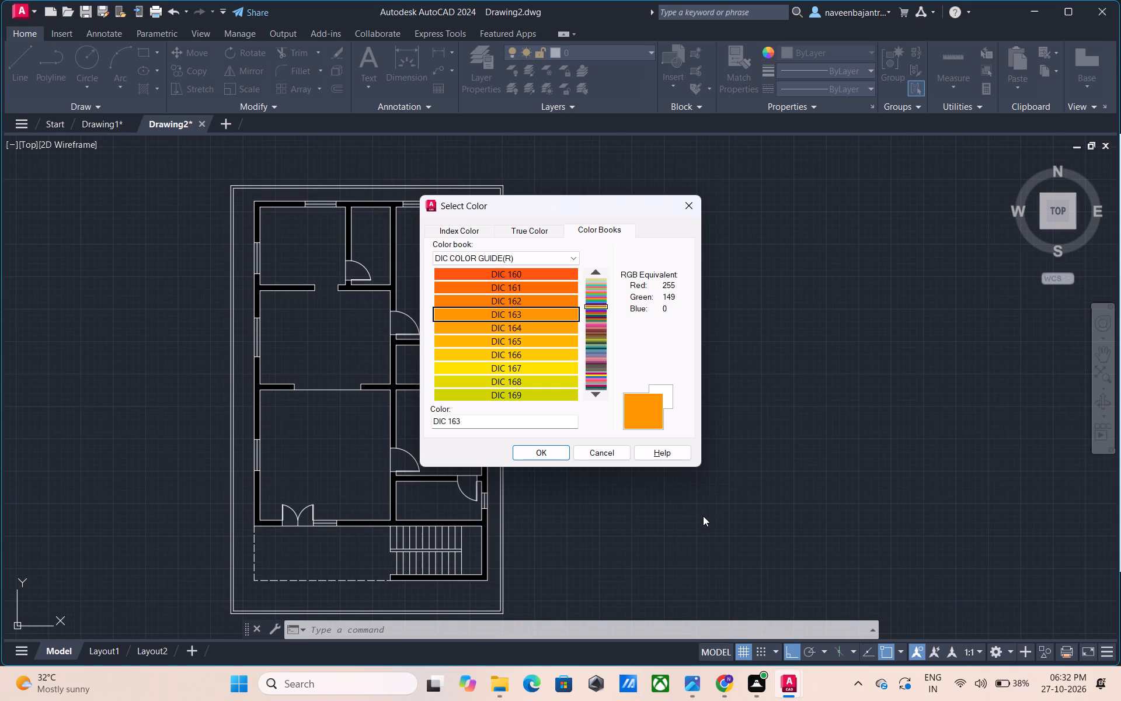
key(Down)
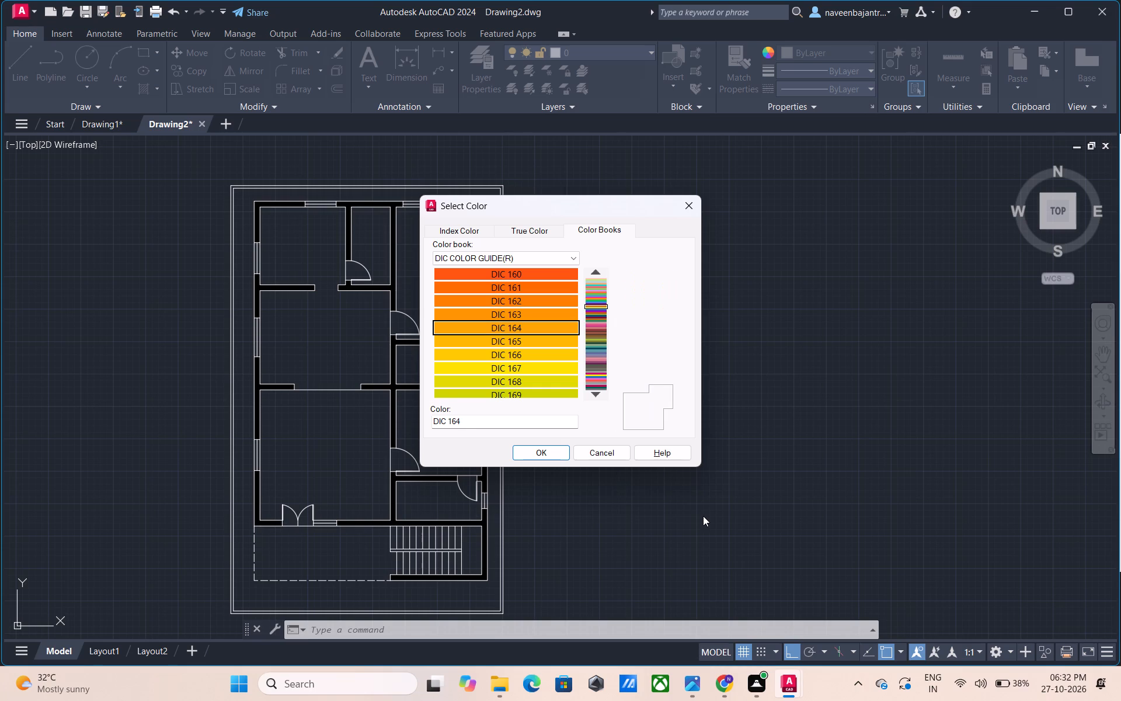
key(Down)
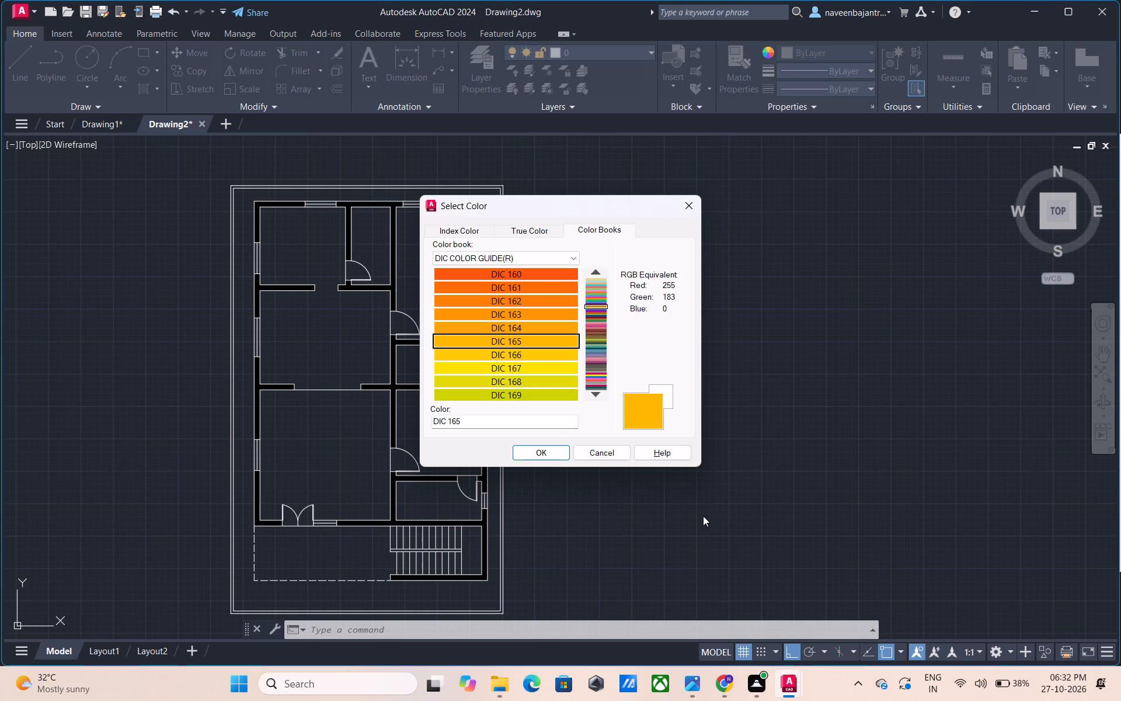
key(Down)
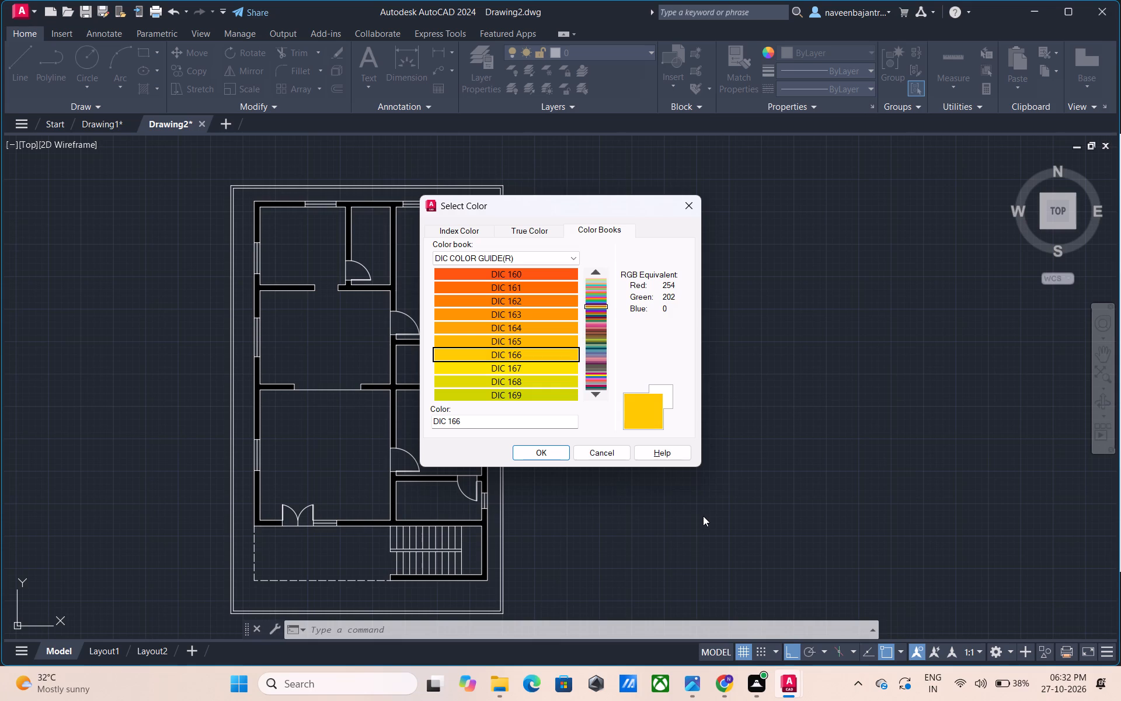
key(Down)
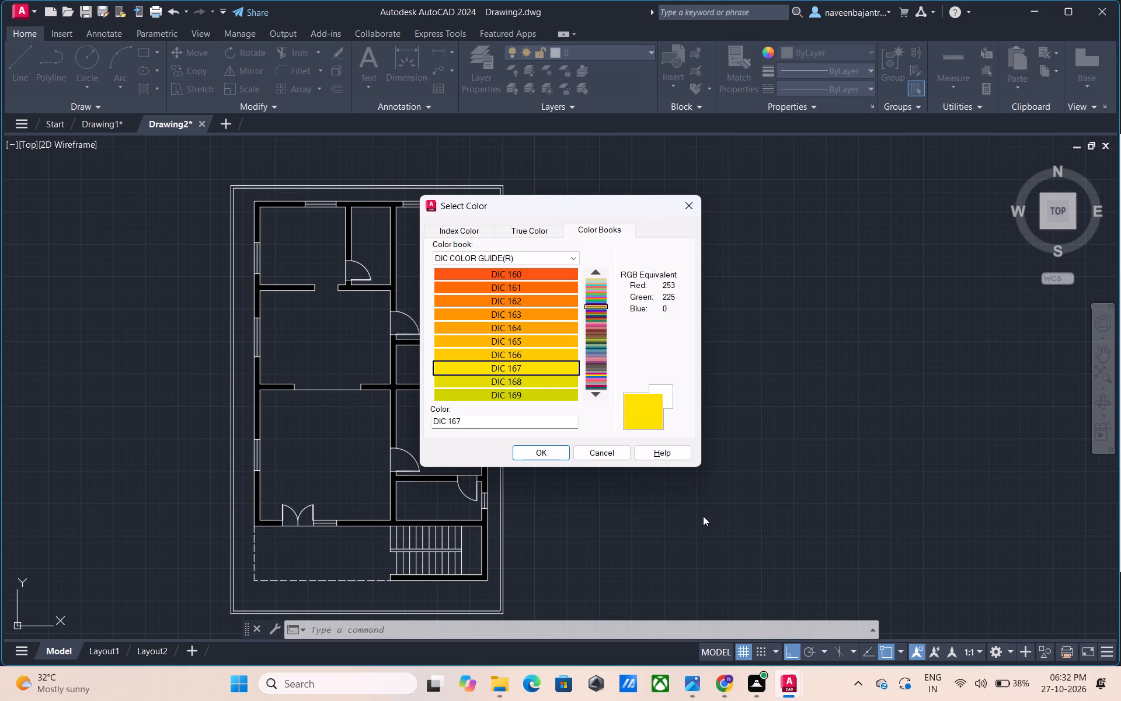
key(Down)
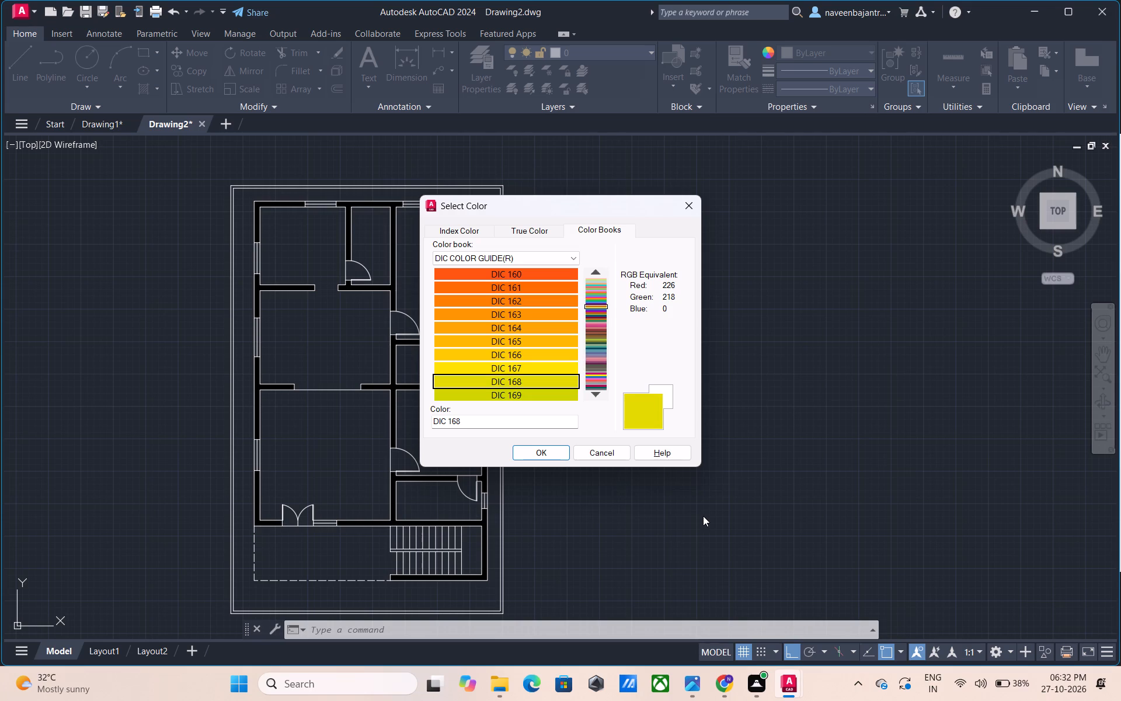
key(Down)
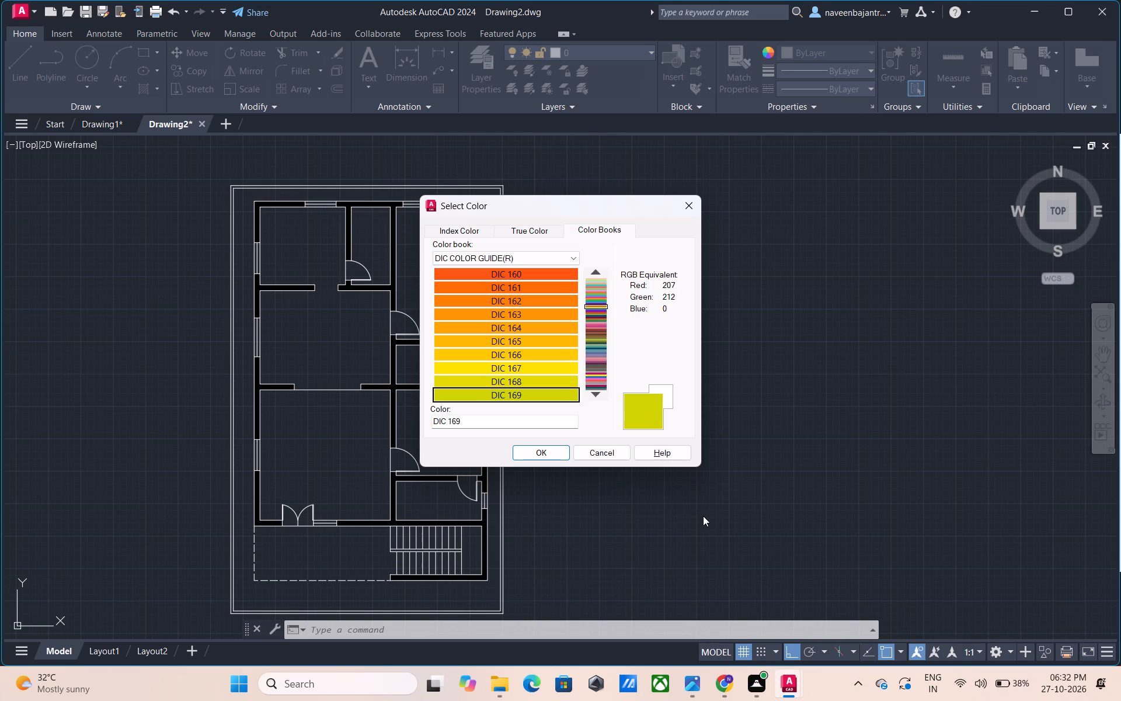
Continue browsing the DIC COLOR GUIDE(R) color book for an object color, going through the swatches from DIC 170 to DIC 179.
key(Down)
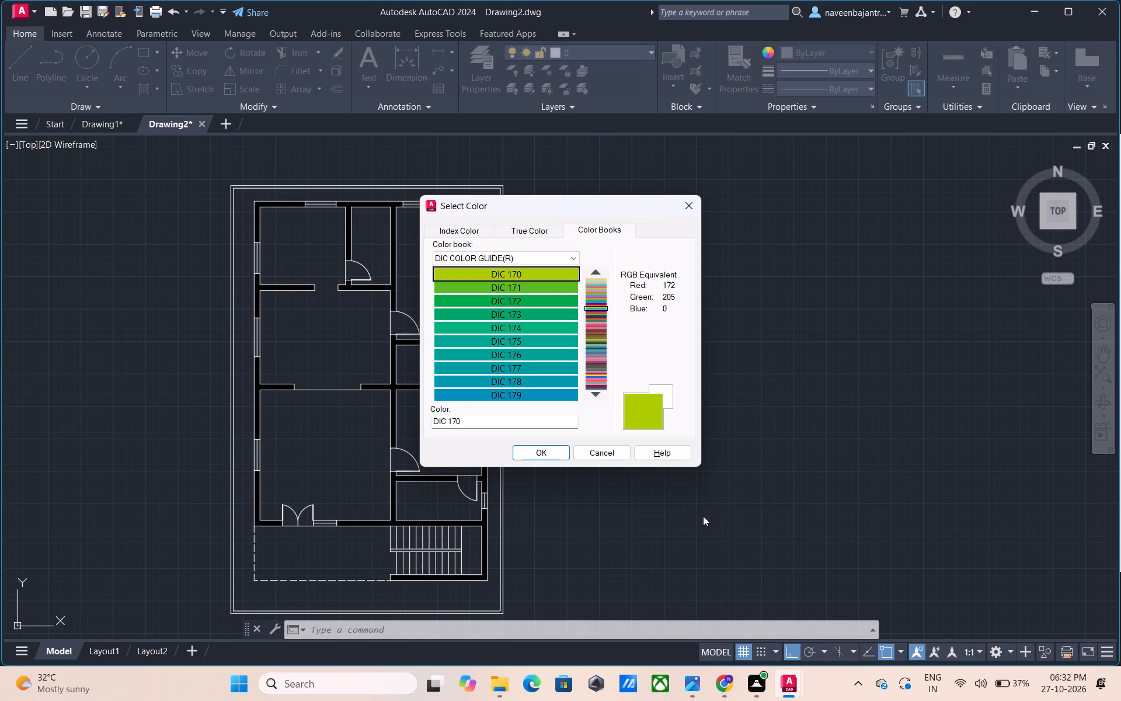
key(Down)
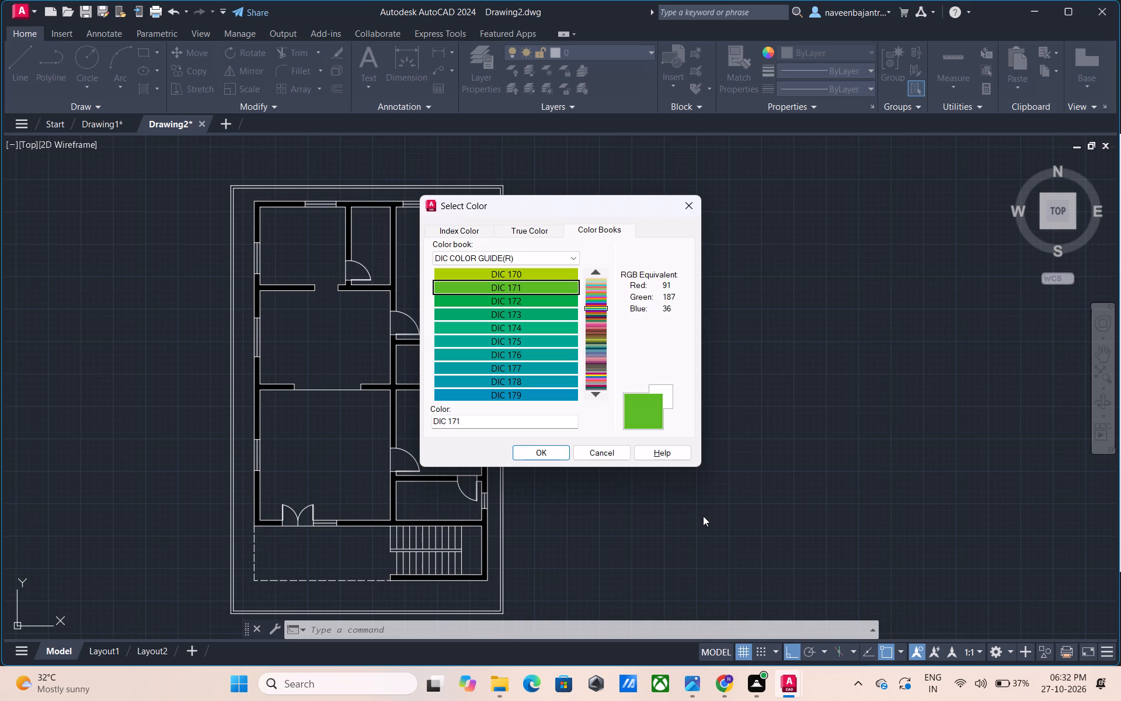
key(Down)
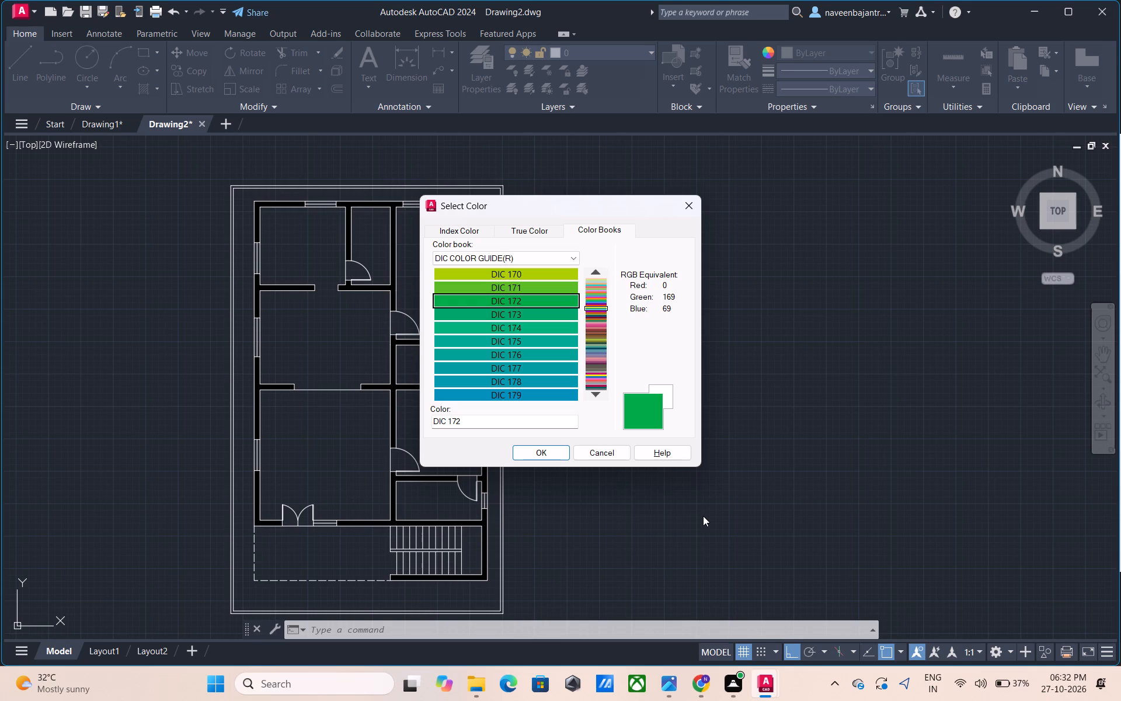
key(Down)
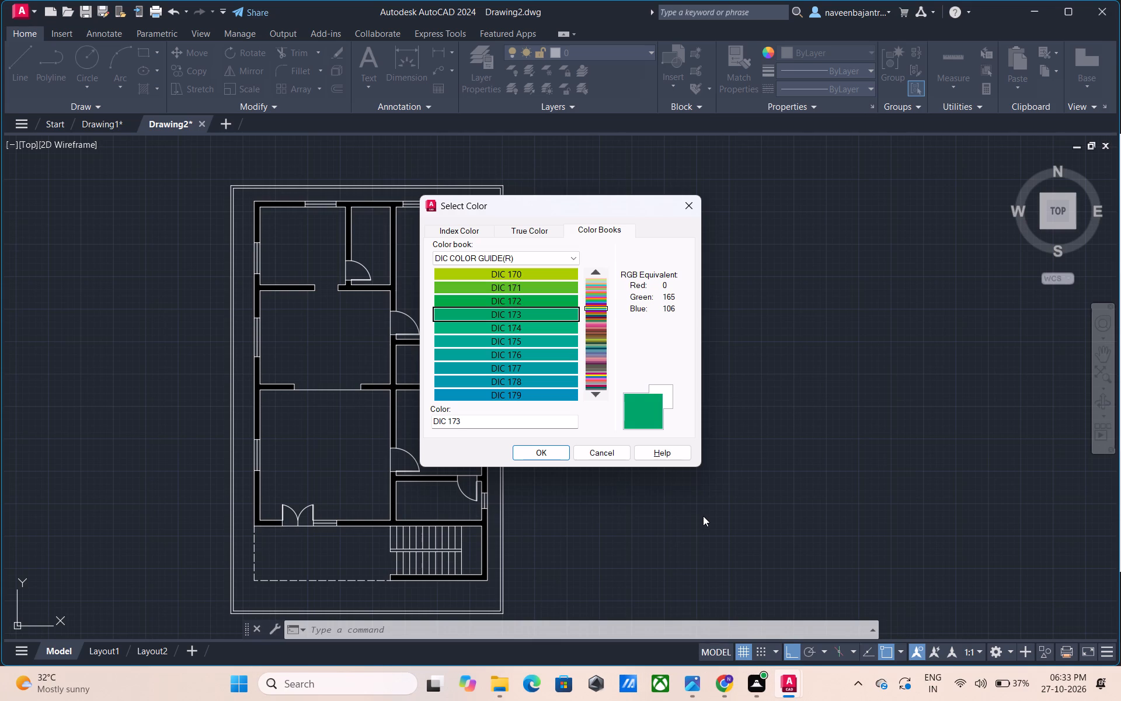
key(Down)
key(Down)
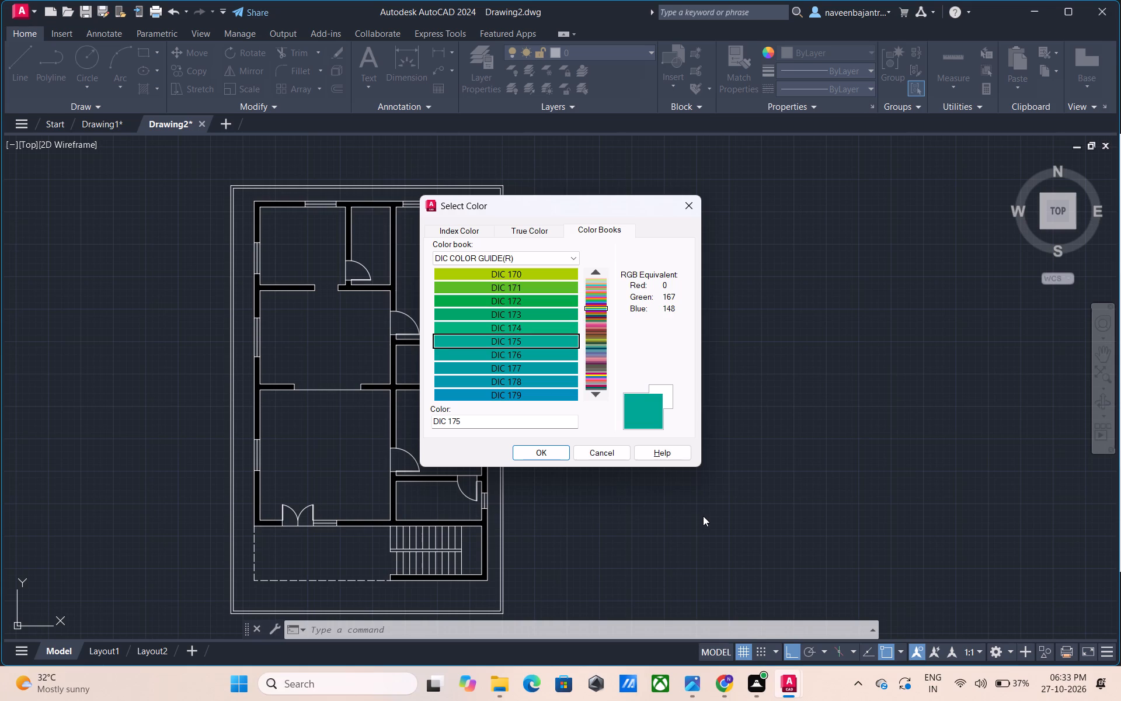
key(Down)
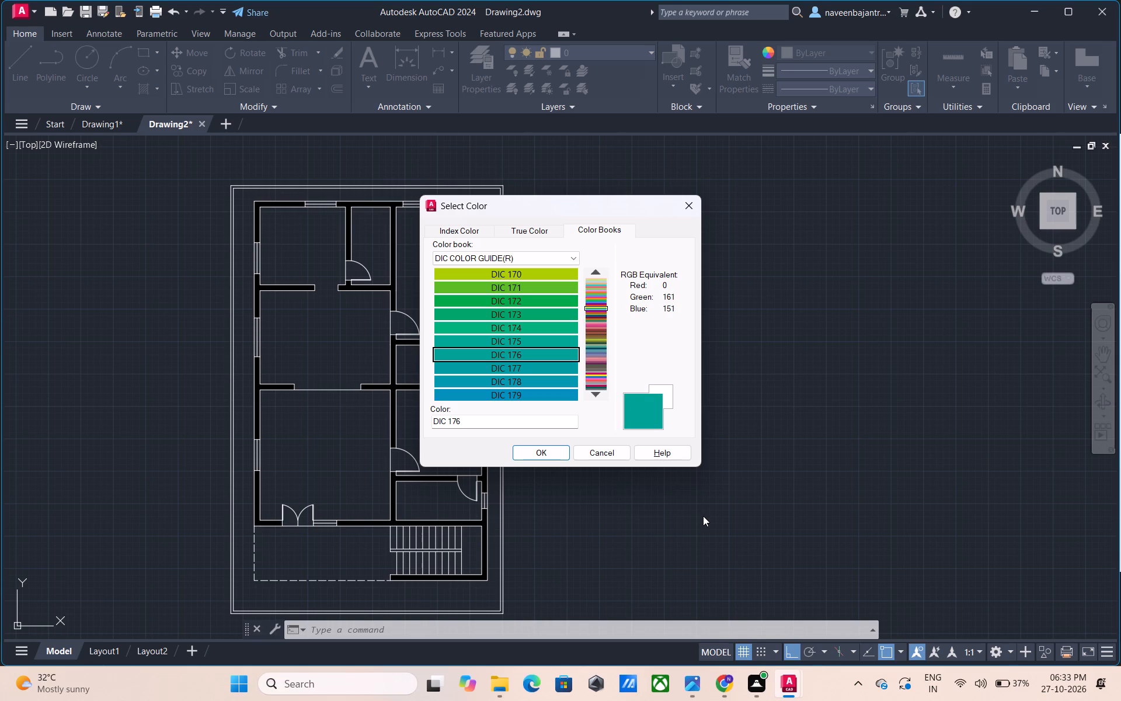
key(Down)
key(Down)
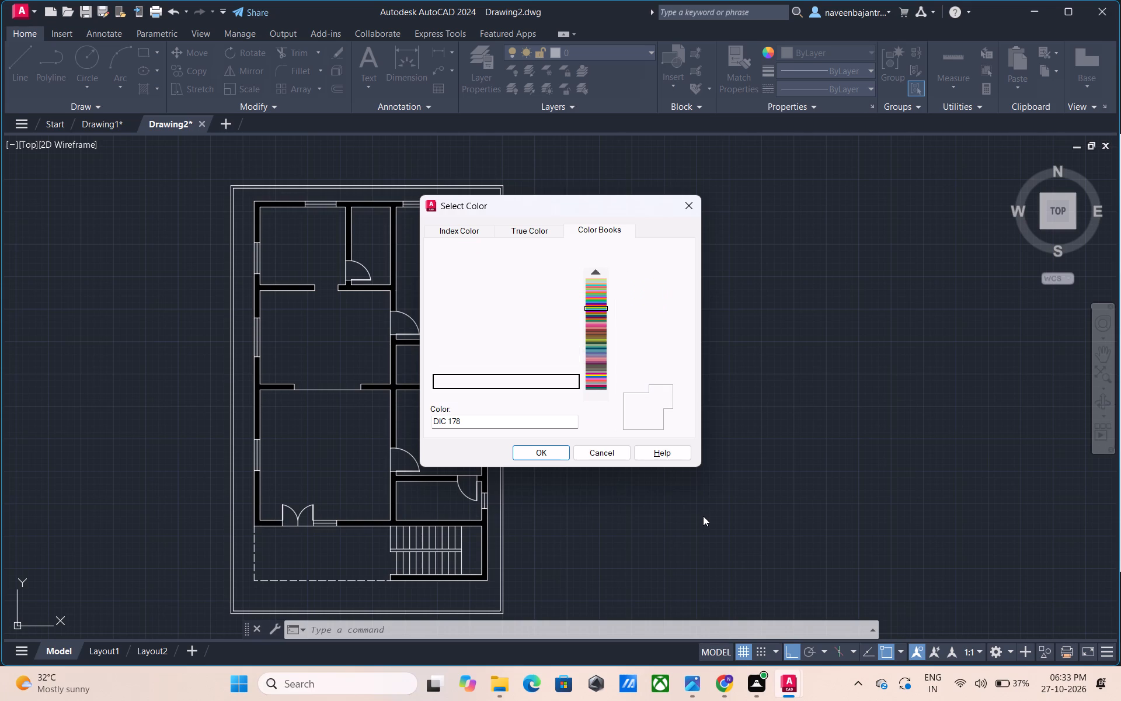
key(Down)
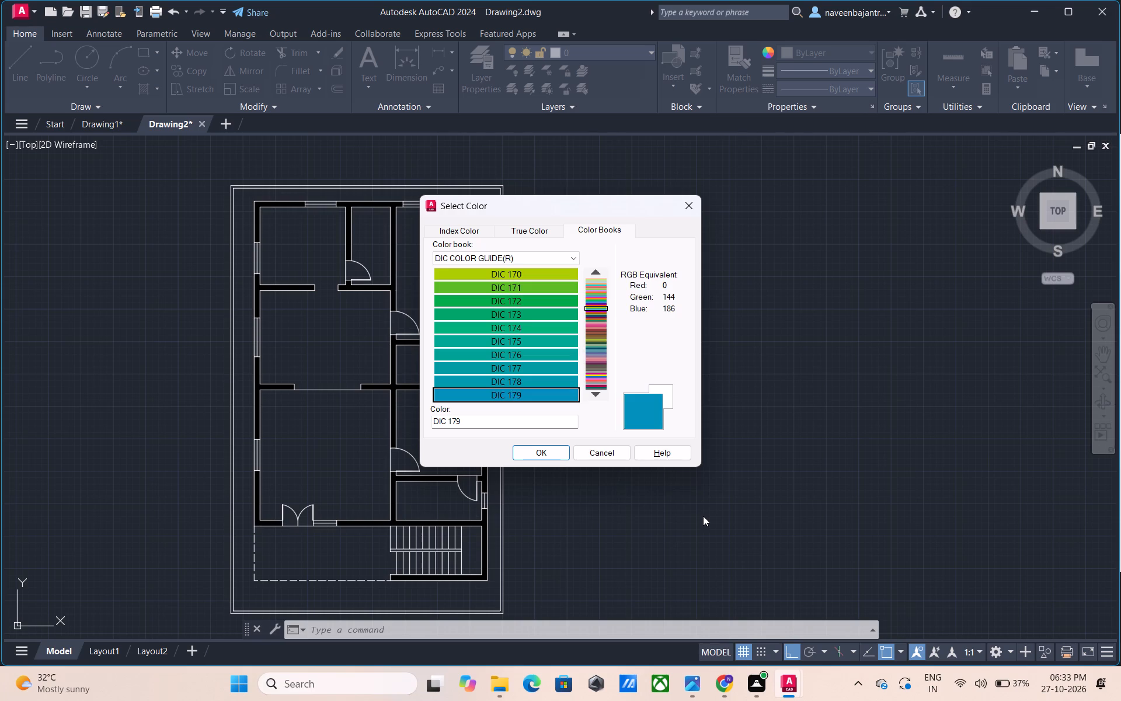
Continue browsing the DIC COLOR GUIDE(R) color book for an object color, going through the swatches from DIC 180 to DIC 189.
key(Down)
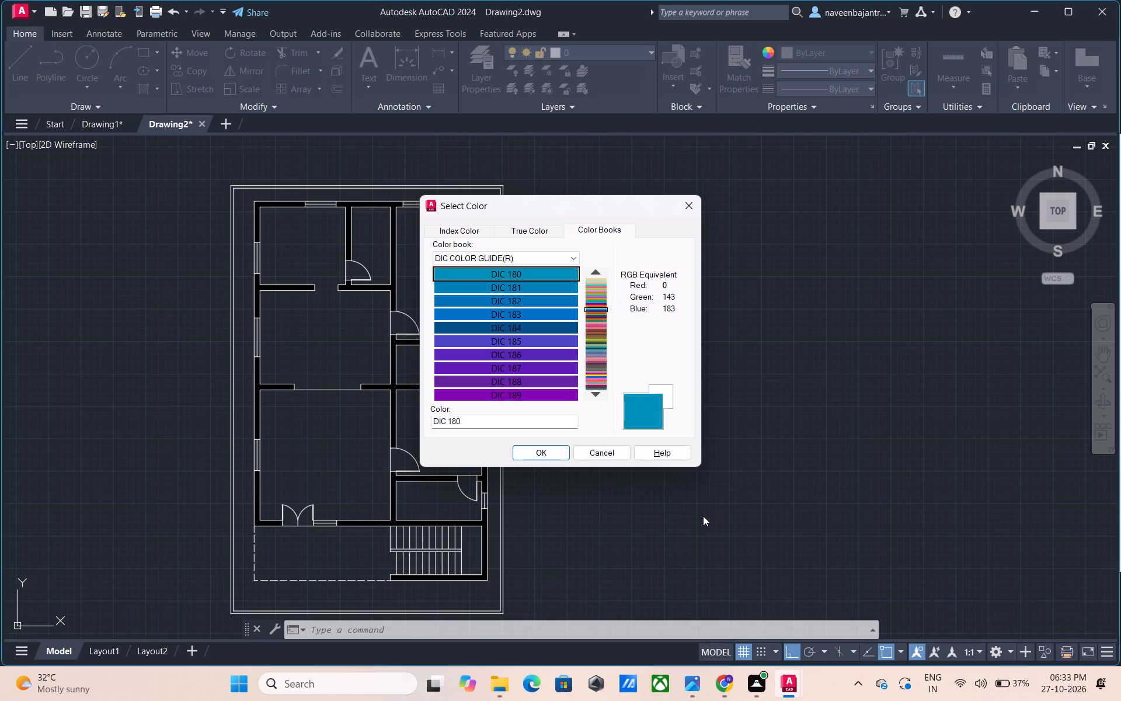
key(Down)
key(Down)
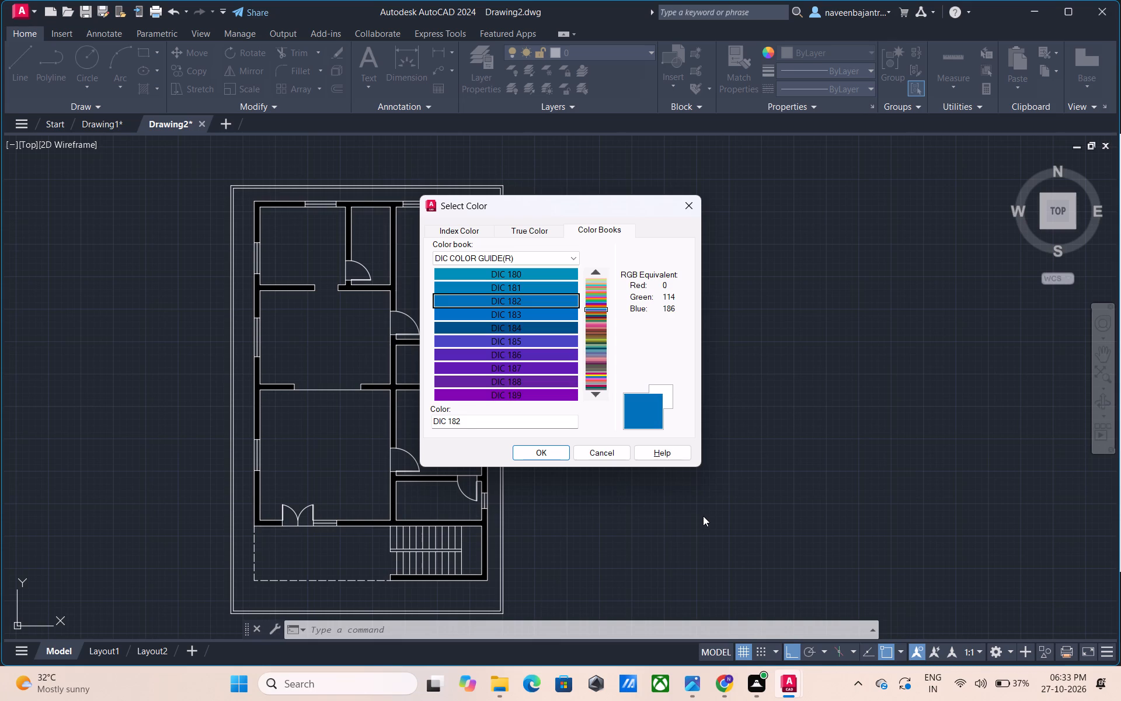
key(Down)
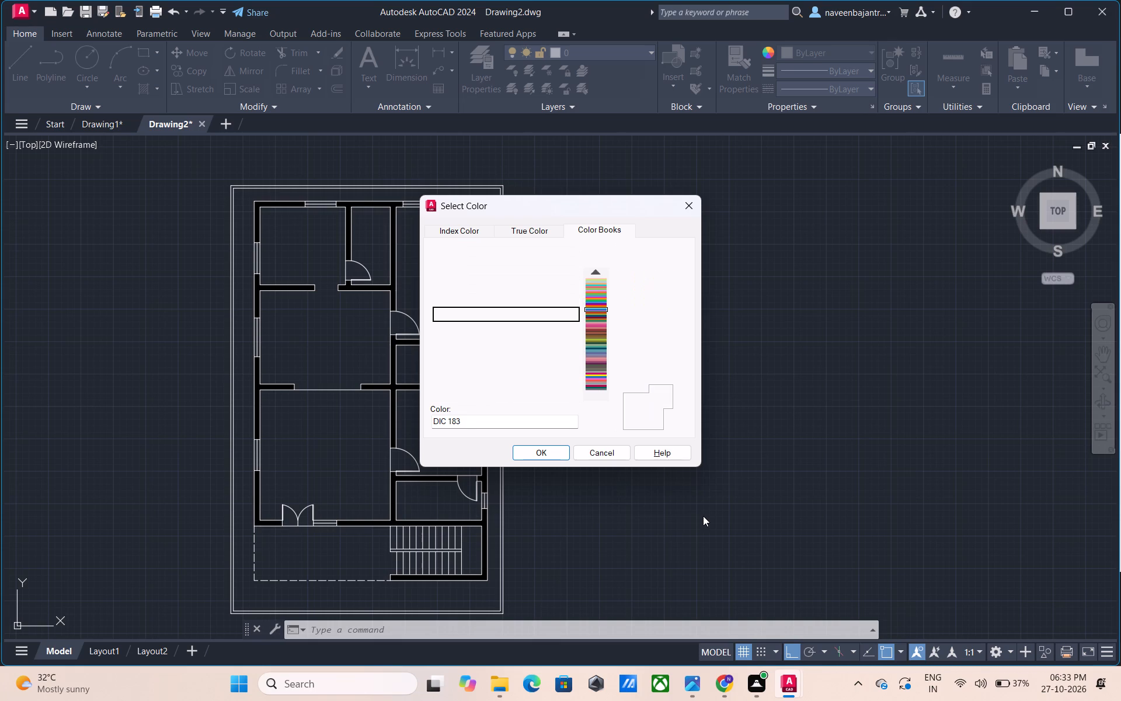
key(Down)
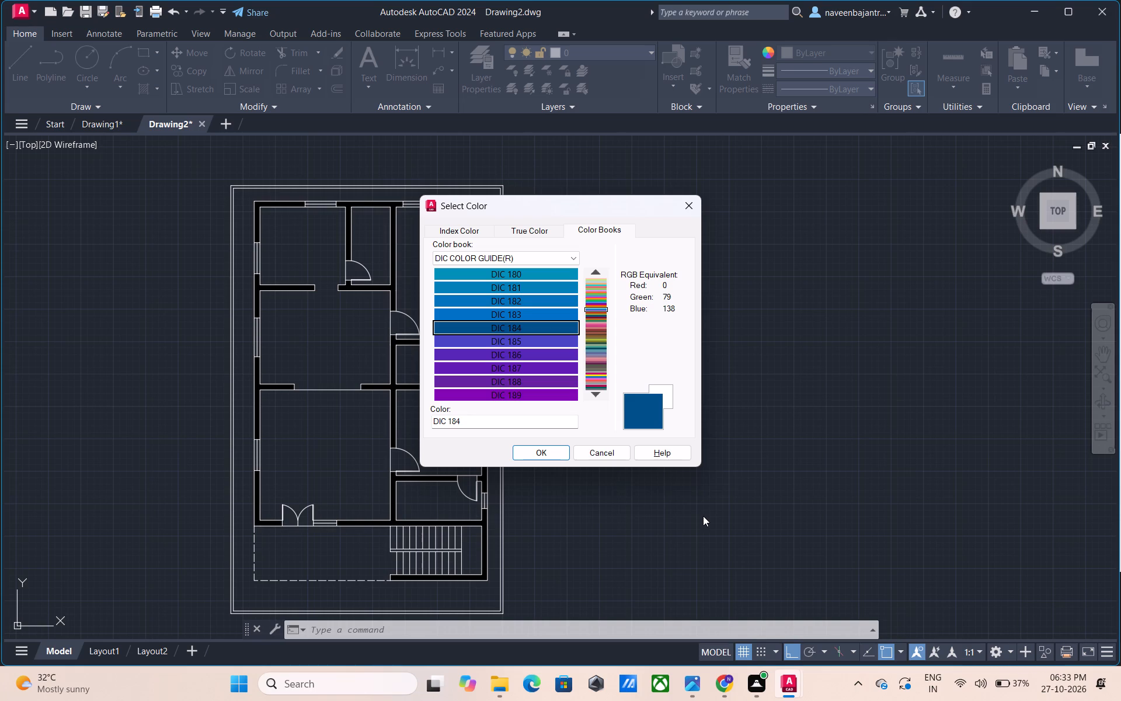
key(Down)
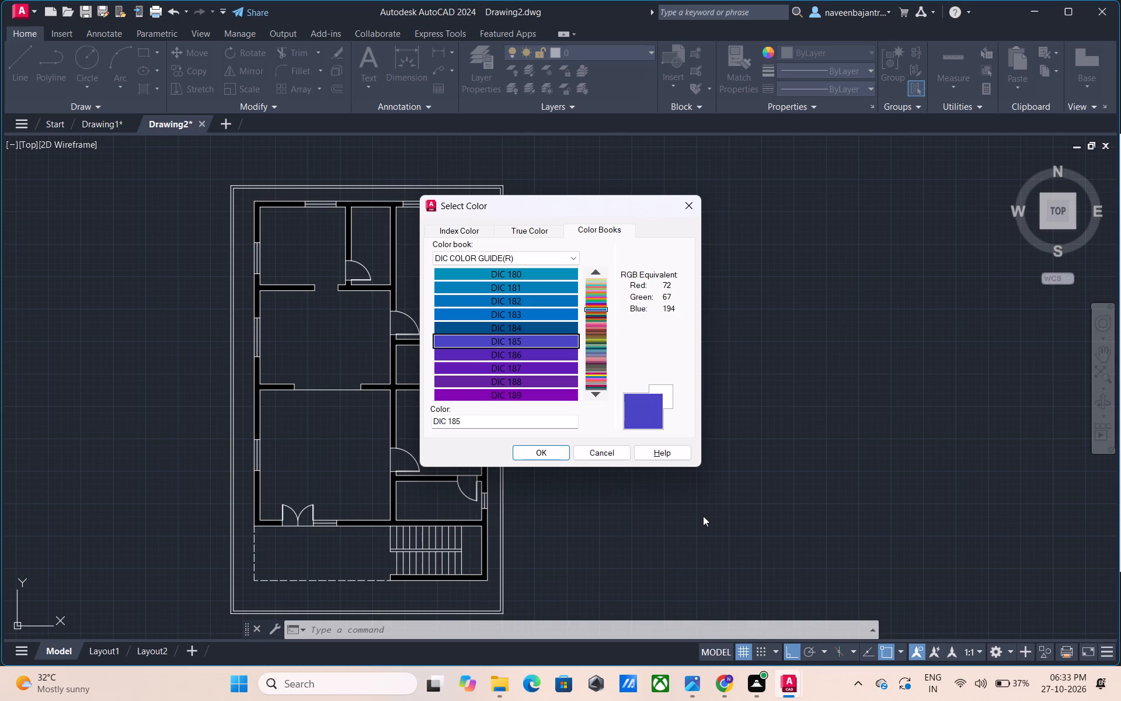
key(Down)
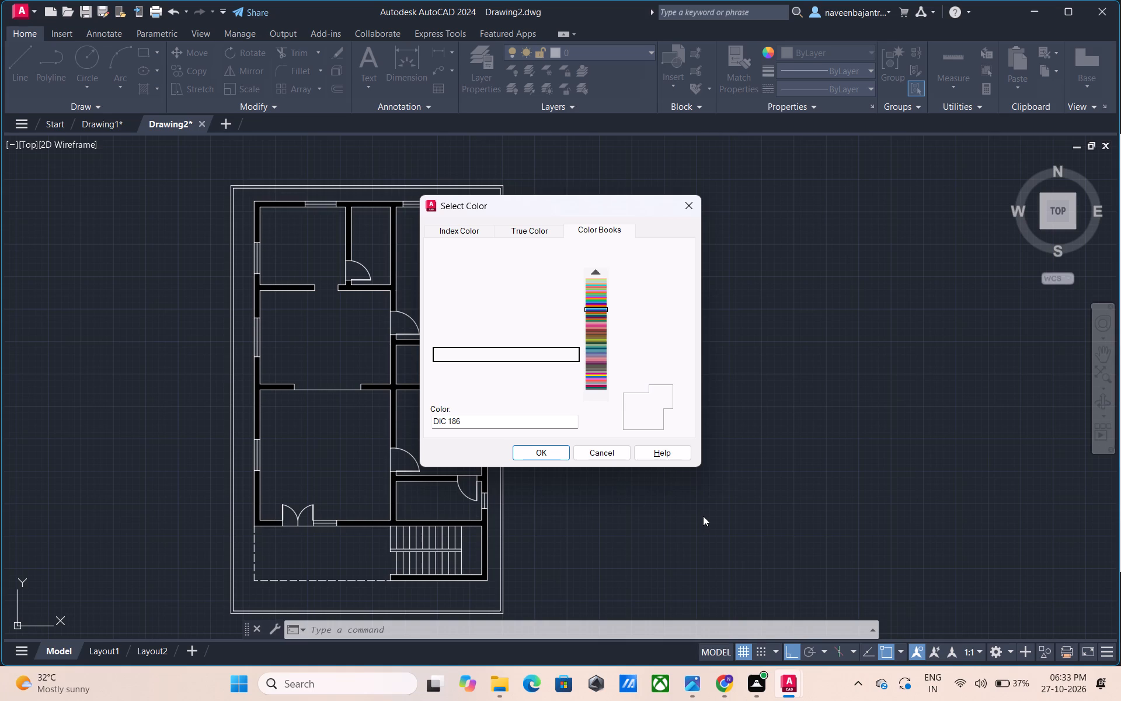
key(Down)
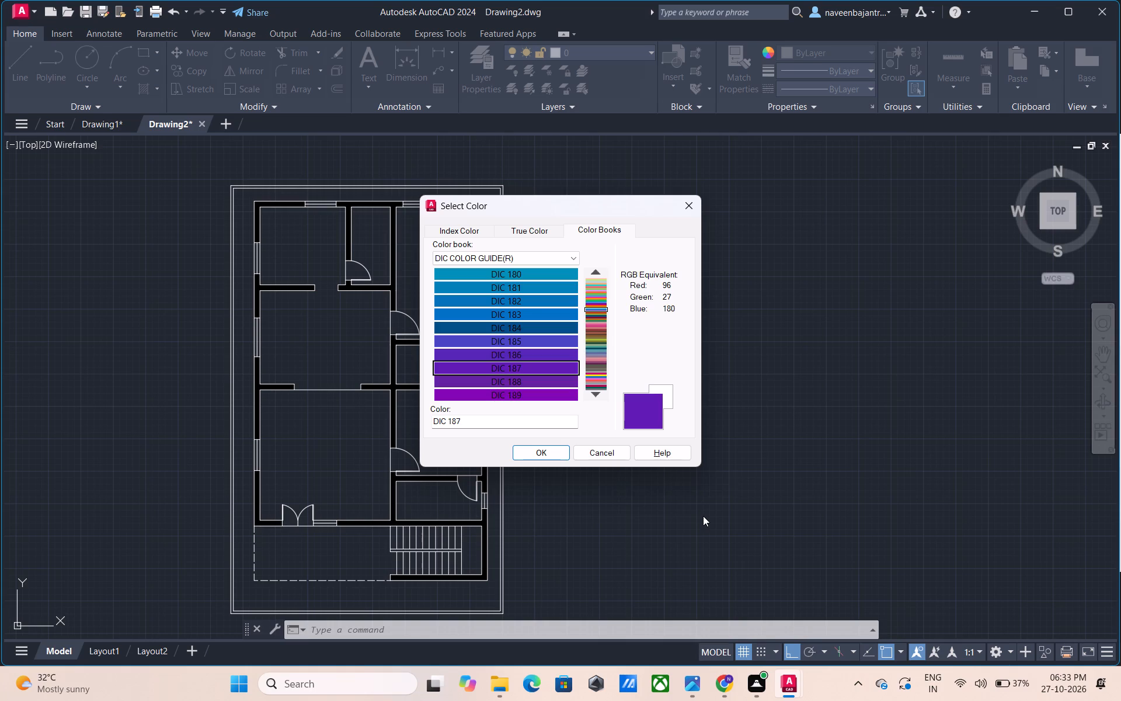
key(Down)
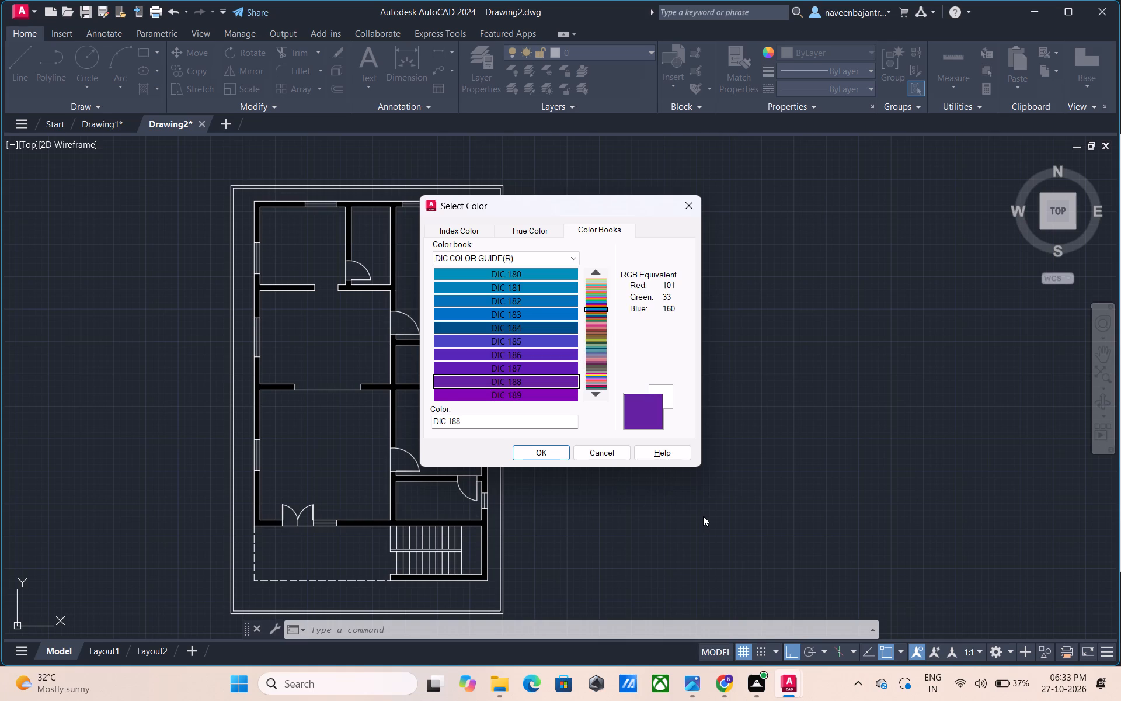
key(Down)
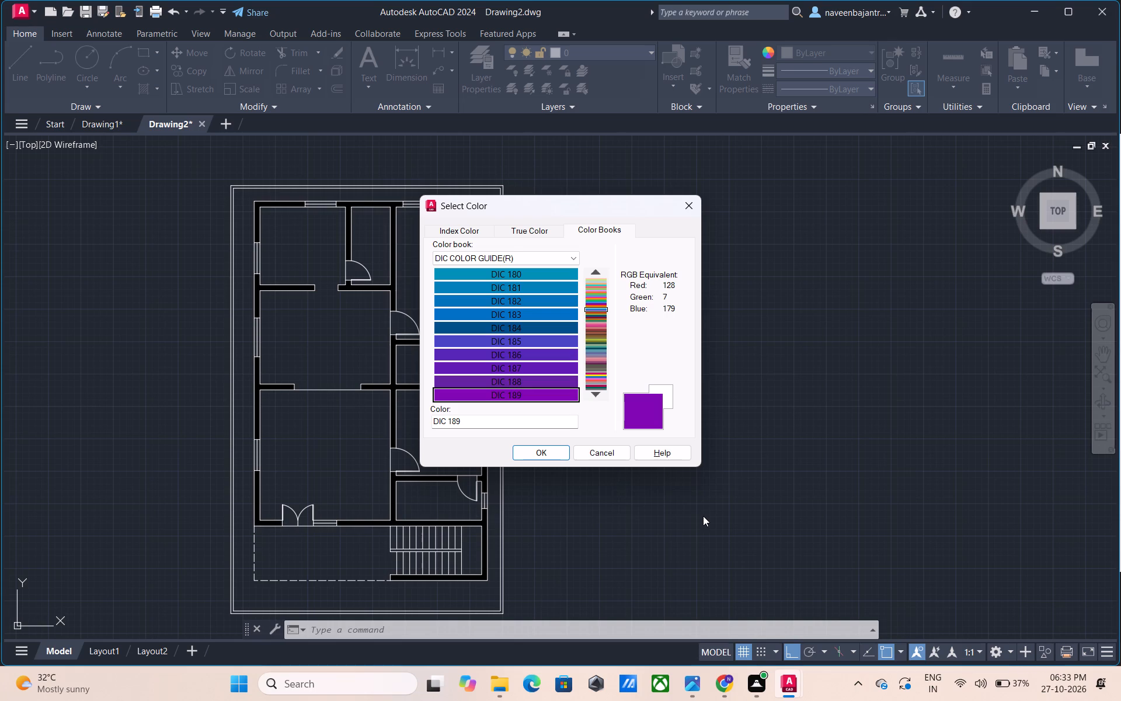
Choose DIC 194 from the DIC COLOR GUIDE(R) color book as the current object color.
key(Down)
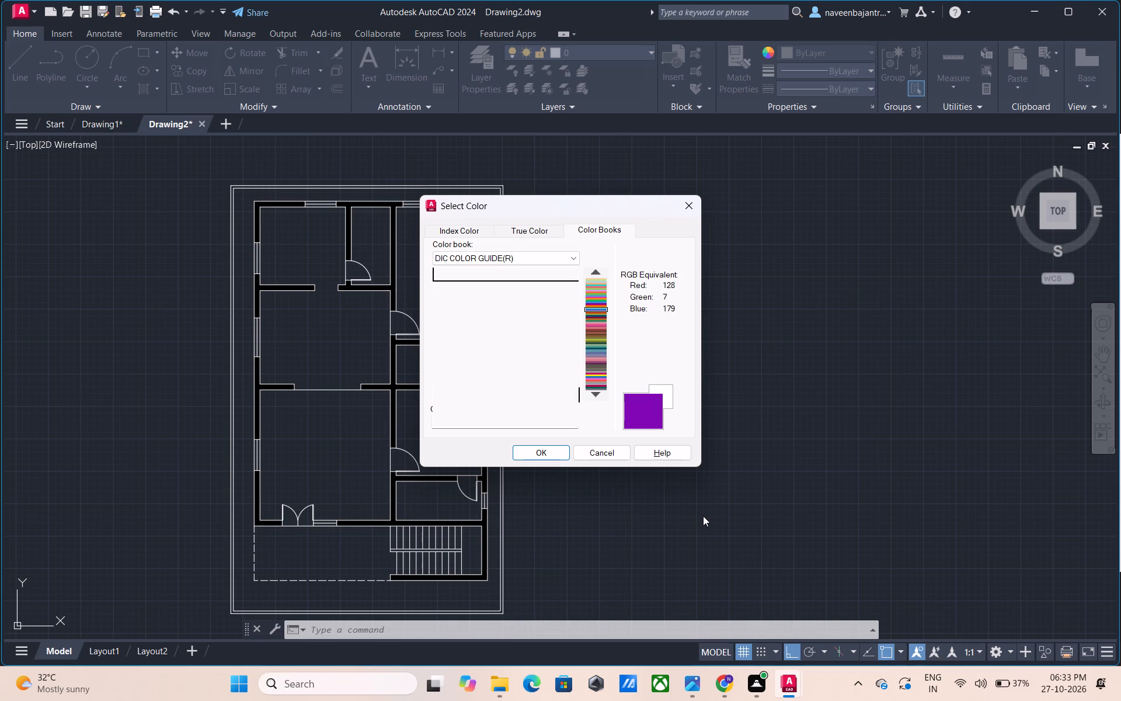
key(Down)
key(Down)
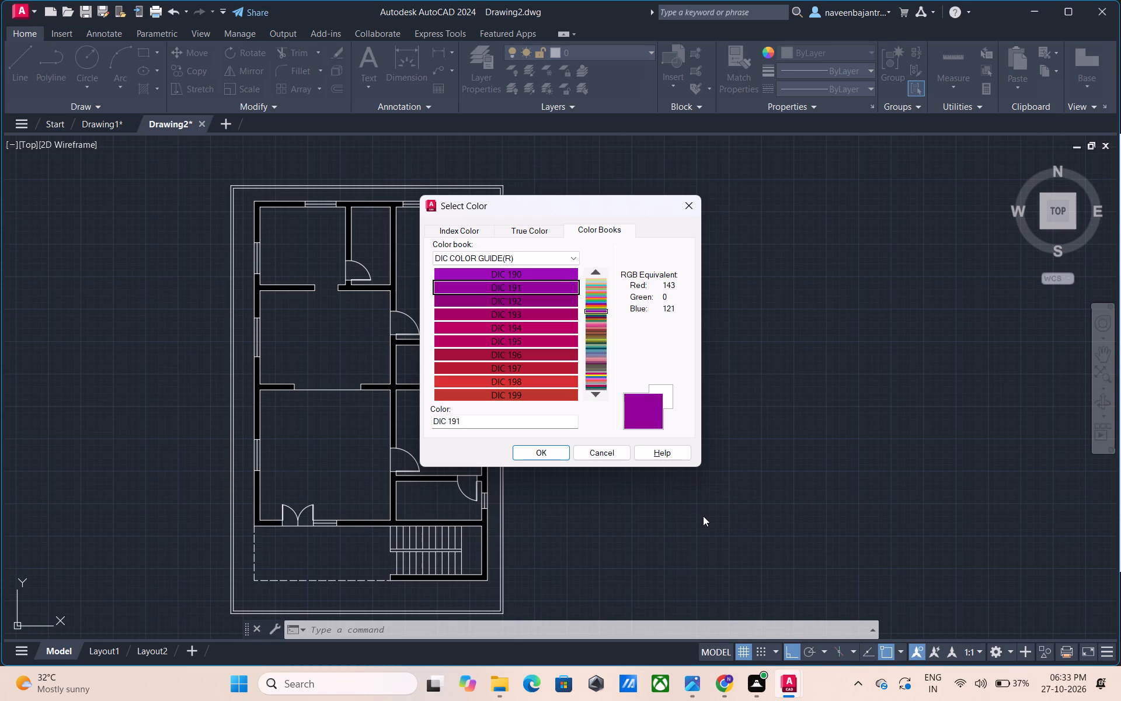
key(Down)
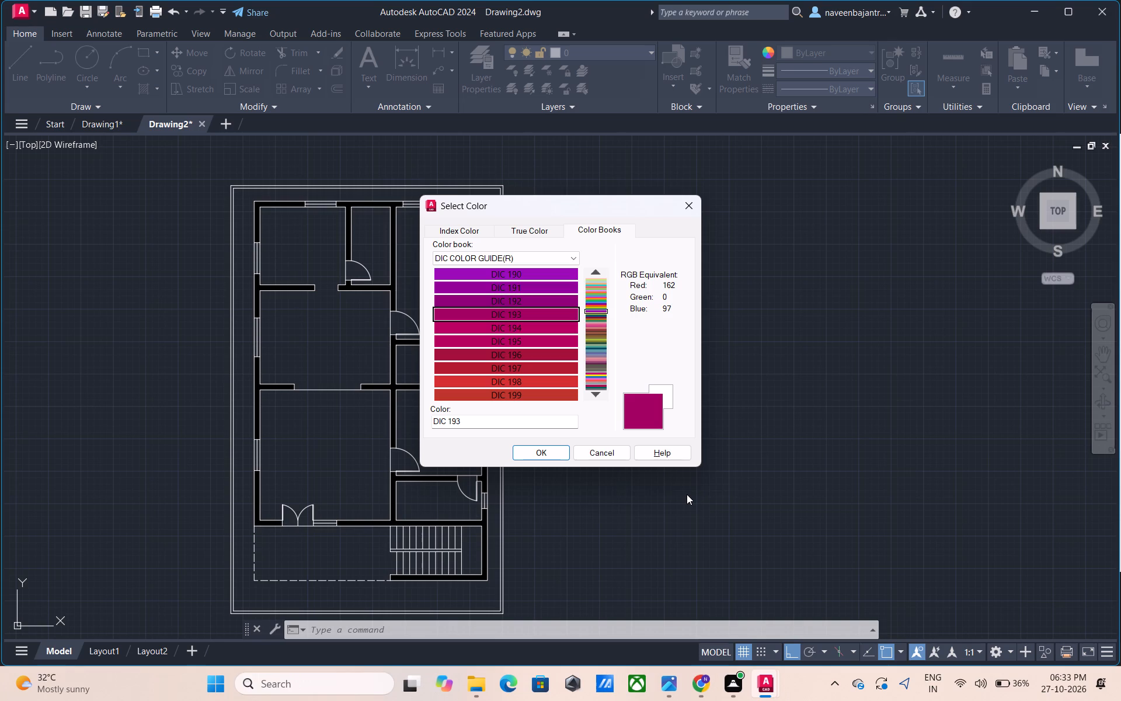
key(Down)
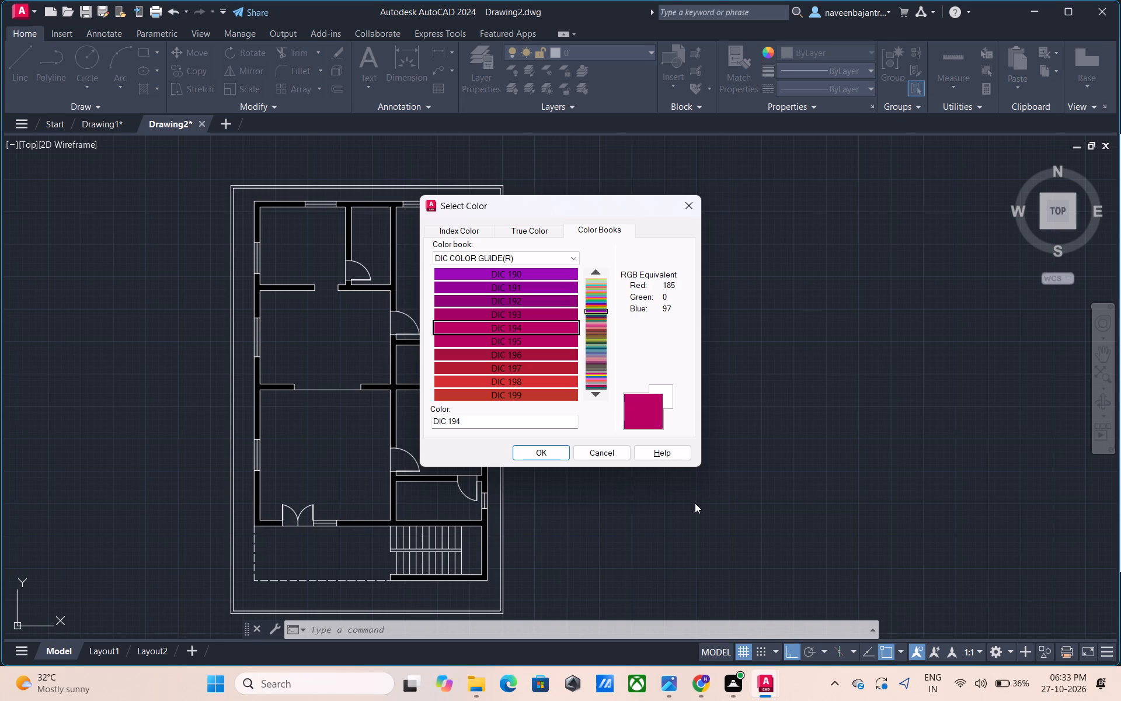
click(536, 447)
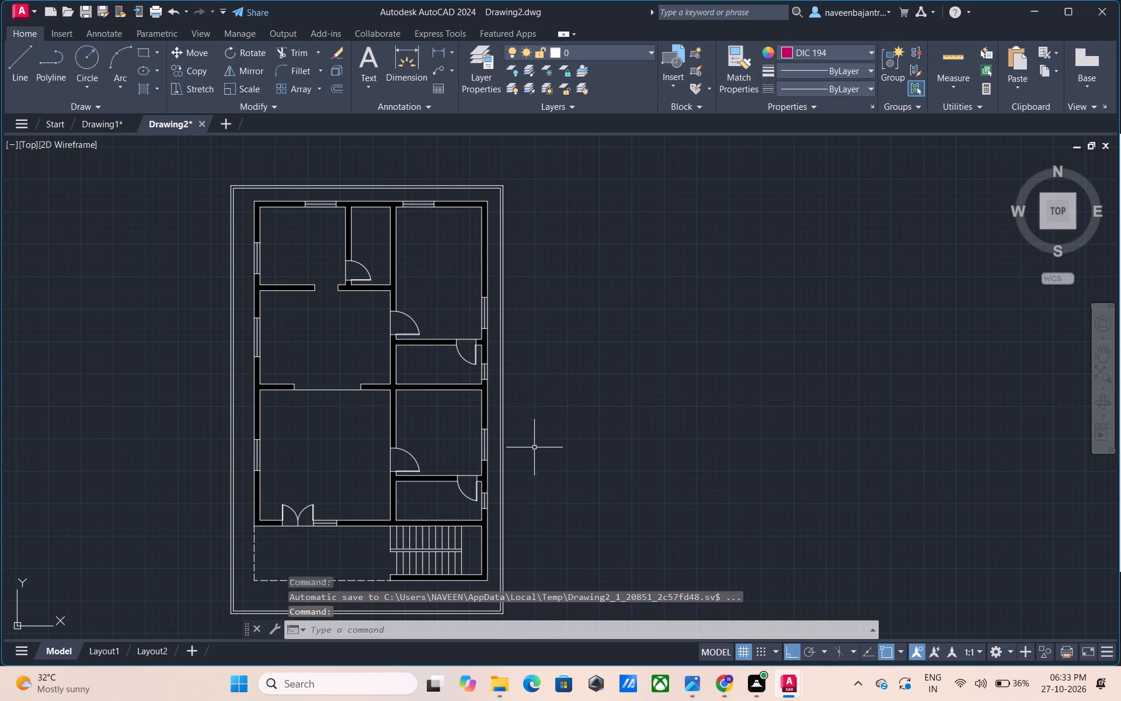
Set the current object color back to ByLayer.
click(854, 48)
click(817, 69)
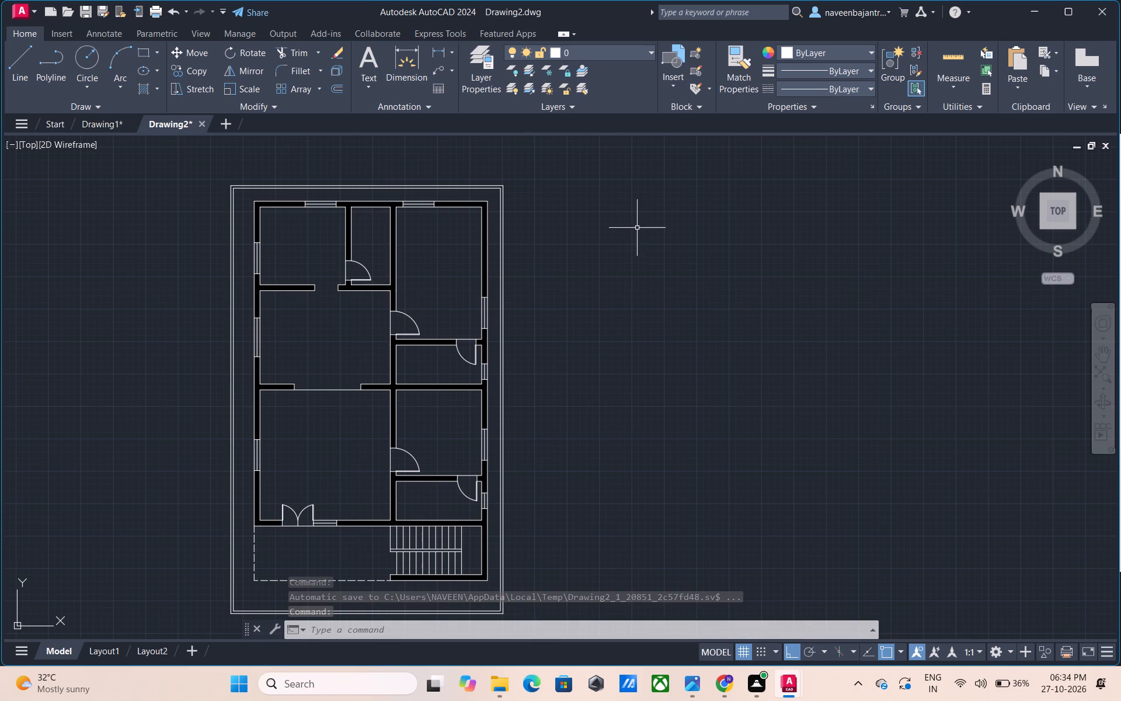
Copy the whole house floor plan with its outer boundary about 162' horizontally to the right of the original.
scroll(635, 230, down, 1)
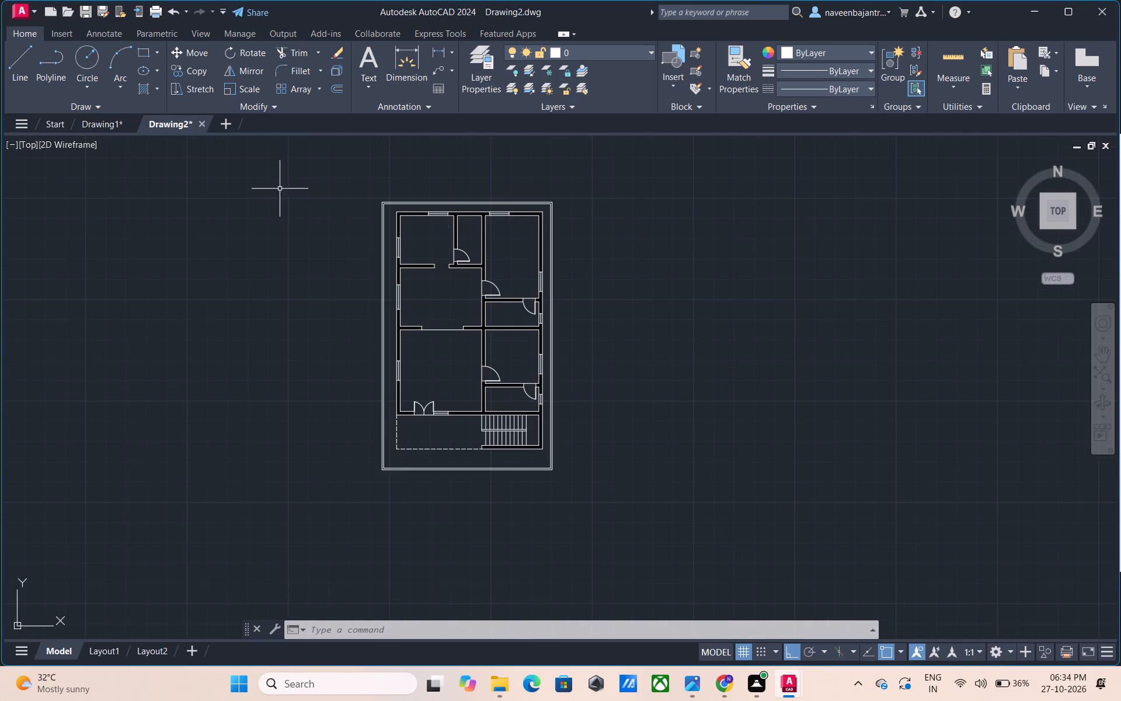
click(359, 185)
click(577, 490)
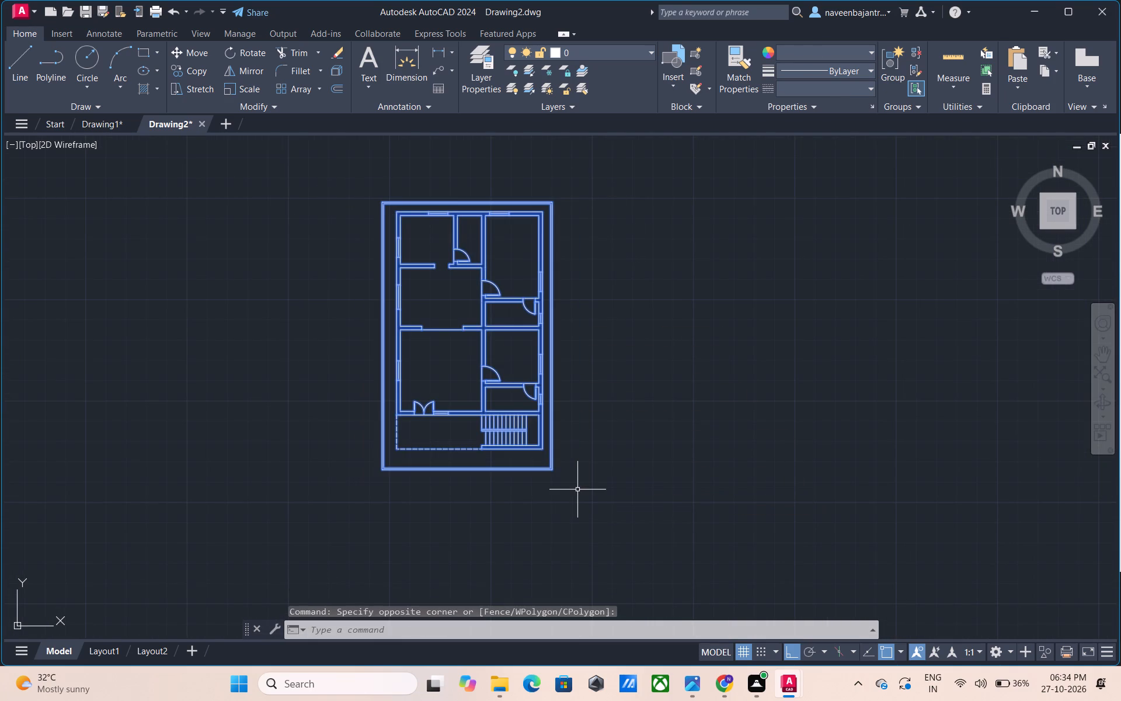
text(CO)
key(space)
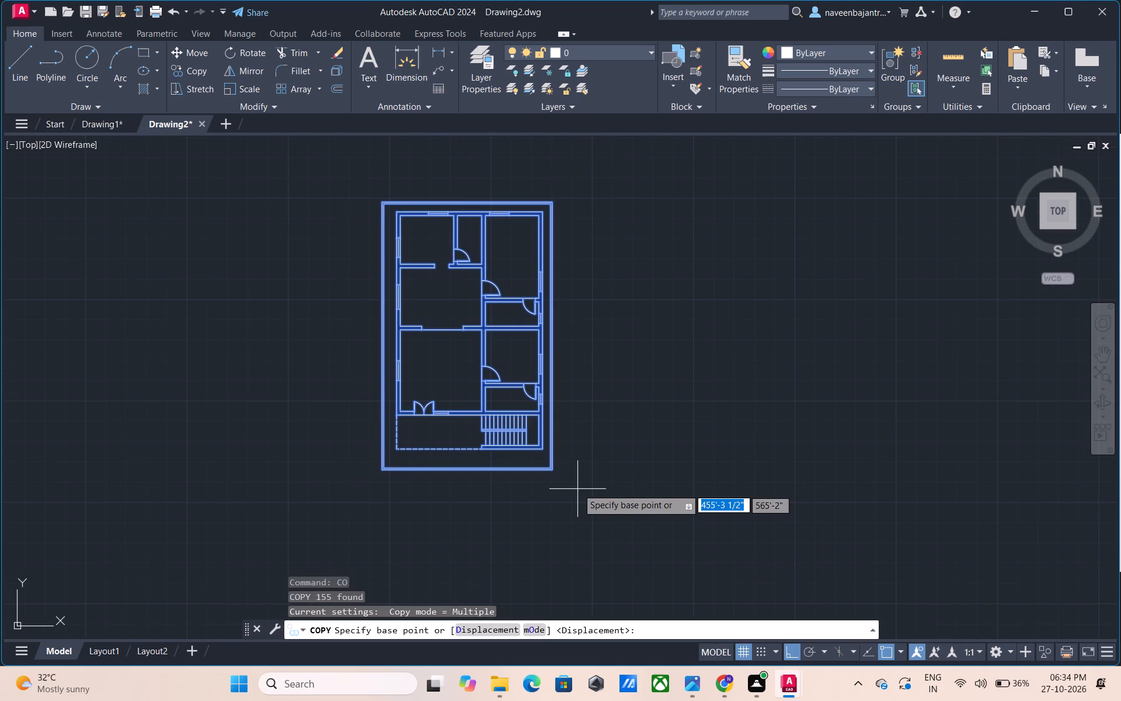
click(555, 467)
scroll(555, 467, down, 2)
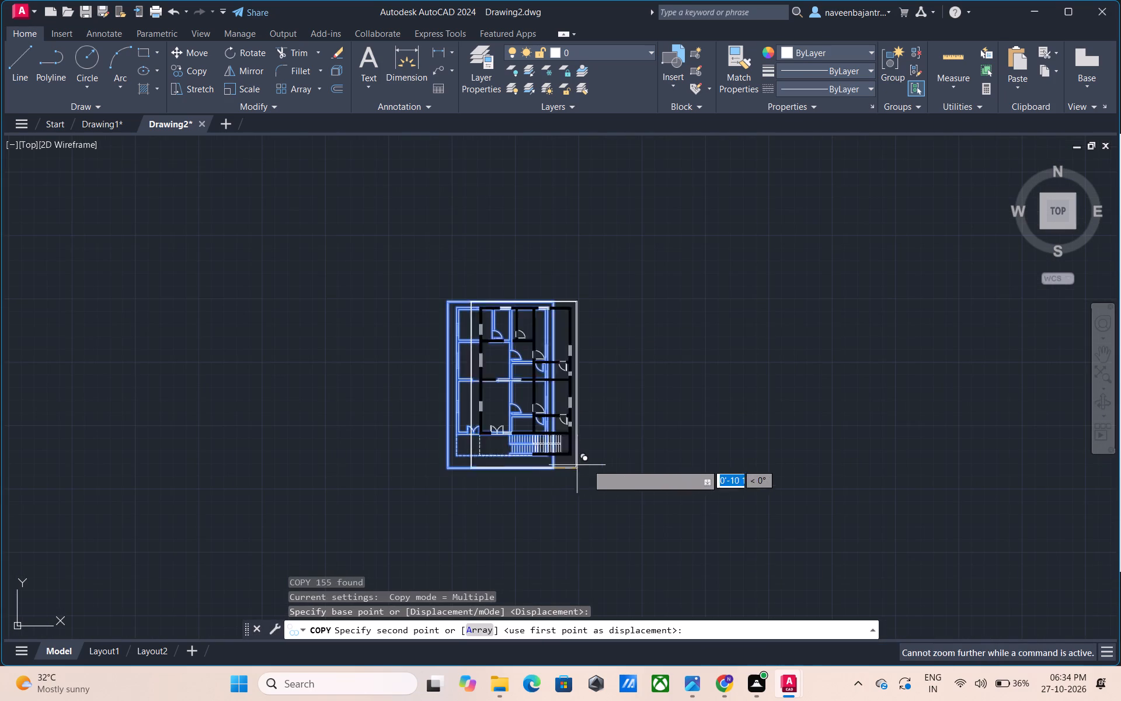
middle_drag(907, 459, 471, 442)
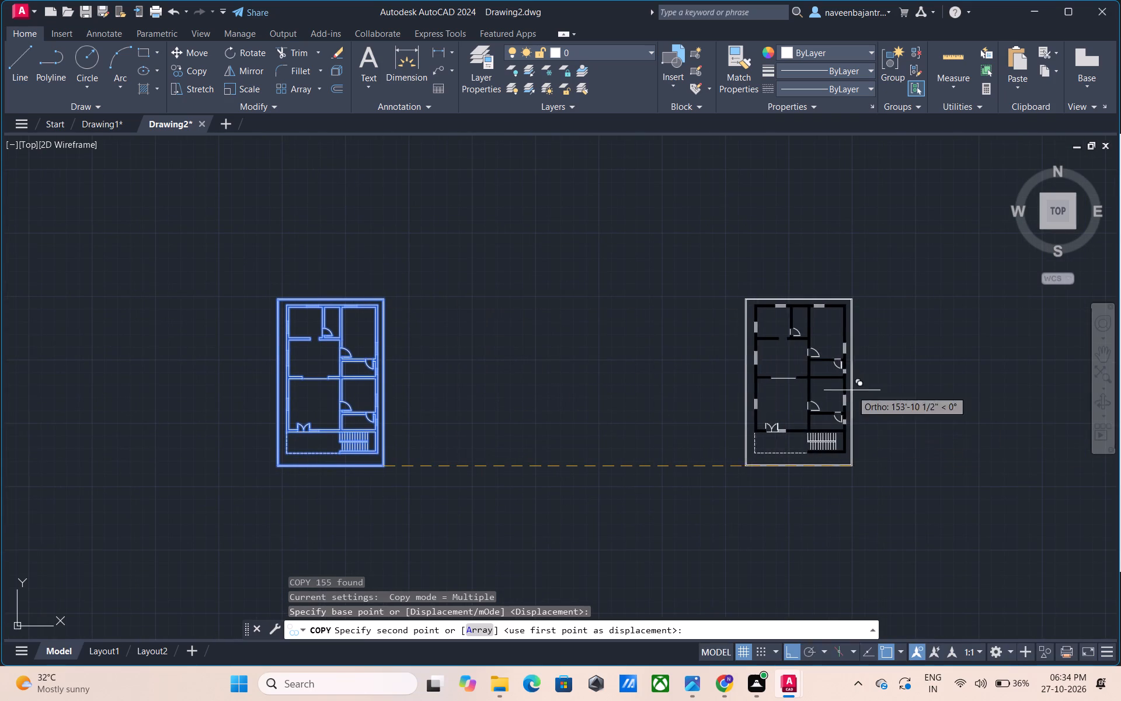
middle_drag(847, 389, 497, 382)
middle_drag(1051, 335, 801, 342)
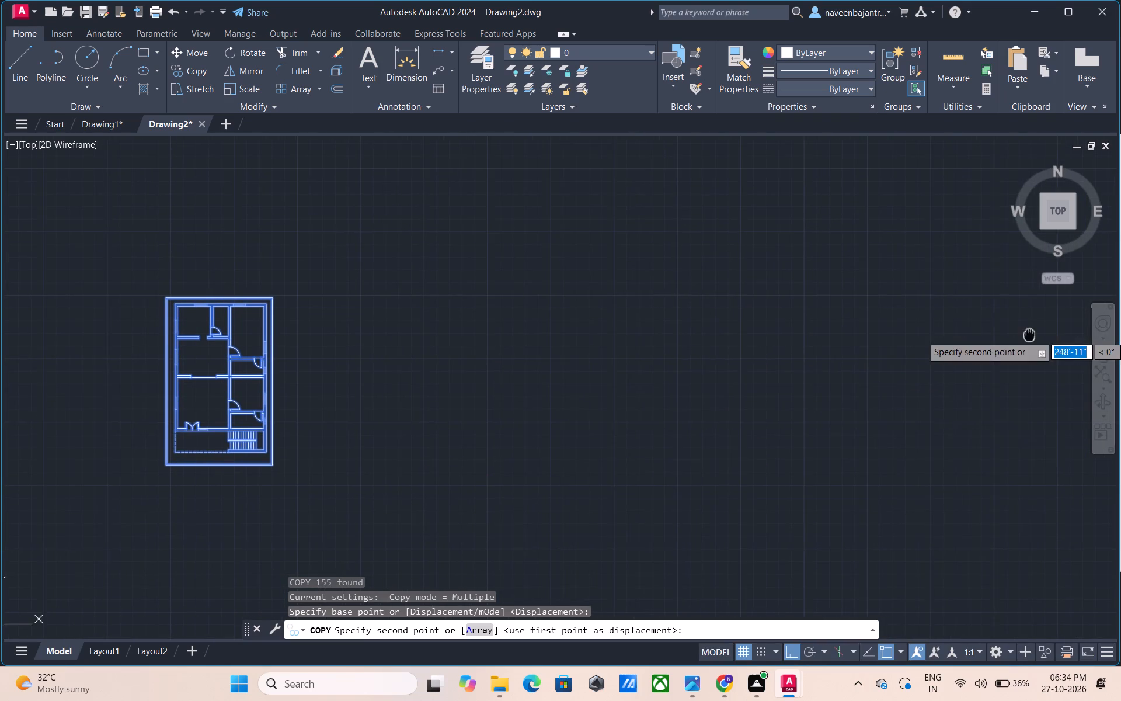
middle_drag(801, 342, 744, 346)
click(741, 443)
scroll(741, 443, down, 1)
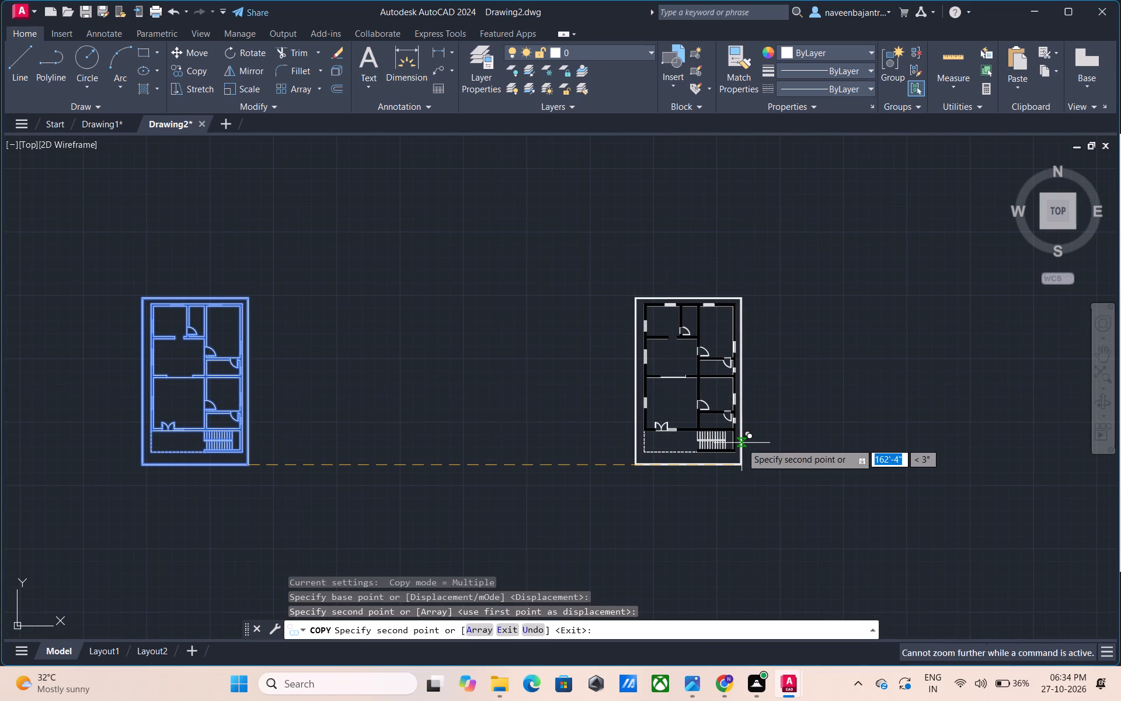
key(Escape)
middle_drag(833, 433, 610, 454)
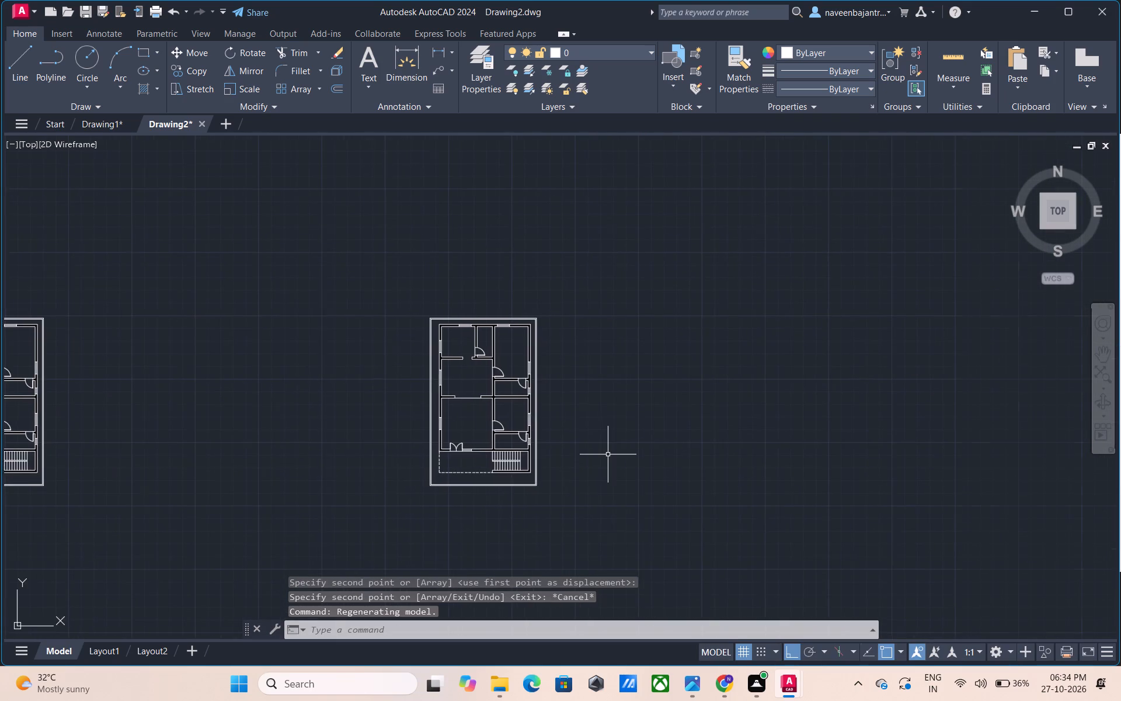
scroll(608, 454, up, 2)
scroll(608, 454, down, 1)
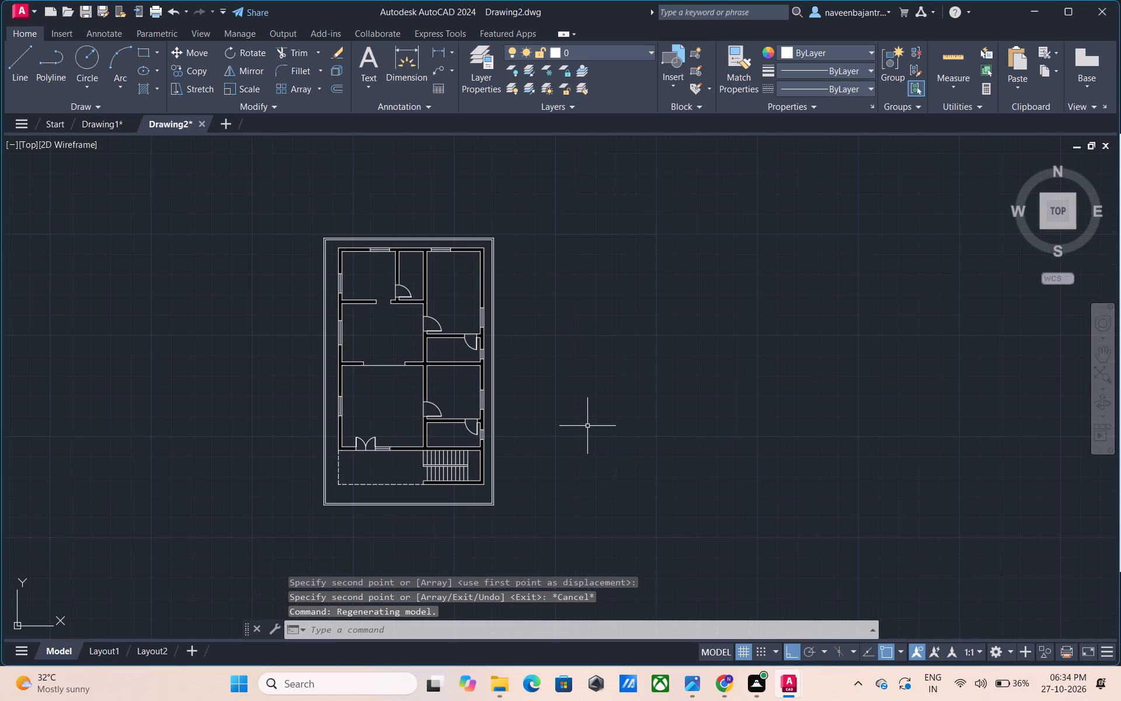
Copy the second house plan to four more positions horizontally along the same row, the nearest about 267' to the right.
scroll(569, 428, down, 3)
middle_drag(593, 425, 508, 400)
scroll(508, 400, down, 1)
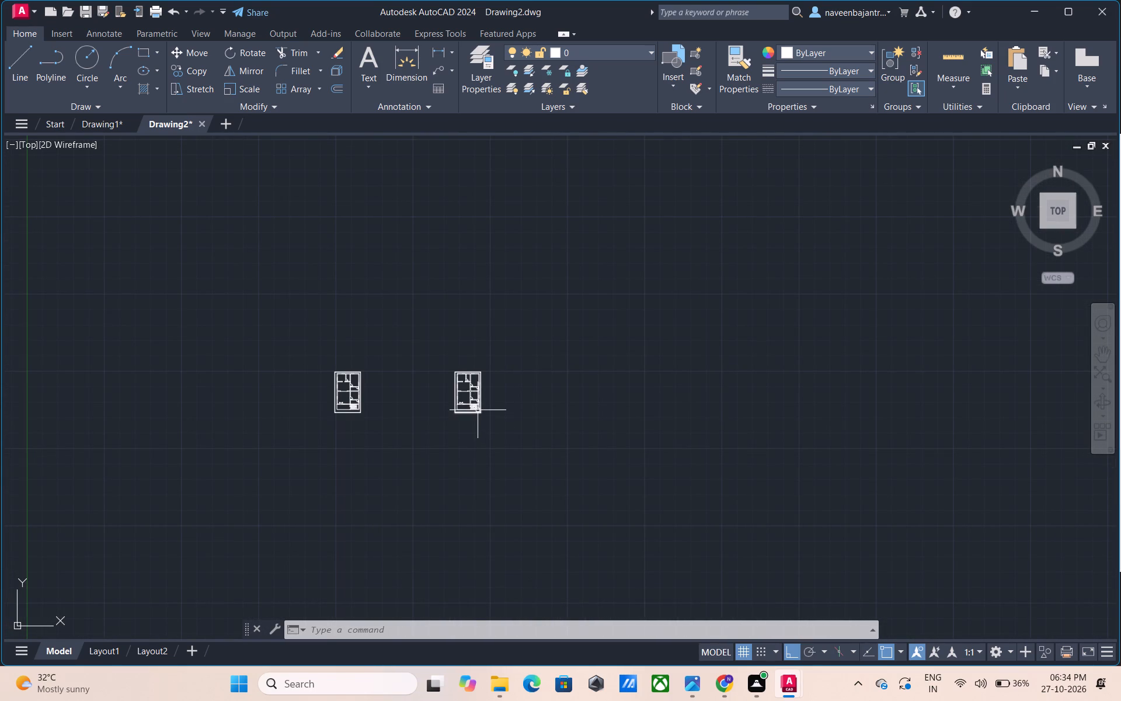
drag(448, 349, 451, 360)
click(500, 450)
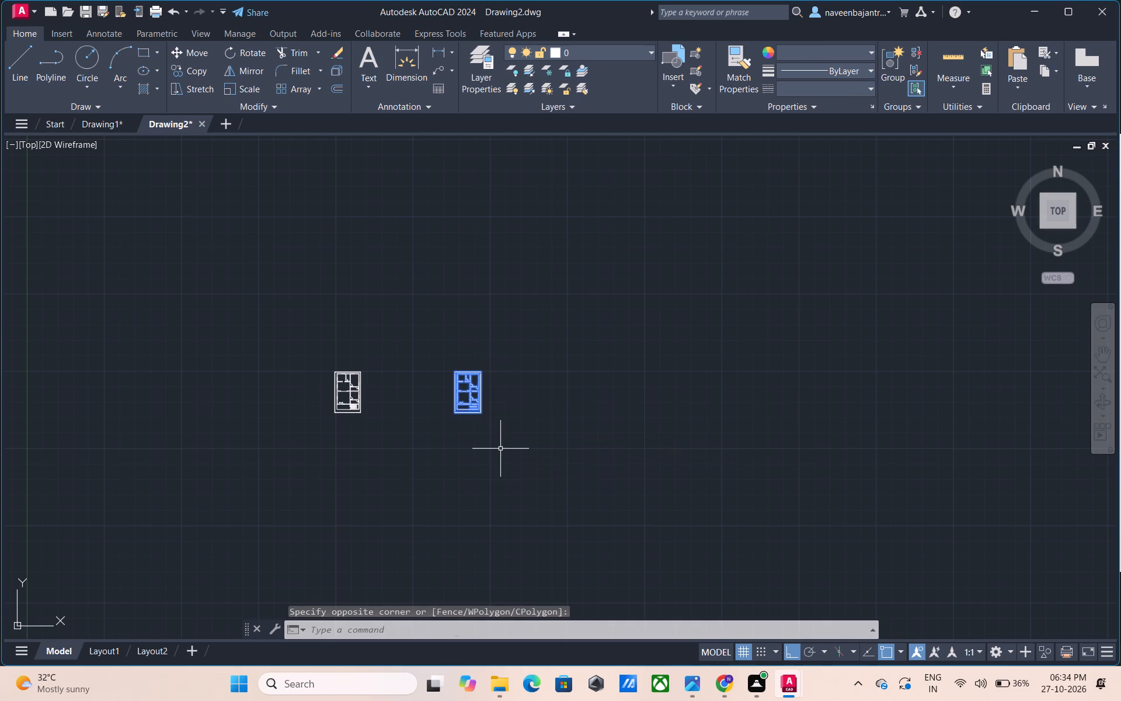
text(CO)
key(space)
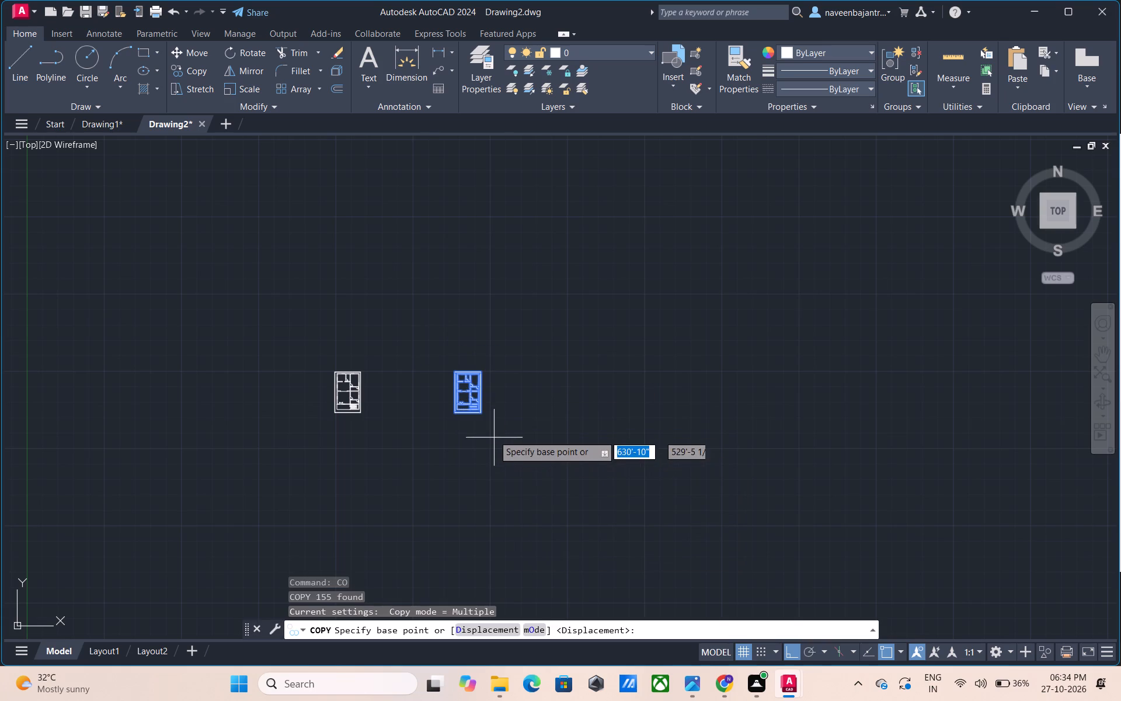
click(487, 413)
click(826, 421)
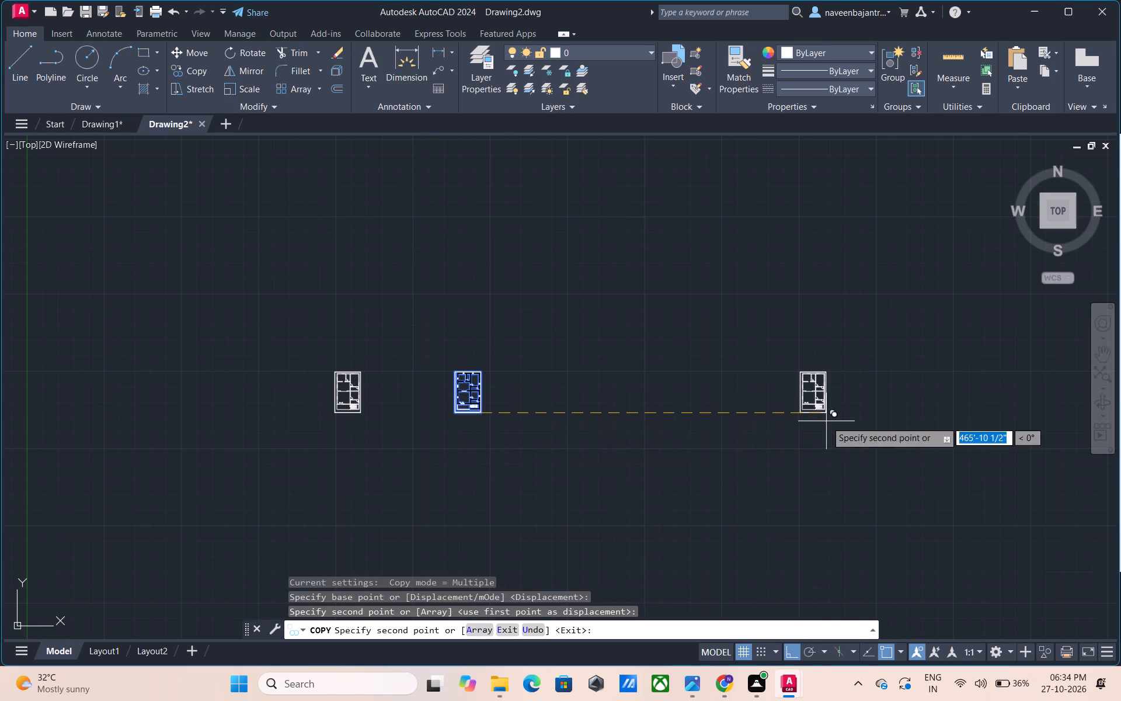
click(678, 429)
click(962, 419)
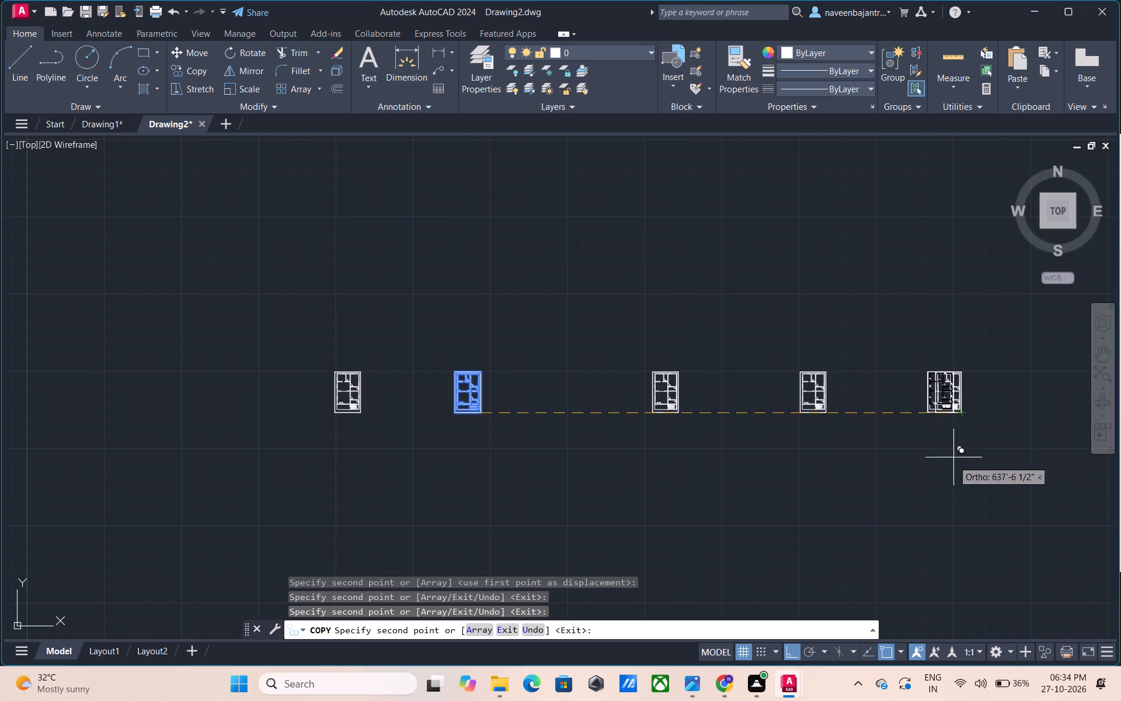
click(1070, 443)
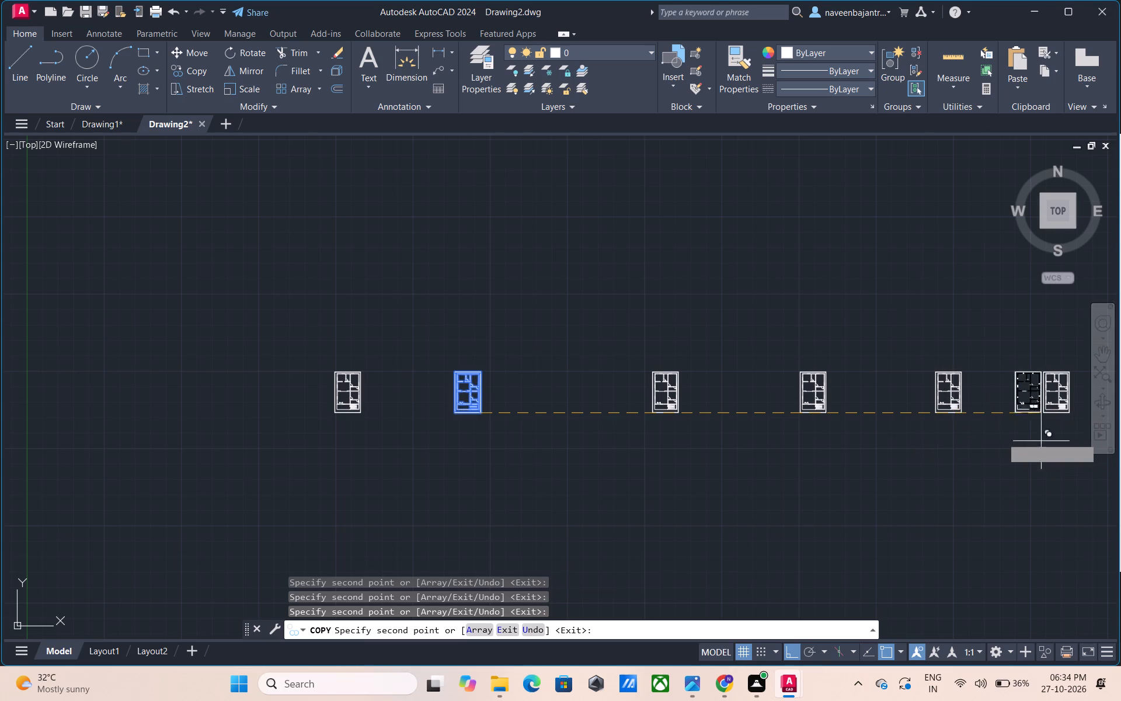
key(Escape)
Erase the solid wall hatch from the second house plan in the row.
scroll(762, 330, up, 3)
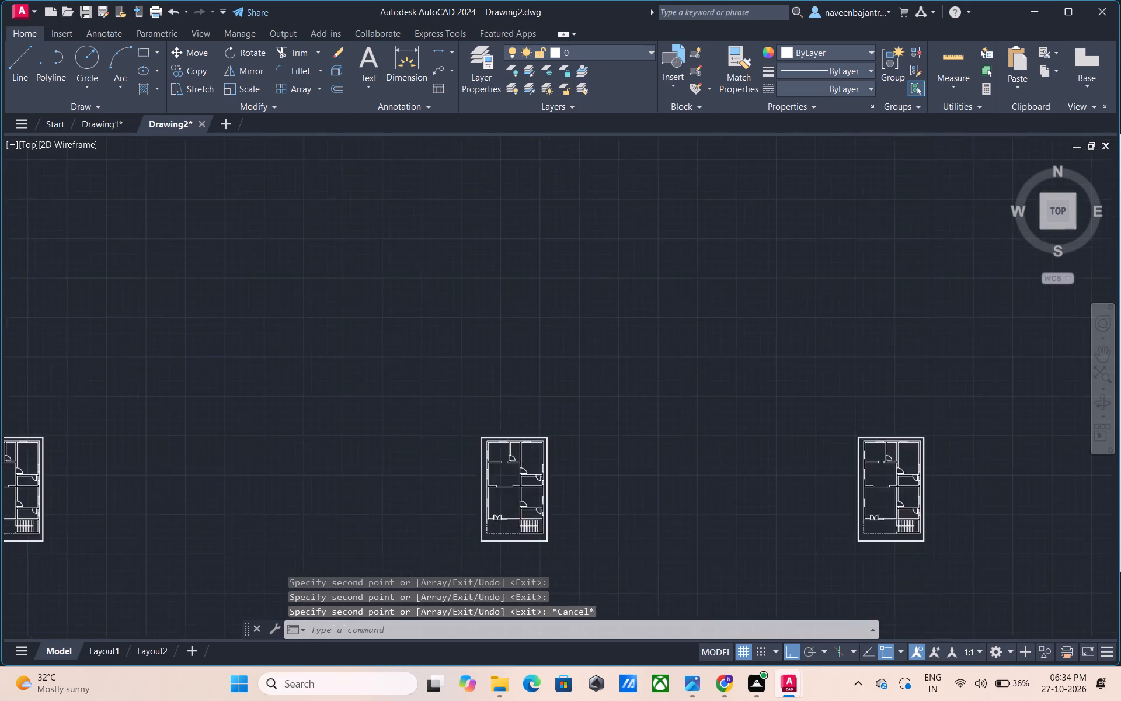
scroll(708, 355, down, 2)
scroll(4, 476, up, 2)
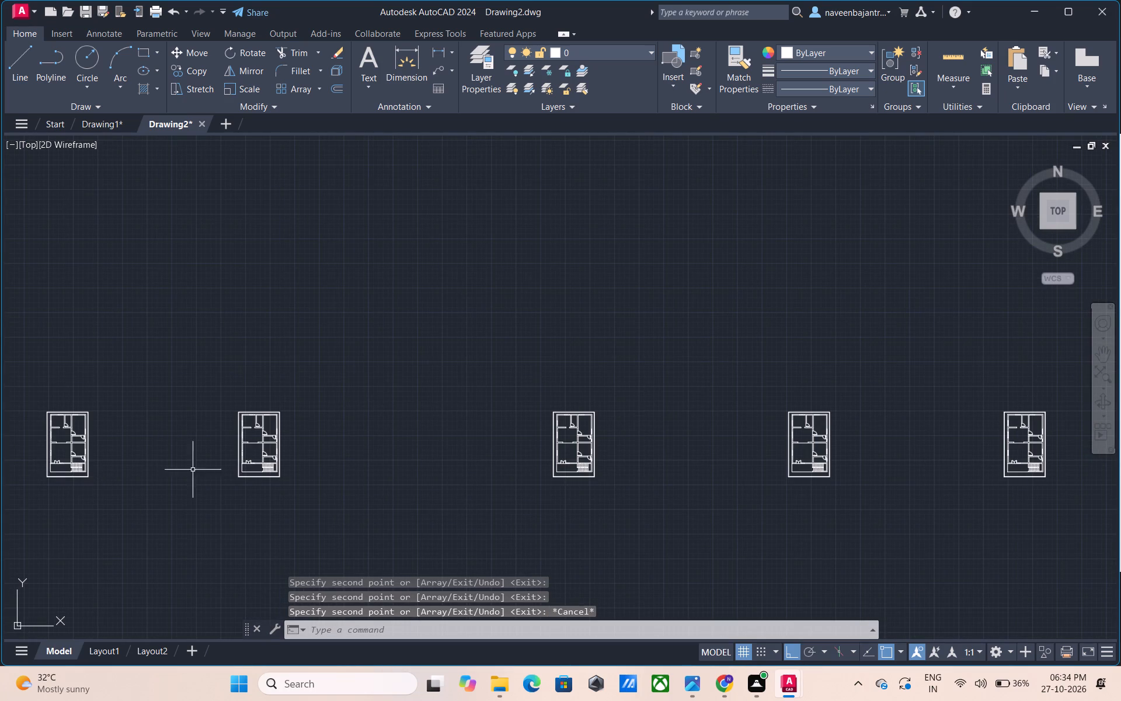
scroll(260, 456, up, 4)
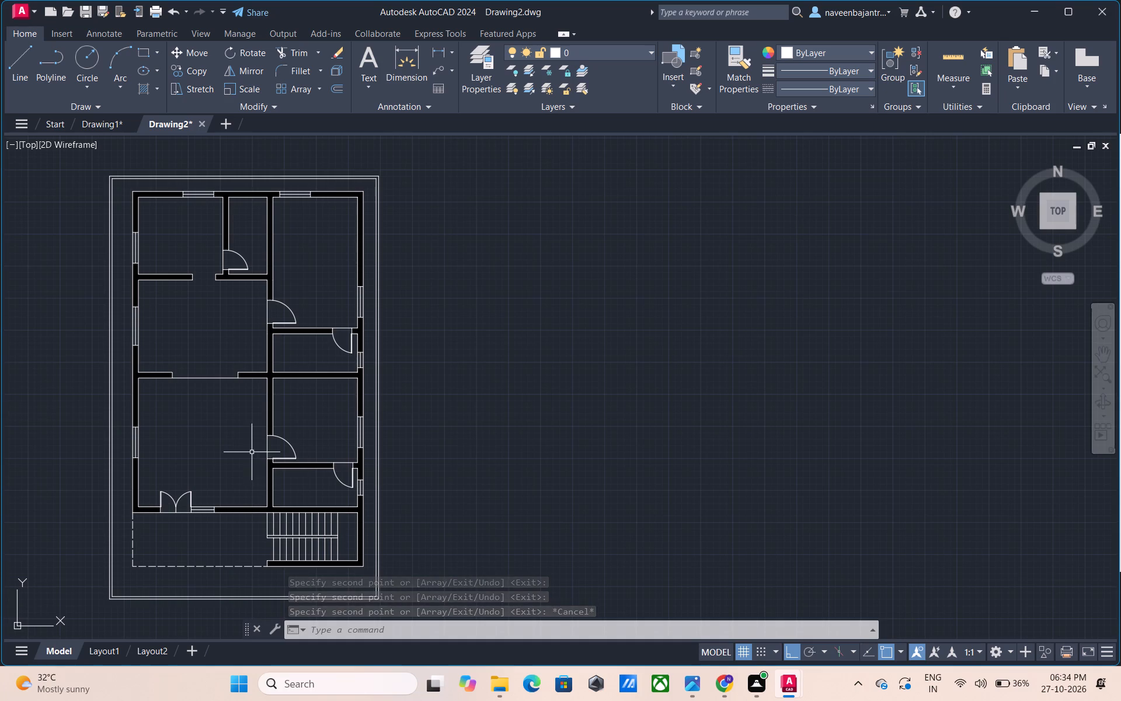
click(135, 372)
key(Delete)
Erase the solid wall hatches from the third and fourth house plans in the row.
scroll(143, 379, down, 4)
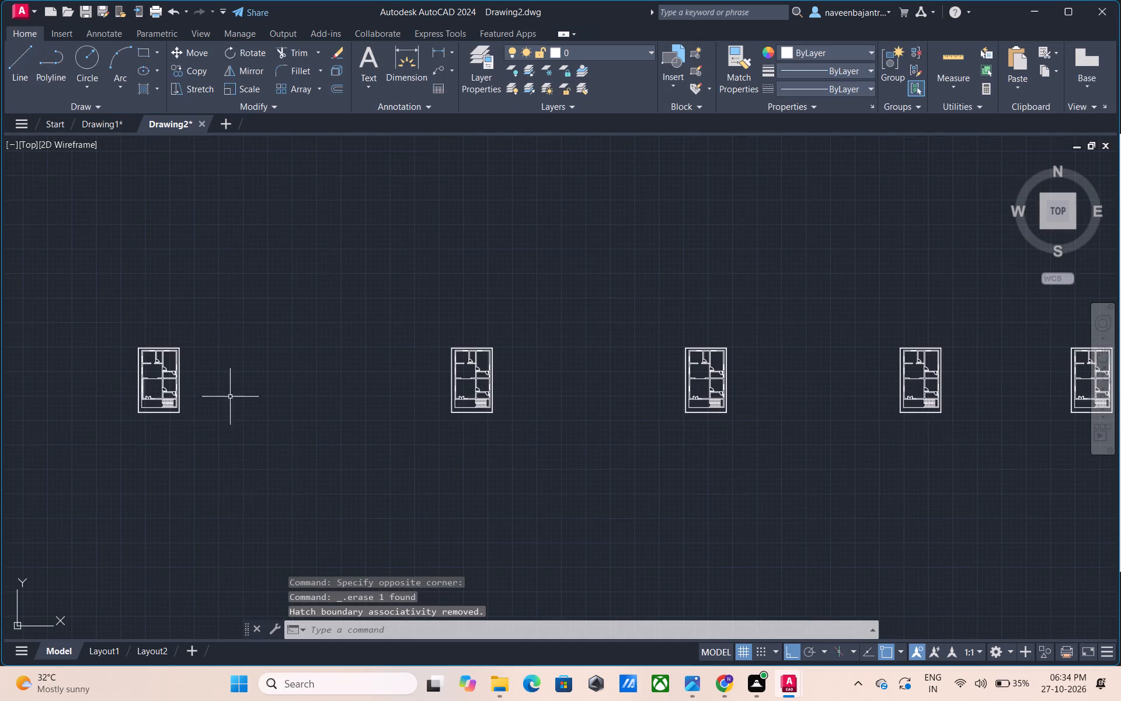
scroll(468, 387, up, 4)
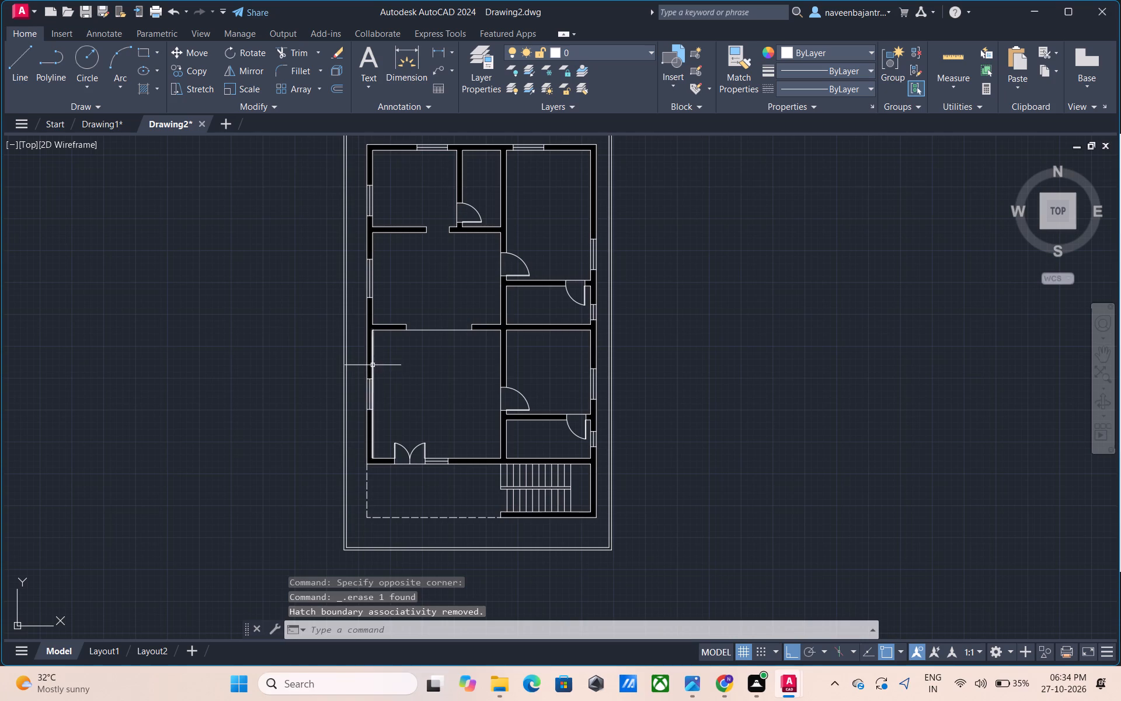
click(370, 360)
key(Delete)
scroll(370, 360, down, 3)
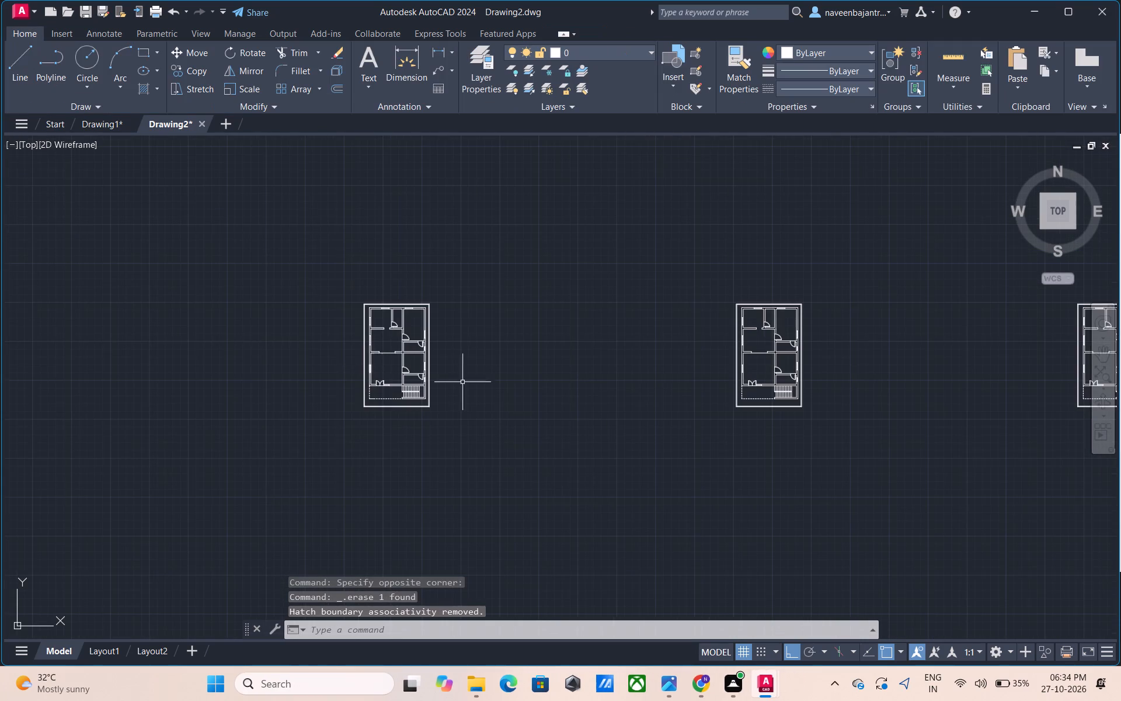
scroll(801, 366, up, 3)
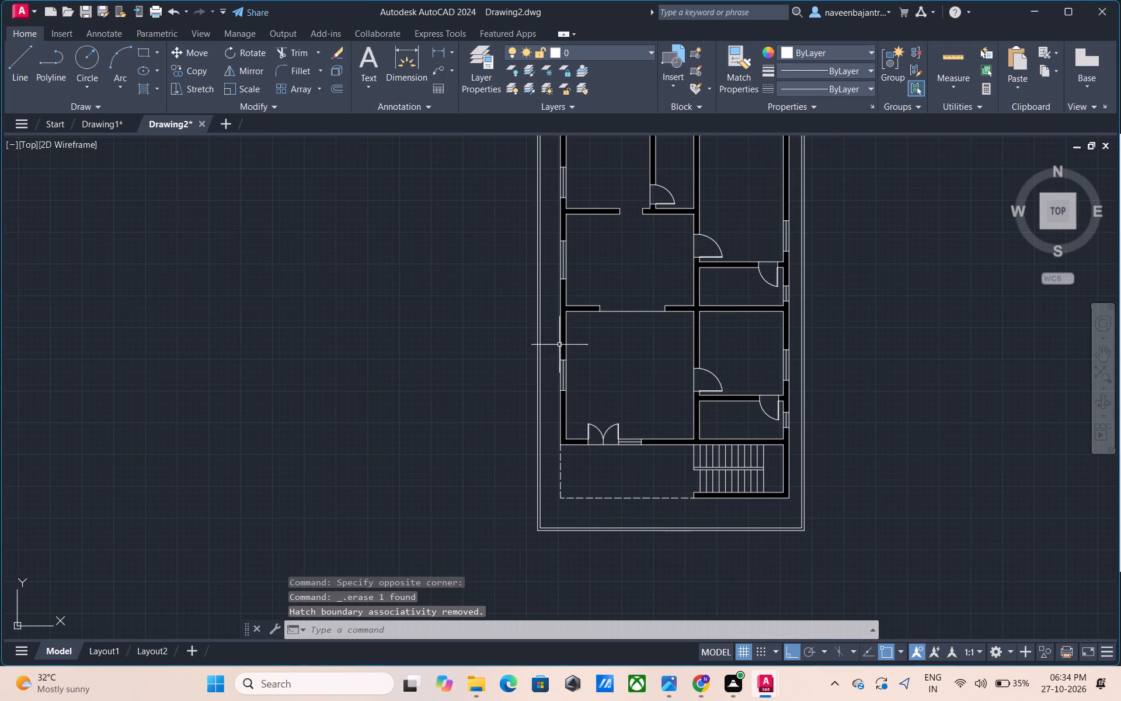
click(563, 340)
key(Delete)
Erase the solid wall hatch from the fifth house plan in the row.
scroll(563, 341, down, 4)
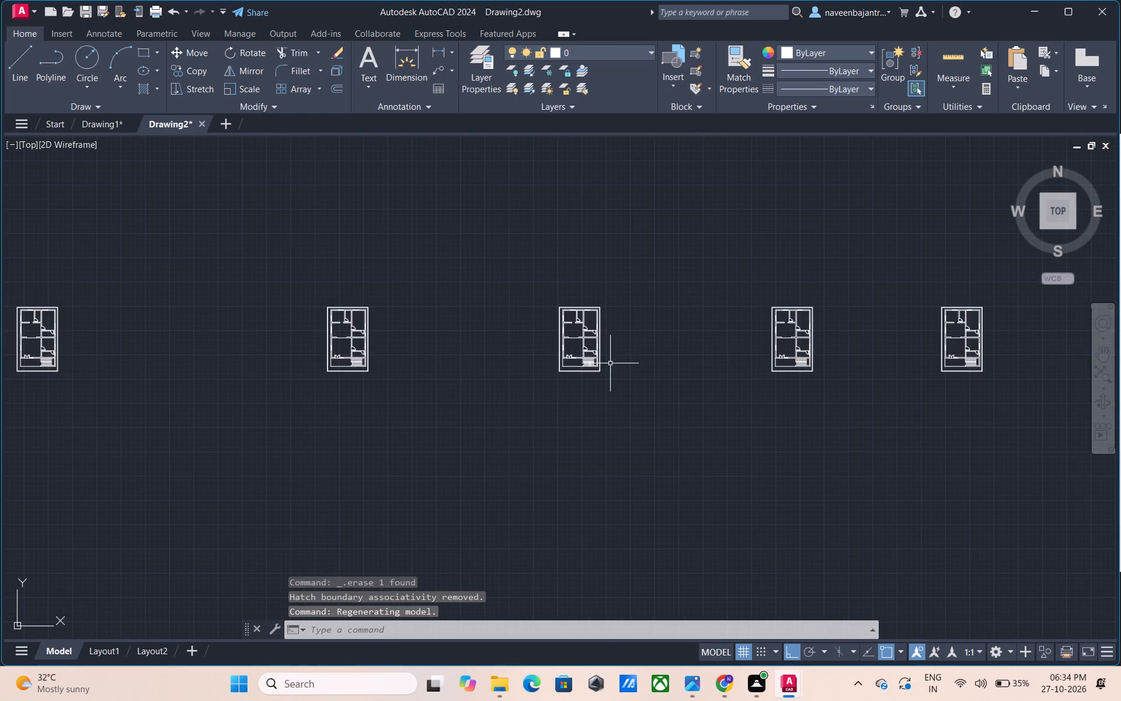
scroll(801, 354, up, 4)
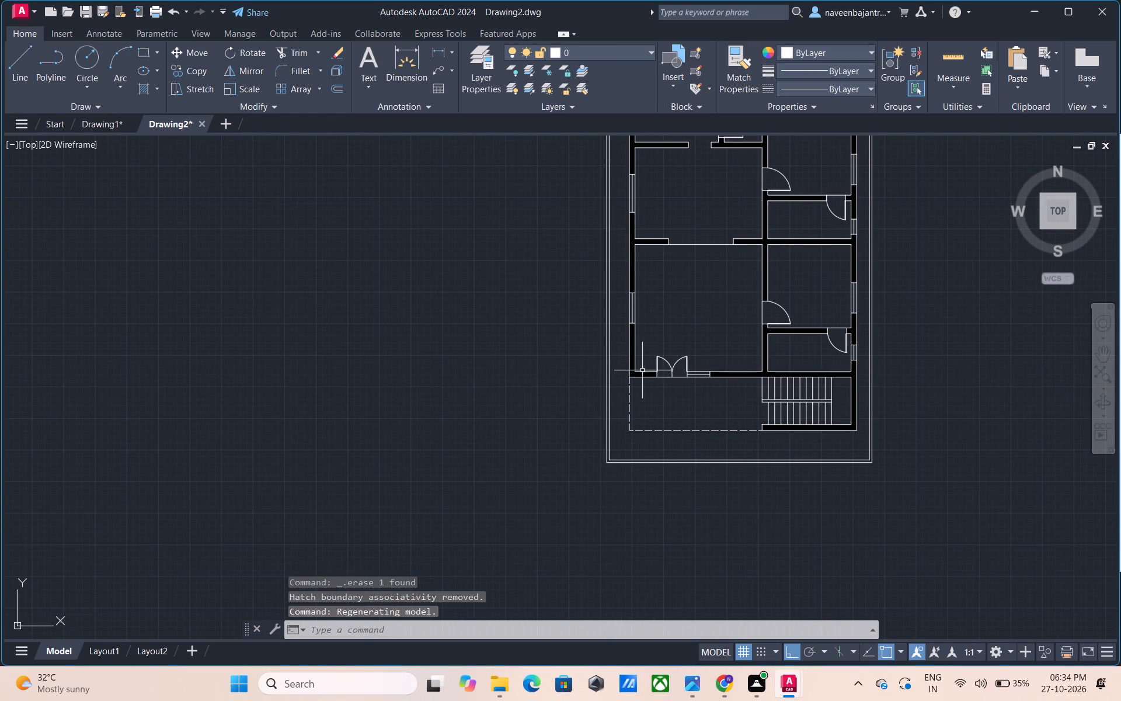
click(642, 373)
key(Delete)
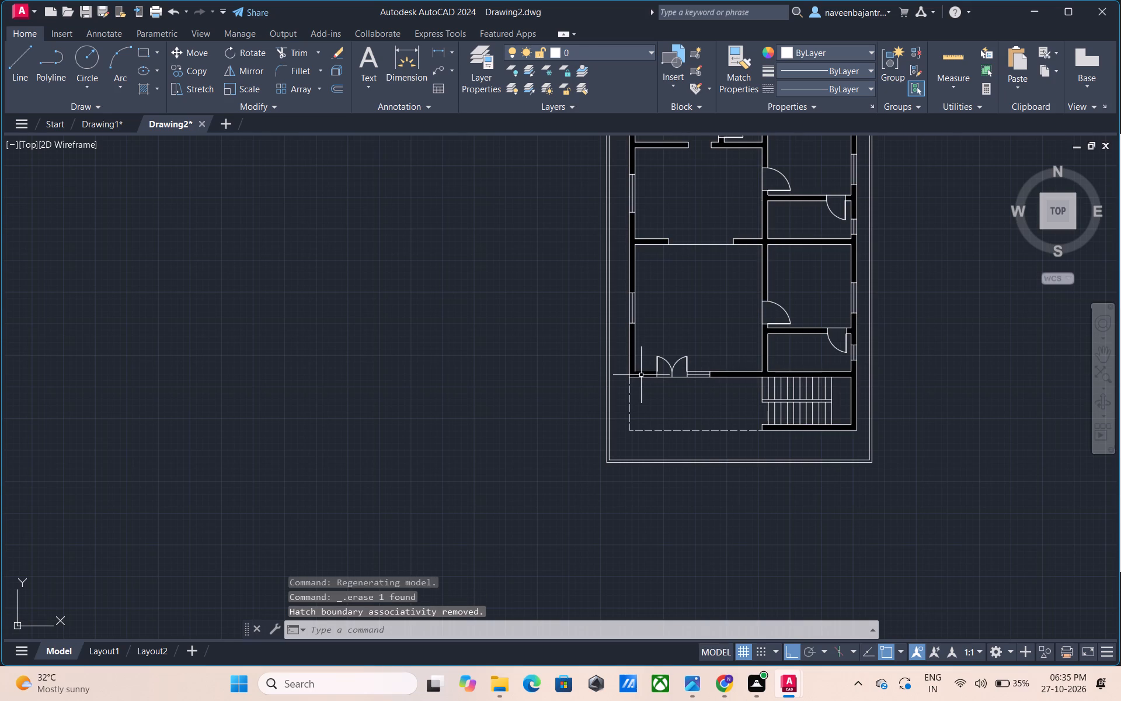
click(635, 373)
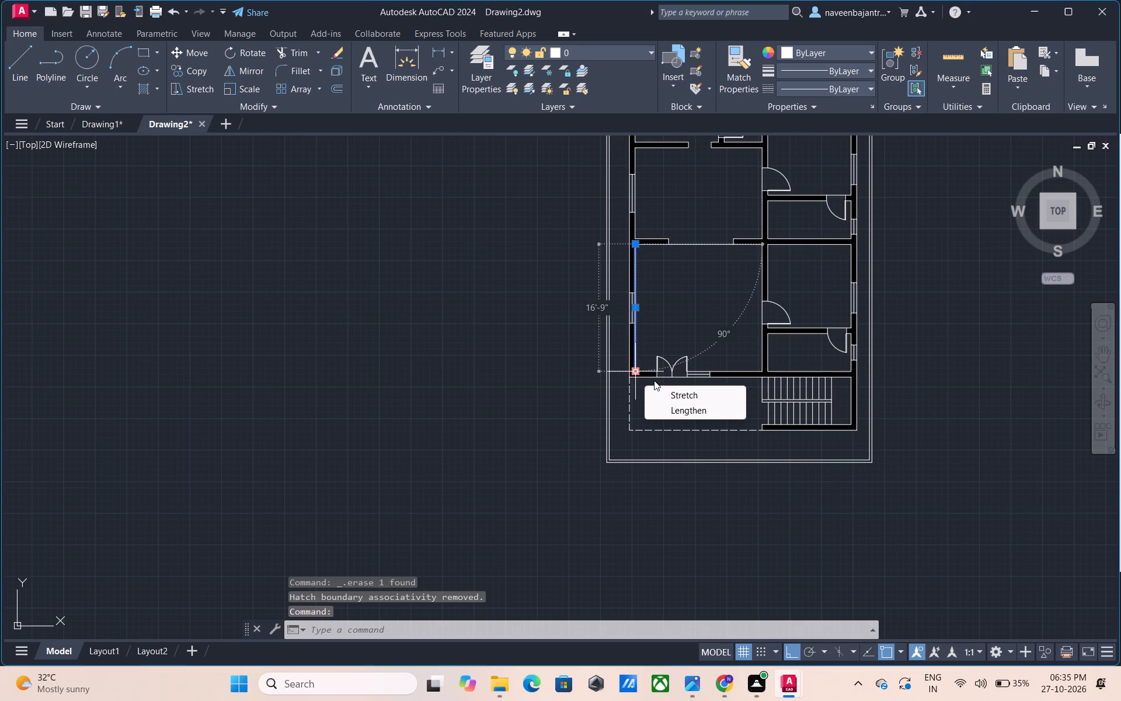
key(Escape)
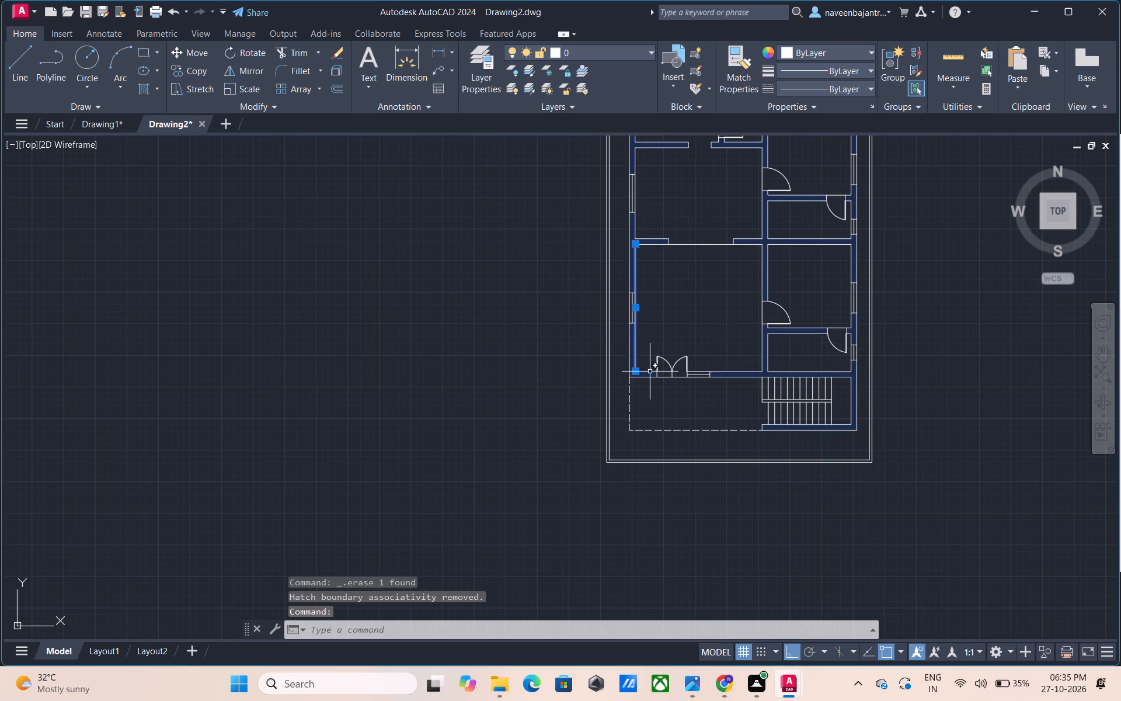
key(Escape)
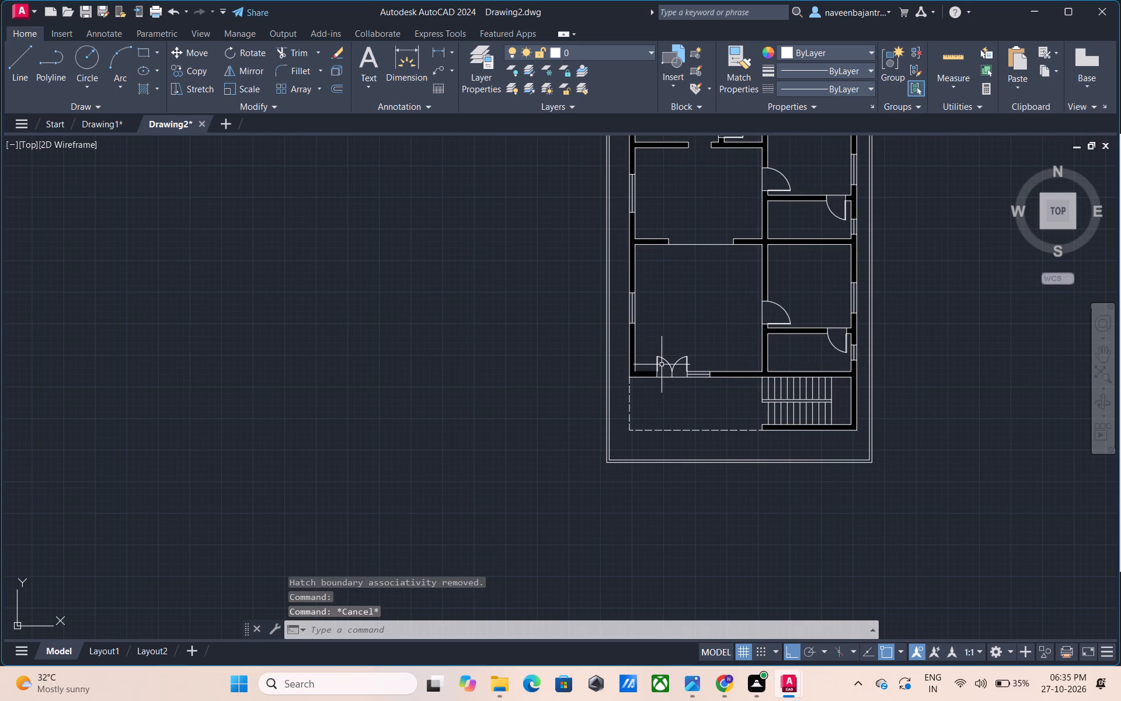
key(Delete)
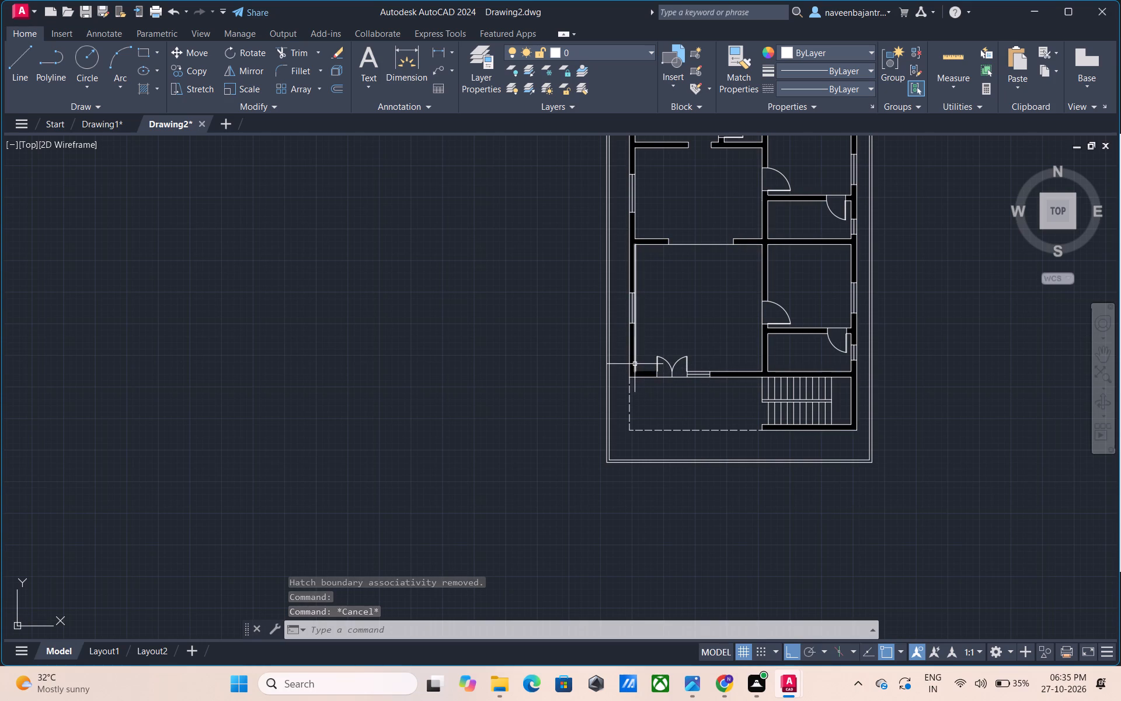
click(633, 358)
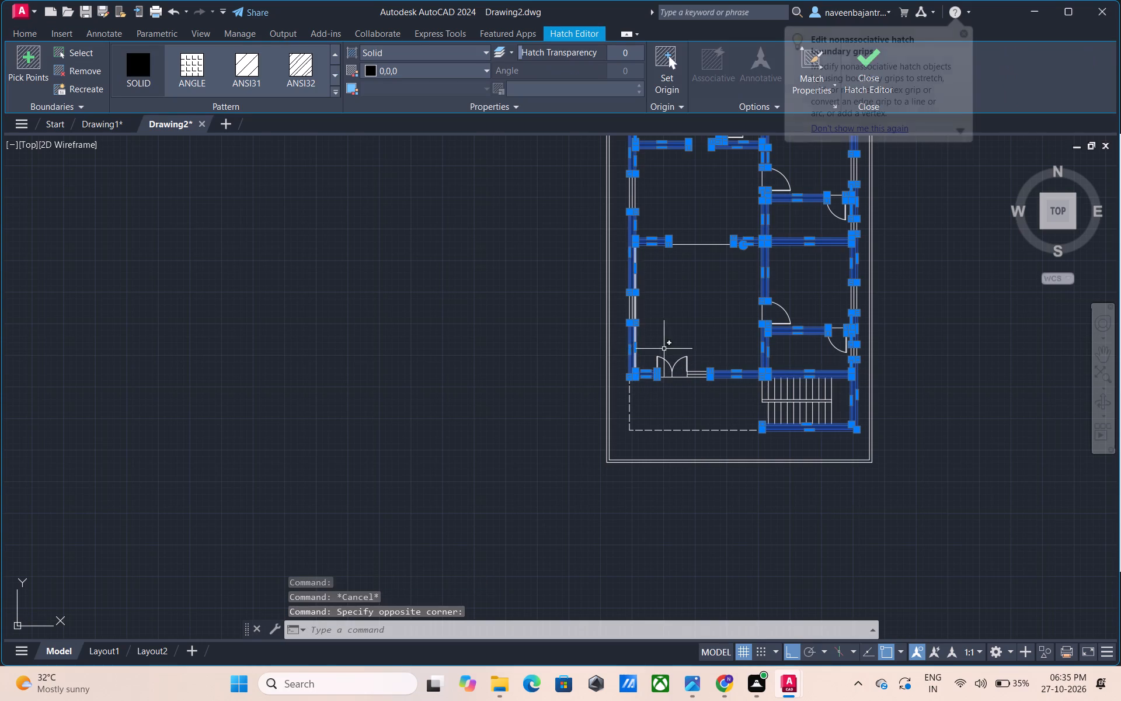
key(Escape)
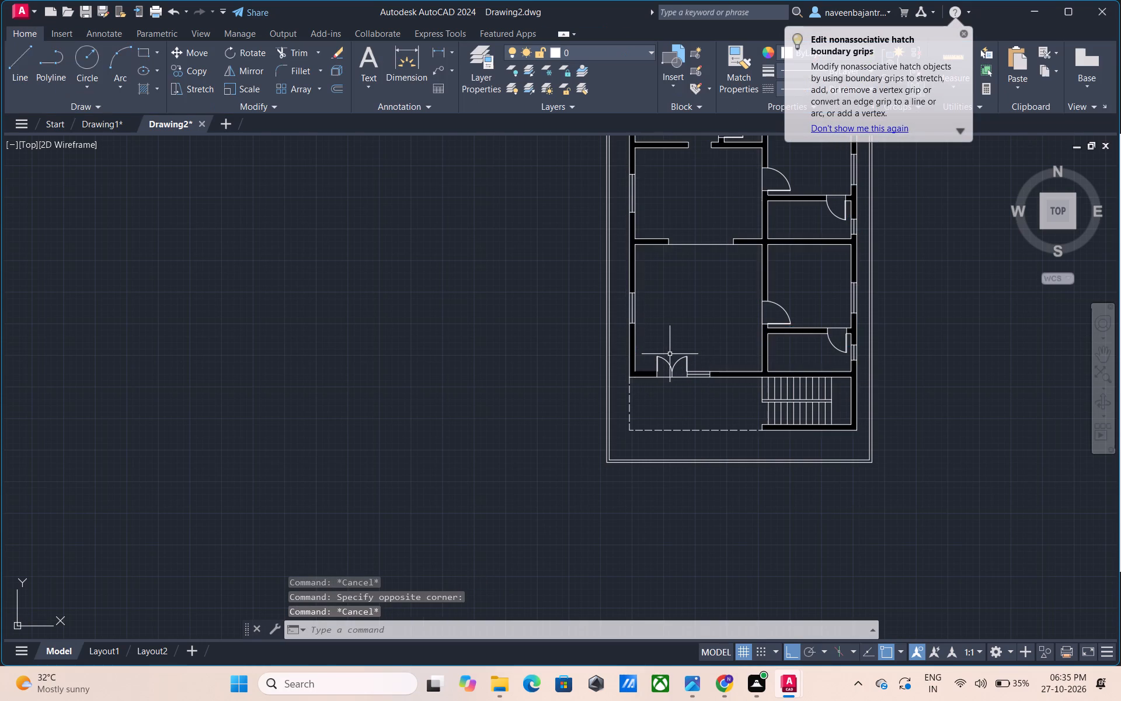
scroll(670, 354, up, 1)
click(638, 383)
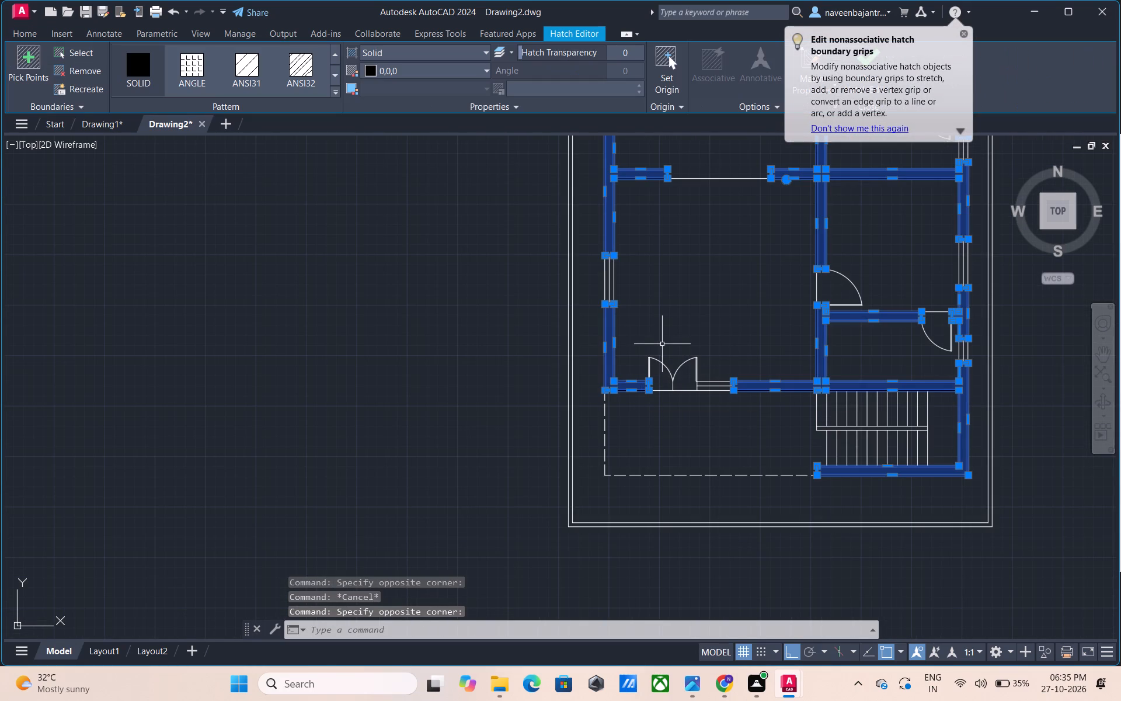
key(Delete)
Erase the solid wall hatch from the sixth house plan at the far end of the row.
scroll(664, 343, down, 2)
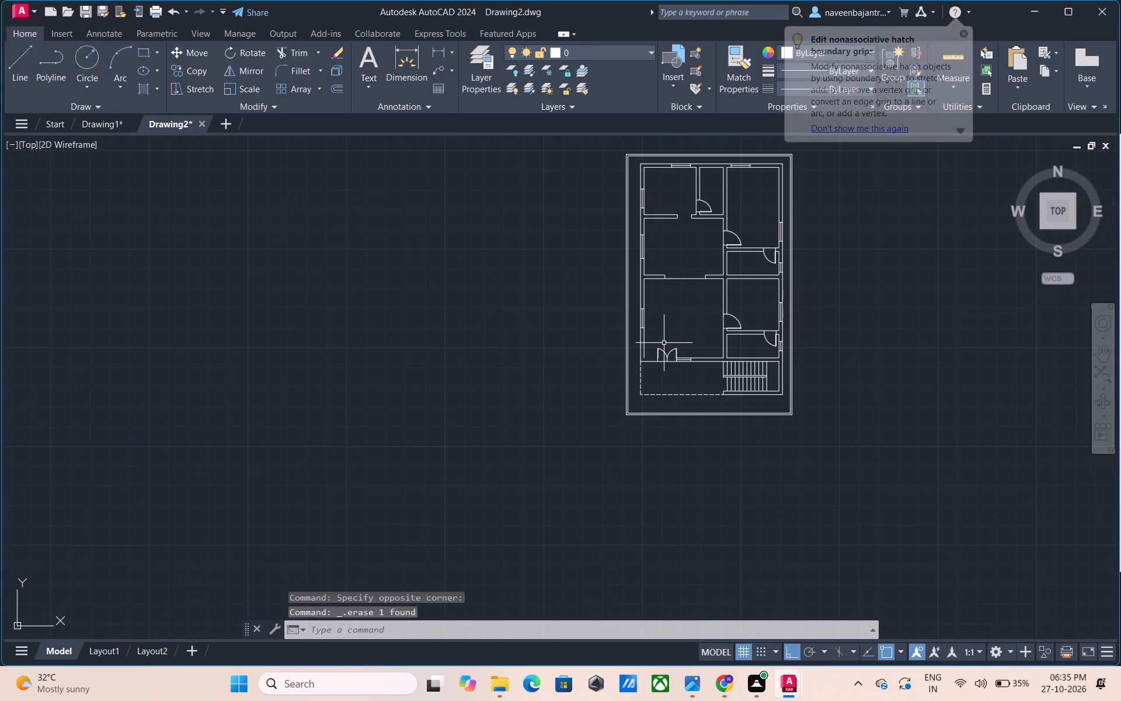
scroll(851, 332, down, 4)
scroll(935, 327, up, 3)
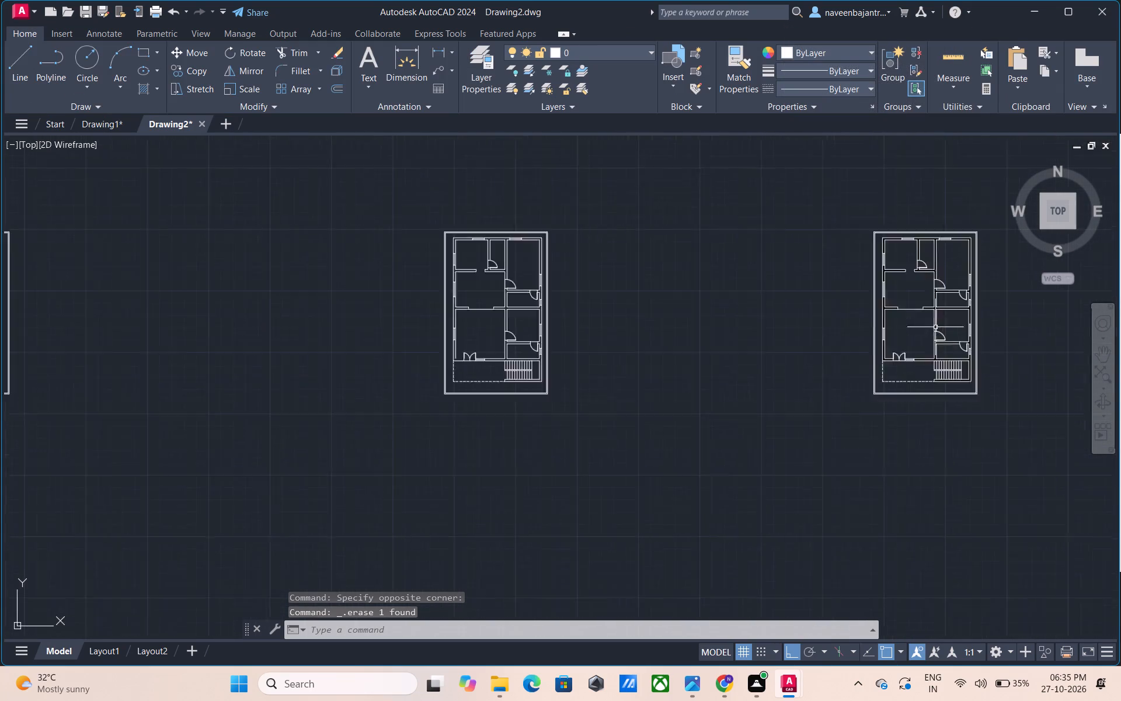
scroll(935, 327, up, 1)
scroll(869, 350, up, 2)
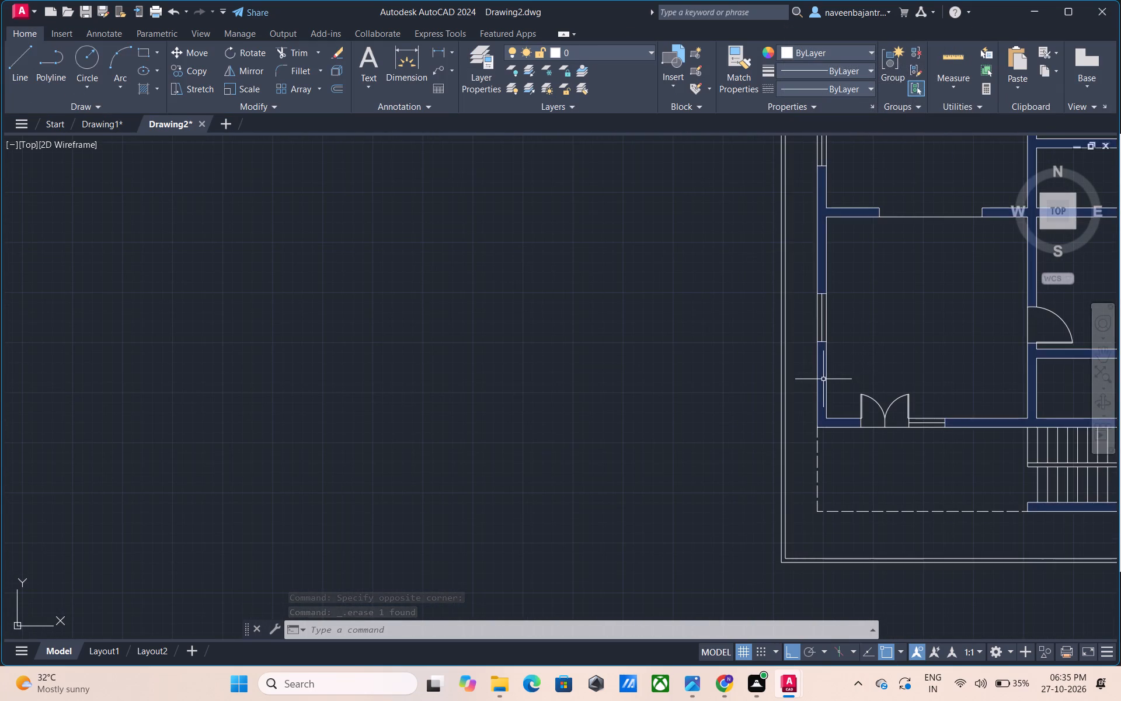
click(823, 379)
key(Delete)
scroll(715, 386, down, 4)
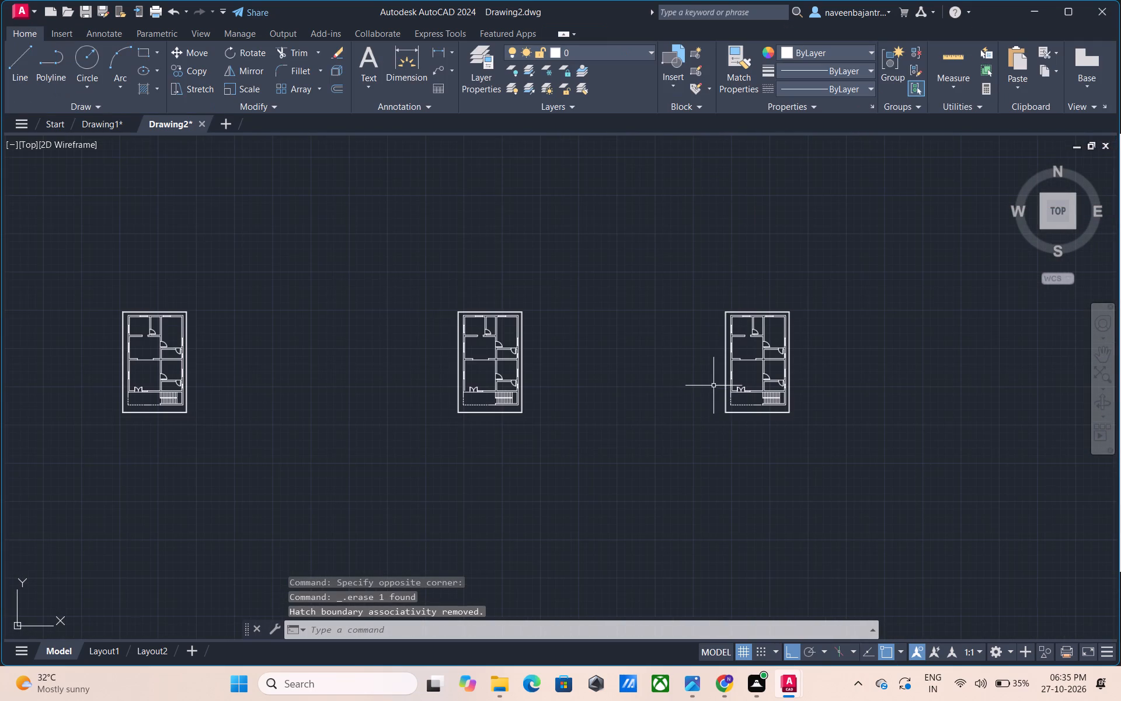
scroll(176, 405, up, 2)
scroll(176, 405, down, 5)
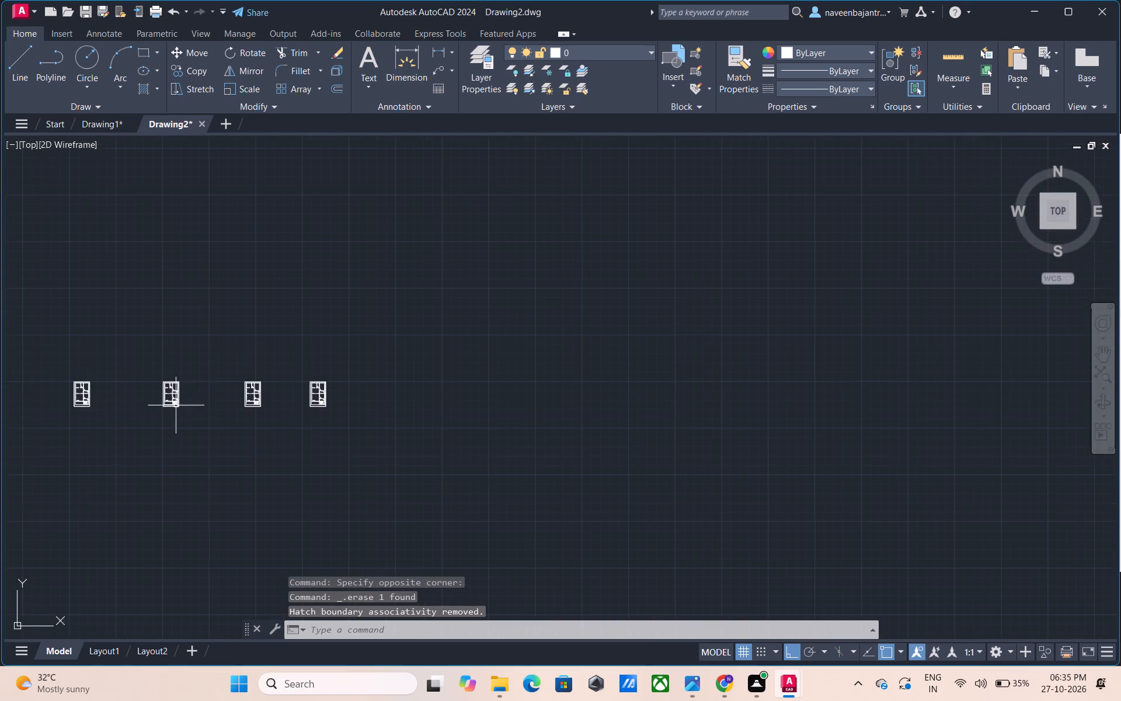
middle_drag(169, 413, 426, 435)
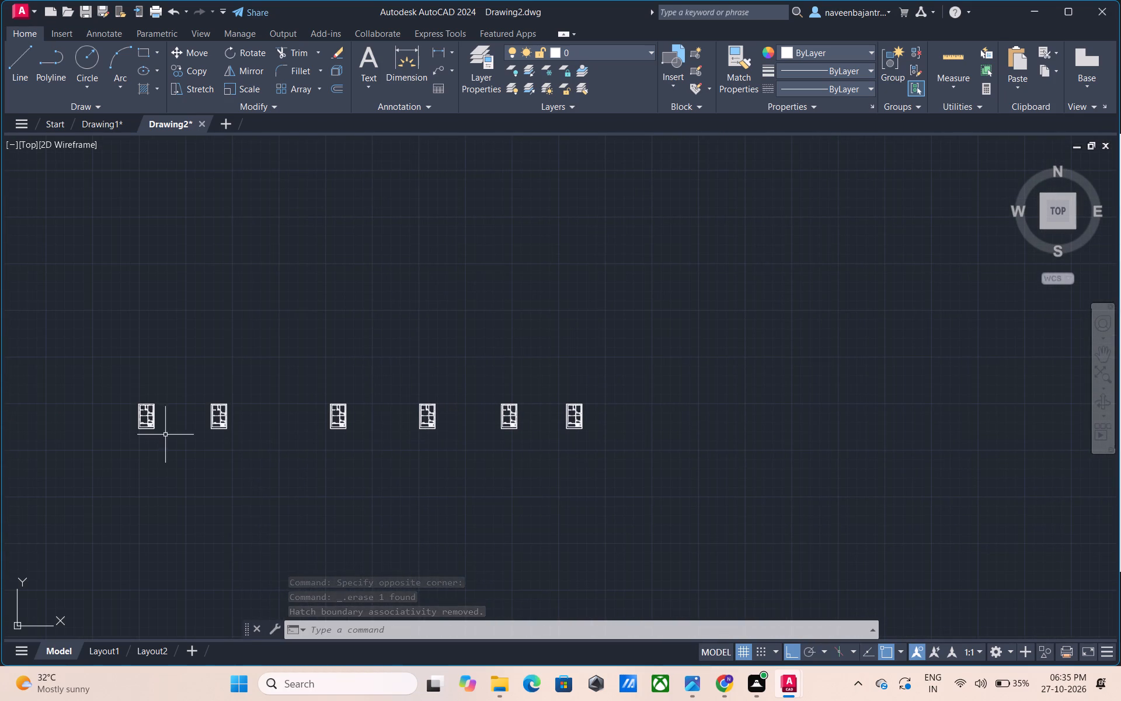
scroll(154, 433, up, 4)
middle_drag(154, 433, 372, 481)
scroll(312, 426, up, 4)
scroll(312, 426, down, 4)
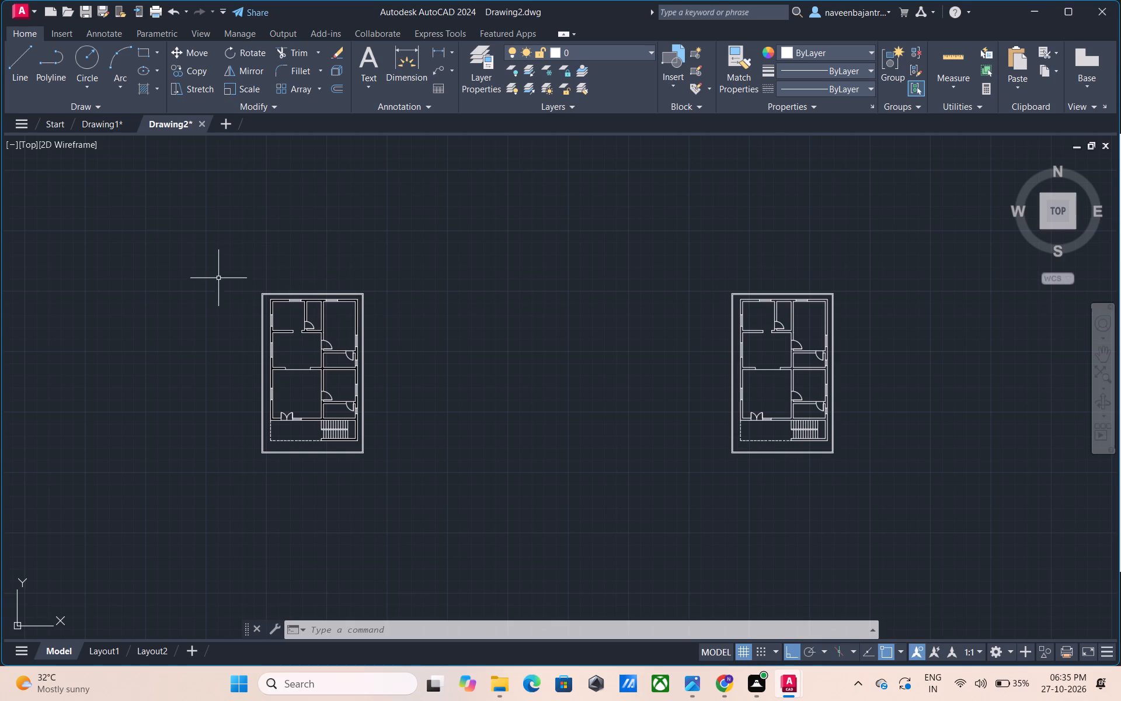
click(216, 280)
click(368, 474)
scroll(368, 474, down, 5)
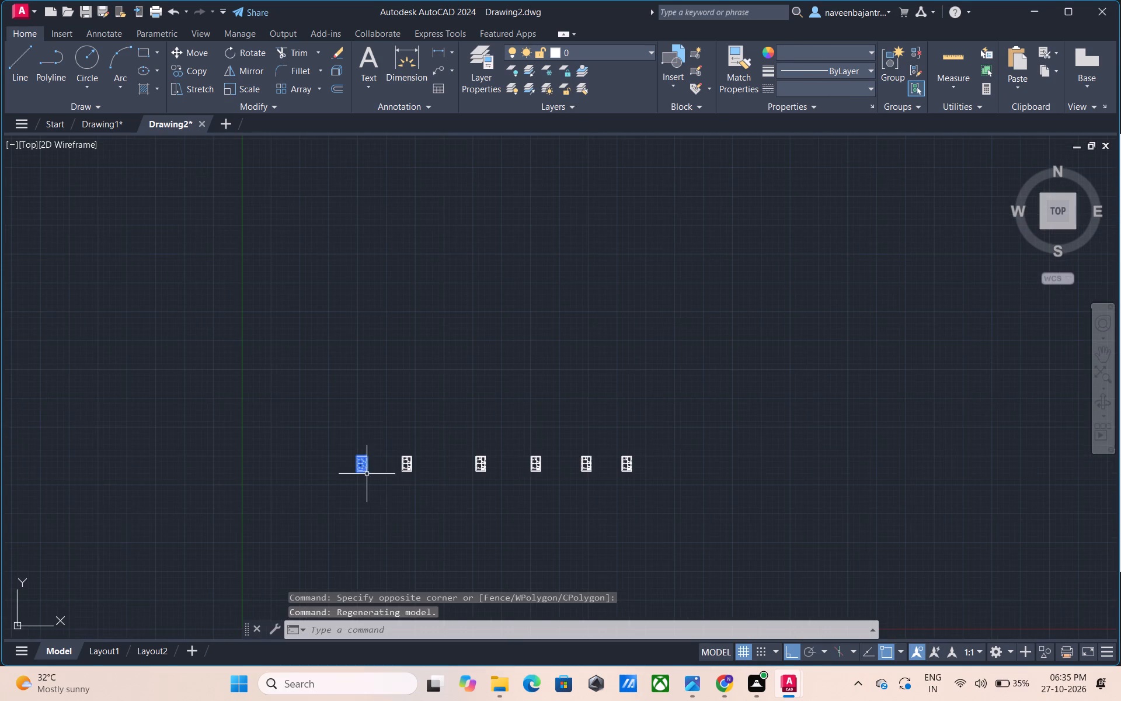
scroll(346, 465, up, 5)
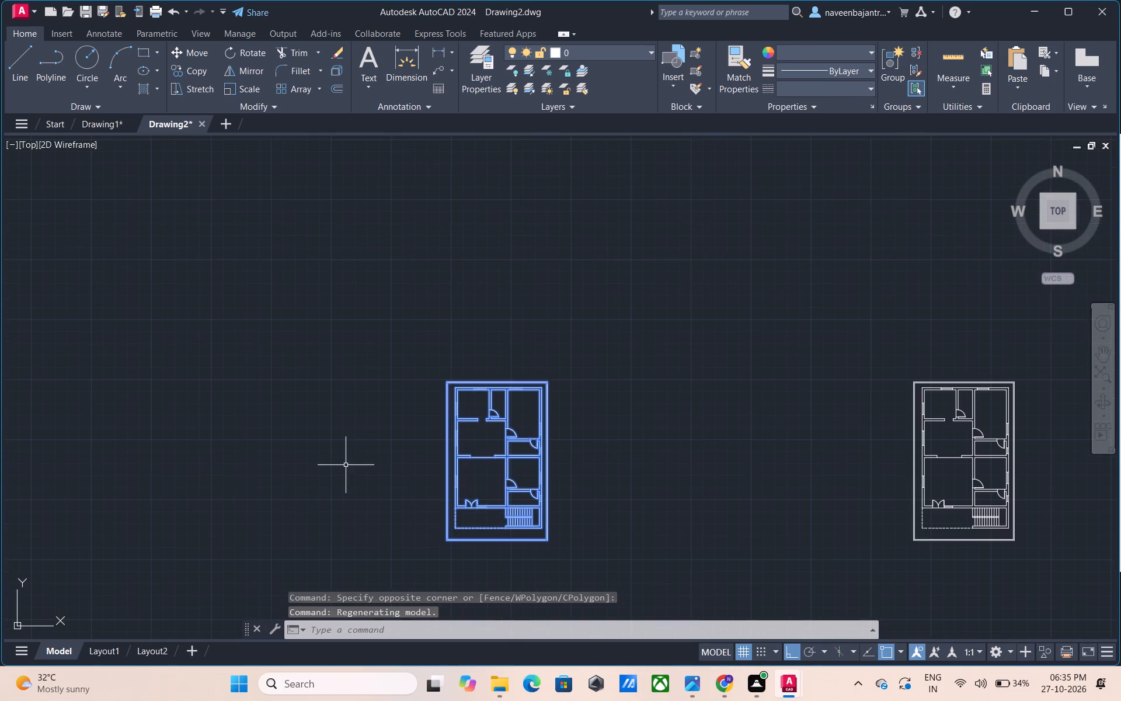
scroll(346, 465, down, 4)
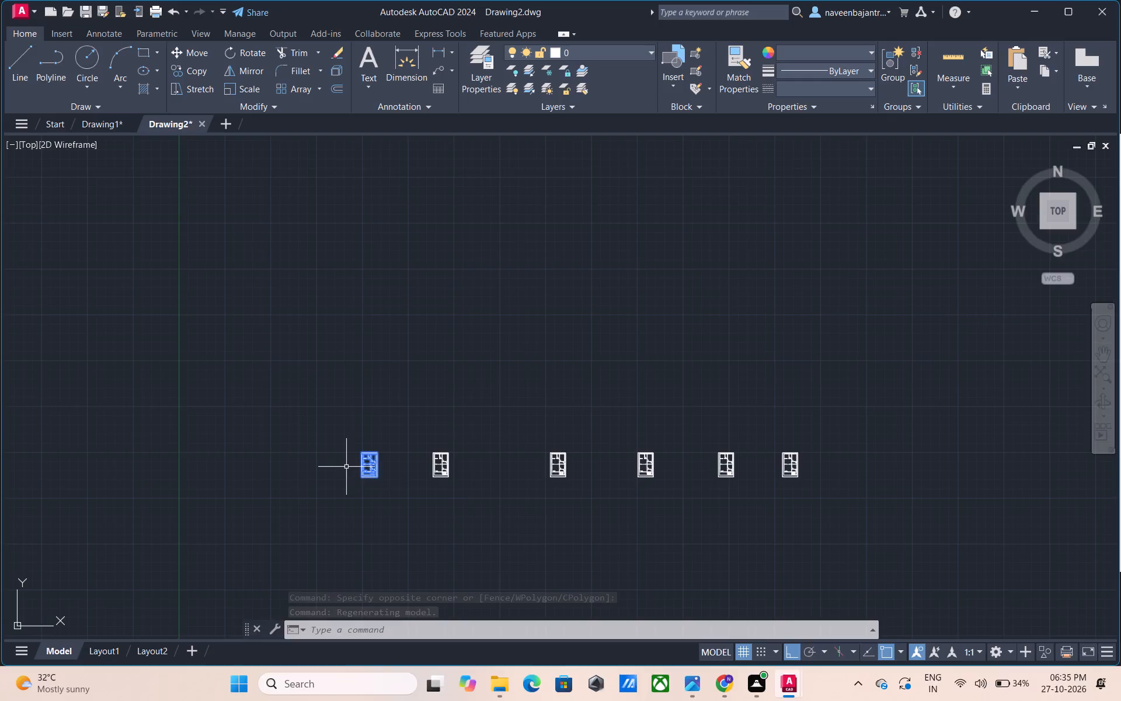
With Ortho off, copy the first, hatched house plan to two open spots well above the row, and turn Ortho back on.
key(F8)
text(COM)
key(Escape)
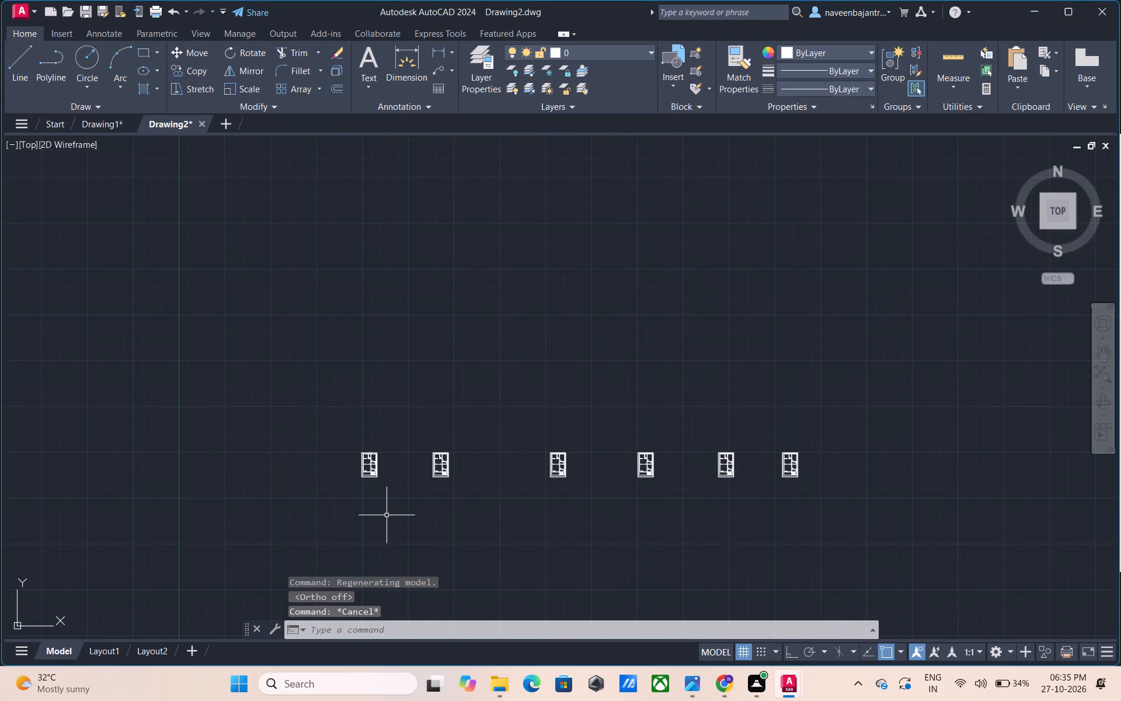
click(349, 428)
click(381, 494)
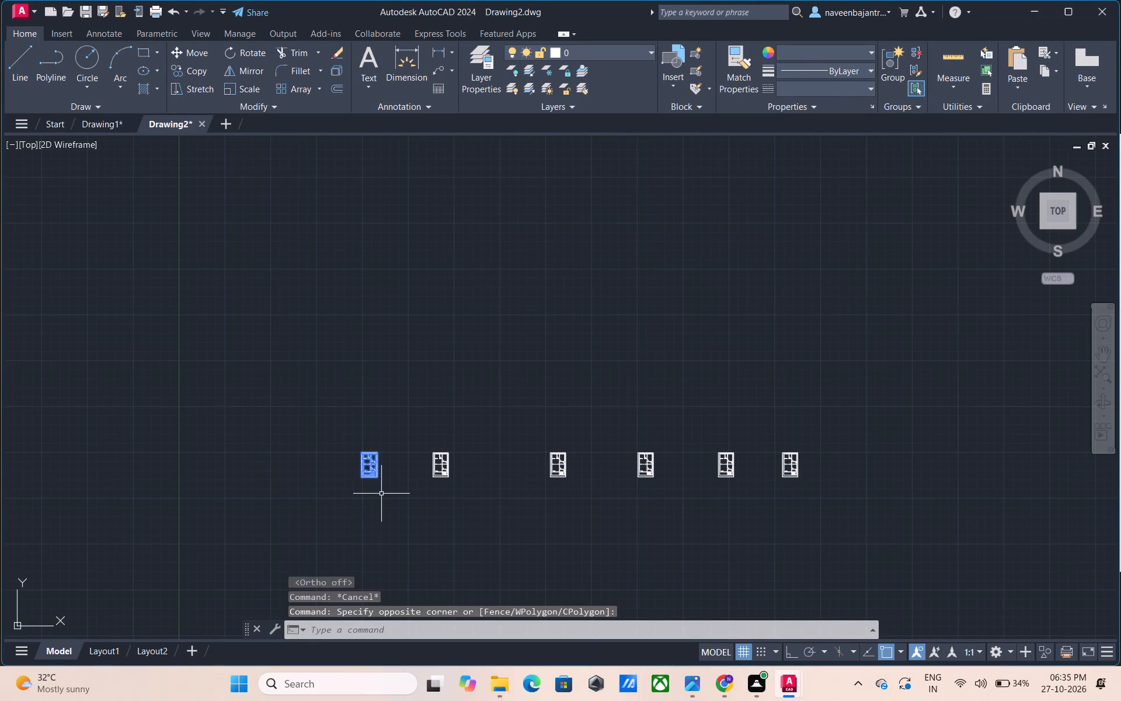
text(CO)
key(space)
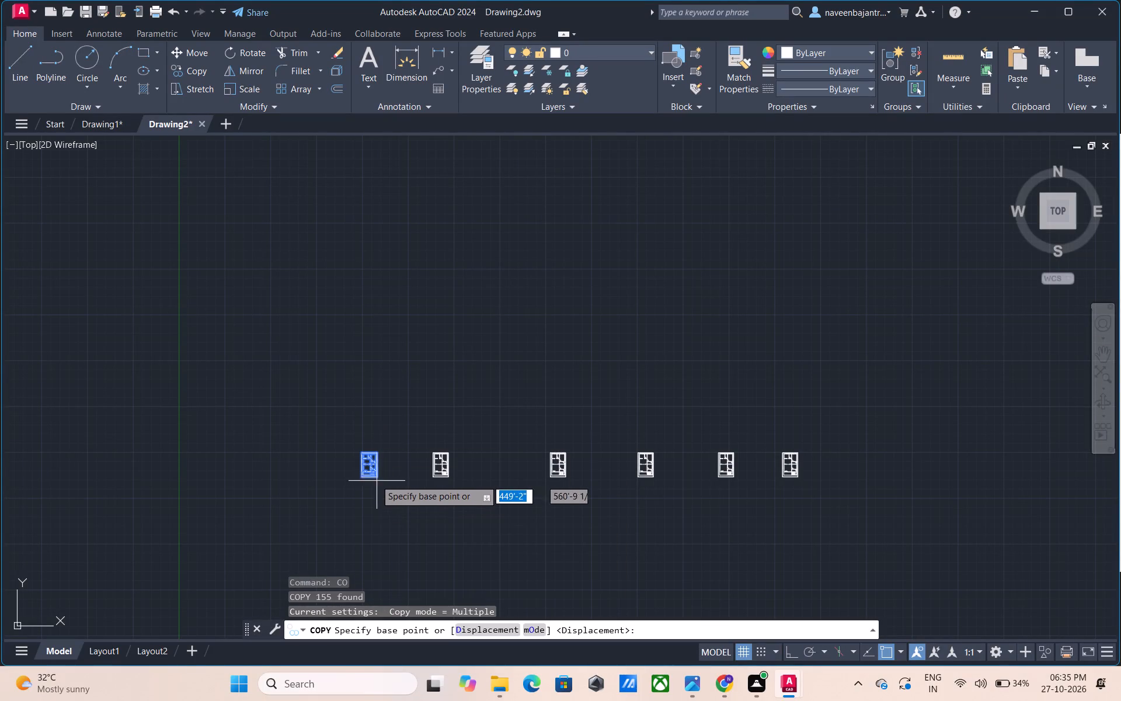
click(375, 478)
scroll(375, 478, down, 2)
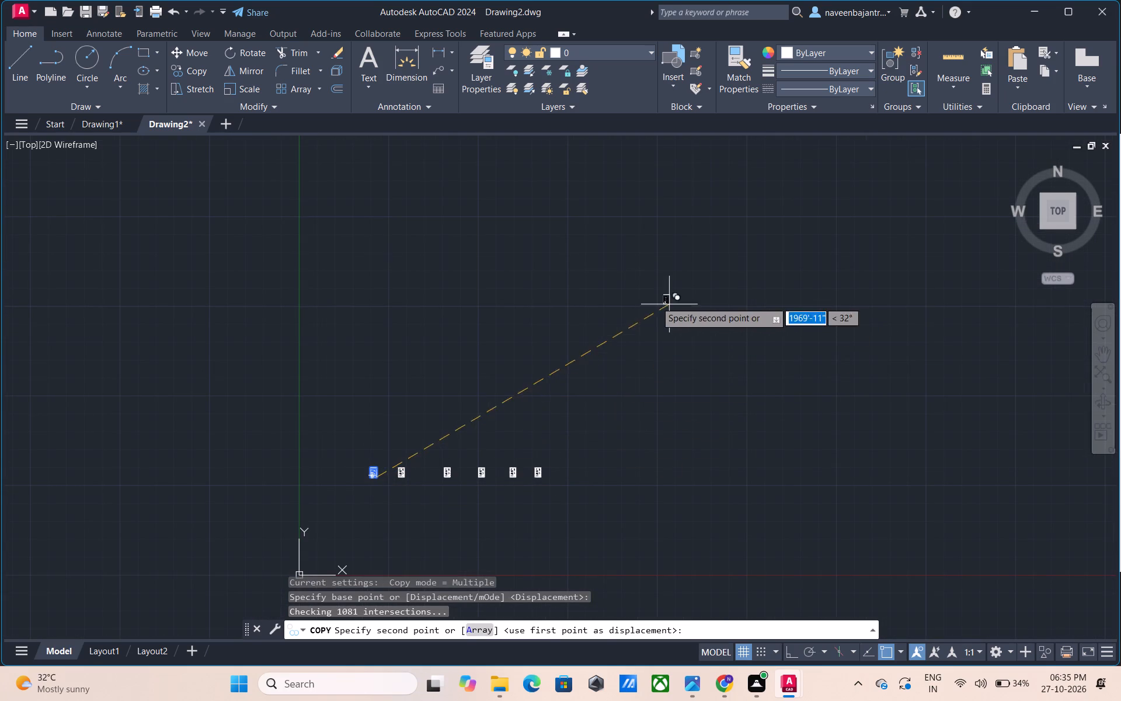
click(600, 299)
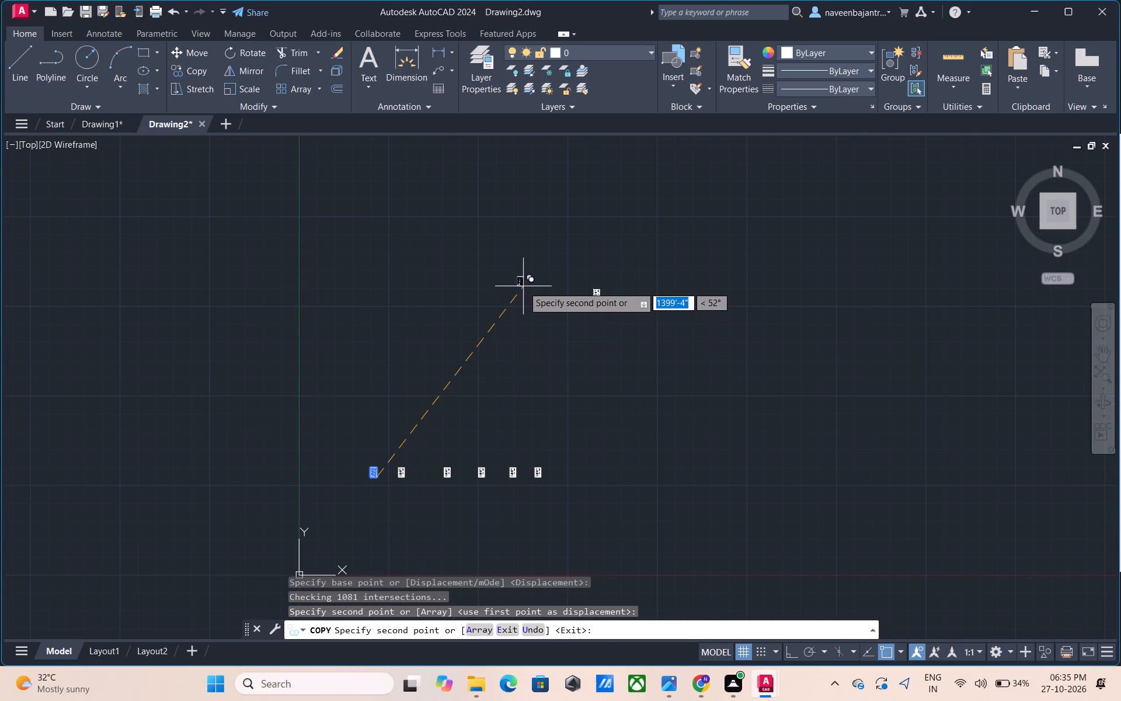
click(453, 291)
key(Escape)
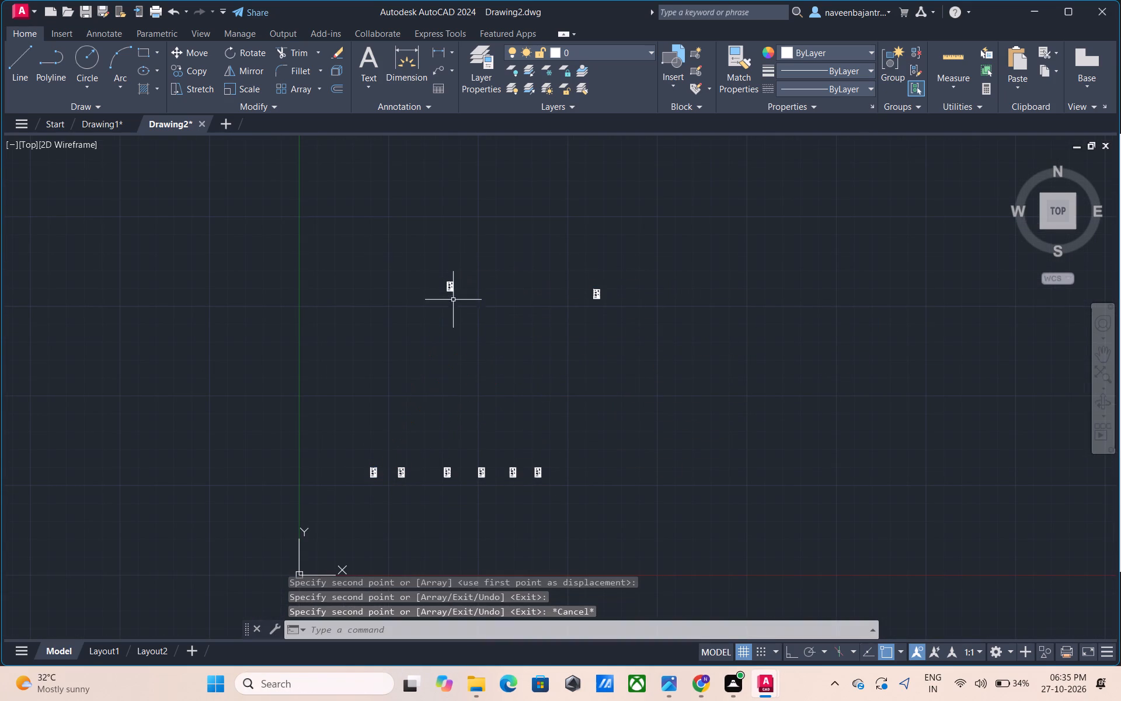
key(F8)
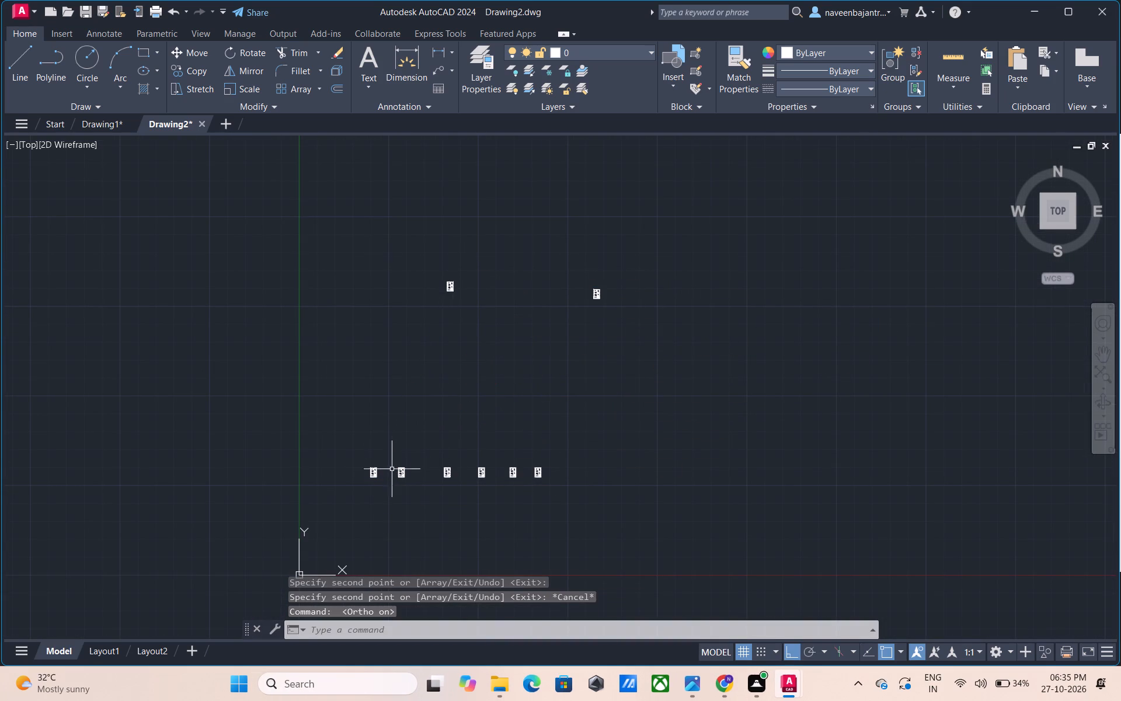
Examine the house plans along the row, comparing the walls of the first plan with those of the copies.
scroll(392, 471, up, 4)
scroll(429, 502, up, 4)
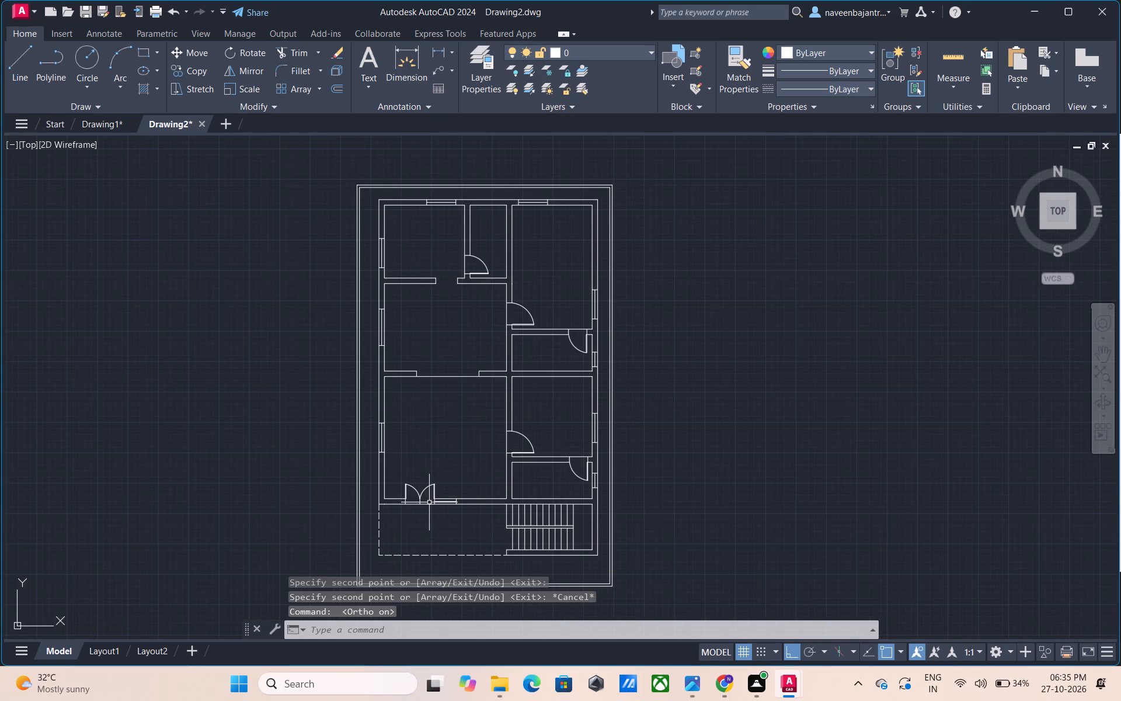
scroll(429, 502, down, 2)
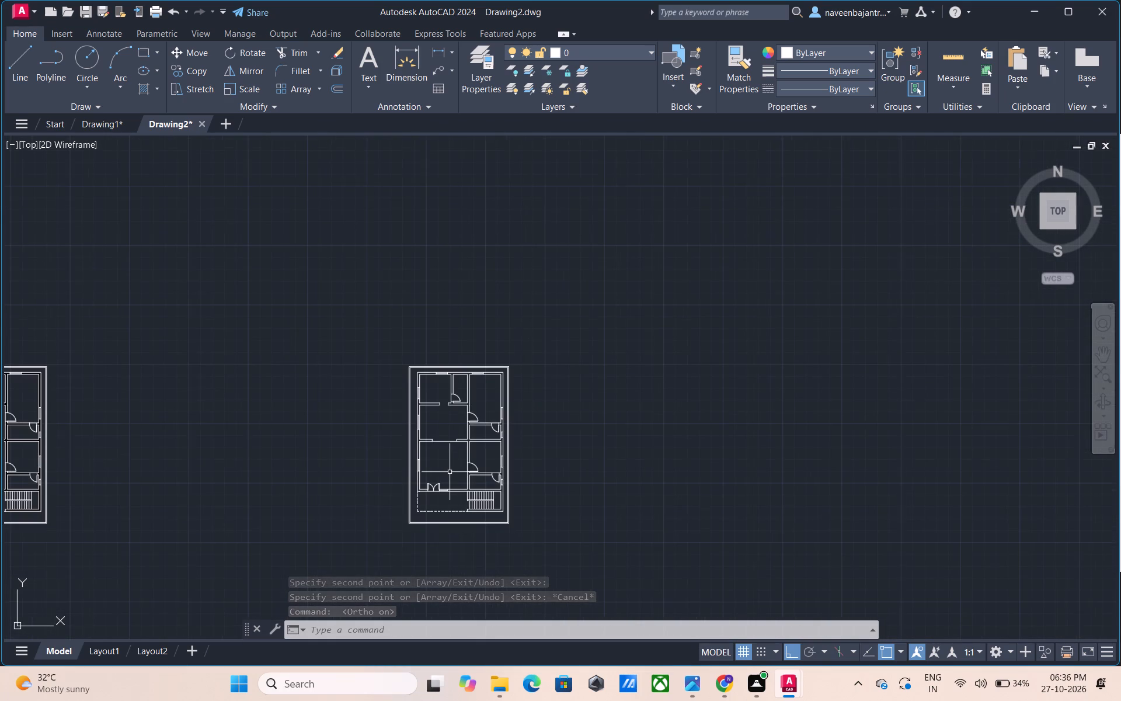
scroll(450, 472, down, 2)
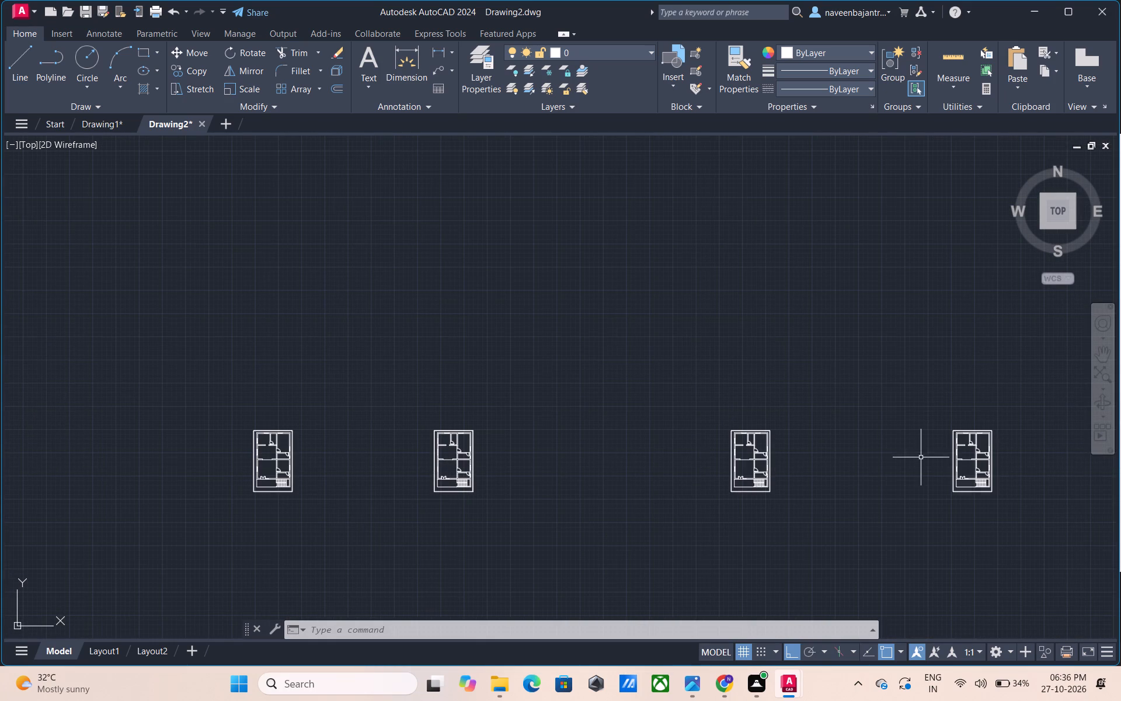
middle_drag(917, 447, 580, 440)
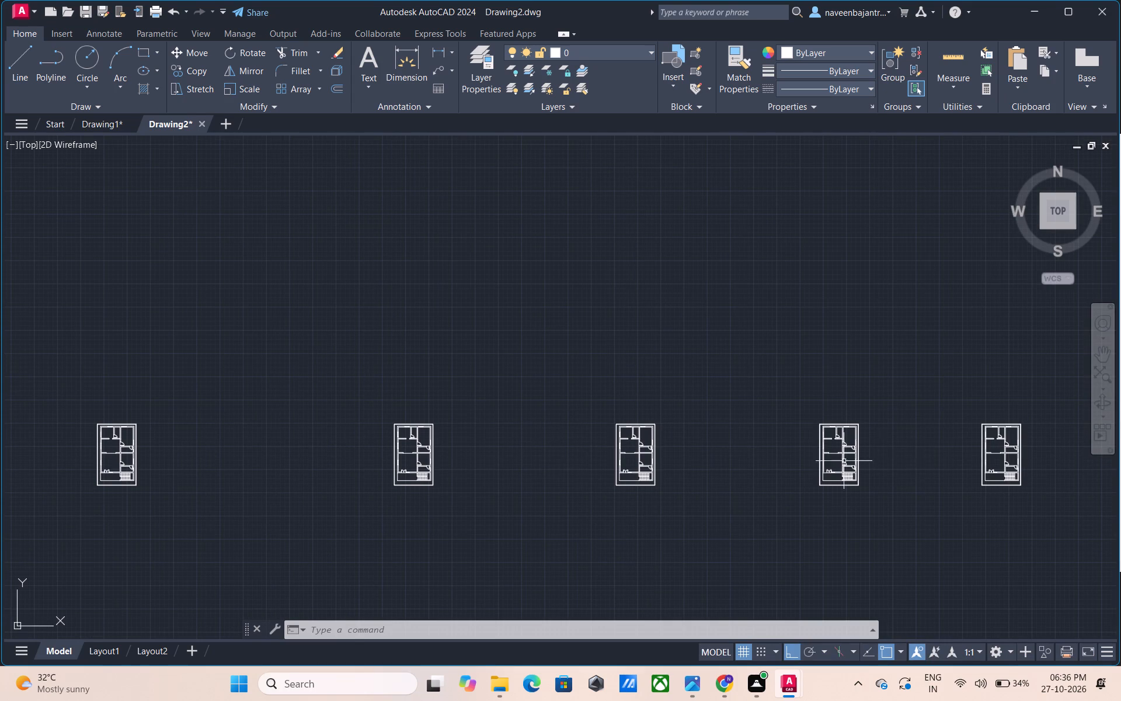
middle_drag(357, 467, 603, 454)
scroll(146, 458, up, 5)
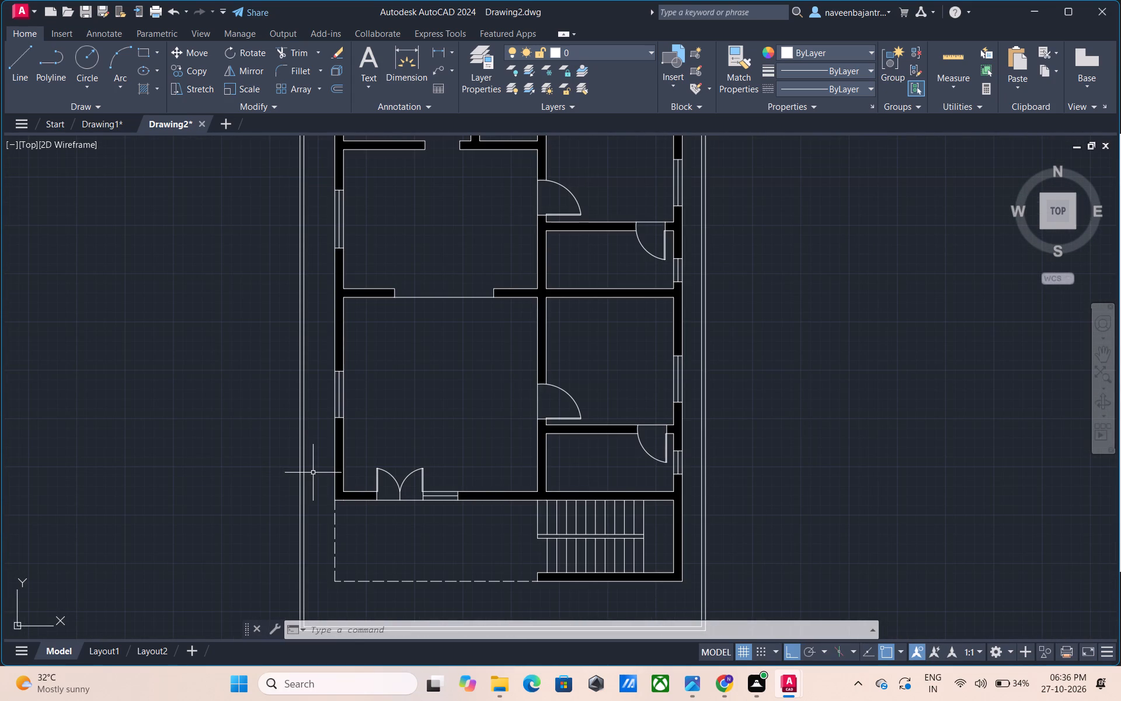
scroll(314, 473, down, 4)
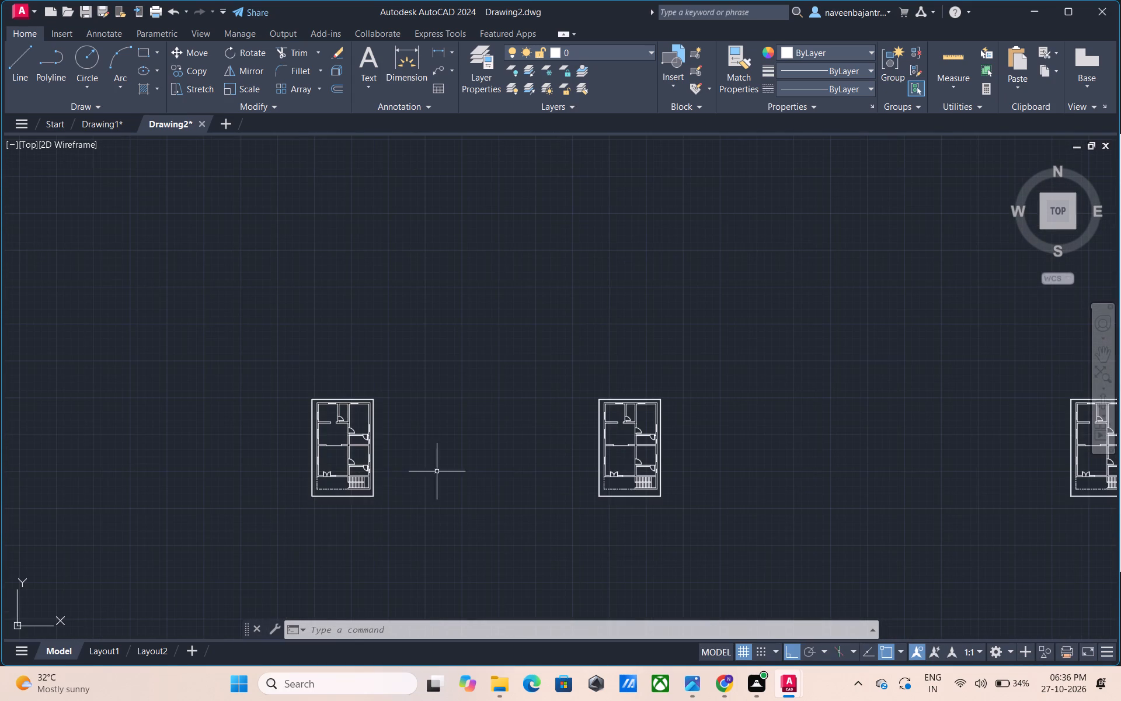
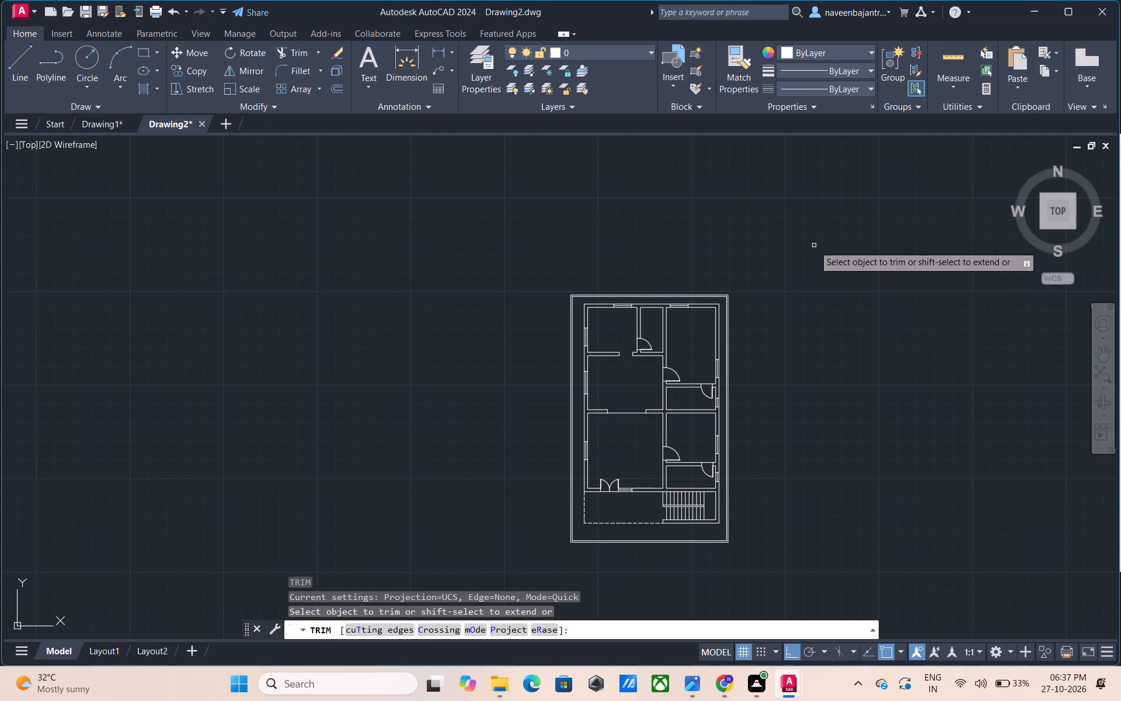
On an unhatched house plan in the row, trim away the swing arc of the upper bedroom door beside the central wall.
scroll(560, 284, down, 3)
scroll(557, 334, down, 4)
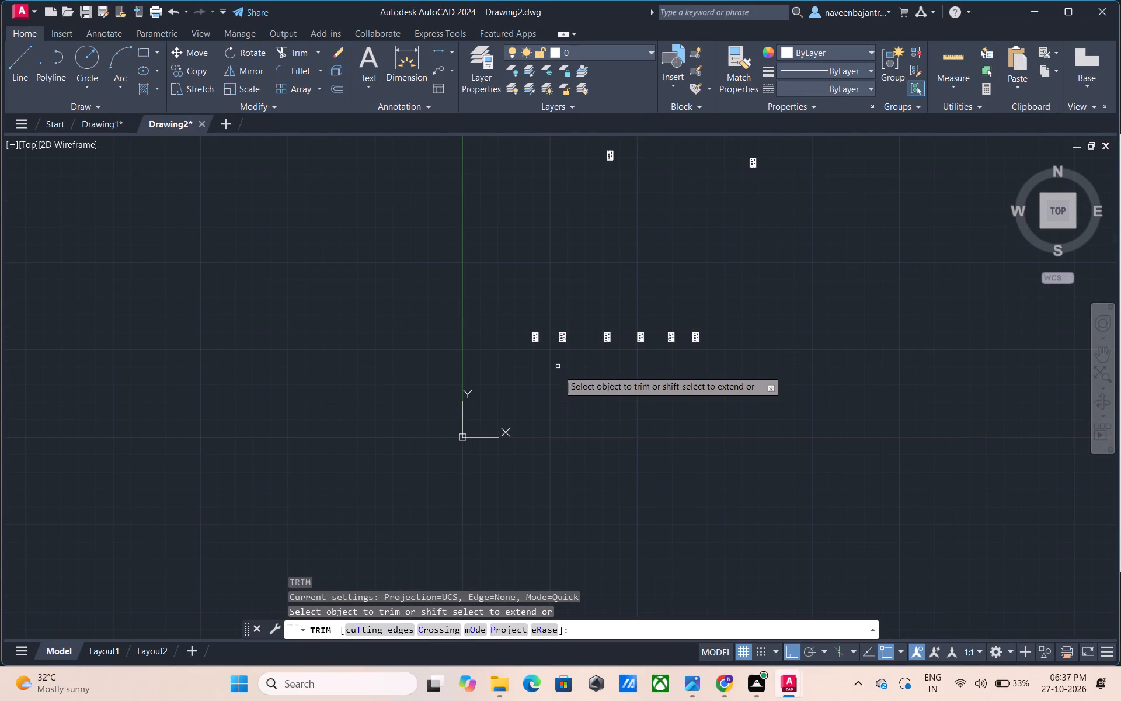
scroll(558, 364, up, 3)
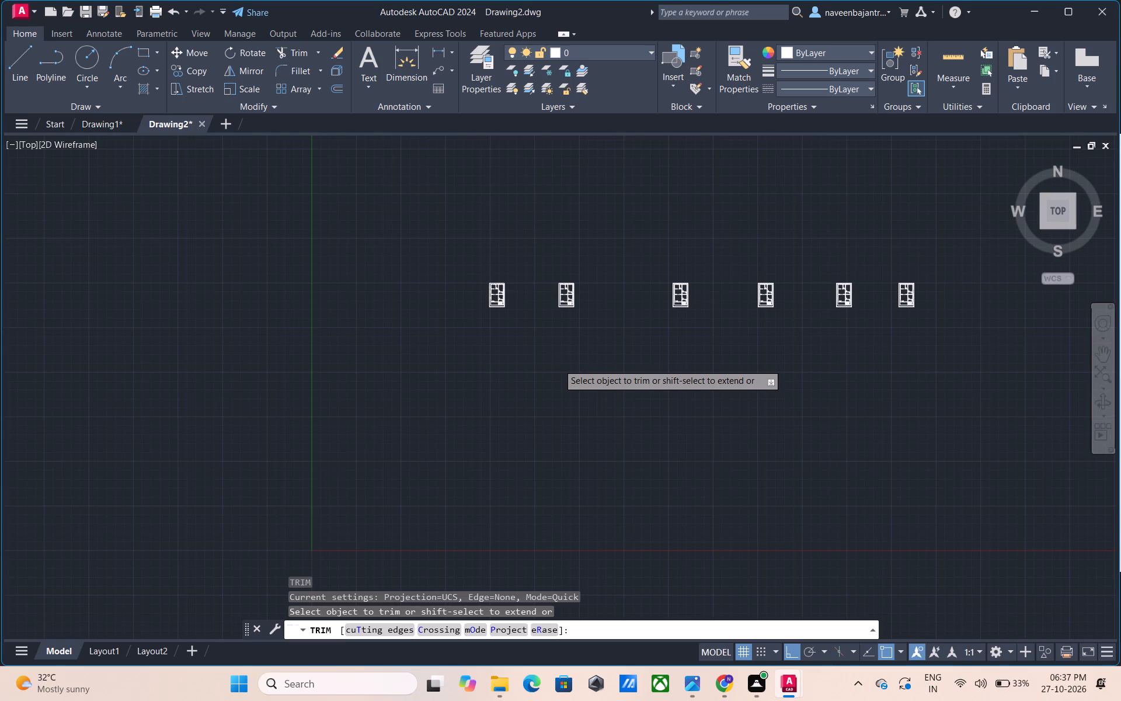
scroll(558, 364, up, 2)
middle_drag(433, 284, 376, 638)
scroll(384, 526, up, 3)
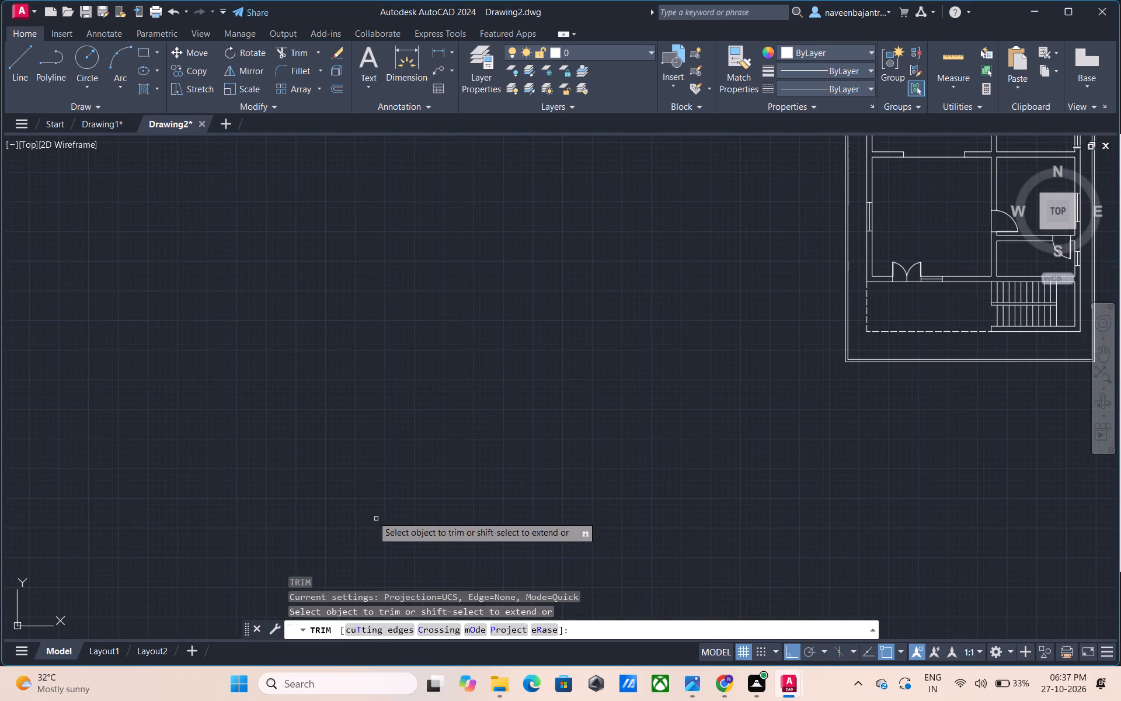
middle_drag(368, 513, 343, 525)
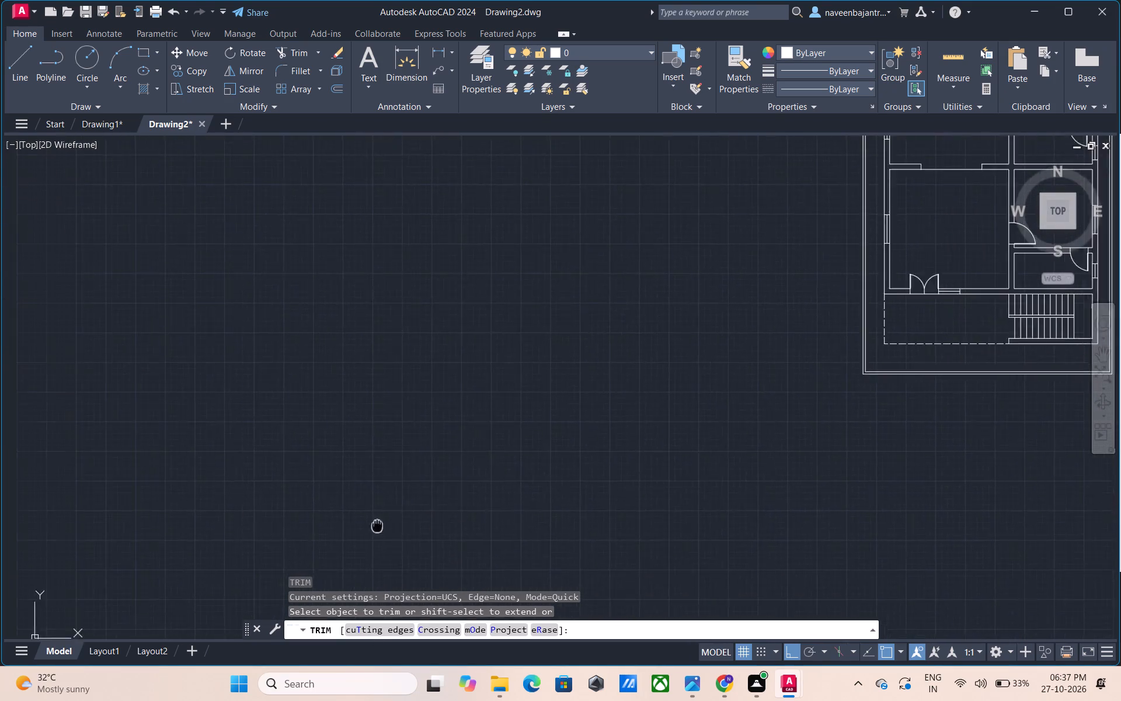
middle_drag(343, 525, 0, 613)
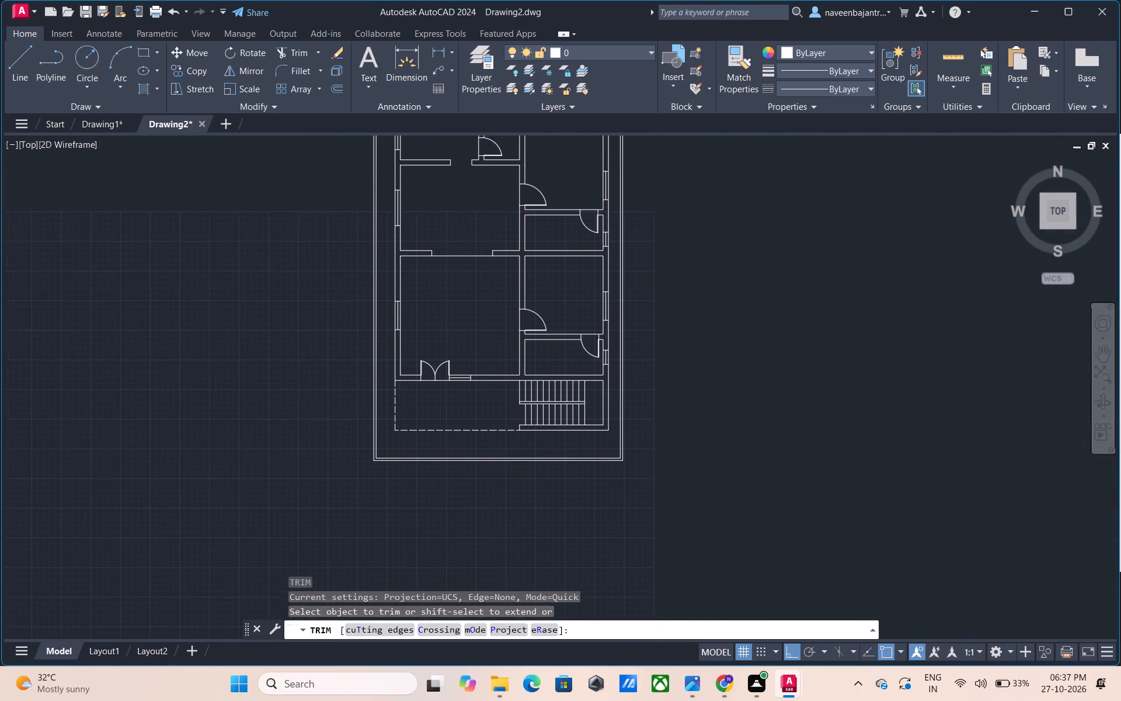
middle_drag(0, 613, 0, 630)
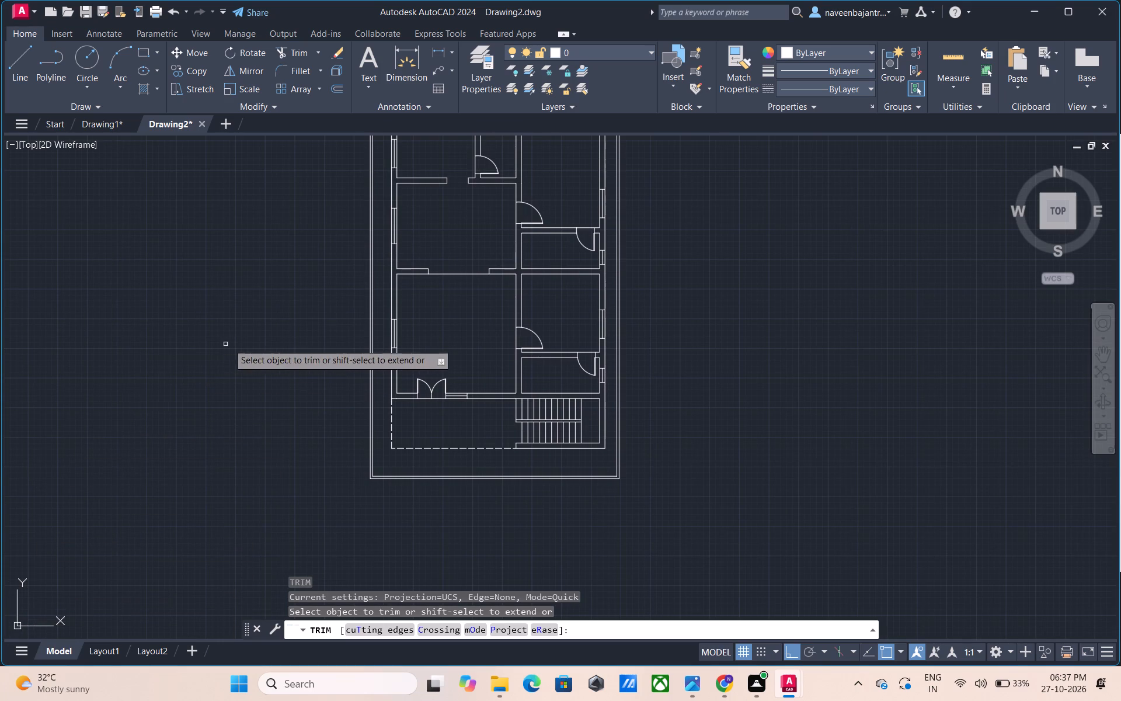
middle_drag(209, 353, 170, 457)
scroll(246, 431, up, 1)
scroll(246, 431, down, 1)
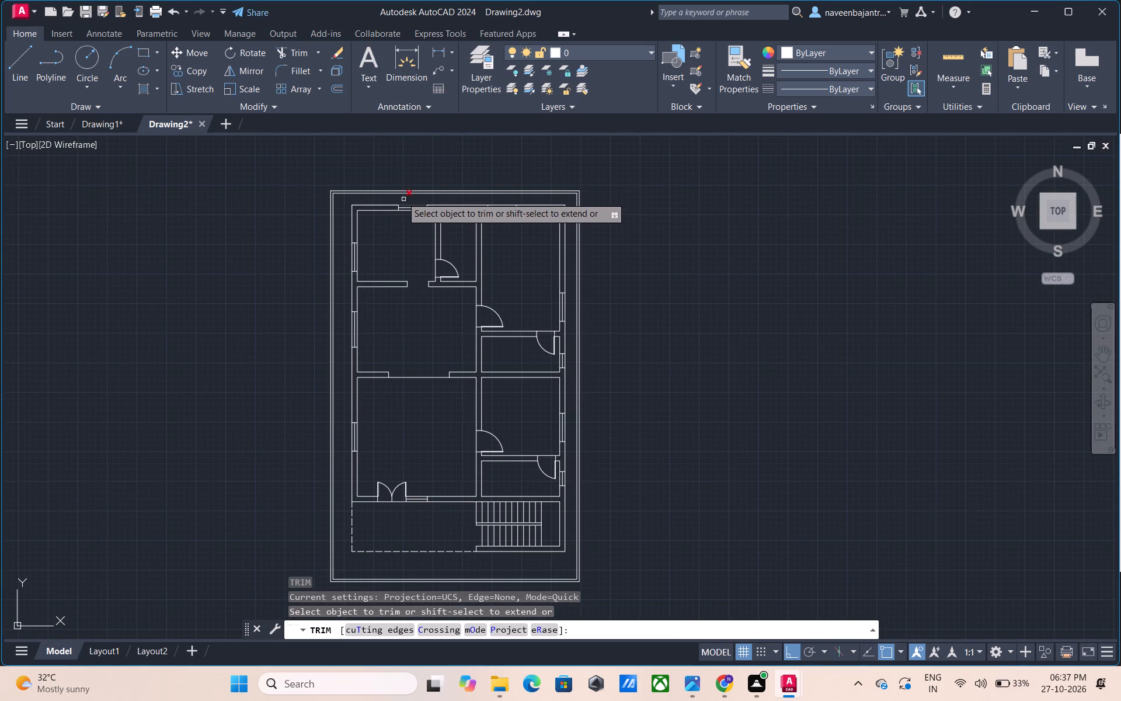
click(486, 310)
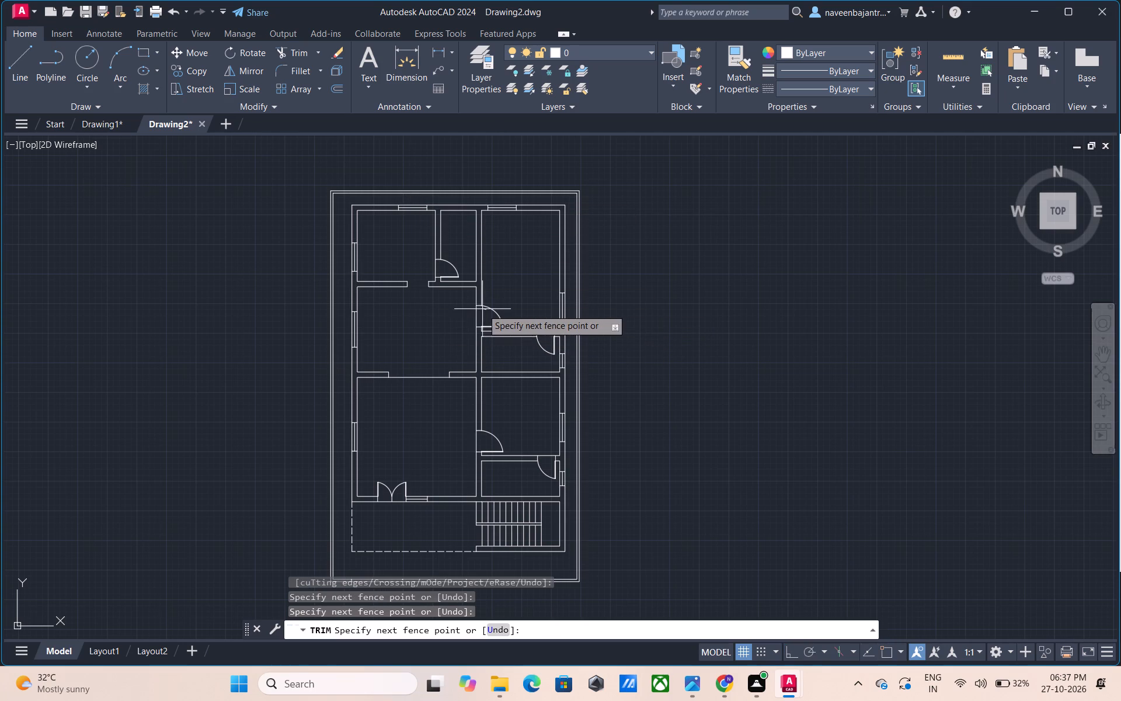
click(495, 311)
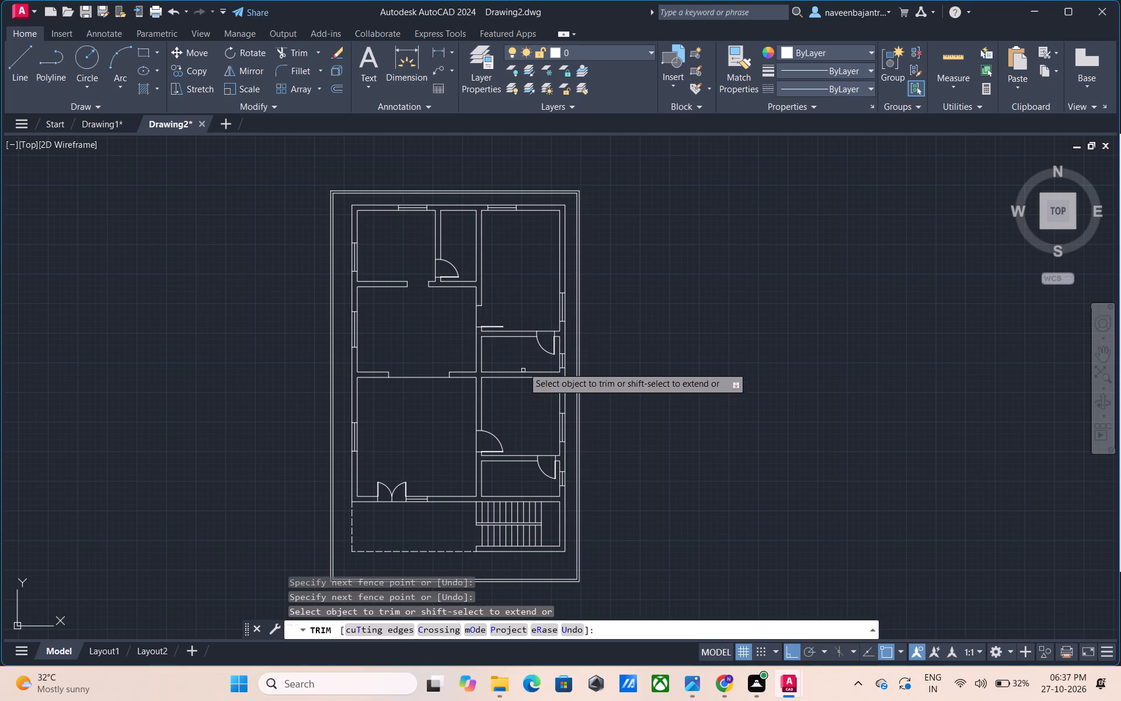
Trim away the swing arcs of the upper bathroom, lower bedroom and lower bathroom doors in the same plan.
drag(541, 344, 542, 372)
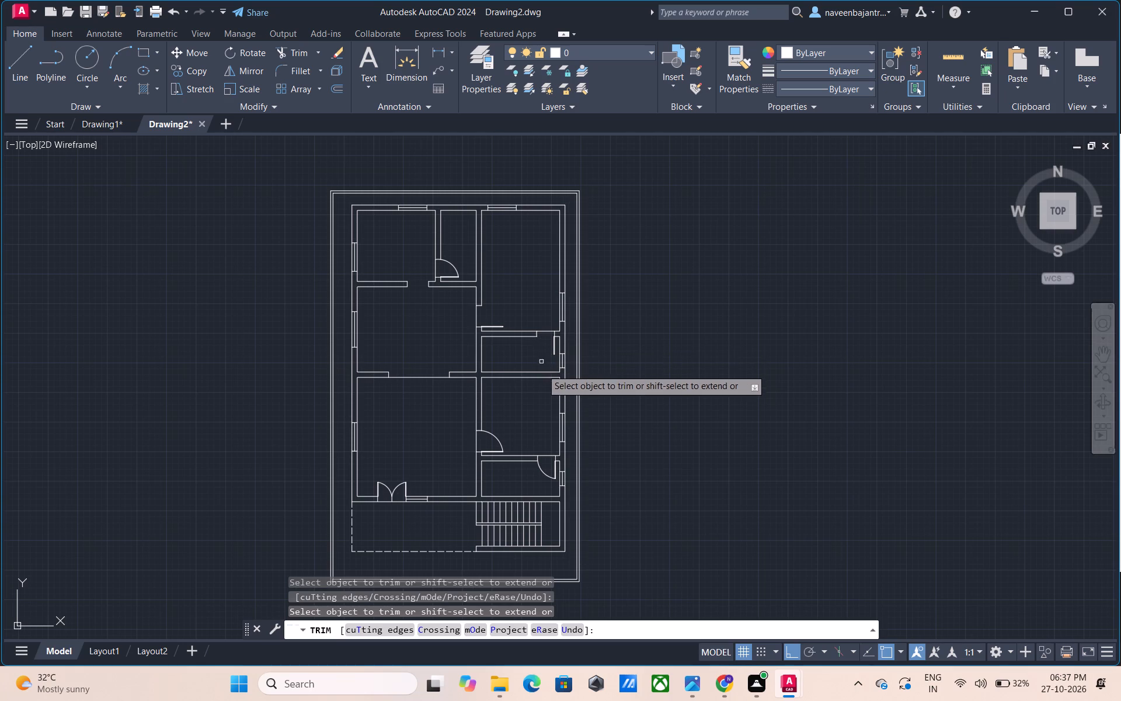
drag(542, 372, 497, 436)
drag(497, 436, 534, 466)
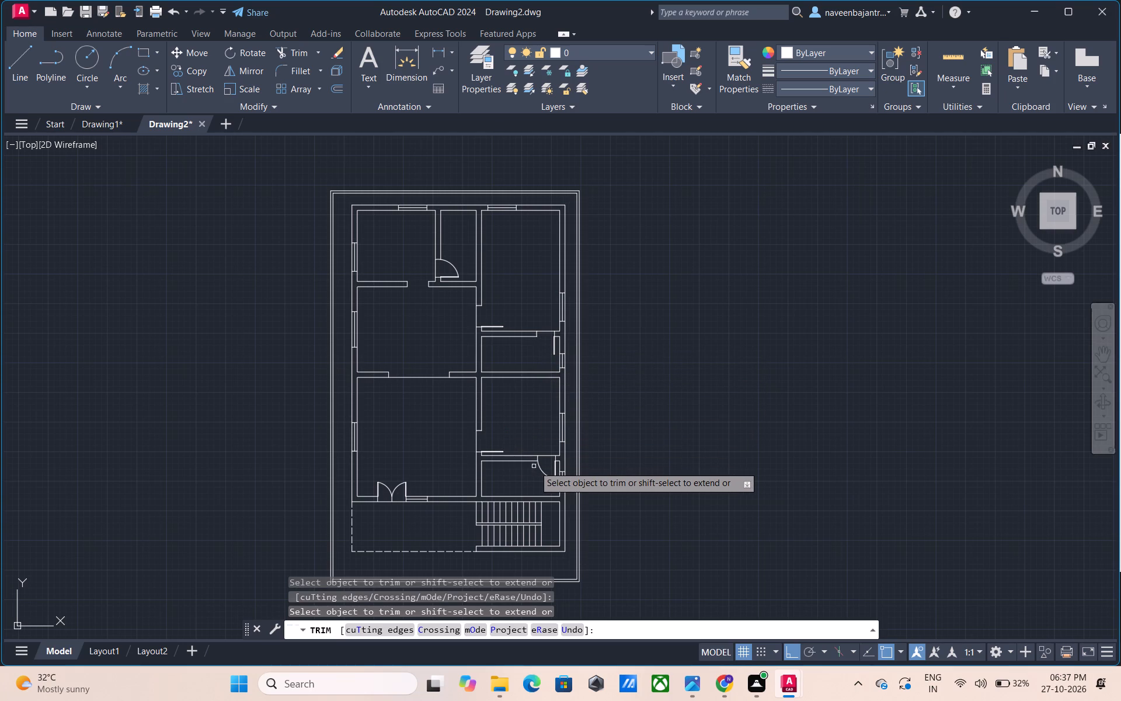
drag(534, 466, 541, 468)
drag(541, 468, 537, 459)
drag(537, 459, 403, 493)
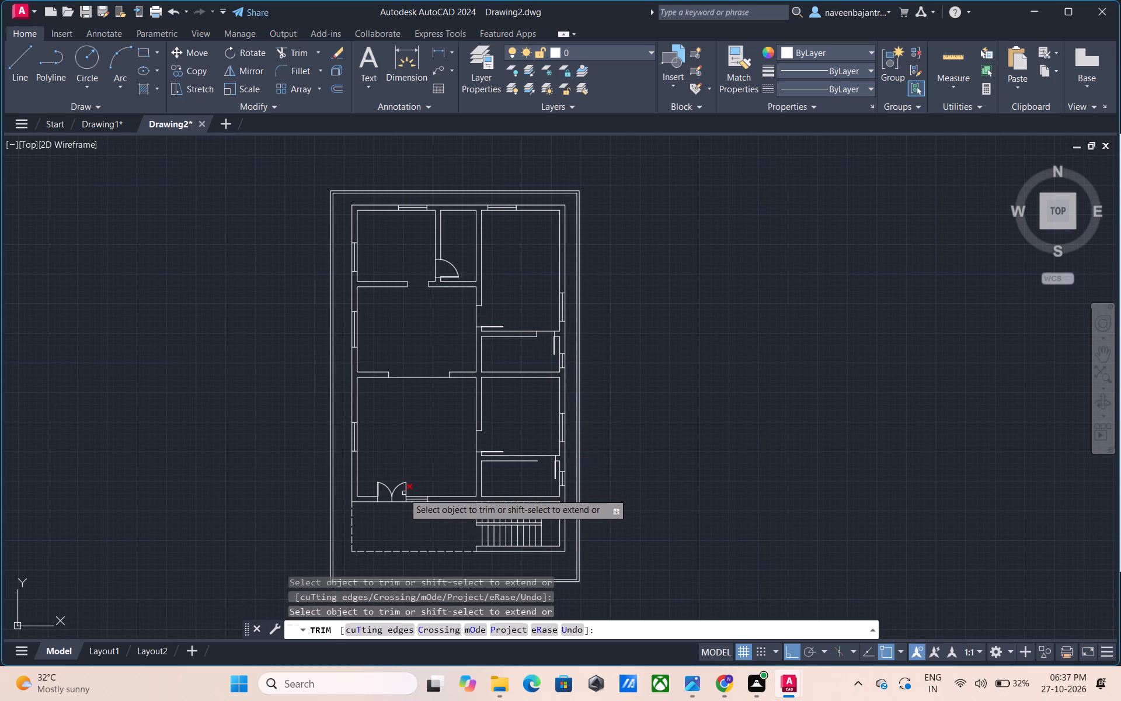
Trim away both swing arcs and both leaves of the double entrance door in the front wall, including the leftover fragments.
drag(403, 493, 404, 490)
click(404, 490)
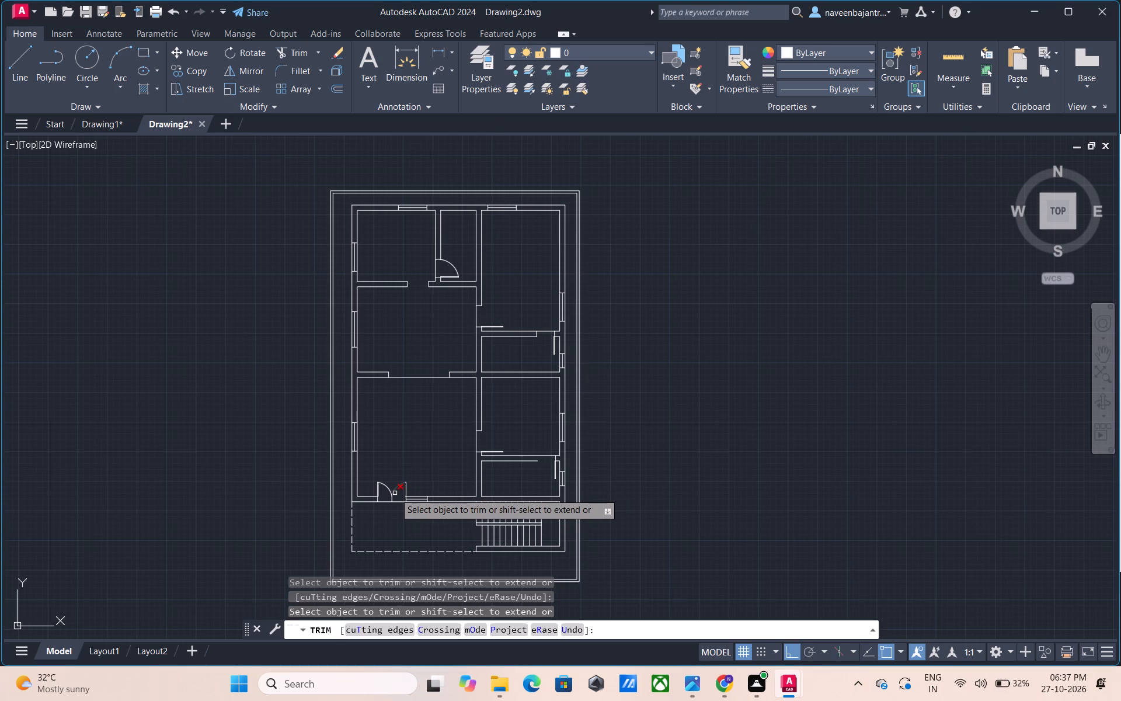
drag(395, 493, 384, 485)
drag(384, 485, 405, 487)
drag(405, 487, 405, 481)
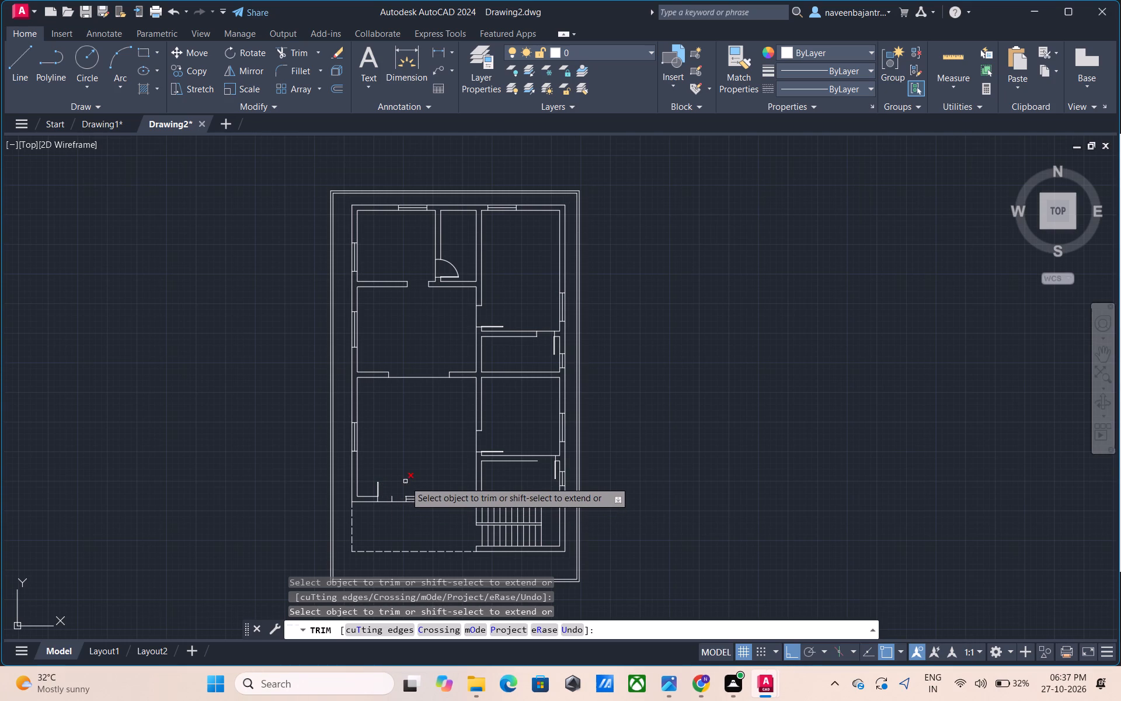
drag(405, 481, 405, 488)
click(405, 488)
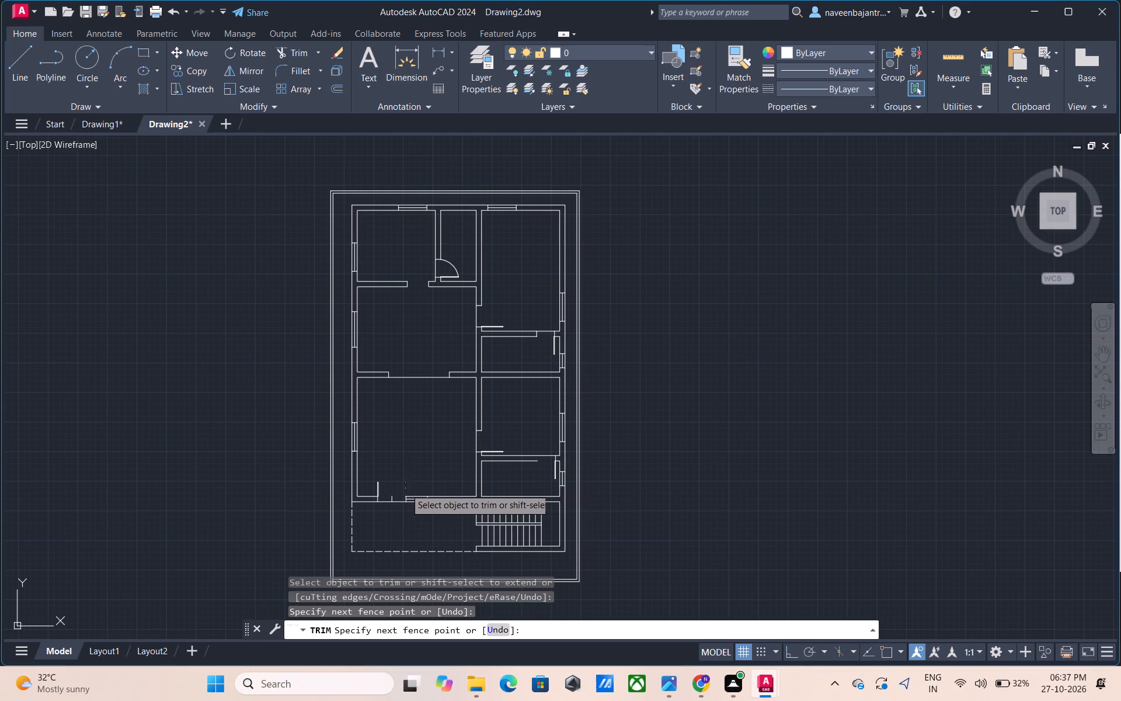
drag(361, 496, 375, 473)
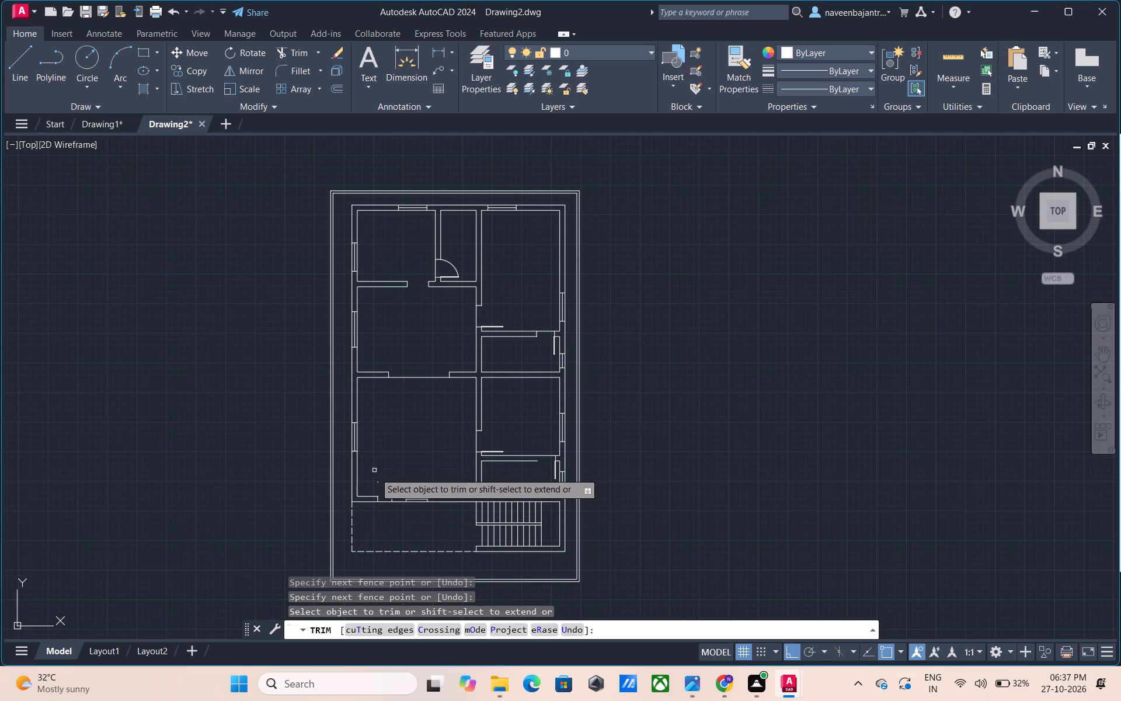
drag(375, 473, 378, 481)
click(378, 481)
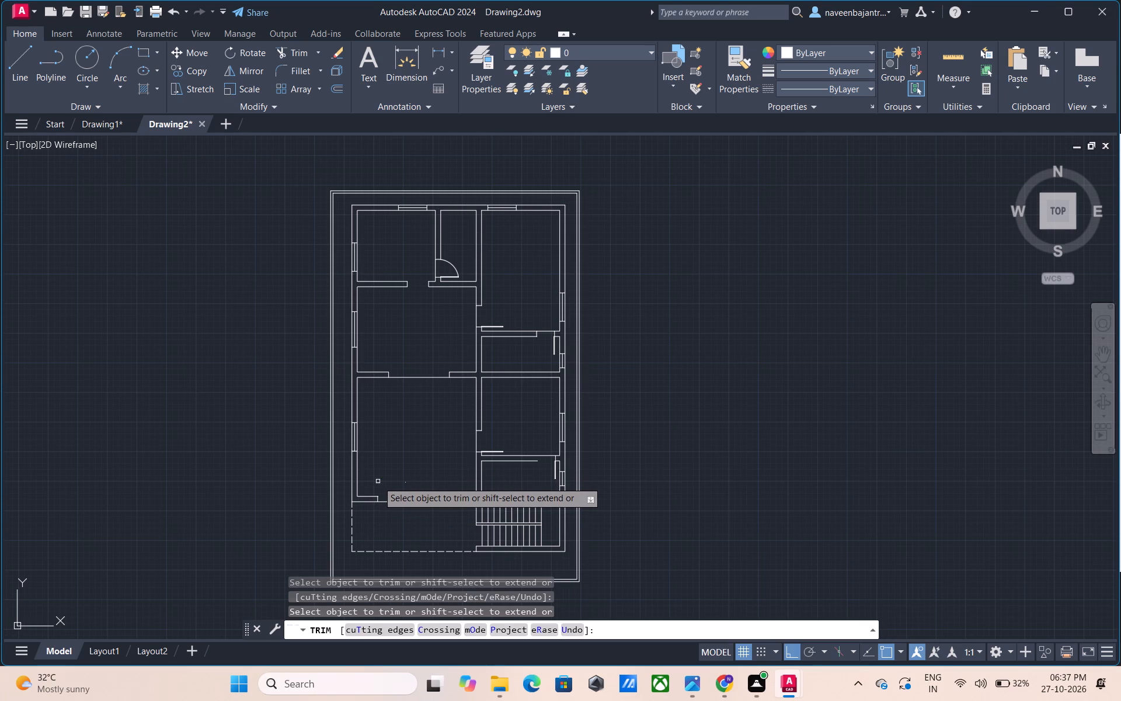
drag(375, 488, 381, 480)
click(381, 480)
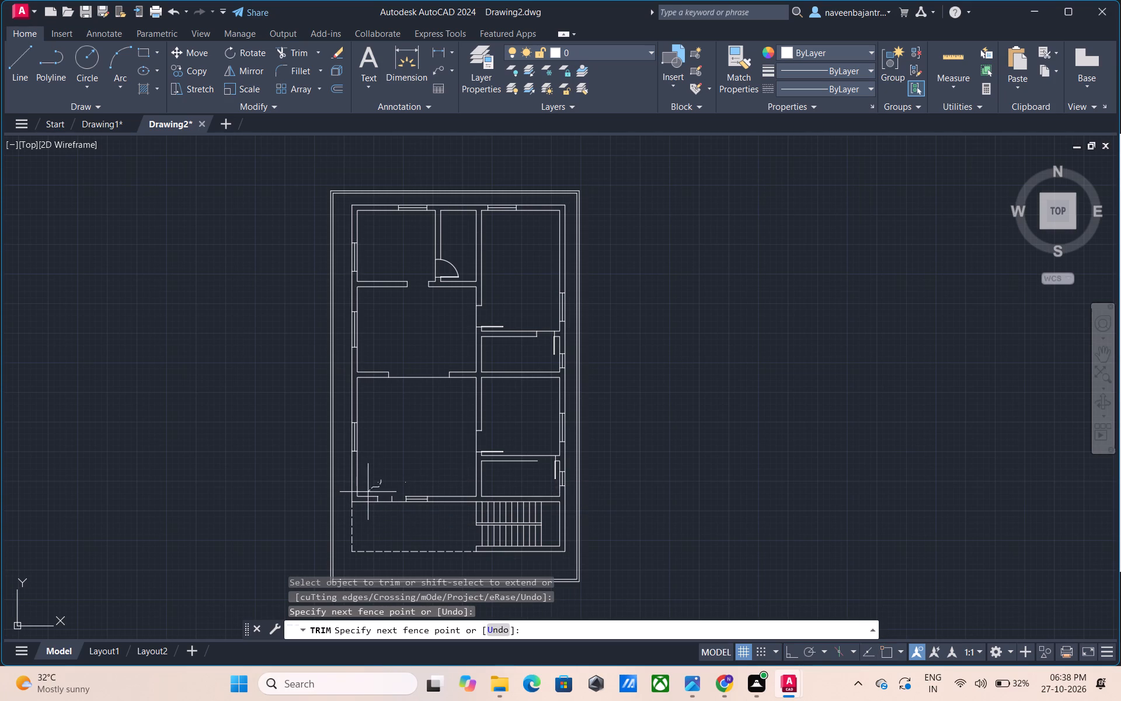
click(377, 477)
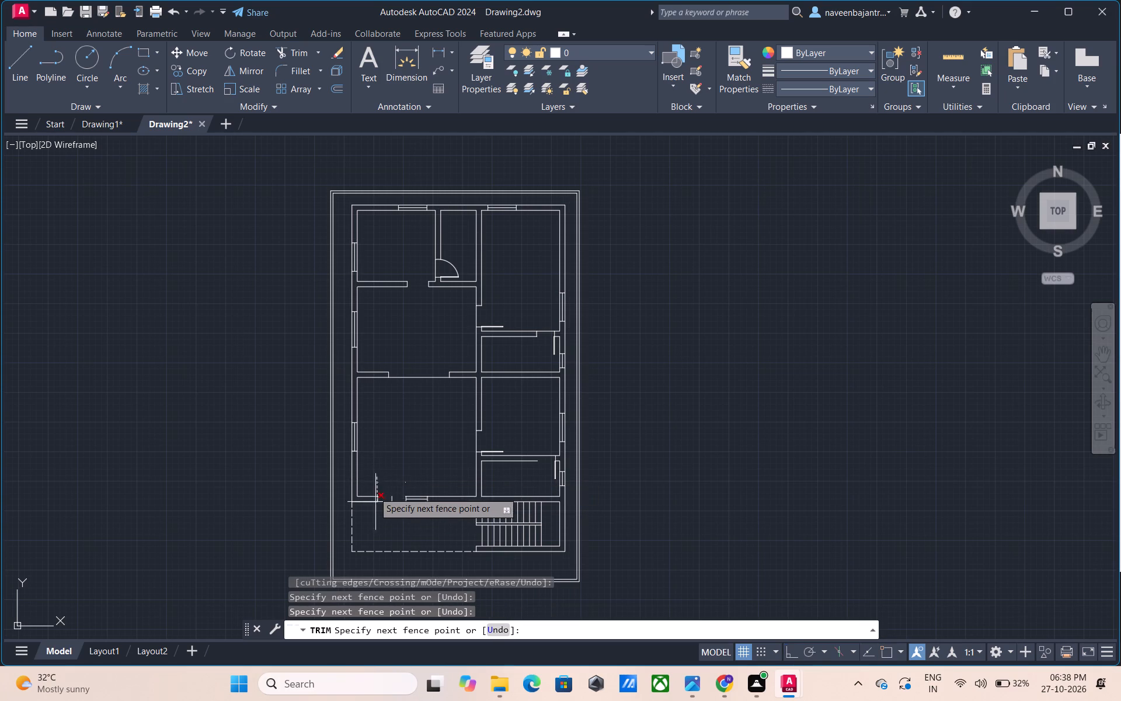
click(391, 455)
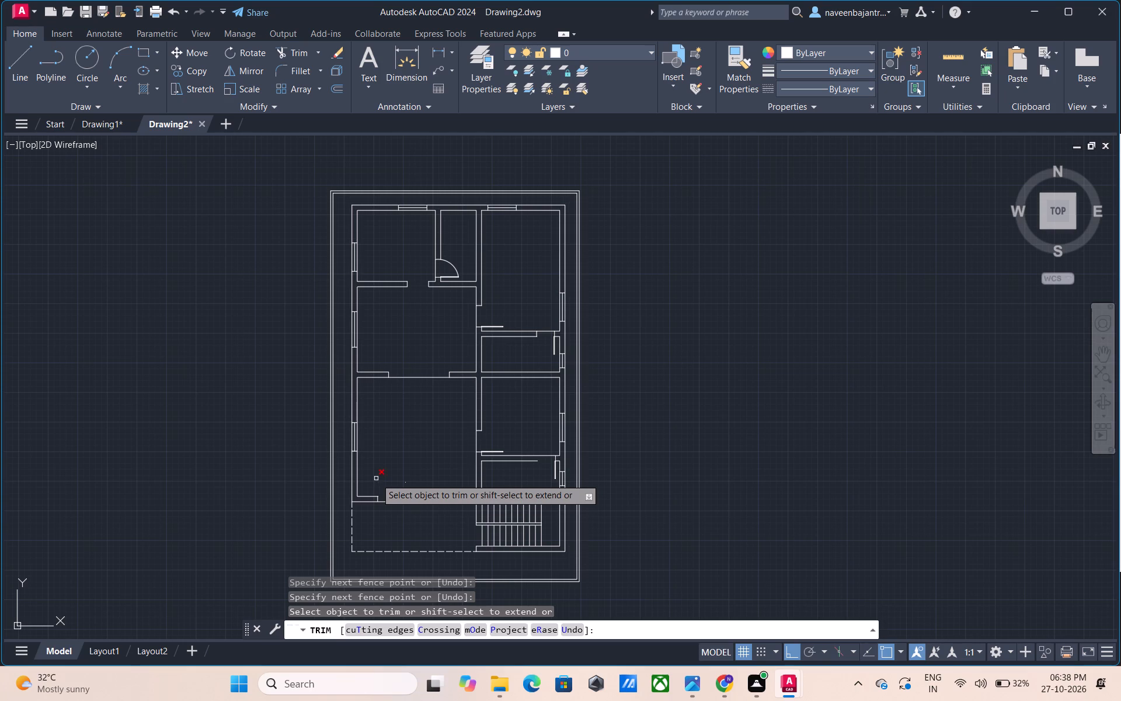
drag(378, 483, 405, 485)
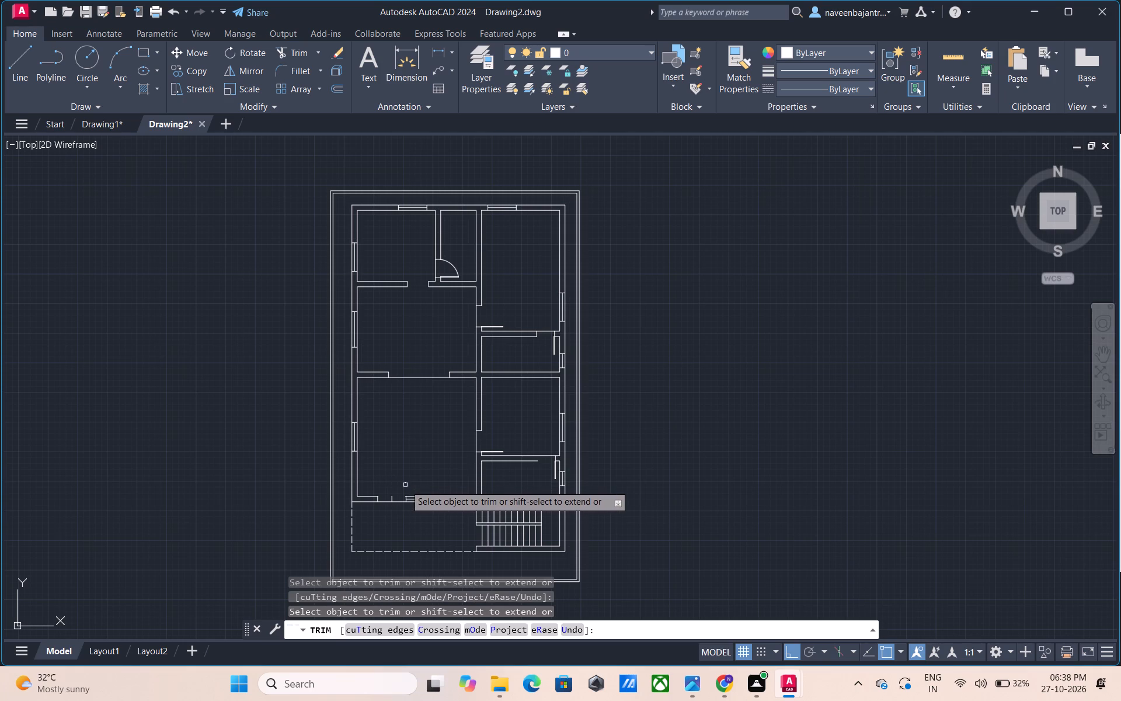
drag(405, 485, 405, 482)
drag(405, 482, 399, 504)
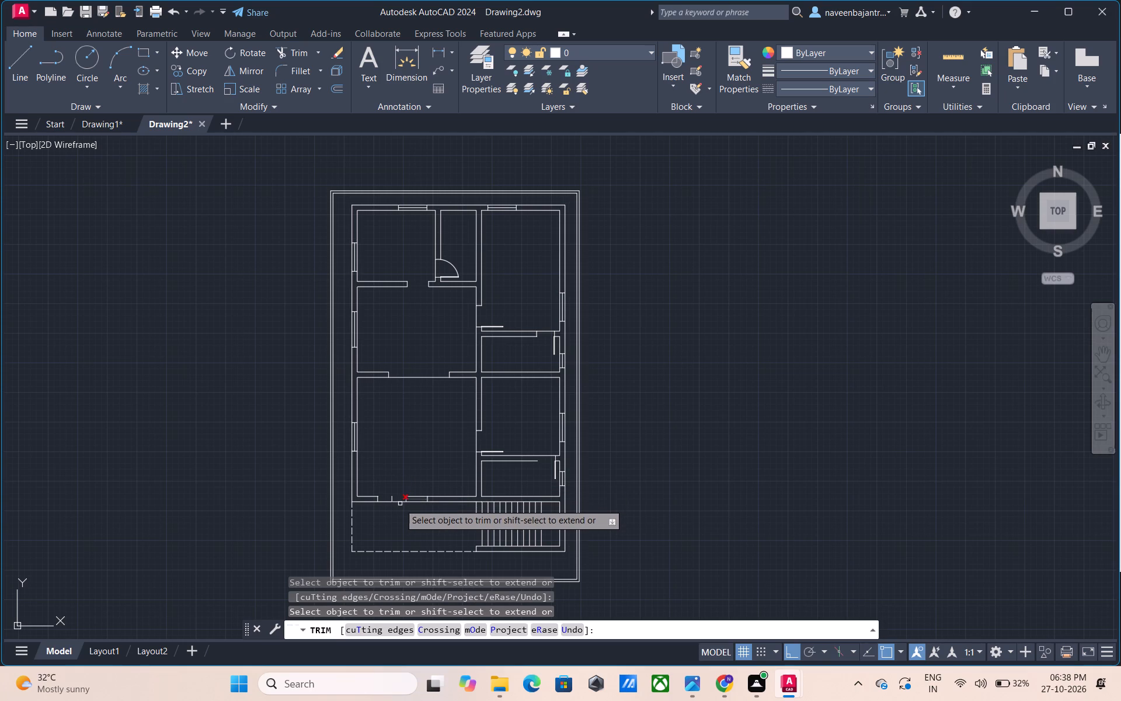
Trim away the remaining threshold and jamb lines at the front entrance, plus the outer wall line between the entrance and the plan's corner.
drag(399, 504, 400, 501)
drag(400, 501, 392, 502)
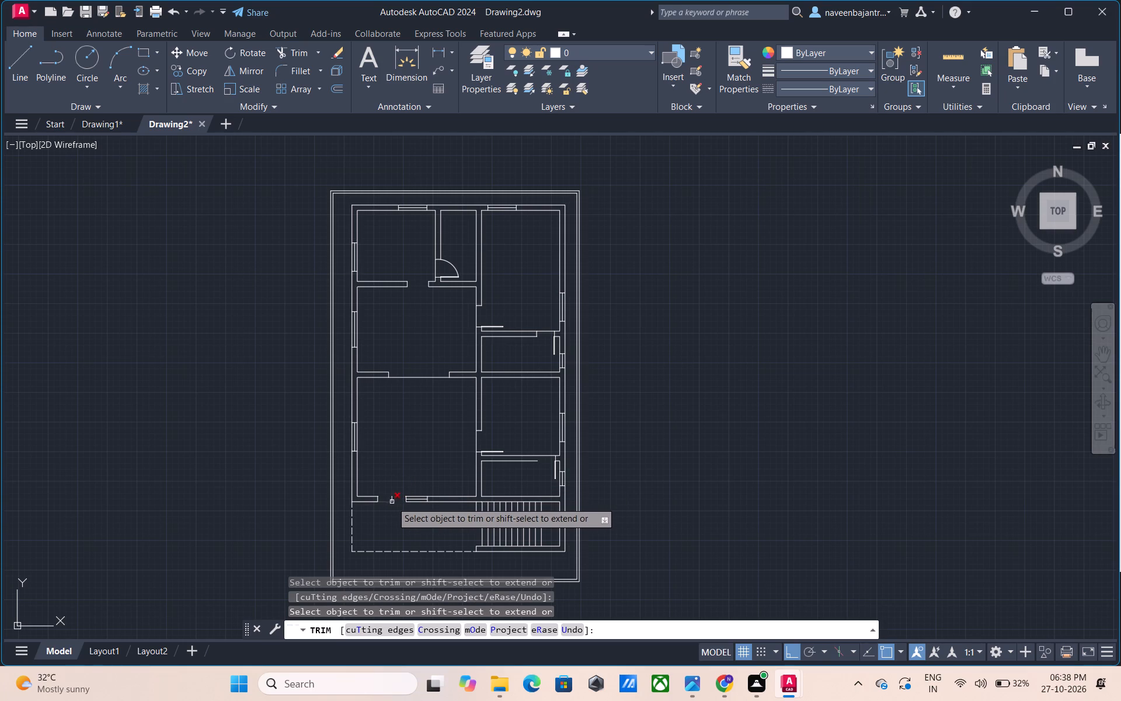
drag(392, 502, 393, 503)
drag(392, 499, 386, 508)
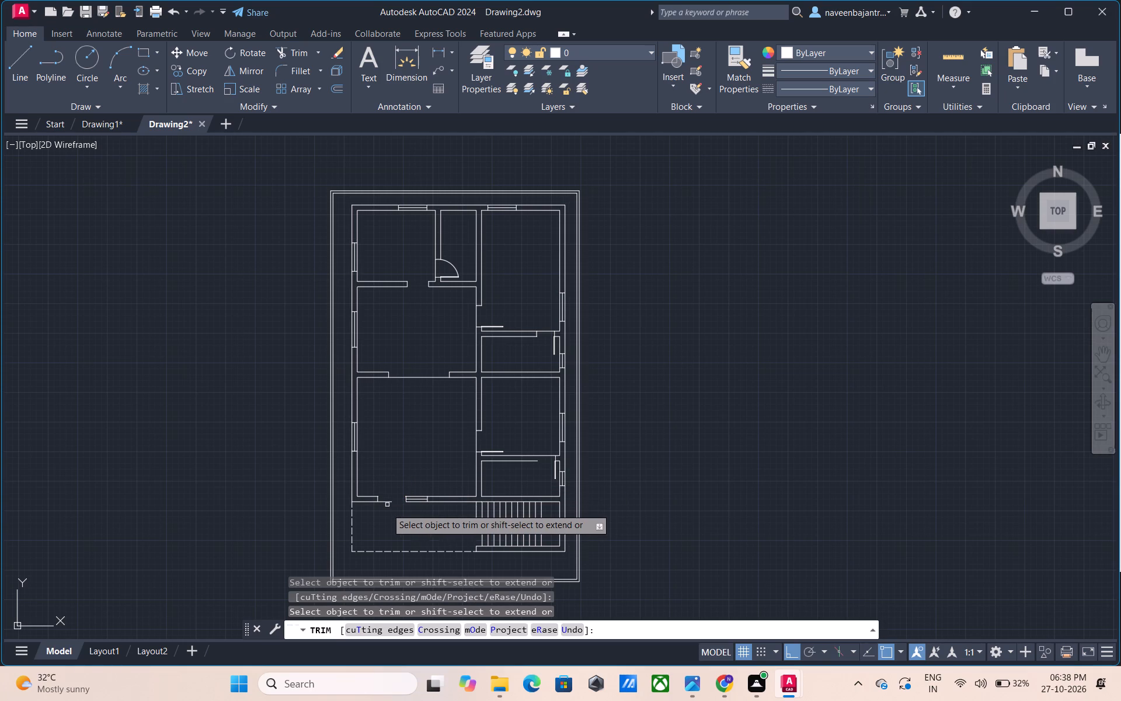
drag(386, 508, 384, 501)
drag(384, 501, 378, 503)
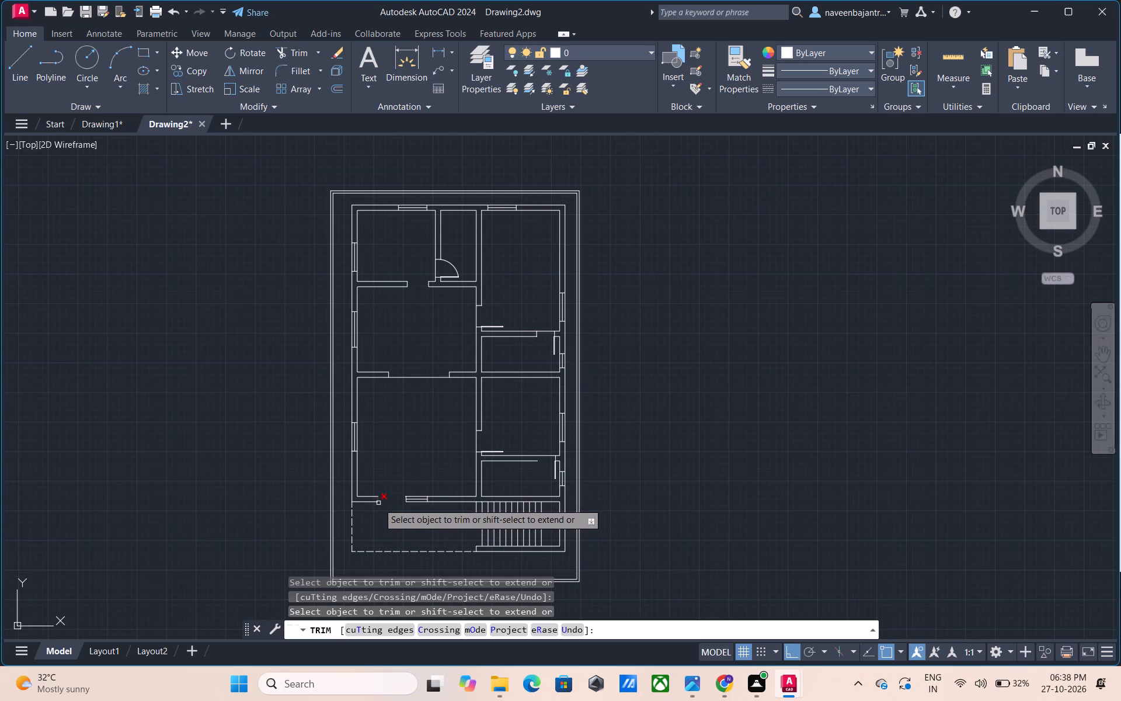
drag(378, 503, 378, 501)
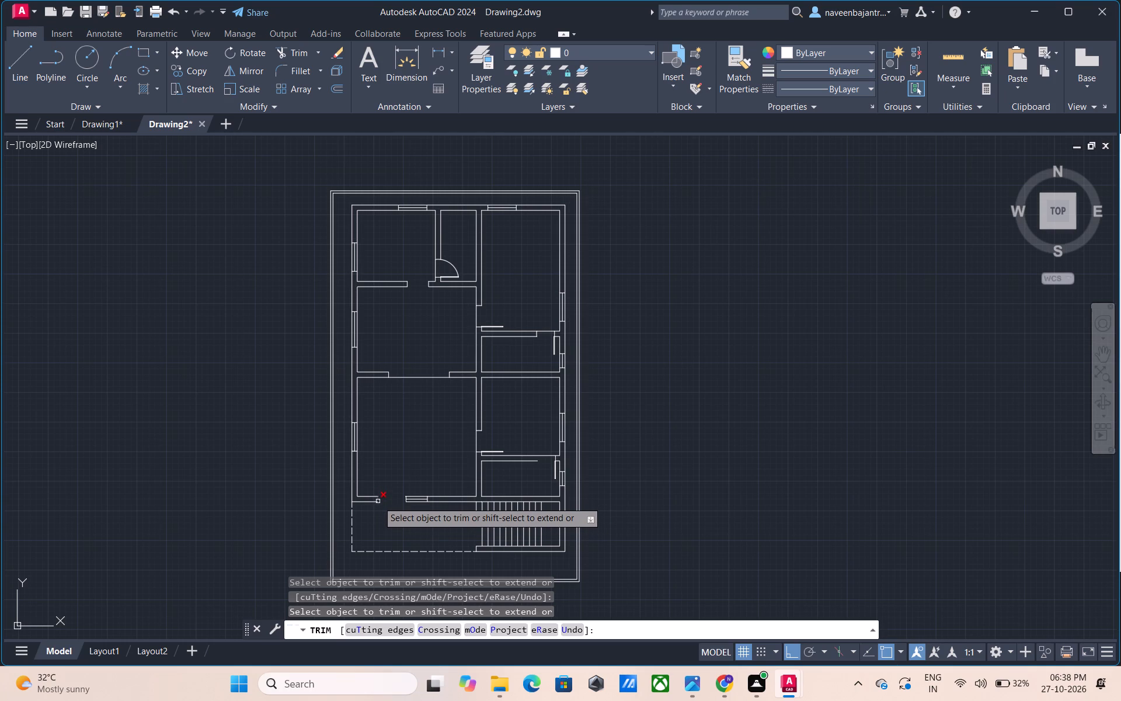
click(378, 501)
click(370, 504)
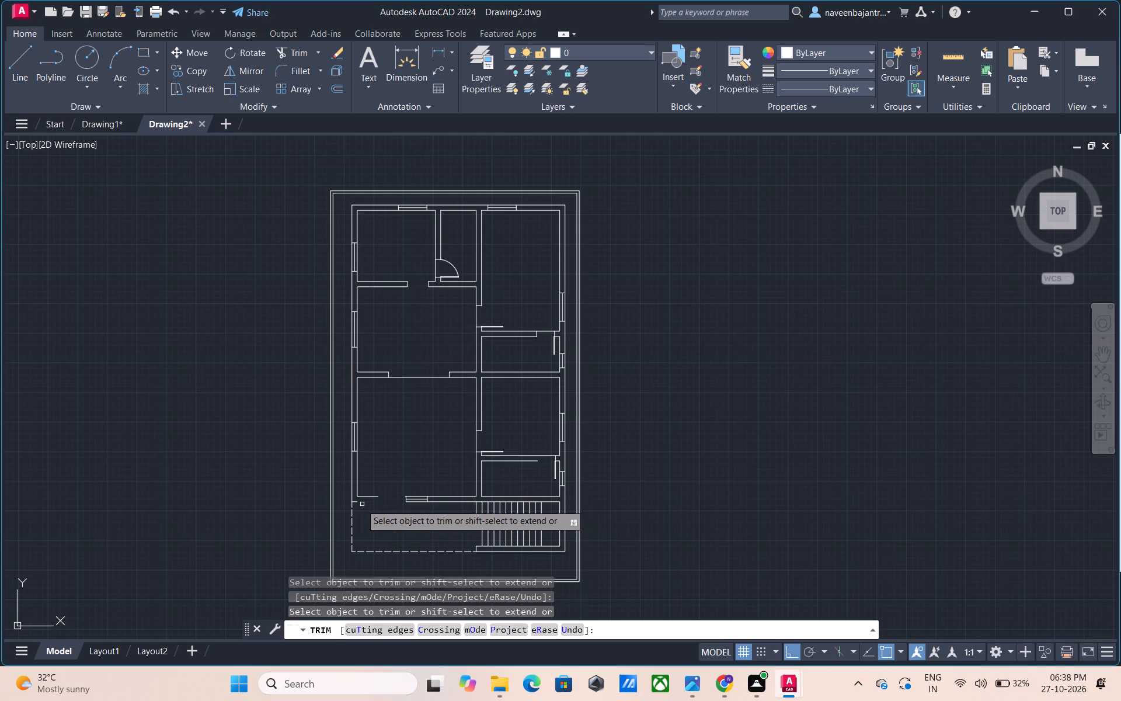
Trim away most of the walls, windows, stair lines and boundary lines of the unhatched plan with one freehand fence across it.
drag(356, 504, 349, 482)
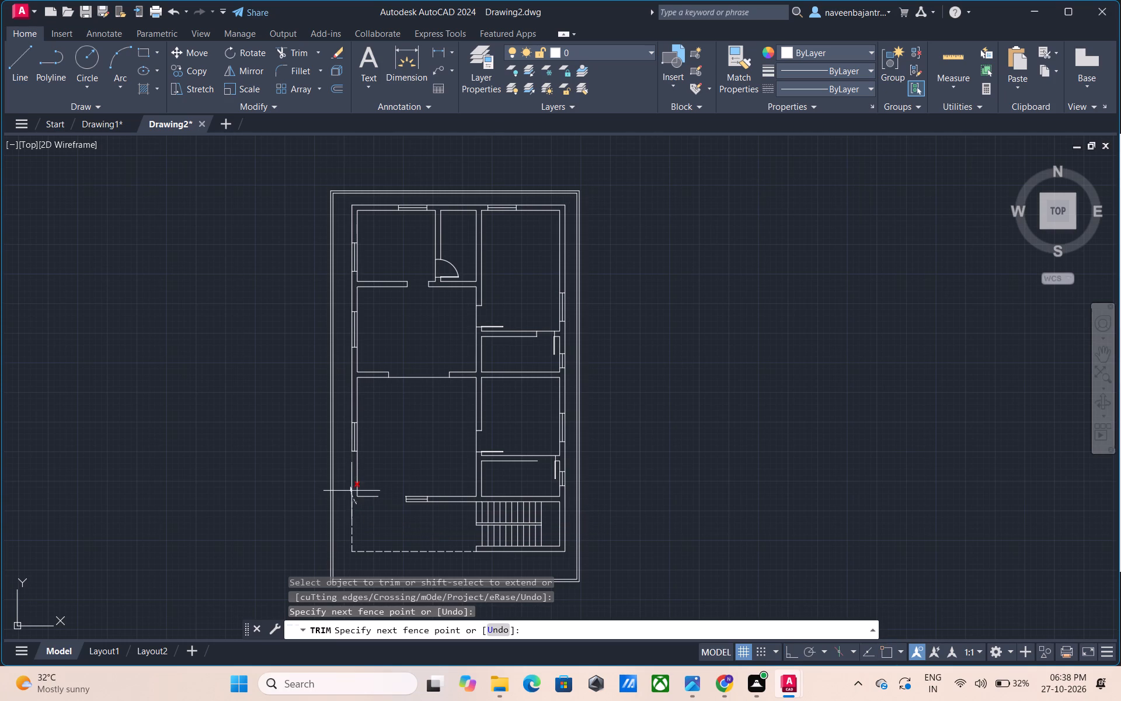
drag(349, 482, 532, 300)
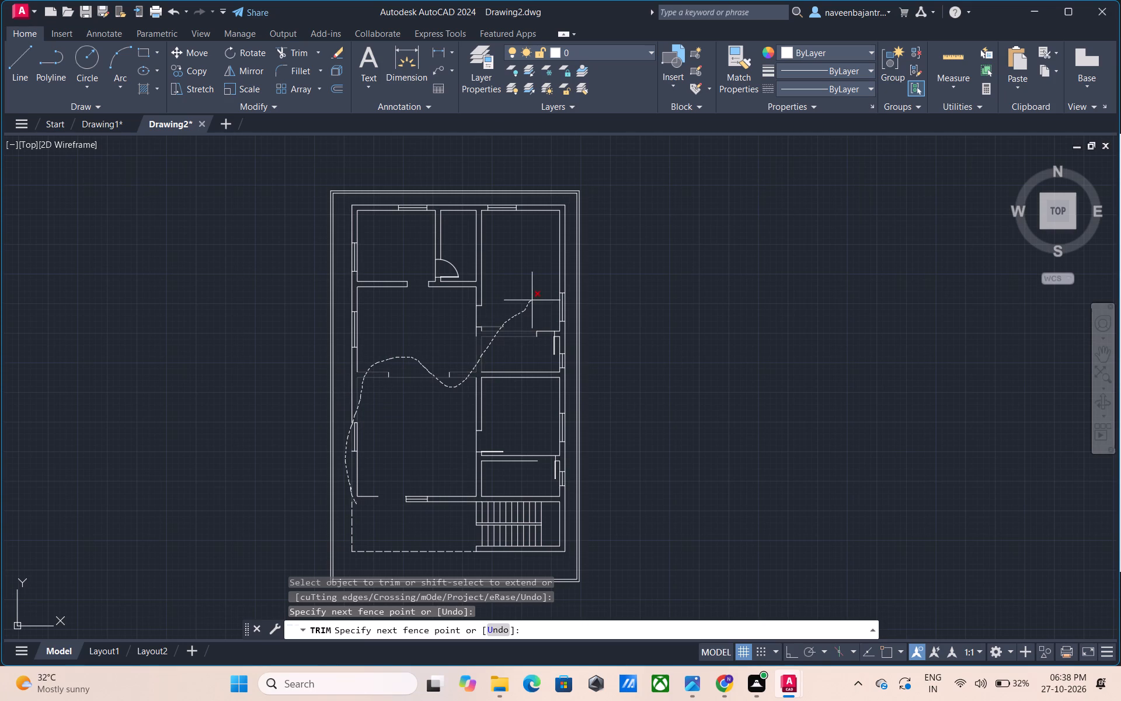
drag(532, 300, 499, 324)
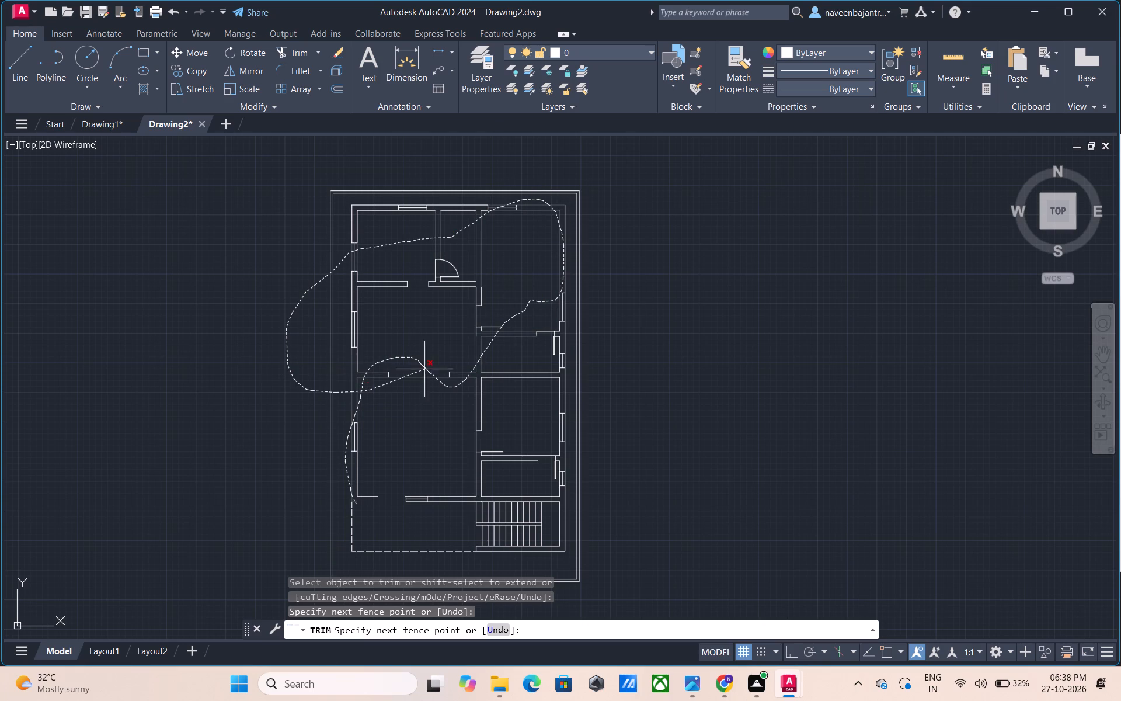
drag(499, 324, 380, 575)
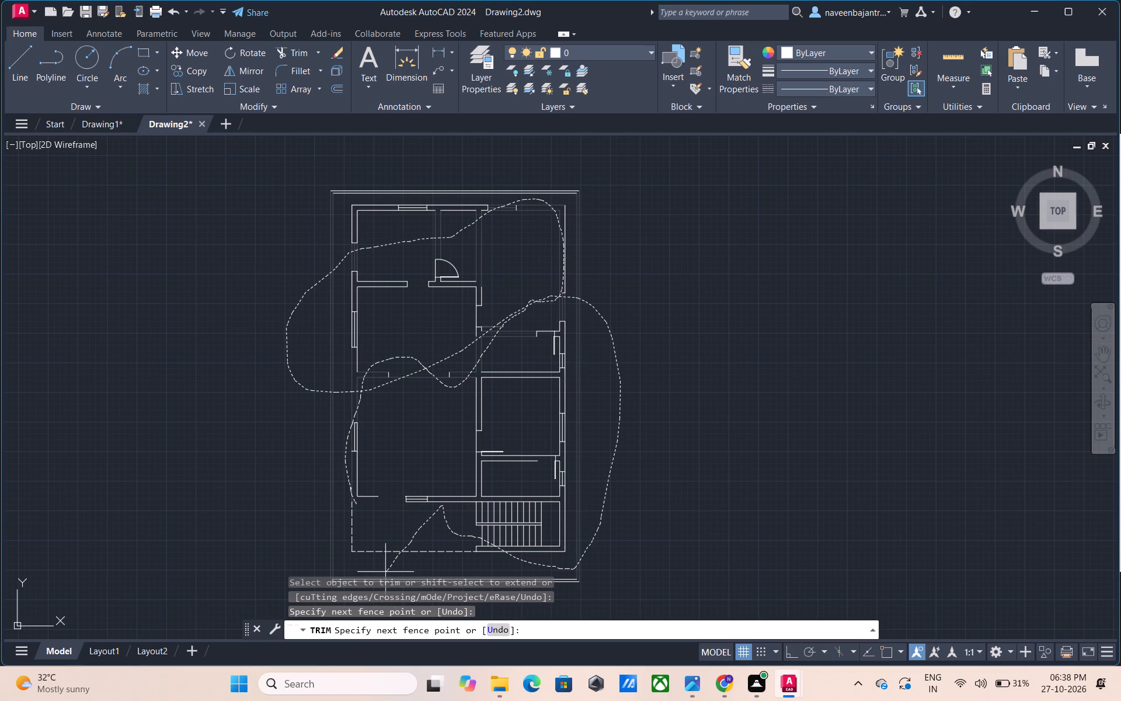
drag(380, 575, 458, 428)
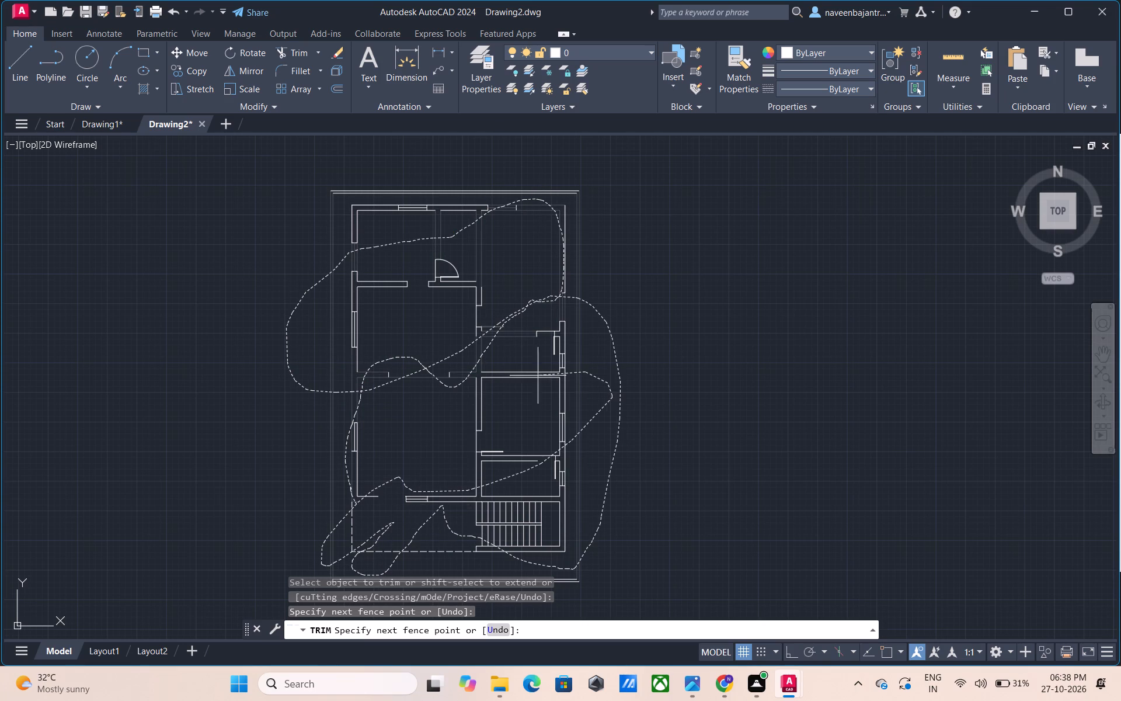
drag(458, 428, 401, 249)
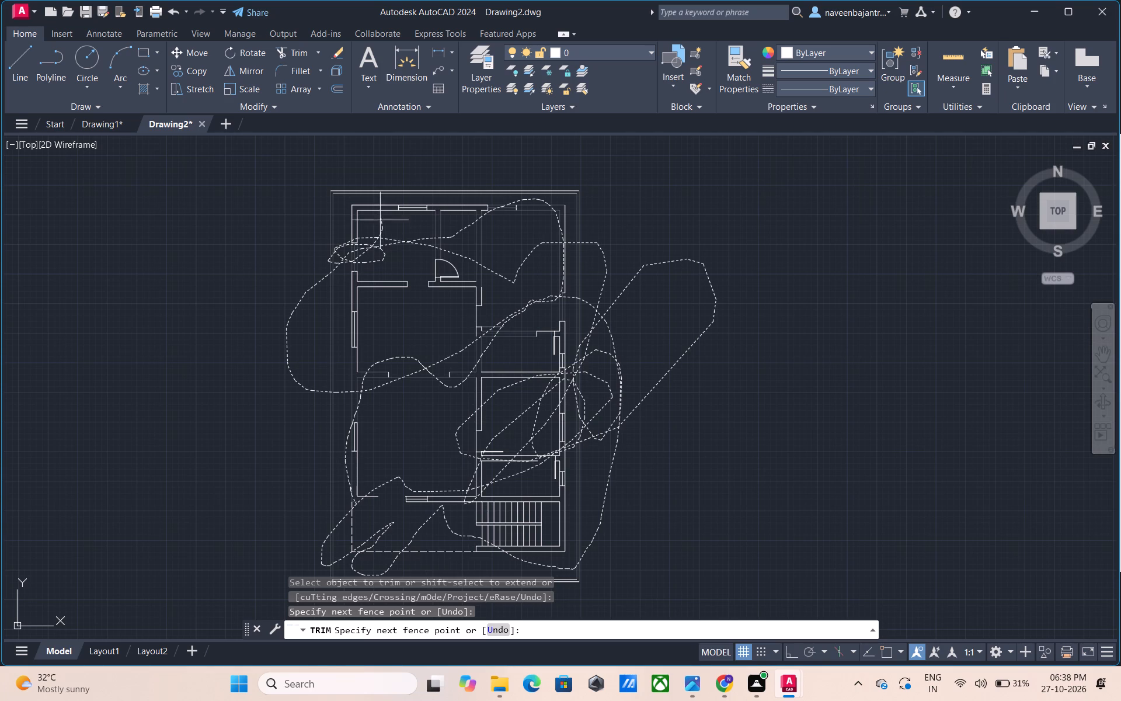
drag(401, 249, 481, 204)
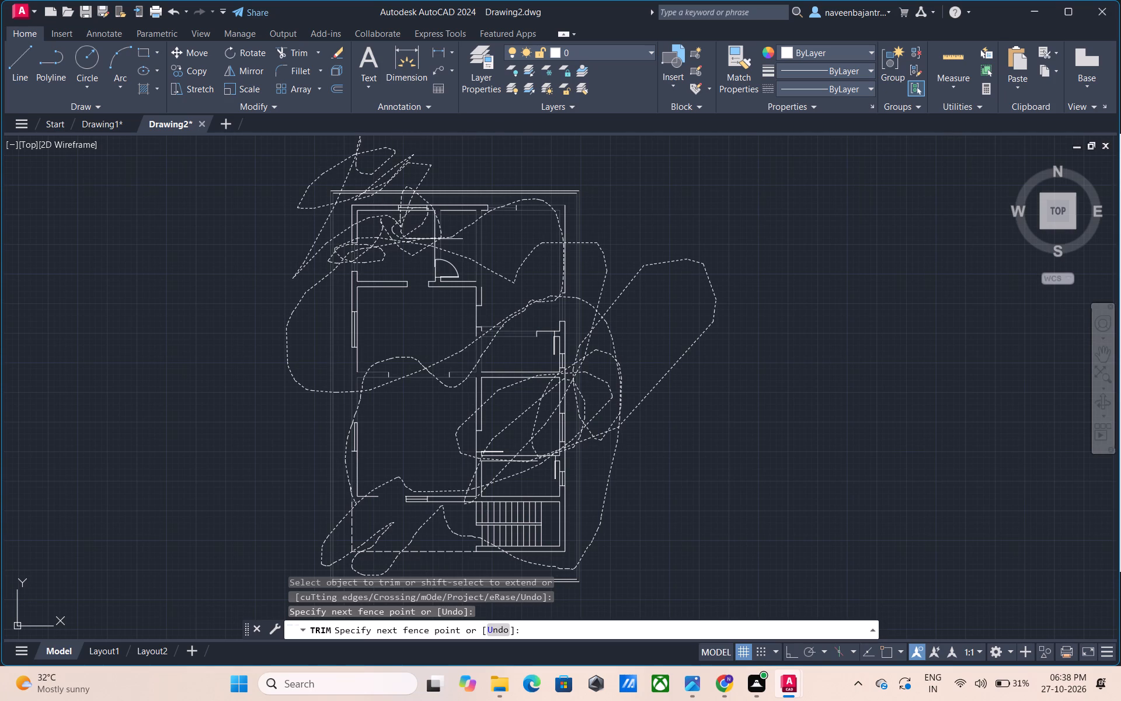
drag(481, 204, 568, 193)
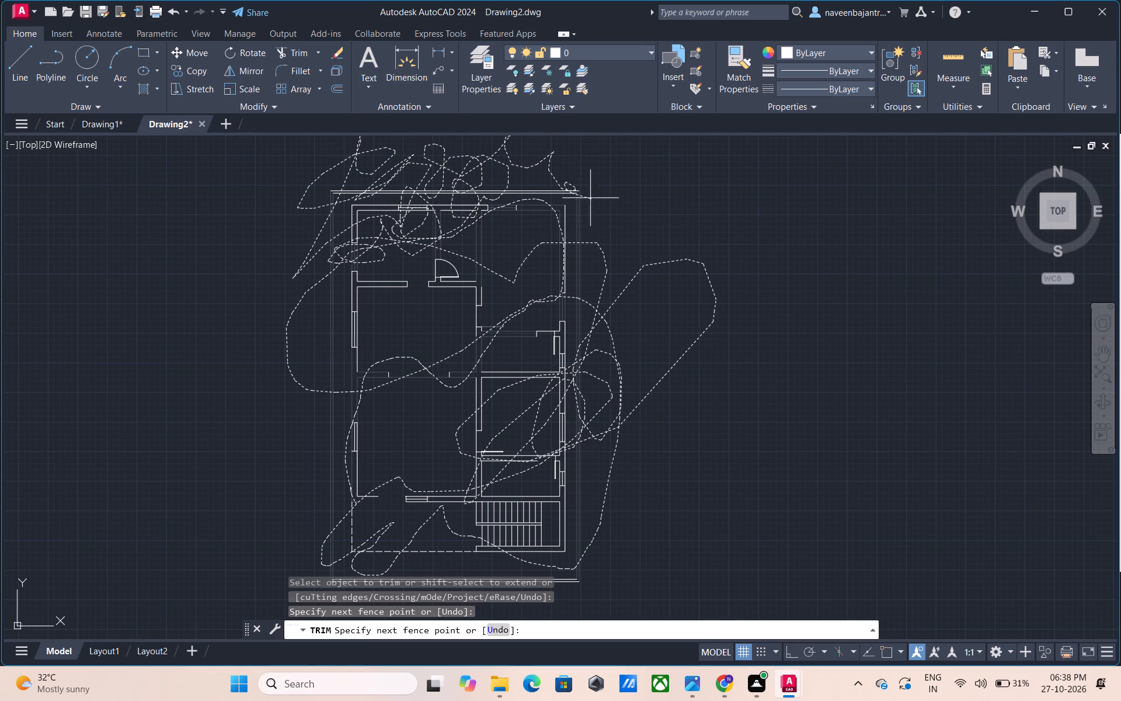
drag(568, 193, 403, 294)
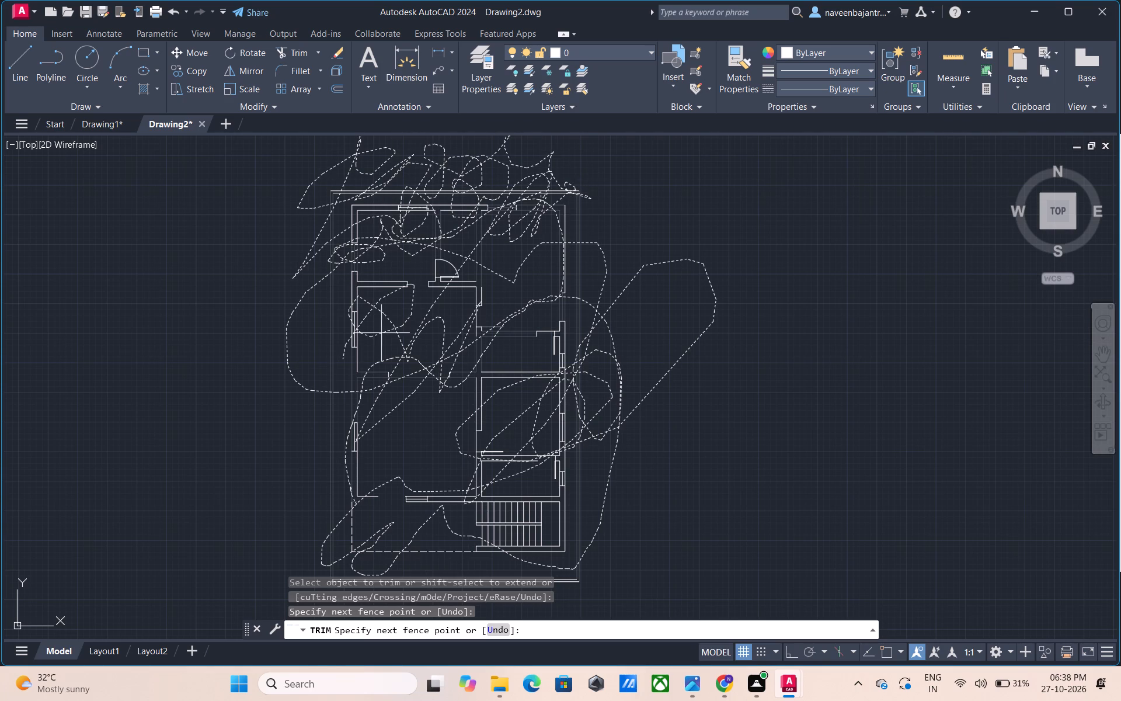
drag(403, 294, 544, 501)
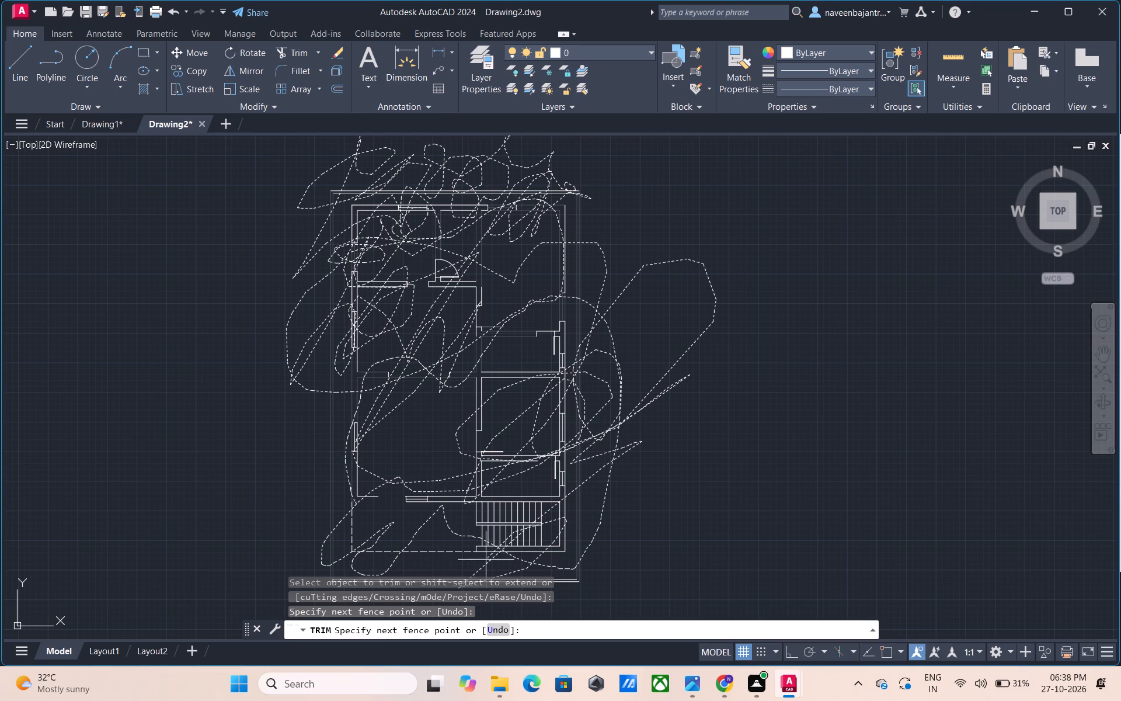
drag(544, 501, 618, 422)
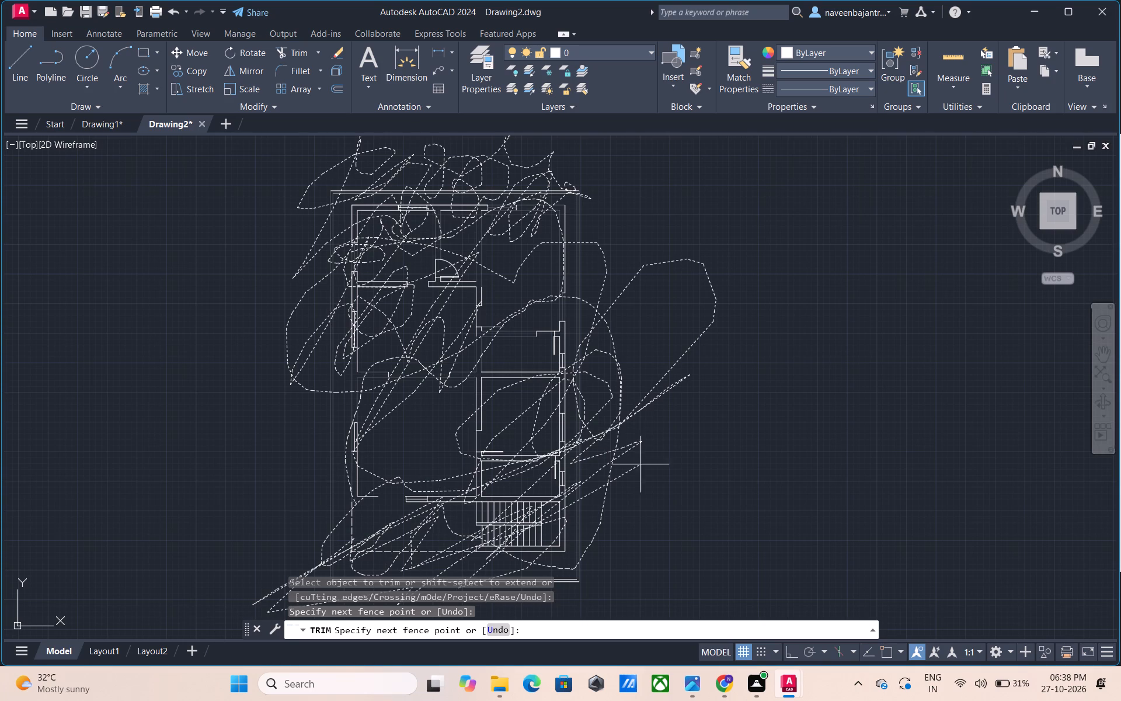
drag(618, 422, 508, 351)
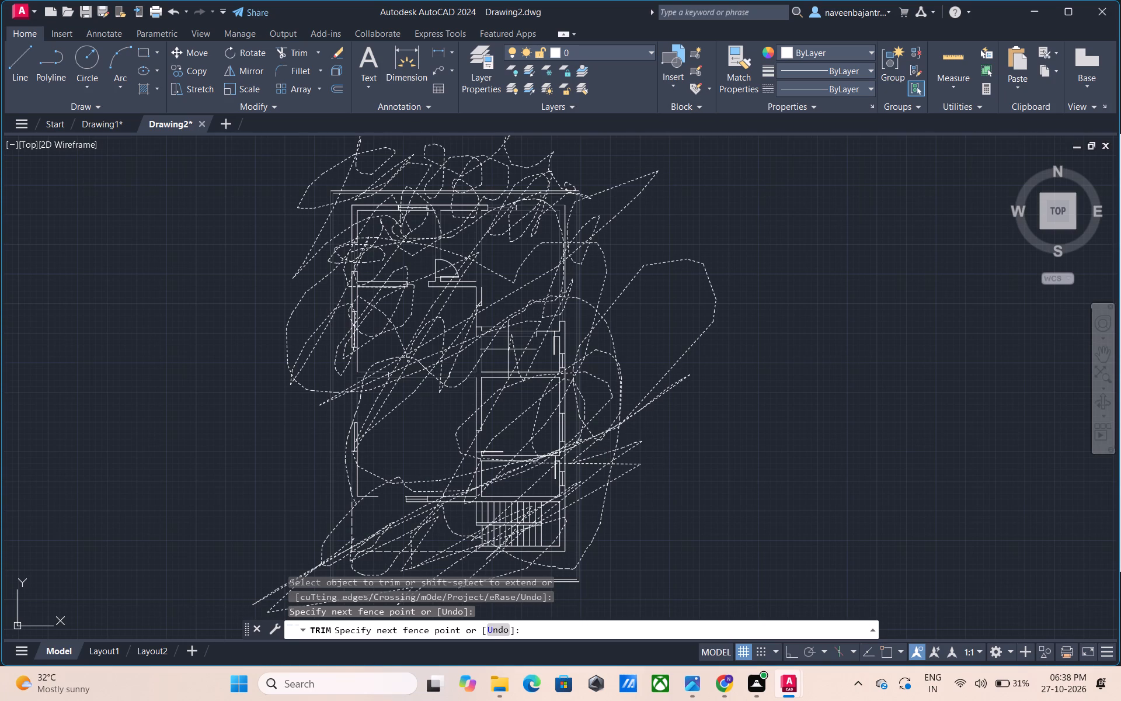
click(508, 351)
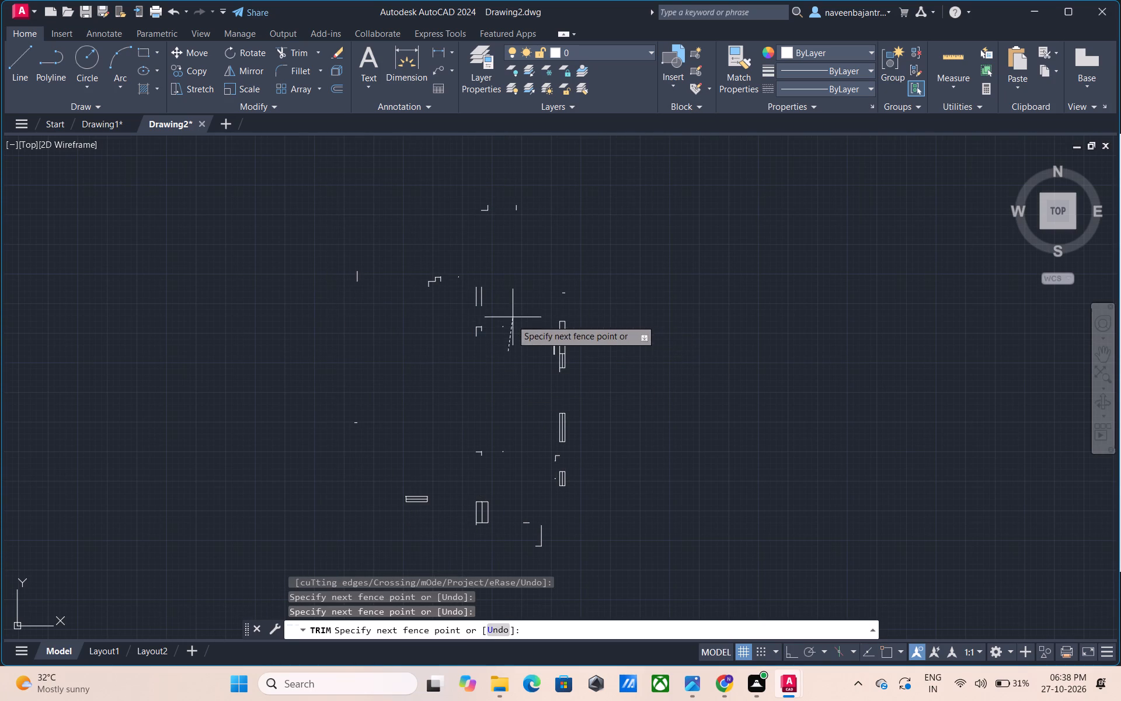
Trim away the leftover pair of central wall lines and the lines of the front-wall window.
double_click(511, 321)
drag(493, 352, 418, 334)
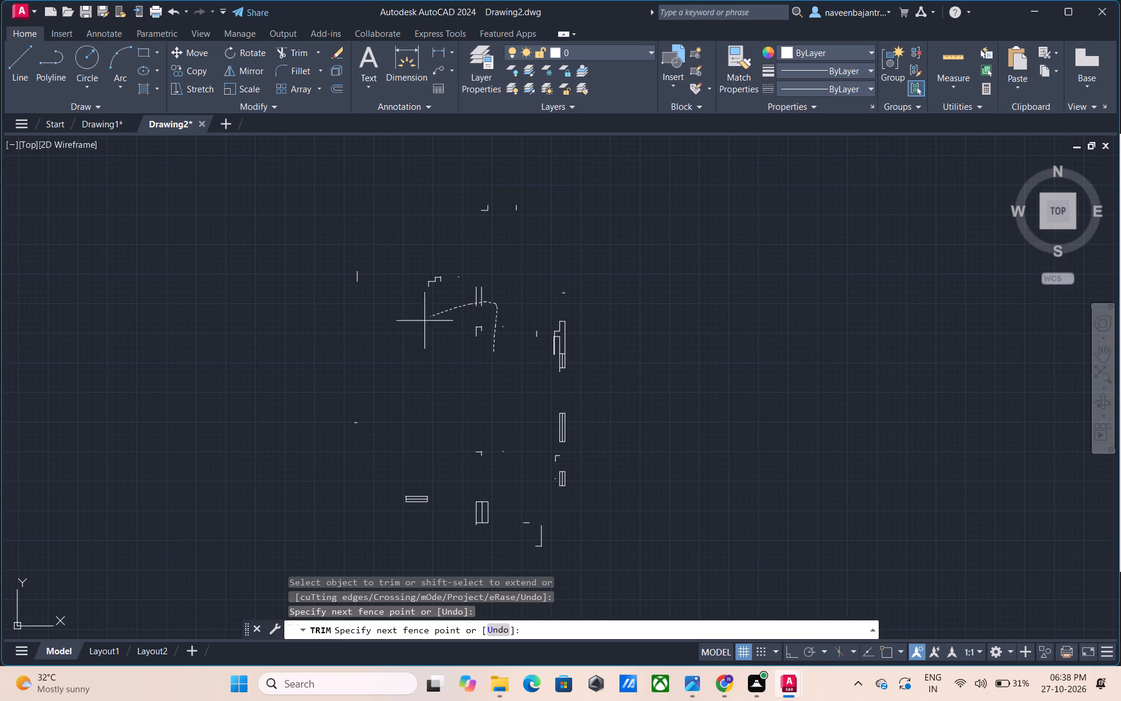
drag(418, 334, 391, 524)
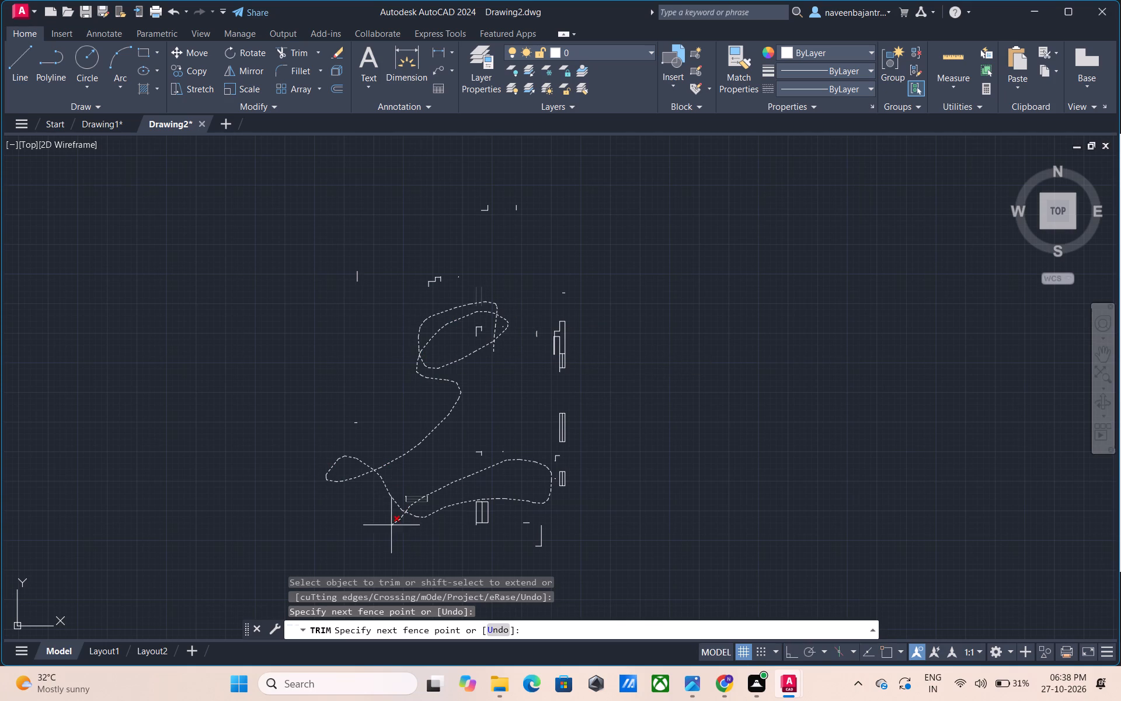
drag(391, 524, 443, 493)
drag(443, 493, 423, 501)
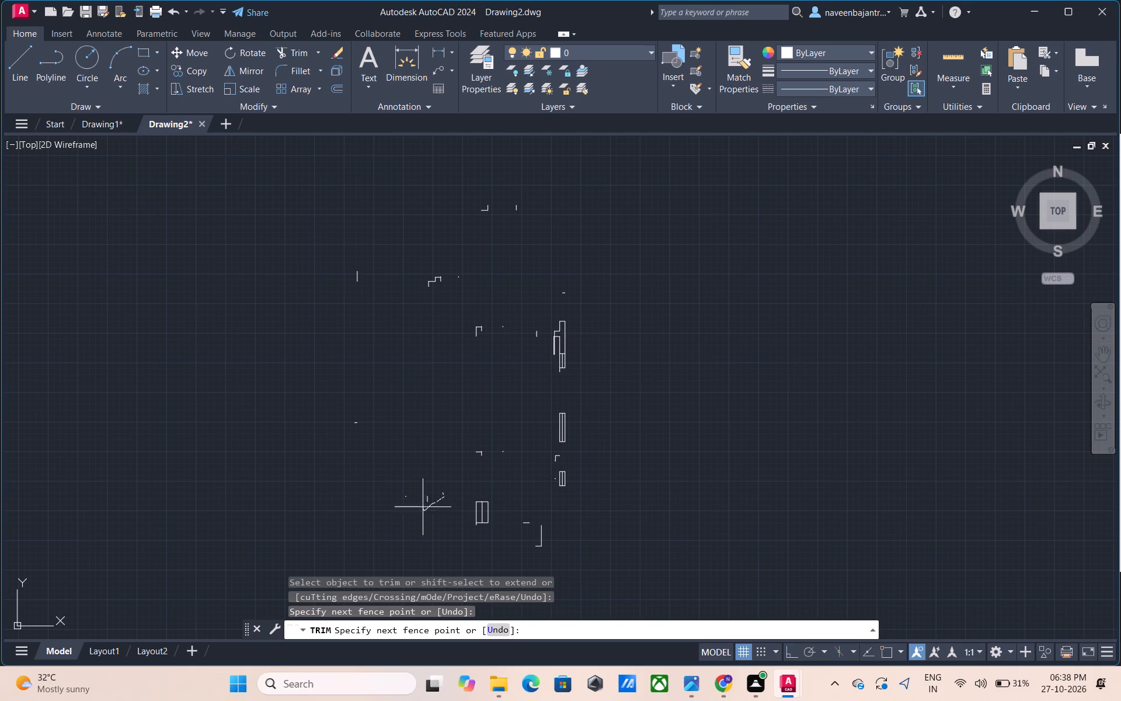
Trim away the leftover upright stair lines near the front and the long window and wall lines in the east wall's middle and upper part.
drag(423, 501, 575, 459)
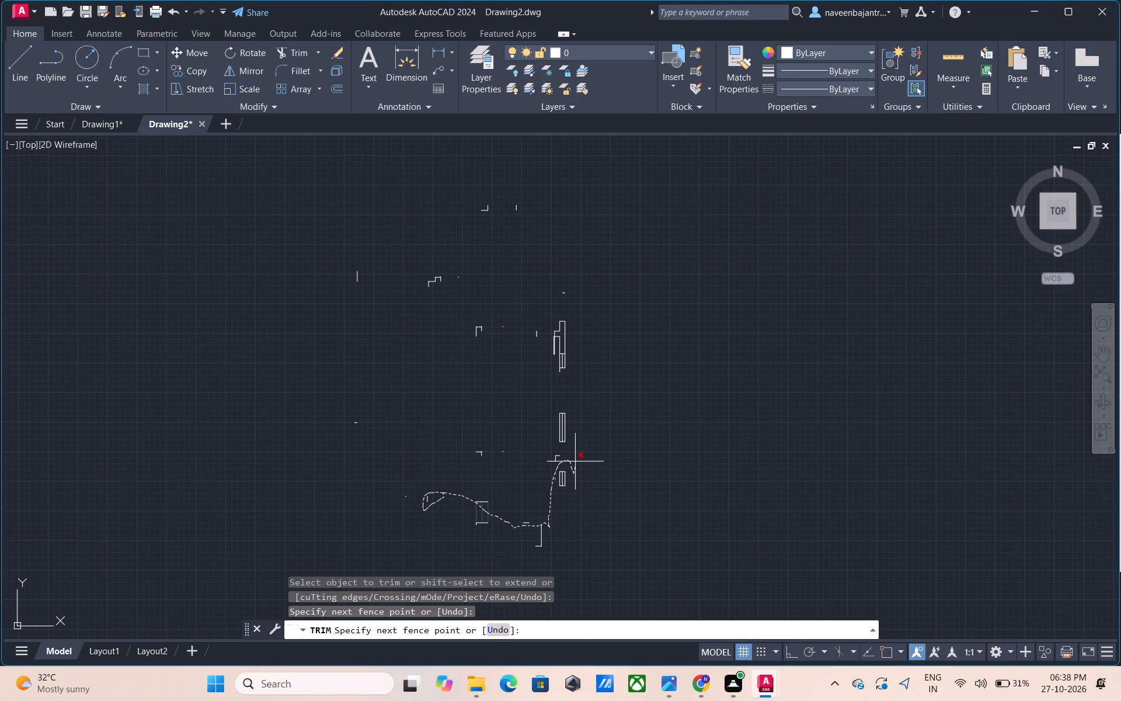
drag(575, 459, 555, 395)
drag(555, 395, 558, 370)
drag(558, 370, 565, 360)
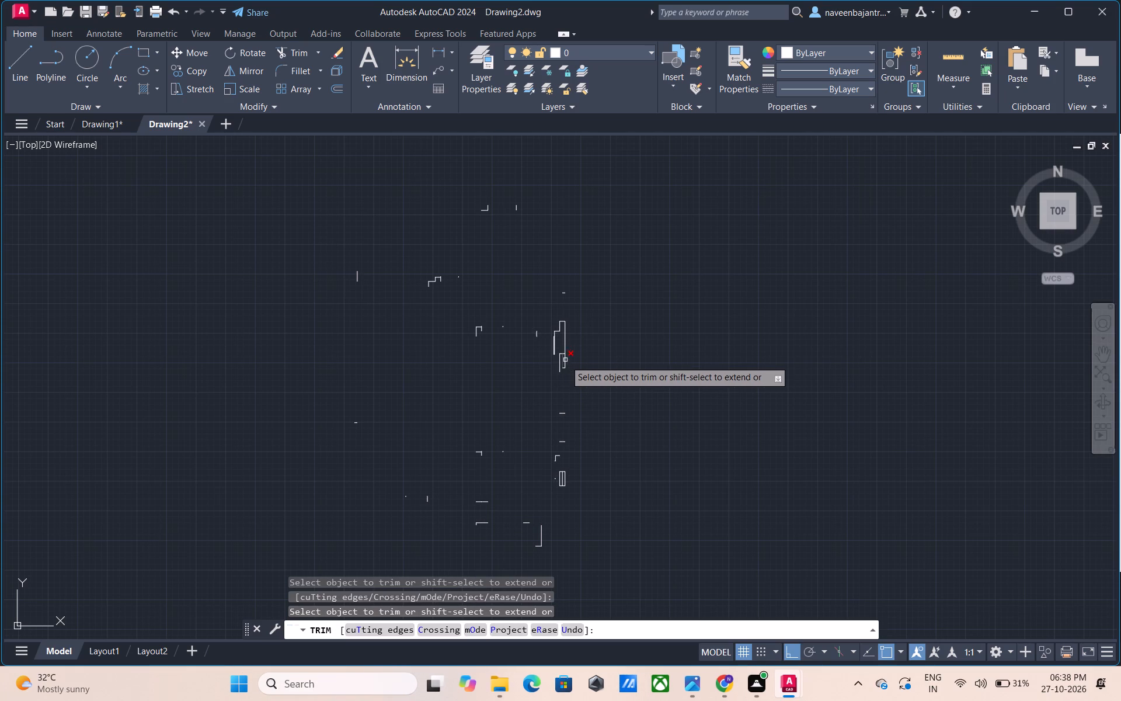
drag(565, 360, 566, 360)
click(566, 360)
click(562, 359)
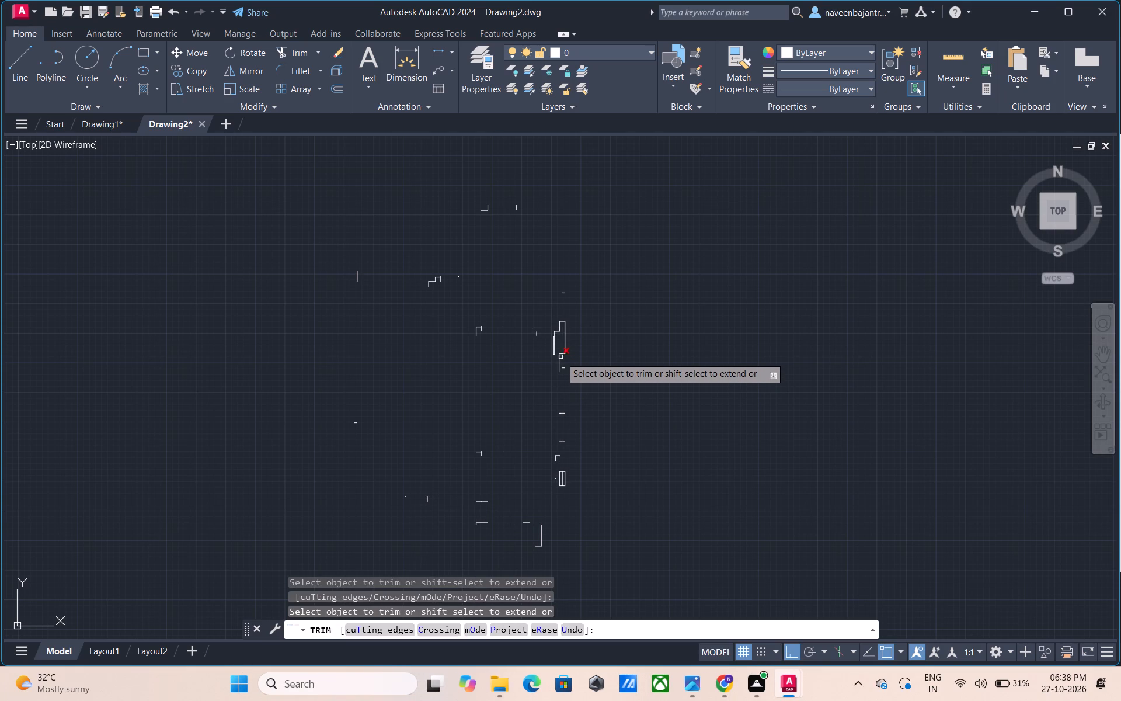
drag(560, 357, 562, 352)
drag(562, 352, 566, 347)
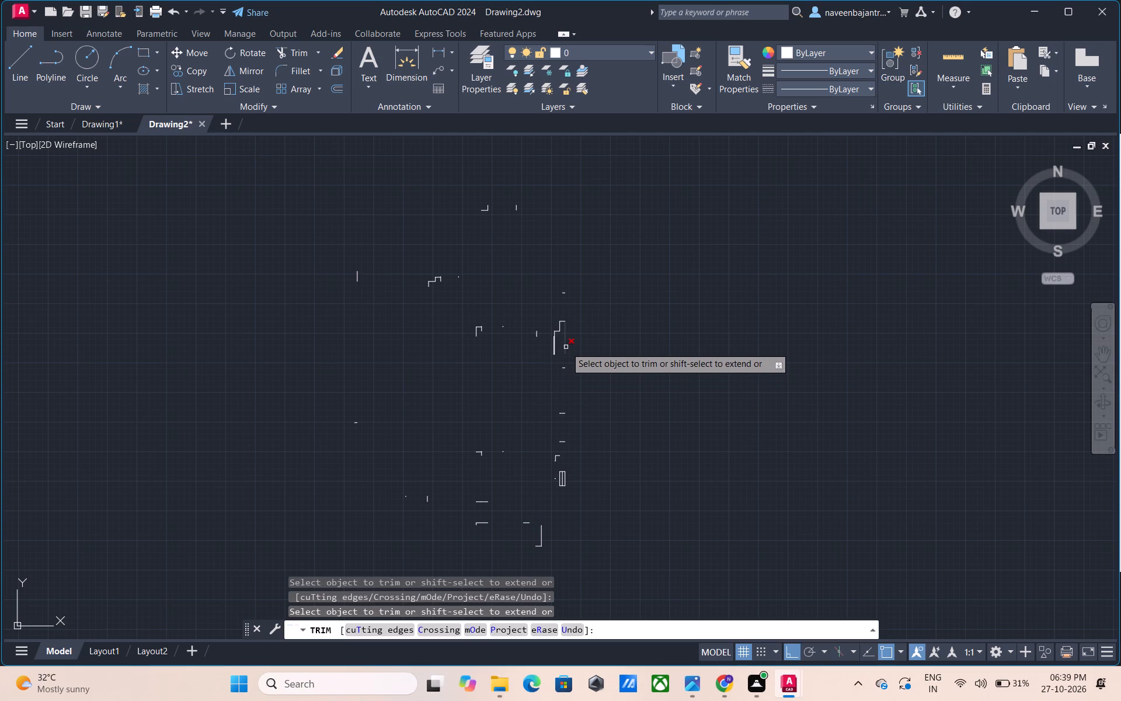
drag(566, 347, 566, 346)
drag(566, 346, 566, 316)
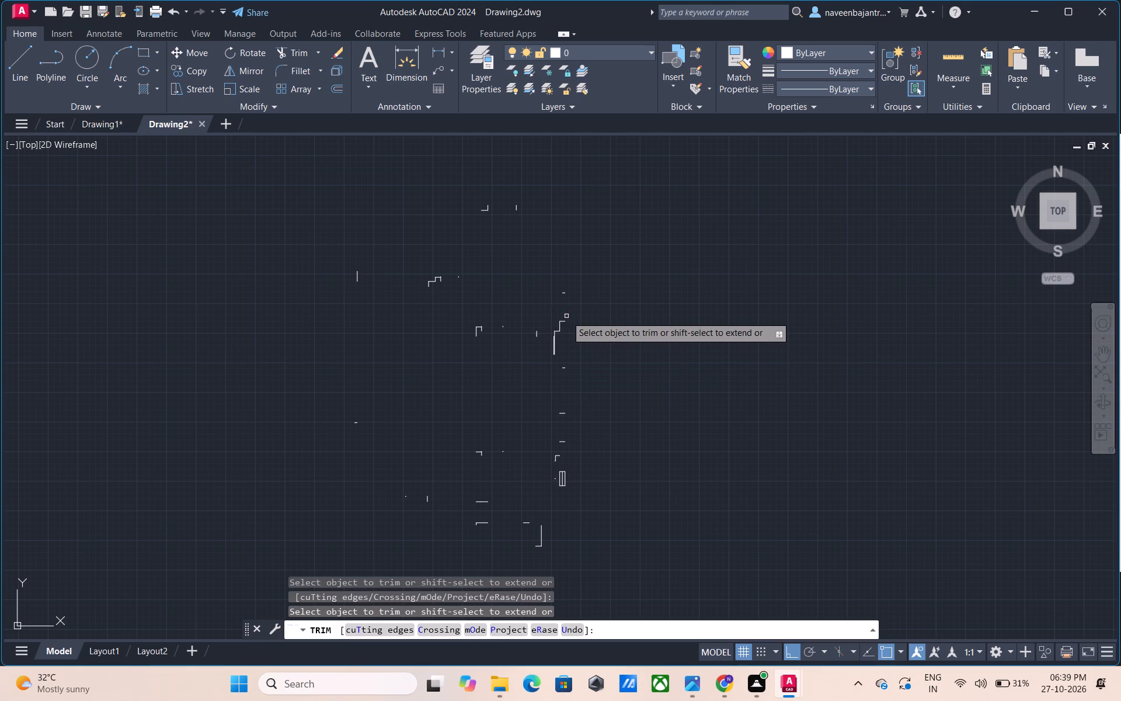
Trim away most of the scattered leftover wall, window and corner fragments with a continuous freehand fence swept across the whole plan.
drag(566, 316, 552, 472)
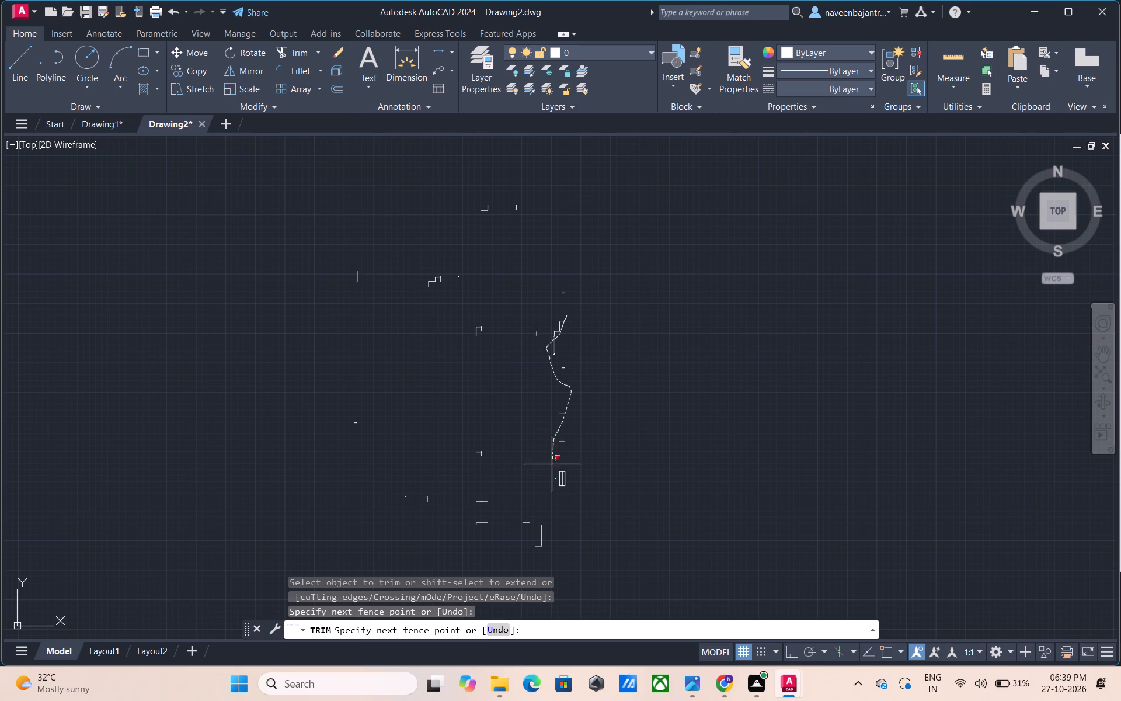
drag(552, 472, 525, 518)
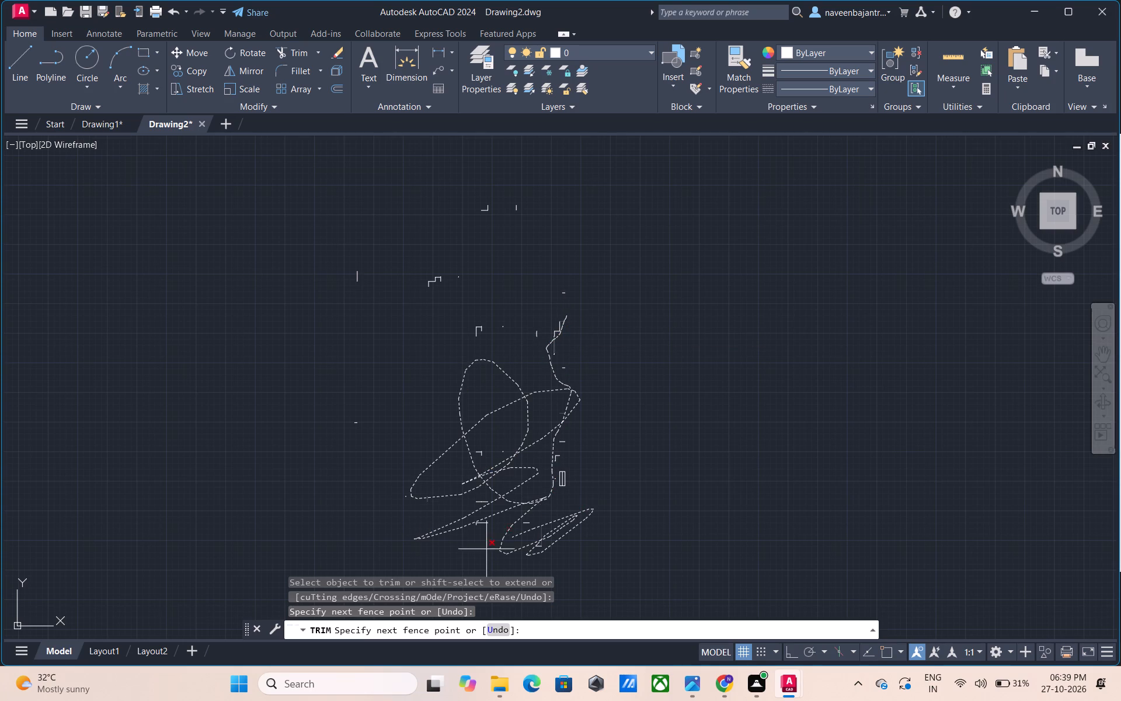
drag(525, 518, 511, 460)
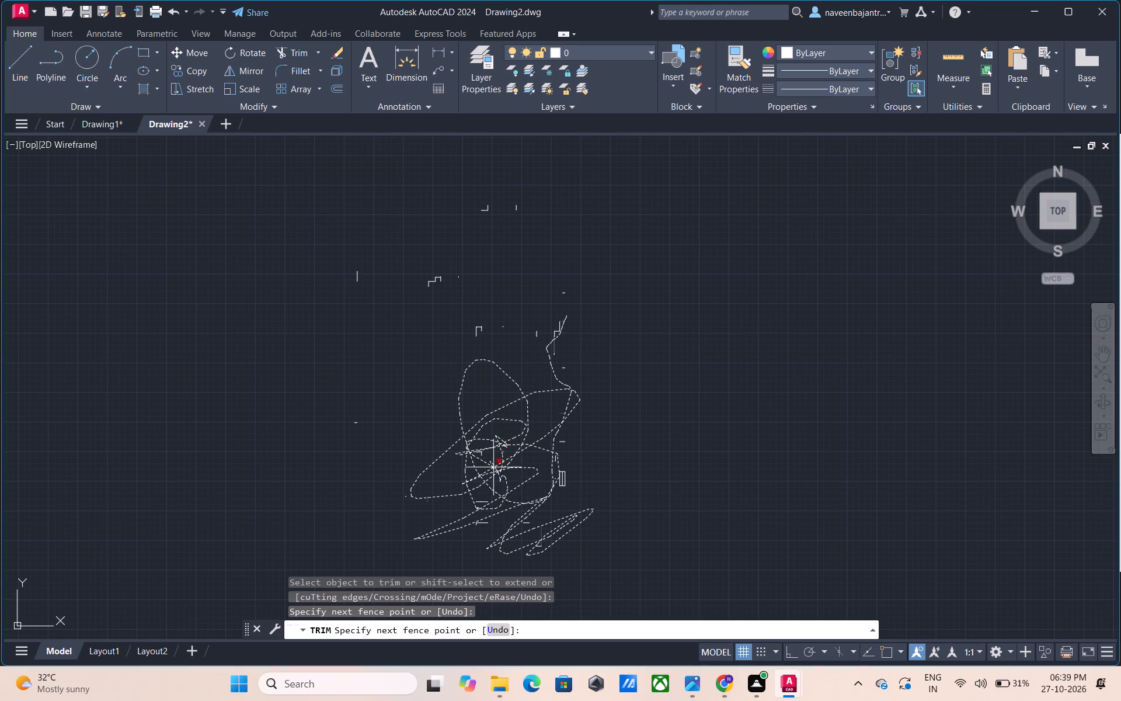
drag(511, 460, 418, 232)
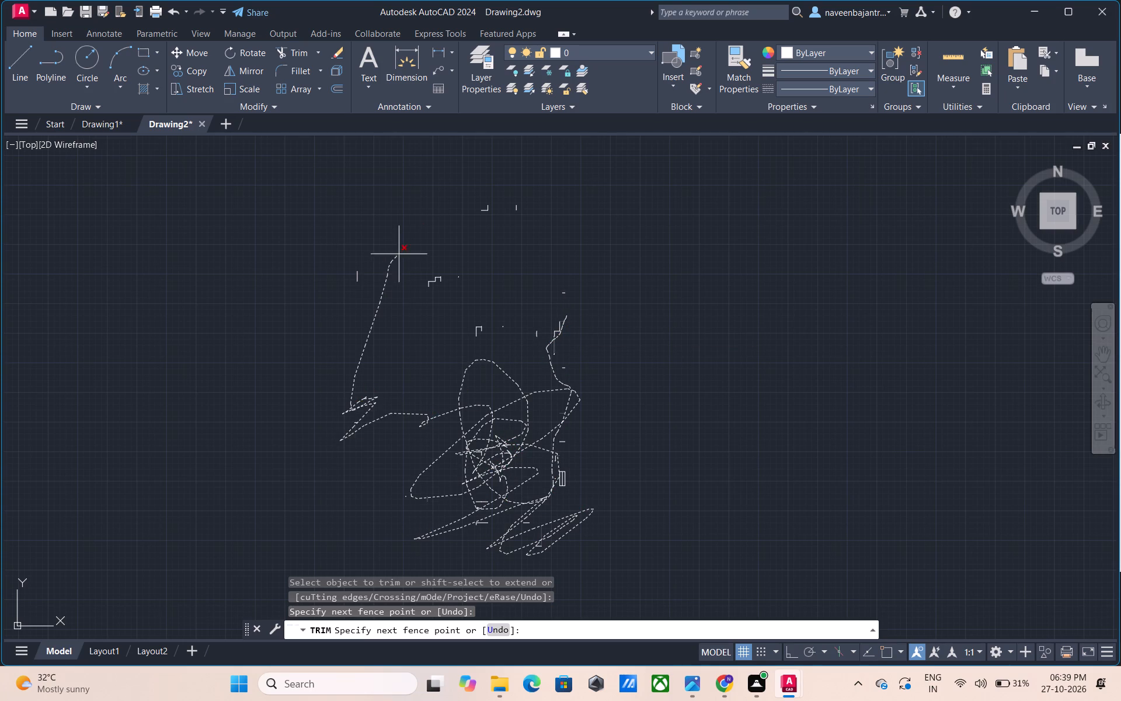
drag(418, 232, 422, 307)
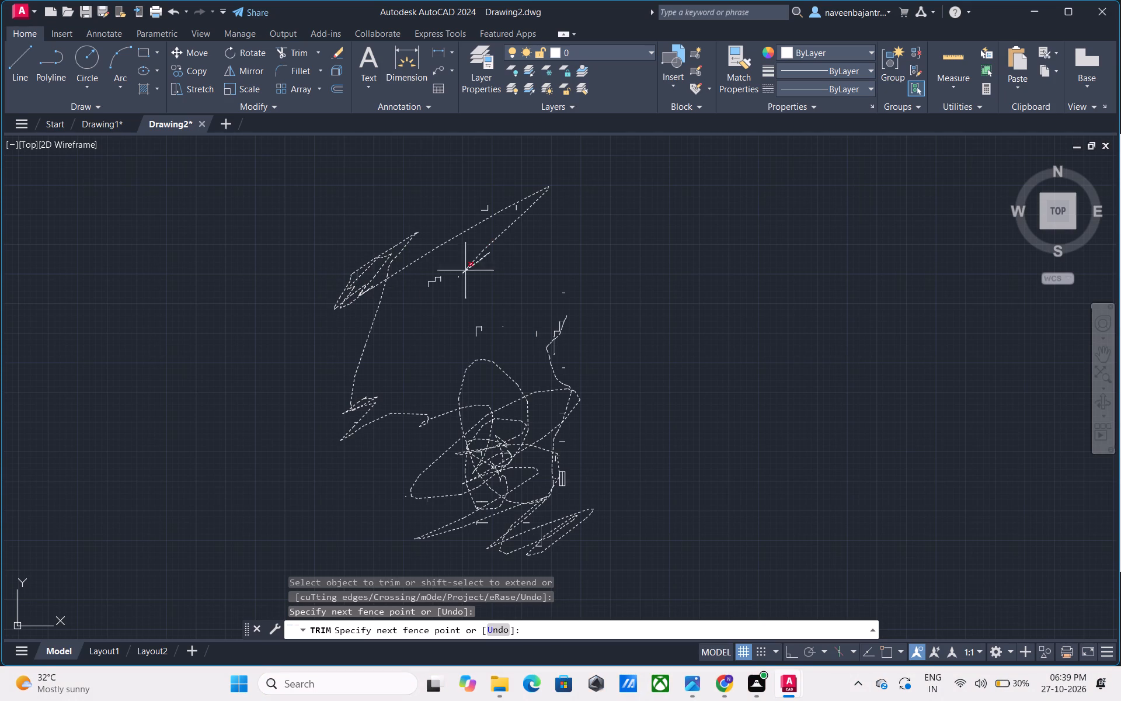
drag(422, 307, 528, 130)
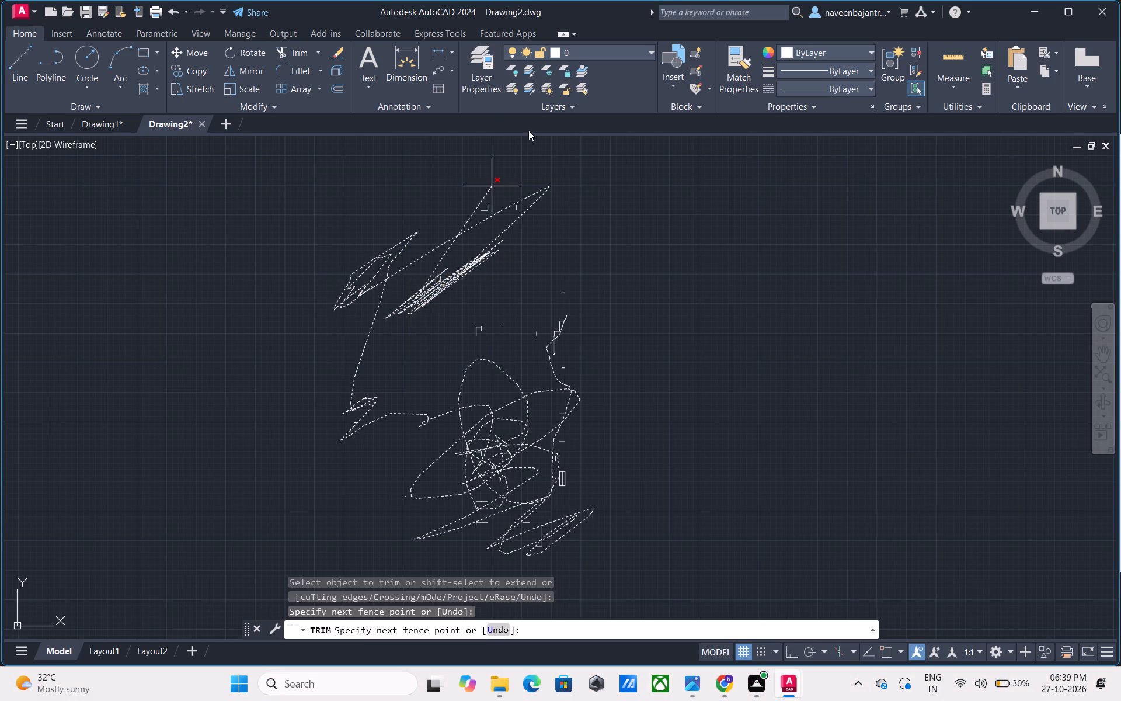
drag(528, 130, 448, 357)
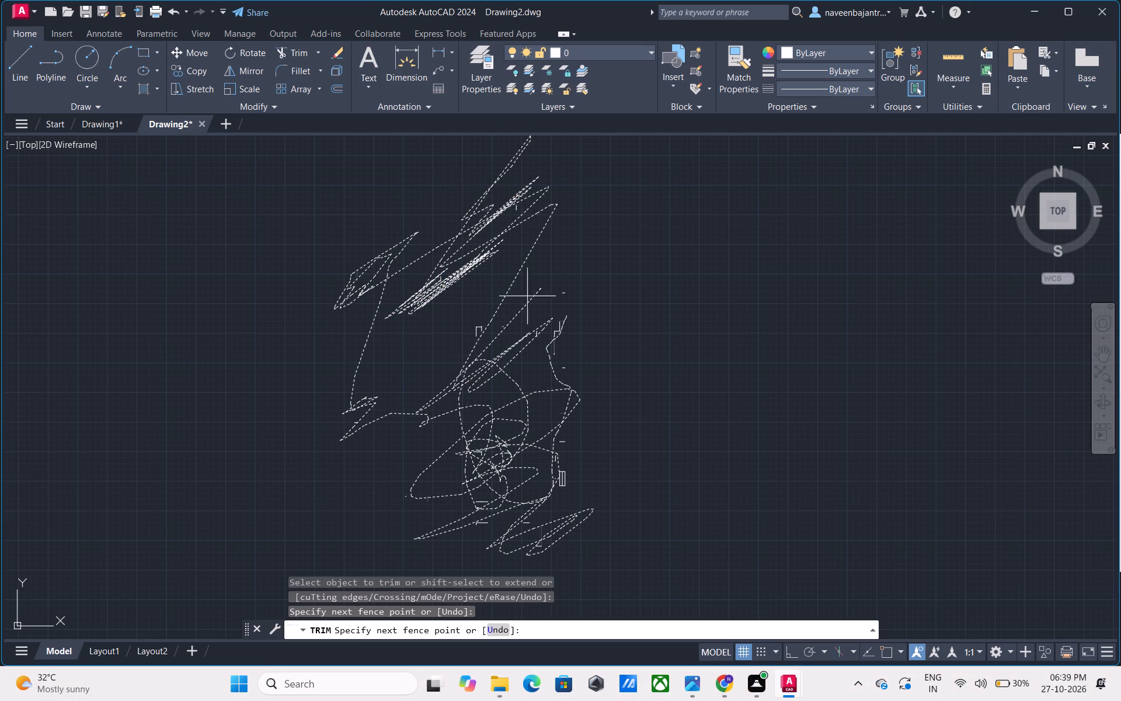
drag(448, 357, 431, 474)
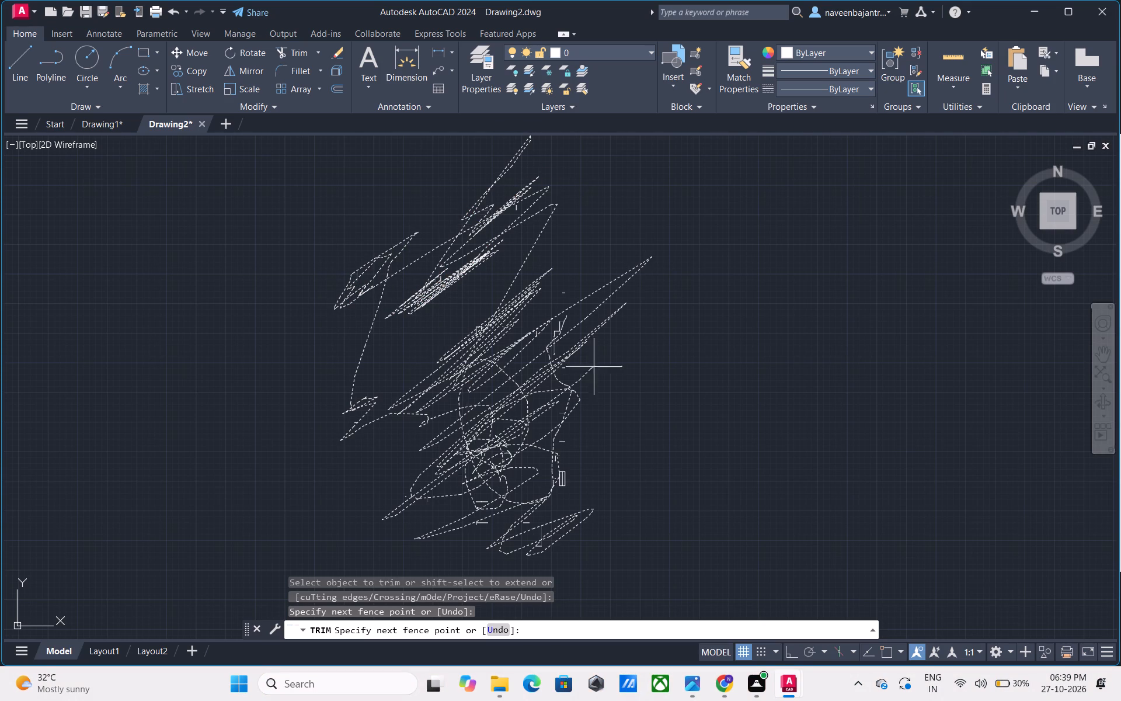
drag(431, 474, 437, 421)
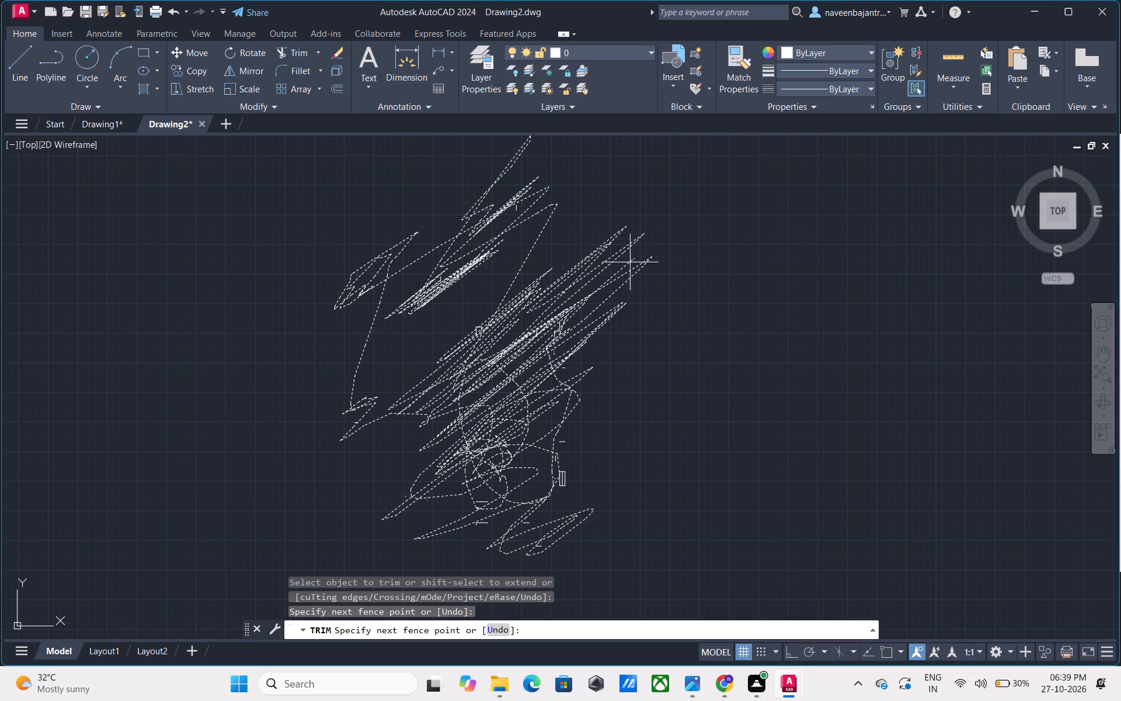
drag(437, 421, 491, 525)
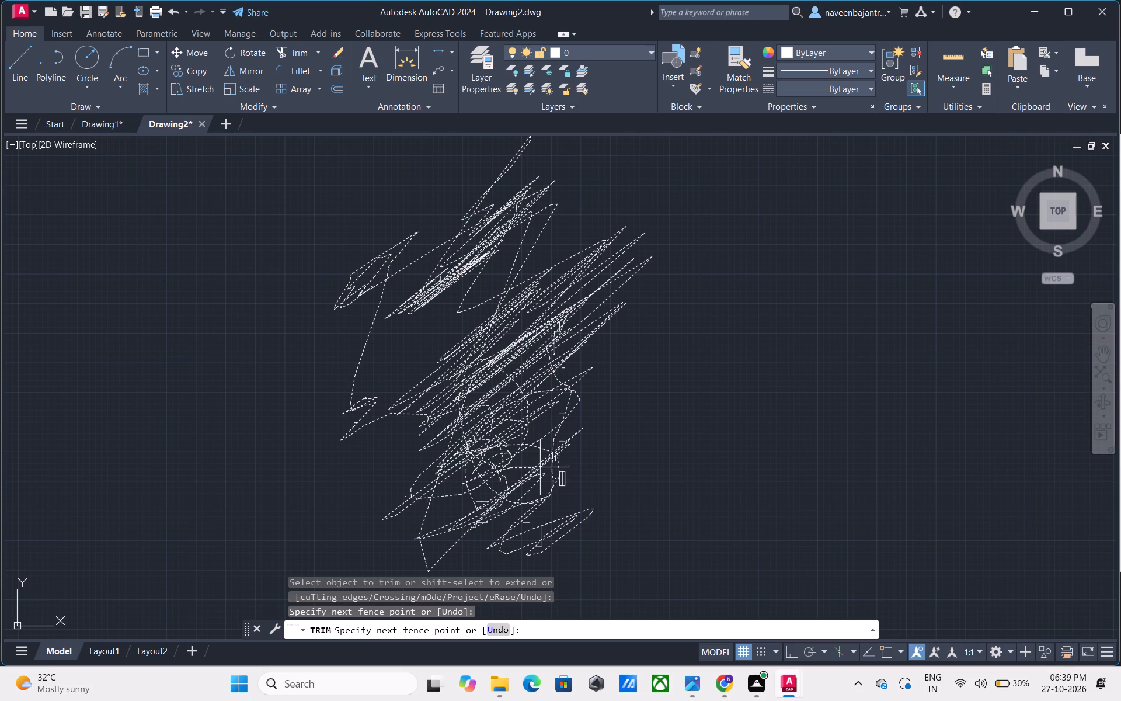
drag(491, 525, 582, 376)
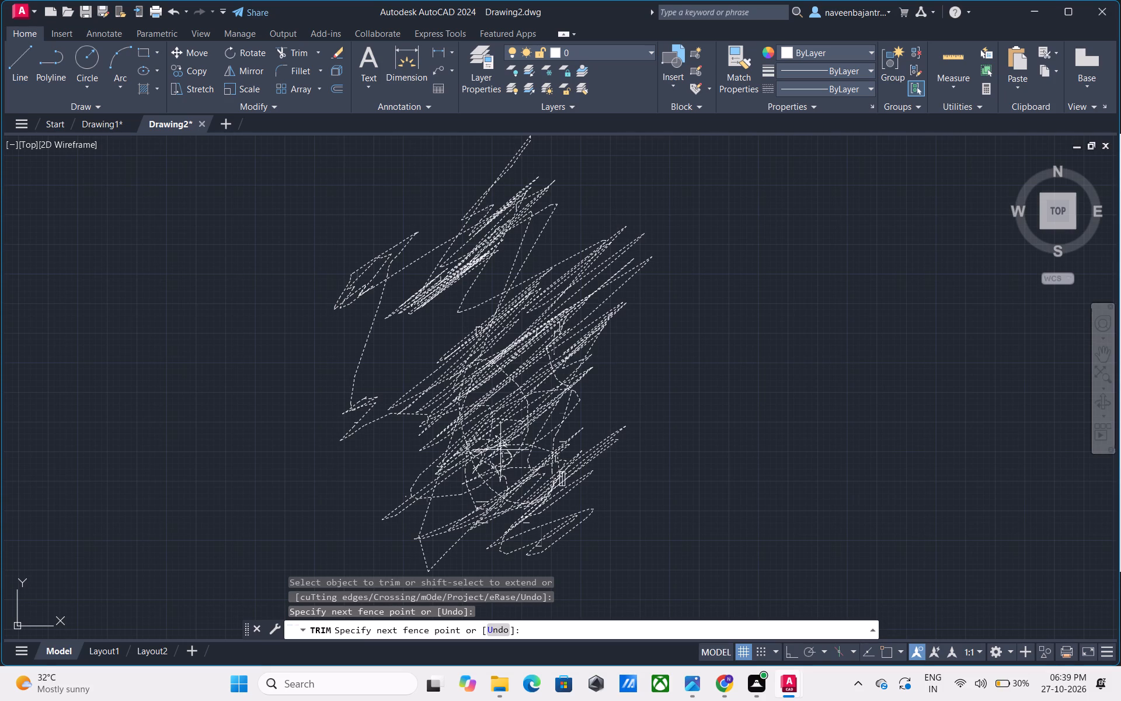
drag(582, 376, 525, 367)
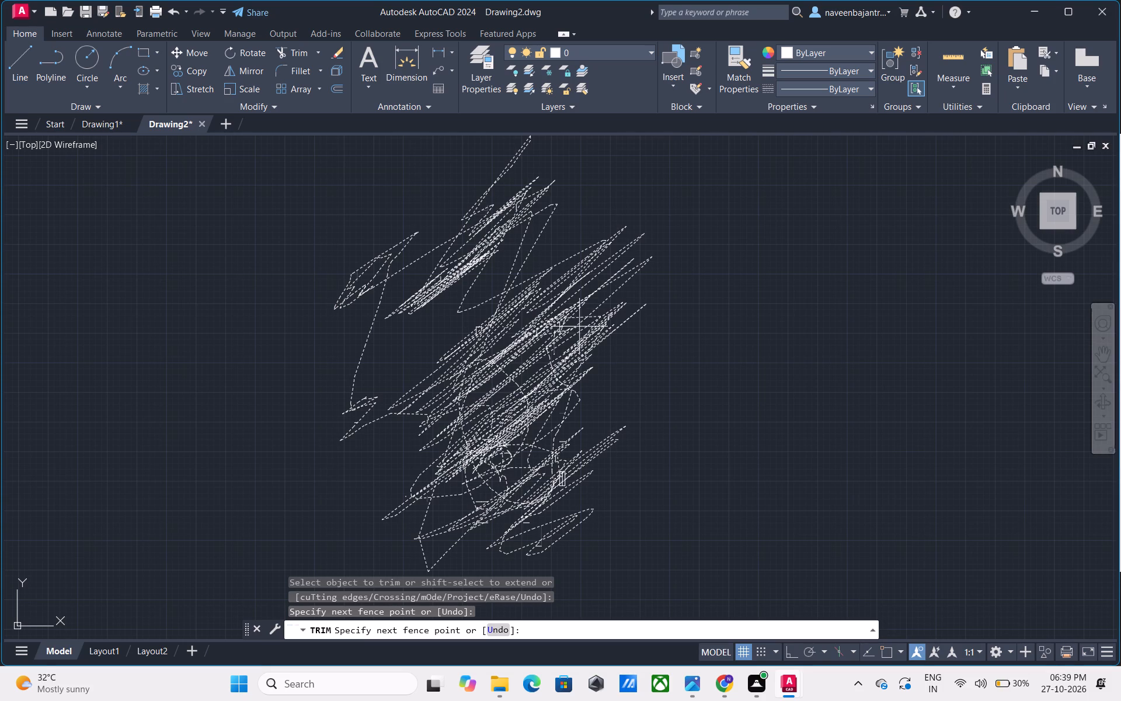
drag(525, 367, 589, 318)
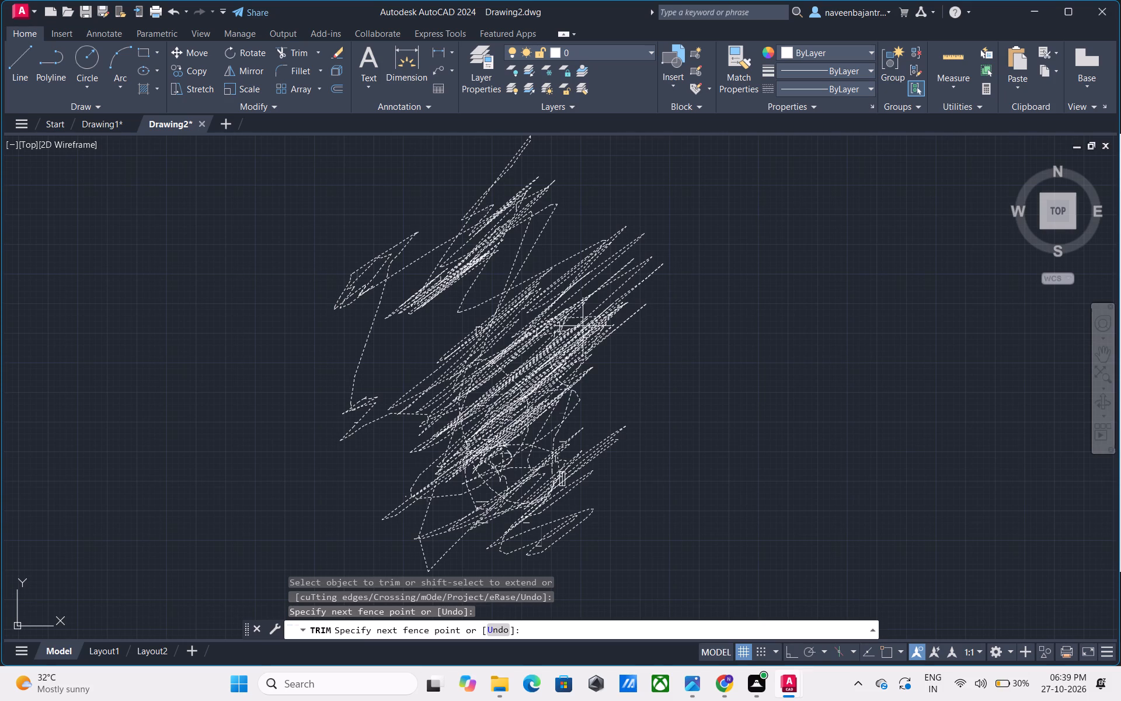
drag(589, 318, 465, 416)
click(465, 416)
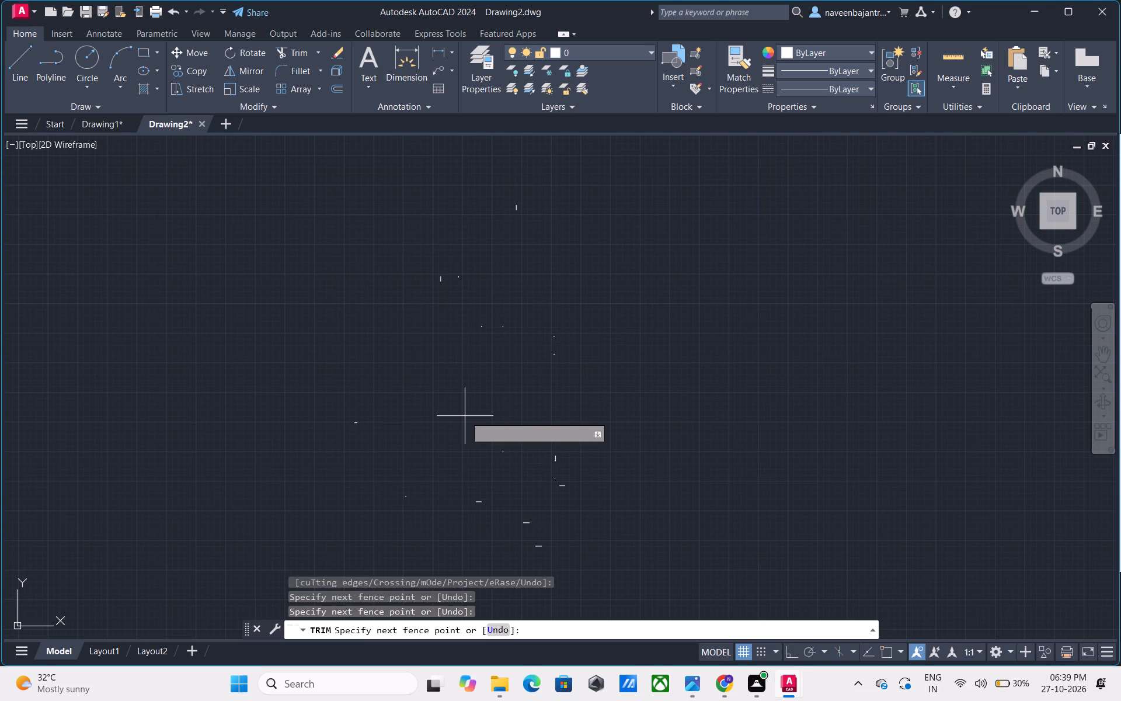
click(264, 385)
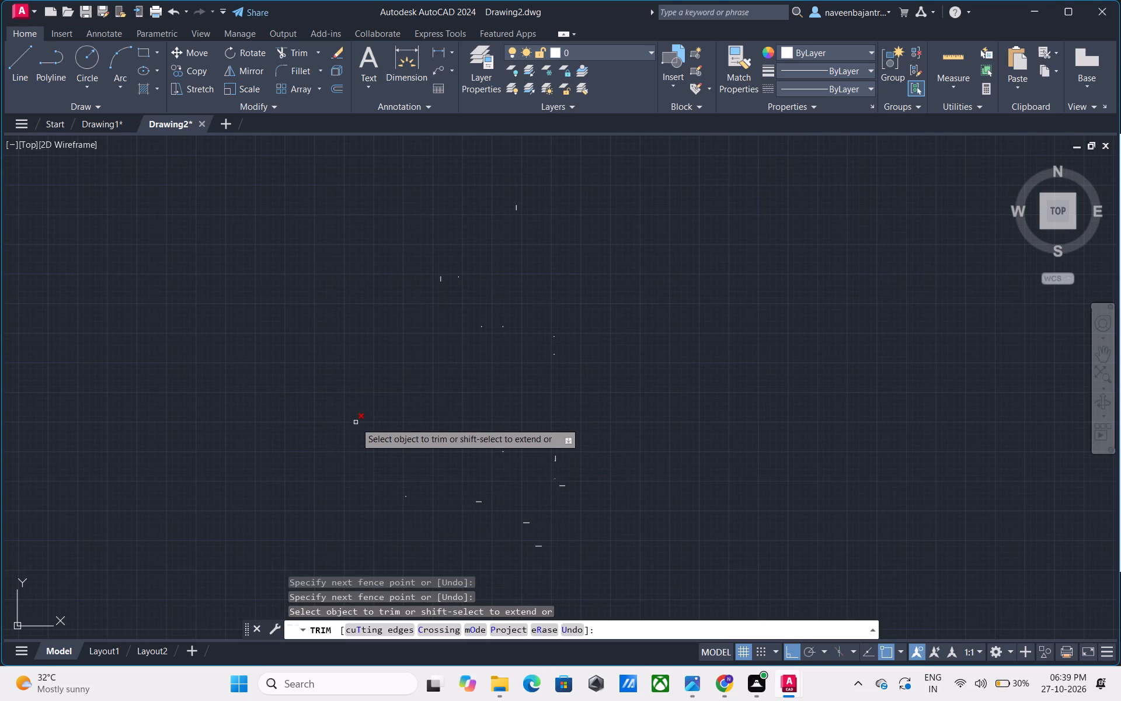
Trim away the short dash on the plan's west side, the tiny speck near the southwest and the three short horizontal dashes along the front.
drag(356, 424, 394, 480)
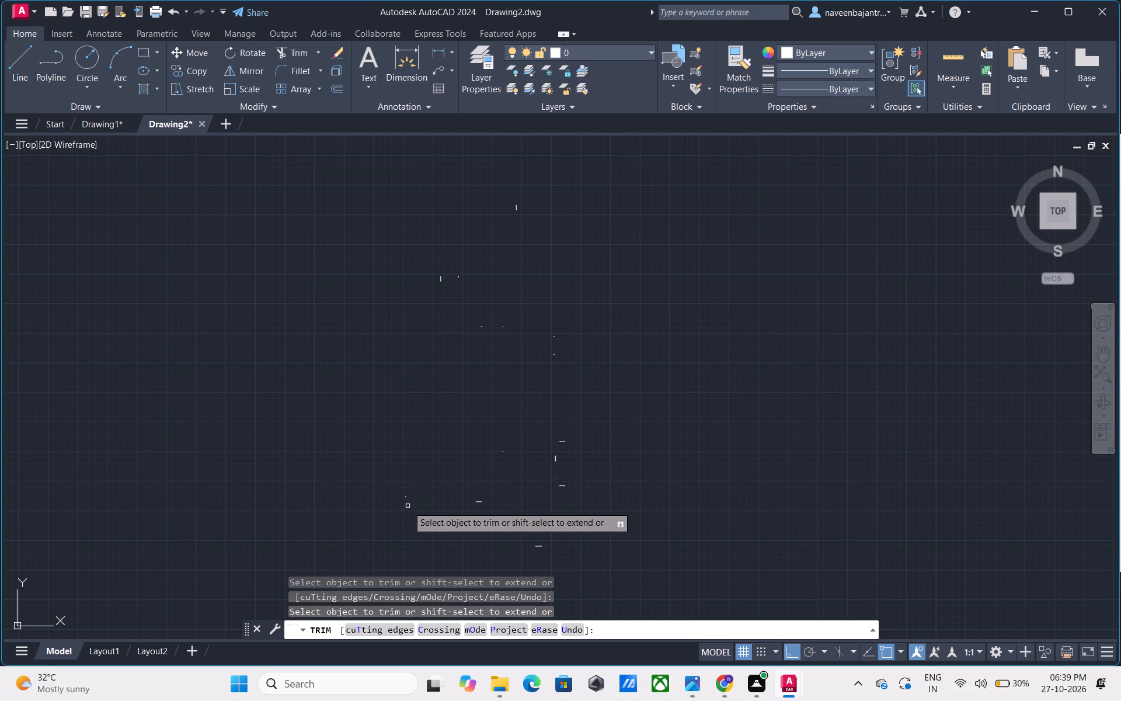
drag(405, 499, 408, 497)
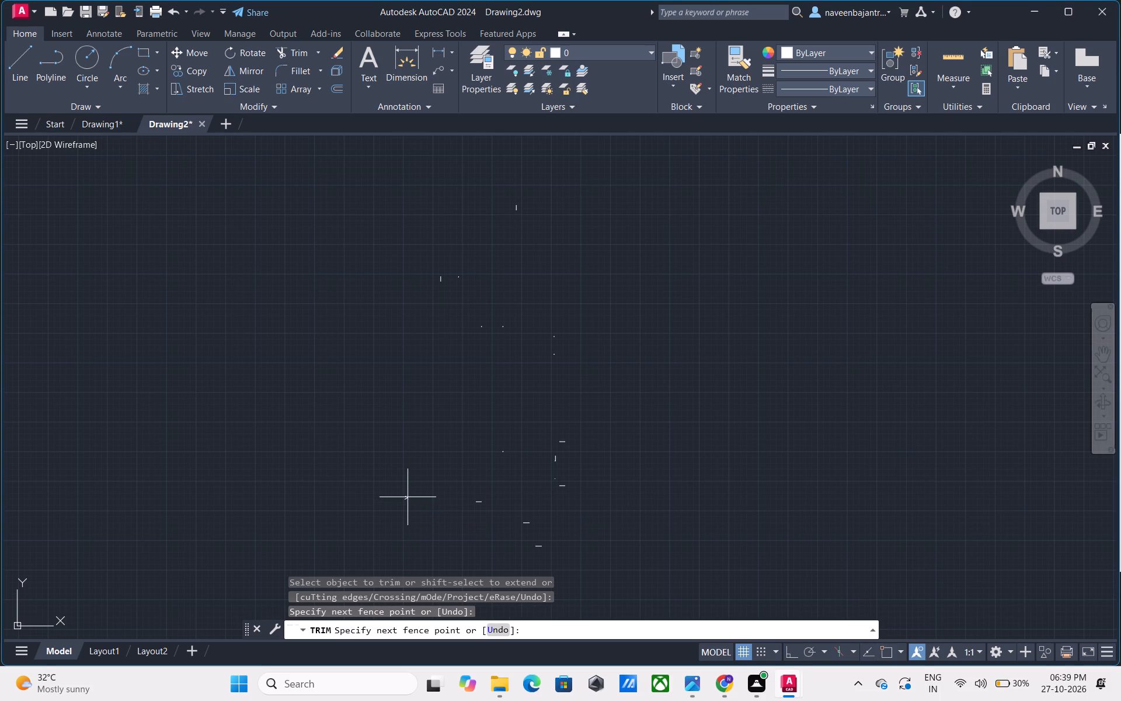
drag(408, 497, 408, 505)
click(408, 505)
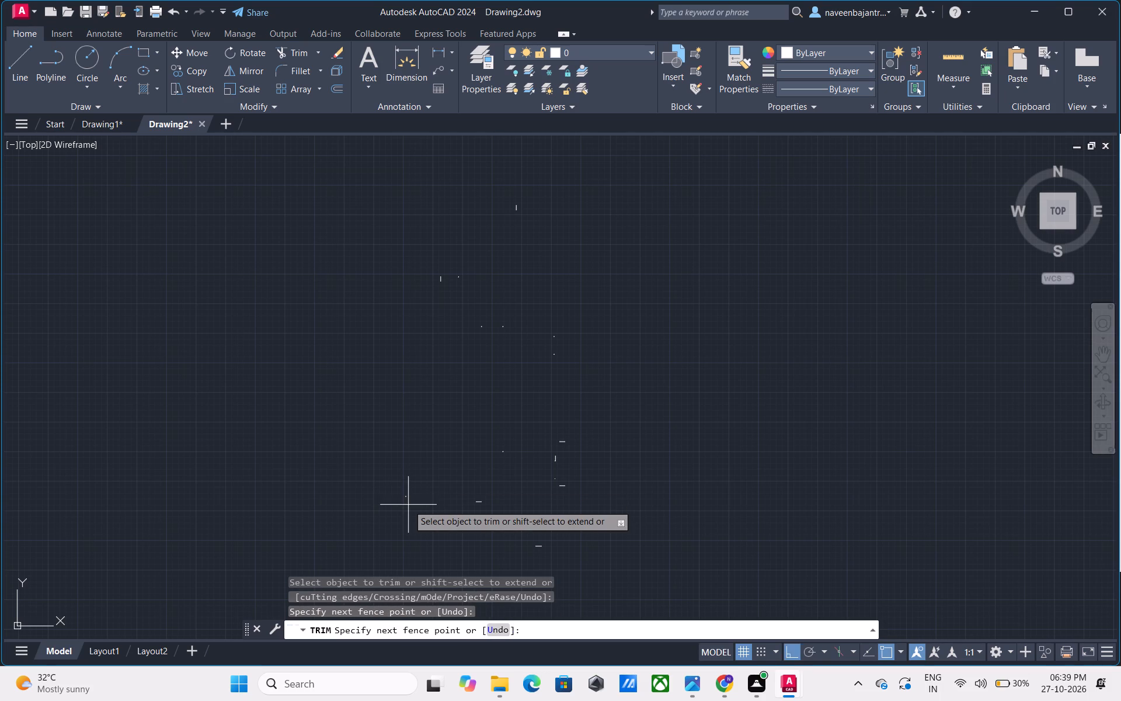
click(408, 502)
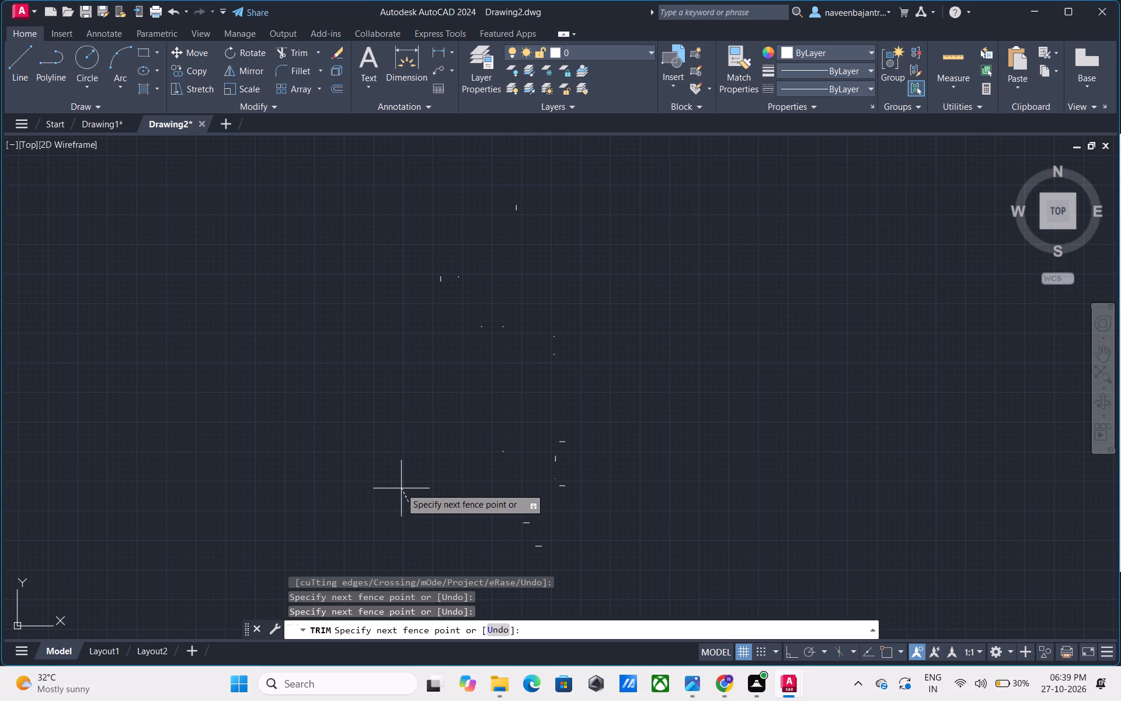
click(400, 487)
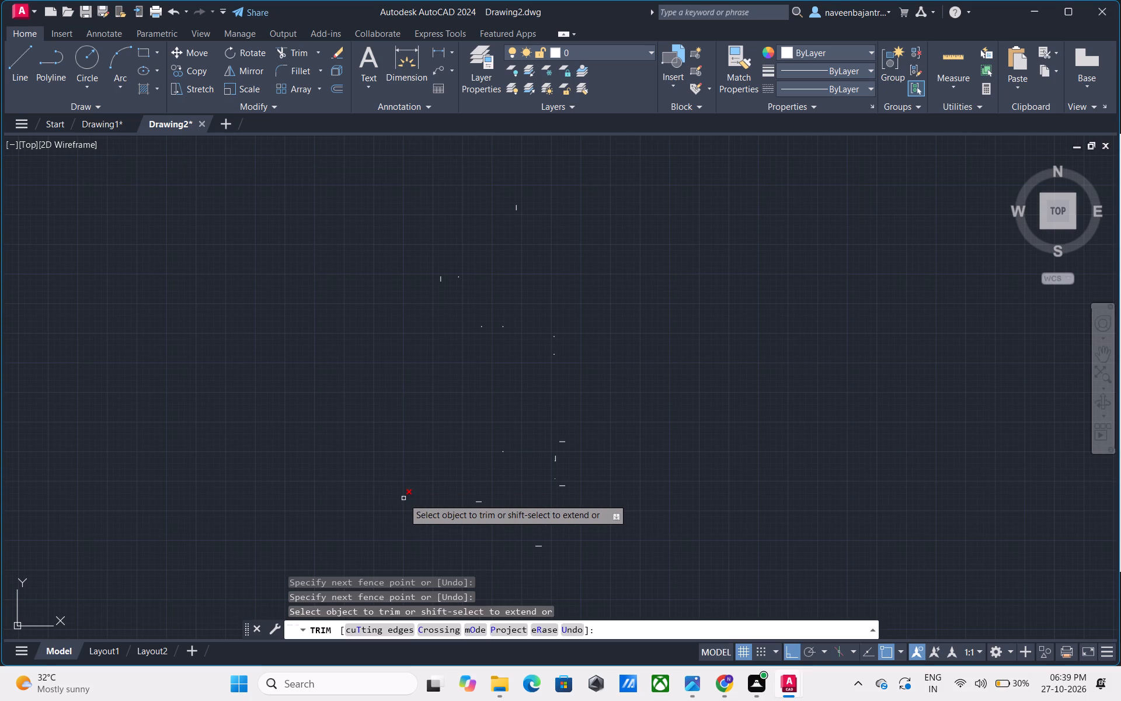
click(403, 499)
click(408, 495)
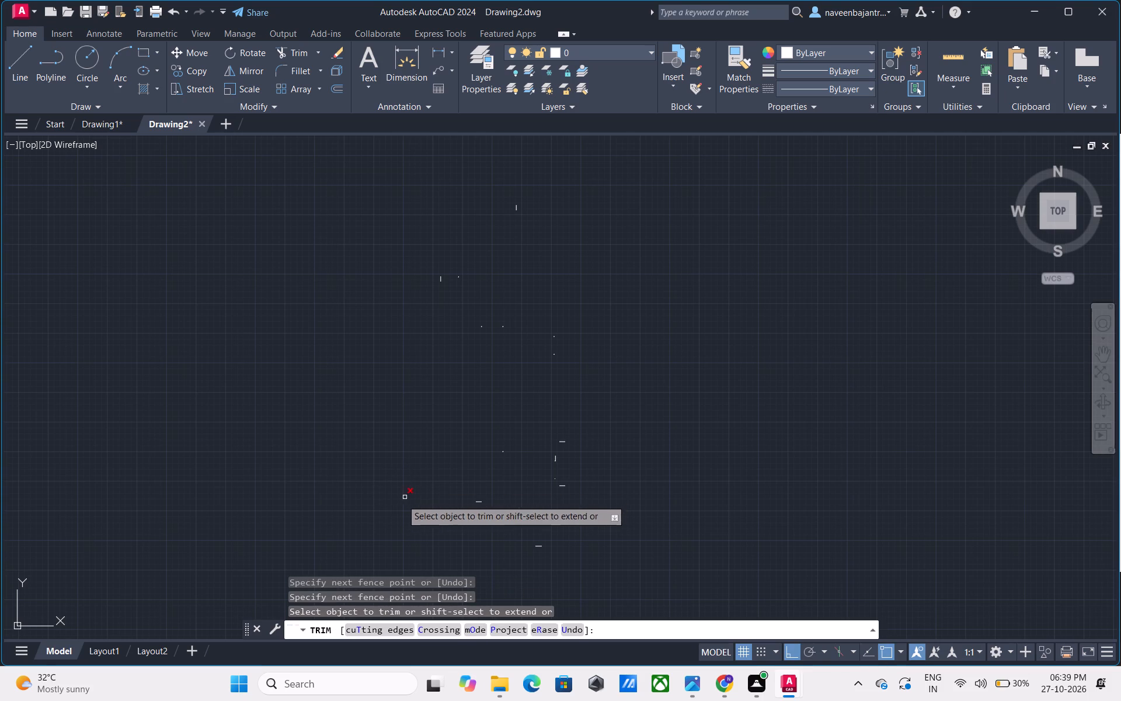
click(479, 502)
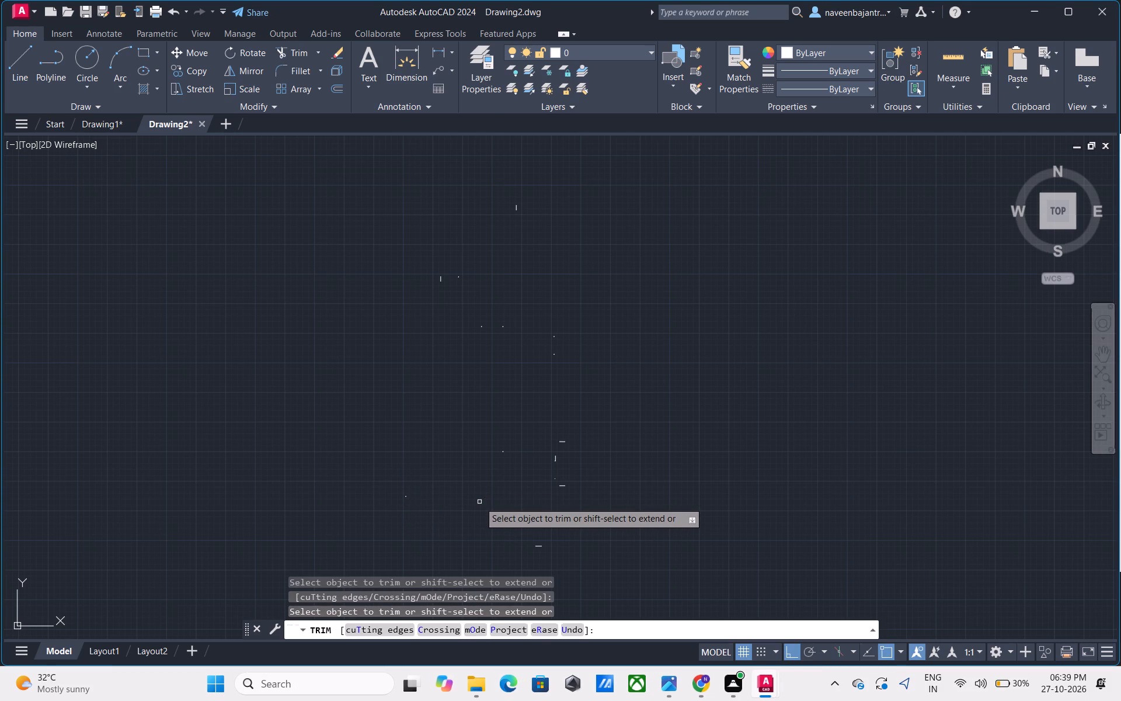
scroll(440, 565, up, 4)
scroll(364, 237, down, 1)
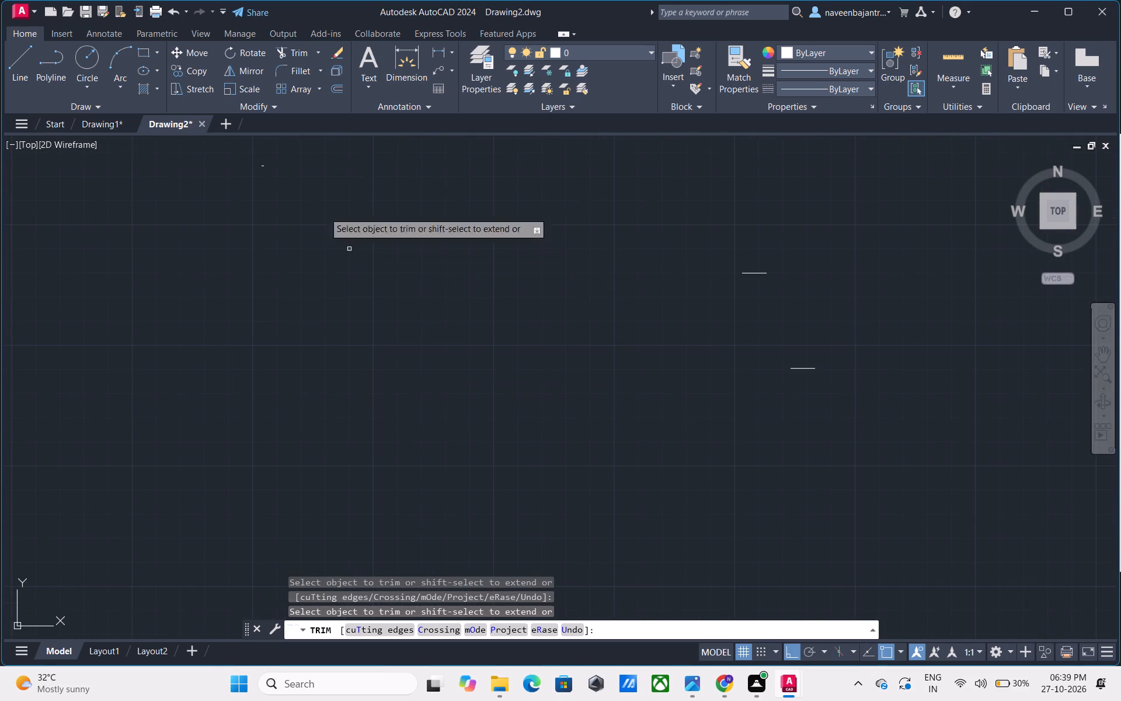
click(264, 166)
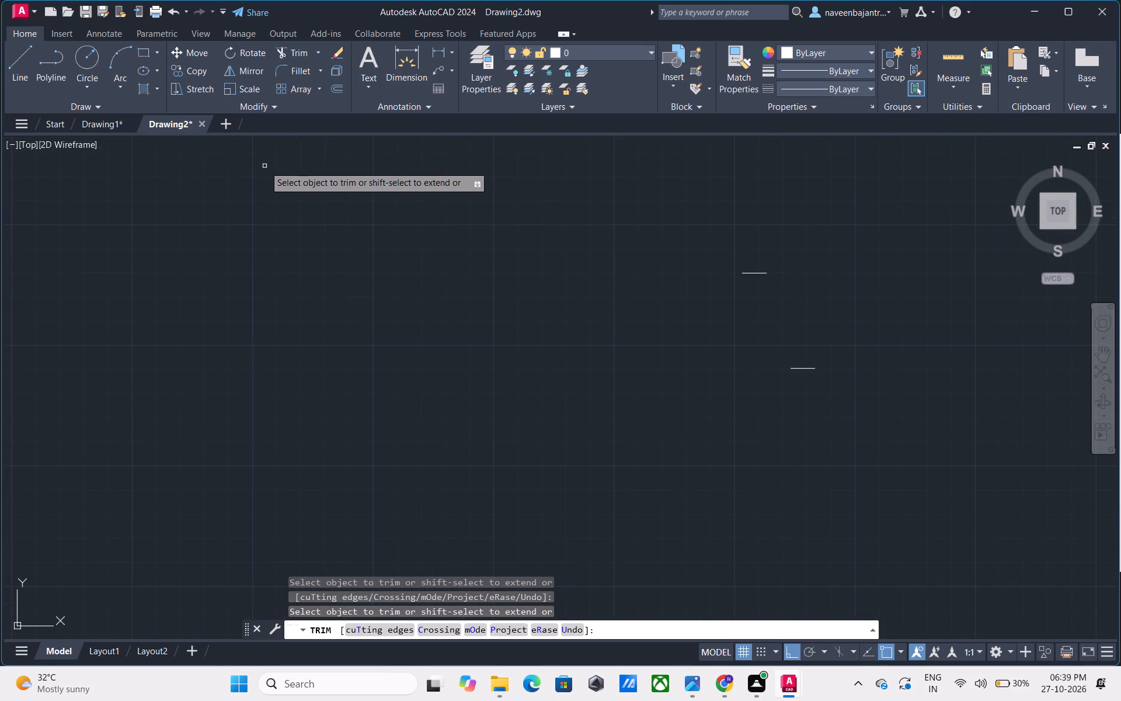
click(800, 368)
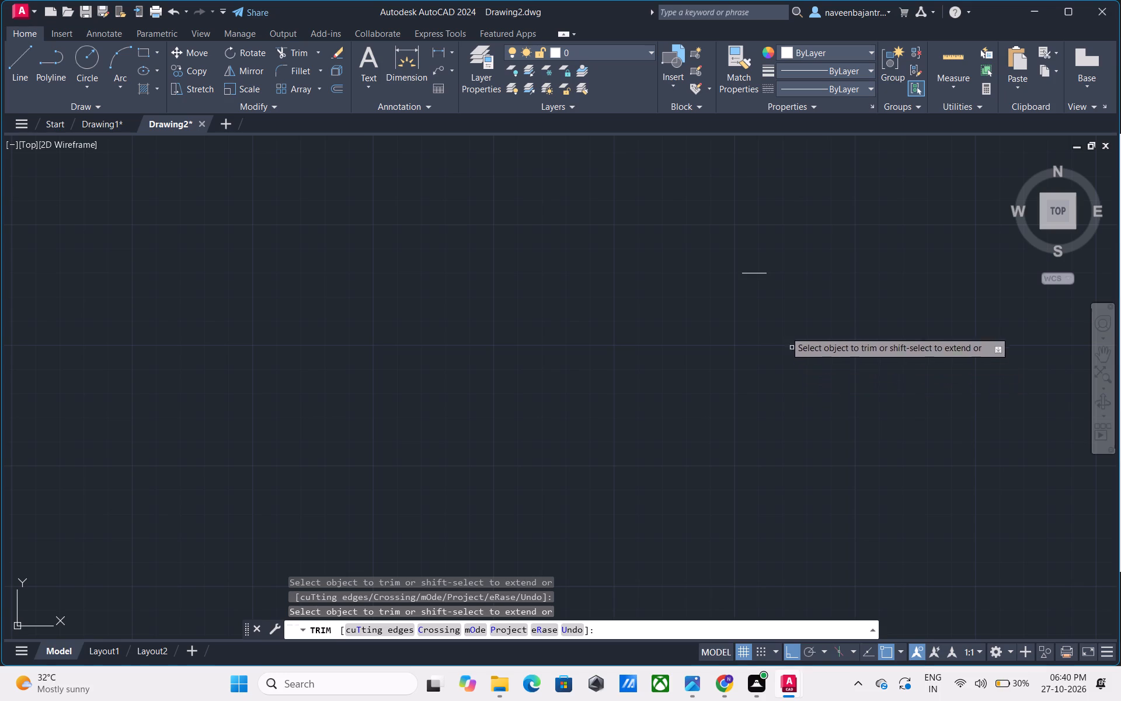
click(760, 275)
Trim away the lower short dash, the speck and the upright stub left near the southern end of the east wall.
scroll(760, 275, down, 3)
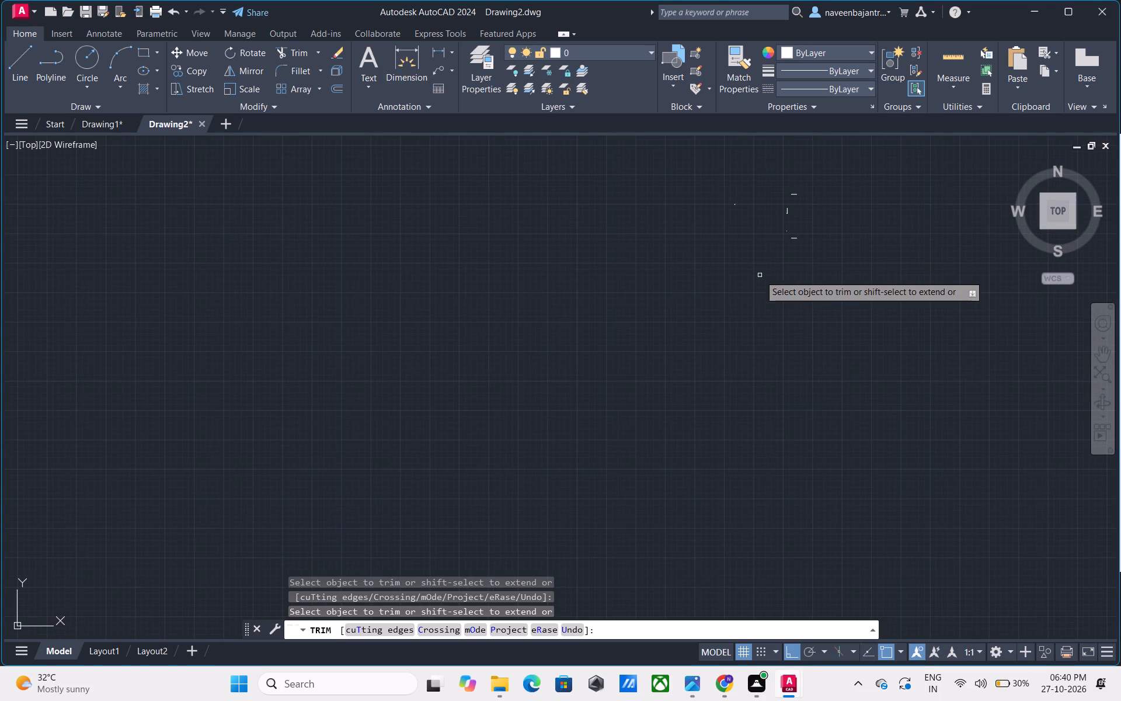
middle_drag(764, 258, 683, 424)
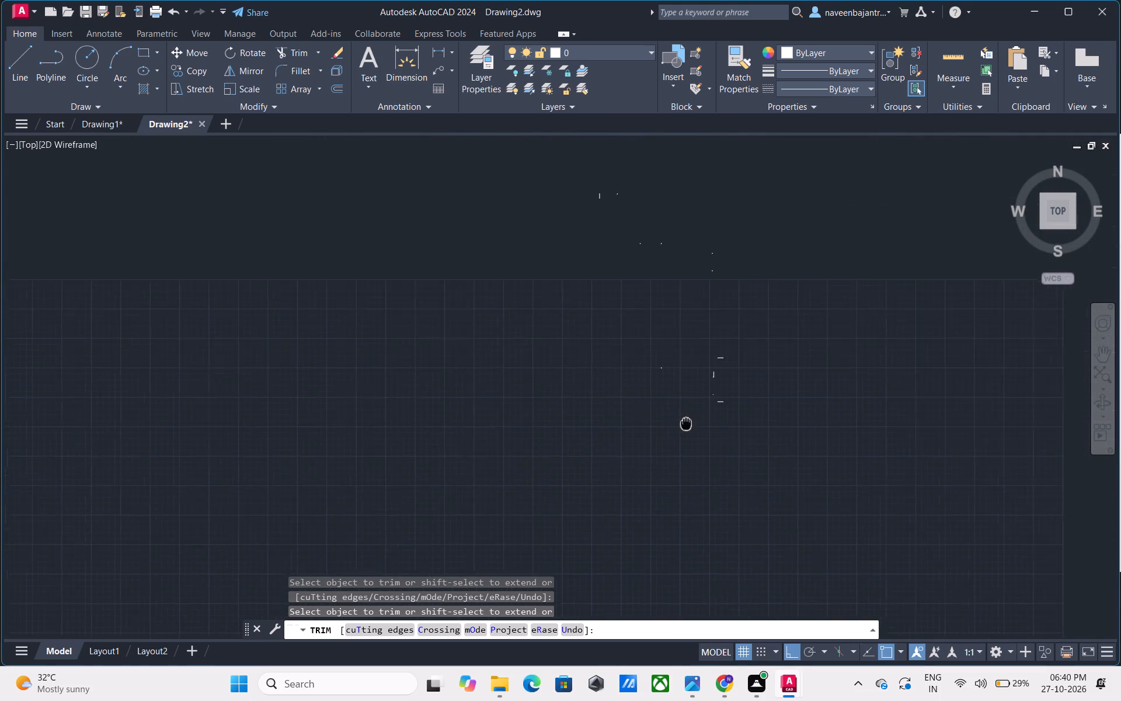
middle_drag(683, 424, 595, 568)
scroll(631, 494, up, 1)
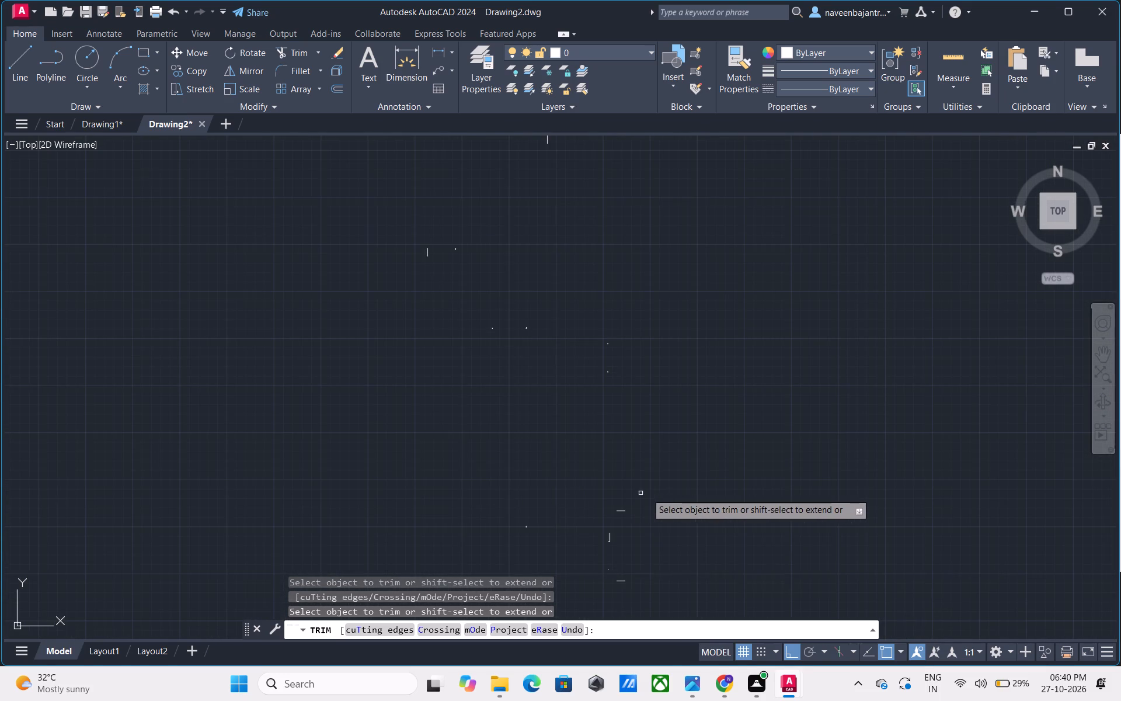
click(623, 581)
click(608, 568)
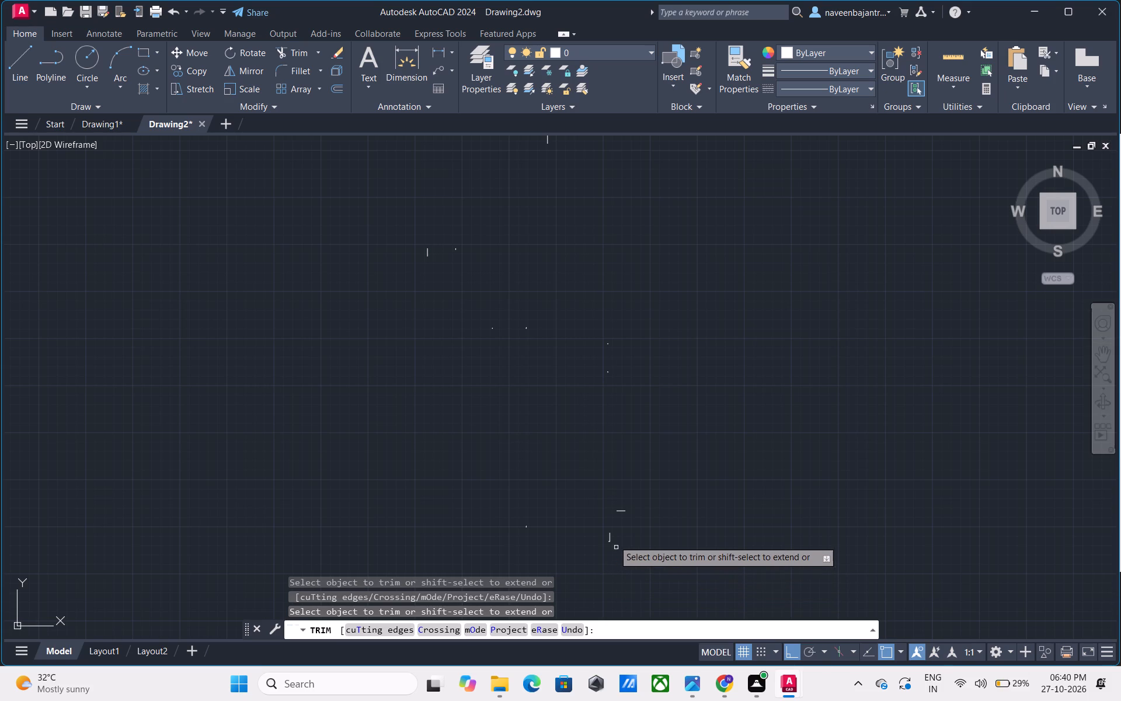
click(611, 536)
click(612, 542)
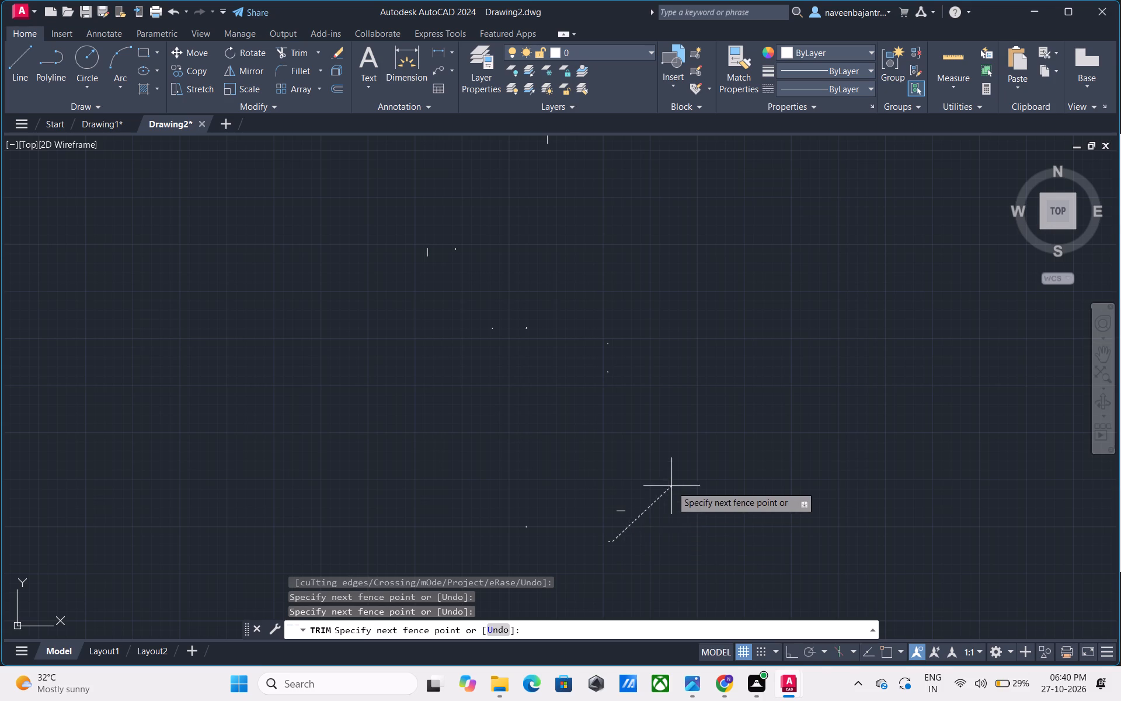
key(Escape)
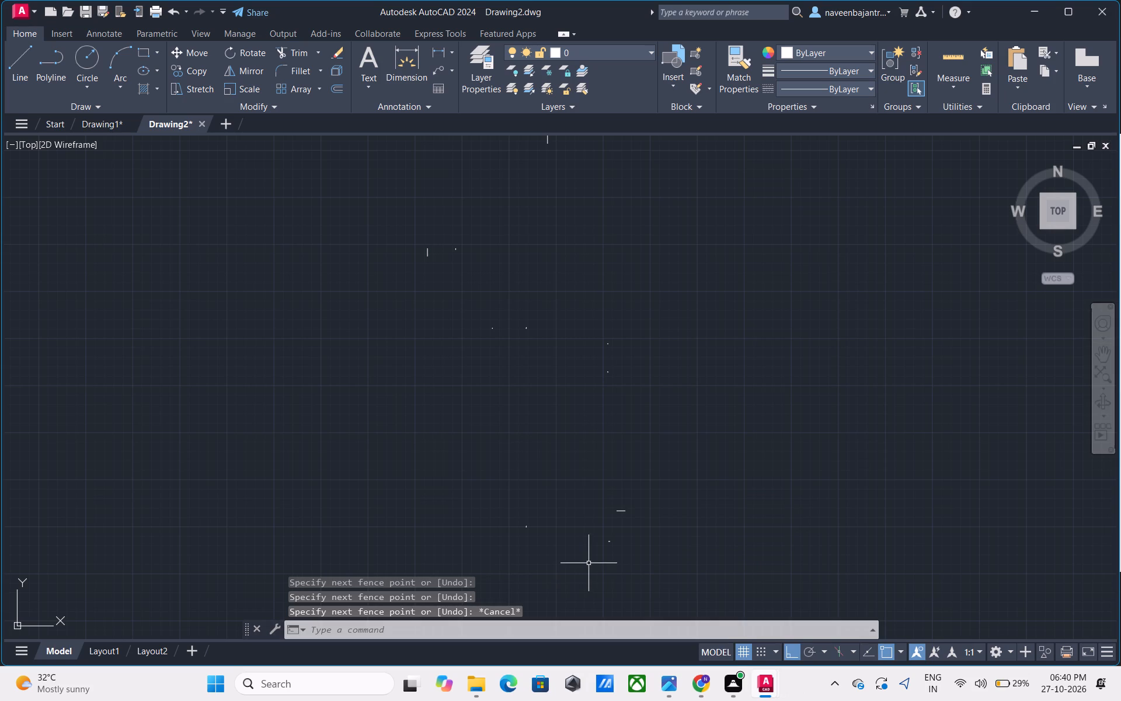
Restart Trim and remove the east stub's remaining speck, the short dash just above it and the isolated speck to their west.
text(TR)
key(space)
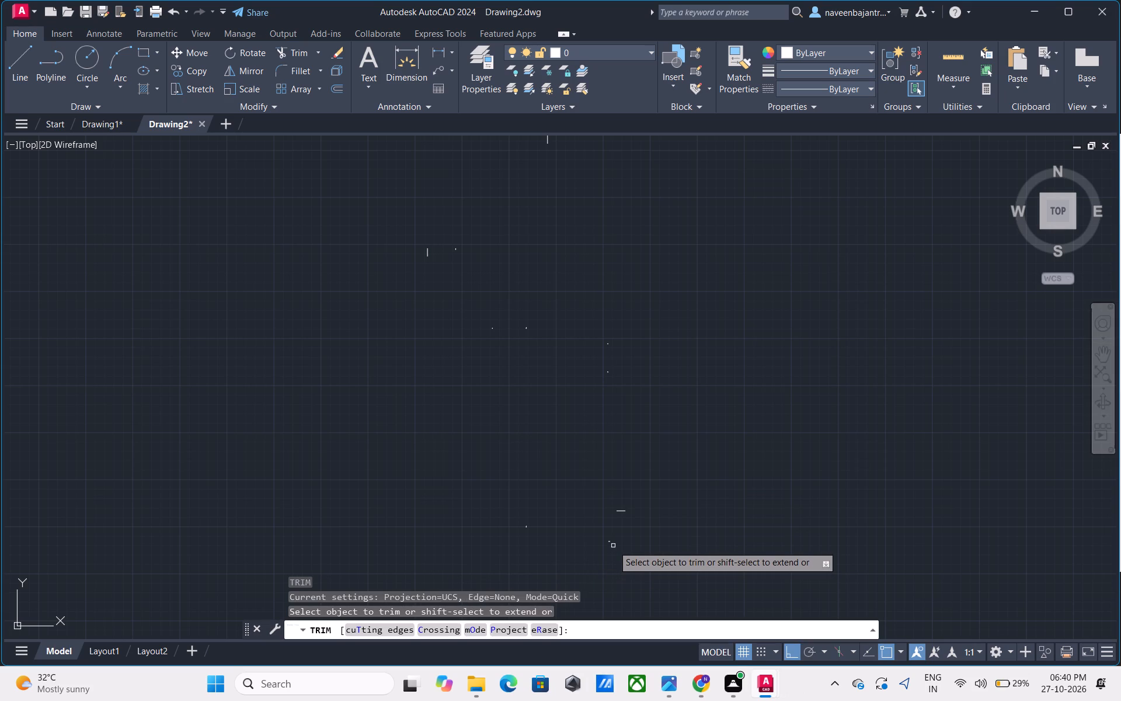
click(608, 543)
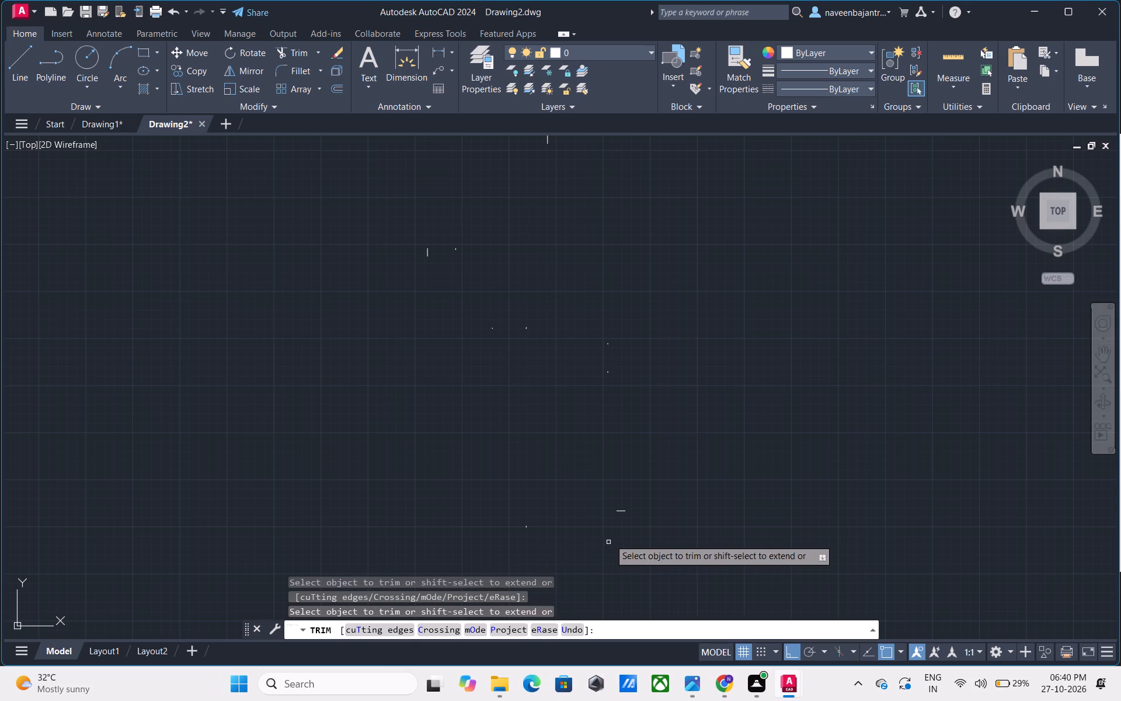
click(621, 511)
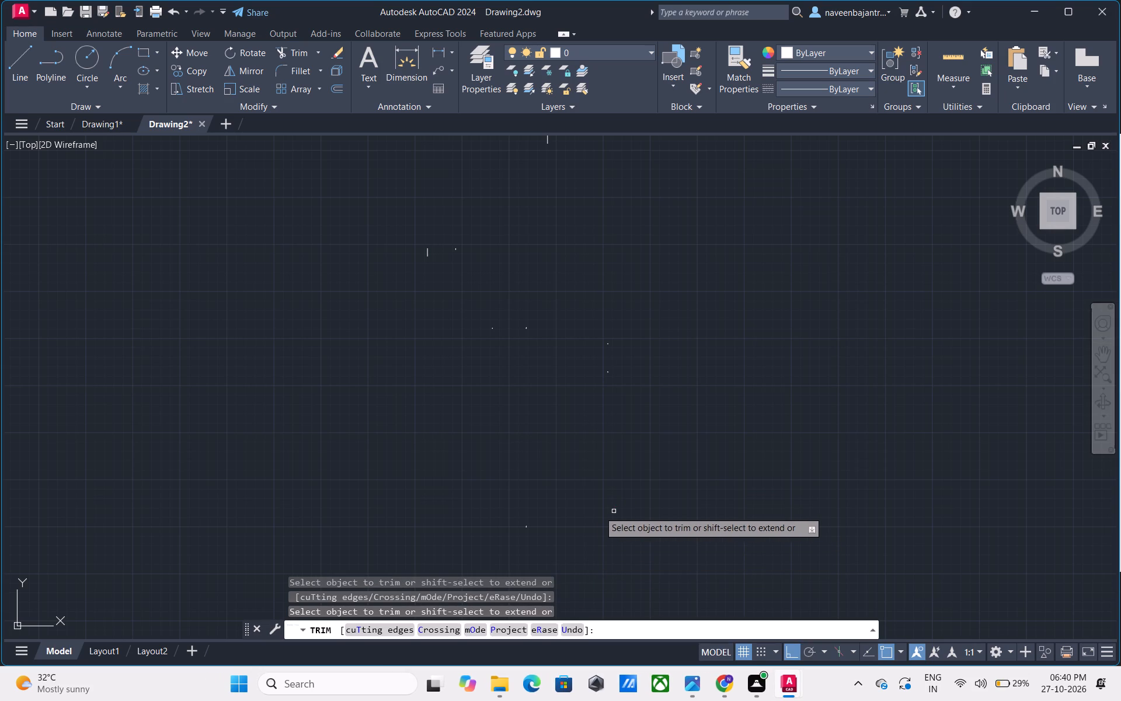
click(528, 525)
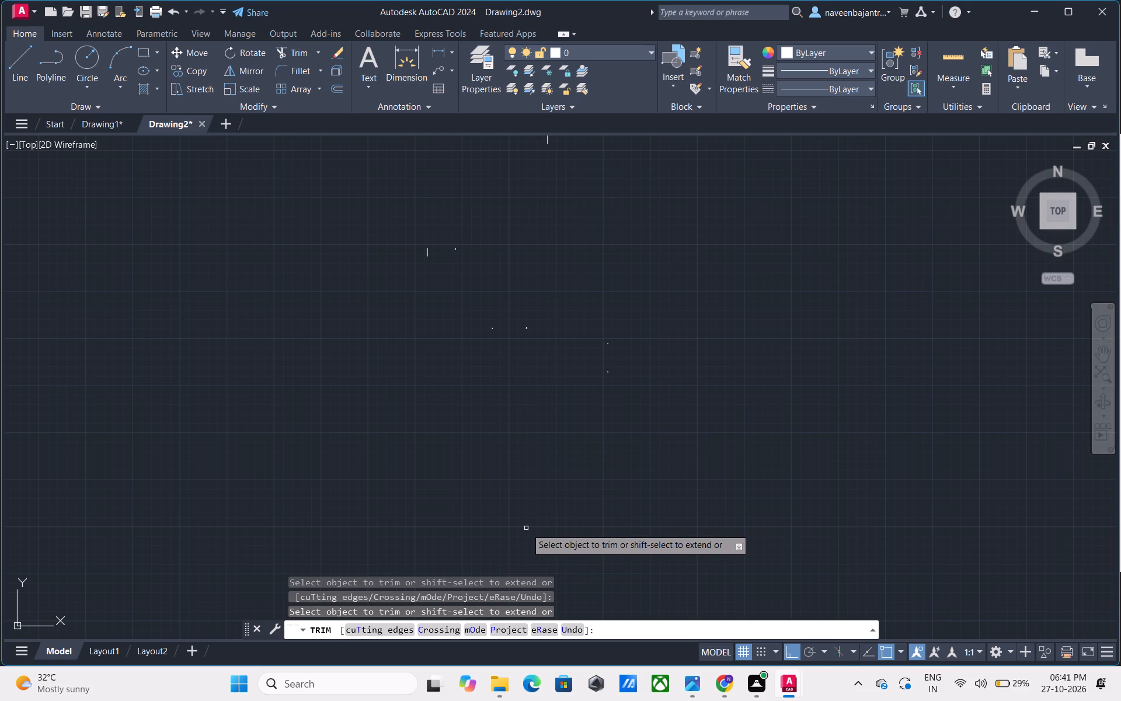
Trim away the isolated southern speck, the two specks on the east side and the two specks near the plan's middle.
click(526, 528)
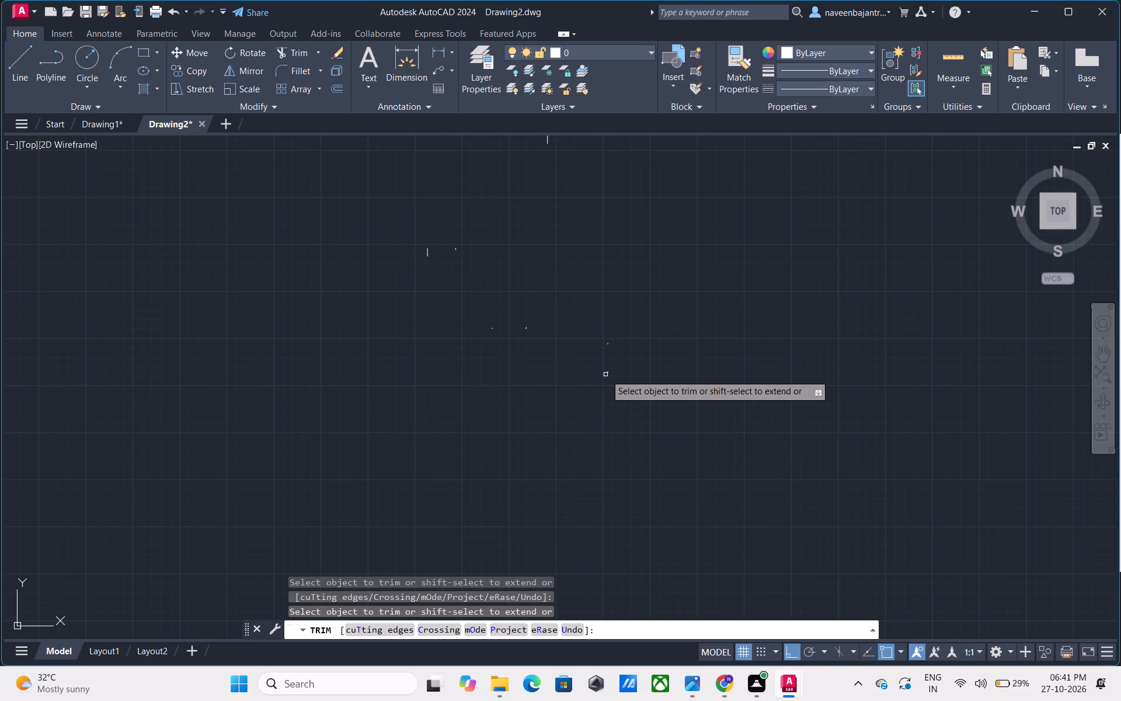
click(607, 373)
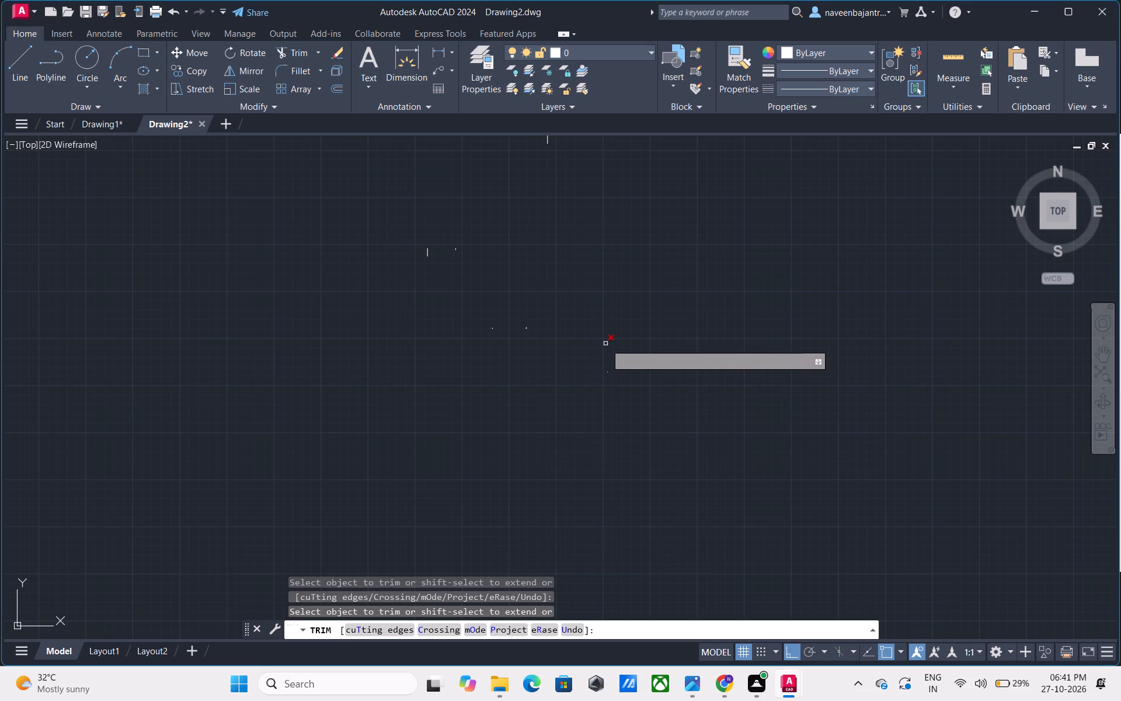
click(606, 343)
click(609, 371)
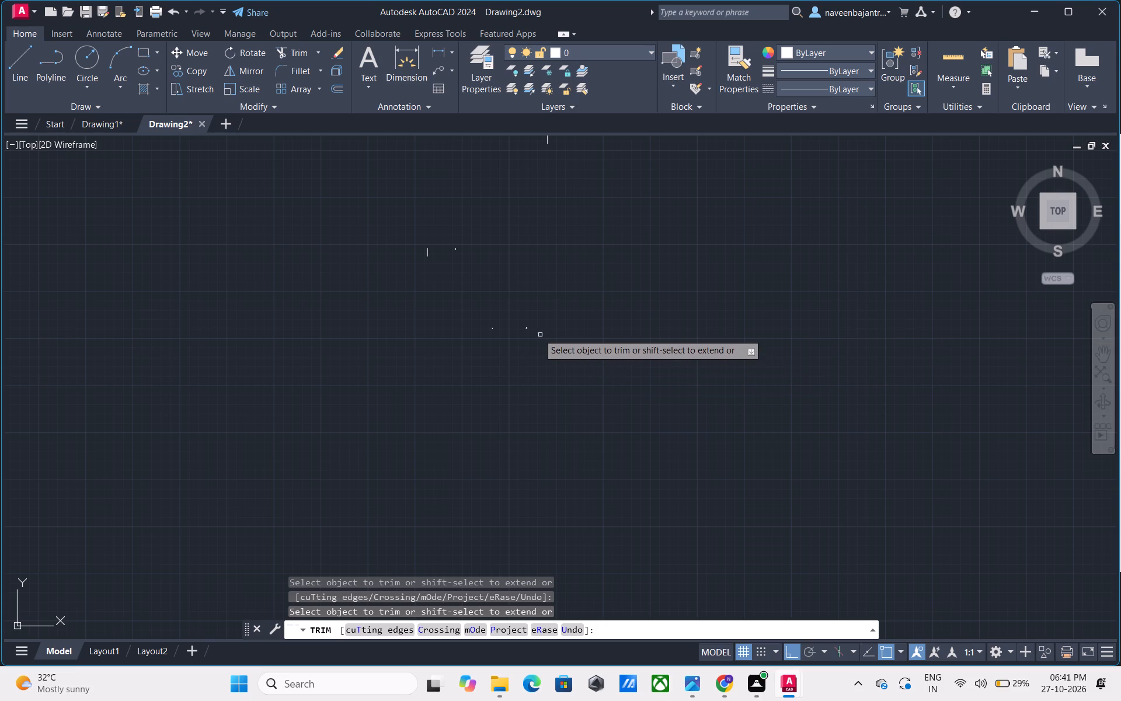
click(527, 328)
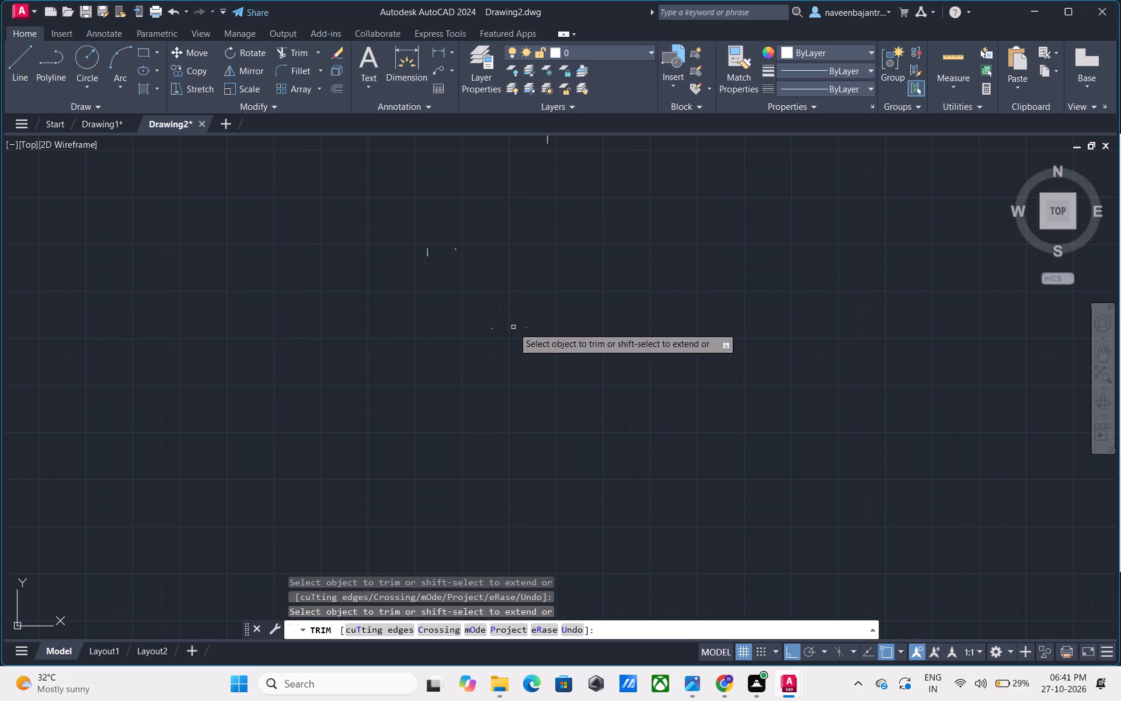
click(527, 329)
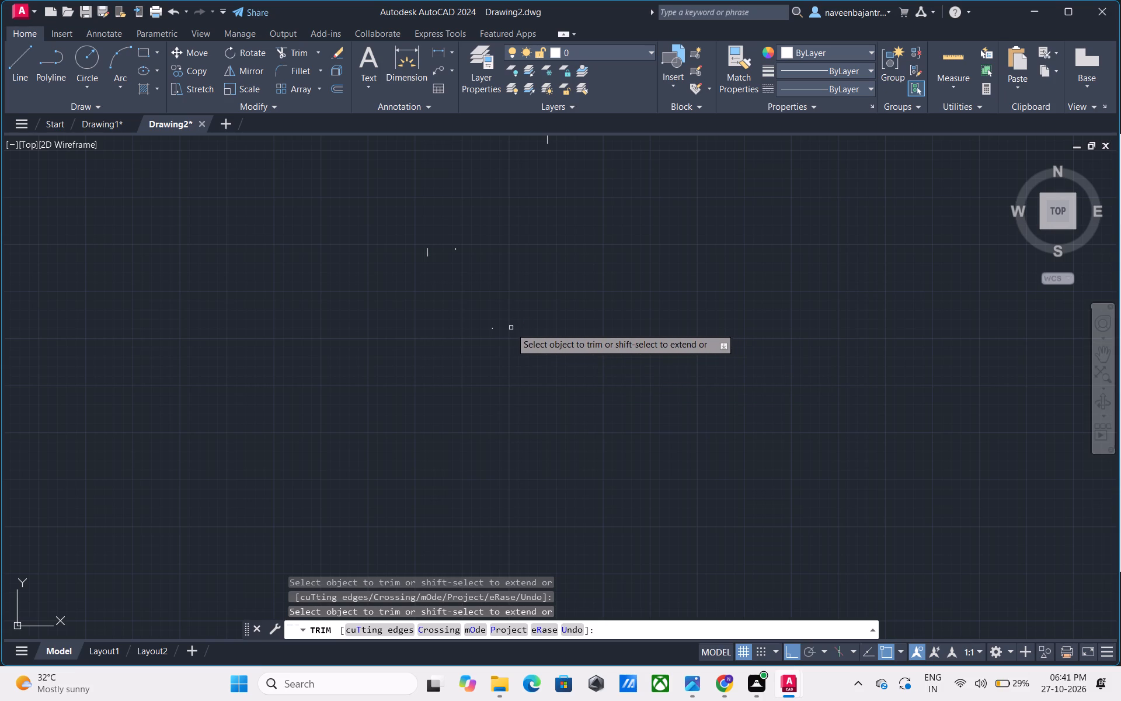
click(492, 329)
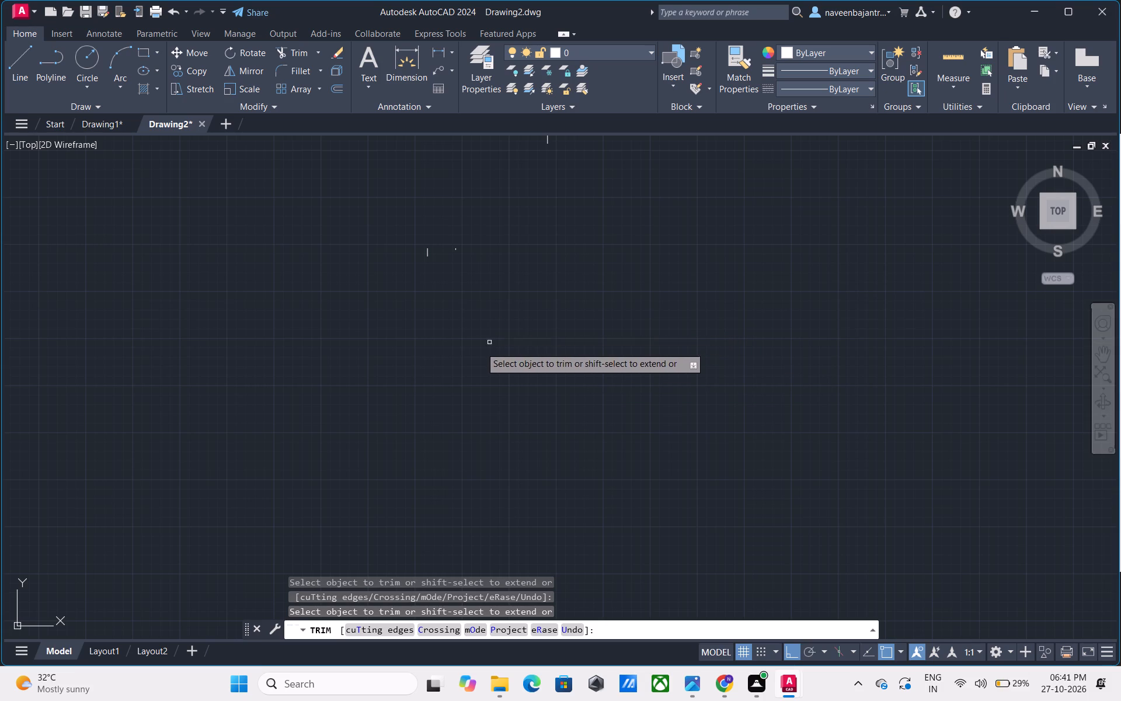
Trim away the western upright dash, the speck just east of it and the last upright dash to the north.
middle_drag(447, 239, 443, 306)
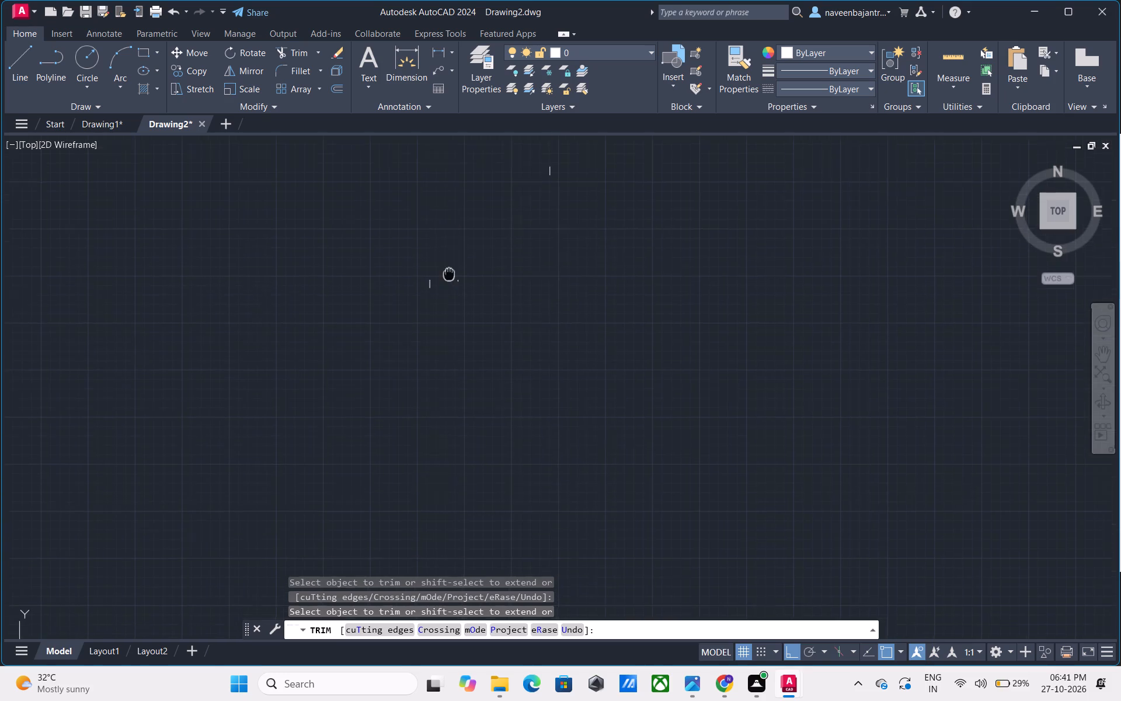
middle_drag(443, 306, 434, 371)
click(413, 383)
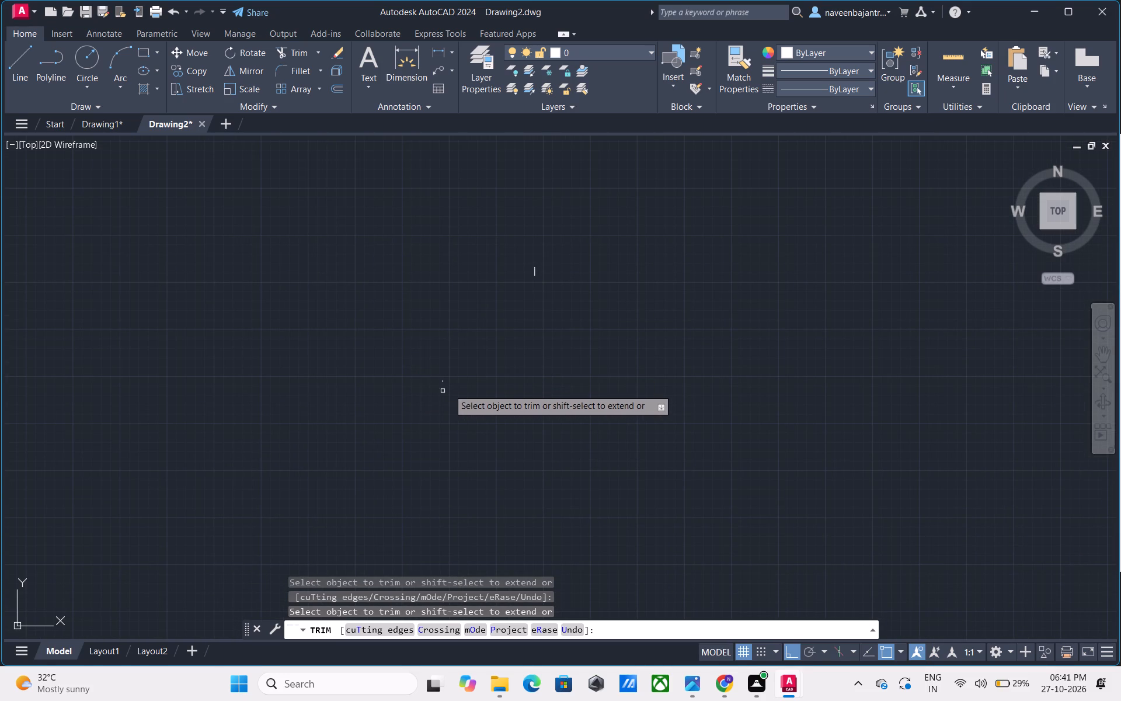
click(444, 384)
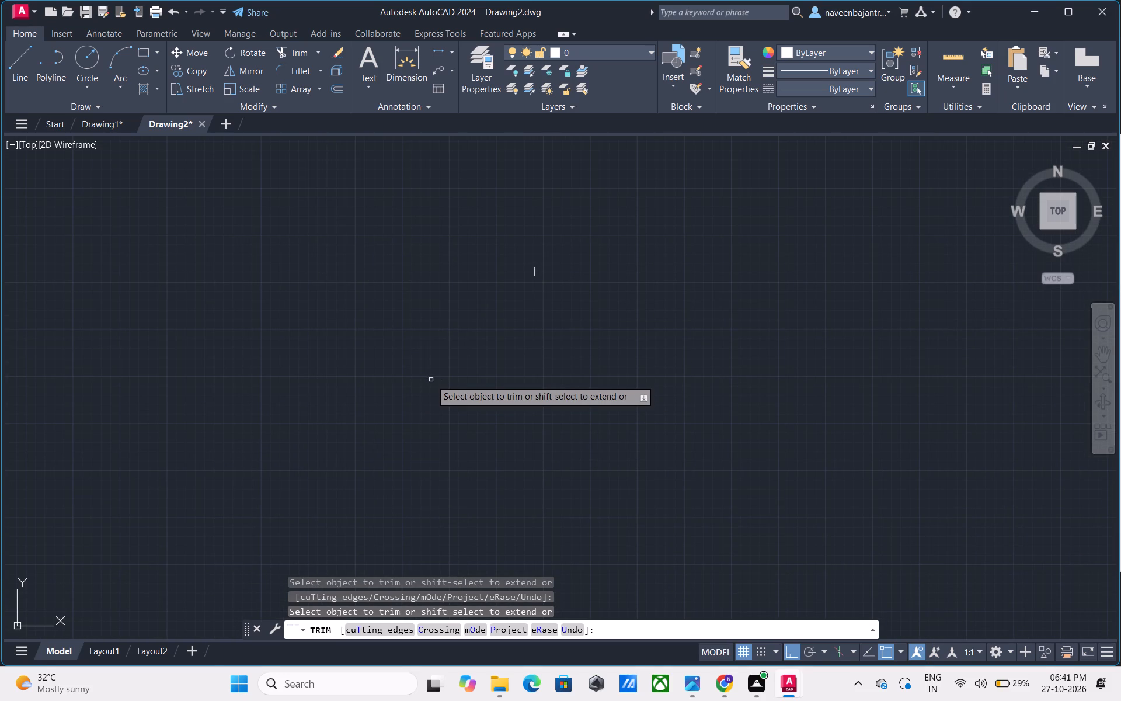
click(441, 382)
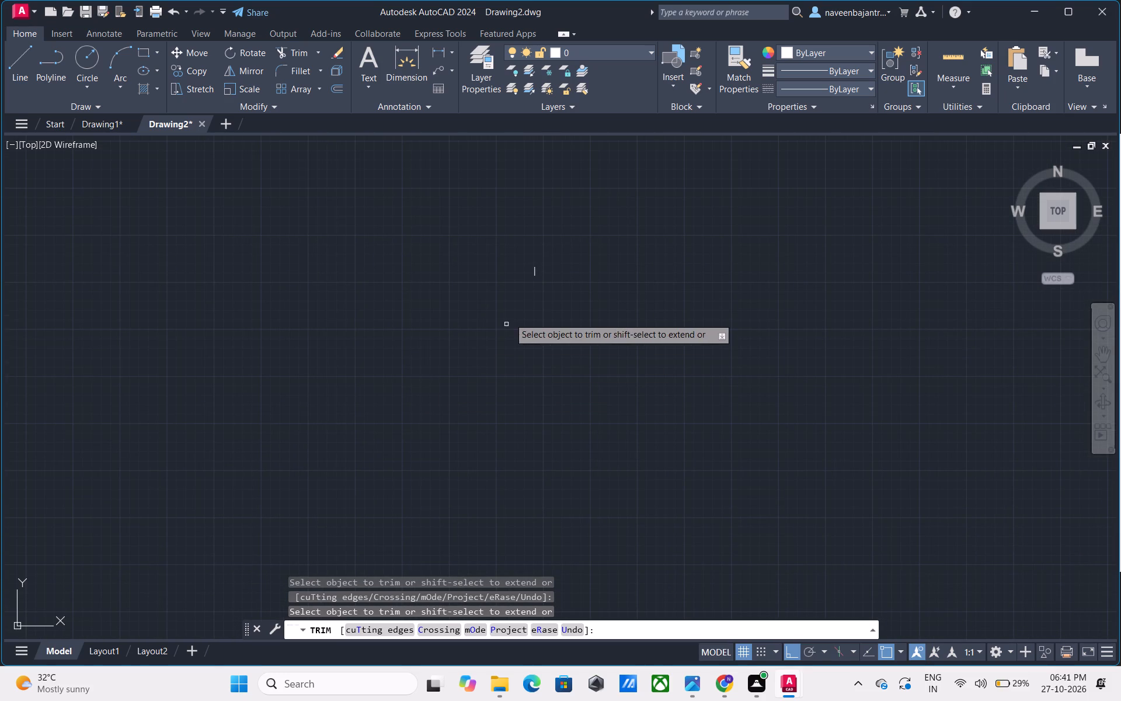
click(535, 273)
On an intact unhatched plan copy, trim the short wall lines between the southeast small room's door and east wall, plus the door leaf's end line.
scroll(517, 316, down, 4)
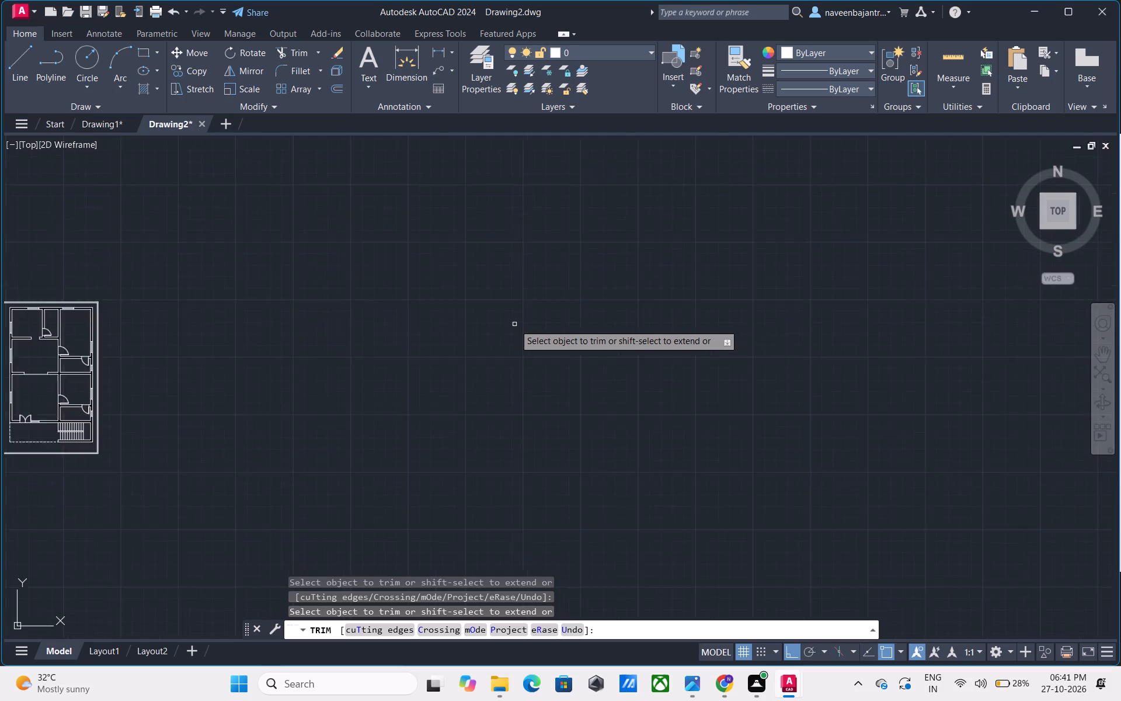
scroll(514, 324, down, 2)
scroll(715, 331, up, 1)
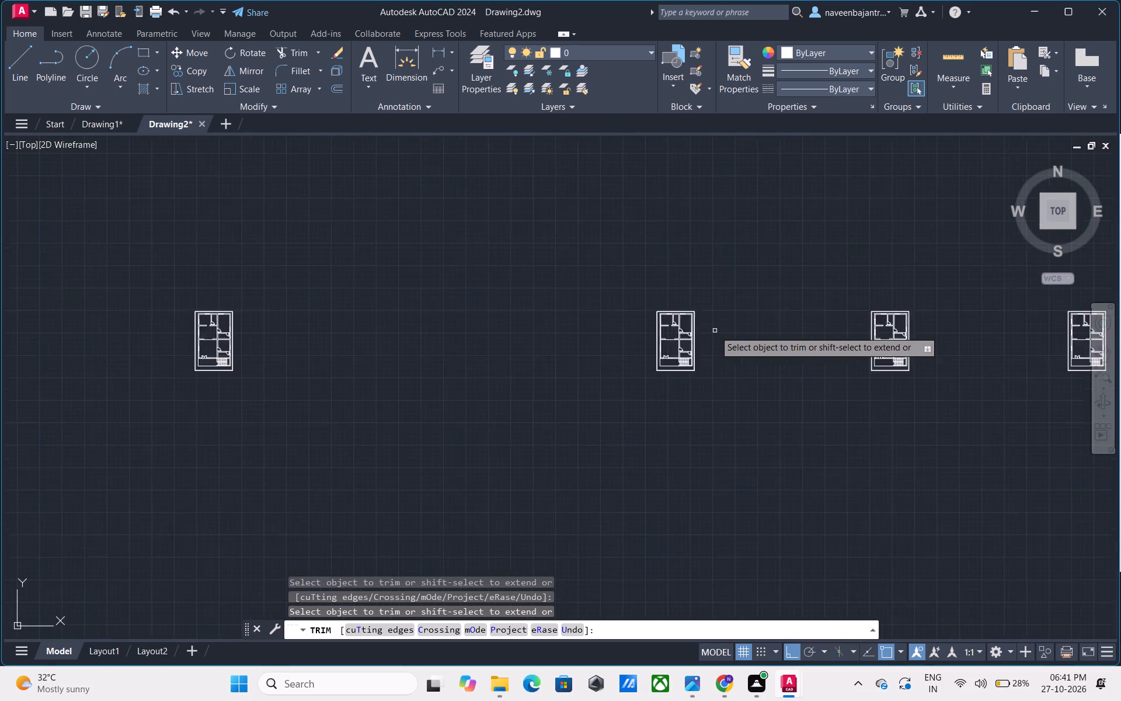
scroll(715, 331, up, 3)
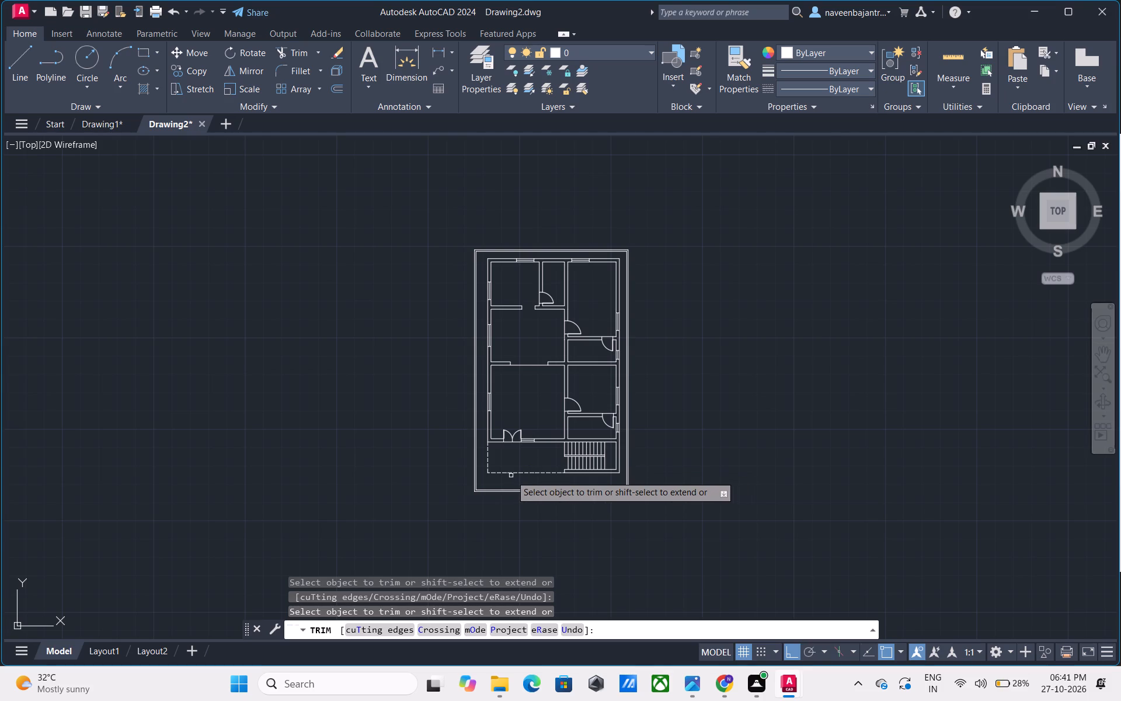
scroll(511, 476, up, 1)
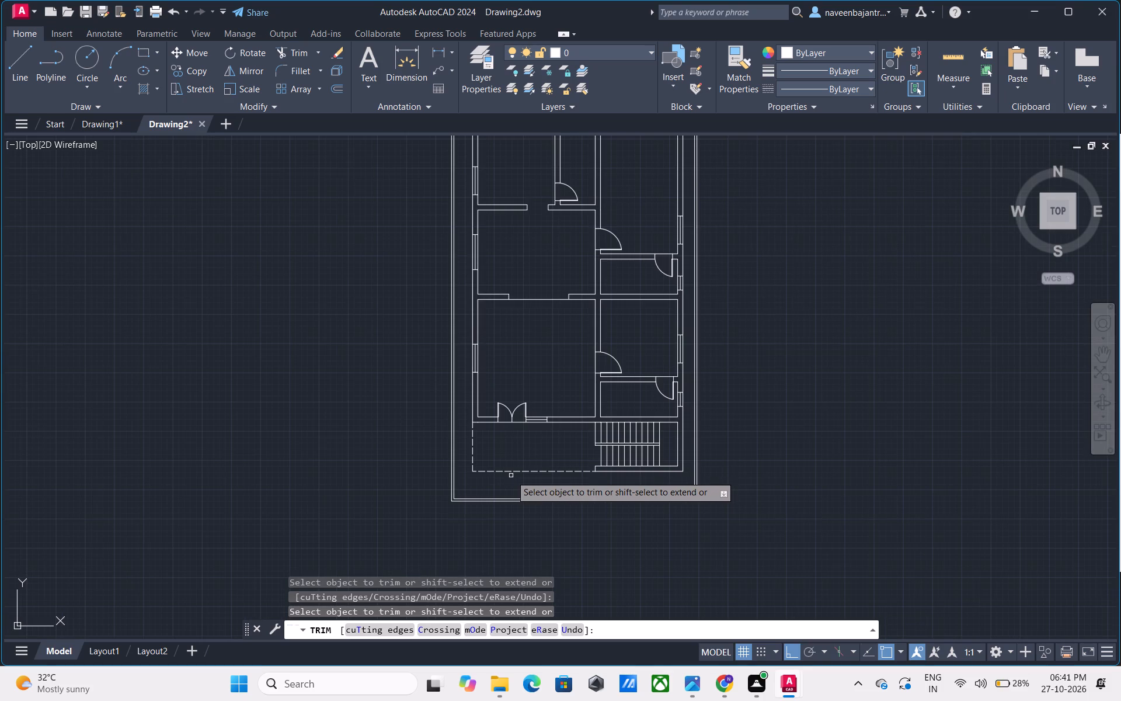
scroll(524, 470, down, 1)
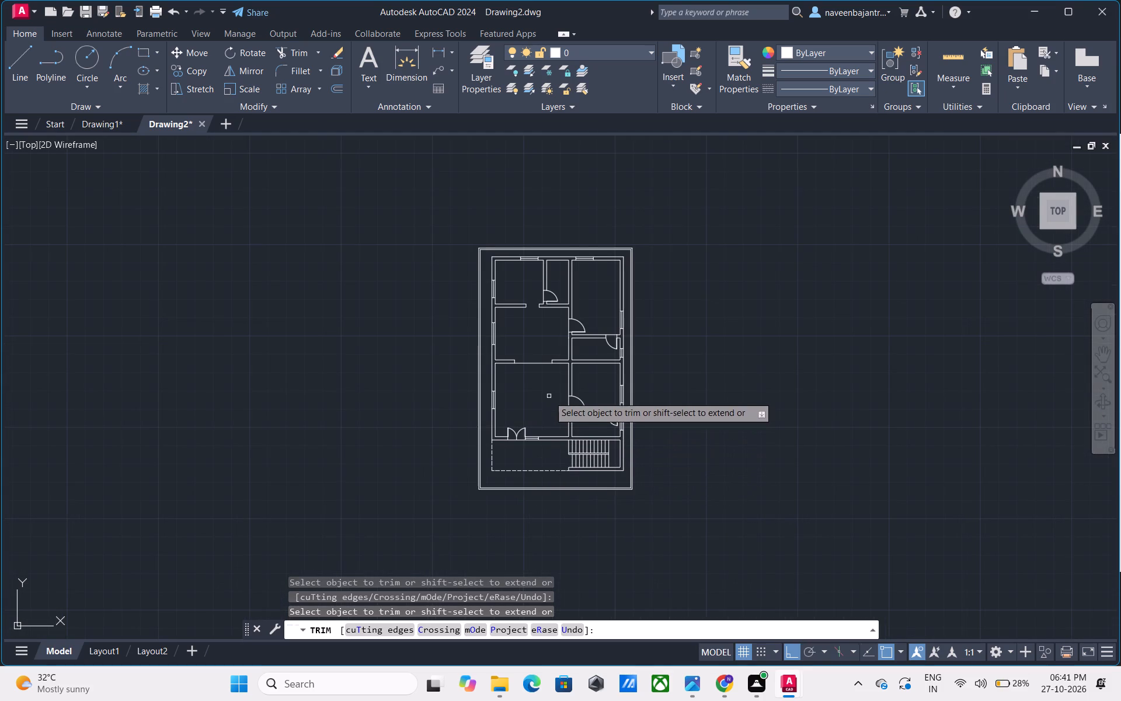
middle_drag(549, 395, 555, 419)
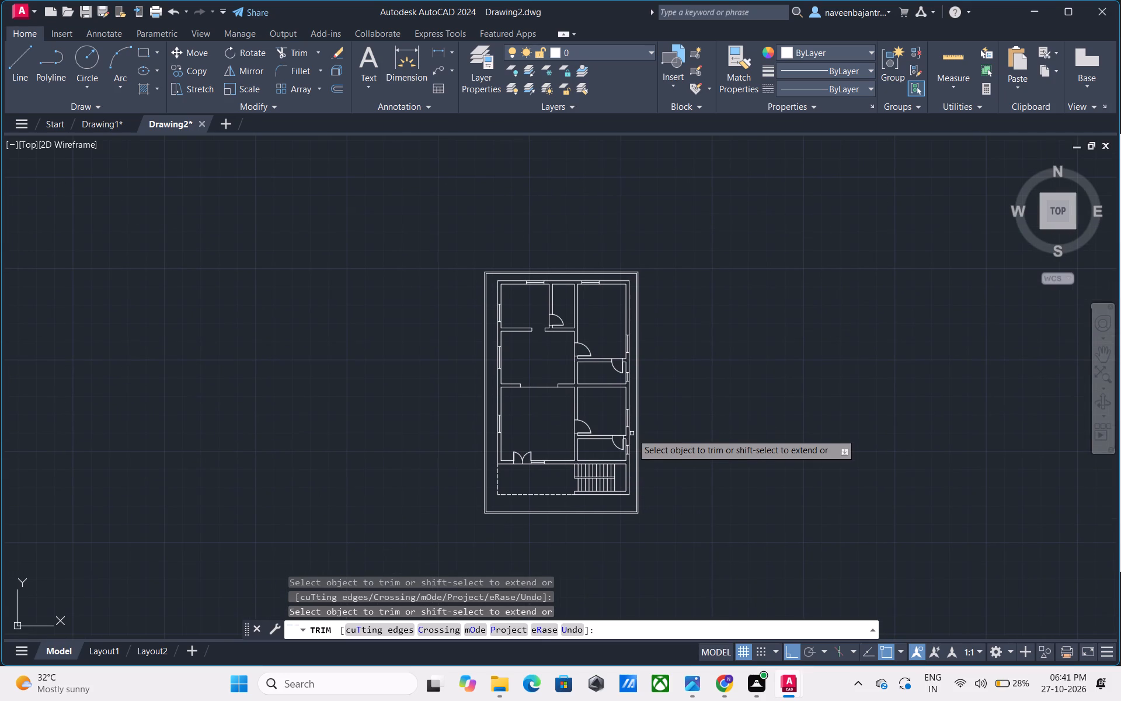
scroll(632, 433, up, 3)
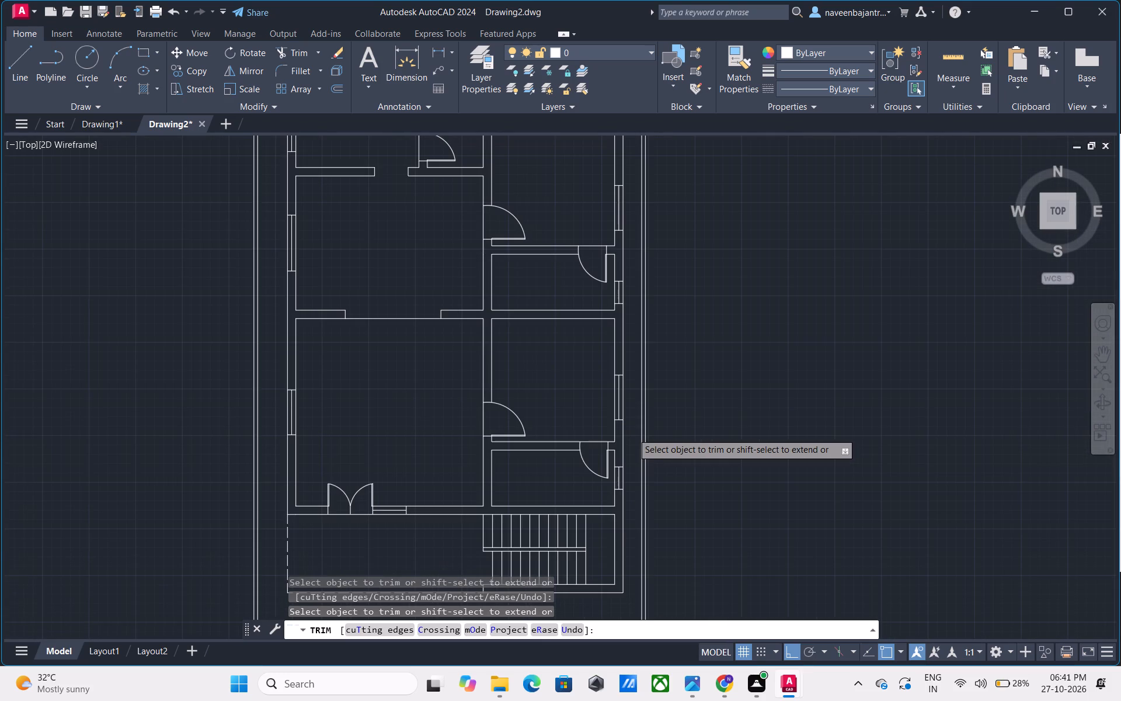
scroll(632, 433, up, 1)
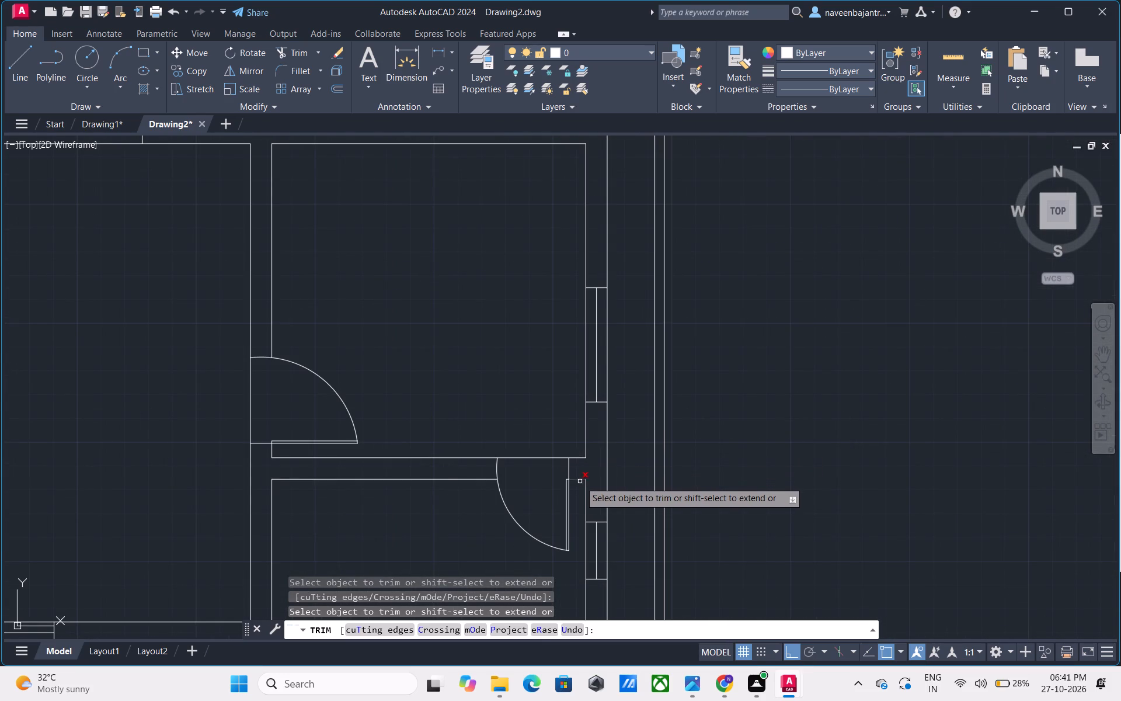
click(580, 481)
click(578, 459)
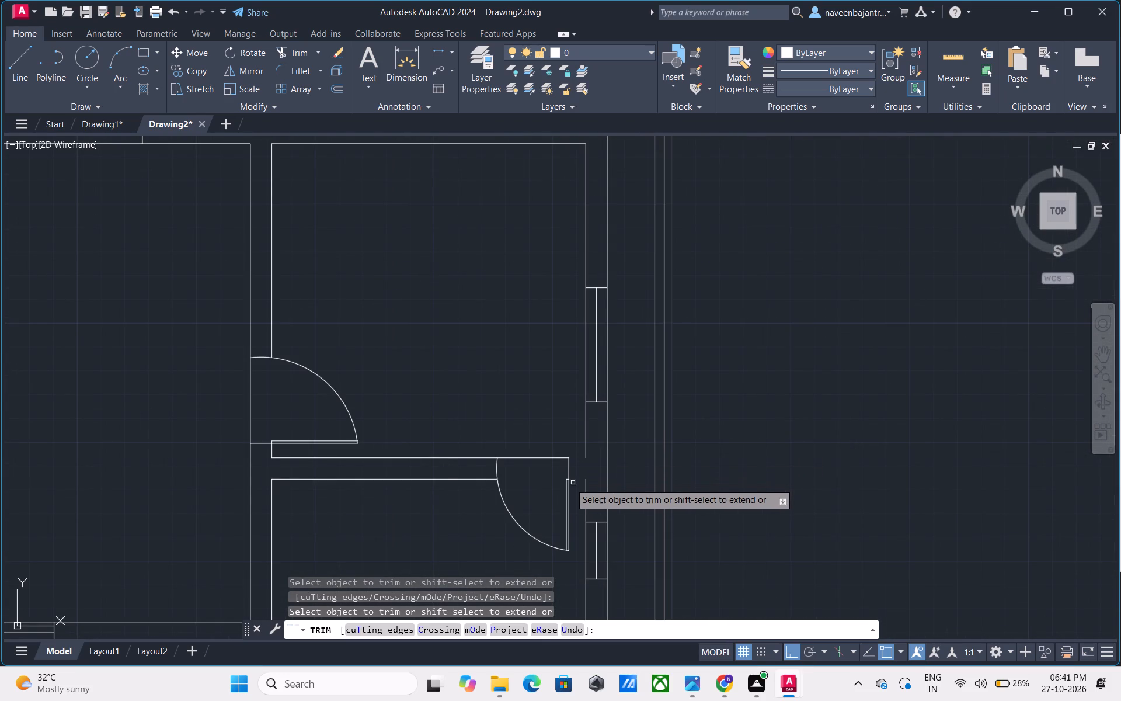
scroll(568, 483, up, 4)
click(568, 460)
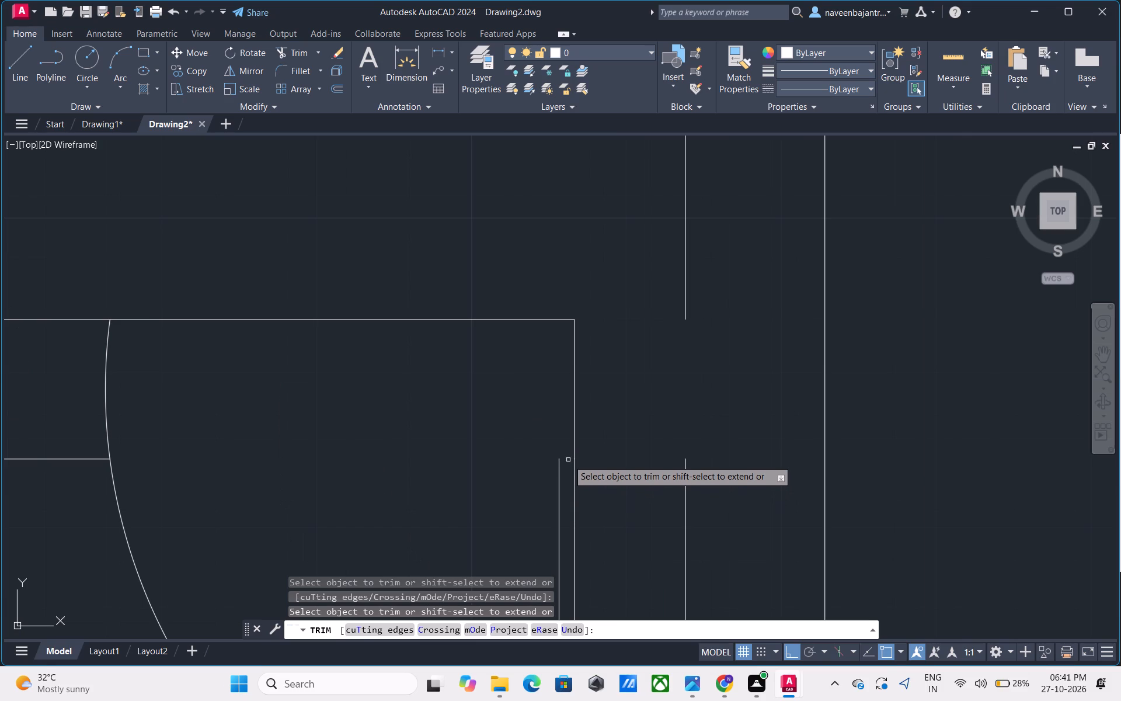
Trim both segments of the wall-end line beside the hinge of the southeast room's door, just north of the small room.
scroll(568, 460, down, 7)
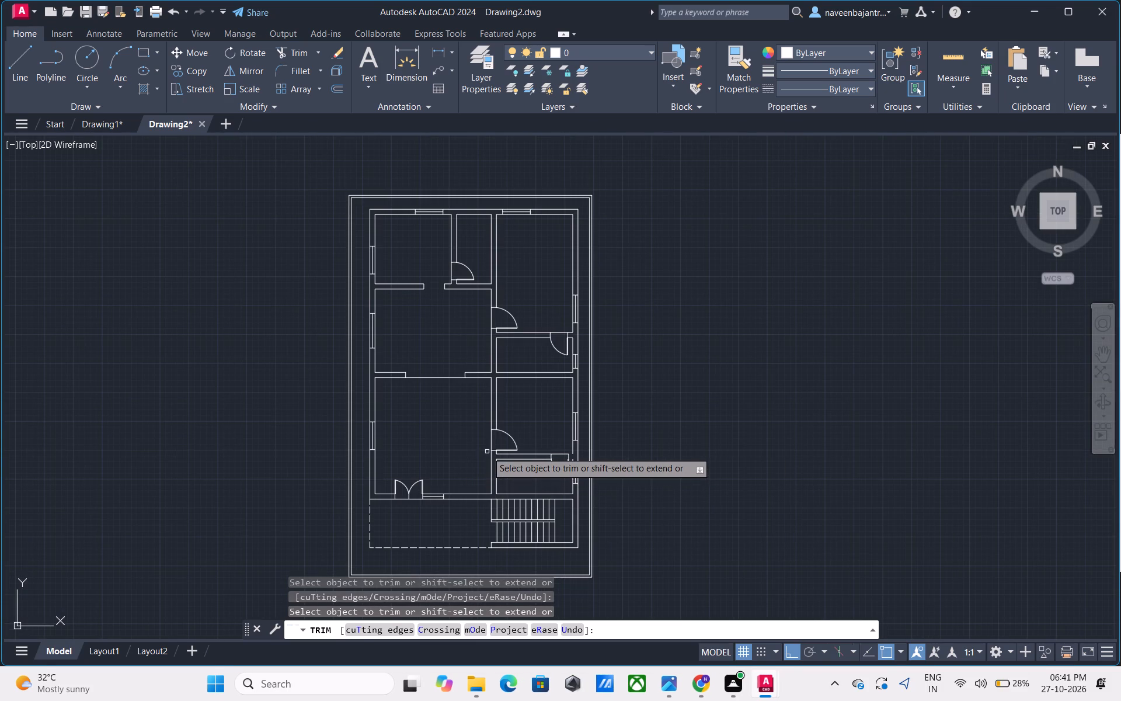
scroll(487, 452, up, 6)
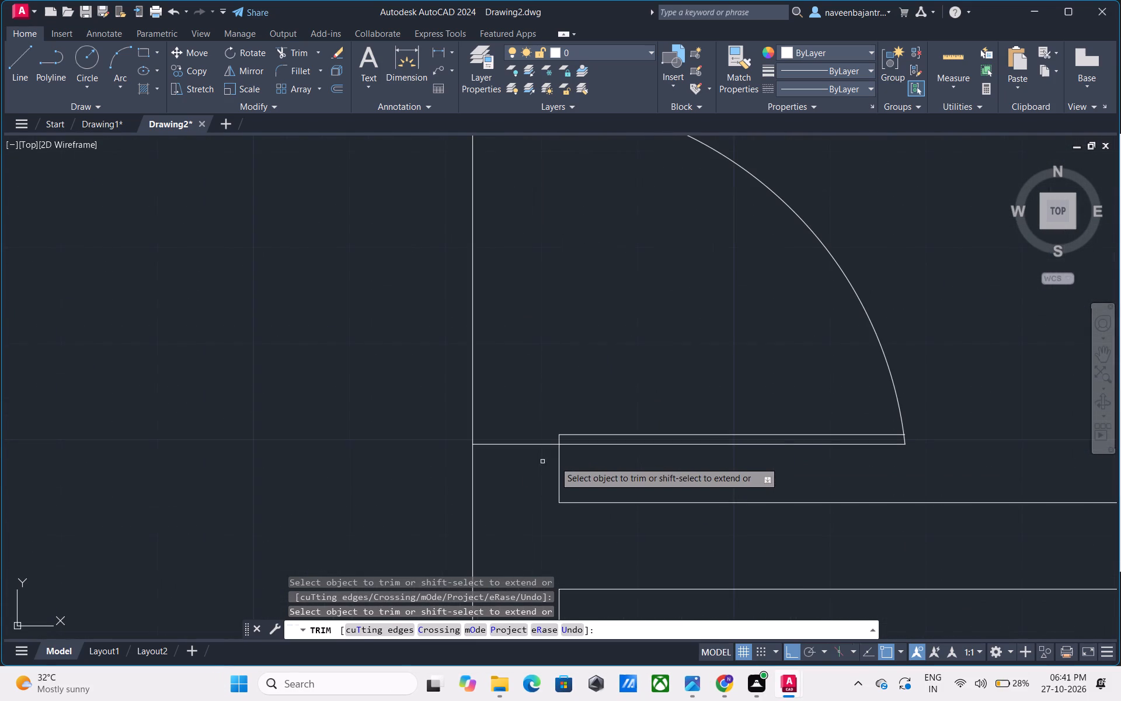
click(558, 438)
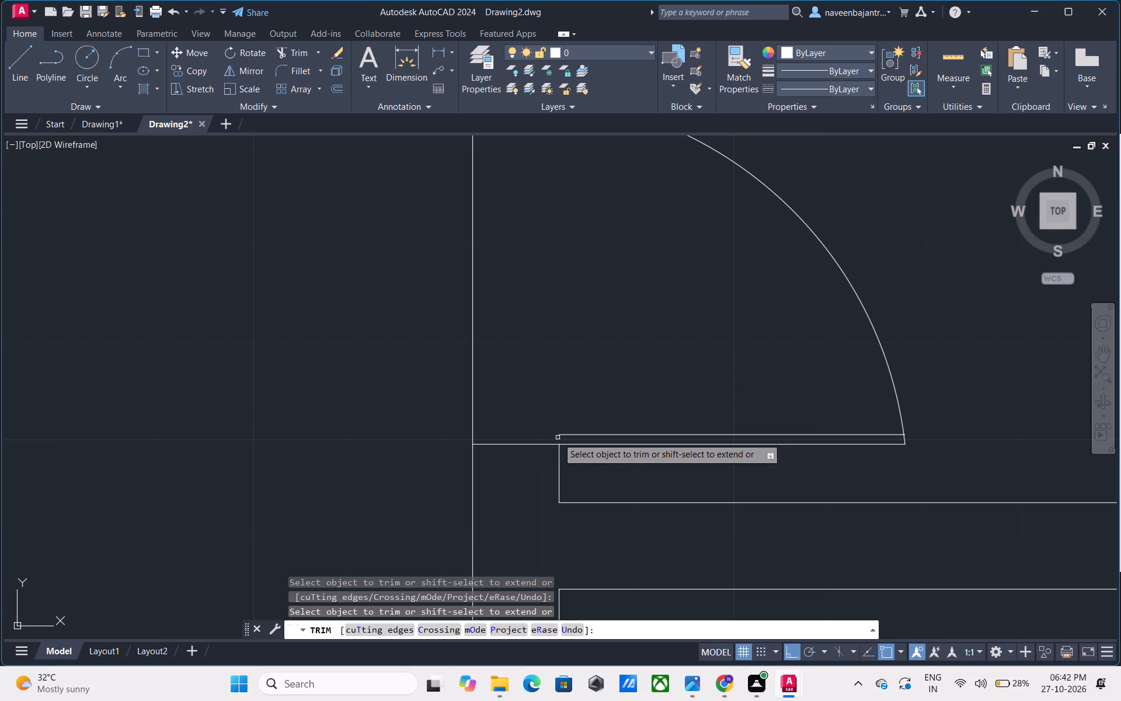
click(559, 469)
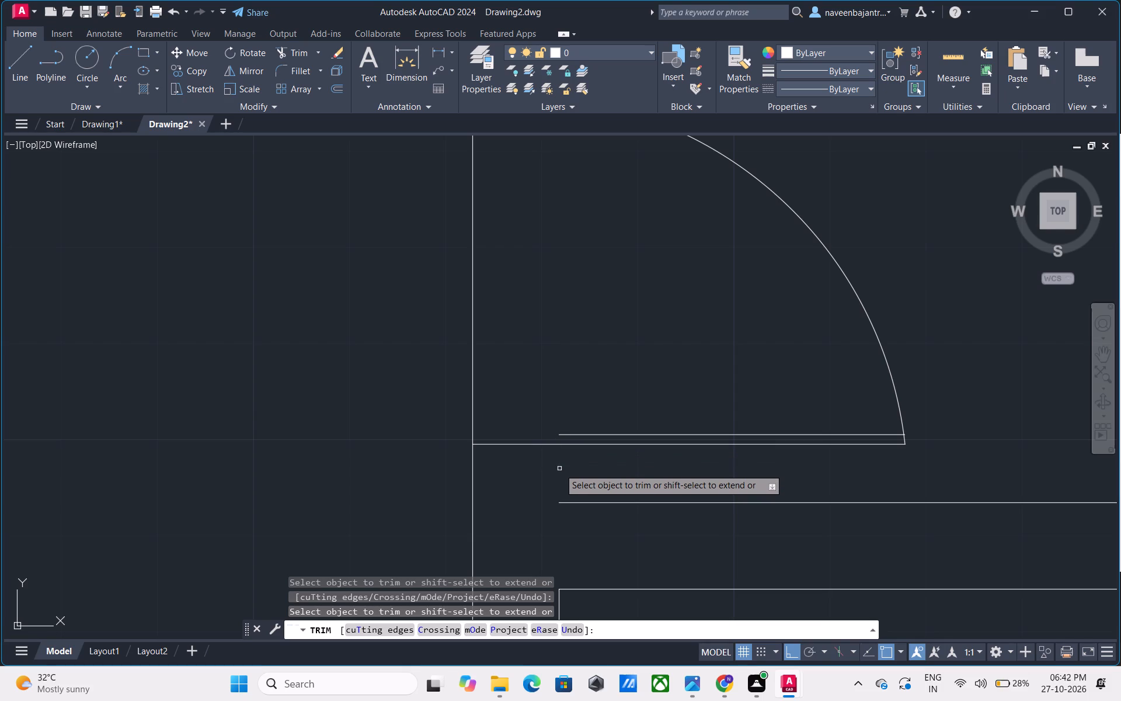
scroll(559, 469, down, 5)
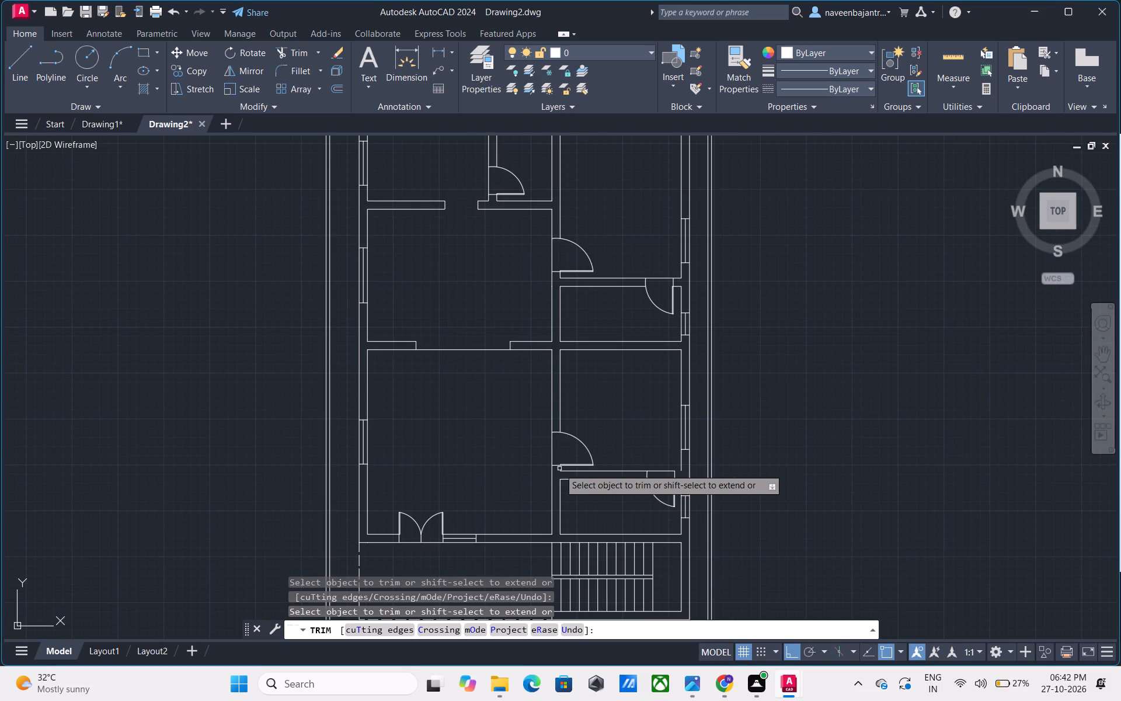
scroll(559, 469, down, 1)
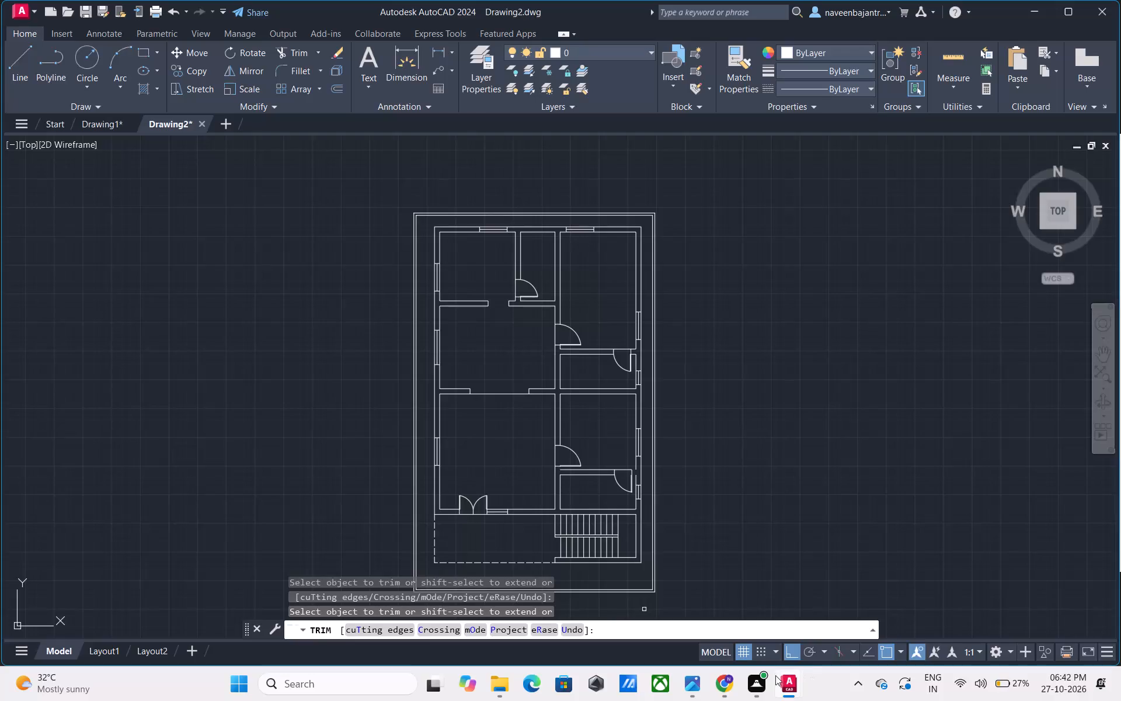
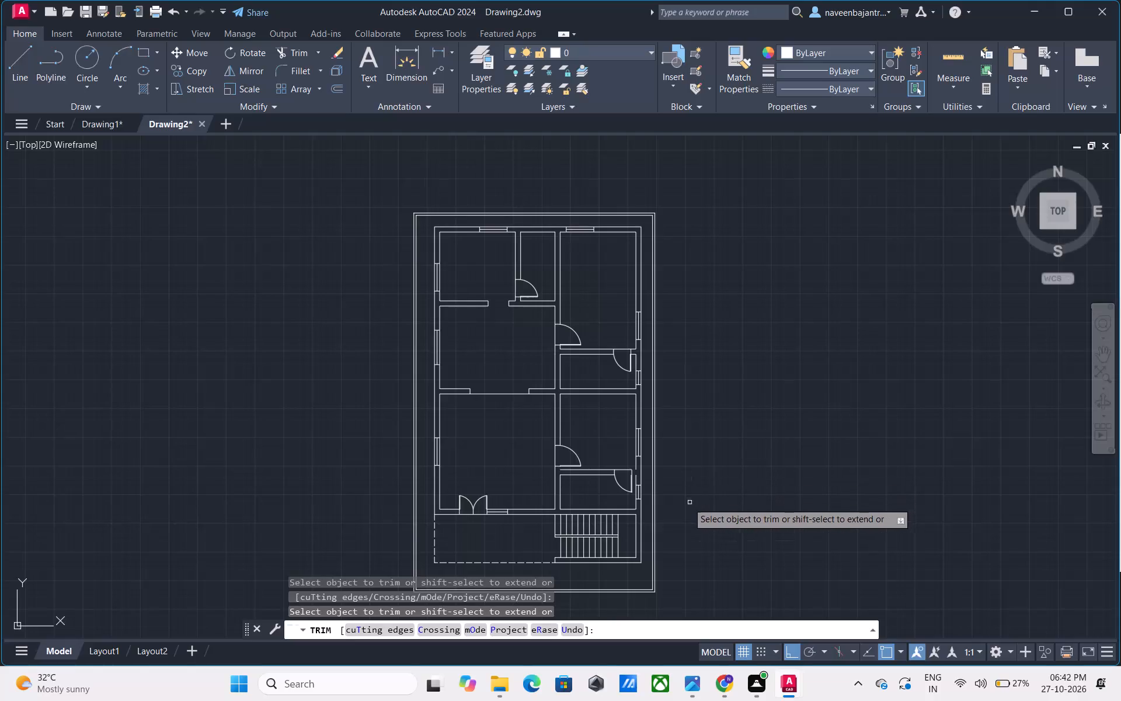
Trim the short base lines of both leaves of the southwest room's double entrance door, plus both outer leaf lines.
key(Escape)
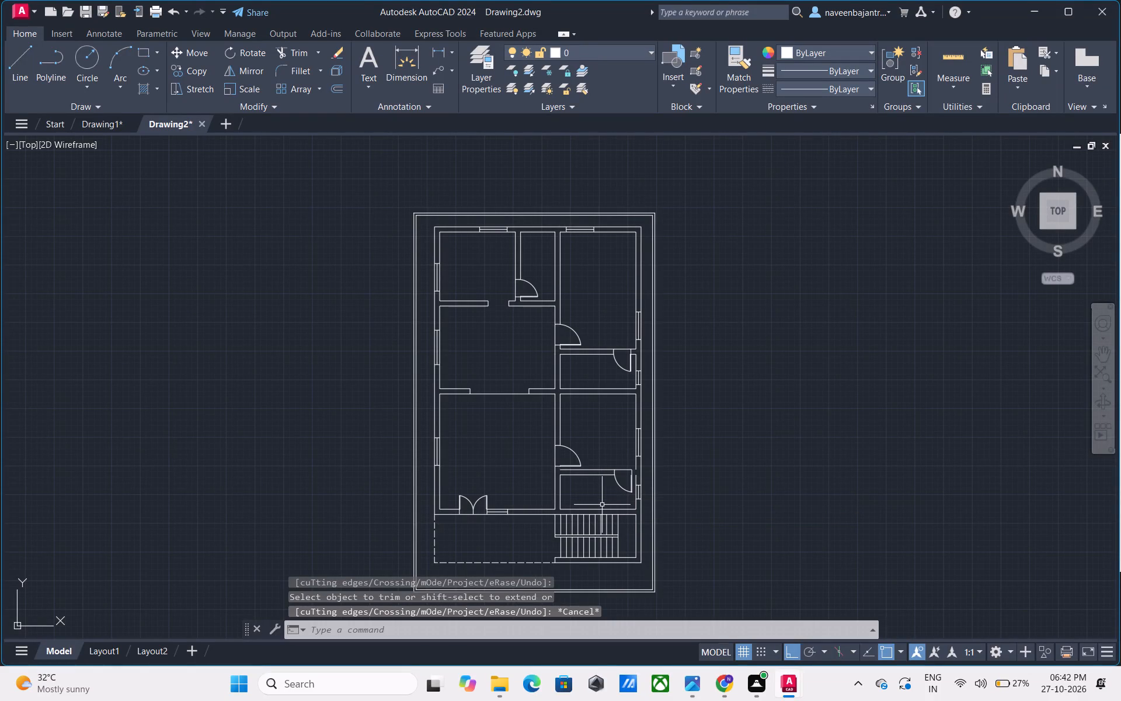
text(TR)
key(space)
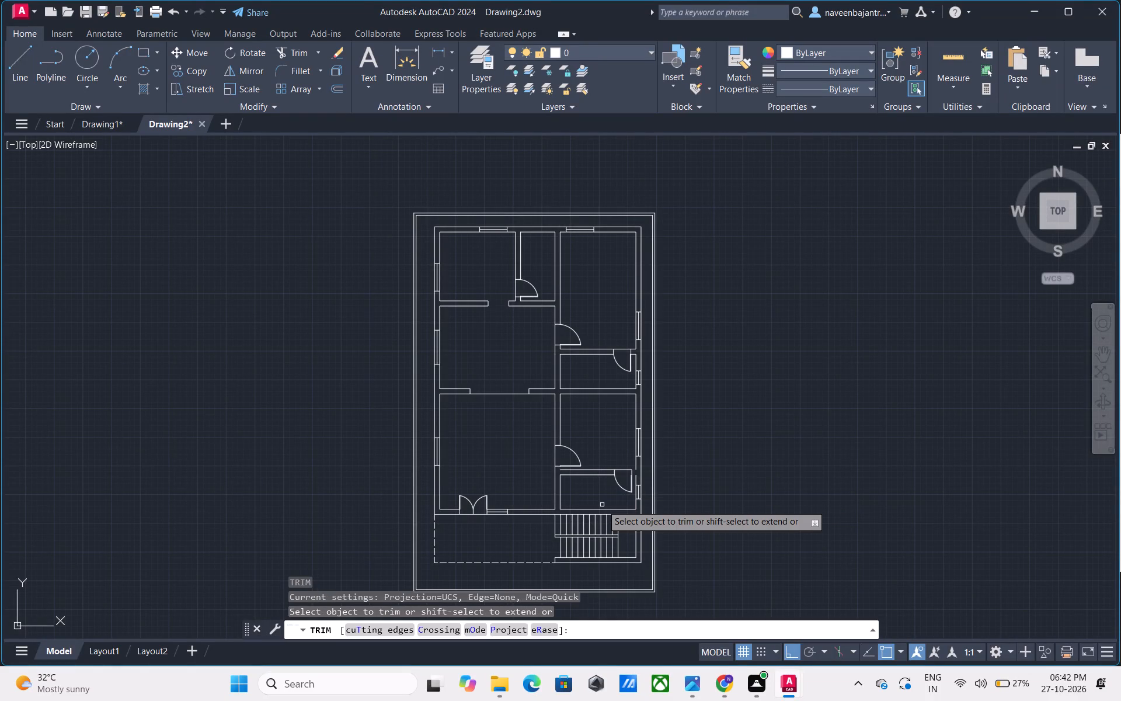
scroll(602, 505, down, 1)
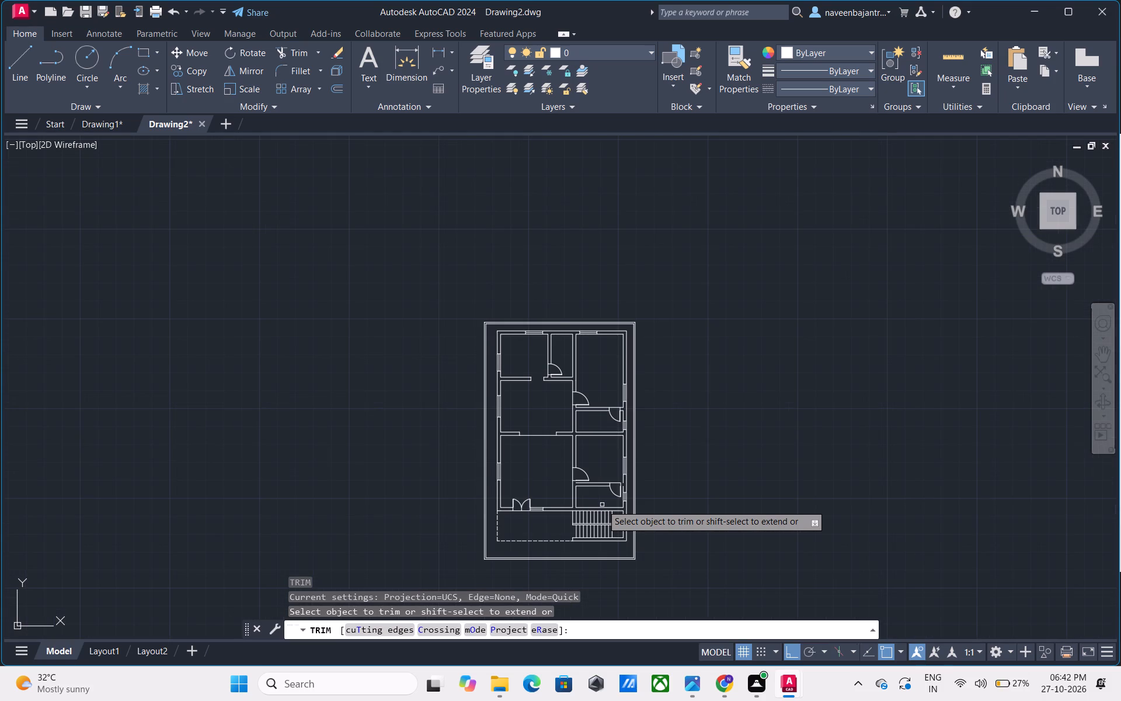
scroll(602, 505, up, 1)
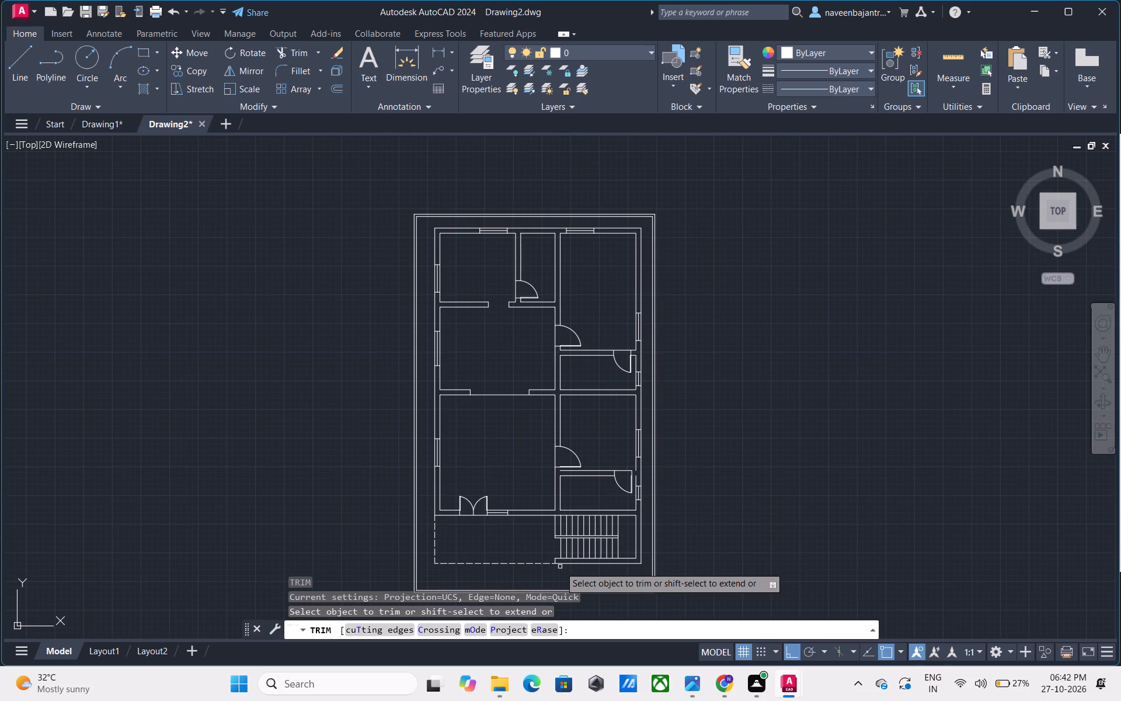
scroll(560, 567, up, 1)
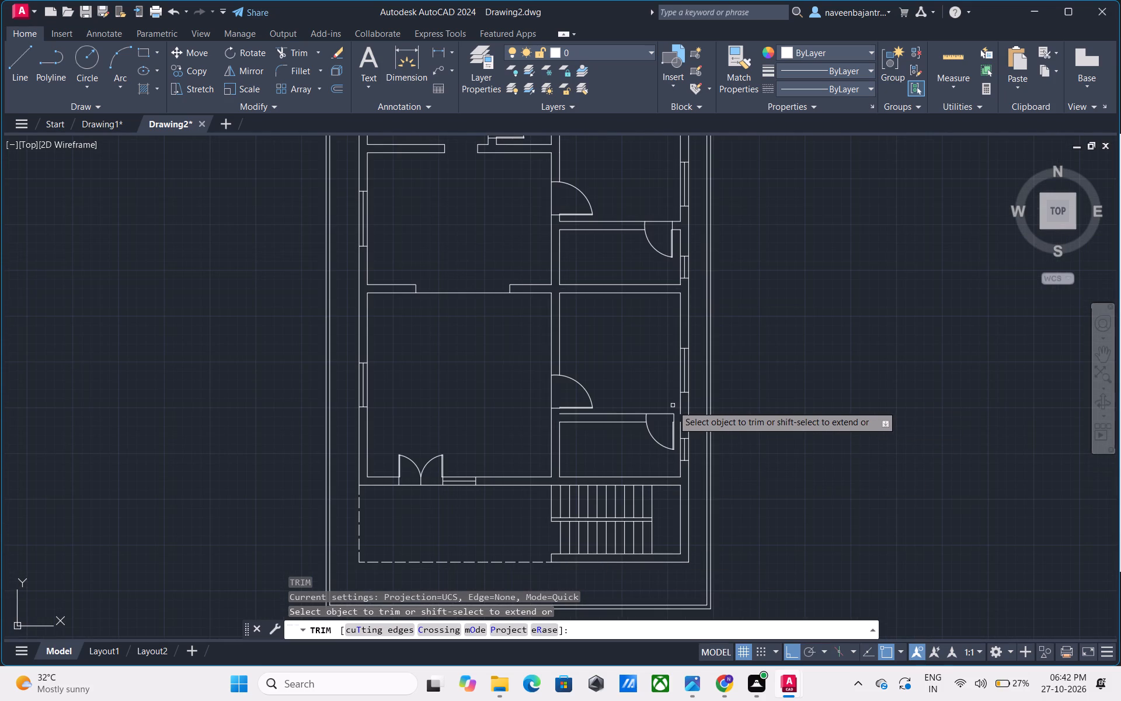
scroll(711, 381, down, 2)
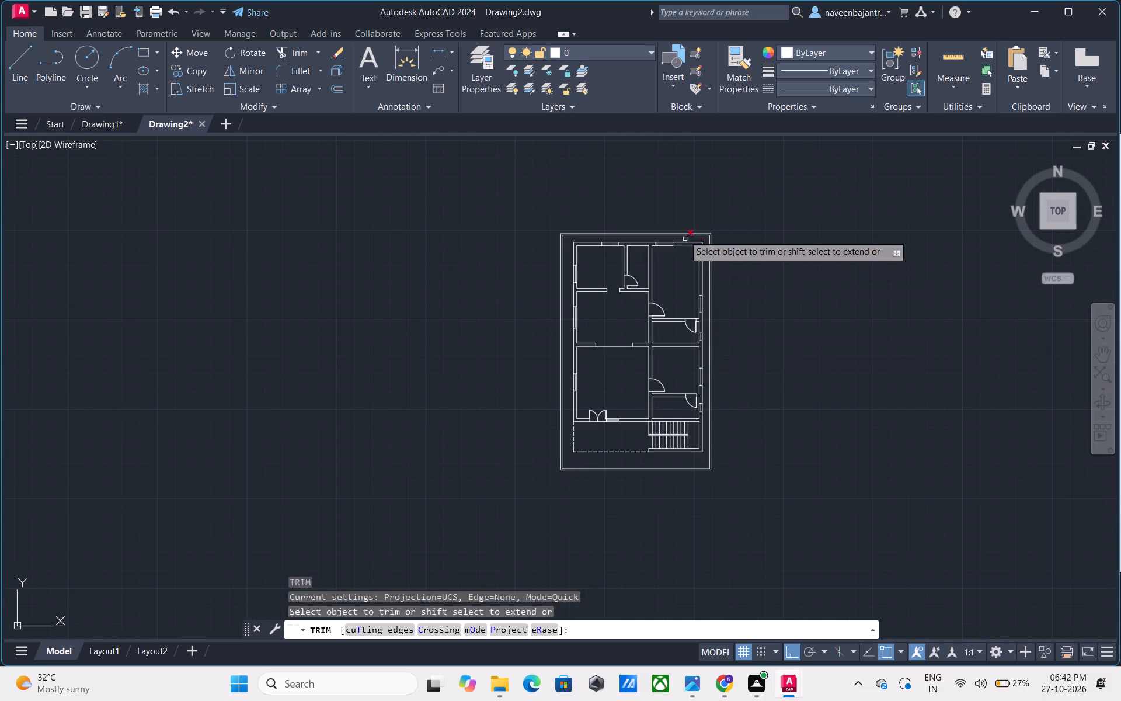
scroll(702, 218, up, 2)
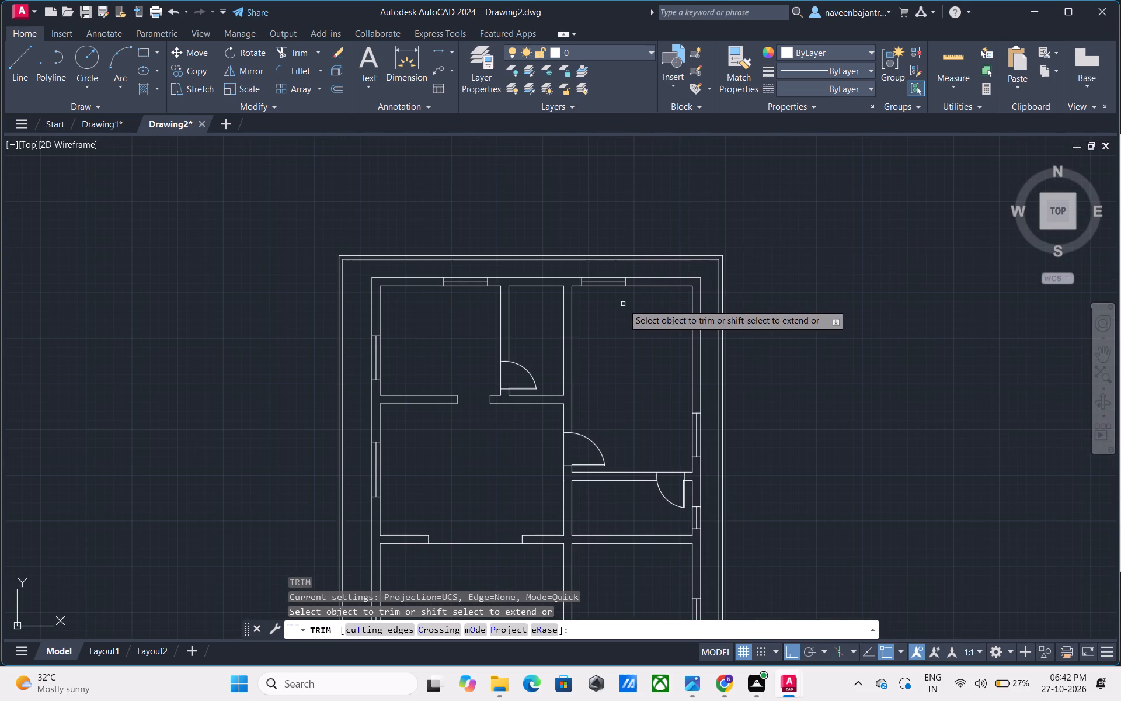
scroll(623, 304, down, 1)
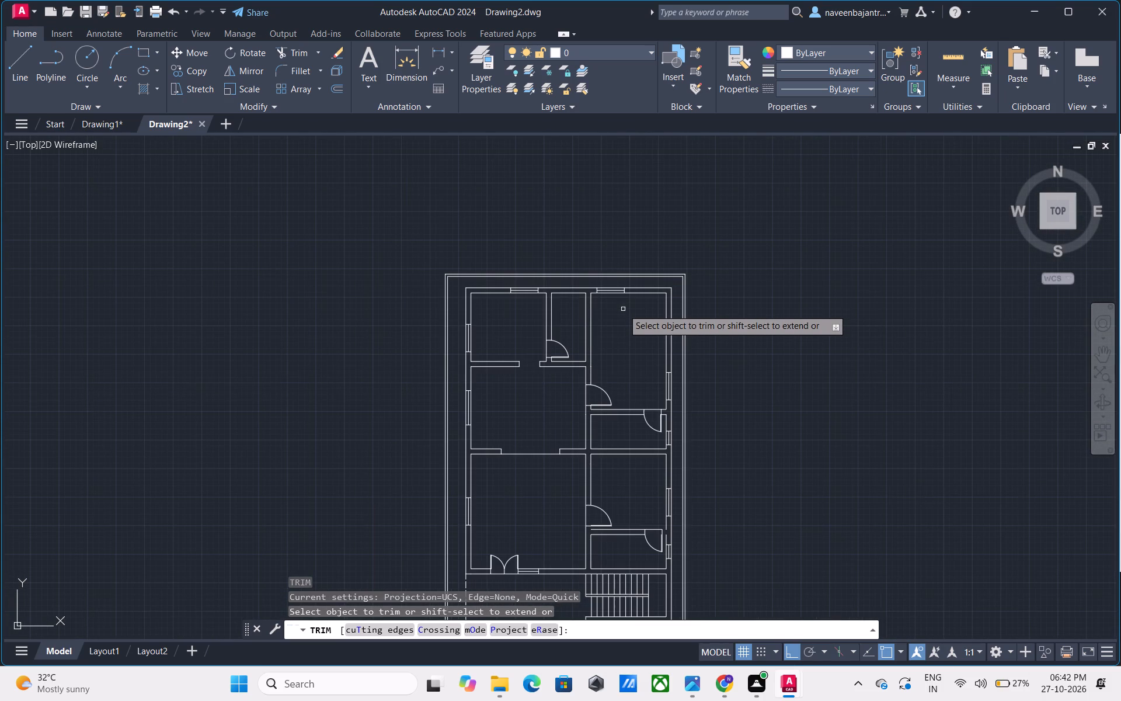
scroll(623, 309, down, 1)
middle_drag(624, 334, 645, 324)
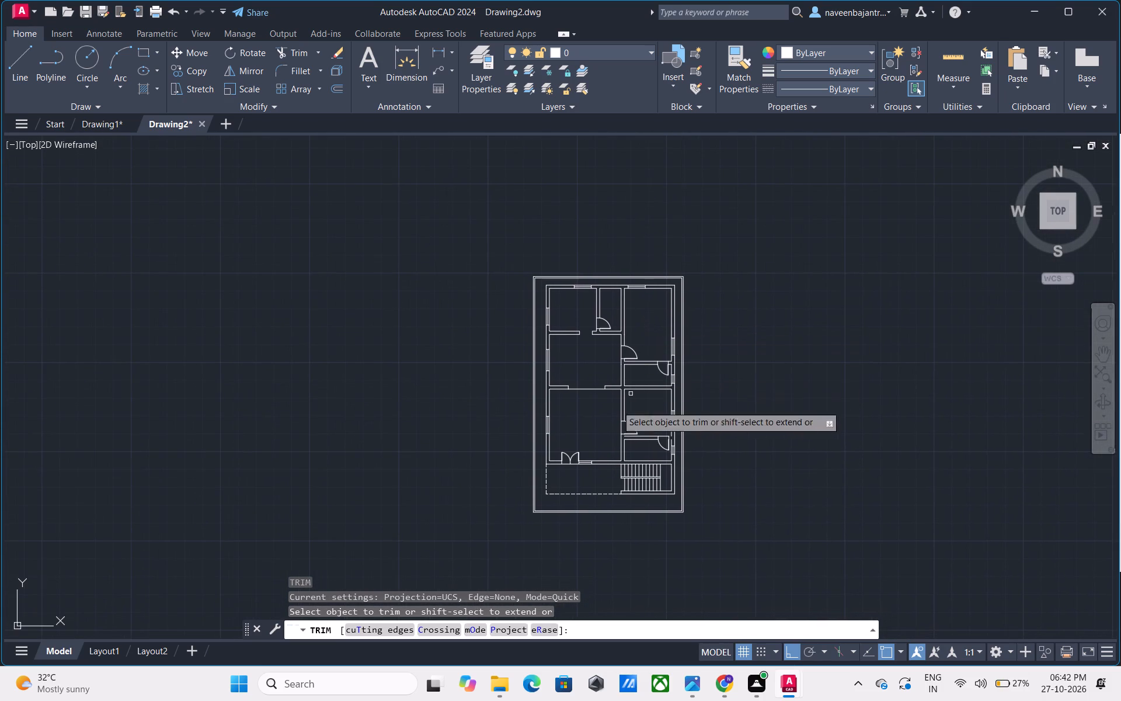
middle_drag(576, 430, 597, 417)
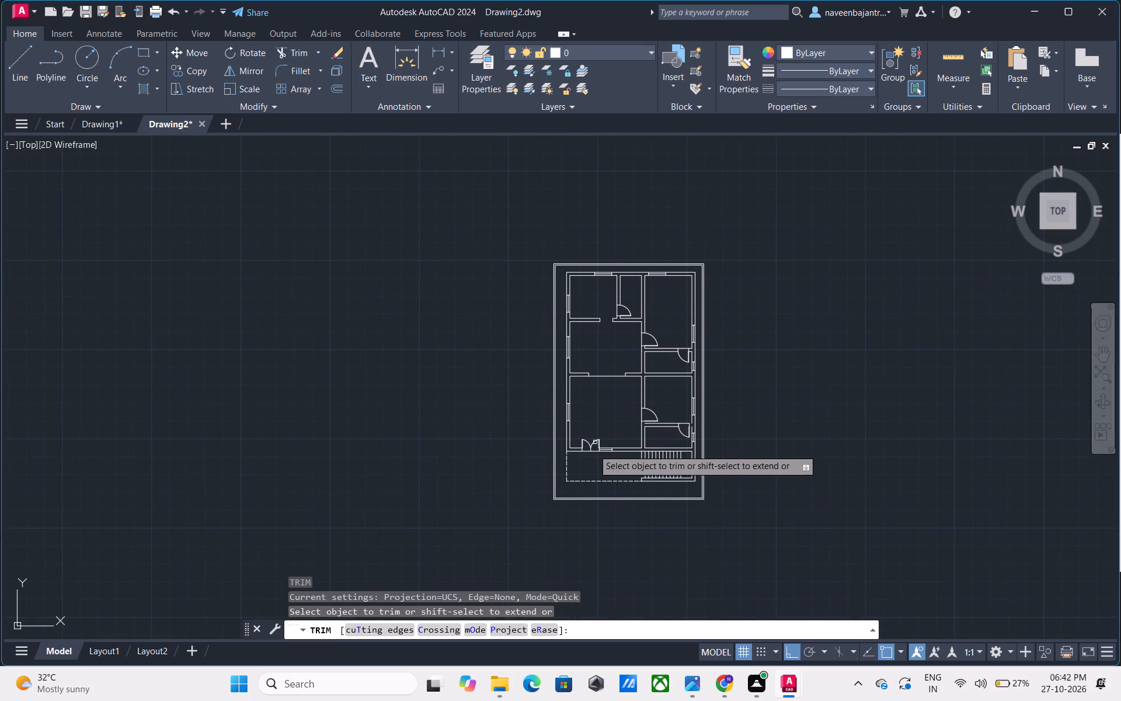
scroll(551, 502, up, 4)
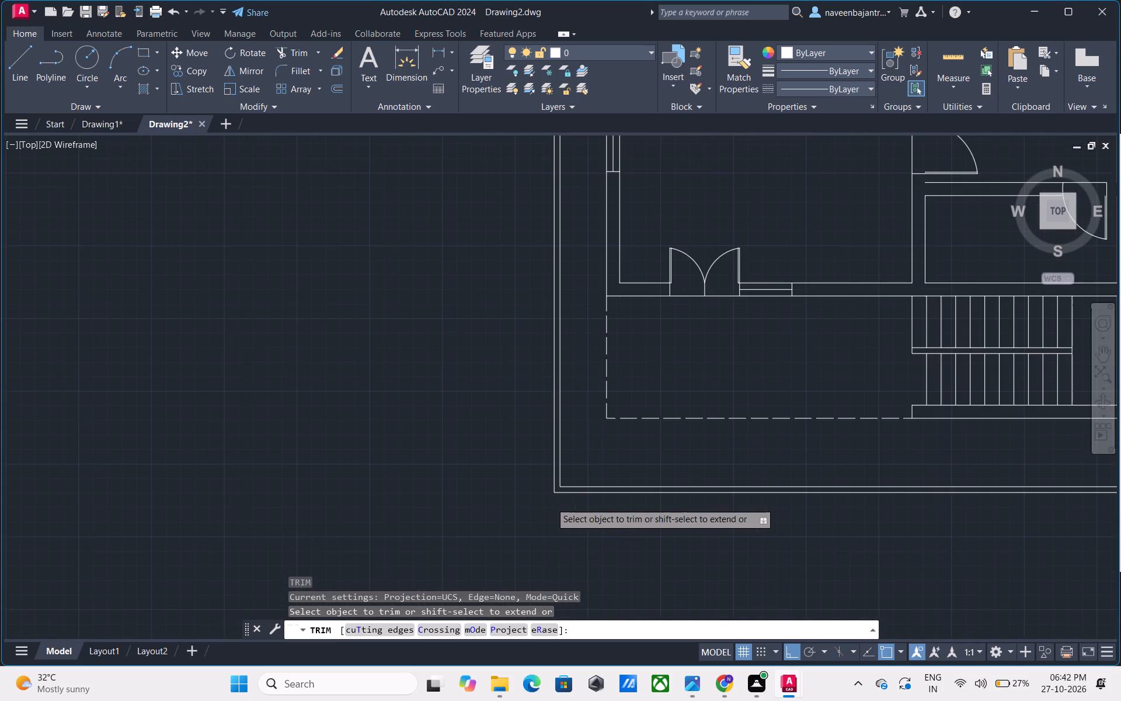
scroll(556, 481, down, 2)
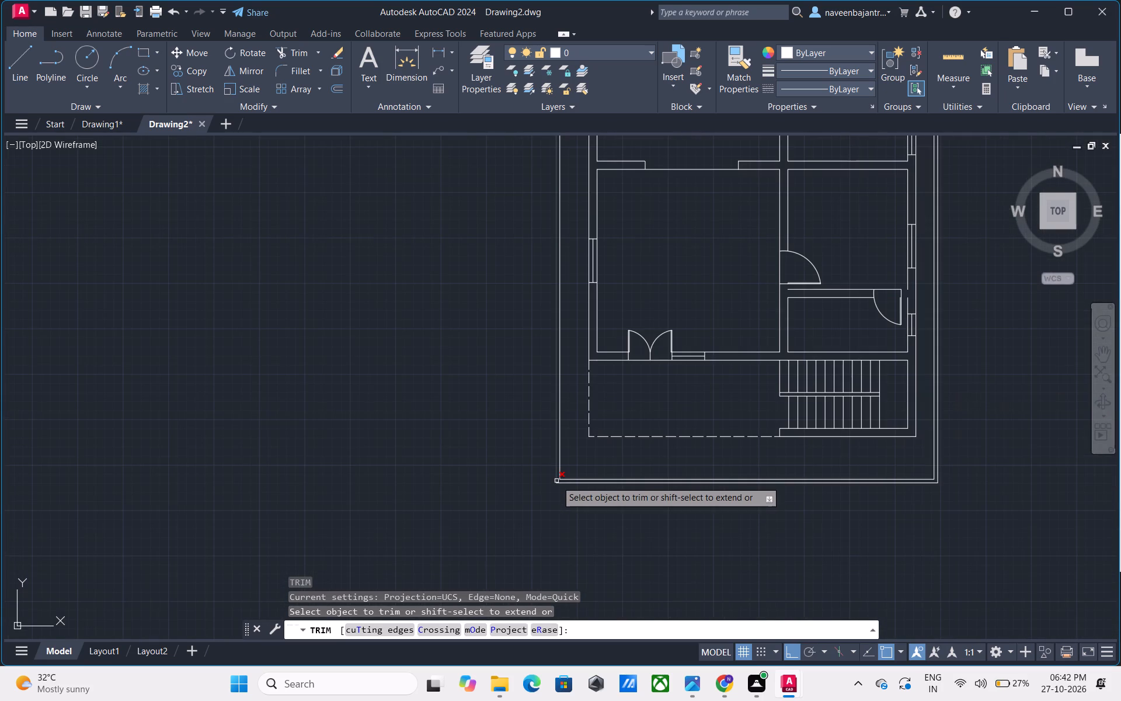
scroll(557, 483, down, 2)
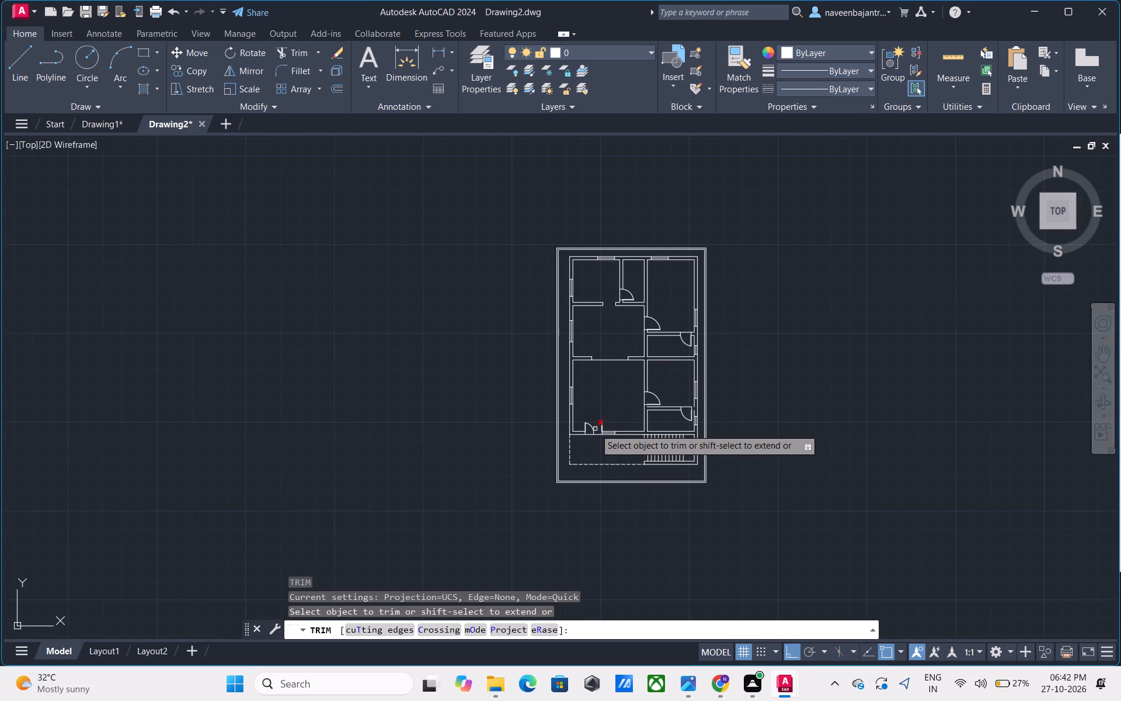
scroll(594, 429, up, 6)
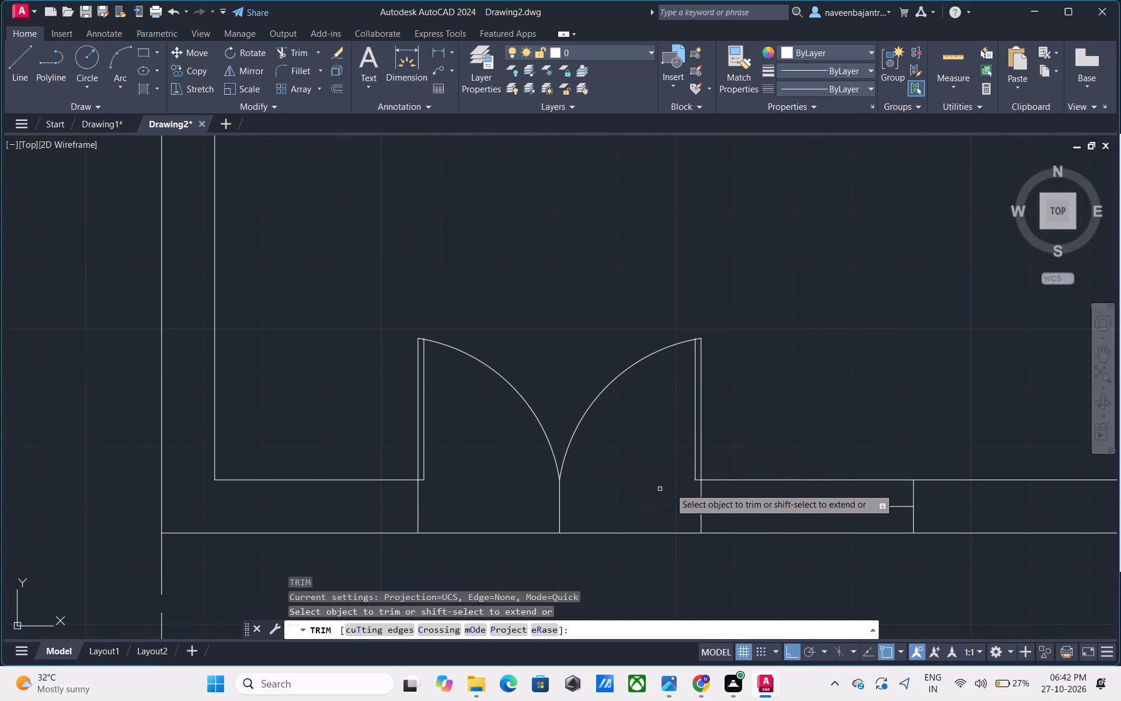
scroll(699, 485, up, 2)
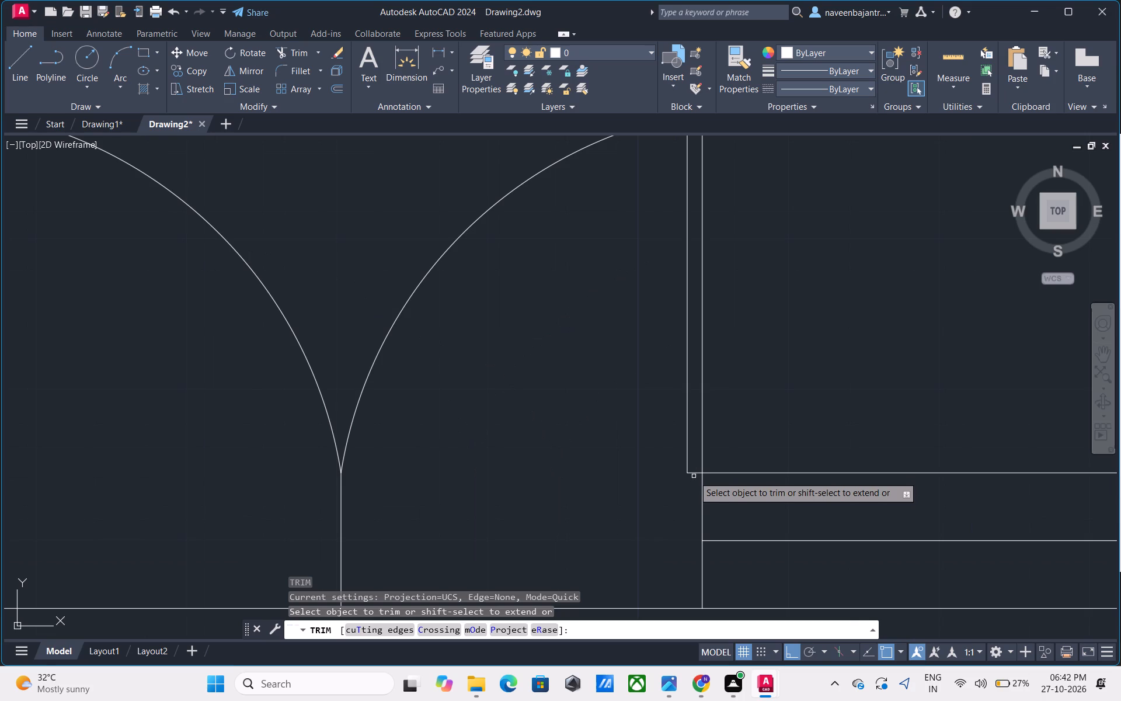
click(694, 474)
scroll(666, 474, down, 1)
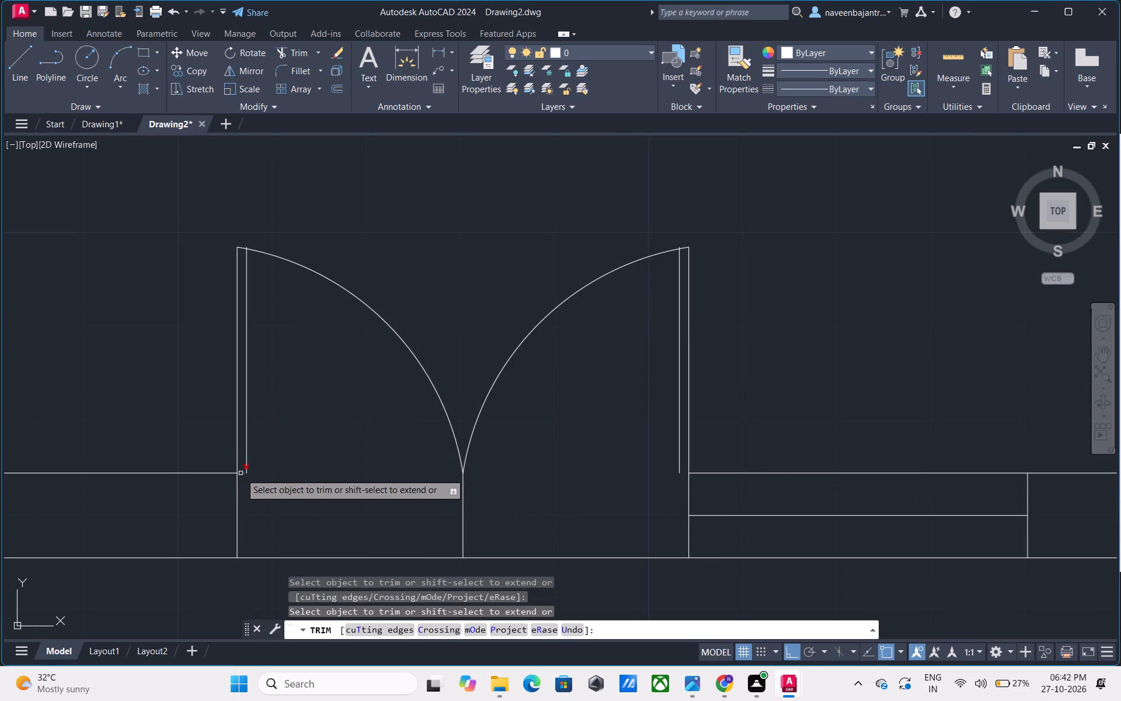
click(241, 473)
click(238, 452)
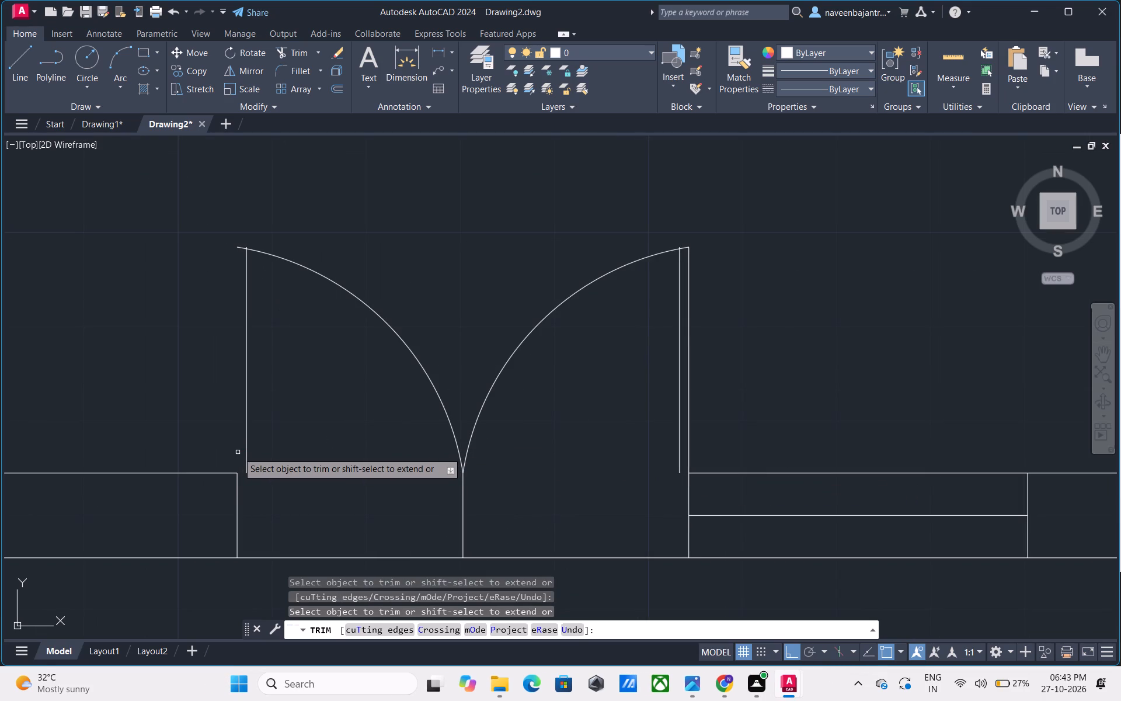
click(687, 412)
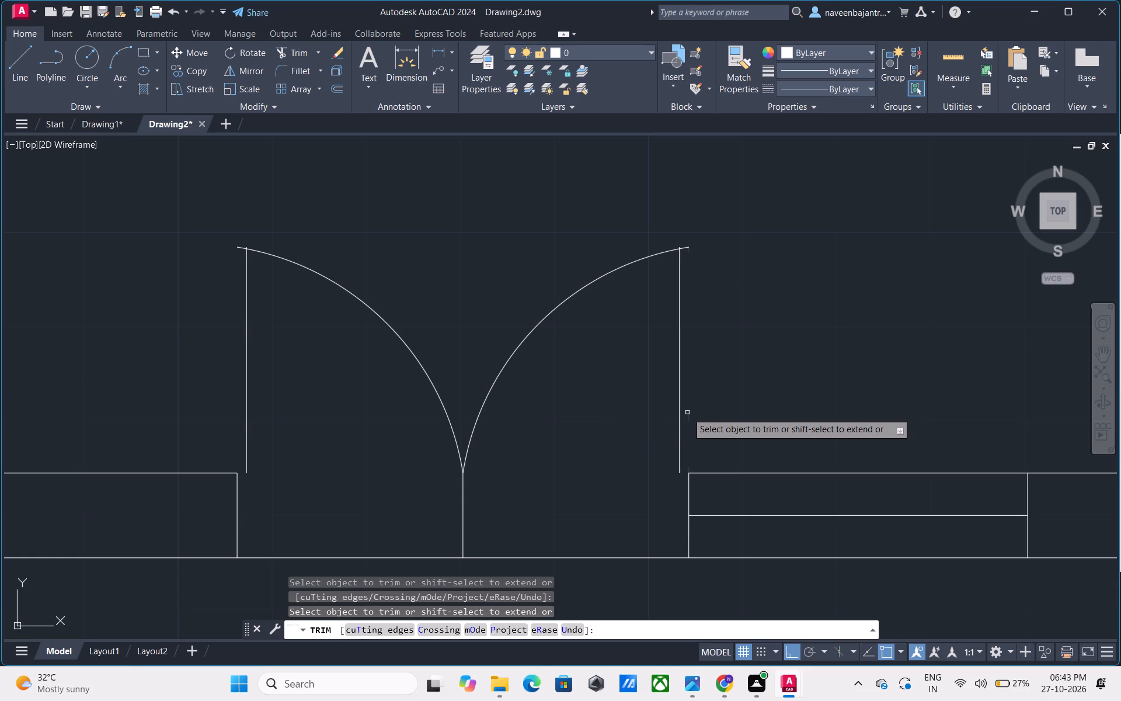
Trim the double door's swing arc ends beyond the inner leaf lines and the leaf line tips projecting past the arcs.
click(691, 248)
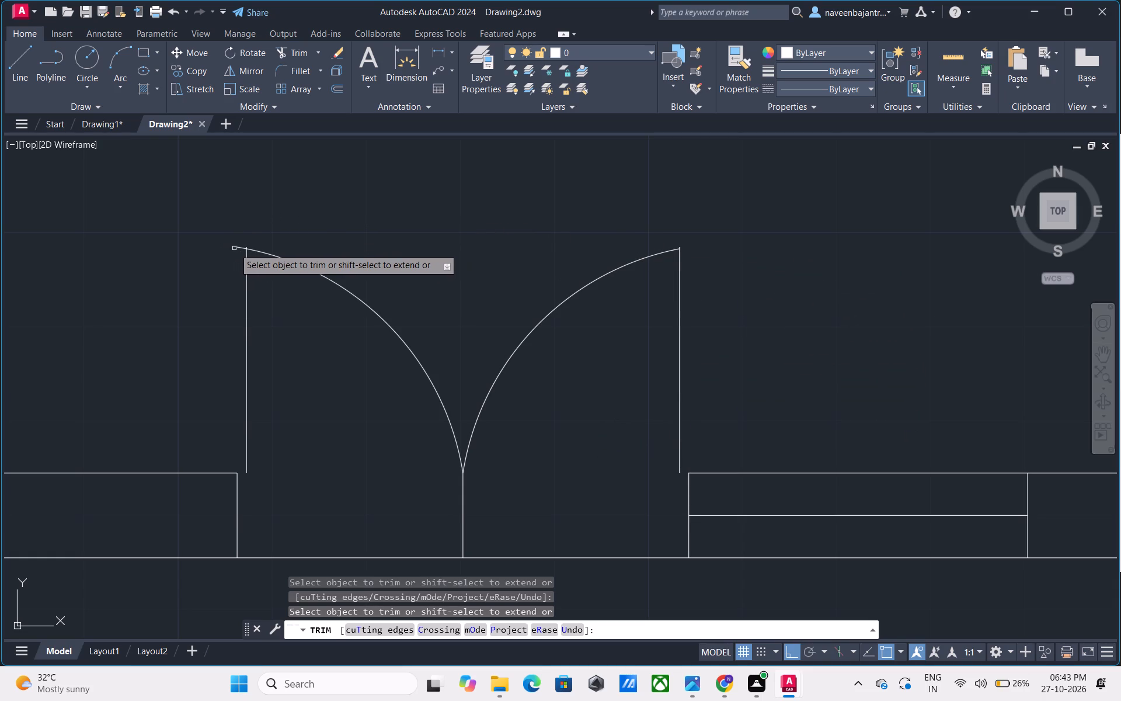
click(240, 248)
scroll(240, 248, up, 5)
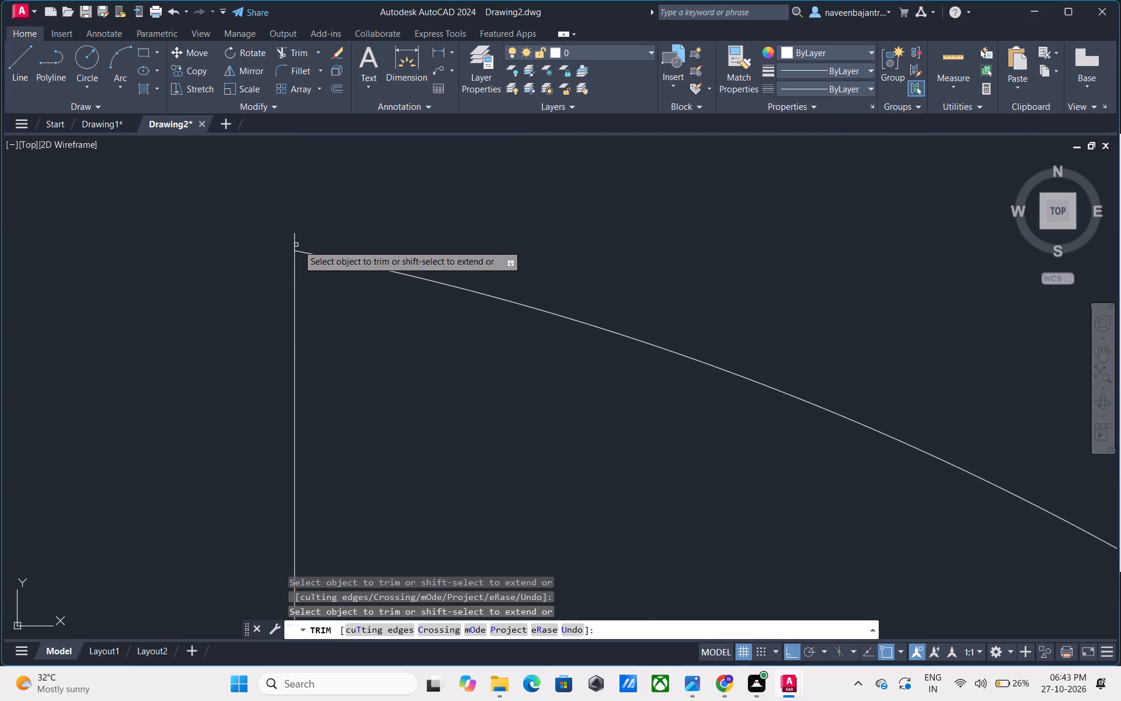
click(297, 243)
scroll(295, 243, down, 5)
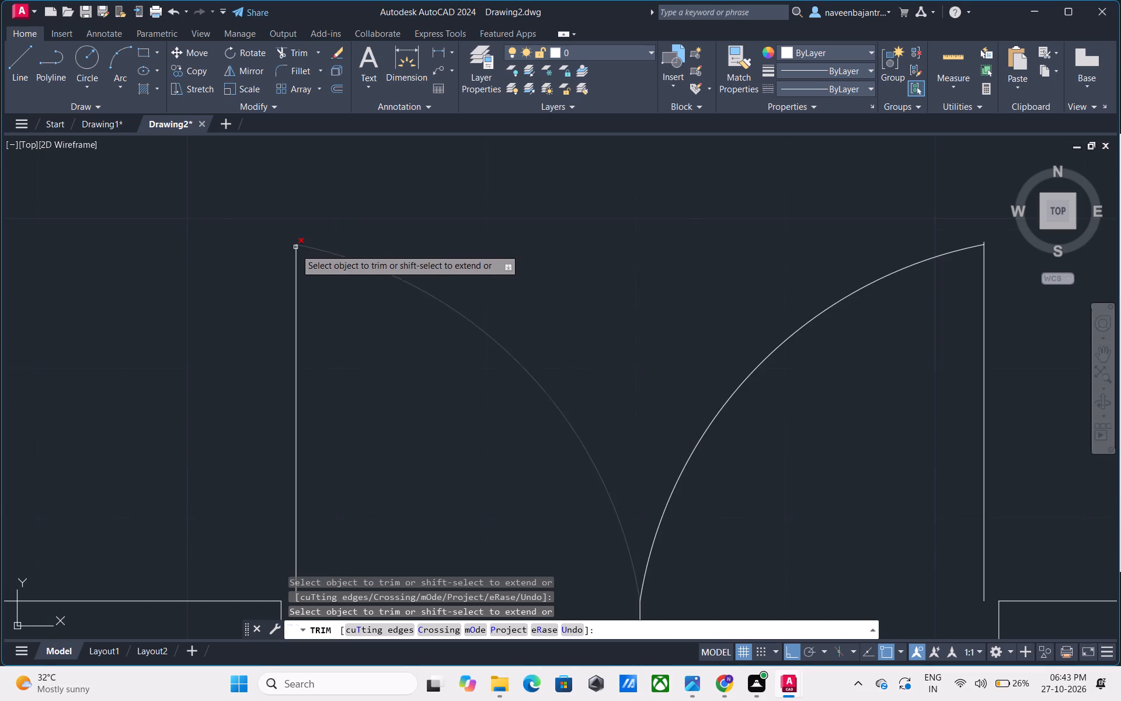
scroll(295, 249, down, 1)
scroll(570, 243, up, 5)
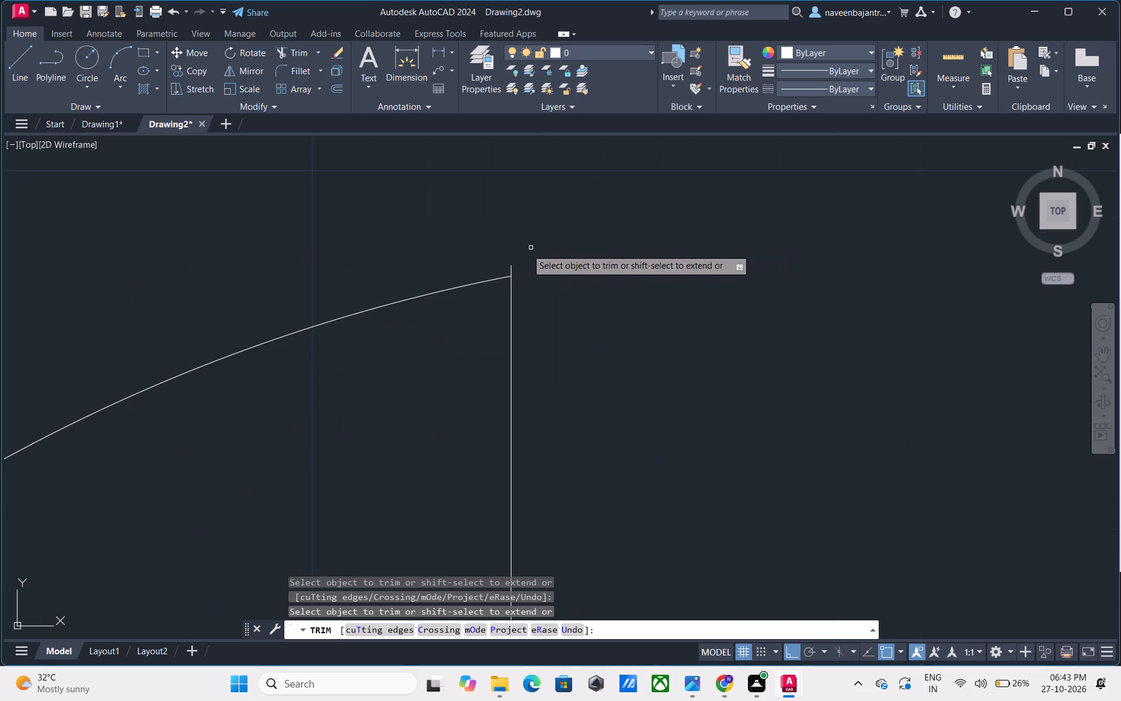
click(512, 270)
scroll(512, 270, down, 4)
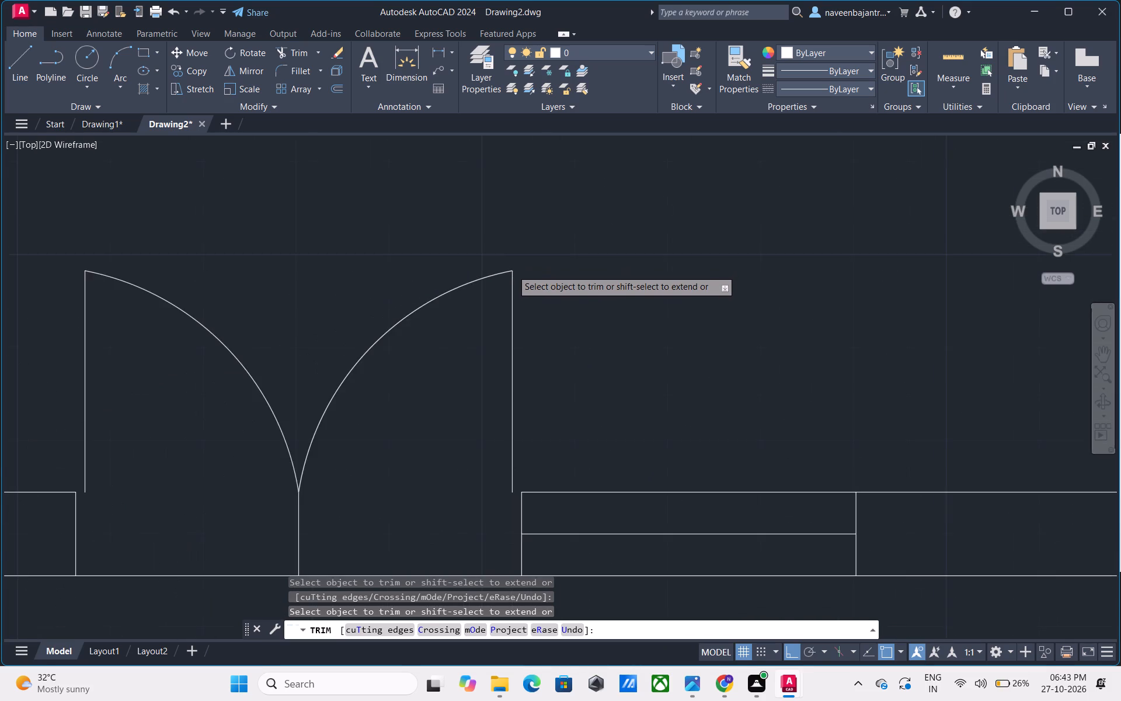
Trim away the double door's two remaining leaf lines, the centre line in the opening and both swing arcs.
scroll(512, 270, down, 1)
click(511, 303)
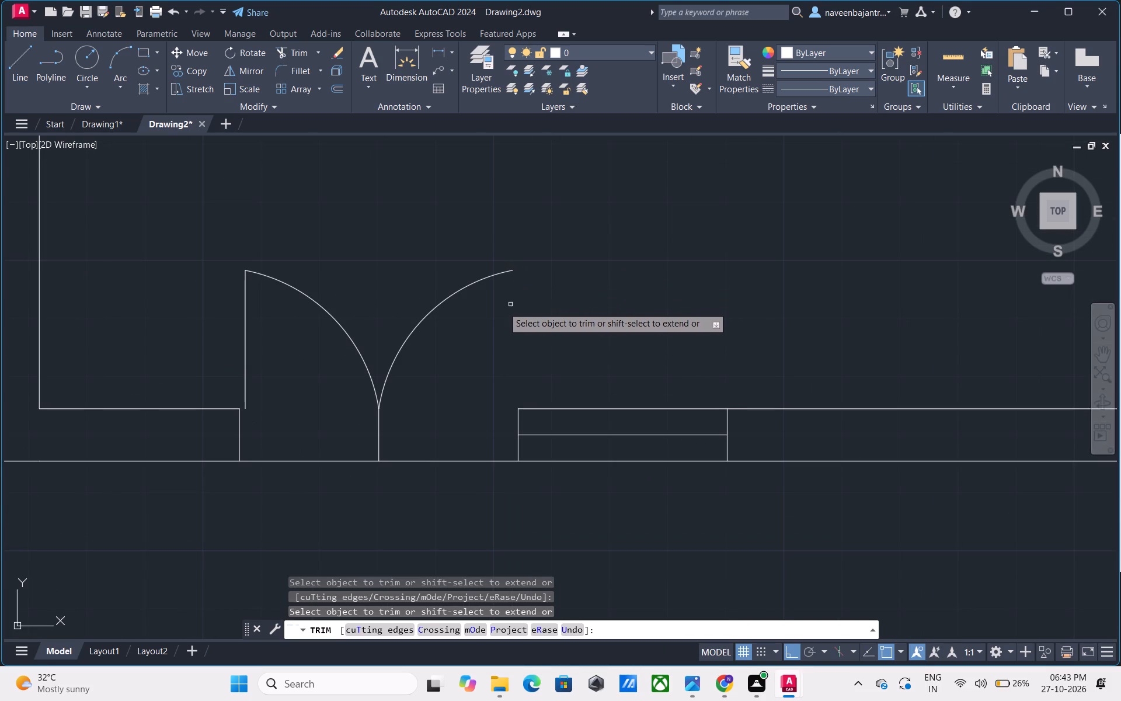
click(244, 343)
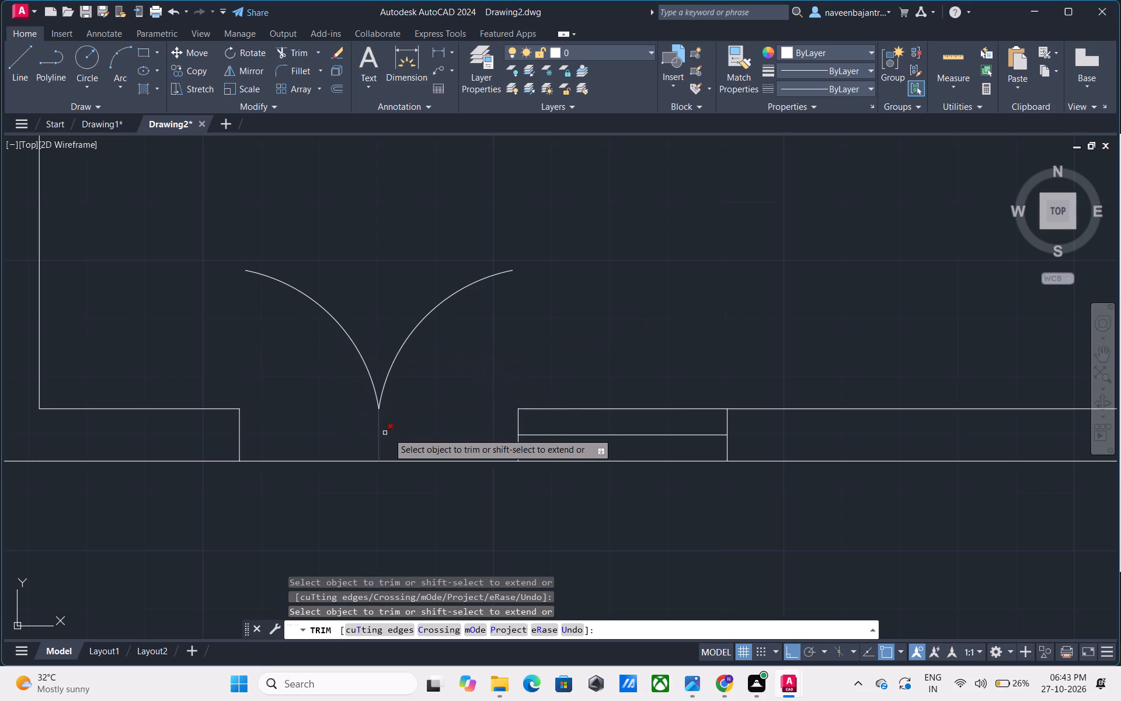
click(377, 436)
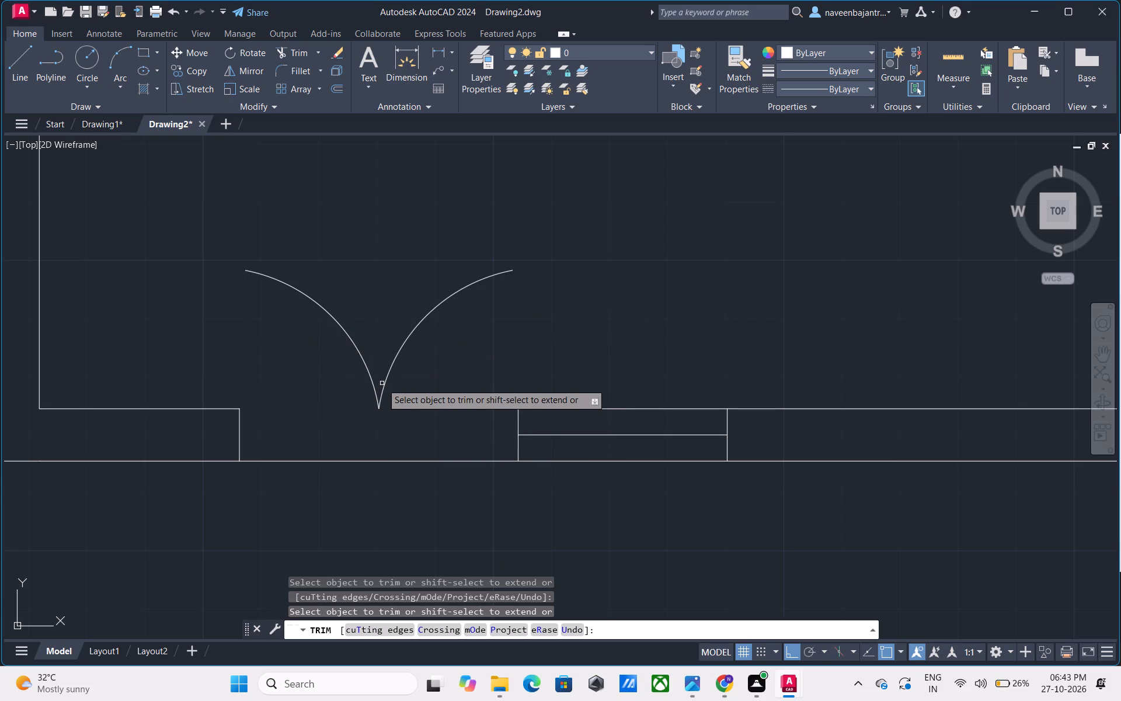
click(389, 374)
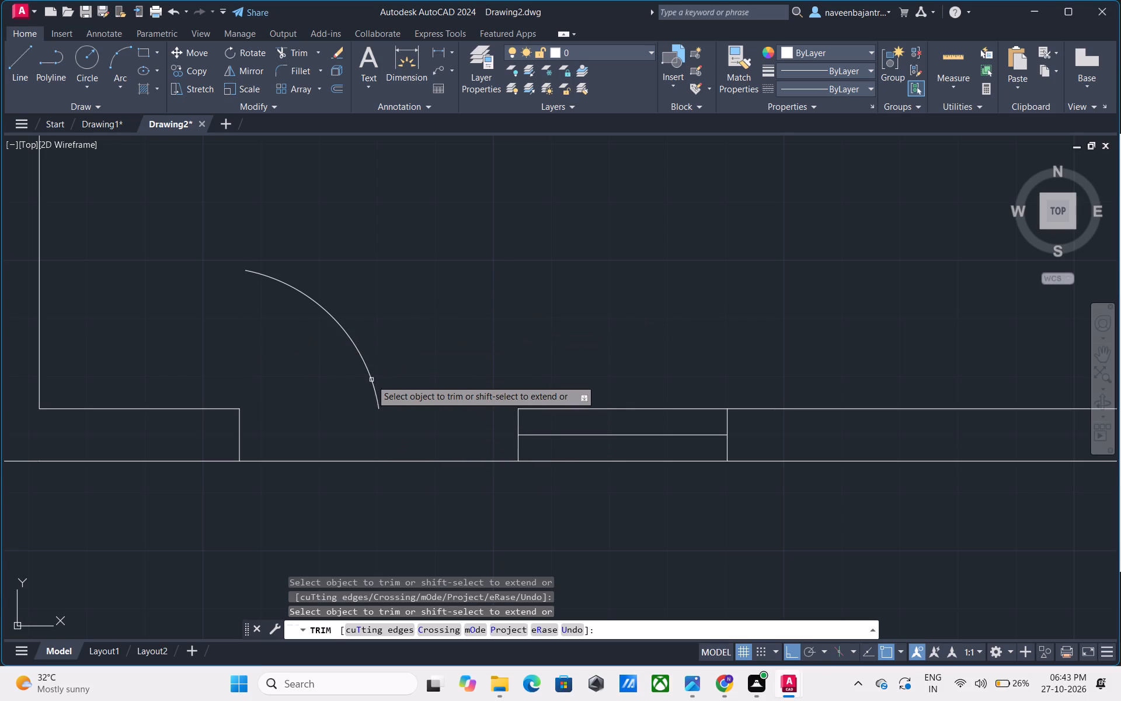
click(371, 380)
Trim the tread line just inside the east end of the staircase's north flight on the same plan copy.
scroll(371, 380, down, 5)
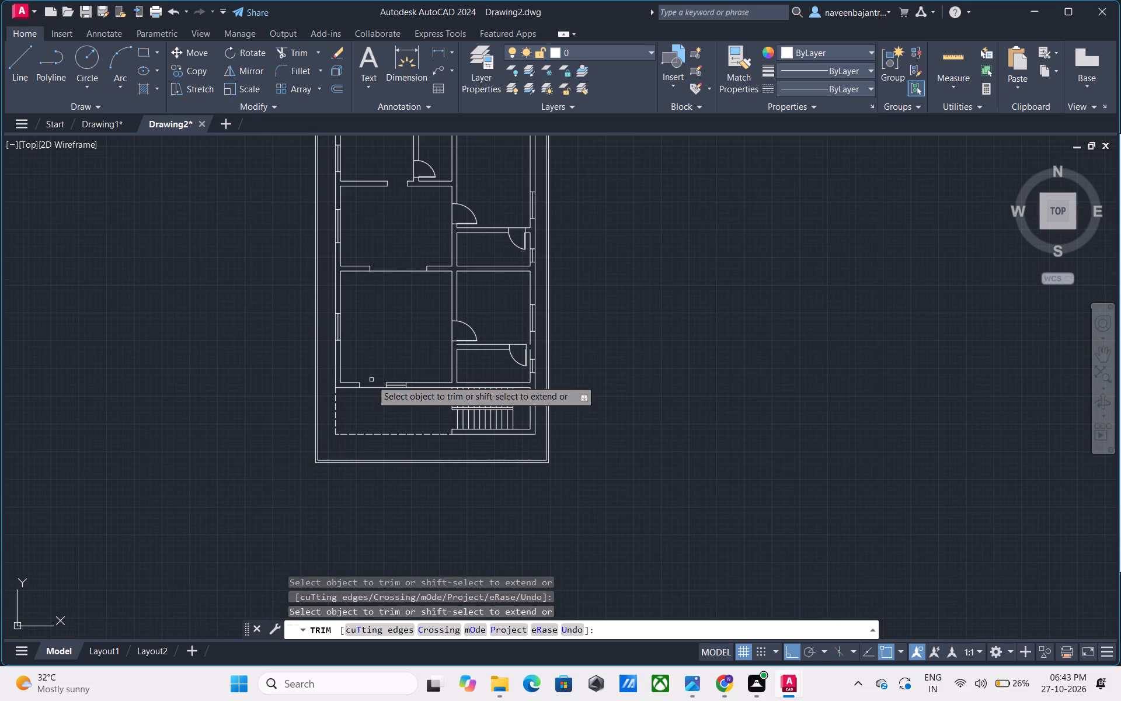
scroll(371, 380, down, 1)
middle_drag(417, 229, 417, 257)
scroll(417, 257, up, 1)
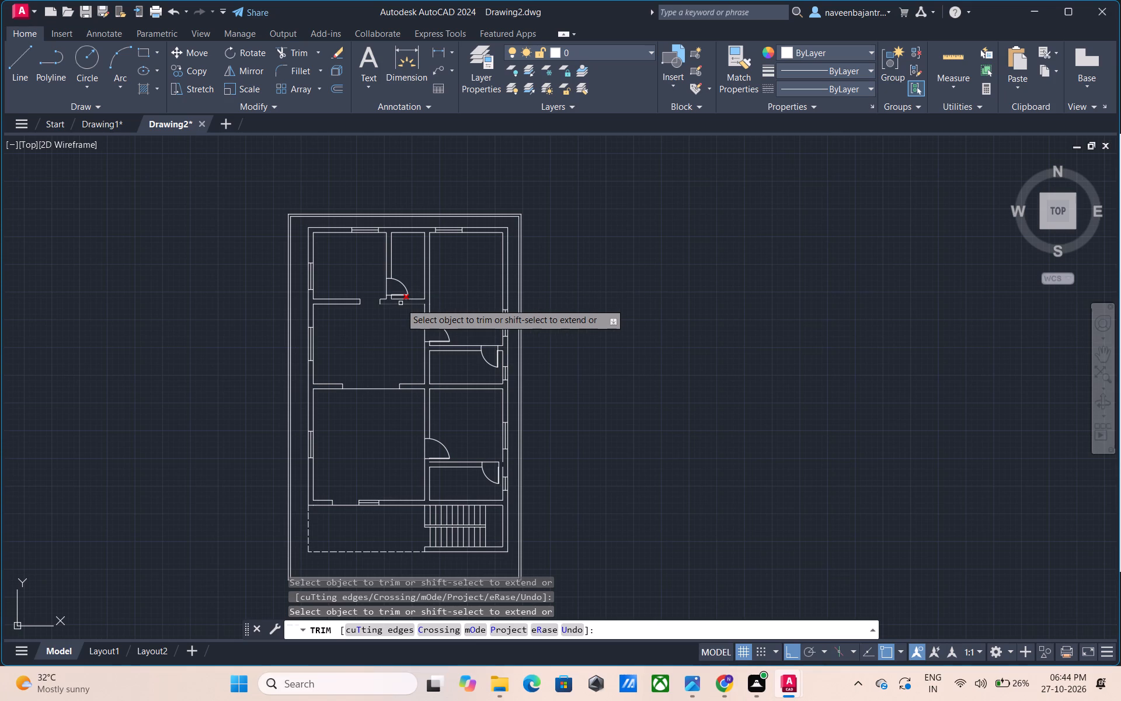
scroll(388, 397, down, 2)
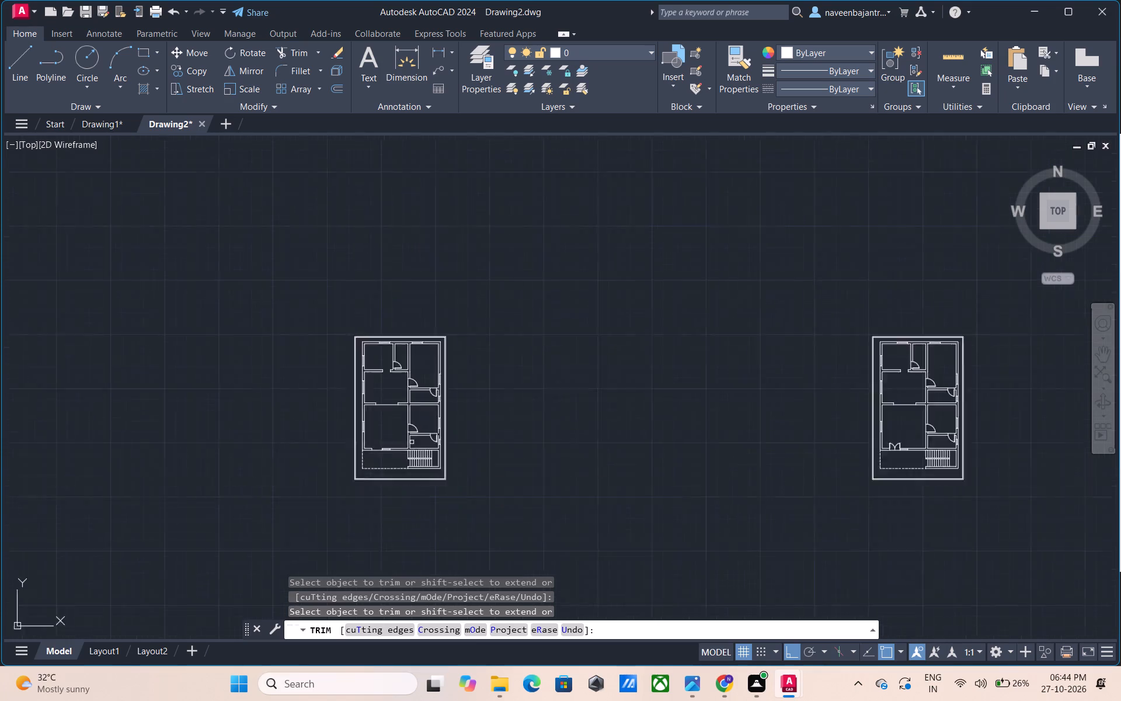
scroll(428, 459, down, 2)
scroll(498, 507, down, 1)
scroll(497, 502, up, 2)
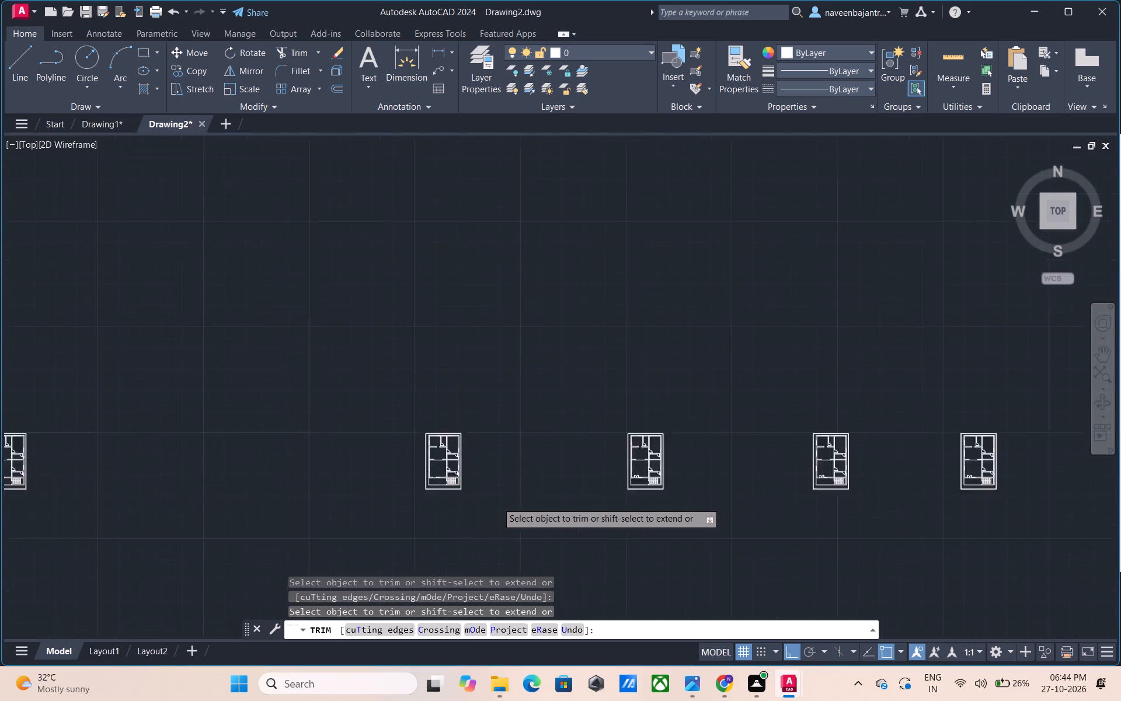
scroll(497, 502, up, 3)
middle_drag(274, 391, 433, 465)
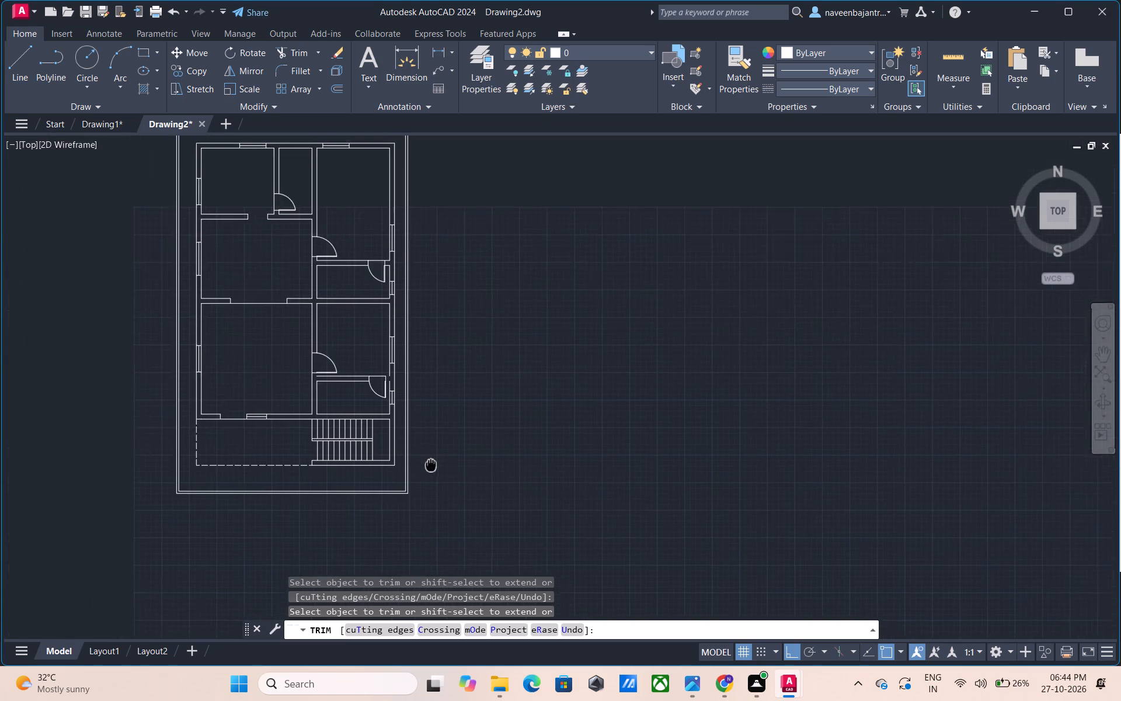
middle_drag(433, 465, 519, 517)
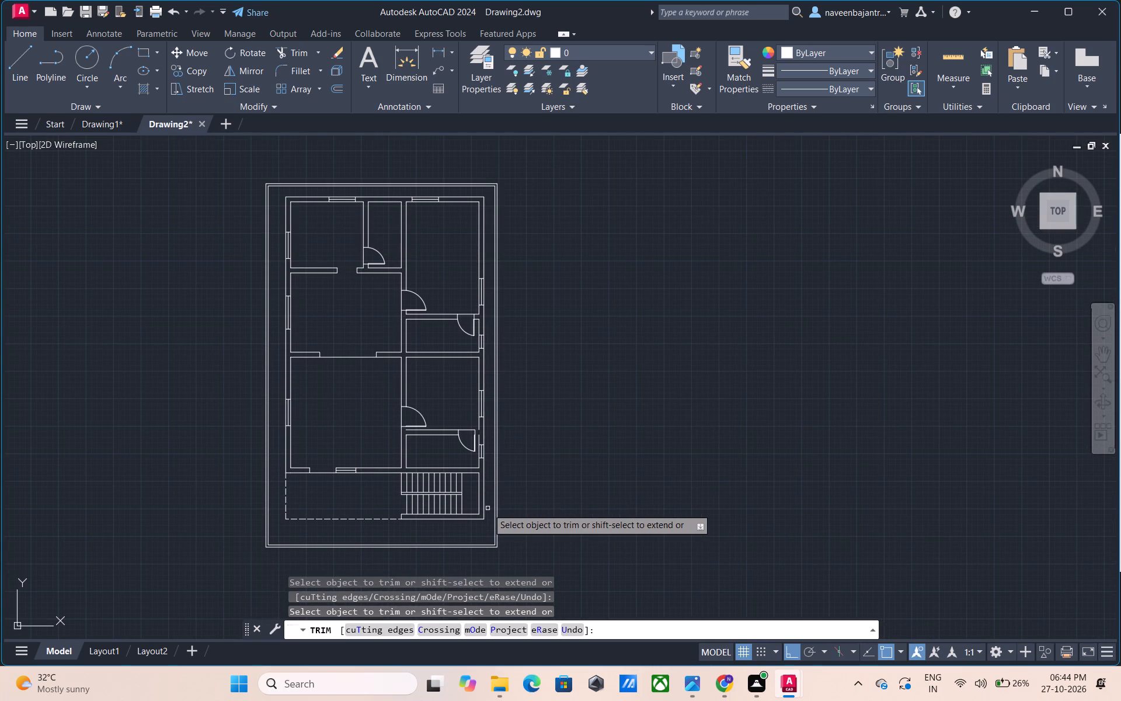
click(458, 490)
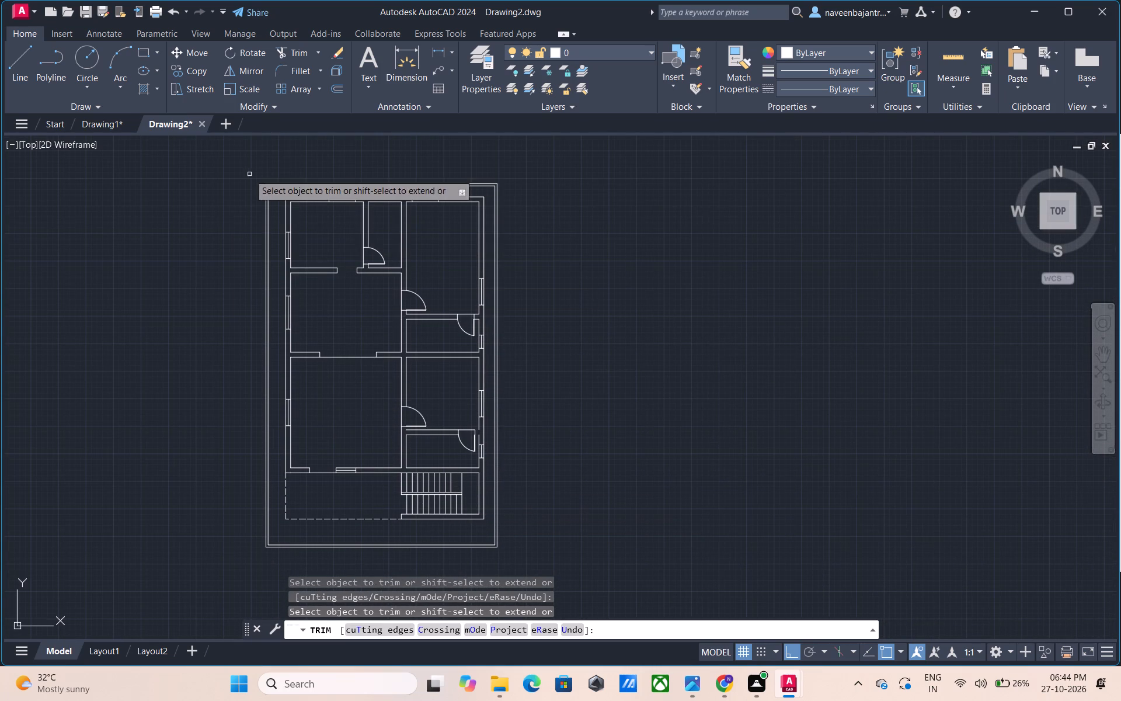
scroll(293, 265, up, 1)
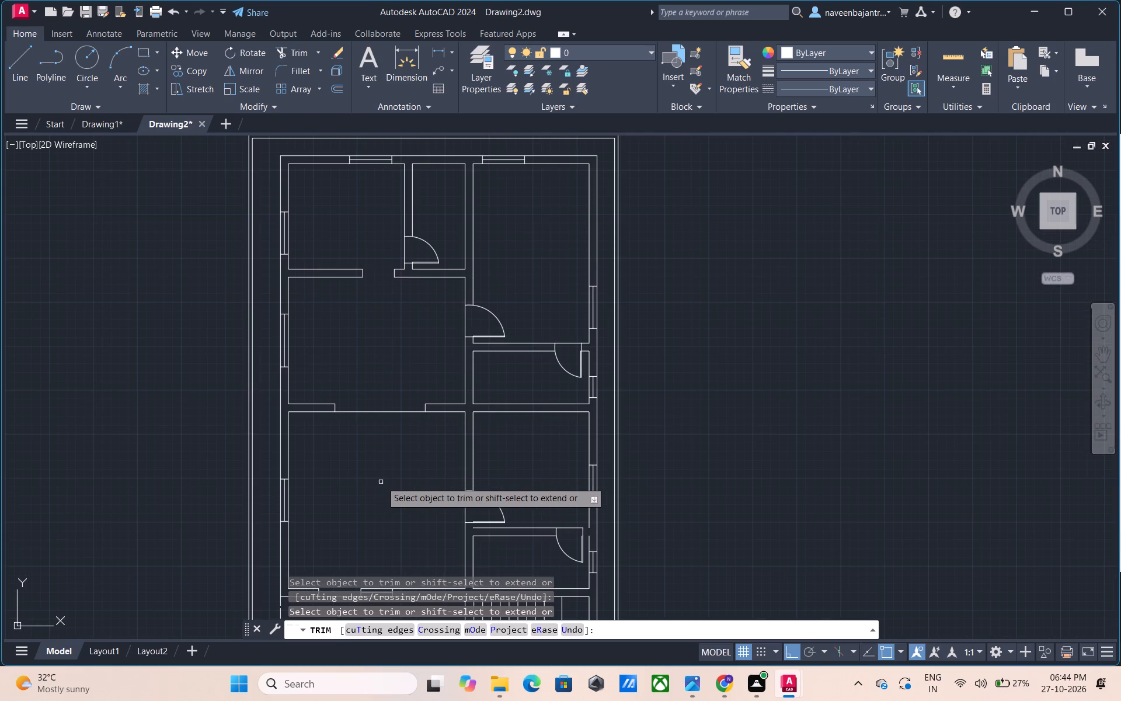
Trim away both plot boundary lines along the west side of the plan copy.
click(249, 472)
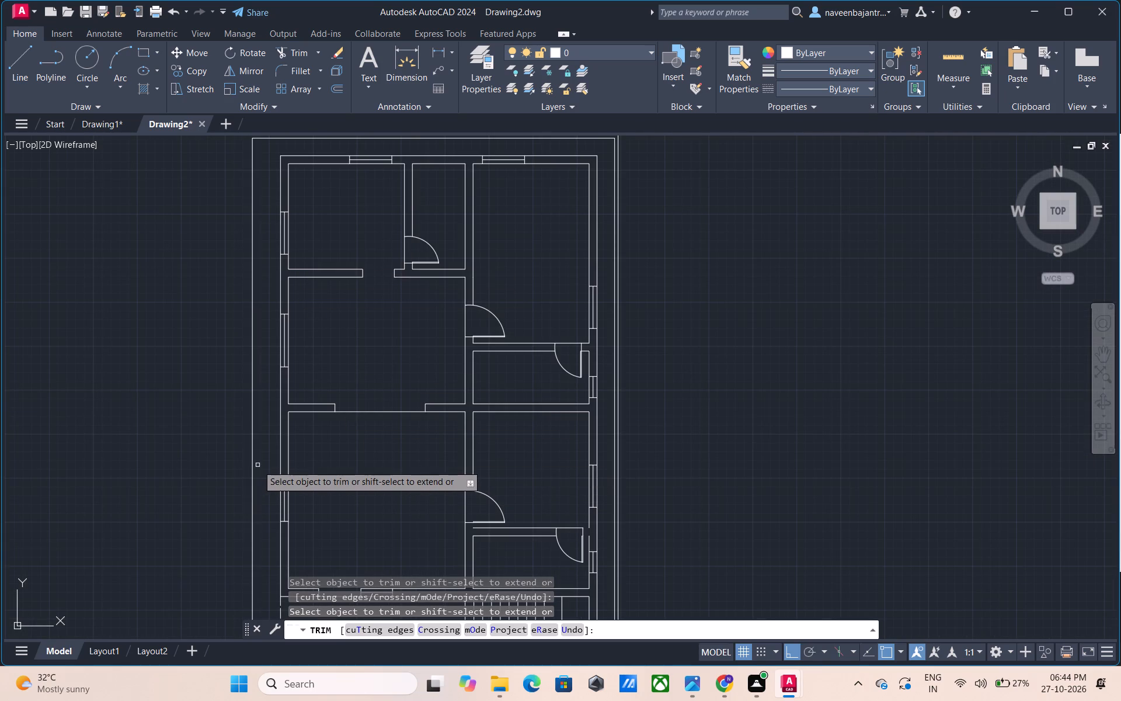
click(253, 463)
Trim the outer west wall line south of the middle west room's window, plus the window's inner line.
click(281, 425)
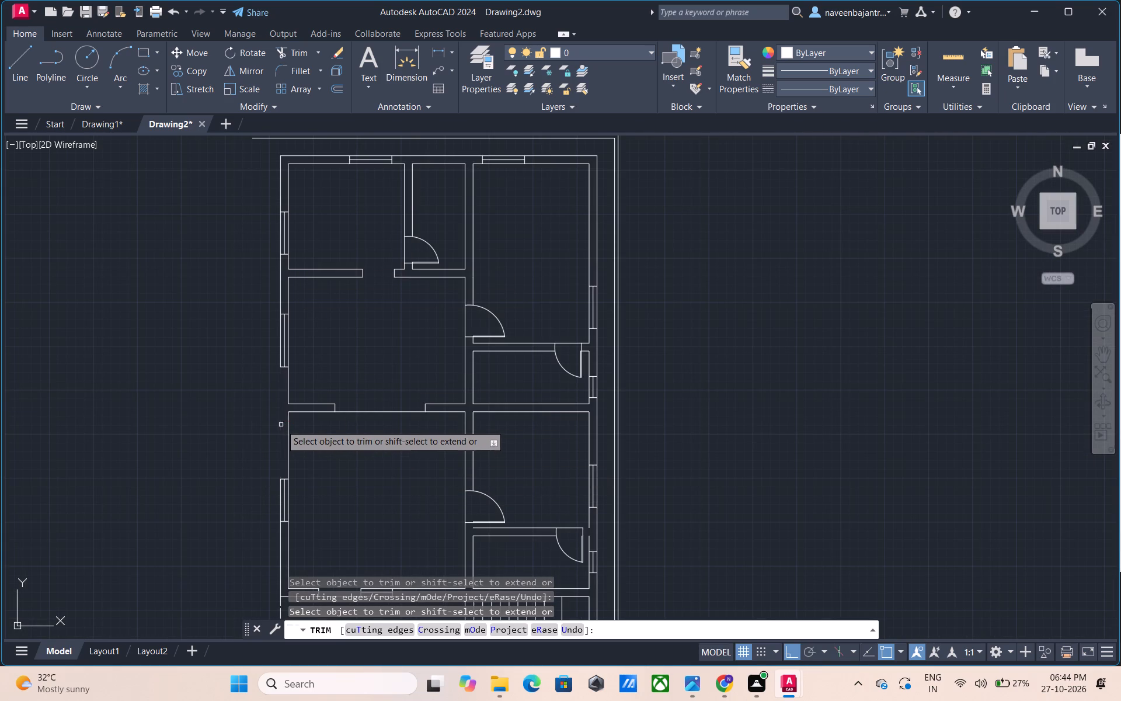
click(290, 365)
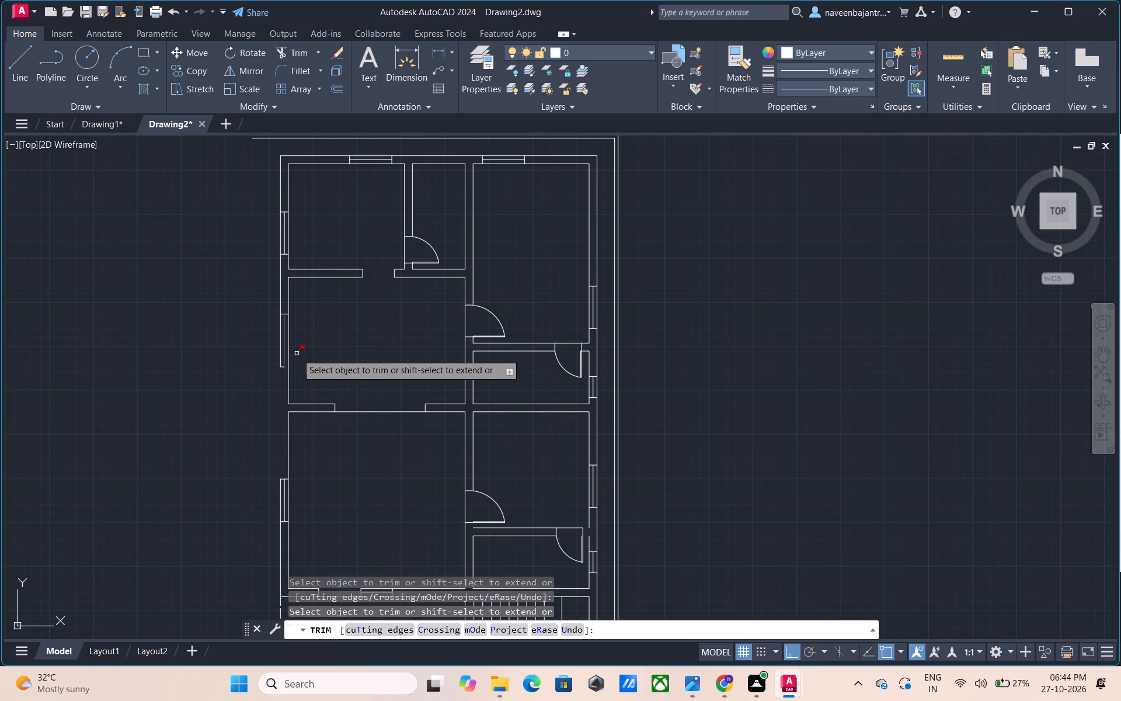
click(286, 348)
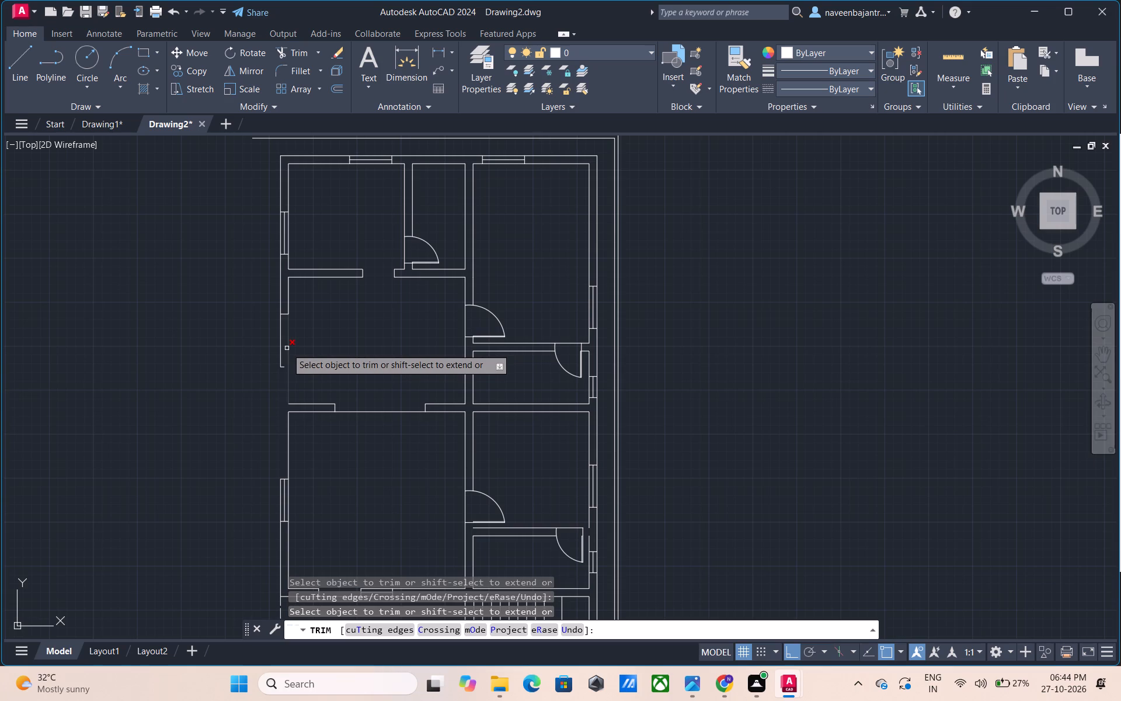
Trim away both lines and the end line of the partition south of the northwest room, on the opening's west side.
click(322, 279)
click(322, 277)
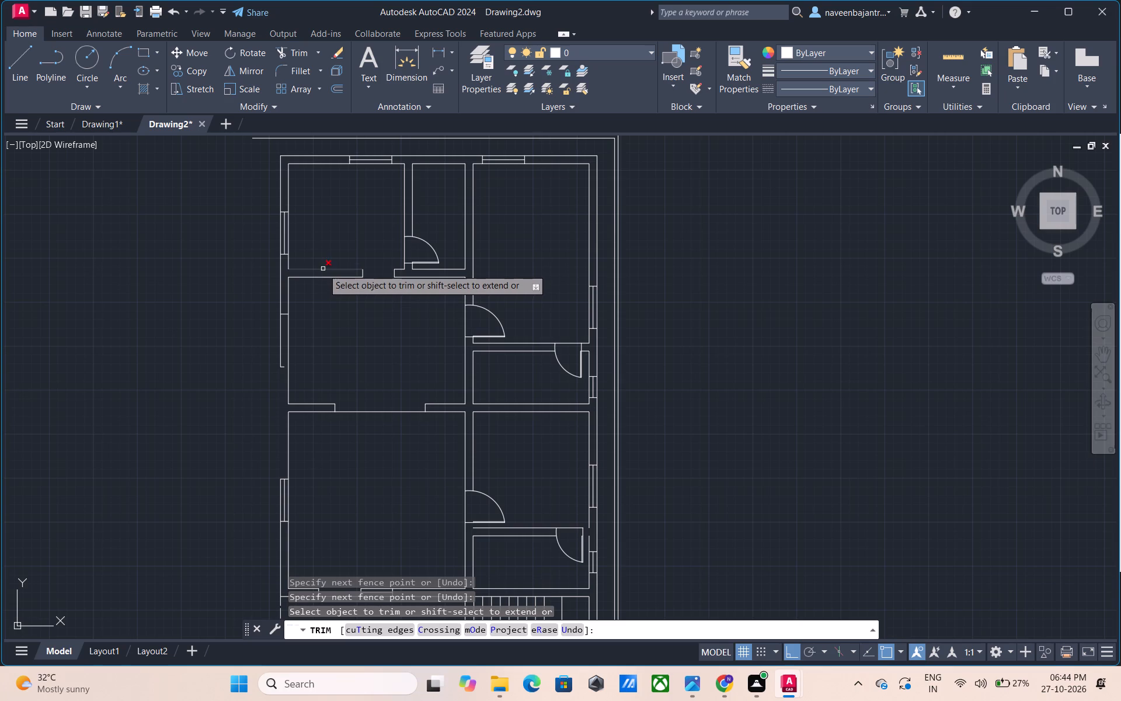
click(323, 269)
click(319, 277)
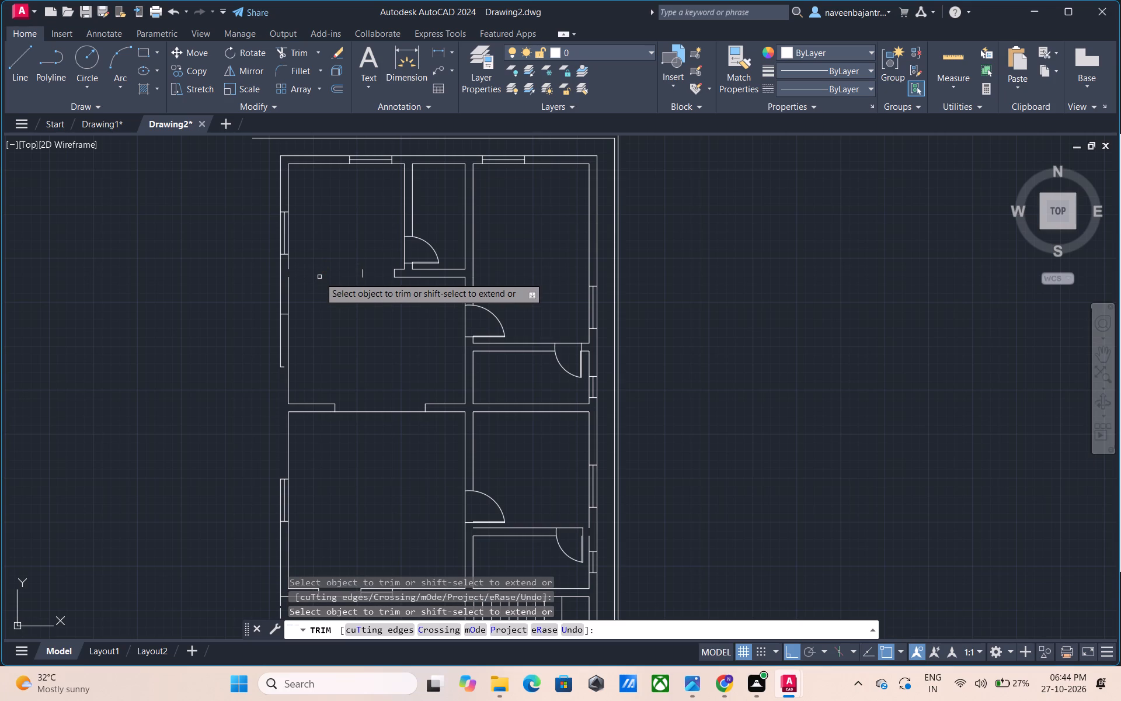
click(364, 273)
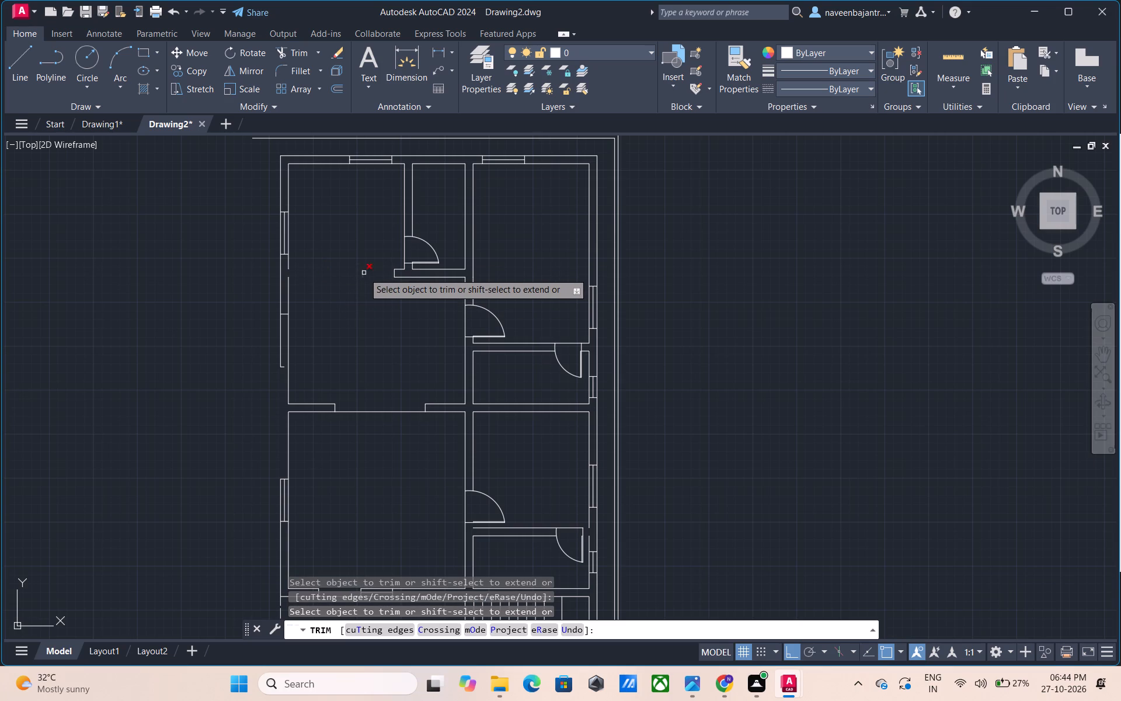
Trim away the middle west room's remaining west wall lines together with its window's outer line and end lines.
click(280, 332)
click(285, 365)
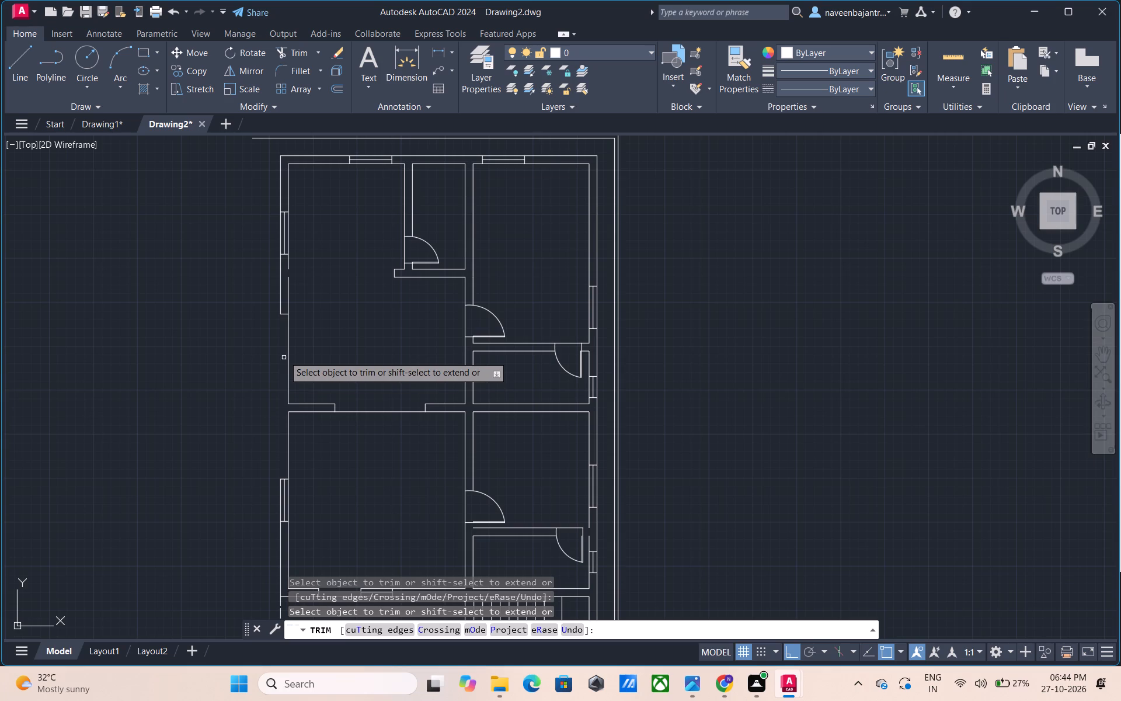
click(289, 346)
click(286, 315)
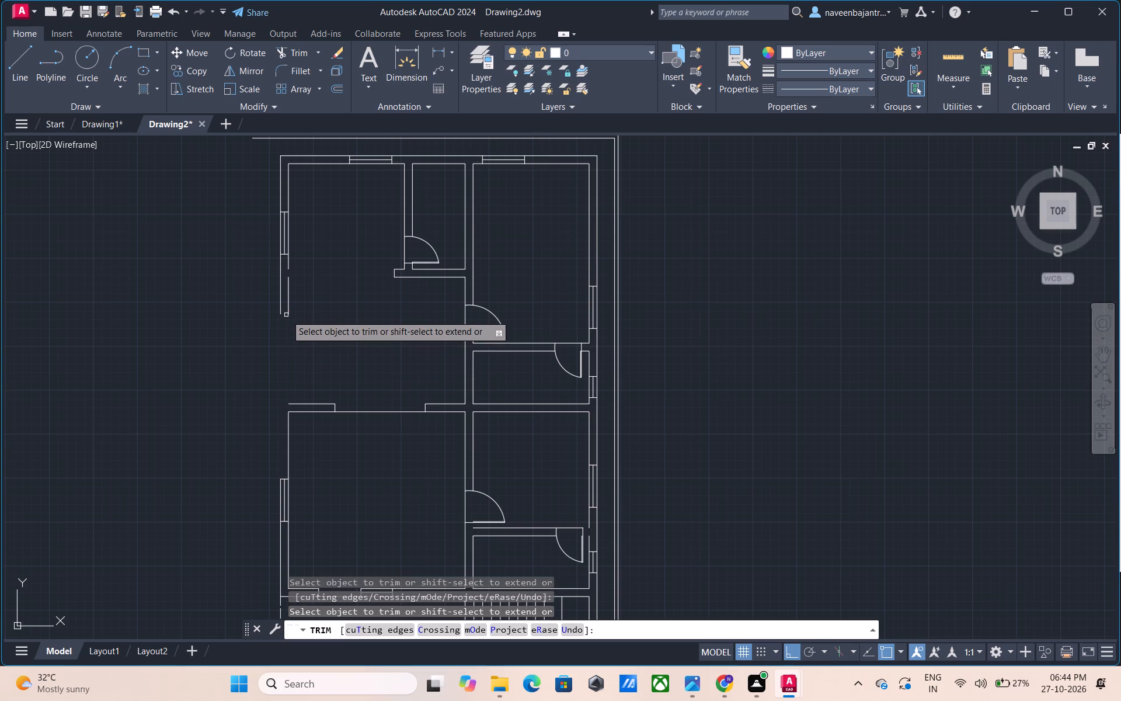
click(288, 308)
click(281, 299)
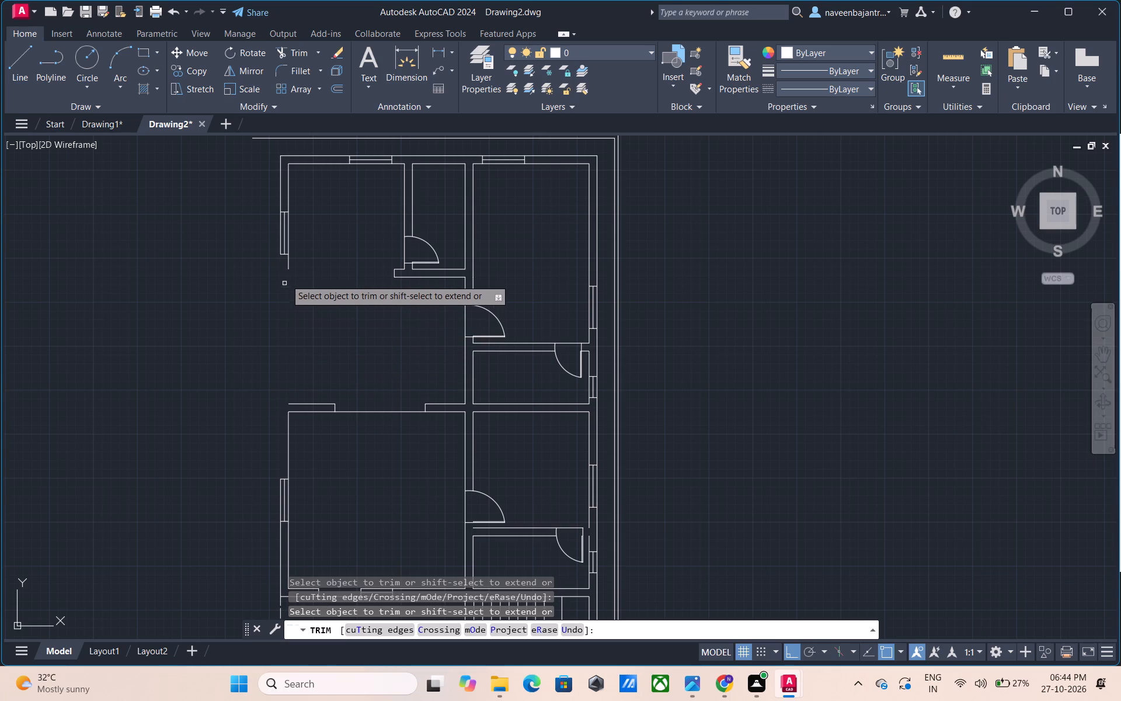
Trim away the northwest room's west wall, including the inner and outer wall lines and all its window lines.
click(289, 268)
click(289, 230)
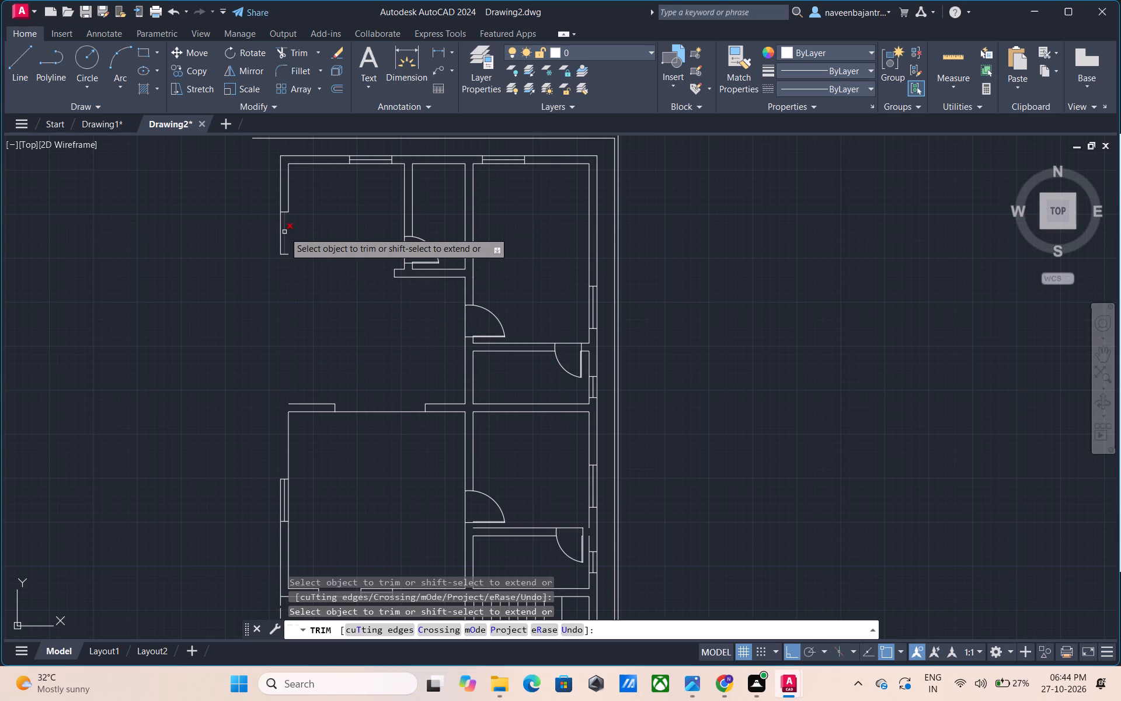
click(284, 232)
click(282, 232)
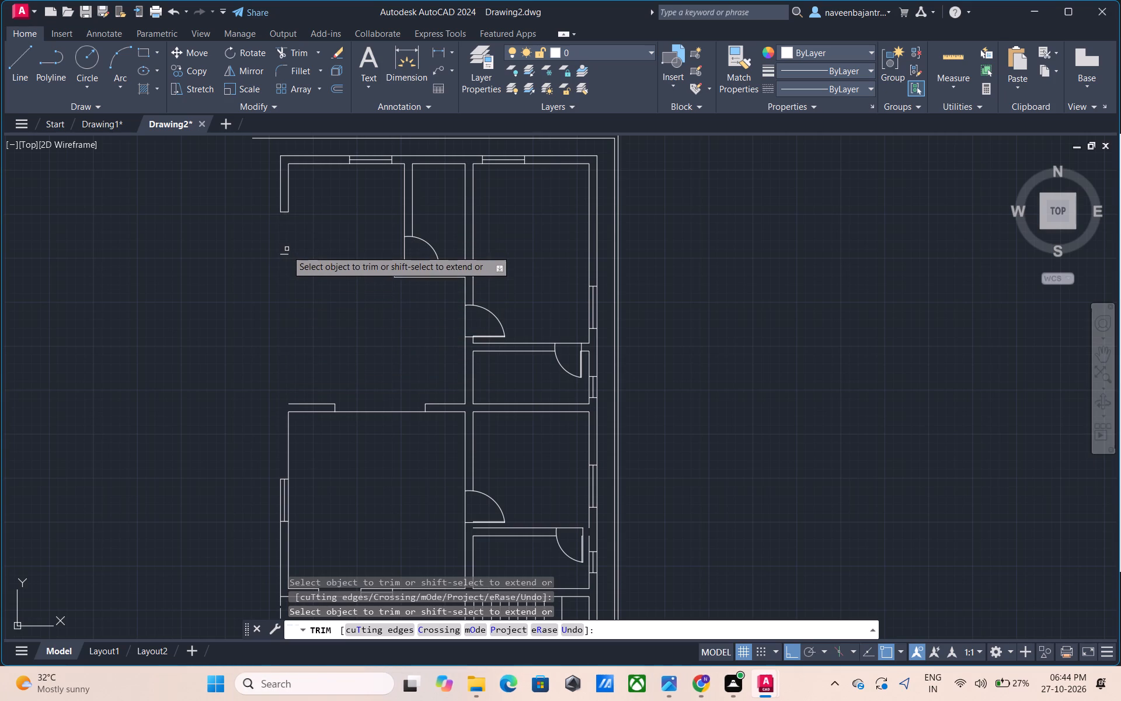
click(286, 252)
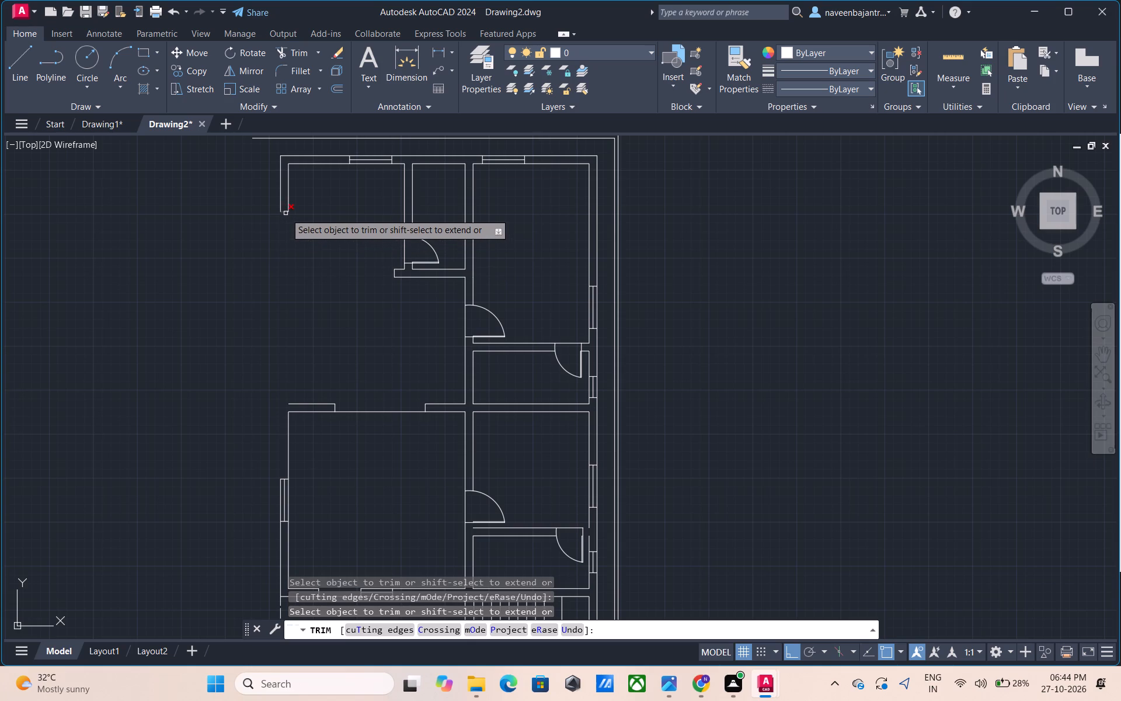
click(286, 213)
click(280, 206)
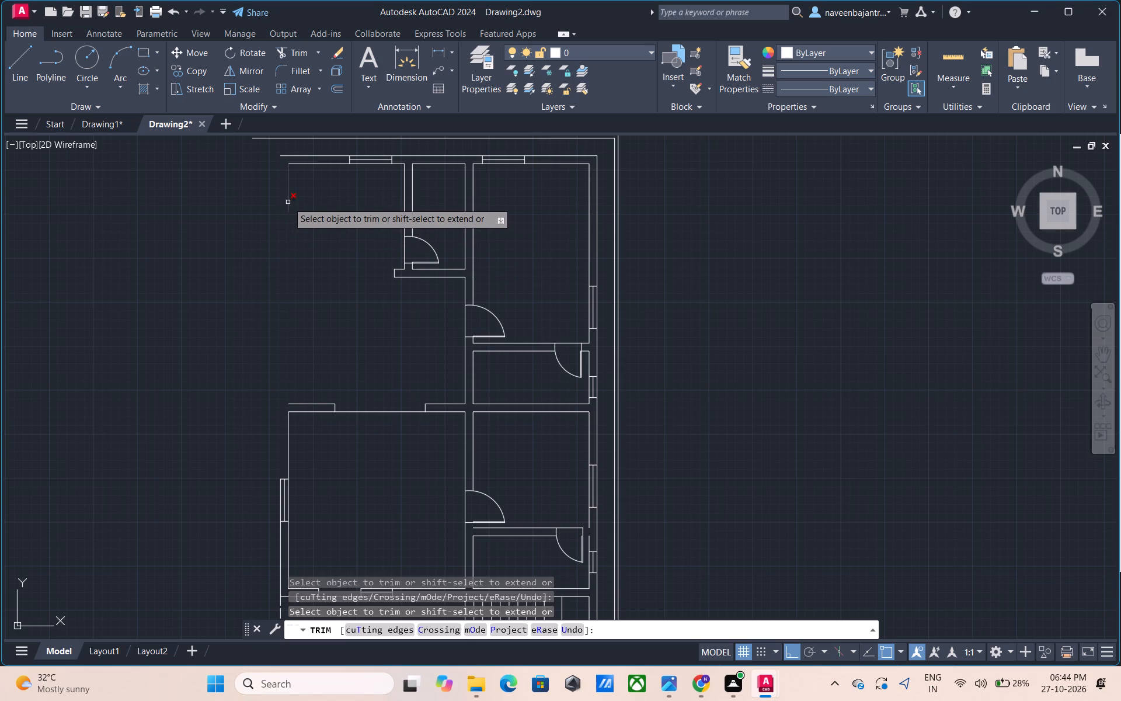
click(288, 202)
Trim away the northwest room's north wall lines and its north window, up to the narrow room's partition.
click(301, 161)
click(307, 158)
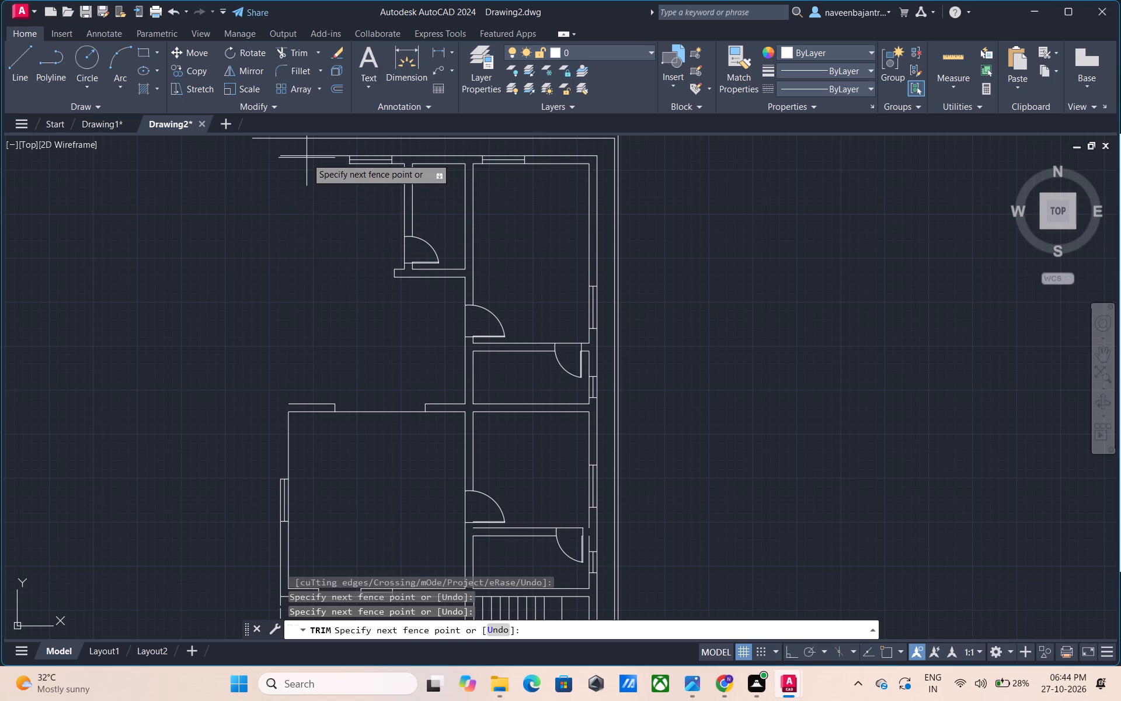
click(308, 157)
click(399, 156)
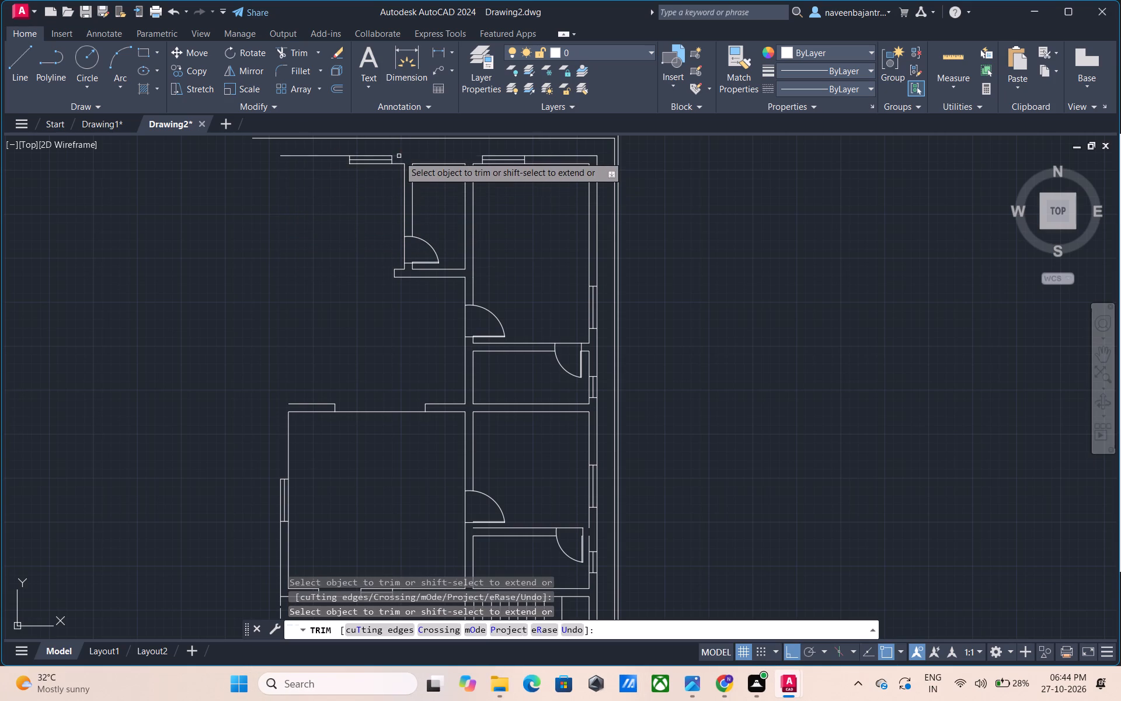
click(381, 157)
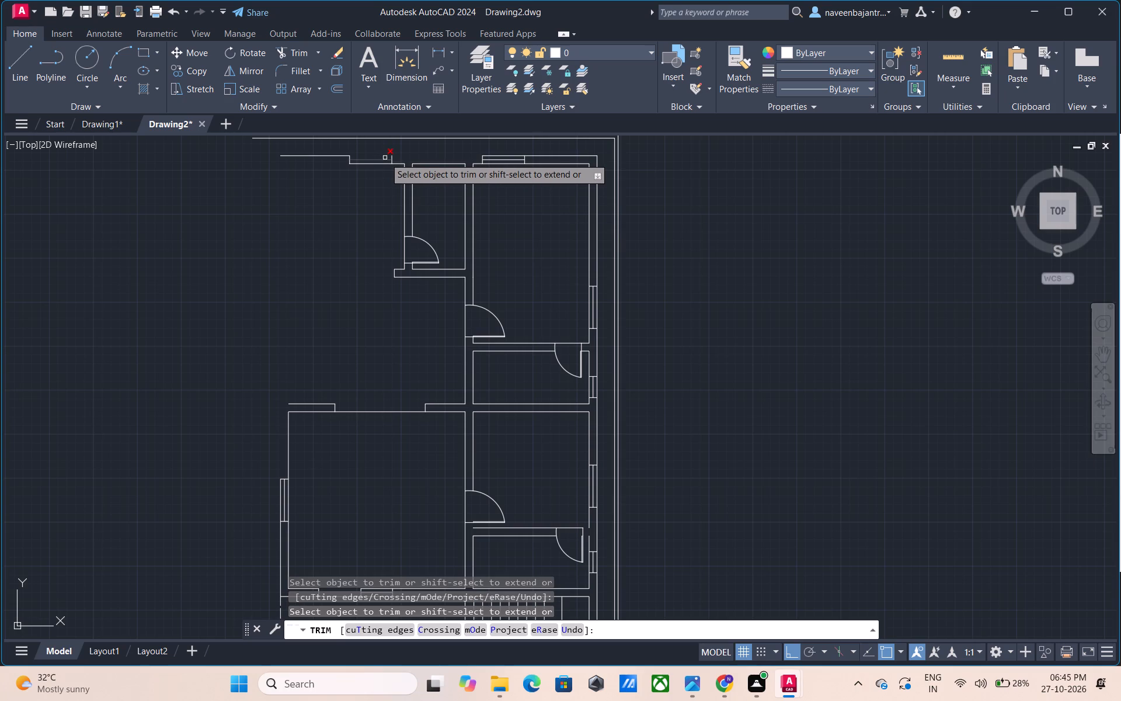
click(385, 158)
click(382, 163)
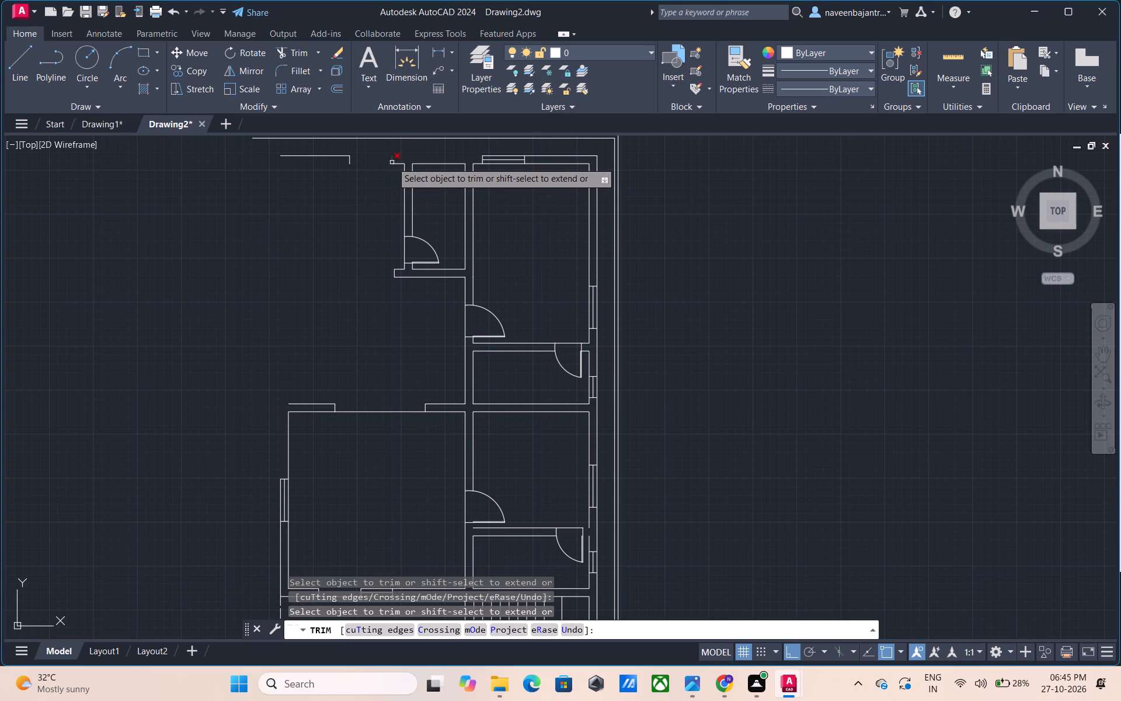
click(392, 162)
click(349, 161)
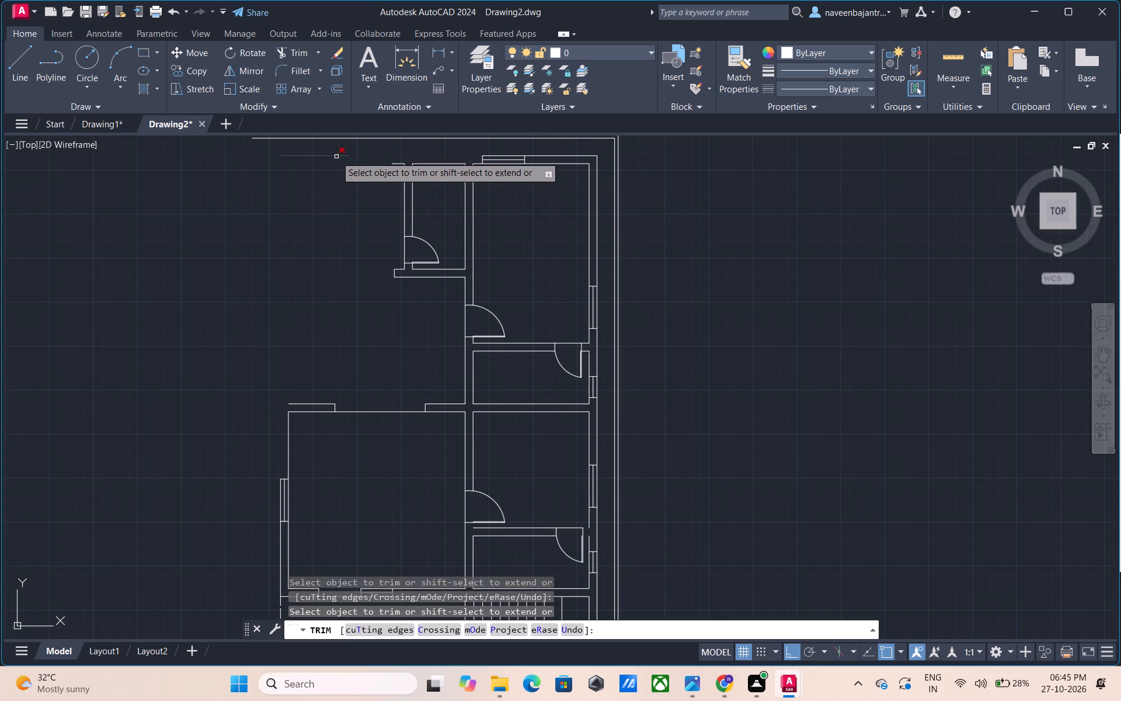
click(336, 156)
click(399, 165)
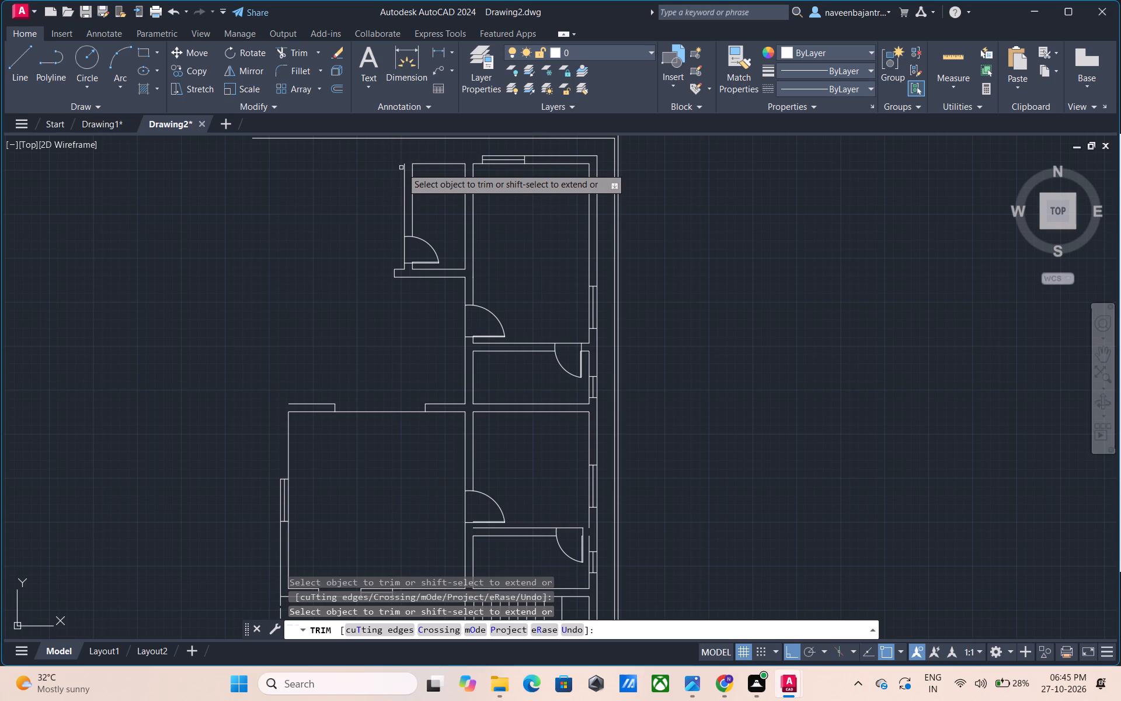
Trim the narrow room's outer west wall line, the wall stub below it, and the adjoining wall line down to the northeast room's door.
click(404, 168)
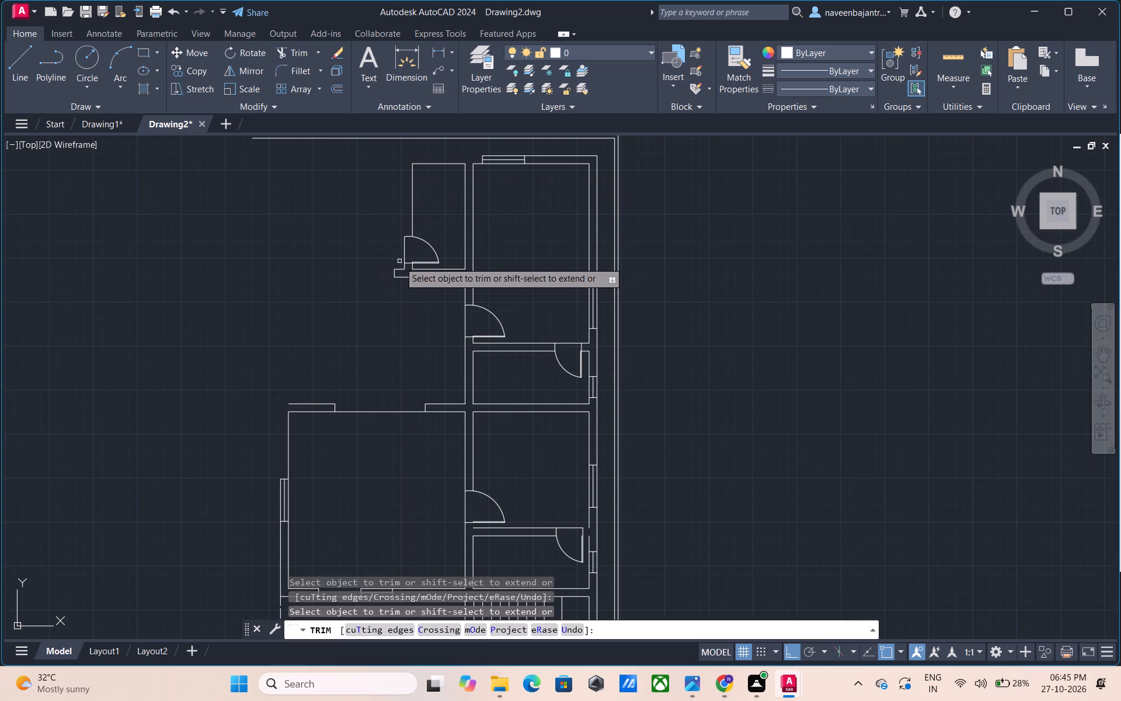
click(400, 269)
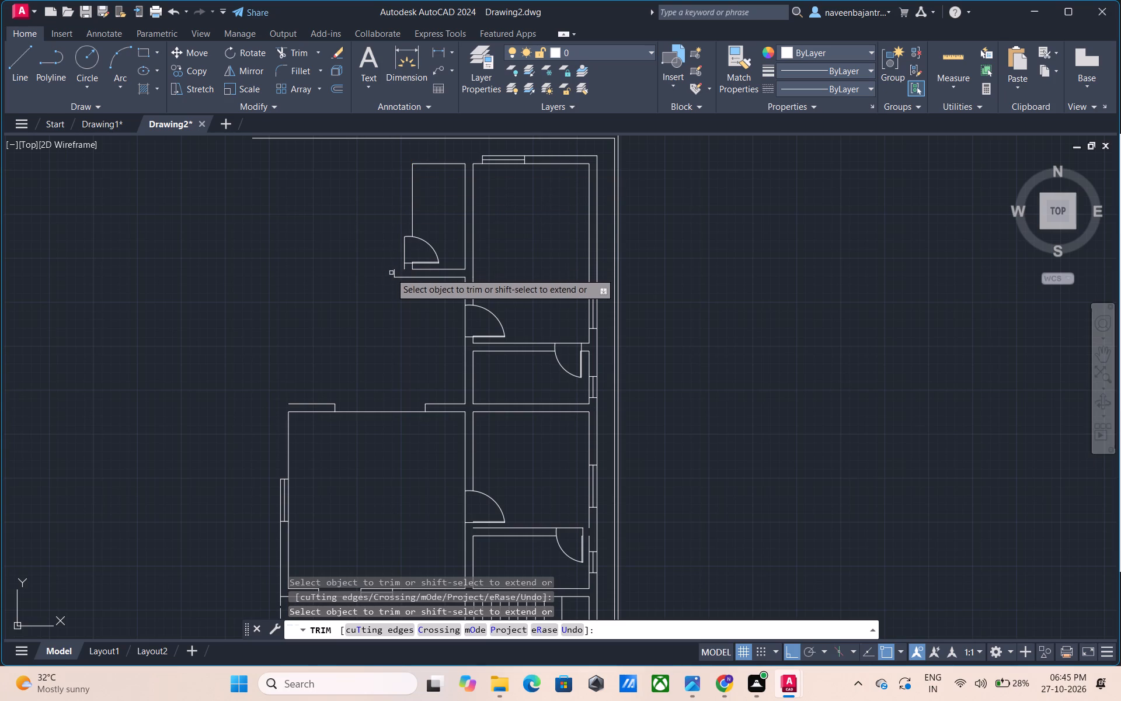
click(392, 272)
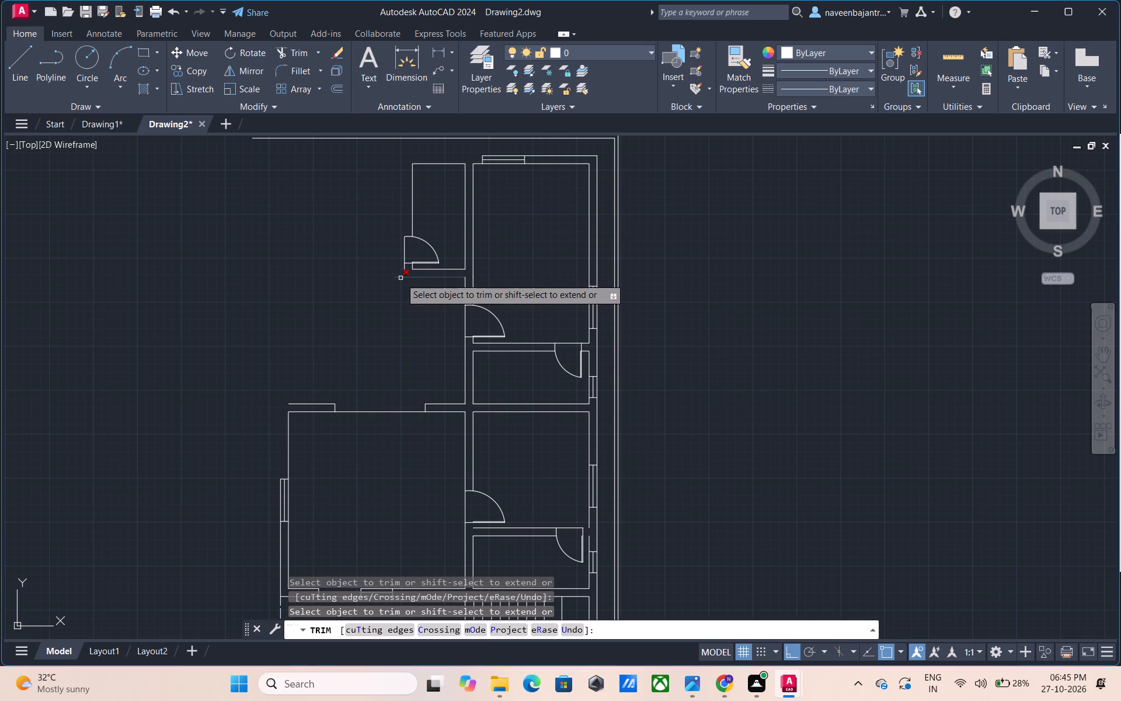
click(401, 278)
click(464, 300)
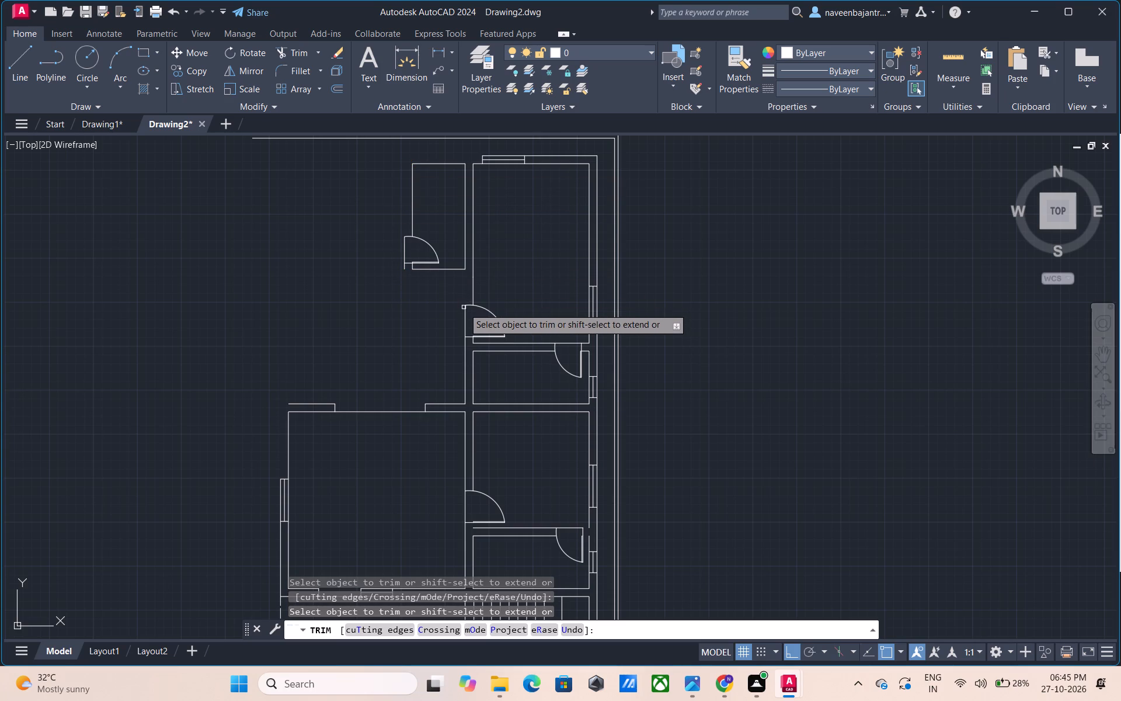
Trim away the northeast room's door: the opening line, base line, swing arc and leaf lines.
click(464, 309)
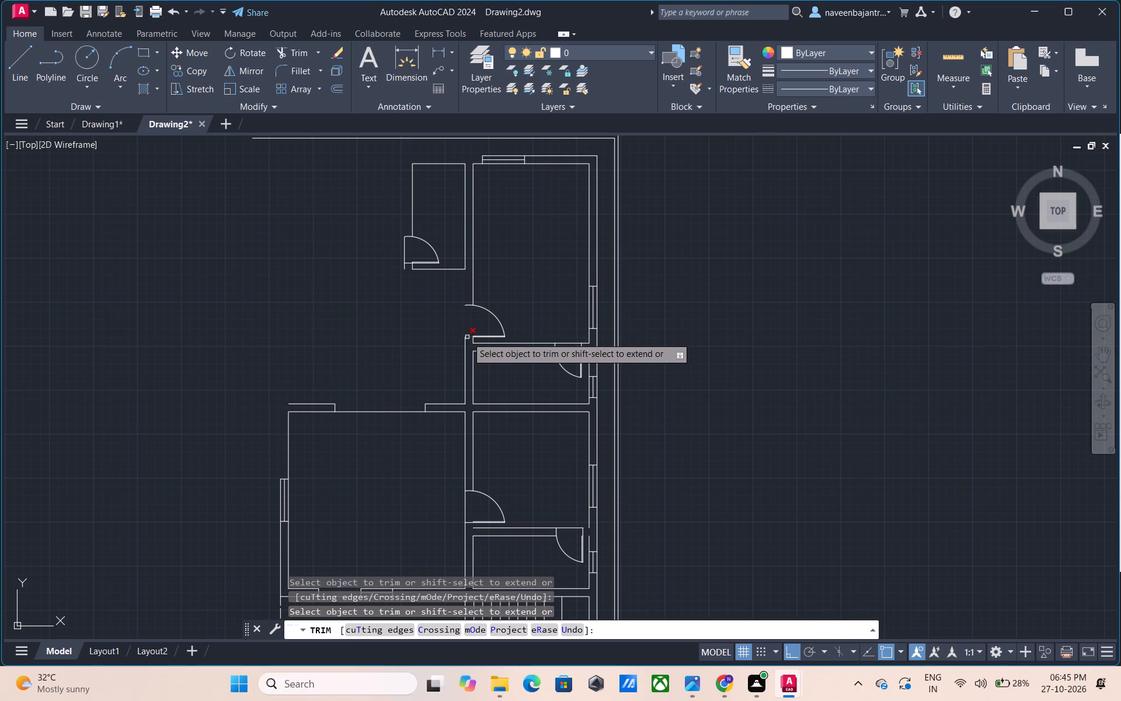
click(467, 337)
click(493, 316)
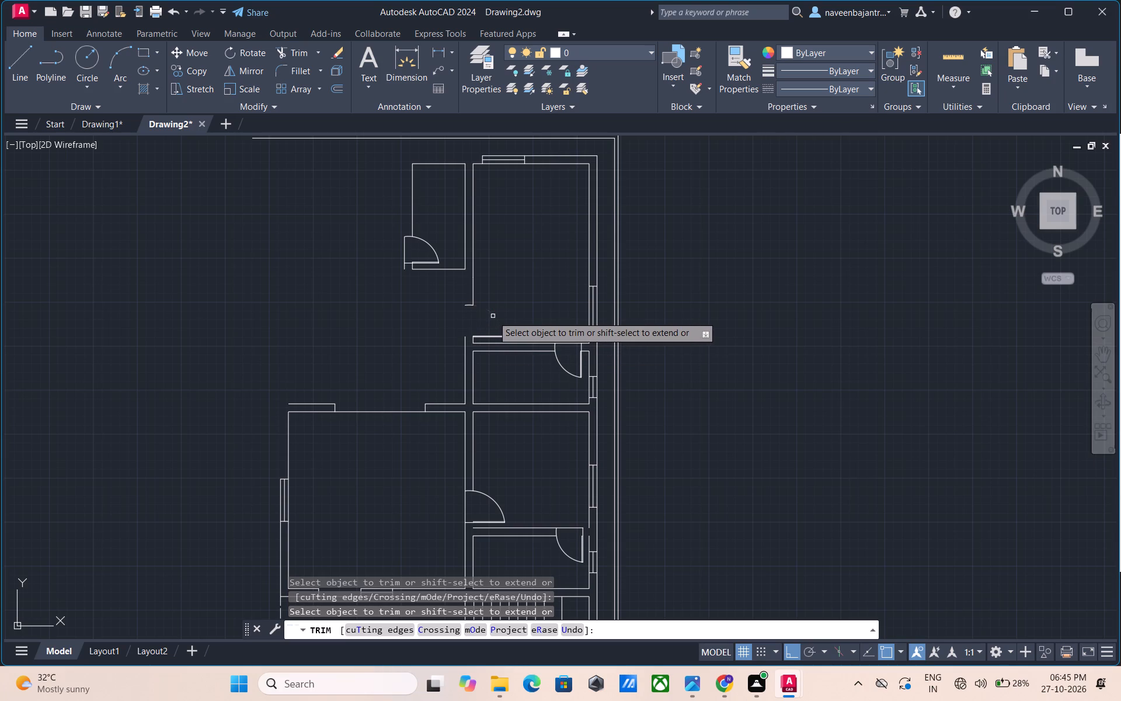
click(486, 335)
click(488, 338)
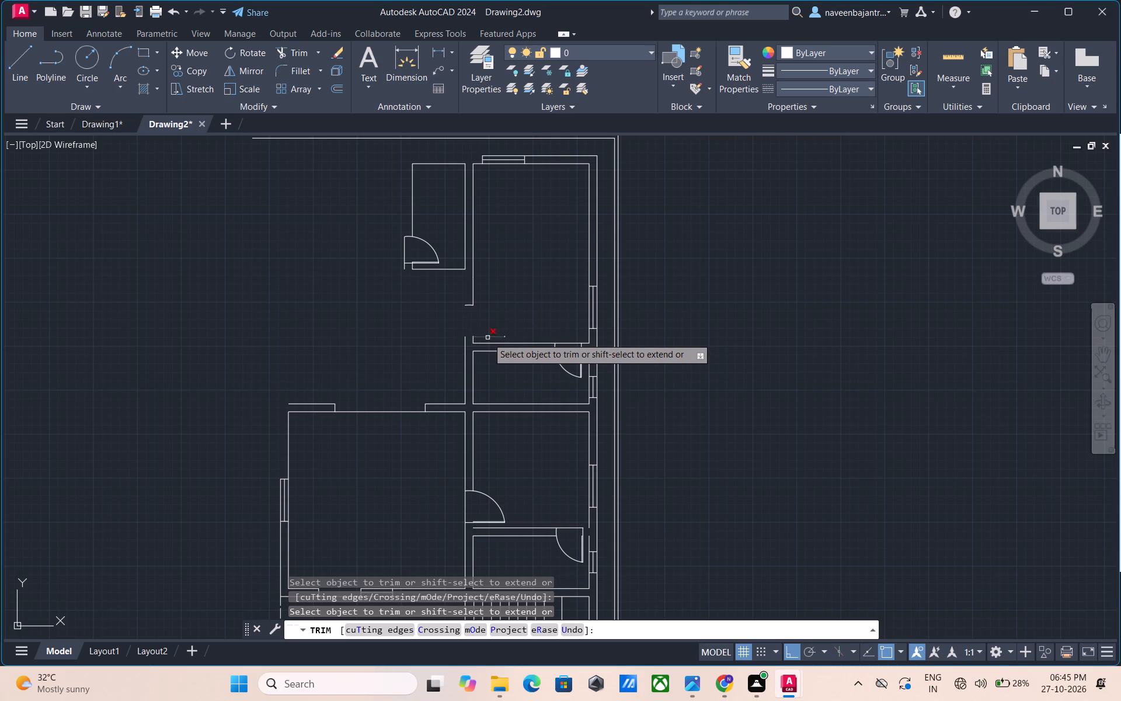
click(504, 336)
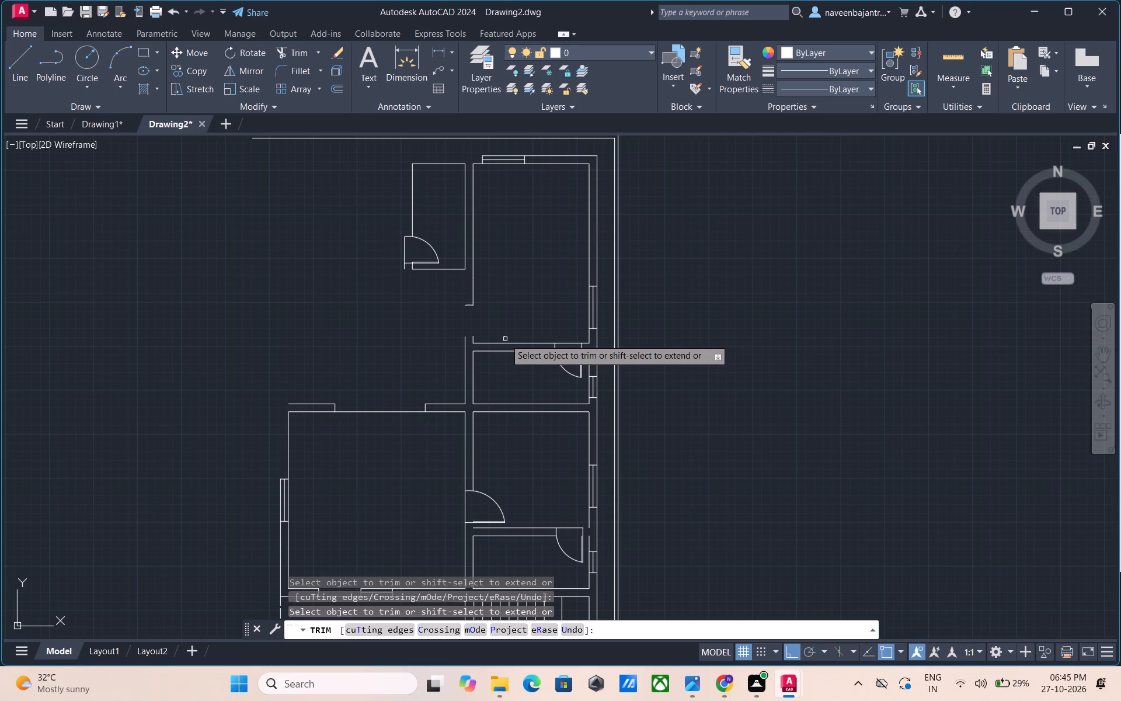
click(504, 338)
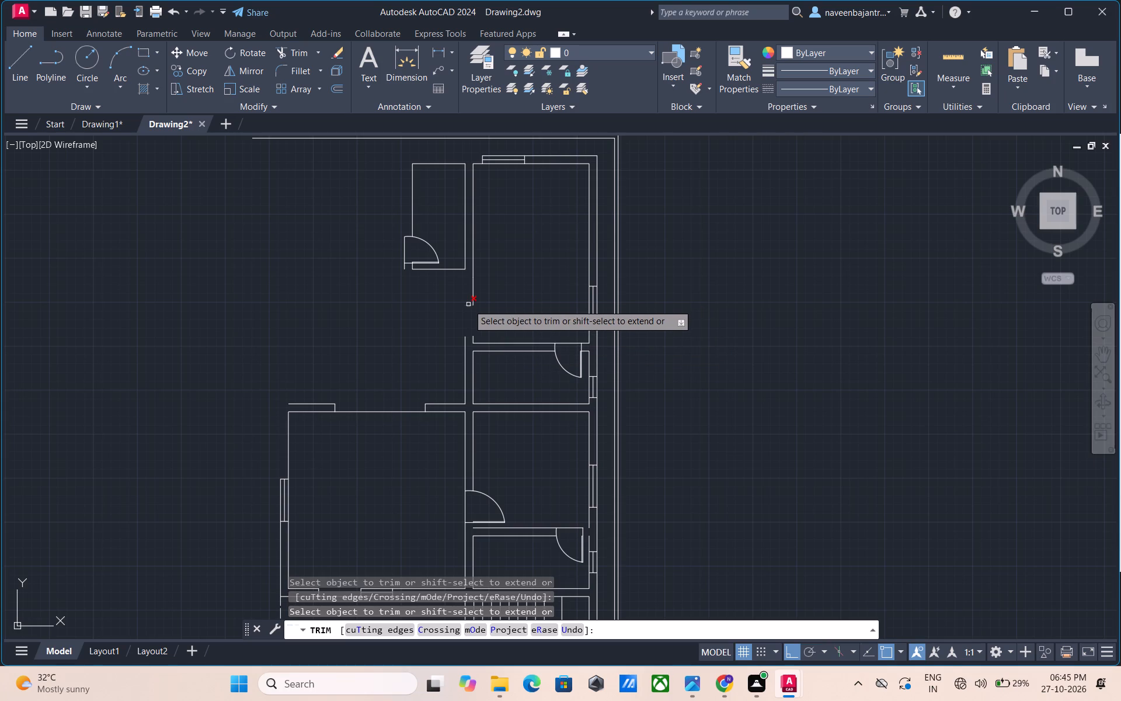
Trim the door's north jamb line, both lines of the wall between the narrow and northeast rooms, and the narrow room's south wall line.
click(468, 304)
click(472, 297)
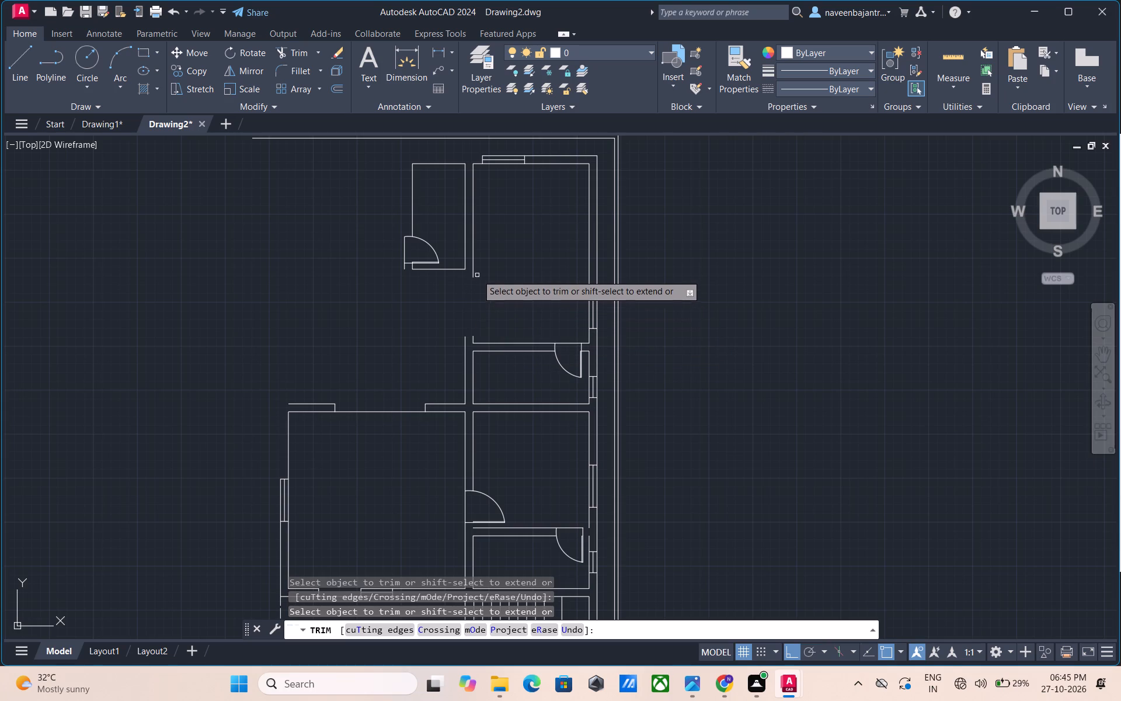
click(473, 272)
click(466, 251)
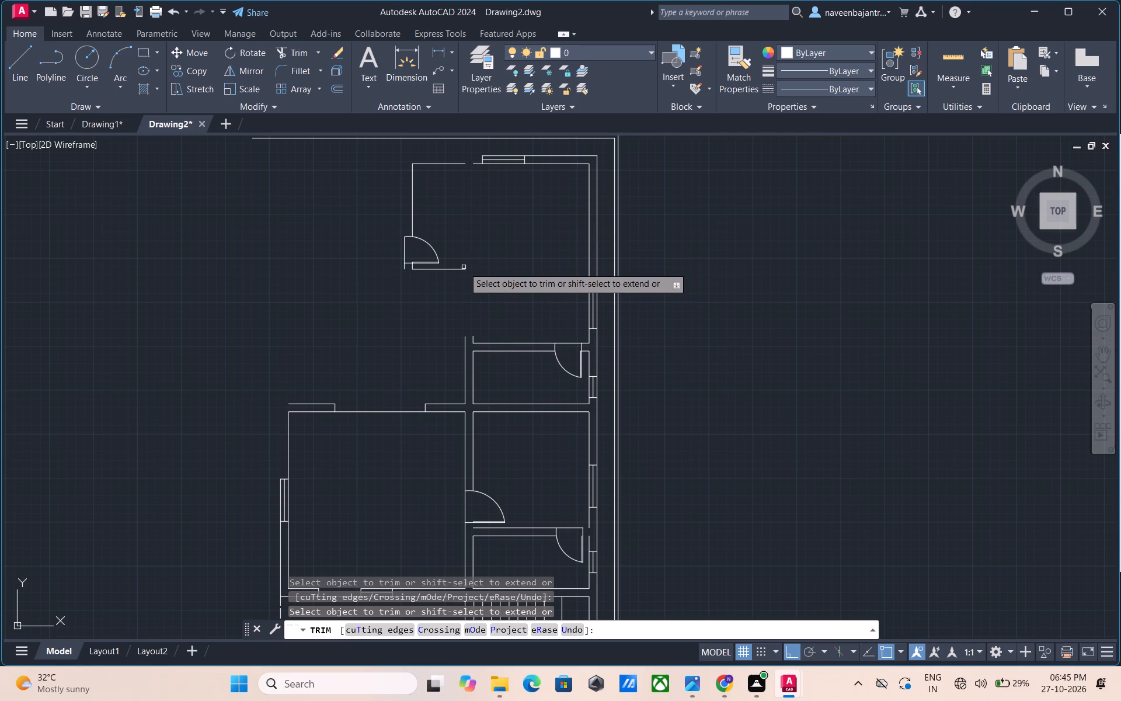
click(459, 267)
Trim away the narrow room's door leaf lines and swing arc, plus the short wall and base lines at its south jamb.
click(431, 263)
click(431, 263)
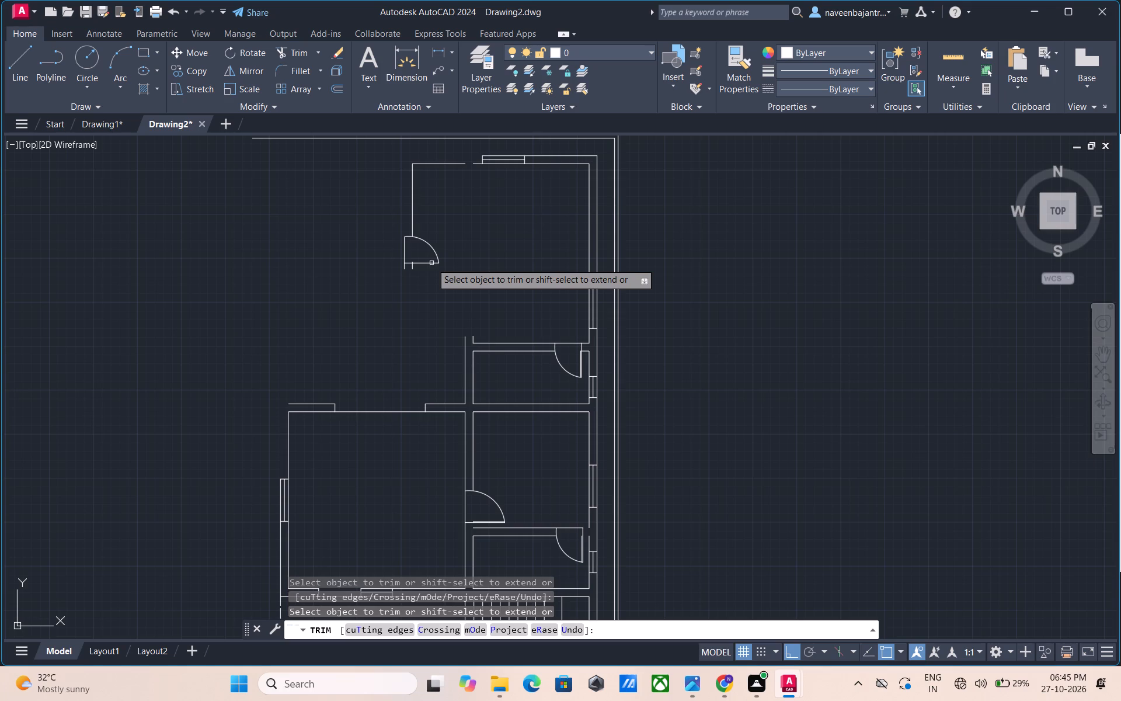
click(434, 263)
click(438, 263)
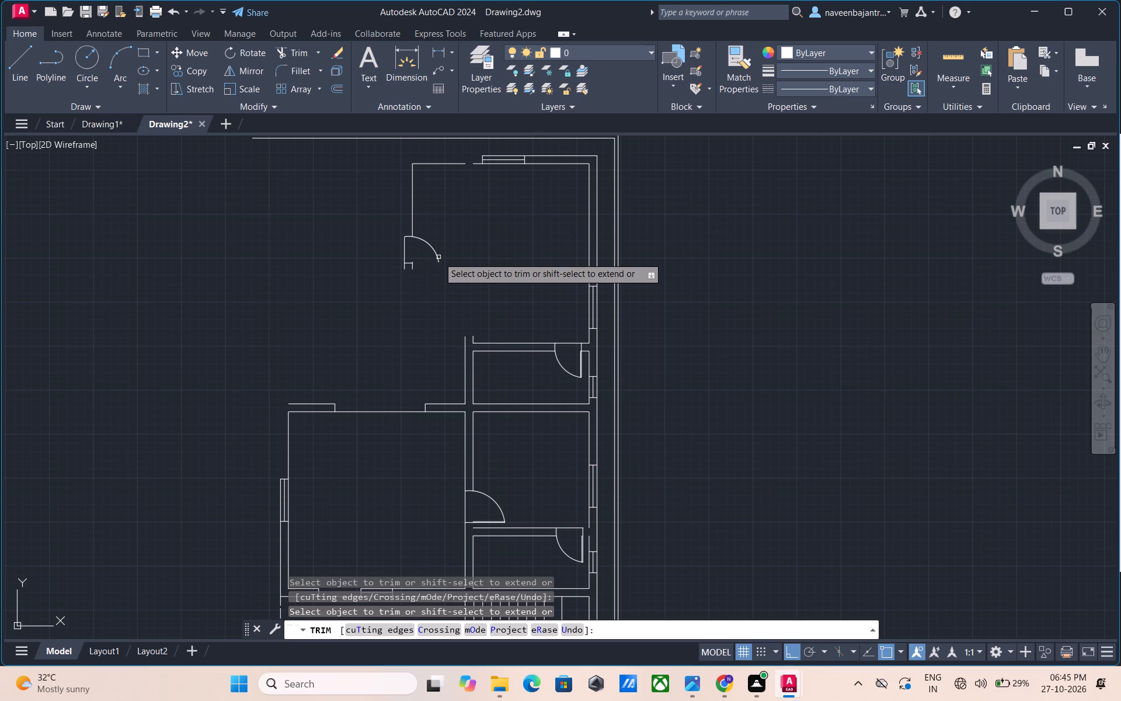
click(438, 257)
click(440, 262)
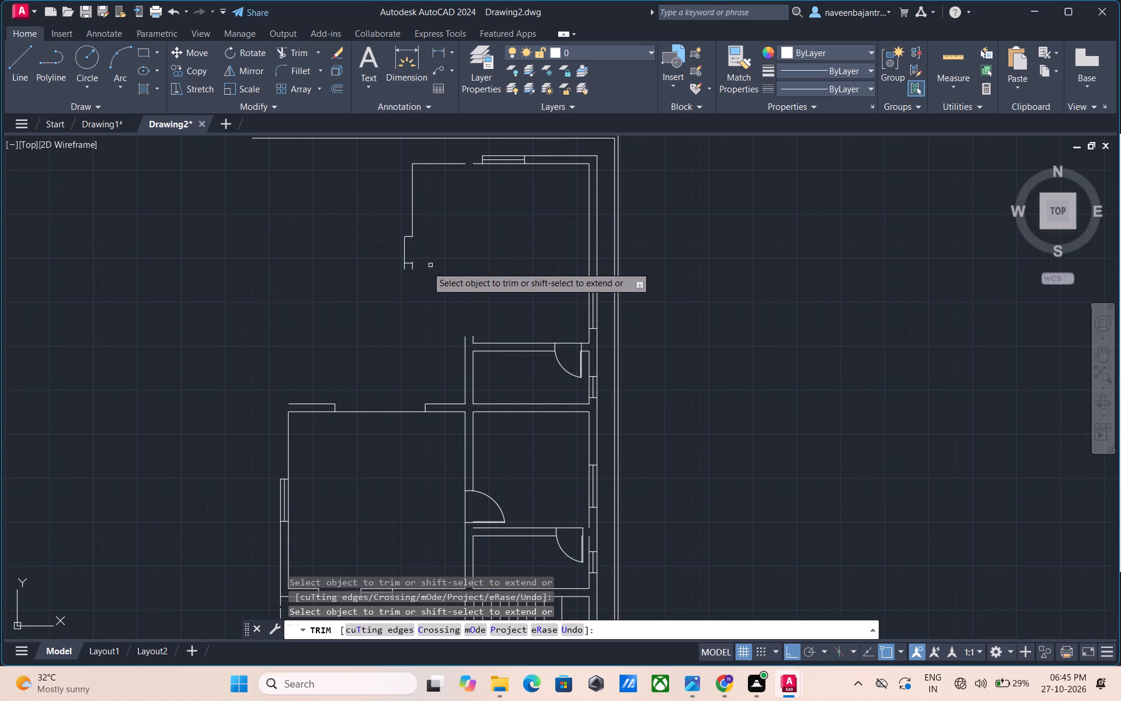
click(412, 265)
click(407, 262)
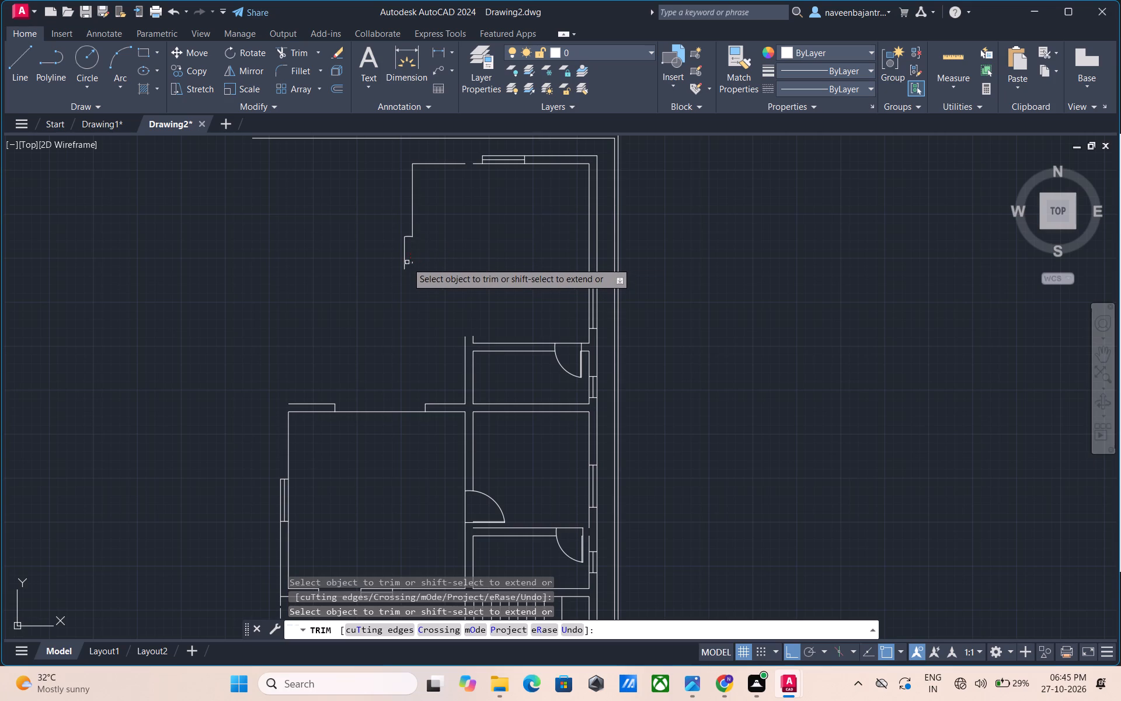
Trim the narrow room's remaining lines: the lower wall stub, its short jog, the west wall line and the north wall line.
click(414, 265)
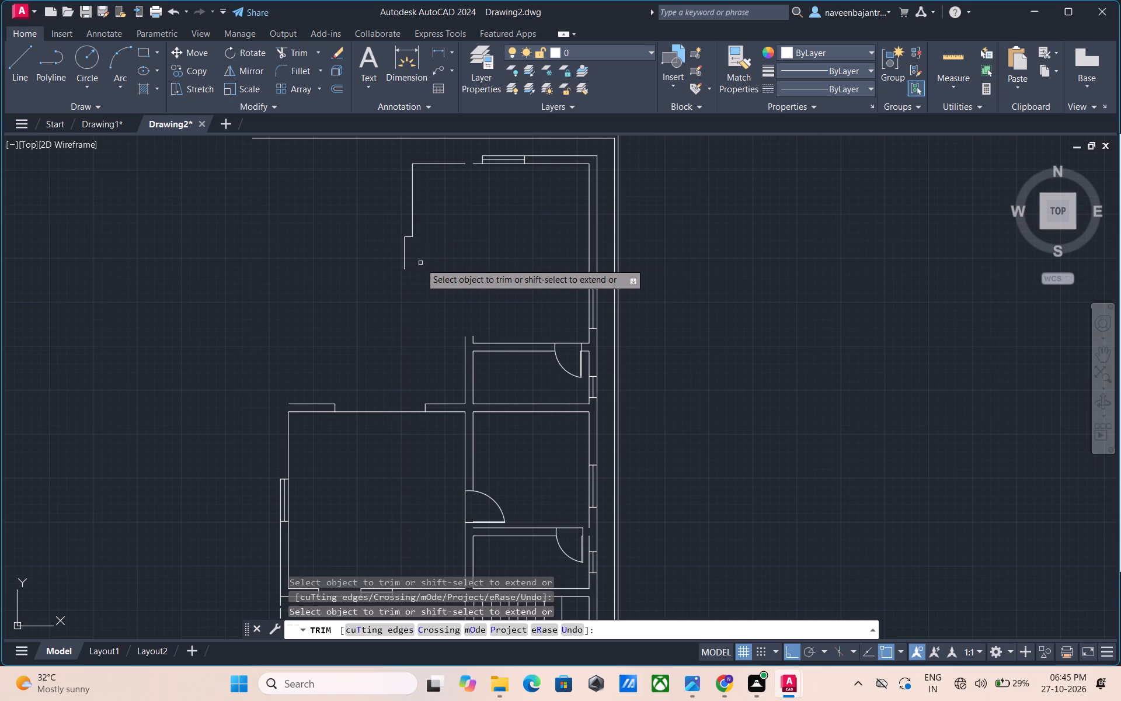
click(405, 254)
click(412, 237)
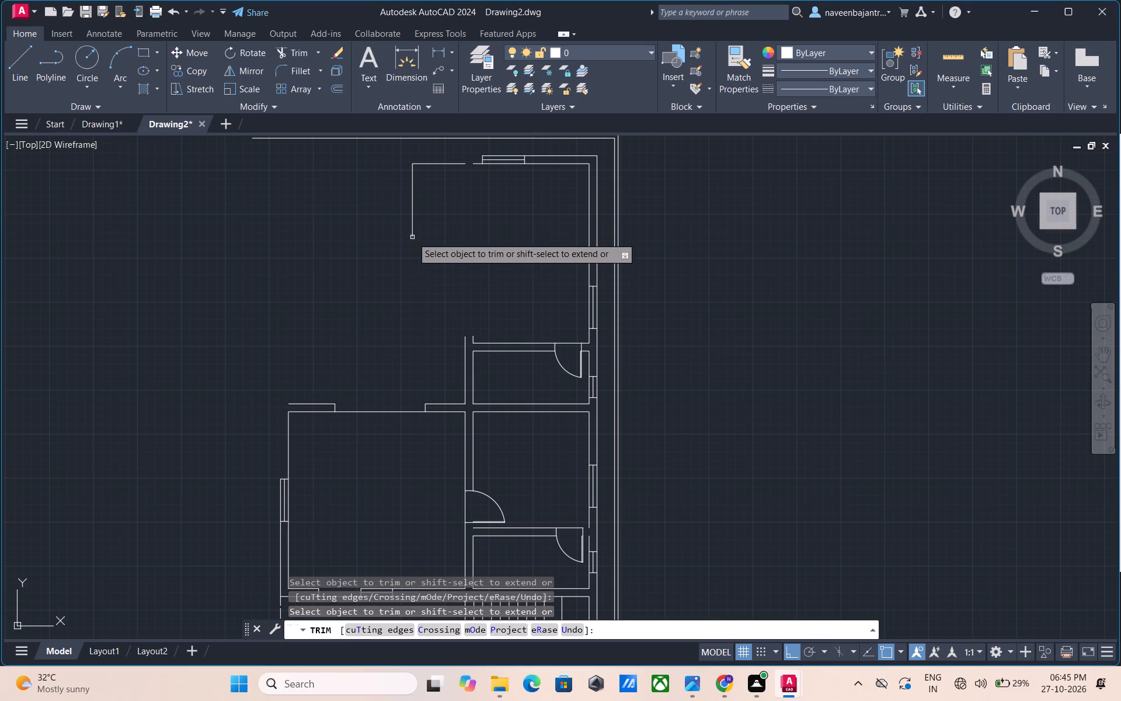
click(413, 230)
click(445, 162)
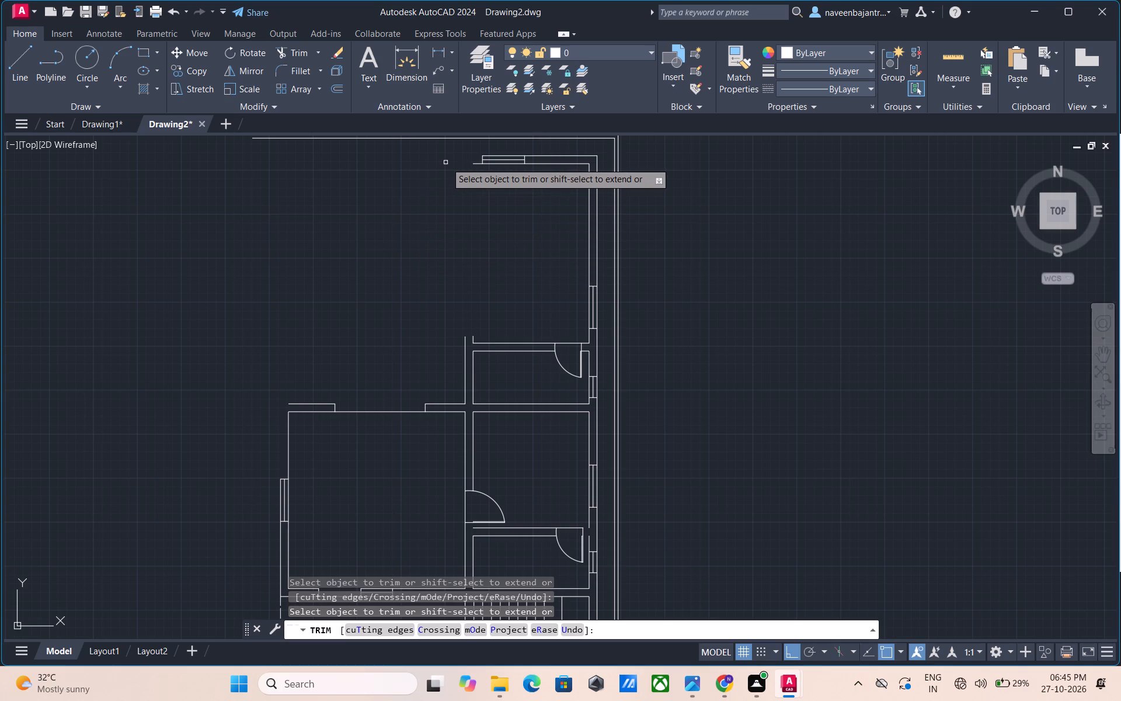
Trim away the northeast room's north wall lines together with the window lines and both window jambs in that wall.
click(474, 164)
click(491, 163)
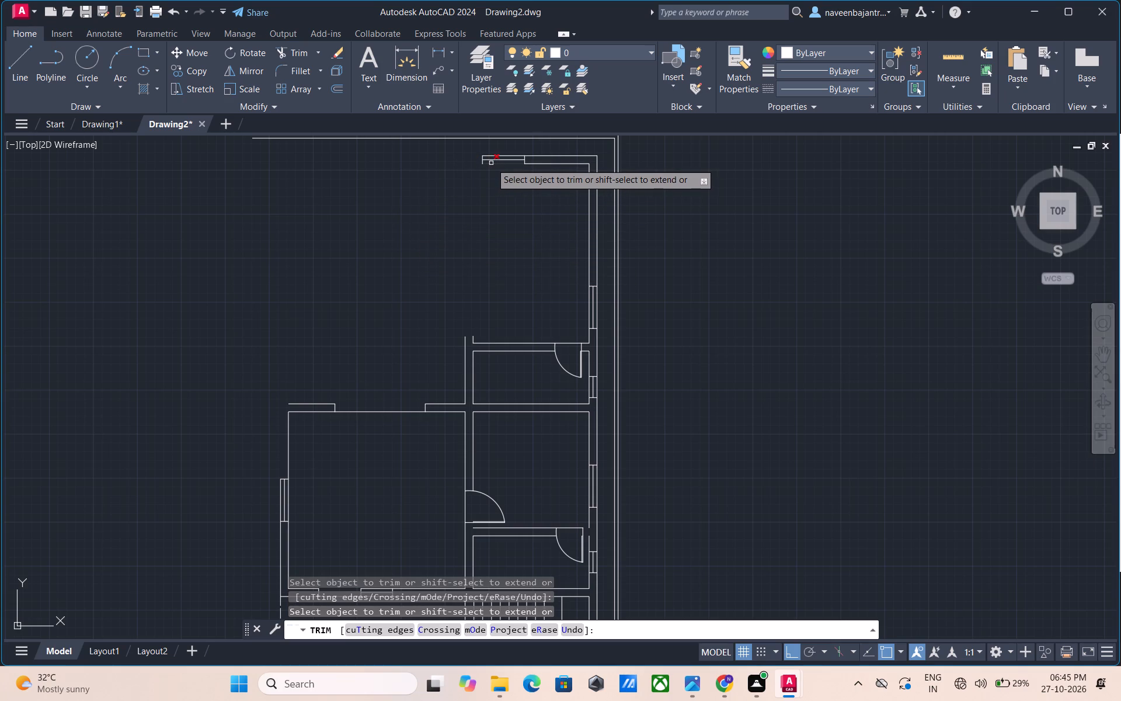
click(494, 161)
click(503, 156)
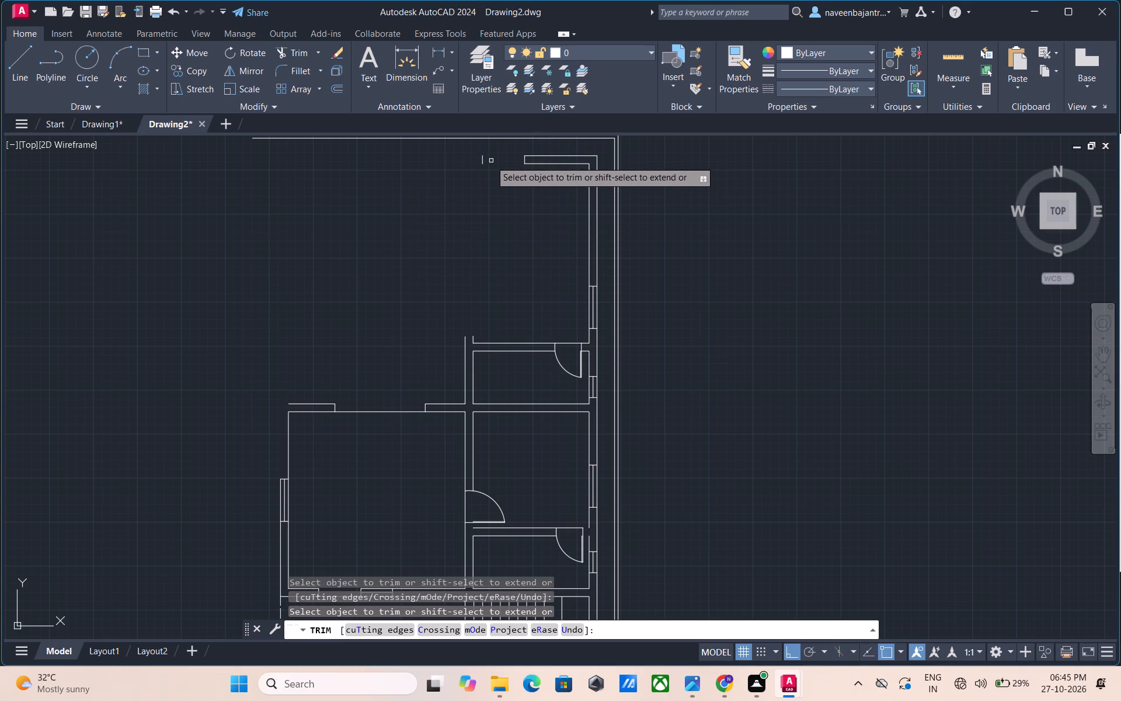
click(482, 160)
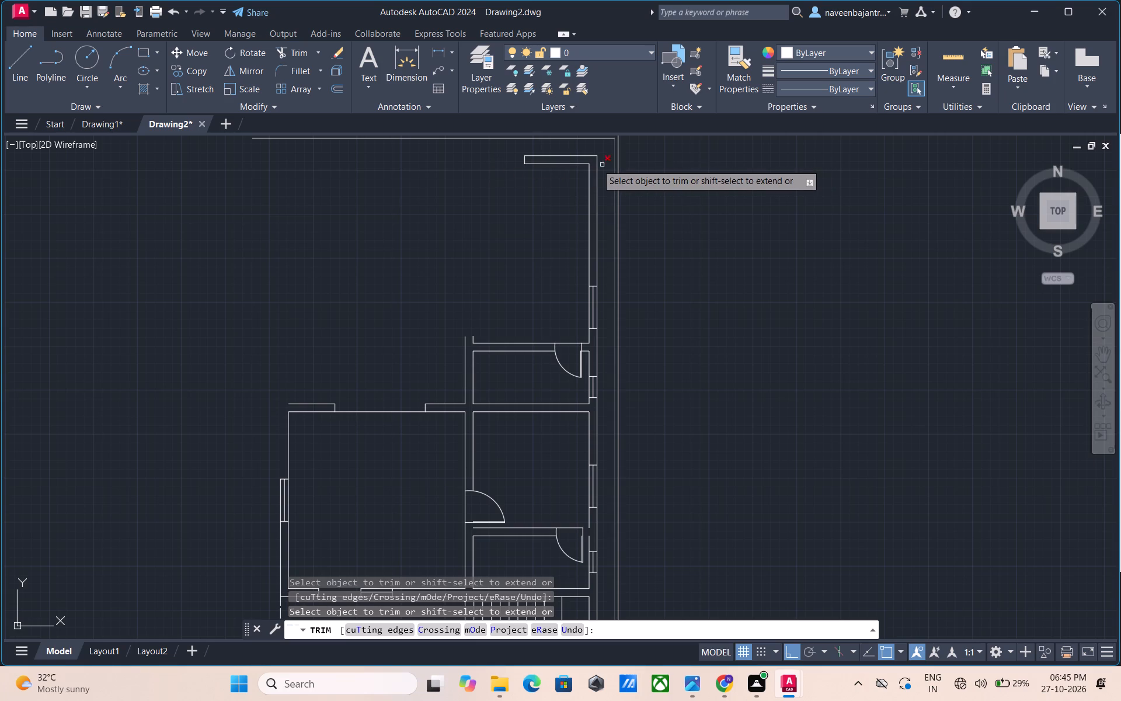
click(571, 164)
click(583, 157)
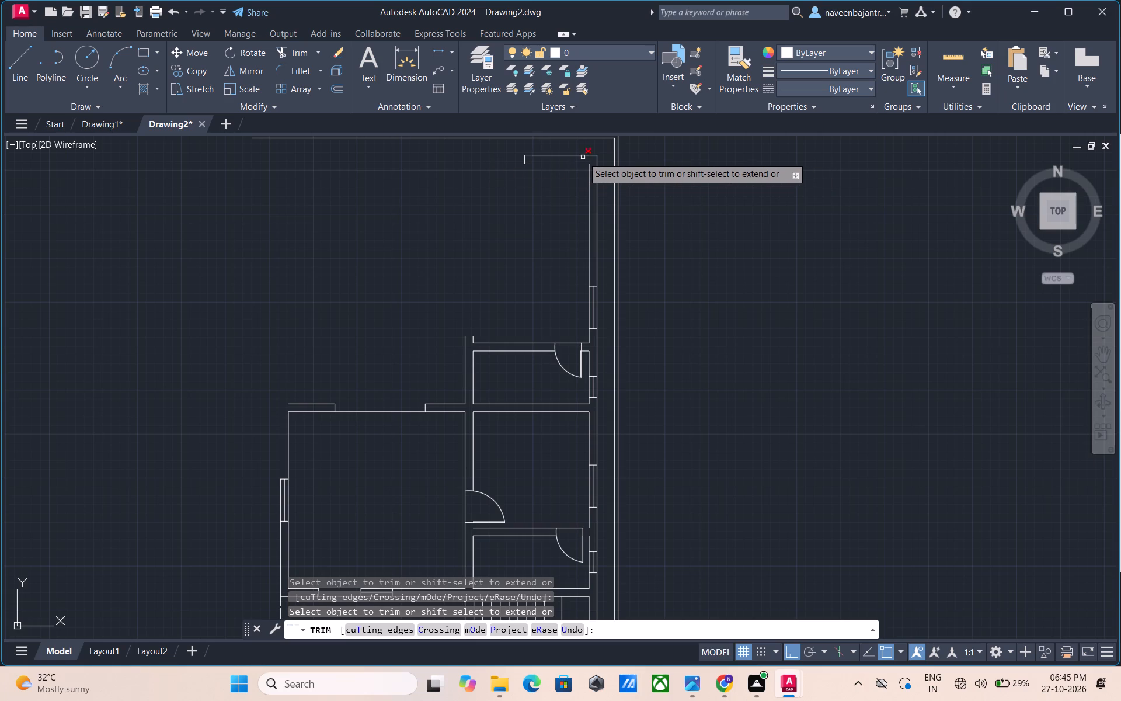
click(524, 161)
Trim away the inner and outer site boundary lines along the north and east sides of the plan.
click(554, 140)
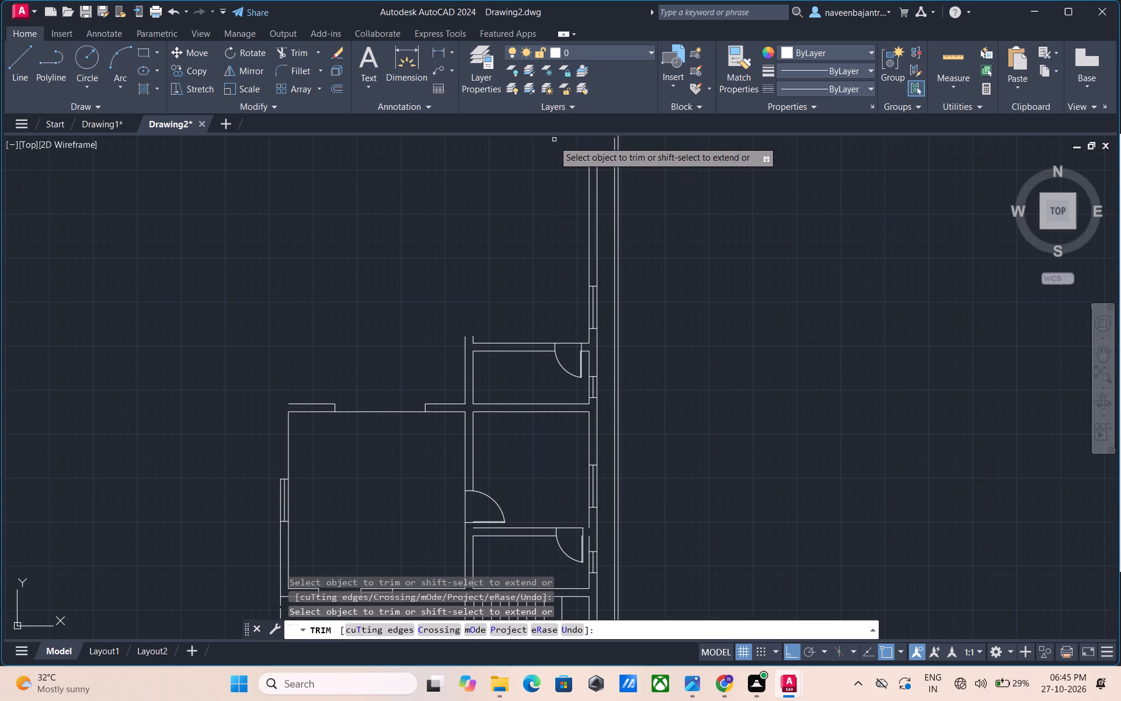
scroll(539, 236, down, 1)
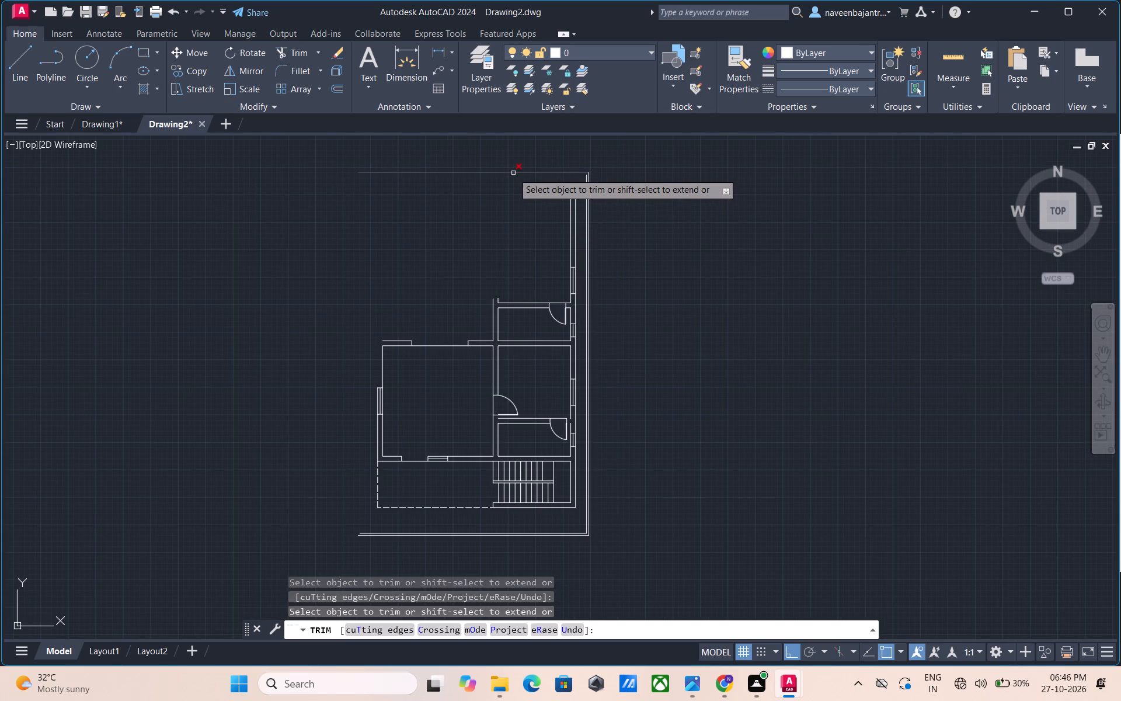
click(513, 173)
click(586, 192)
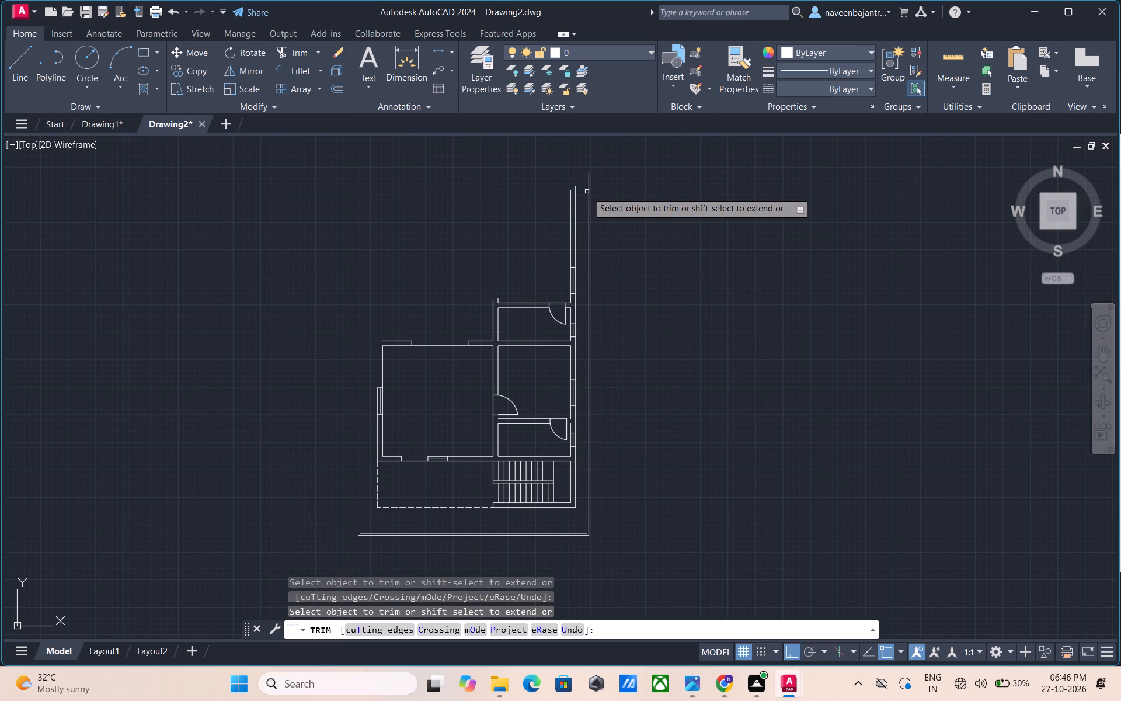
click(587, 192)
Trim the northeast room's east wall lines north of its window, plus the window's lines and north jamb.
click(577, 200)
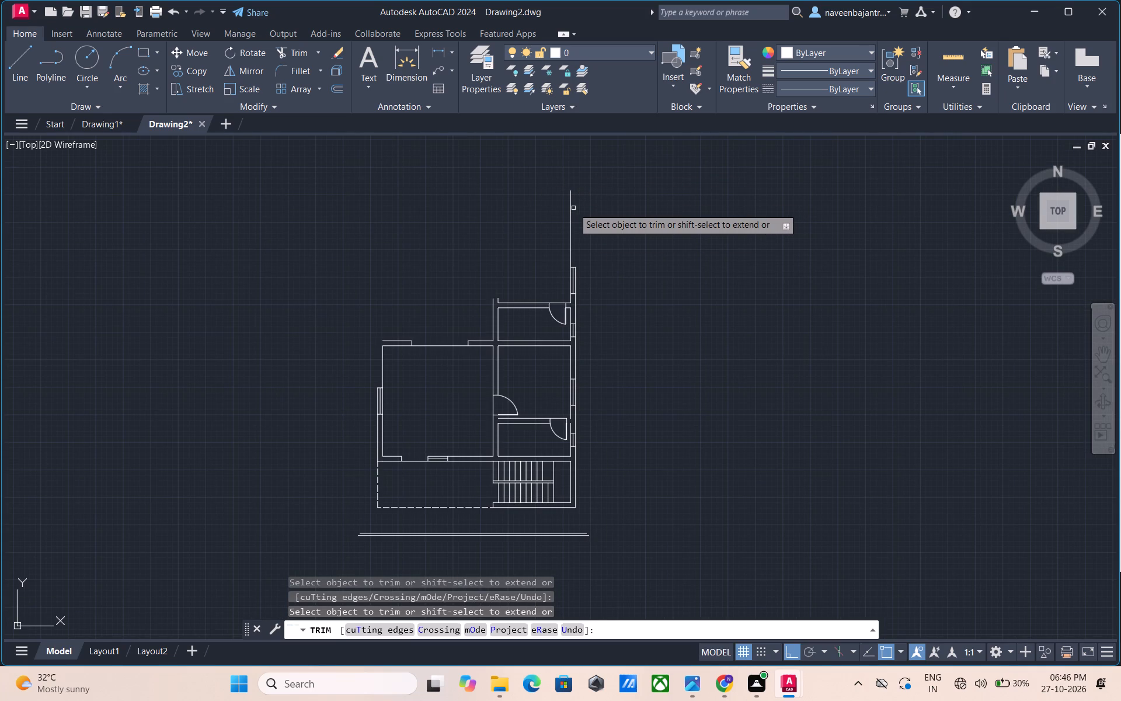
click(572, 216)
click(575, 268)
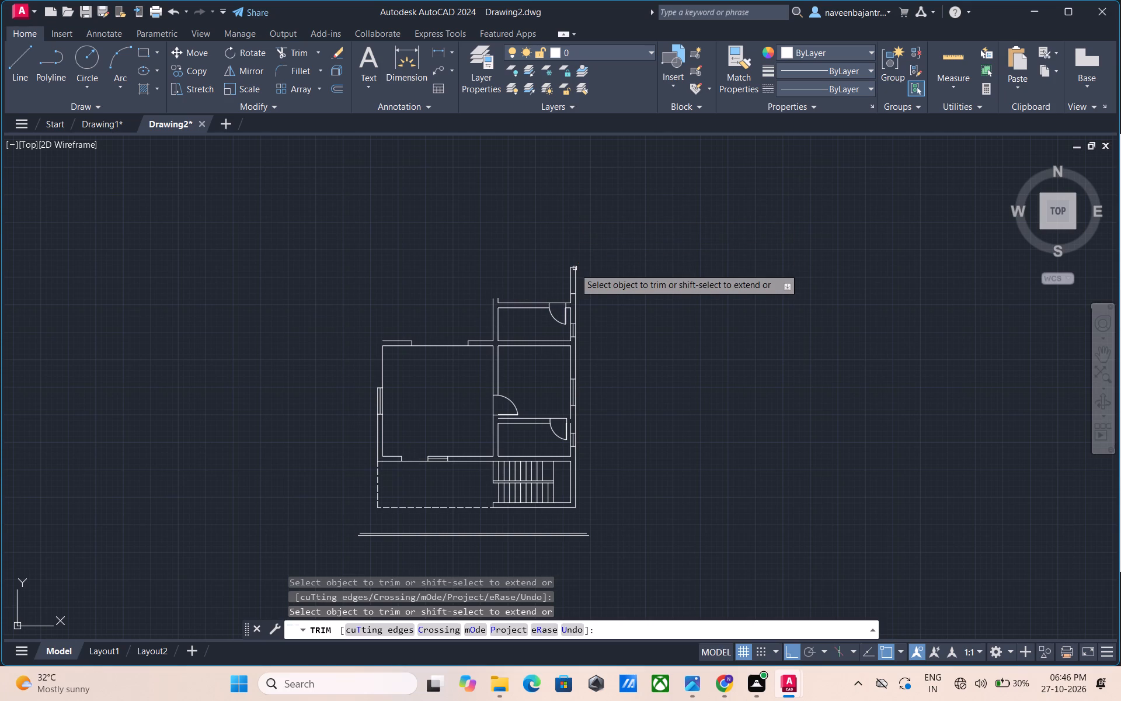
click(576, 276)
click(570, 277)
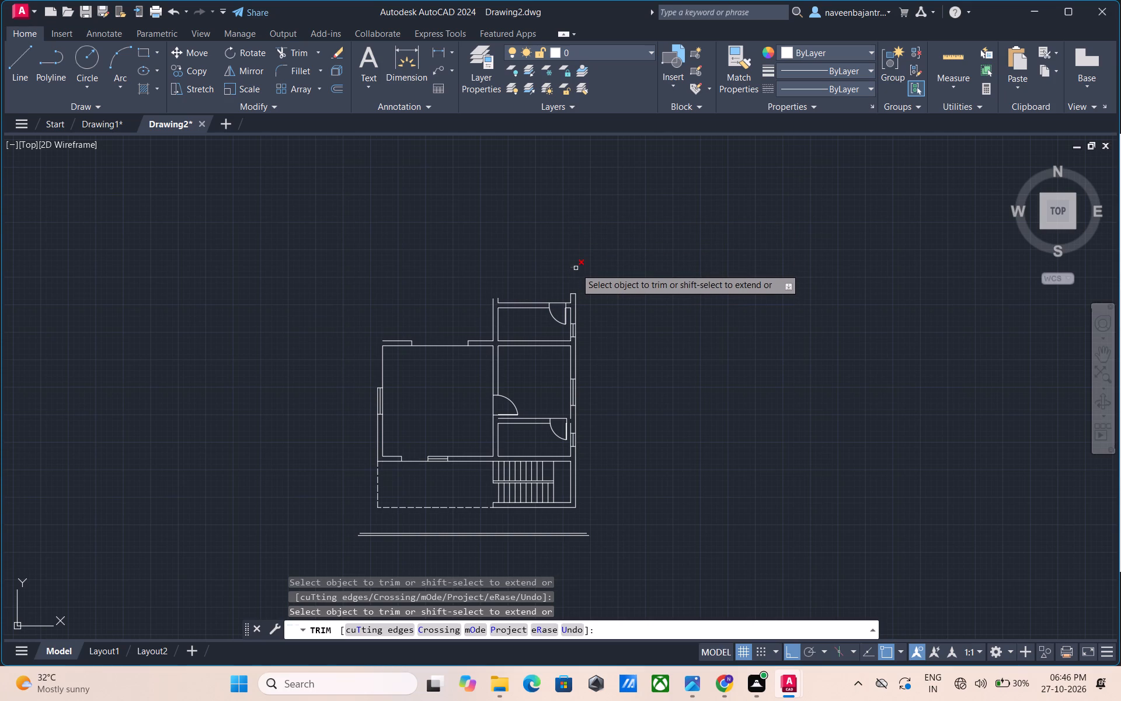
click(576, 268)
Trim the northeast room's south wall line, the wall stub at its west end, and the outer west wall line of the small room below.
click(551, 303)
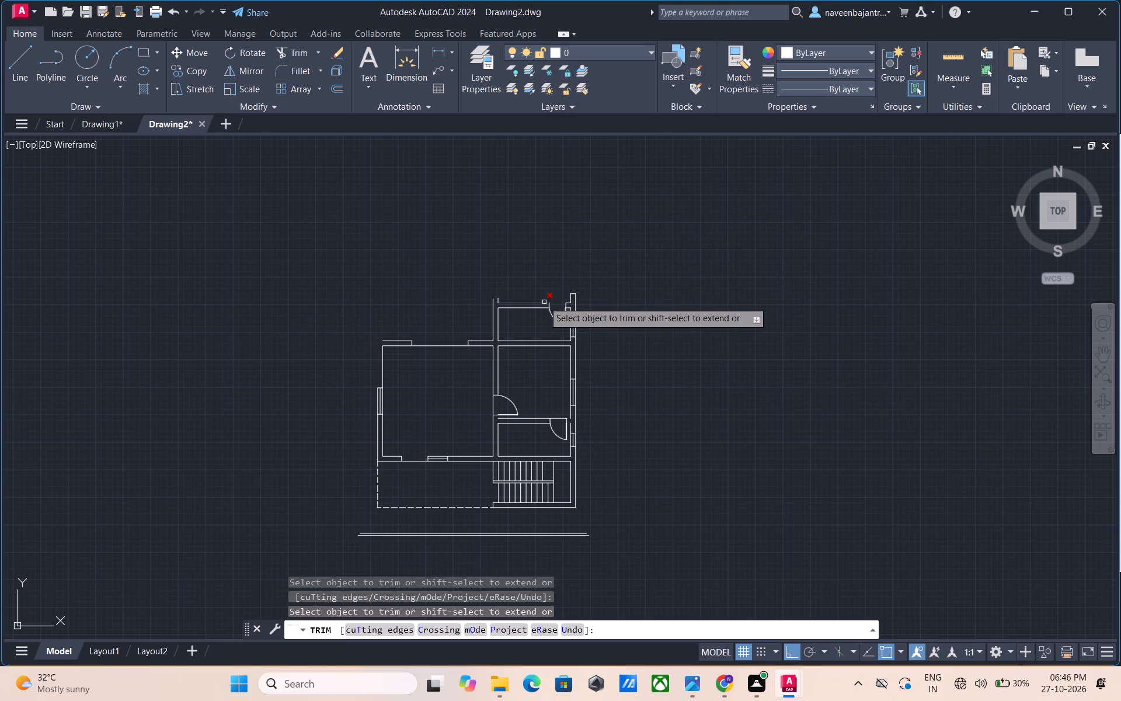
click(544, 301)
click(499, 301)
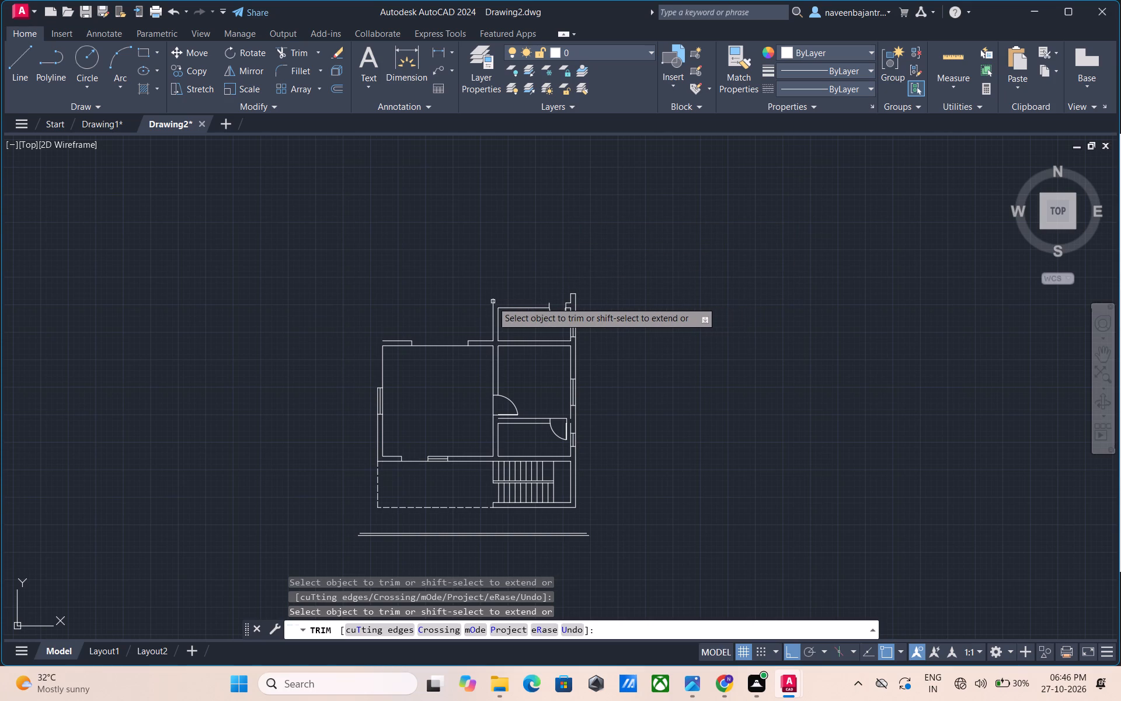
click(492, 301)
click(493, 310)
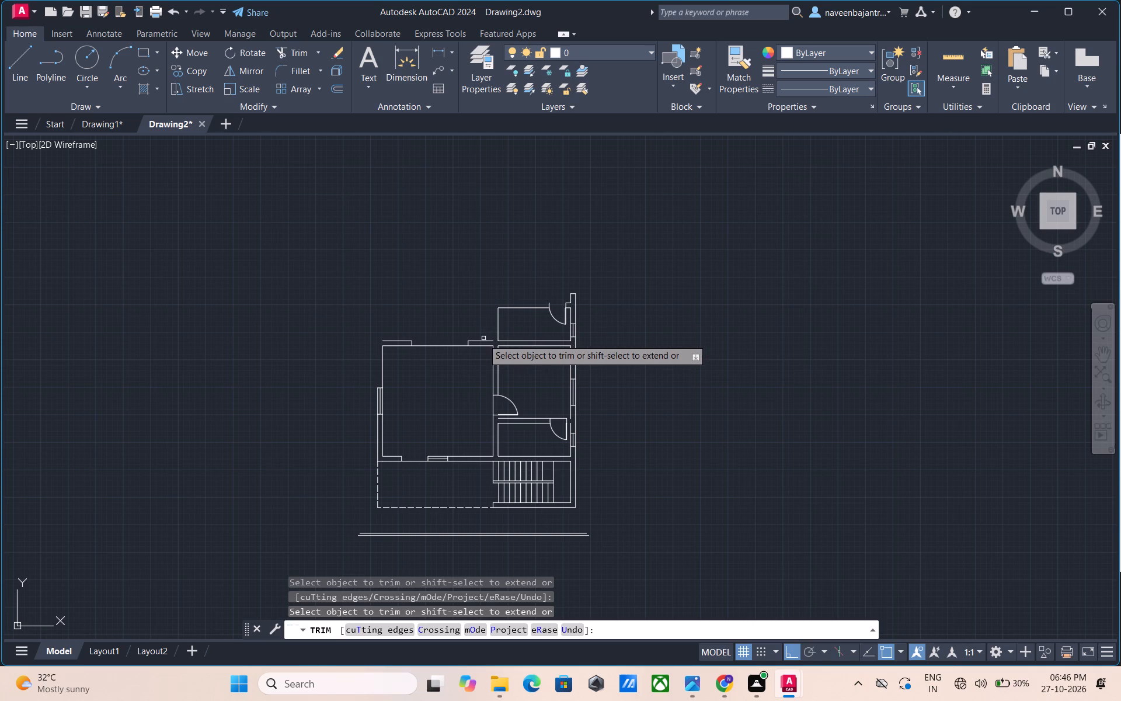
Trim away the large west room's north wall: both outer wall segments, their jamb lines and the full inner line.
click(481, 341)
click(469, 342)
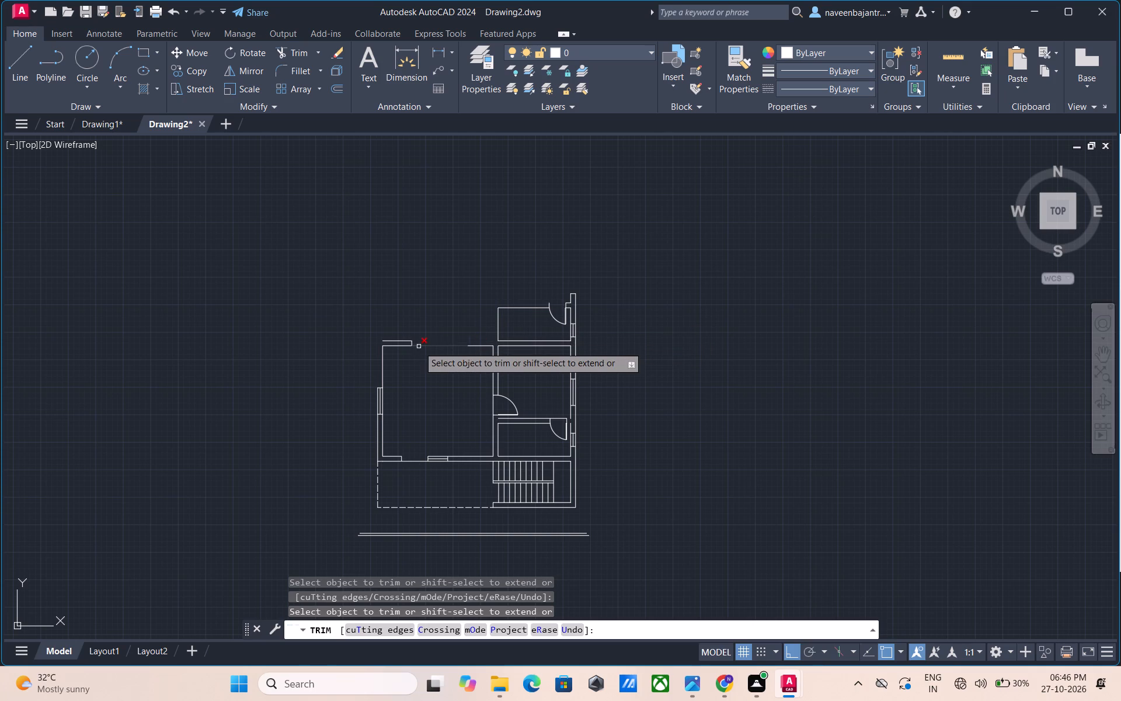
click(413, 342)
click(408, 340)
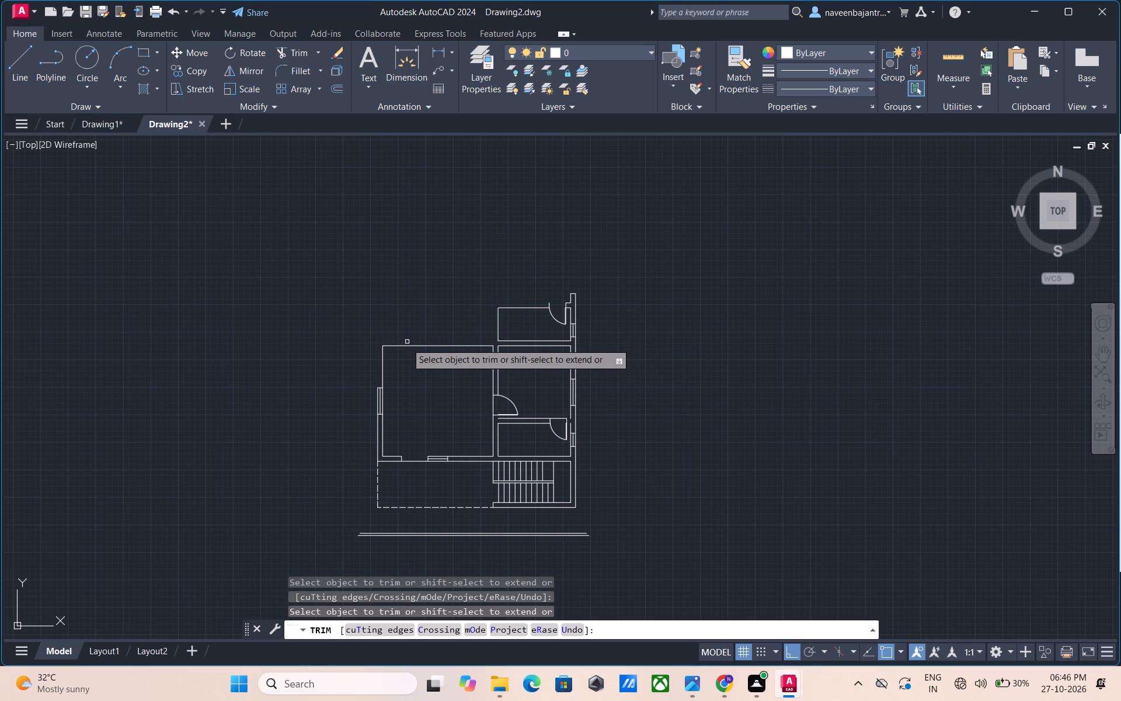
click(406, 345)
click(464, 345)
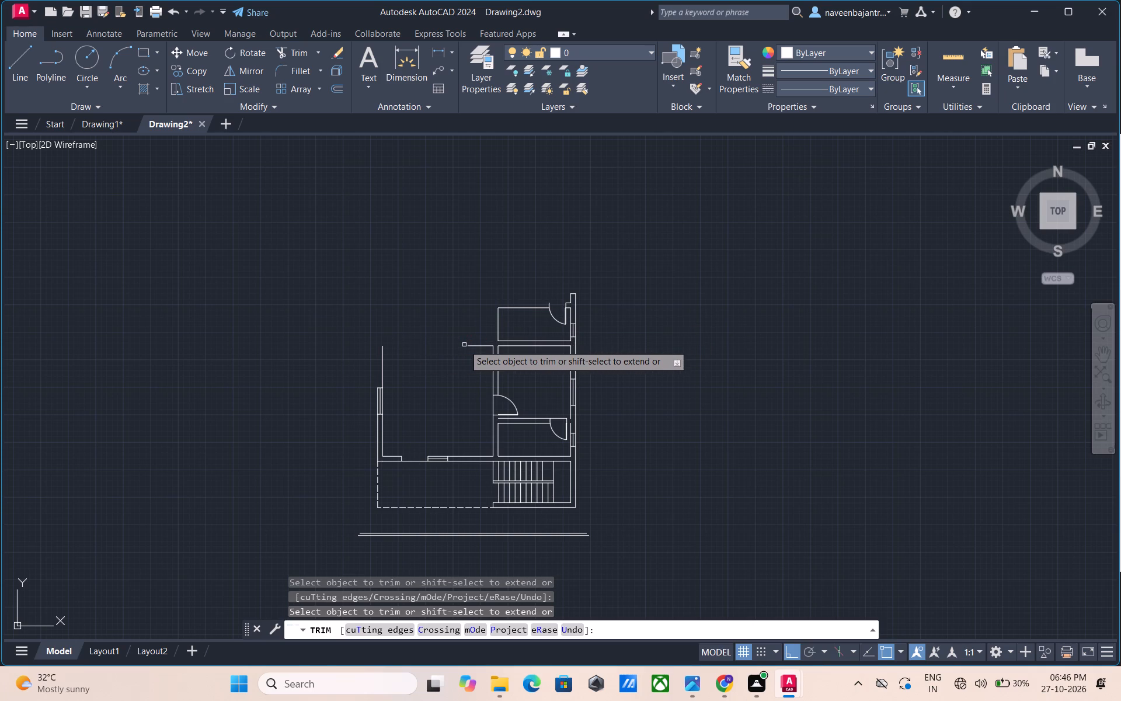
click(481, 345)
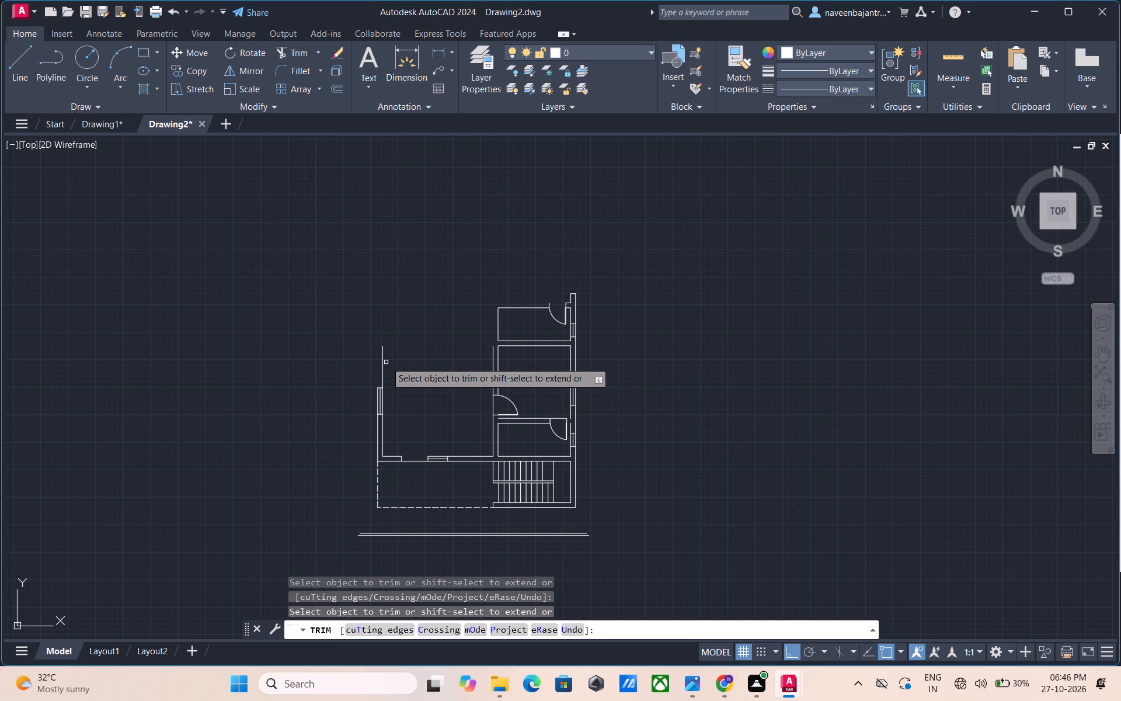
Trim the large west room's west wall line above the window, plus the window's lines and north jamb.
click(382, 365)
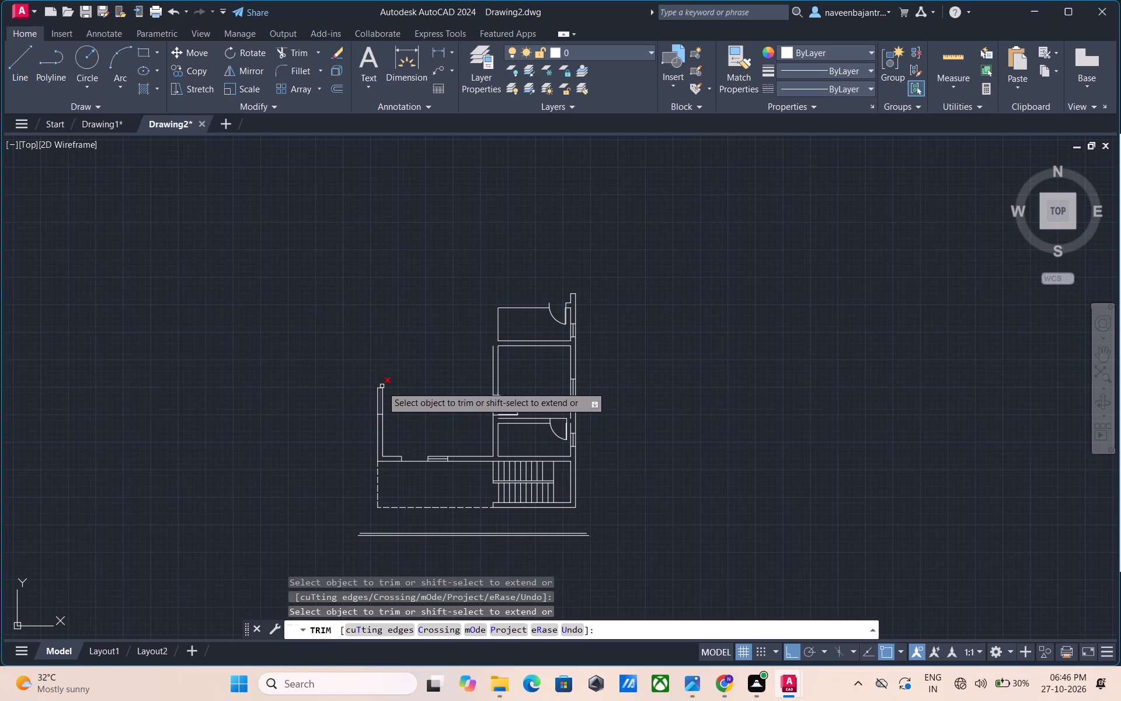
click(382, 386)
click(377, 397)
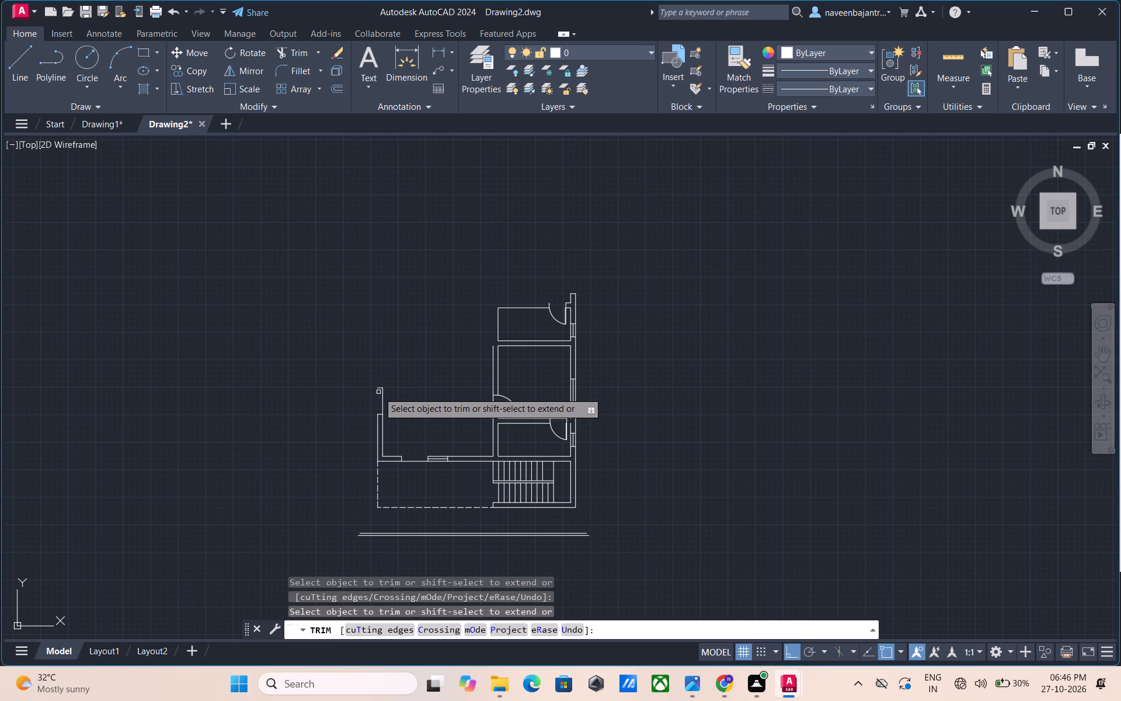
click(382, 400)
click(380, 390)
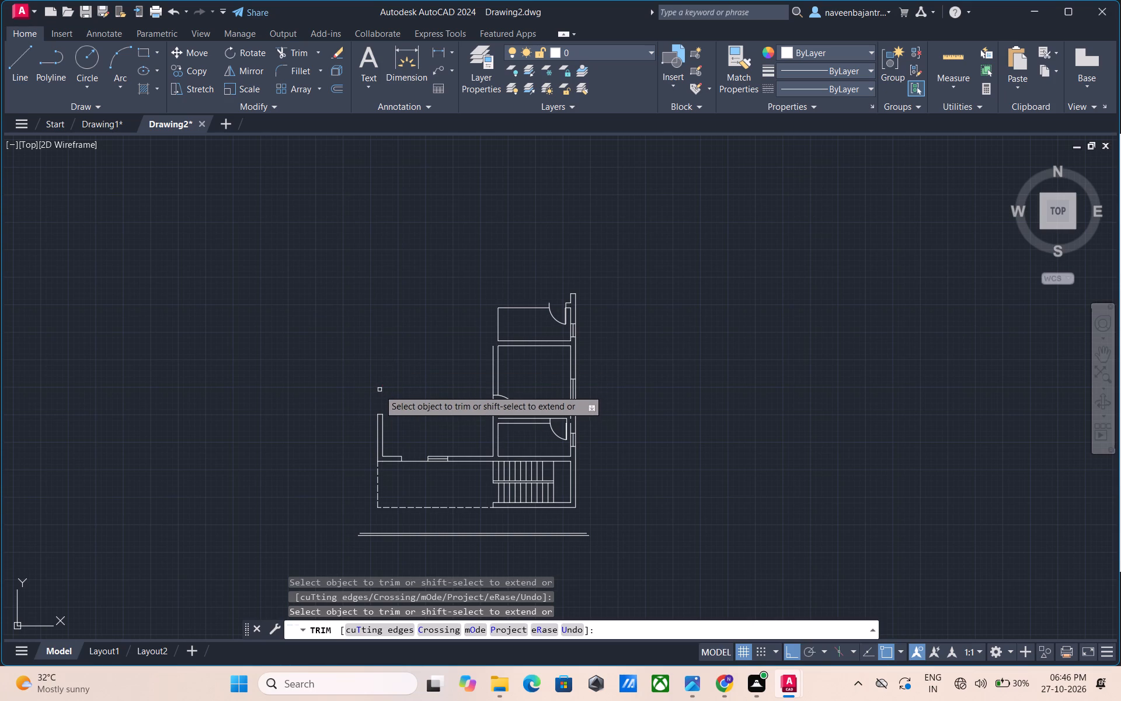
Fence-trim the west wall below its window, the central wall lines above the door, and the east wall between the two windows.
click(380, 414)
click(375, 425)
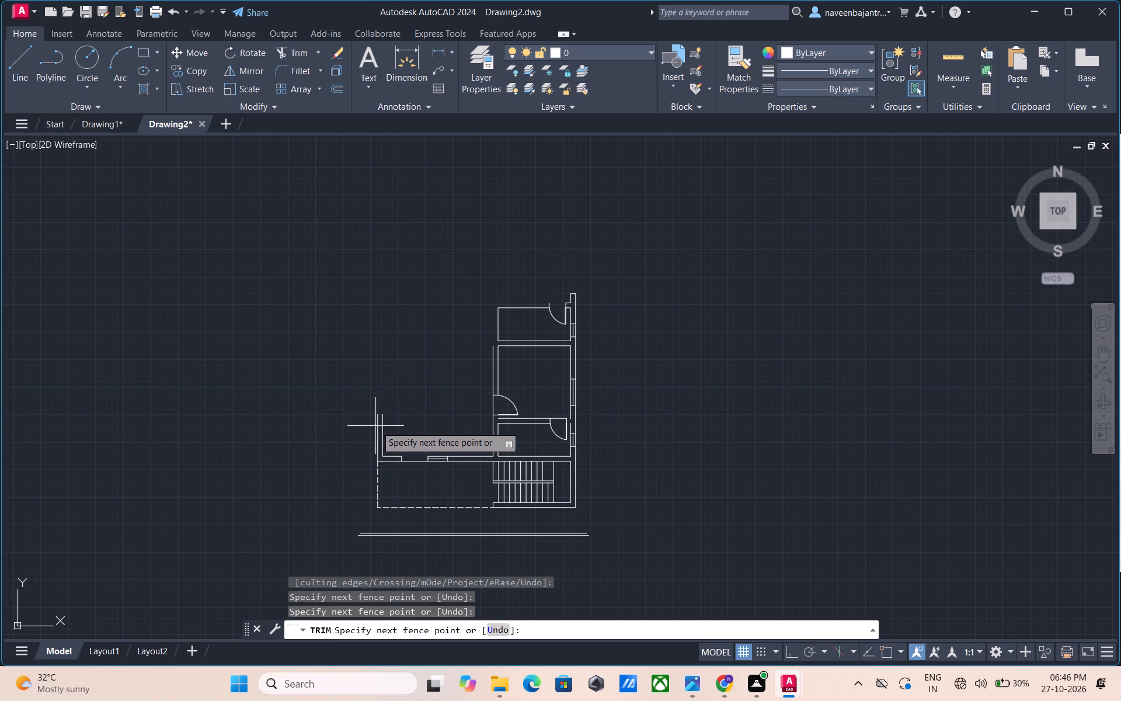
click(621, 348)
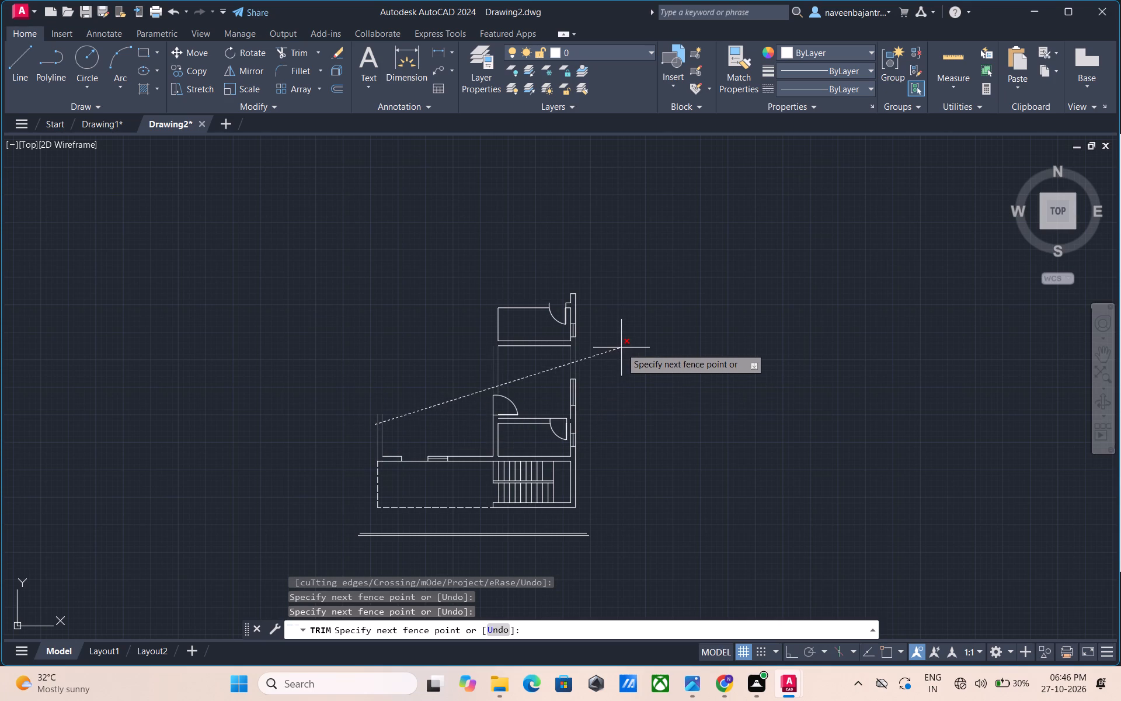
Trim the window in the large west room's south wall and all wall and jamb lines west of it.
click(435, 457)
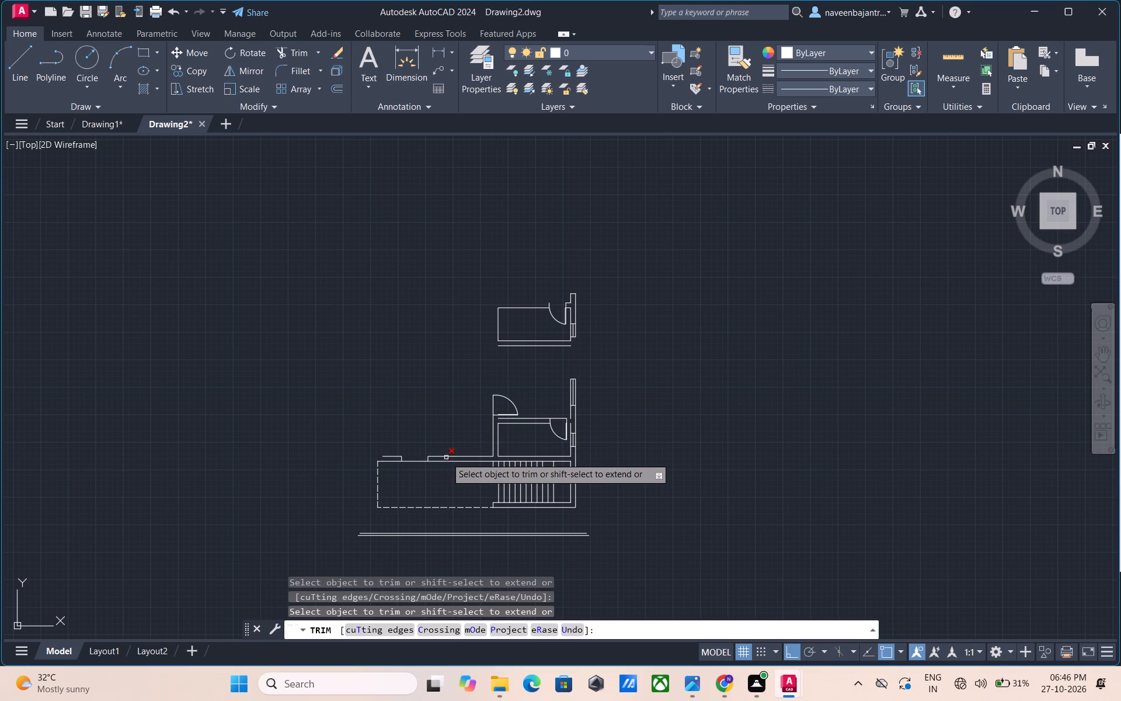
click(441, 456)
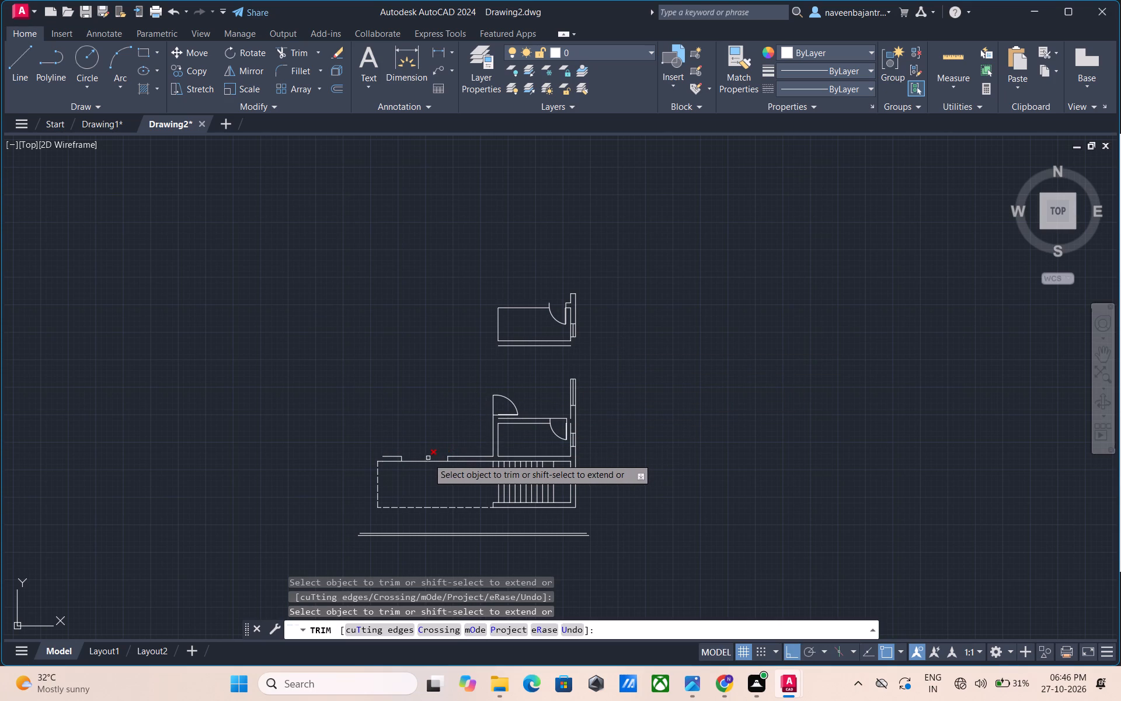
click(428, 458)
click(404, 460)
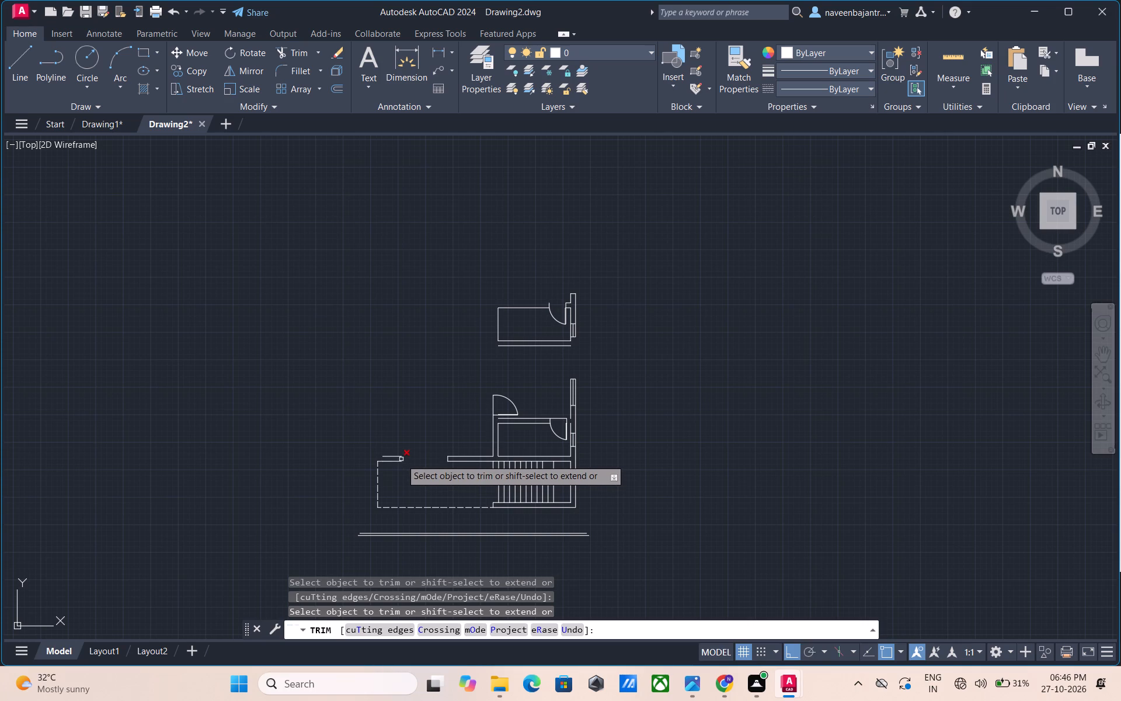
click(401, 459)
click(397, 457)
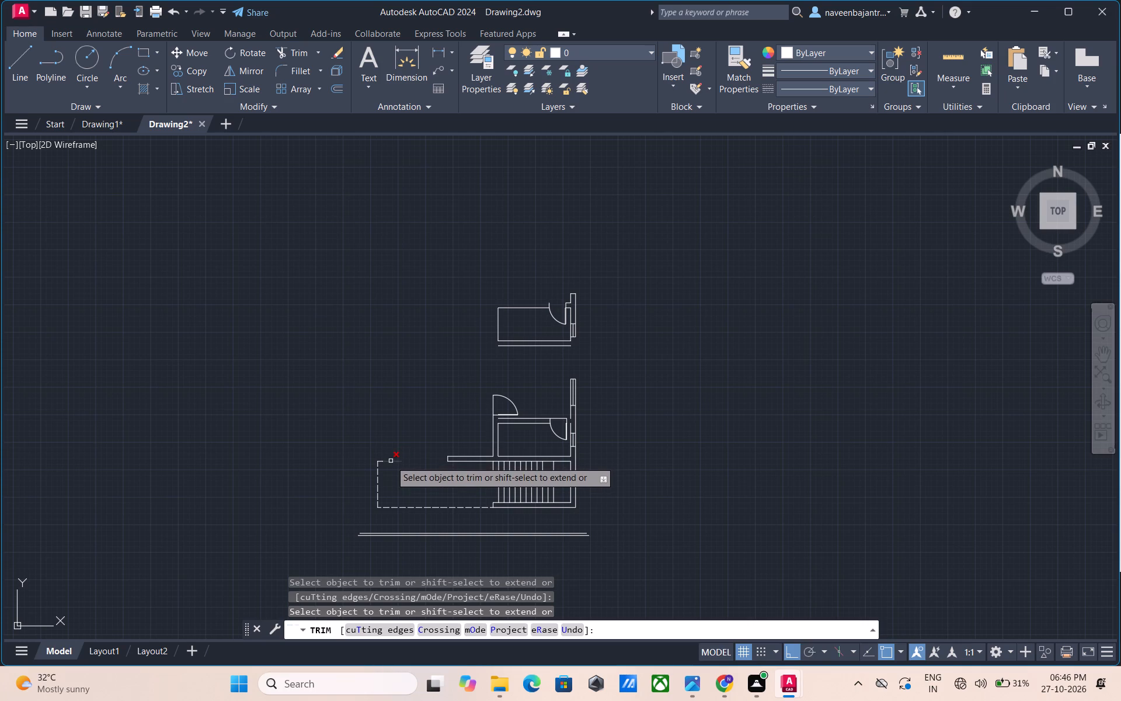
click(391, 461)
Trim away the dashed outline south of the large west room and the leftover wall fragment at its northwest corner.
click(380, 463)
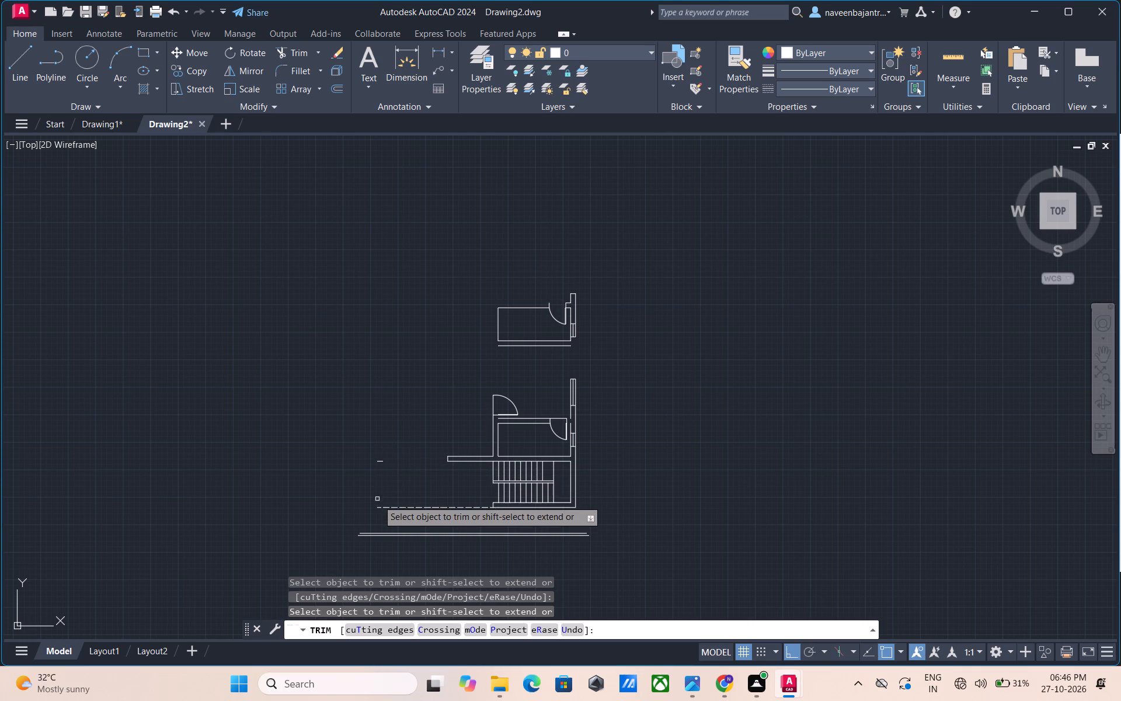
click(381, 509)
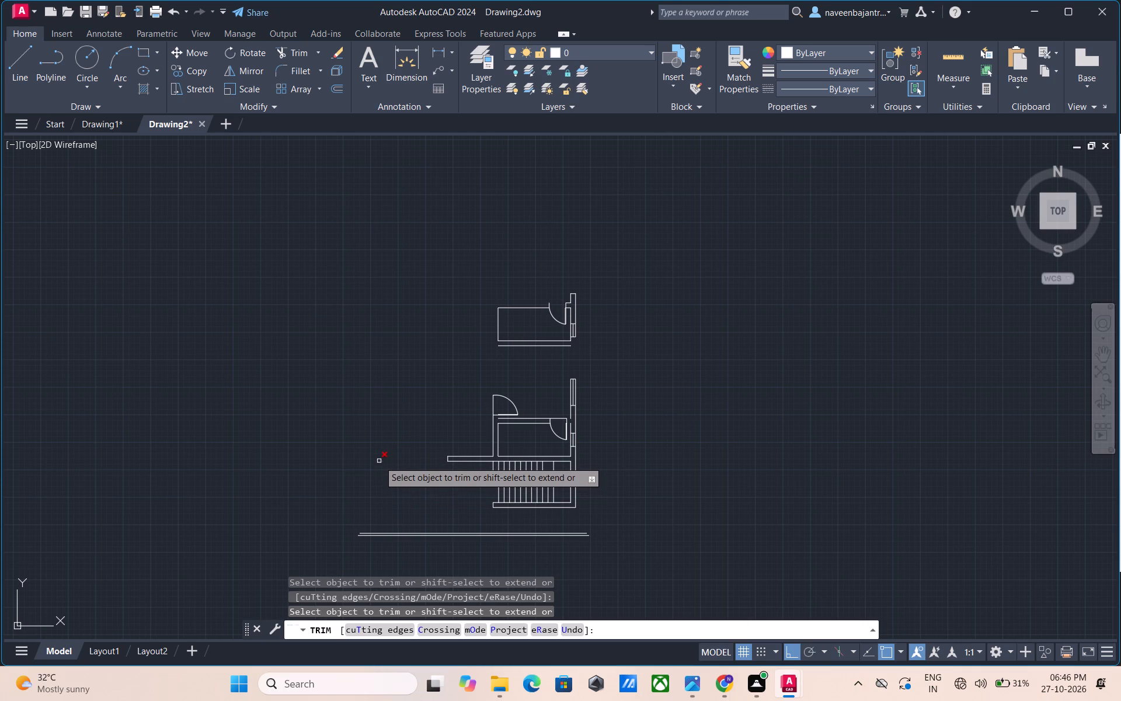
click(379, 461)
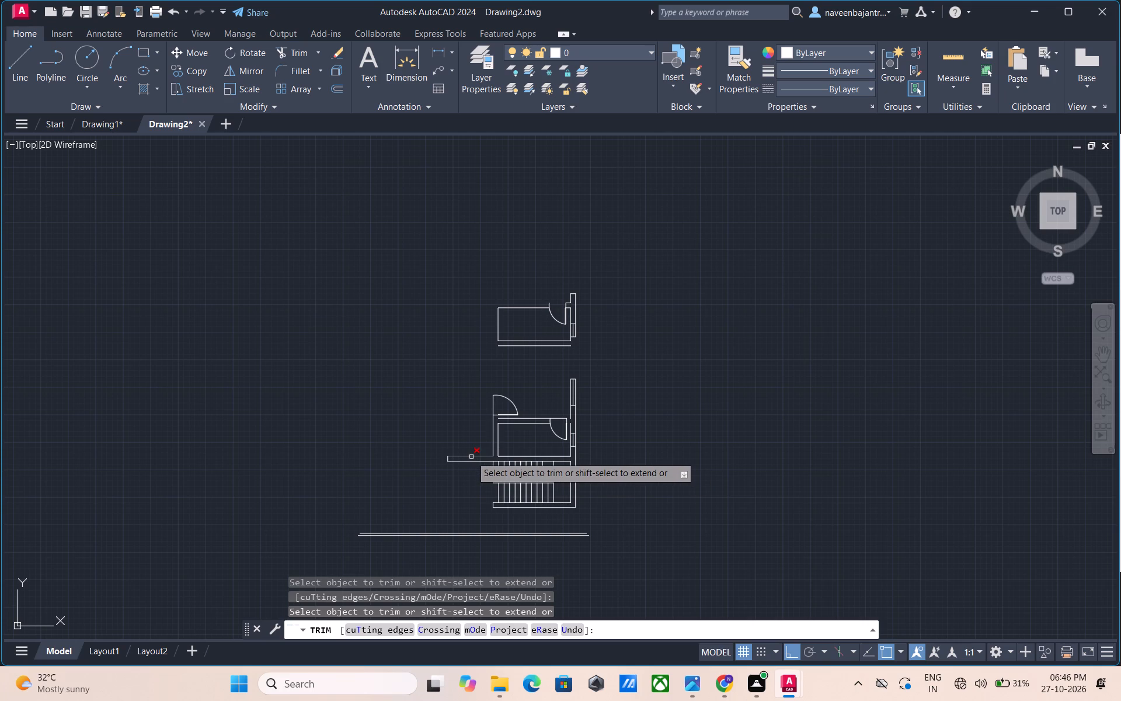
Trim the remaining south wall piece of the large west room and both west wall lines of the small room north of the staircase.
click(471, 456)
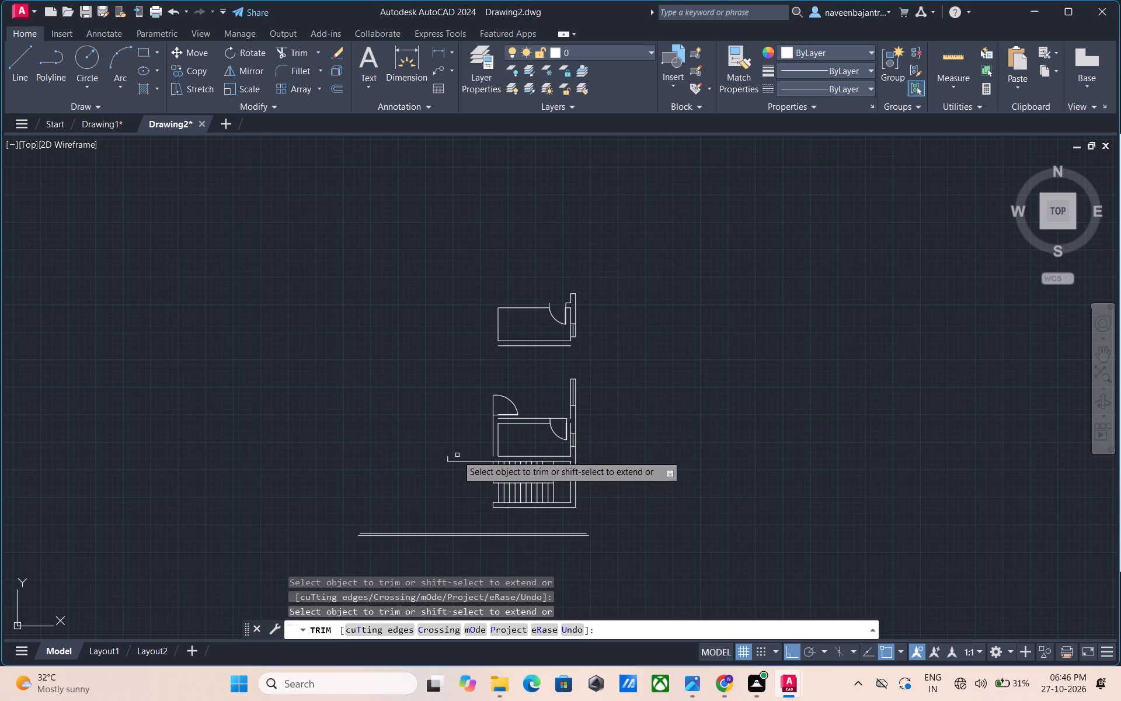
click(474, 460)
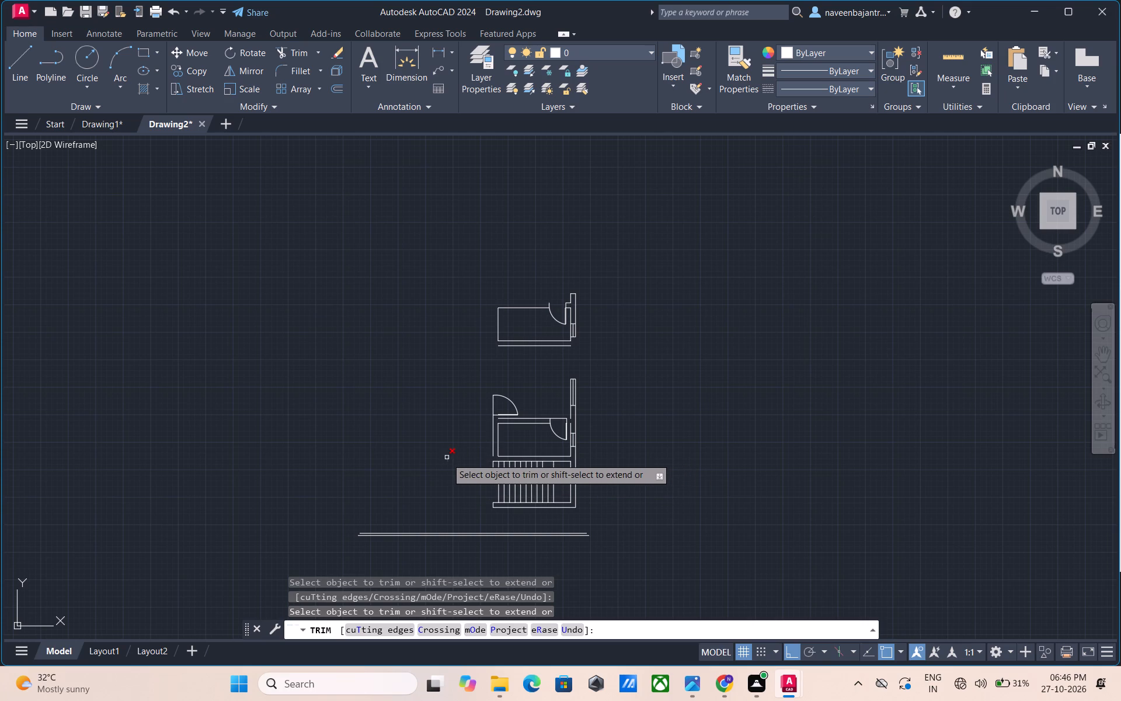
click(447, 459)
click(499, 439)
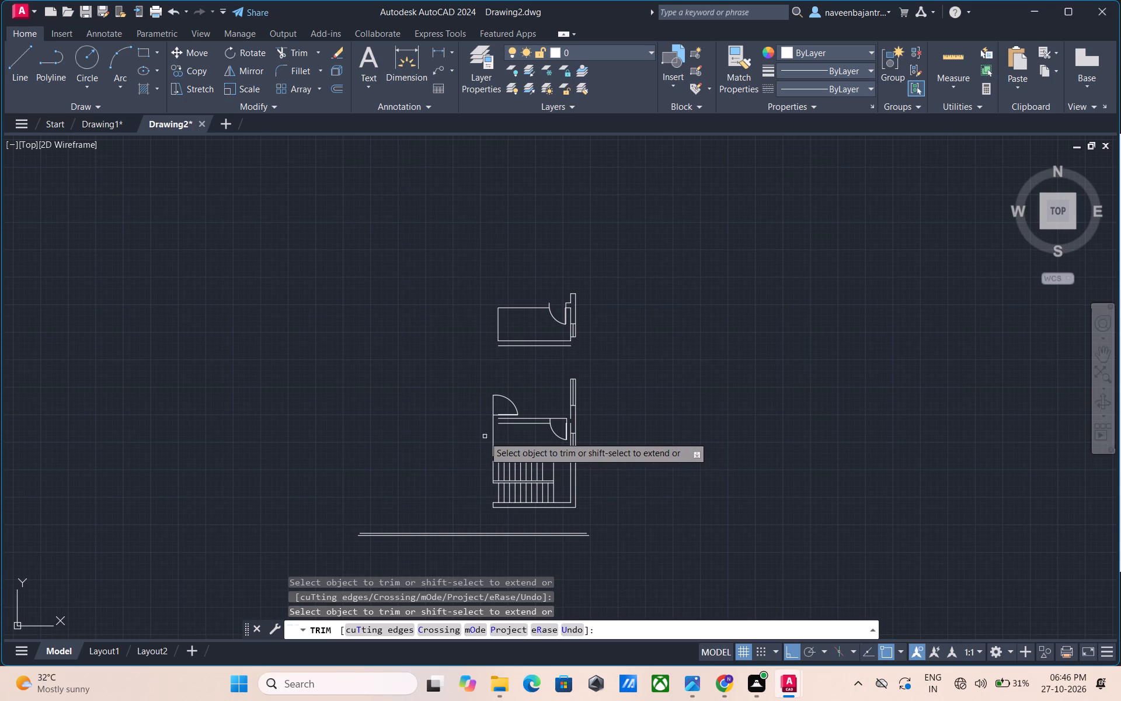
click(492, 439)
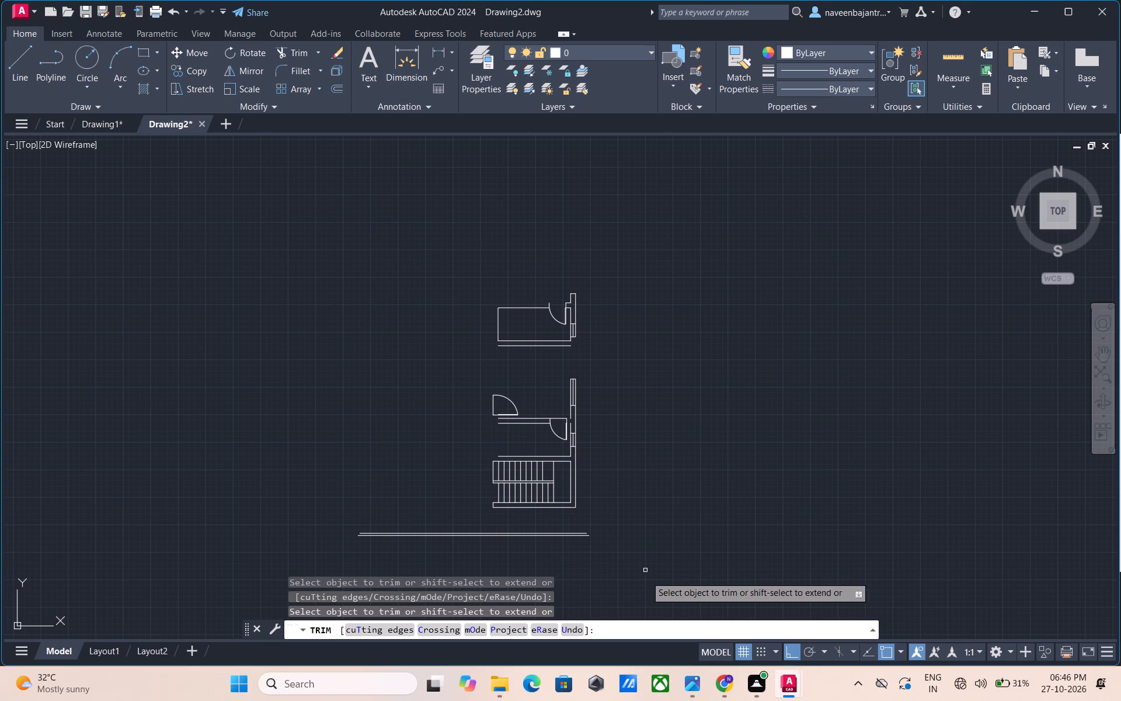
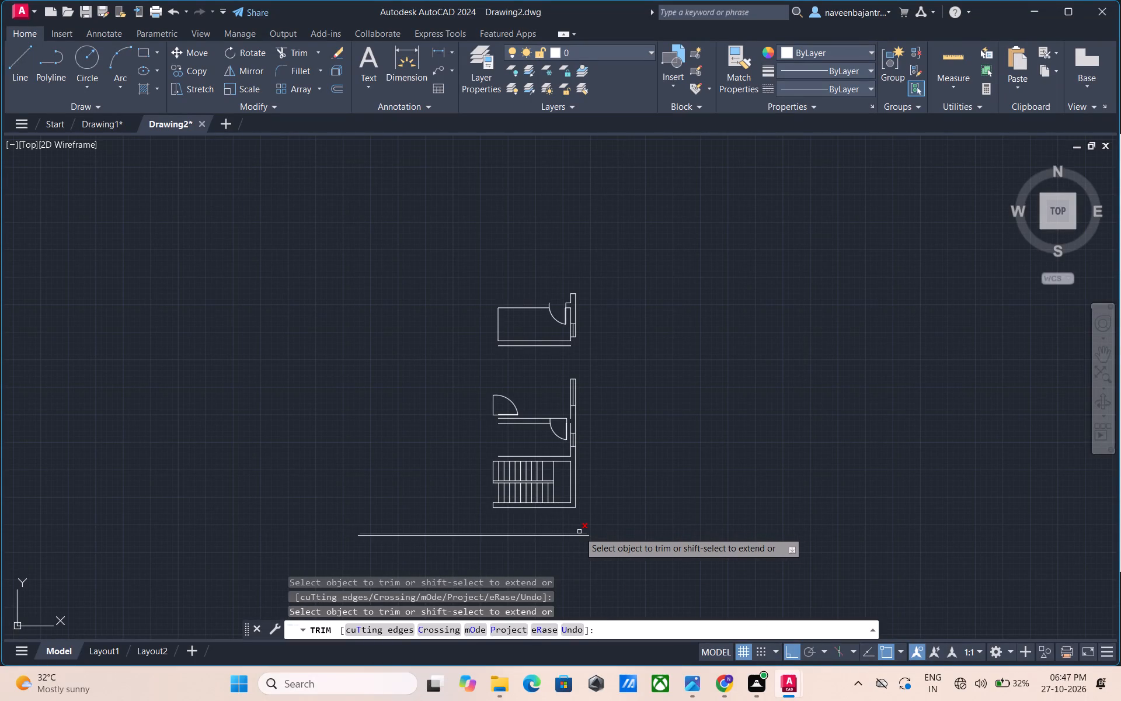
Trim the long horizontal line south of the staircase and the inner and outer wall lines on the staircase's south and east sides.
click(579, 532)
click(576, 536)
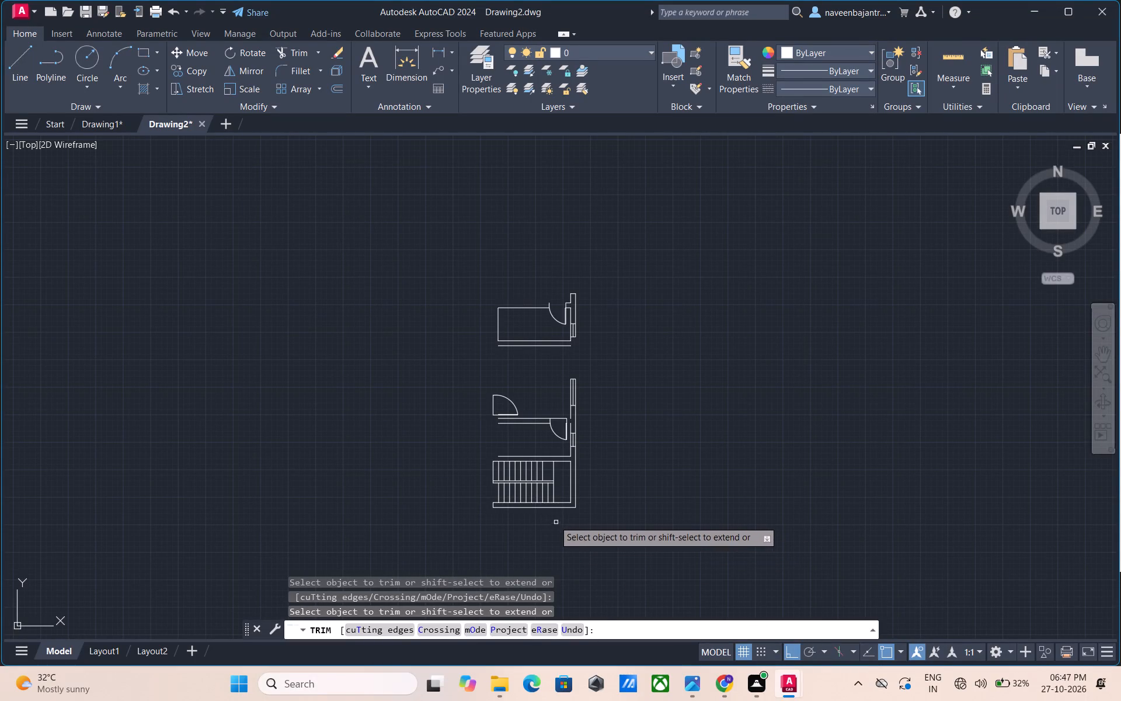
click(537, 506)
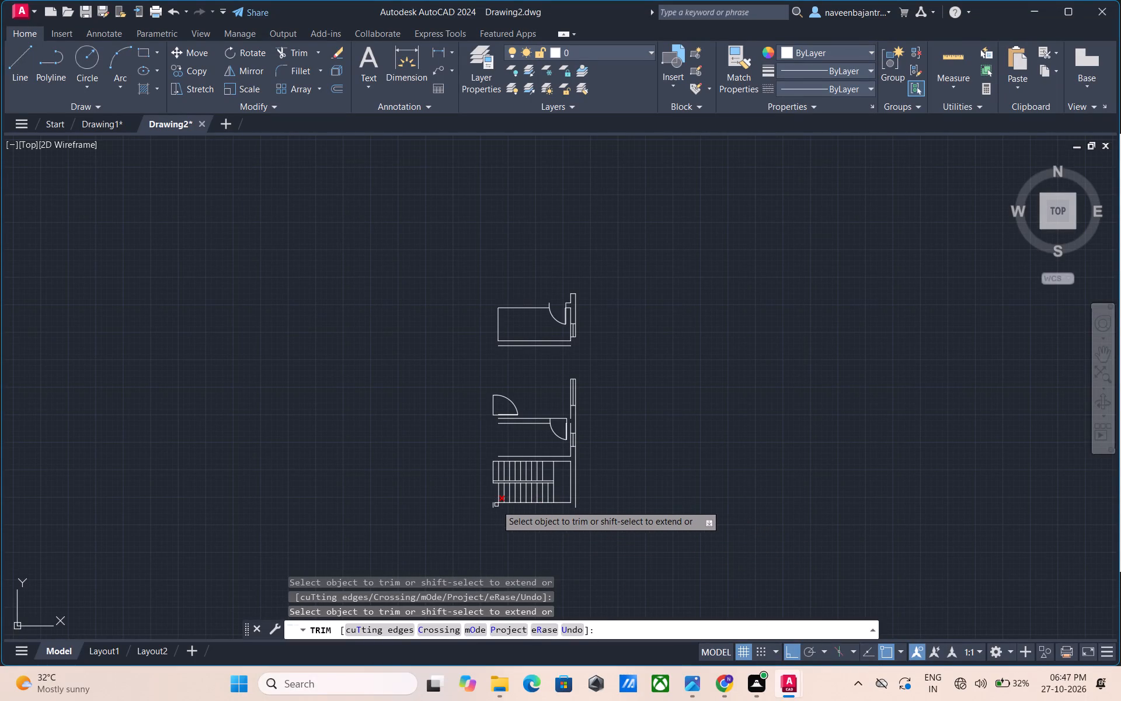
click(495, 503)
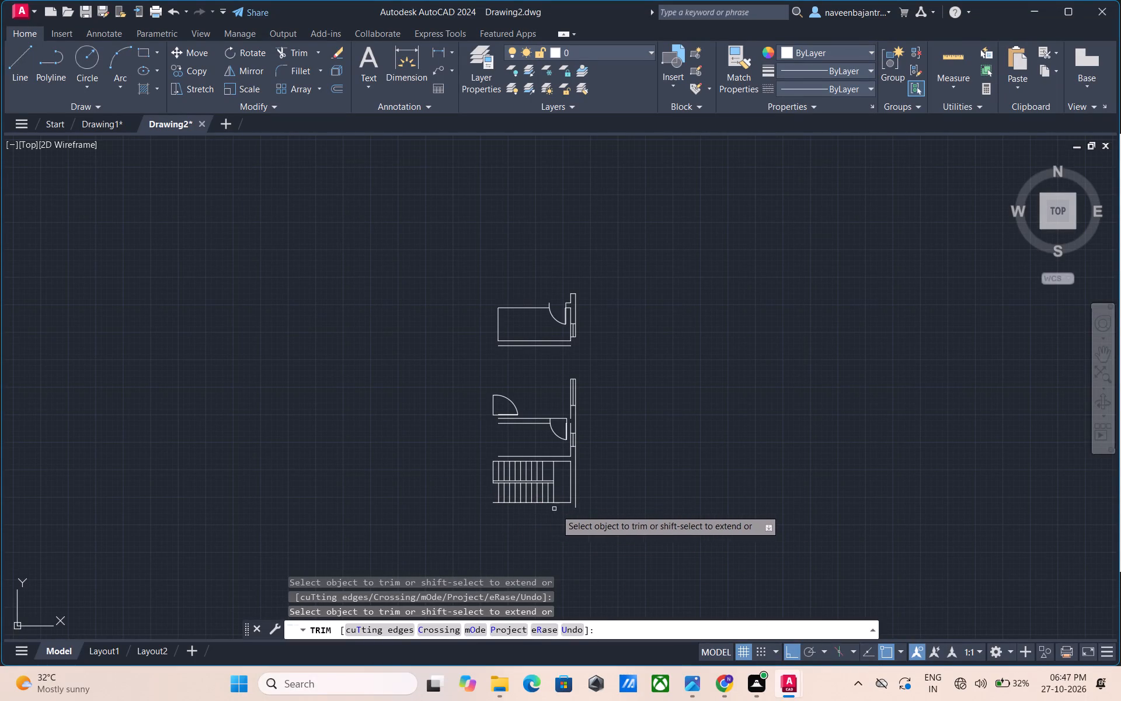
click(575, 505)
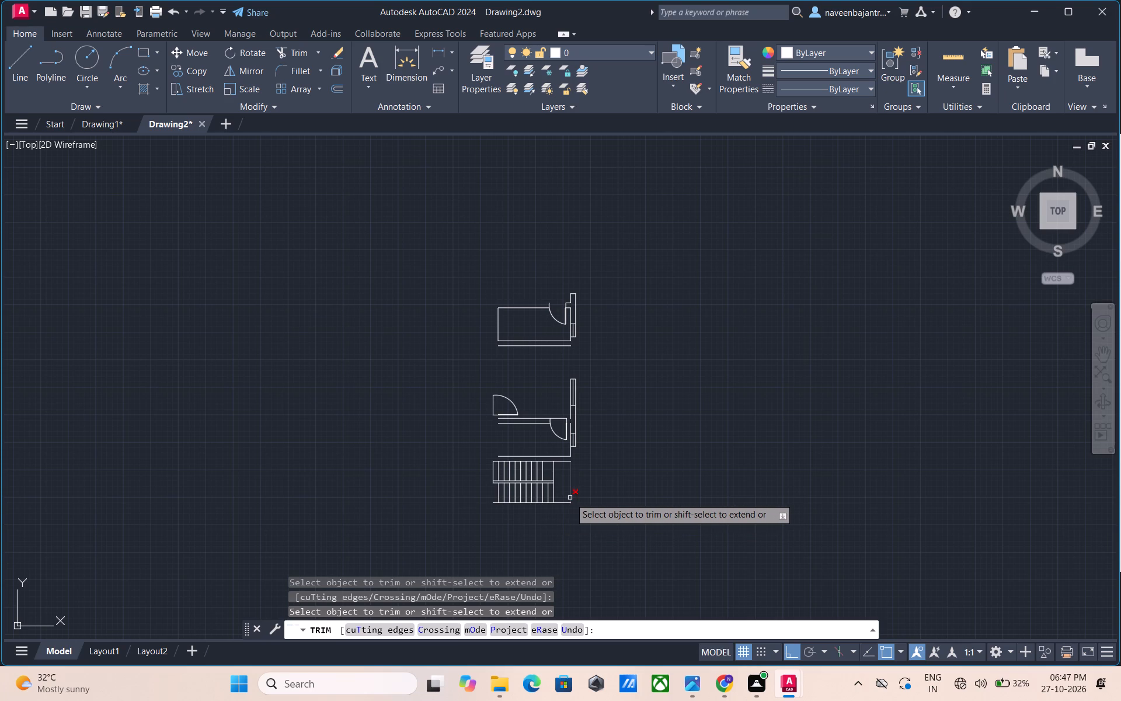
click(570, 498)
click(558, 502)
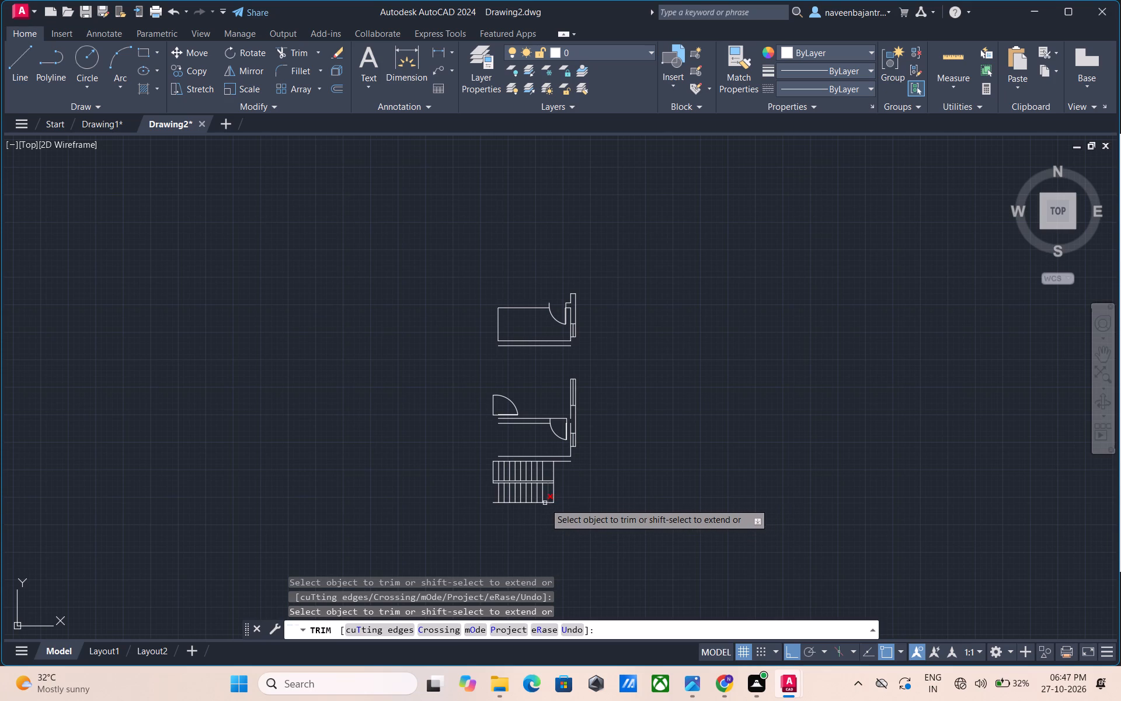
Trim away the staircase's lower flight, including all its tread lines, its south edge and the two lines at its east end.
click(545, 503)
double_click(541, 503)
click(537, 502)
double_click(531, 502)
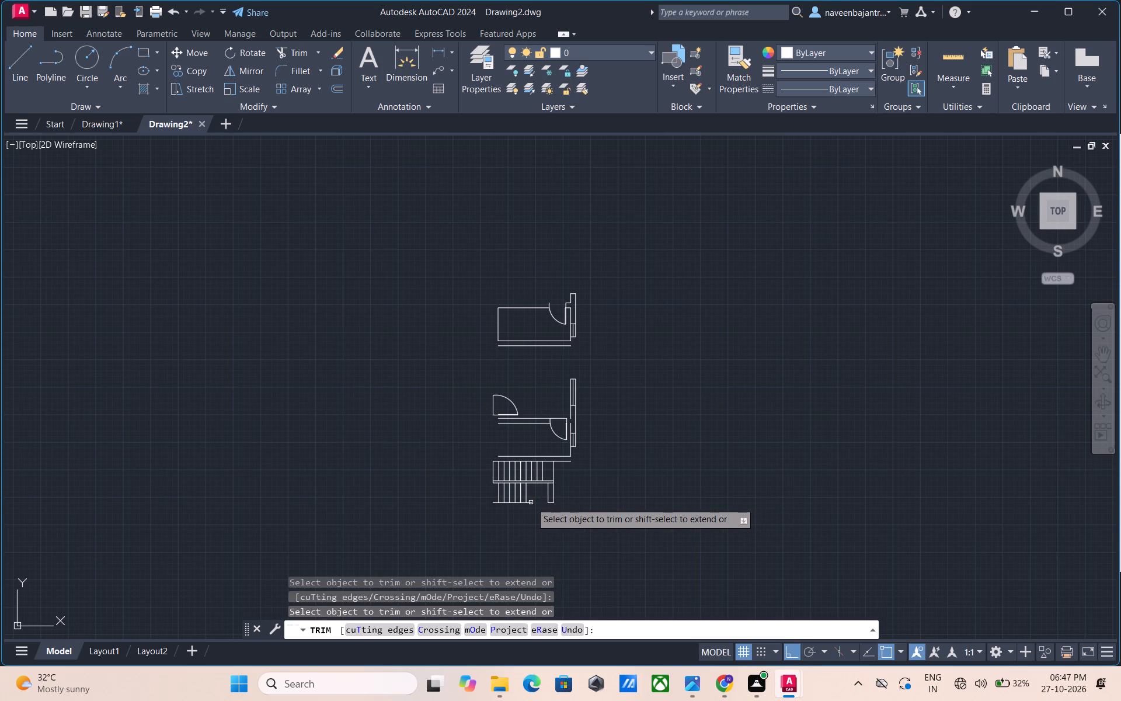
click(528, 503)
click(524, 502)
click(520, 502)
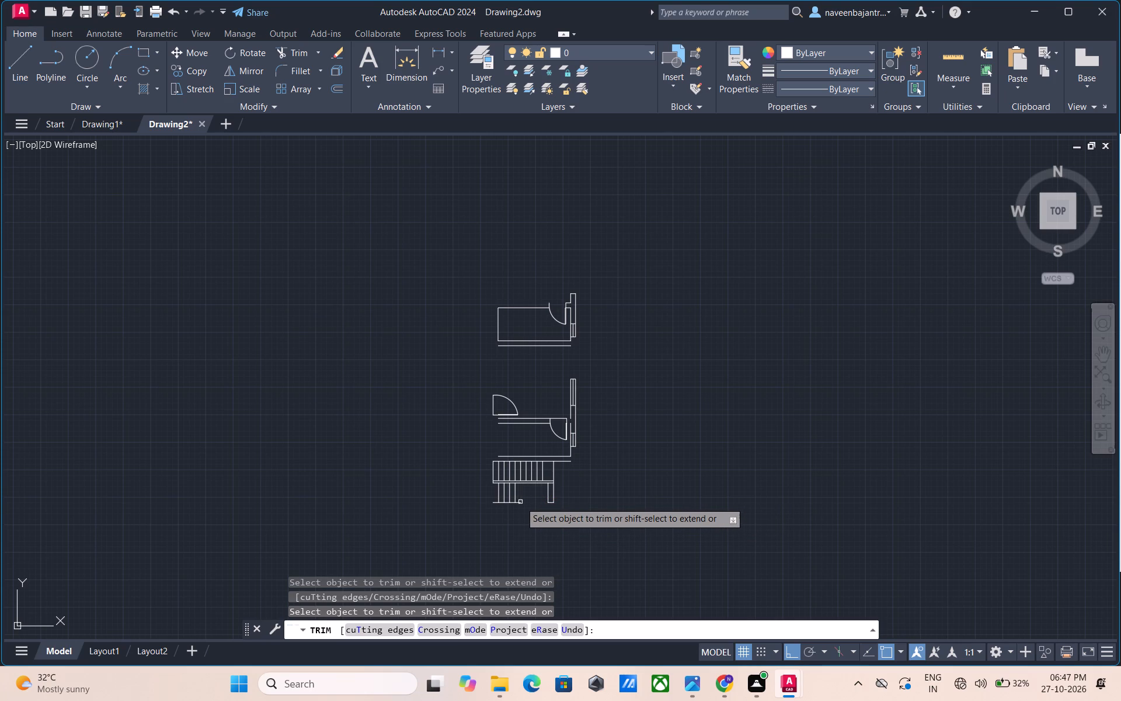
click(514, 499)
click(511, 498)
click(504, 495)
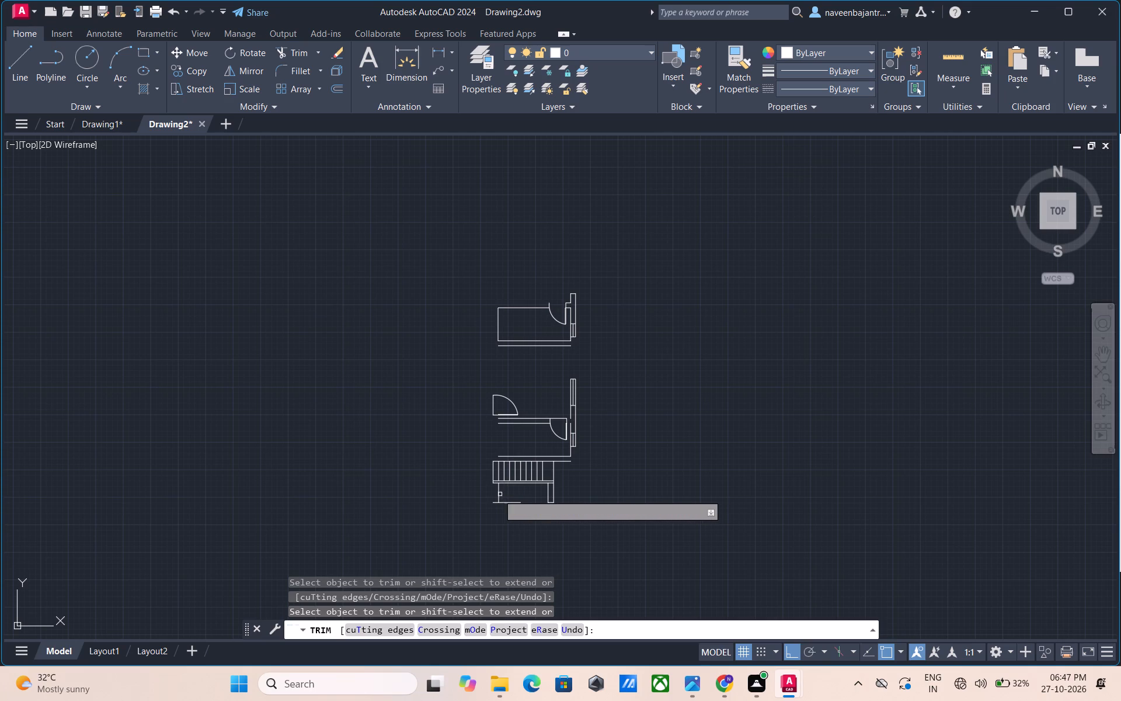
click(497, 495)
click(497, 503)
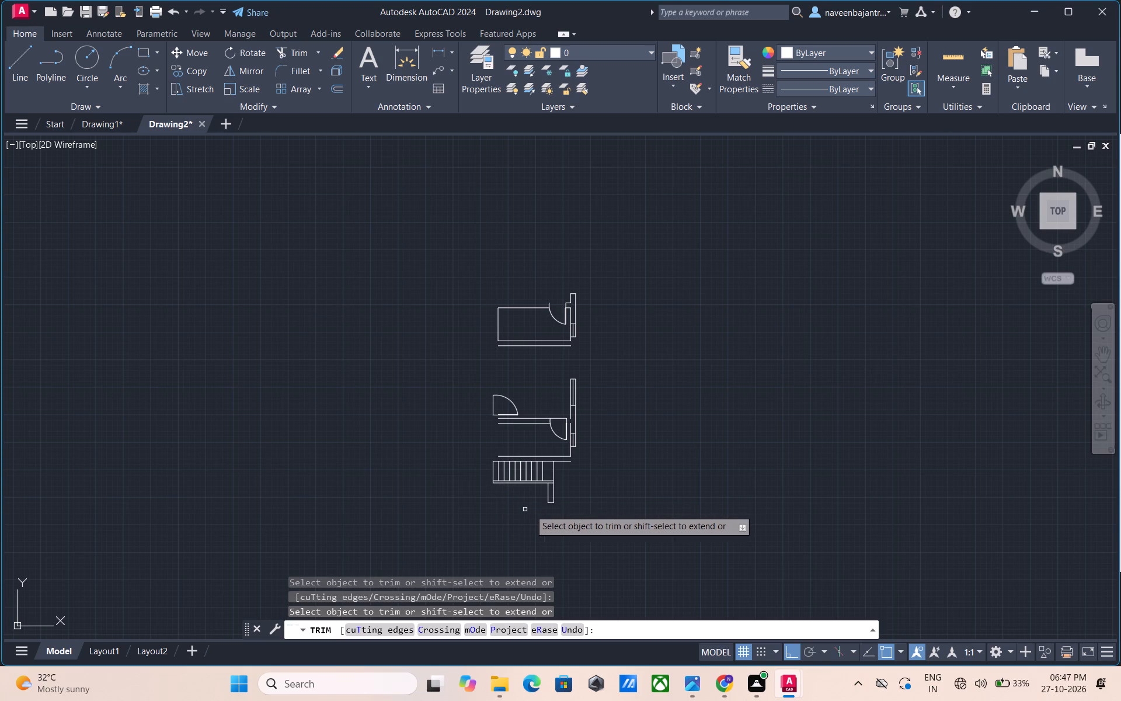
click(551, 501)
click(555, 499)
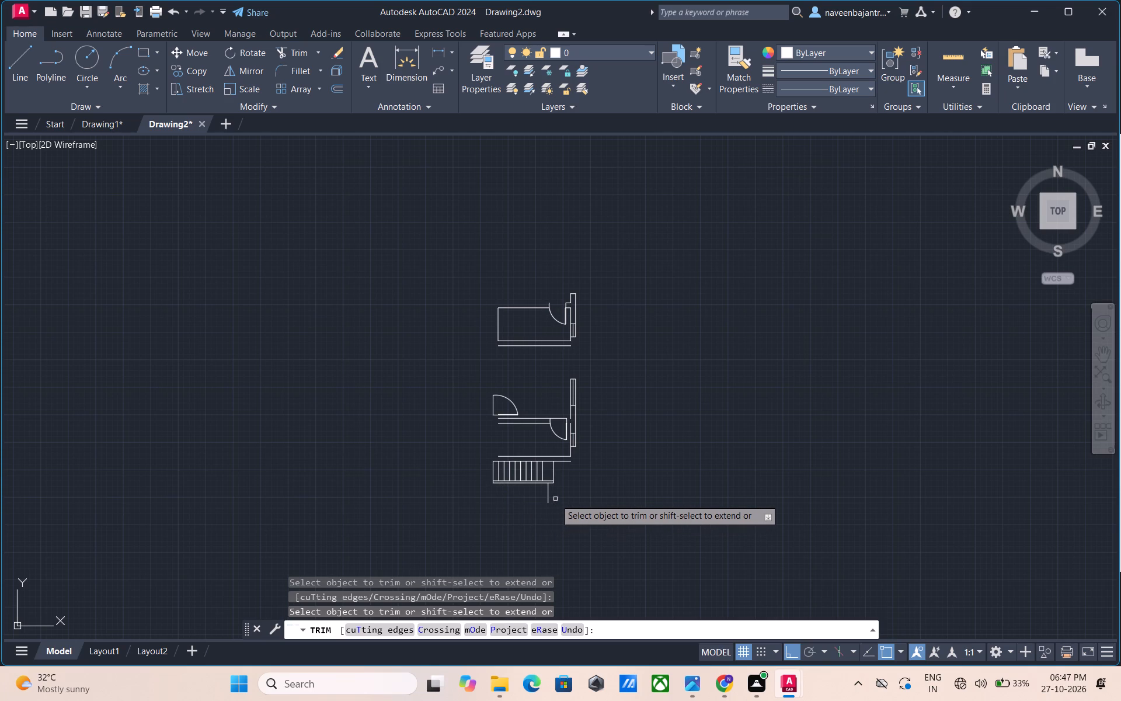
click(549, 498)
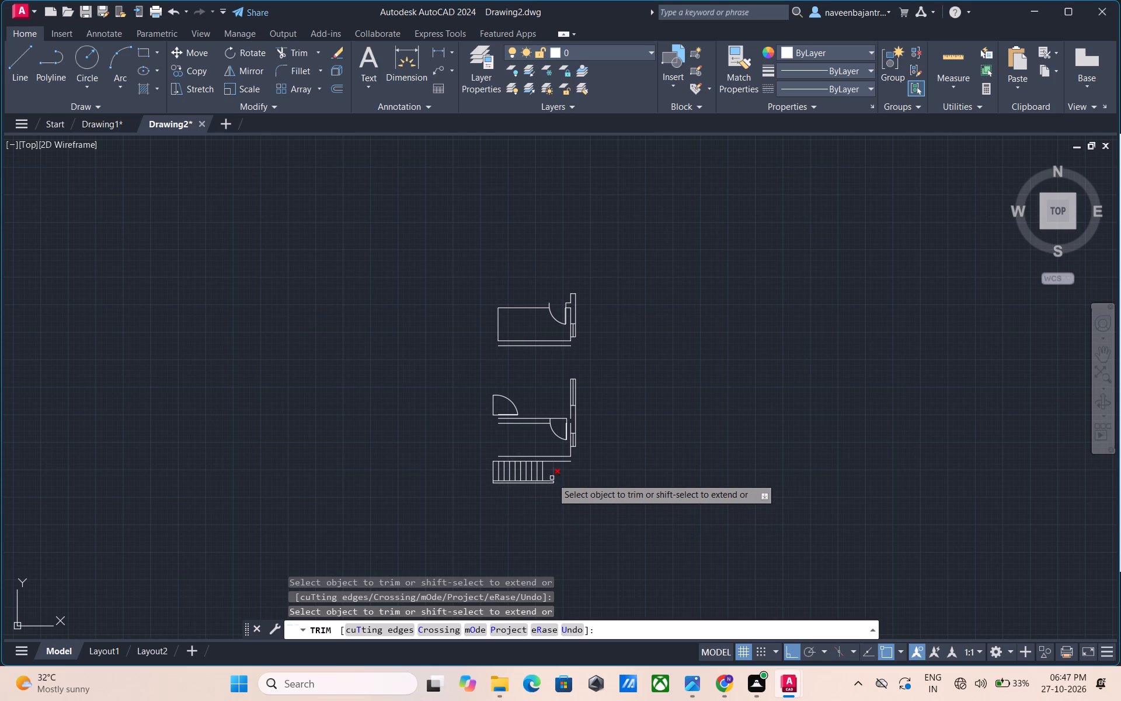
Trim the upper flight's landing edge line and the double divider lines between the two stair flights.
click(552, 478)
click(546, 480)
click(547, 483)
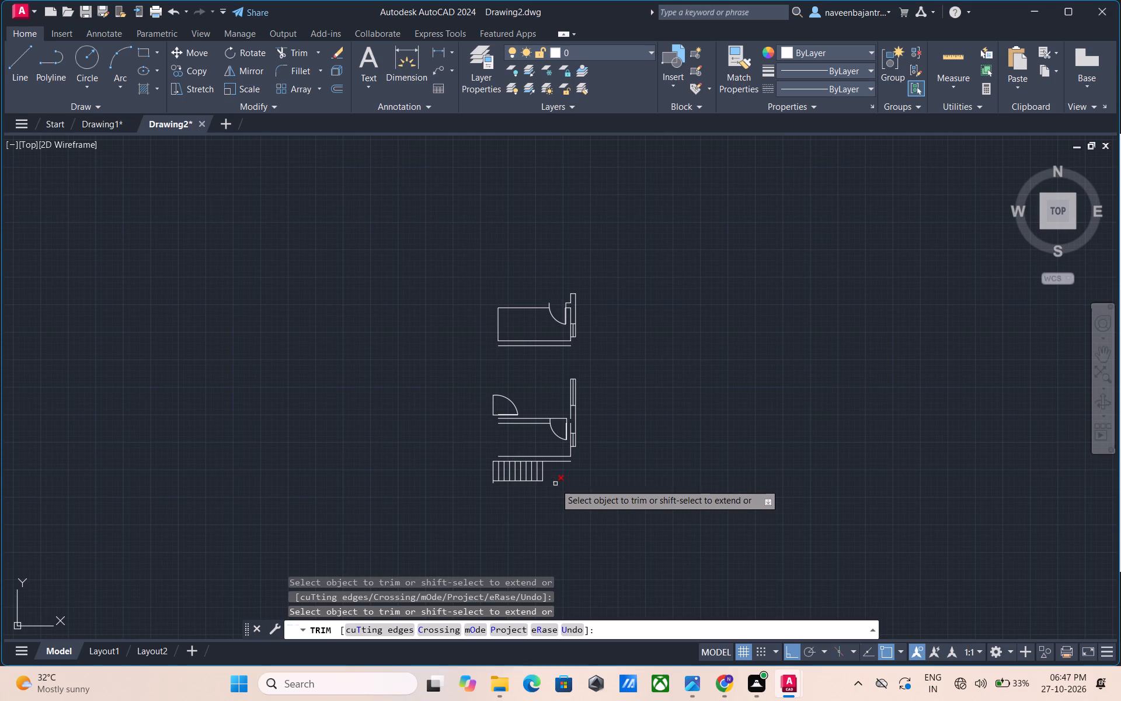
click(555, 484)
Trim the upper flight's tread lines and its west edge line, working in from both ends of the flight.
click(544, 478)
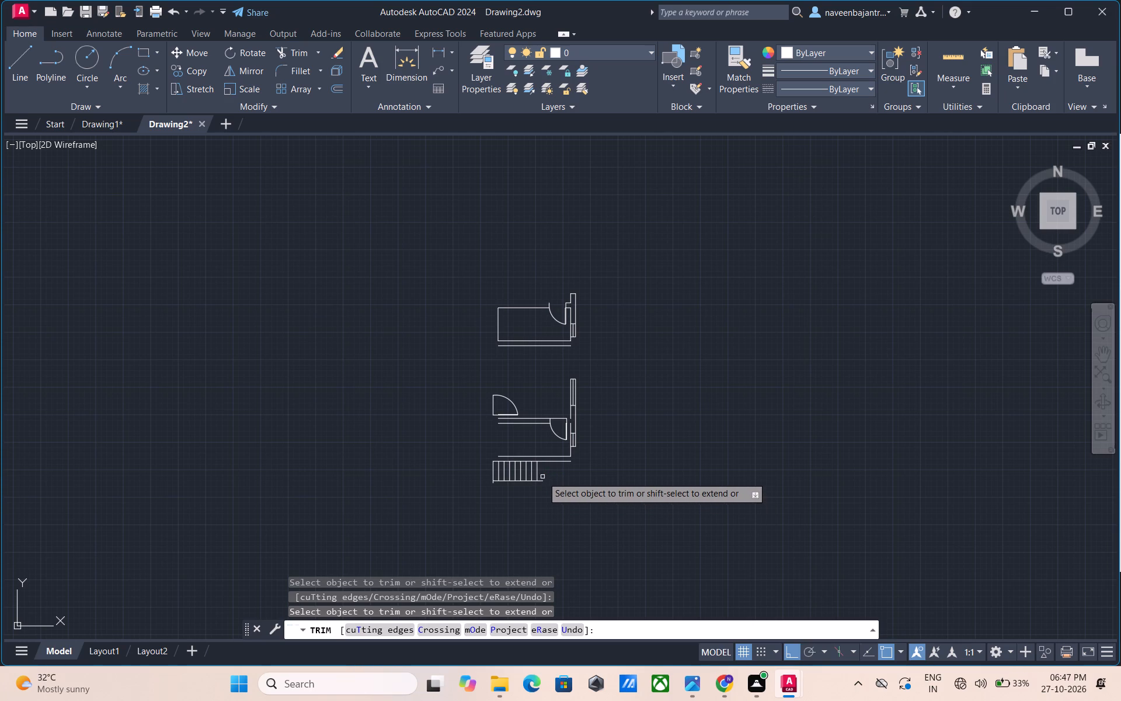
click(539, 476)
scroll(474, 459, up, 1)
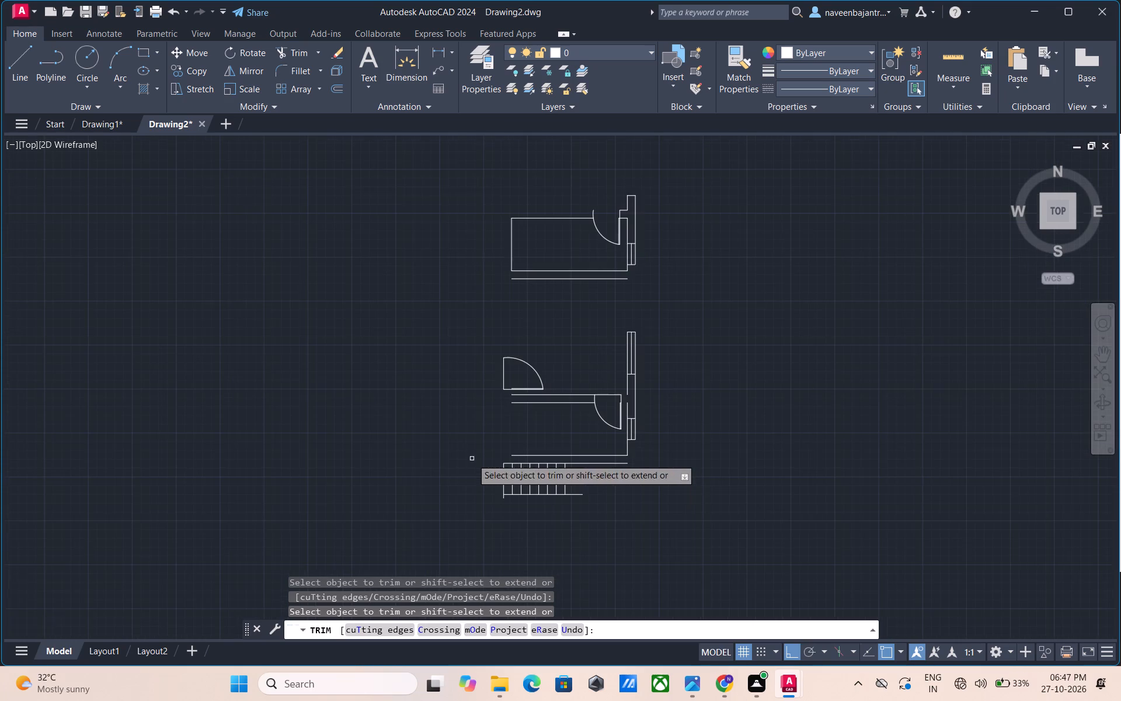
scroll(471, 459, up, 1)
click(519, 485)
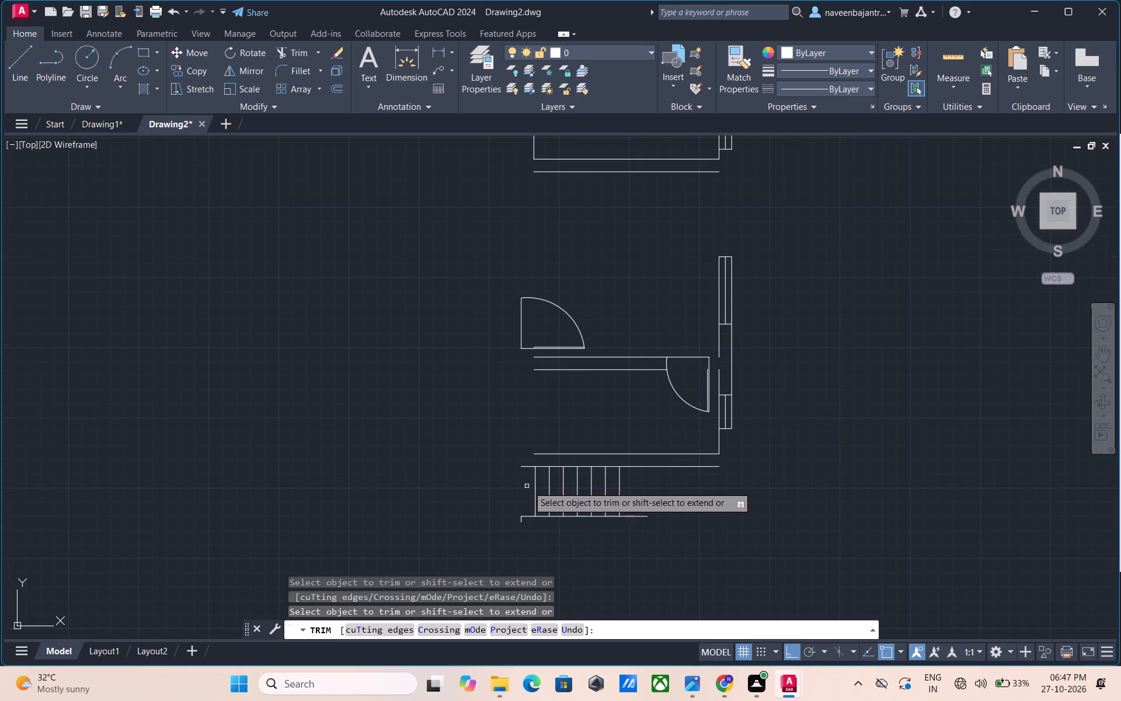
click(535, 491)
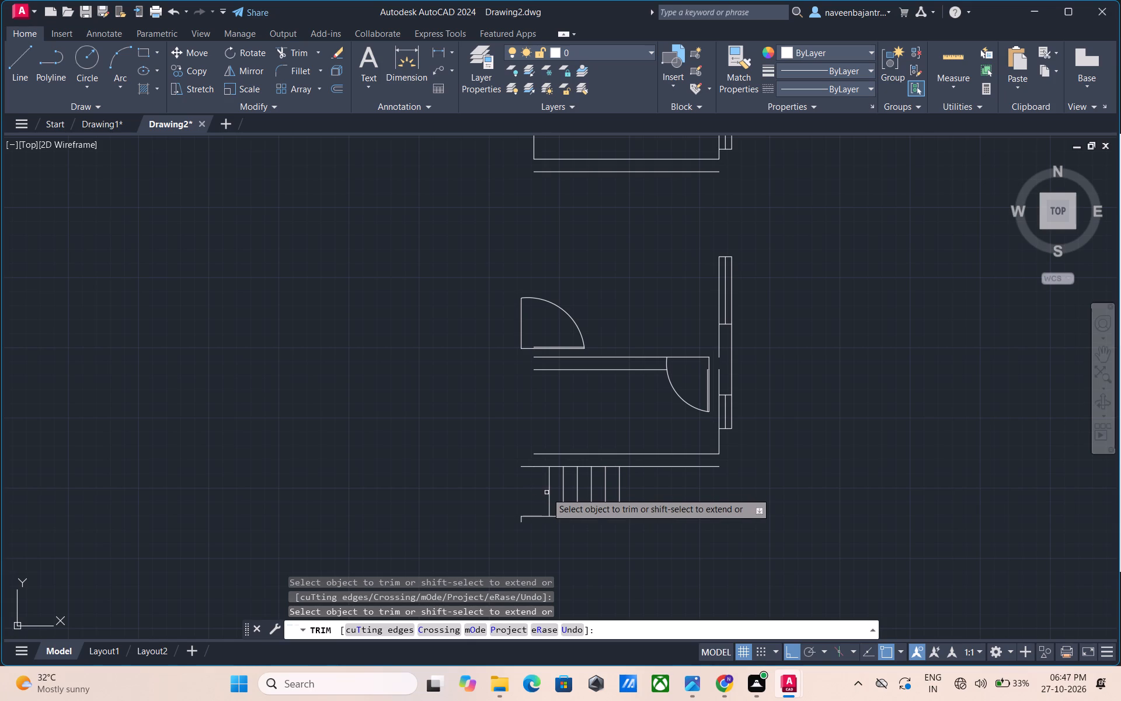
click(548, 493)
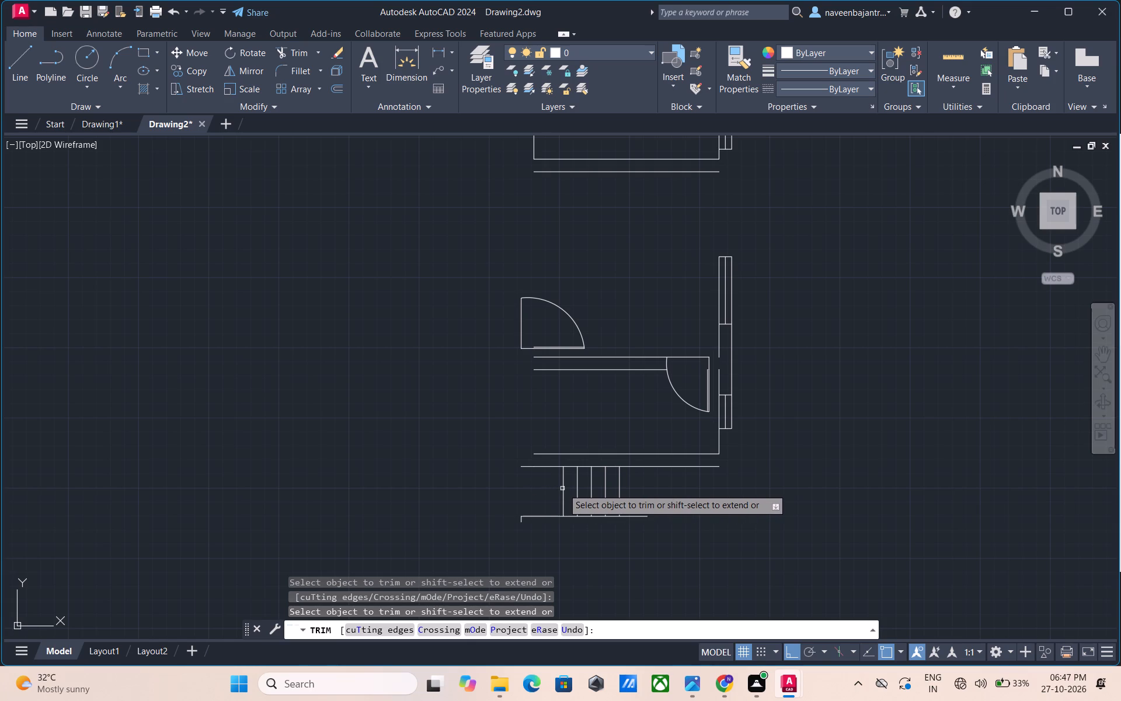
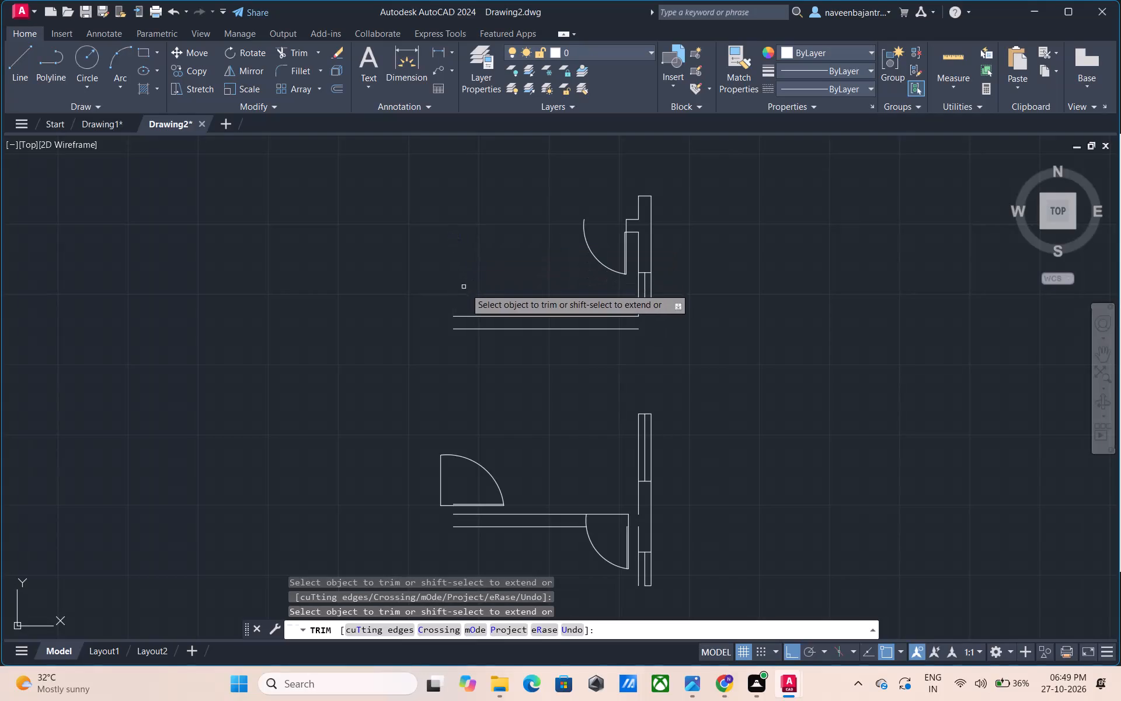
Trim both pairs of horizontal wall lines west of the east wall and the western door's swing arc and leaf lines.
click(472, 315)
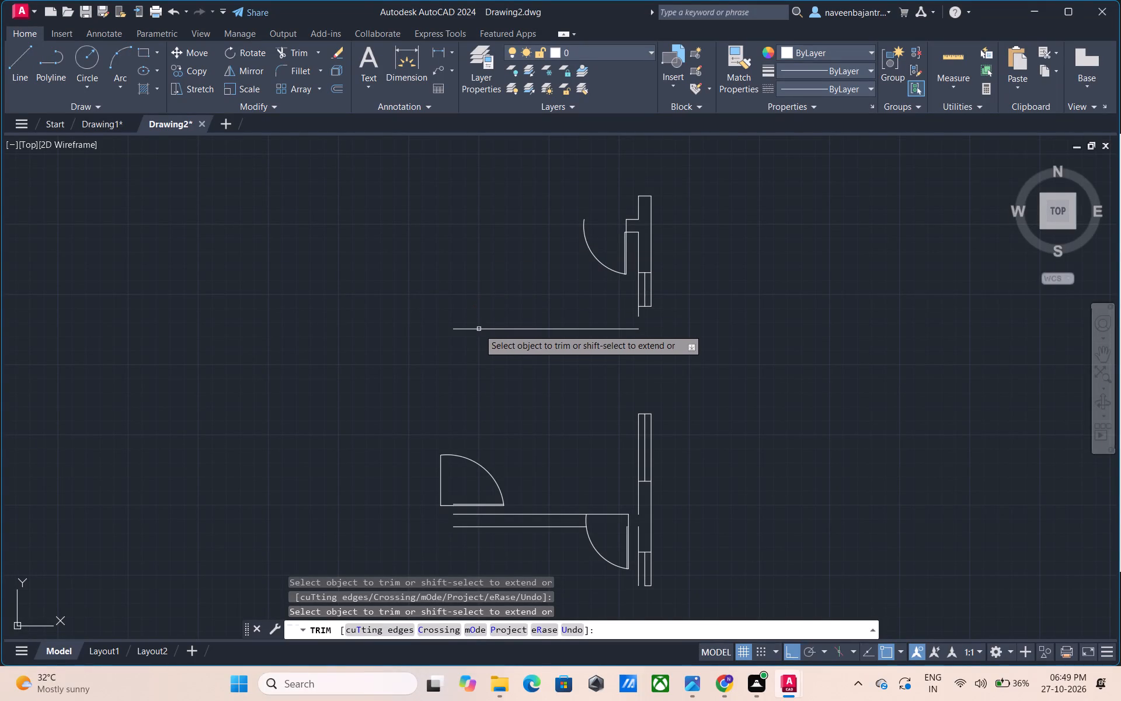
click(479, 329)
click(467, 459)
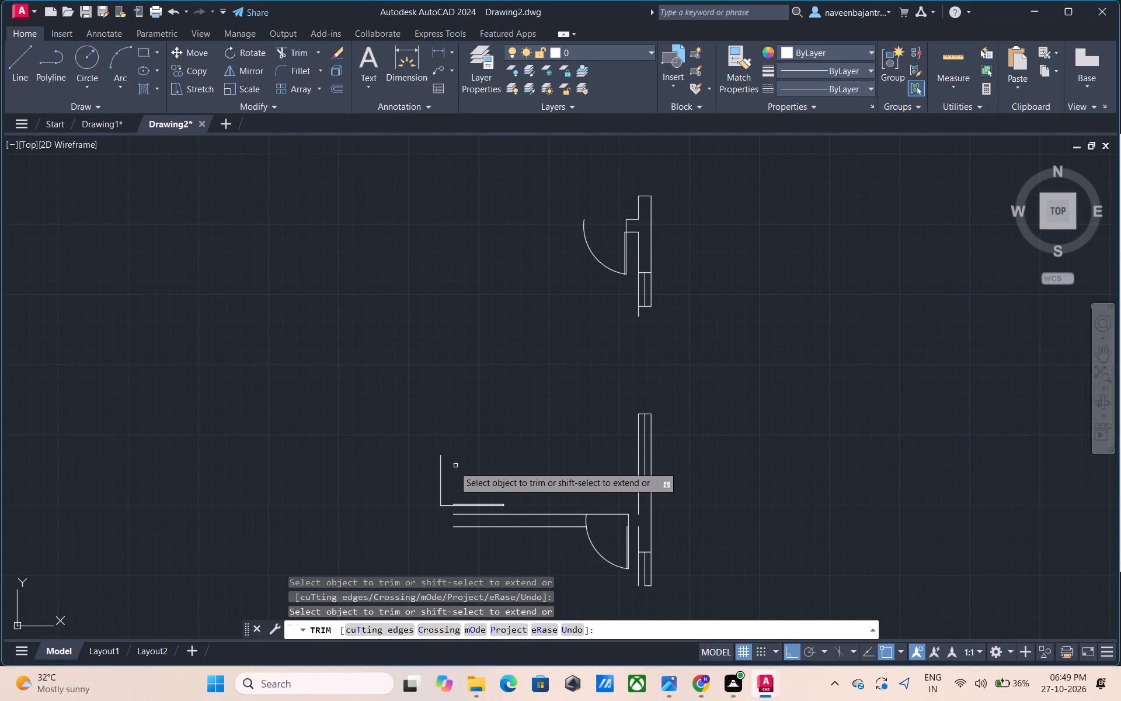
click(440, 469)
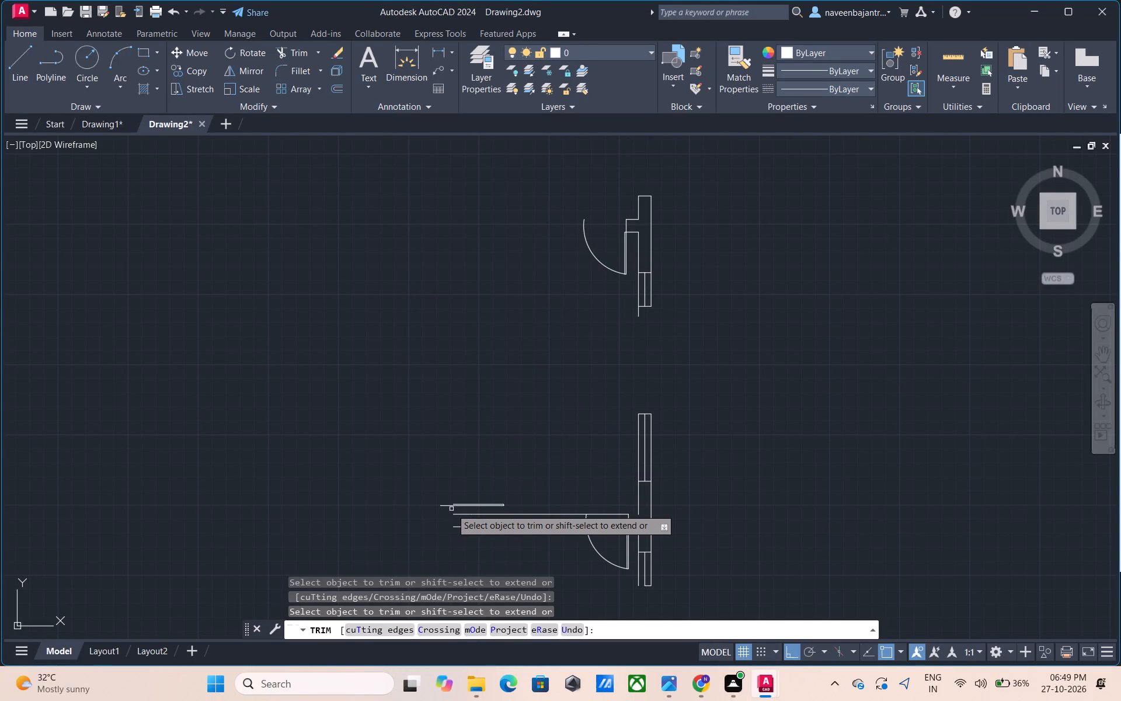
click(445, 506)
click(472, 506)
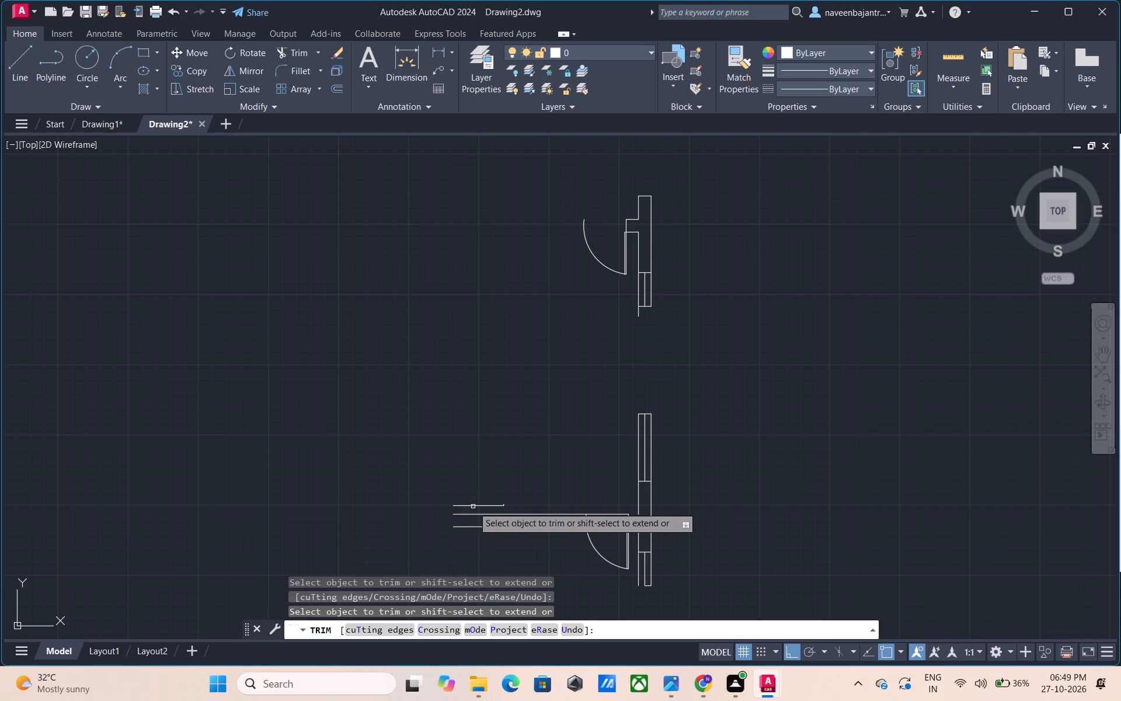
click(476, 506)
click(506, 506)
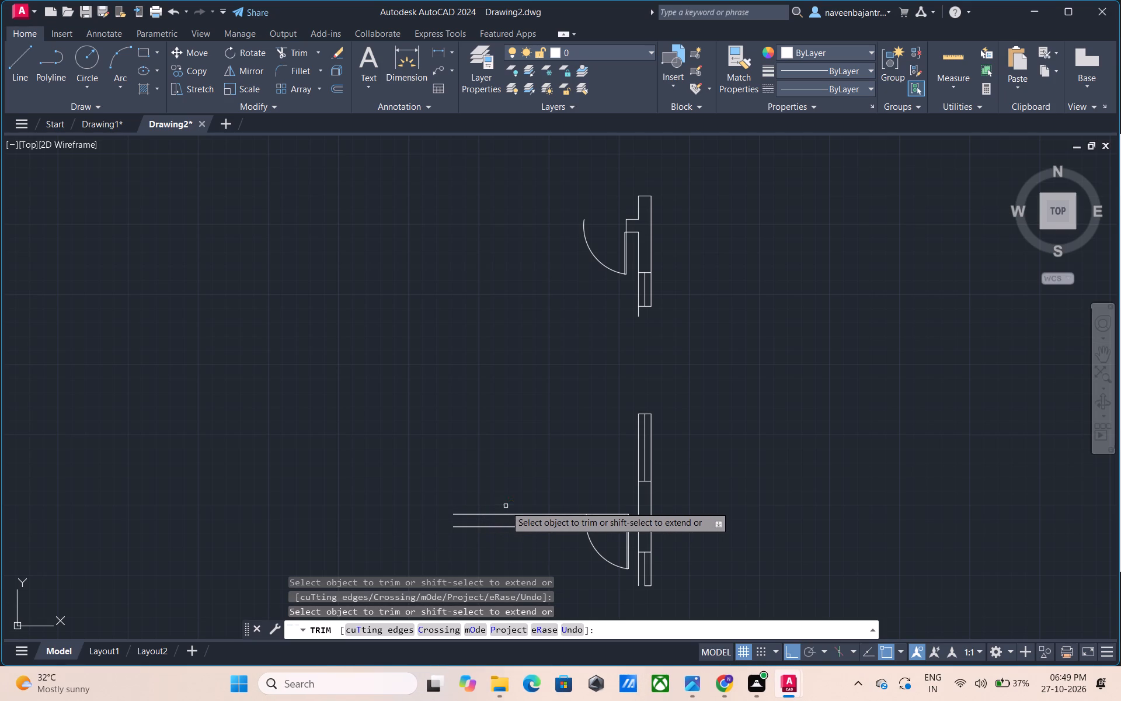
click(498, 515)
click(503, 504)
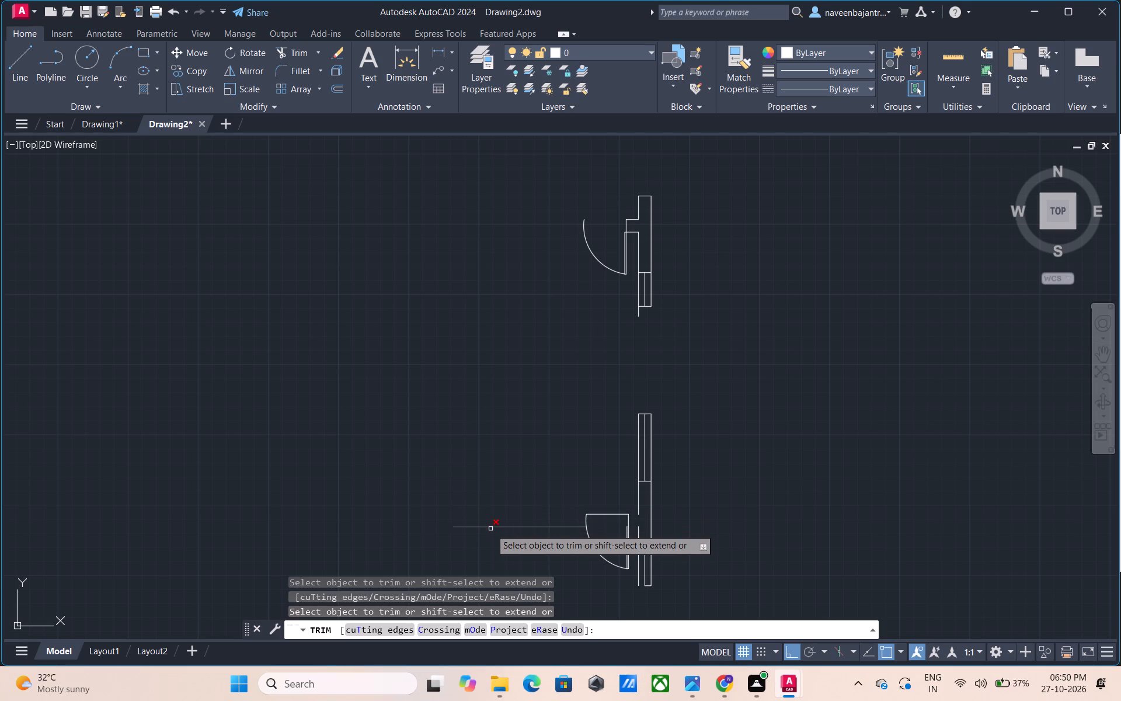
click(490, 529)
Trim away the southern door's swing arc, leaf and threshold lines, plus the adjacent inner line of the east wall's southern window.
click(594, 546)
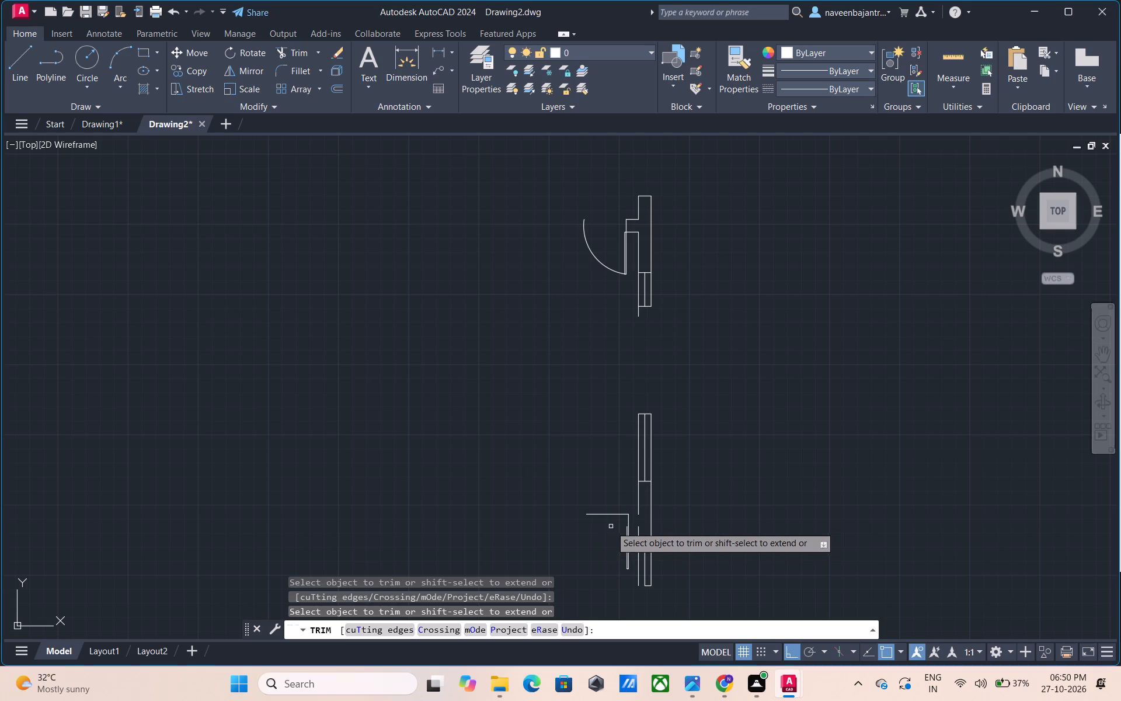
click(604, 513)
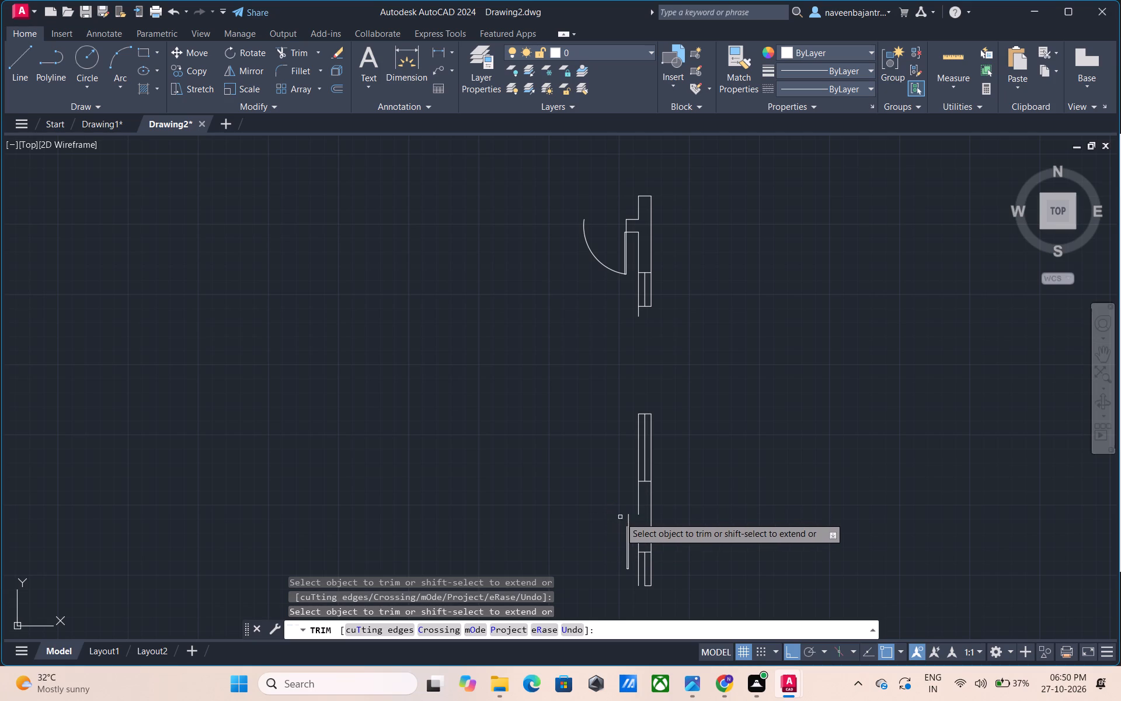
click(631, 526)
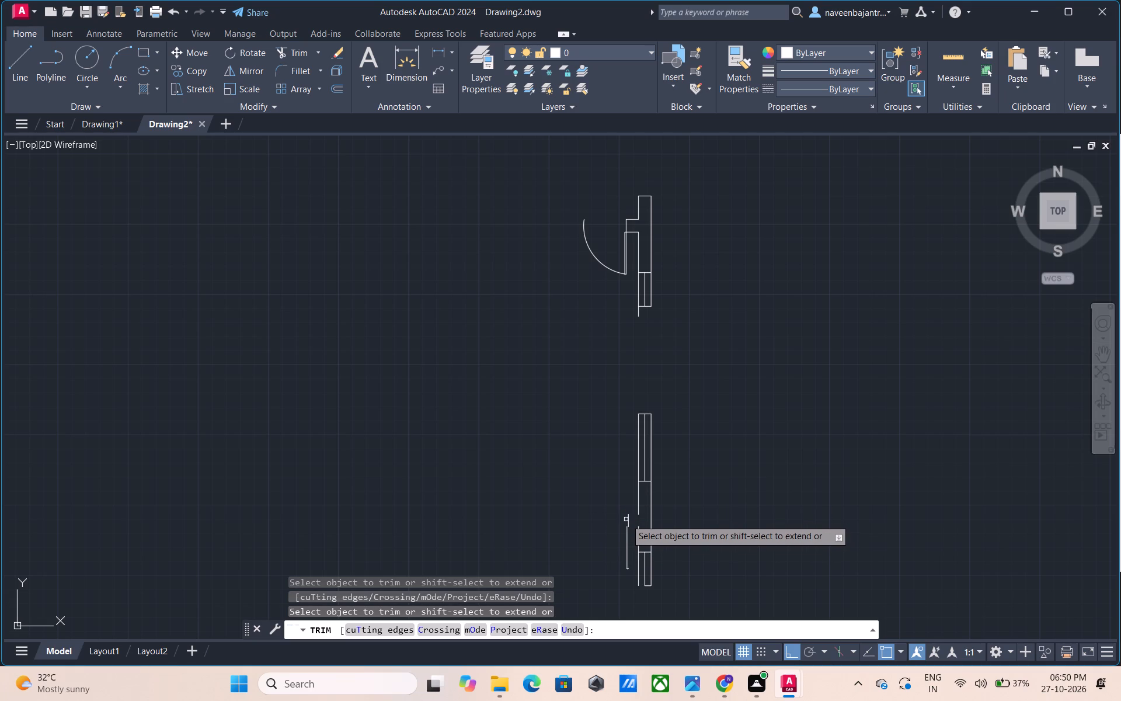
click(629, 521)
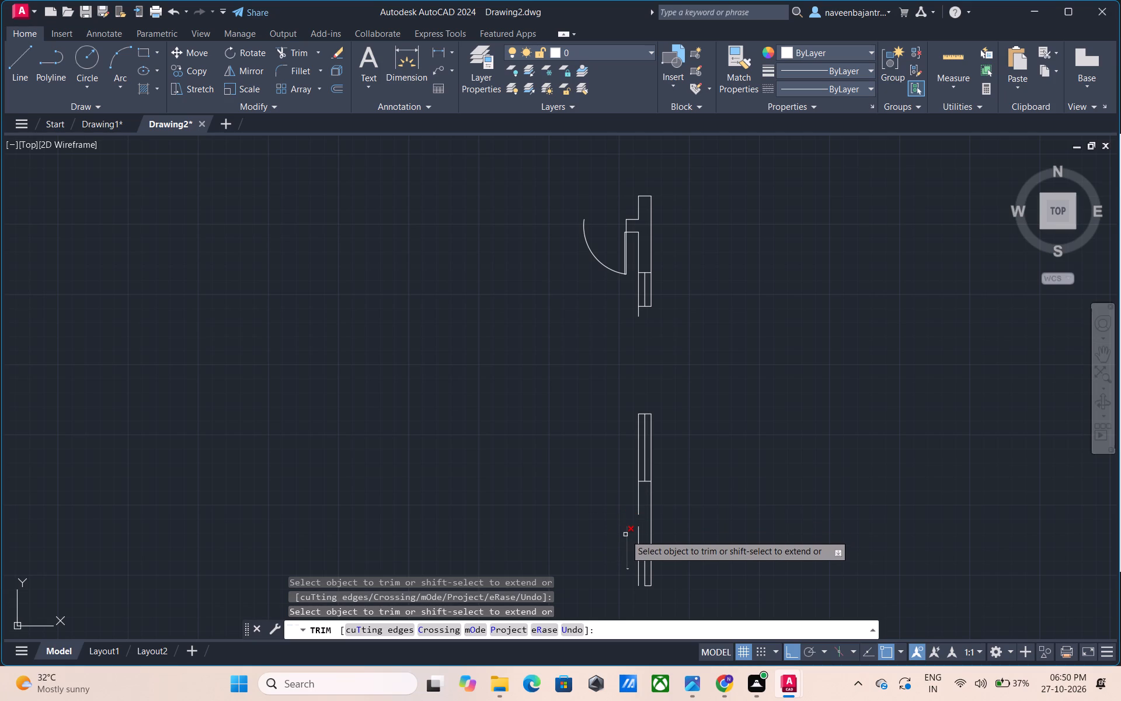
click(625, 535)
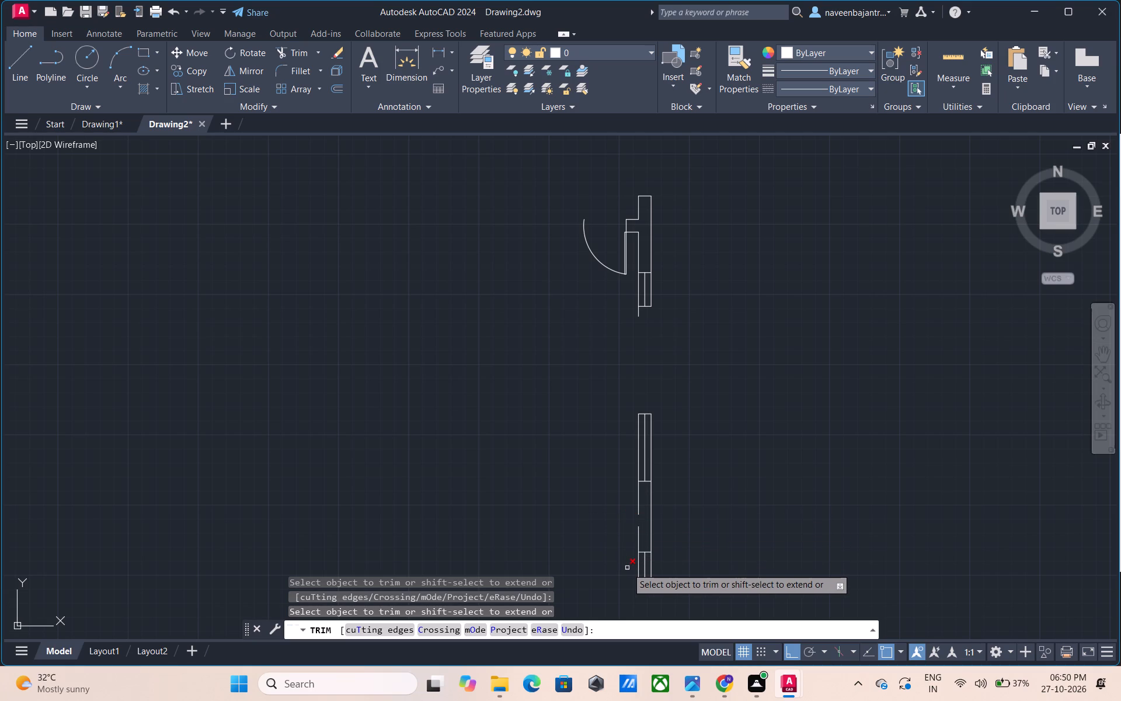
click(627, 568)
click(638, 569)
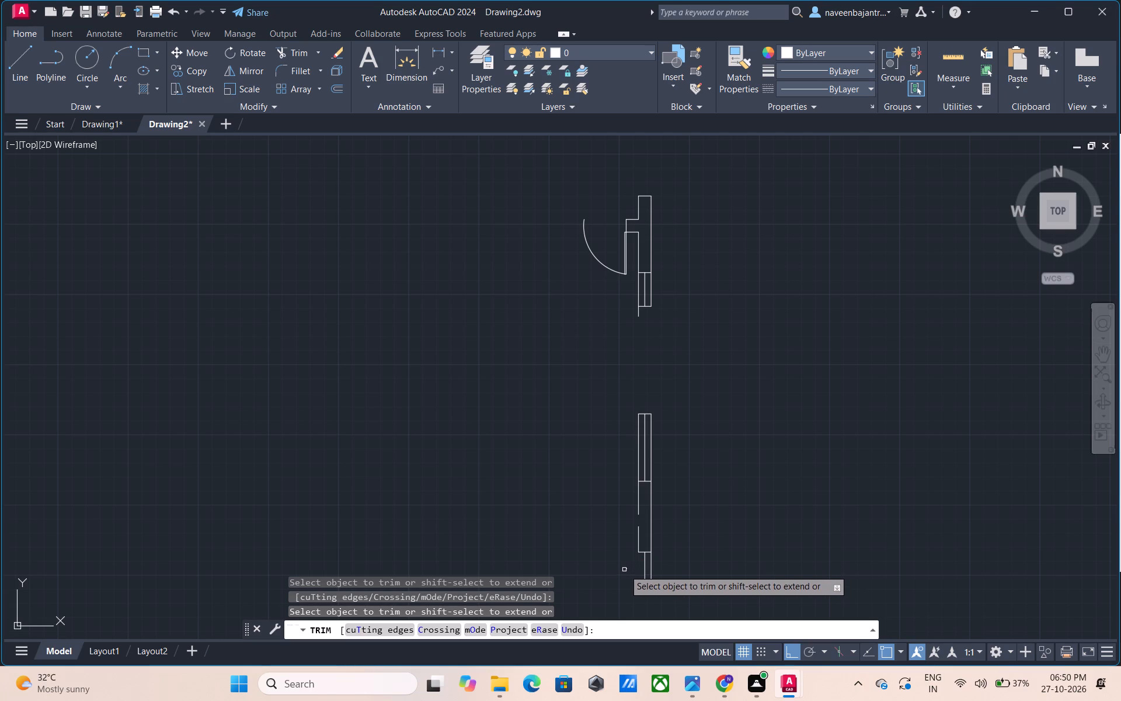
click(626, 571)
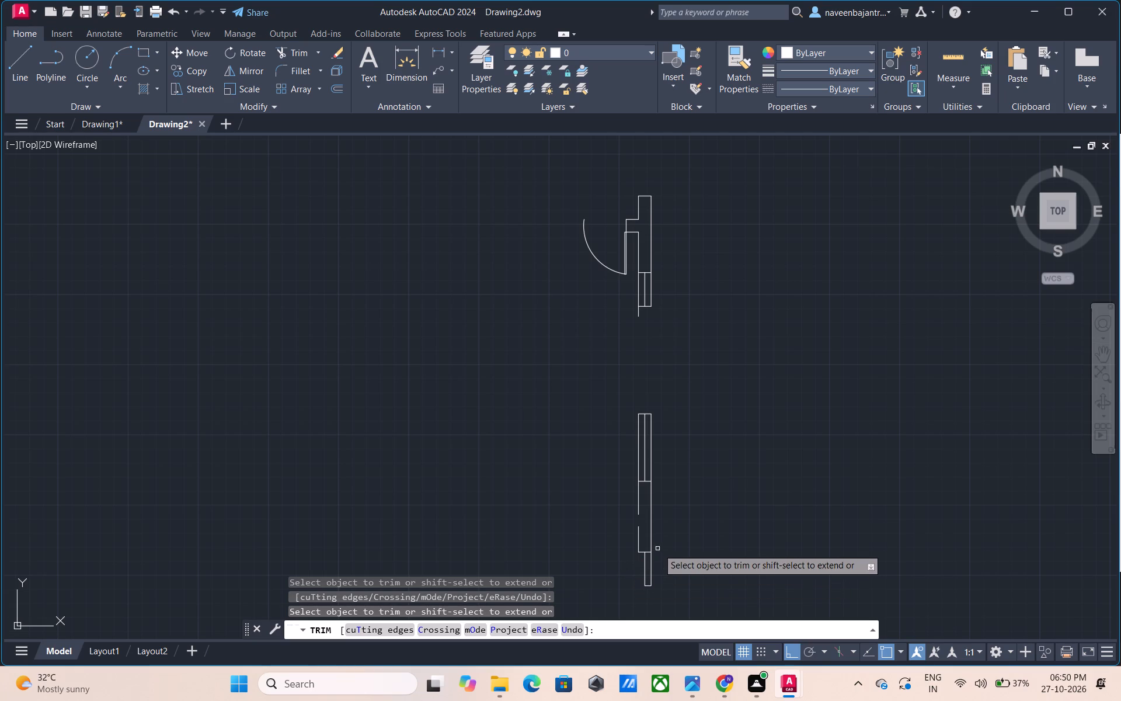
Trim the rest of the east wall's southern window and the wall lines up to the middle window.
click(639, 541)
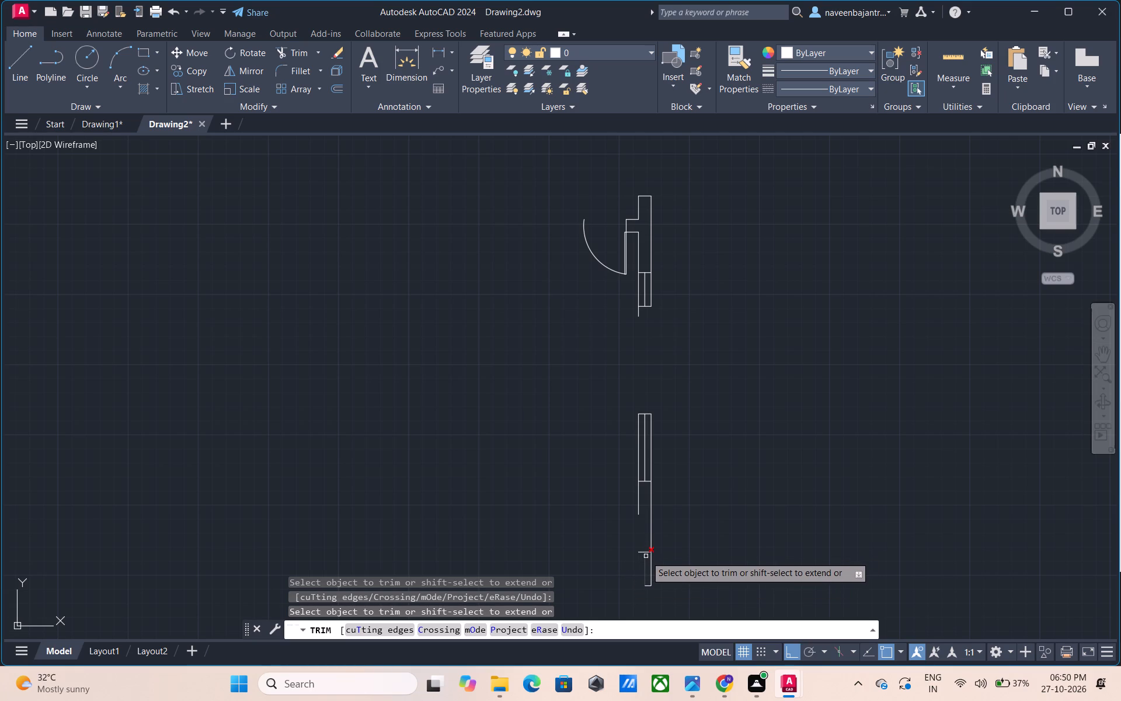
click(646, 556)
click(647, 553)
click(649, 554)
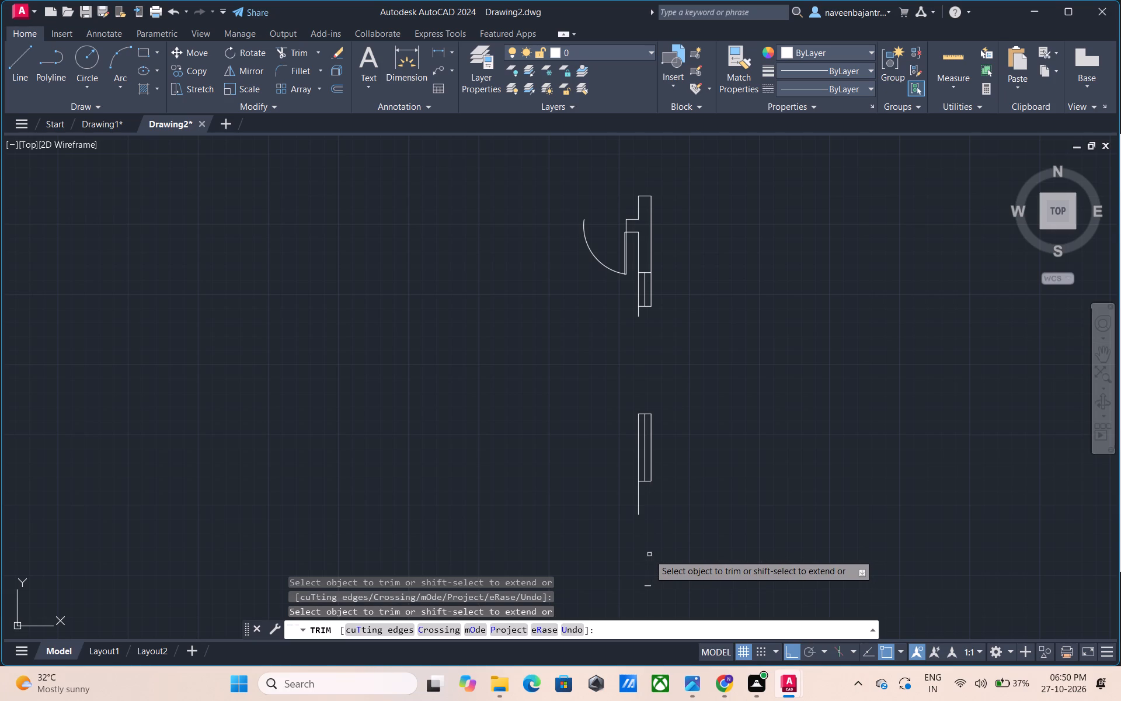
click(649, 588)
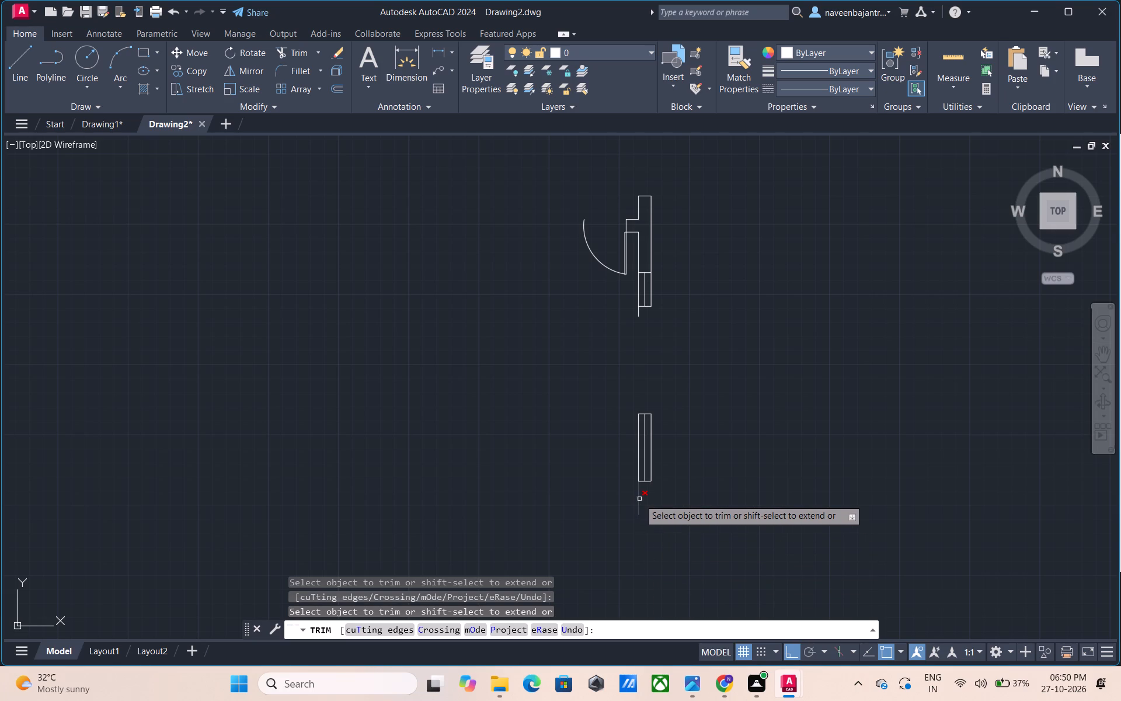
click(639, 499)
Trim away the east wall's middle window, including its centre line, both side lines and both end lines.
click(645, 483)
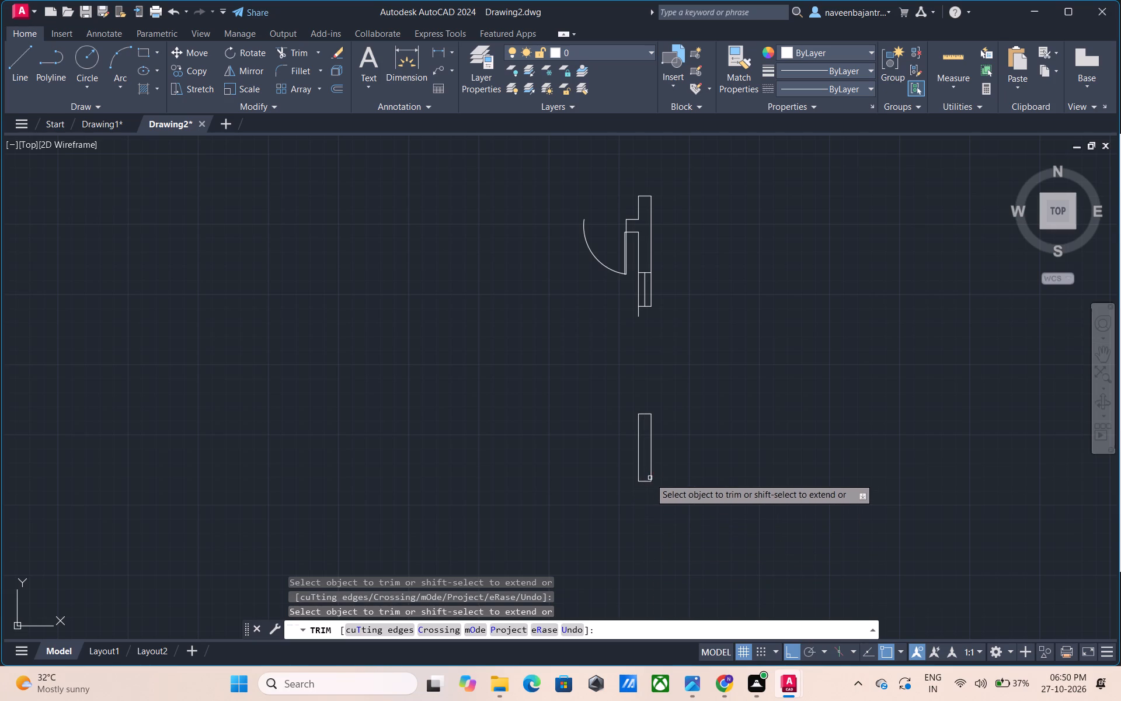
click(651, 474)
click(639, 469)
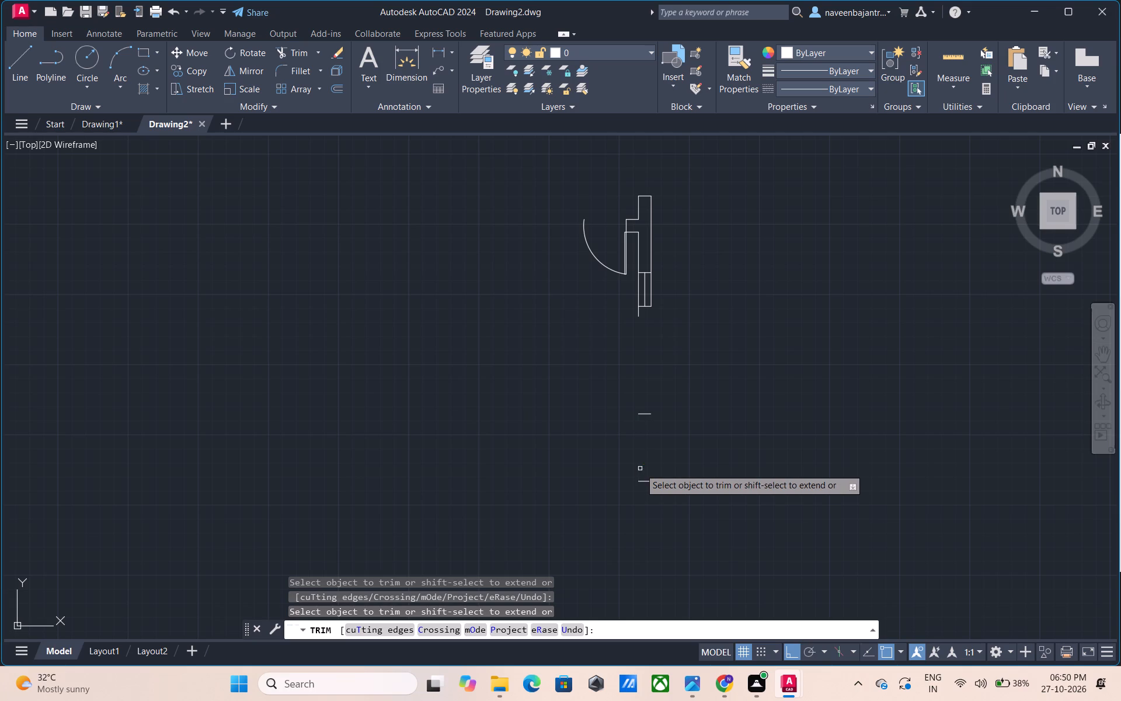
click(645, 483)
click(648, 412)
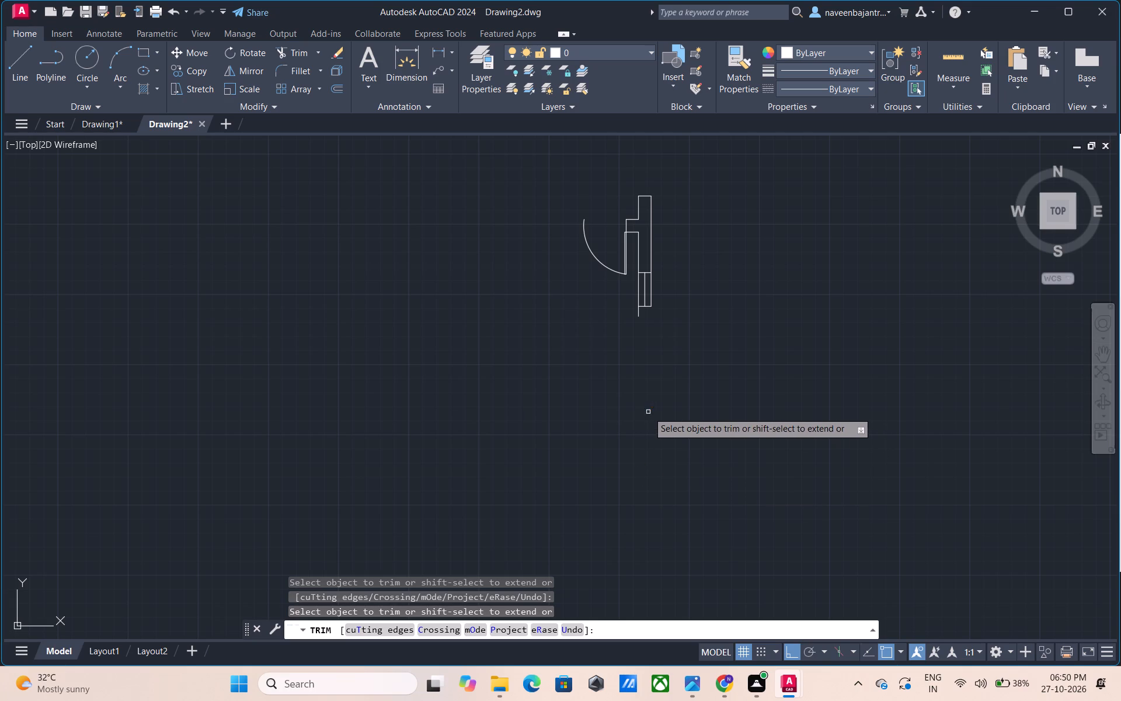
Trim away the east wall's northern window and the short wall line stub at its south end.
click(647, 297)
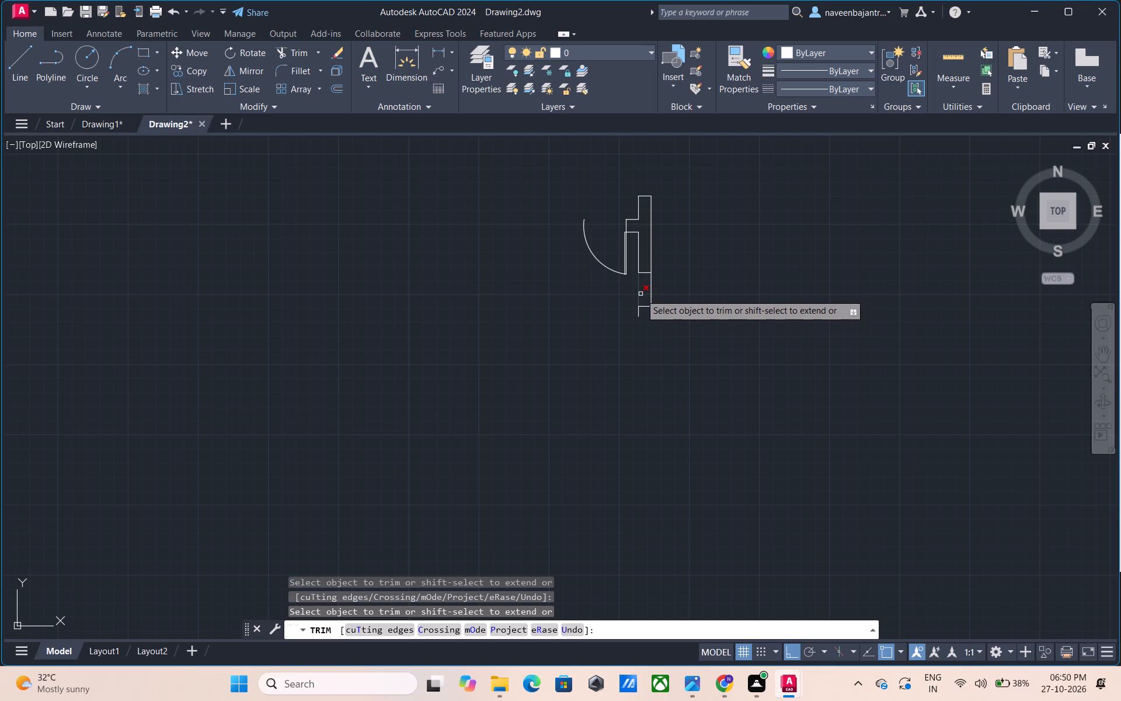
click(640, 294)
click(653, 297)
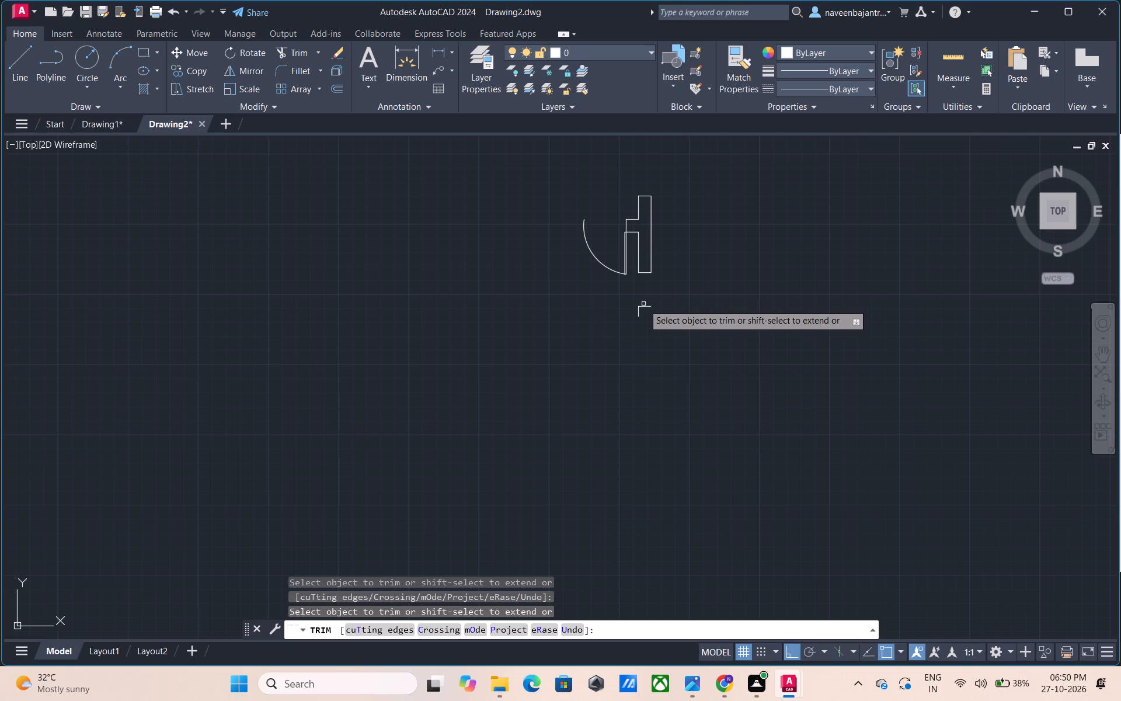
click(644, 306)
click(638, 314)
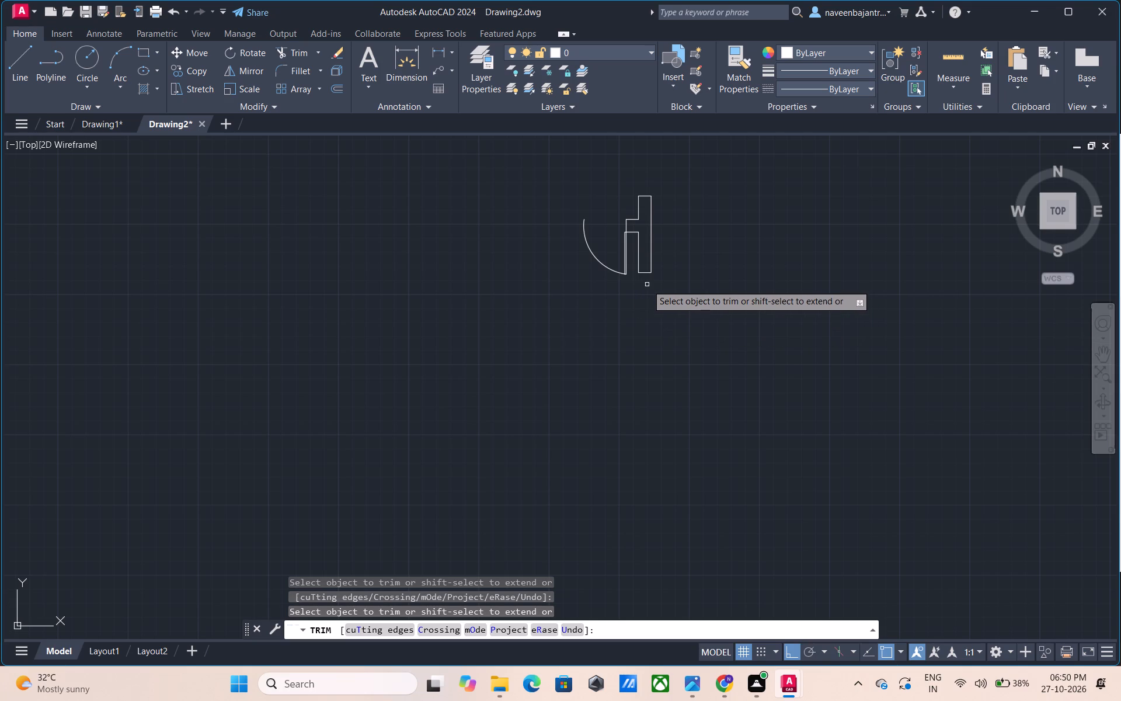
Trim the remaining east wall lines beside the northern door, along with that door's leaf and swing arc.
click(644, 273)
click(651, 268)
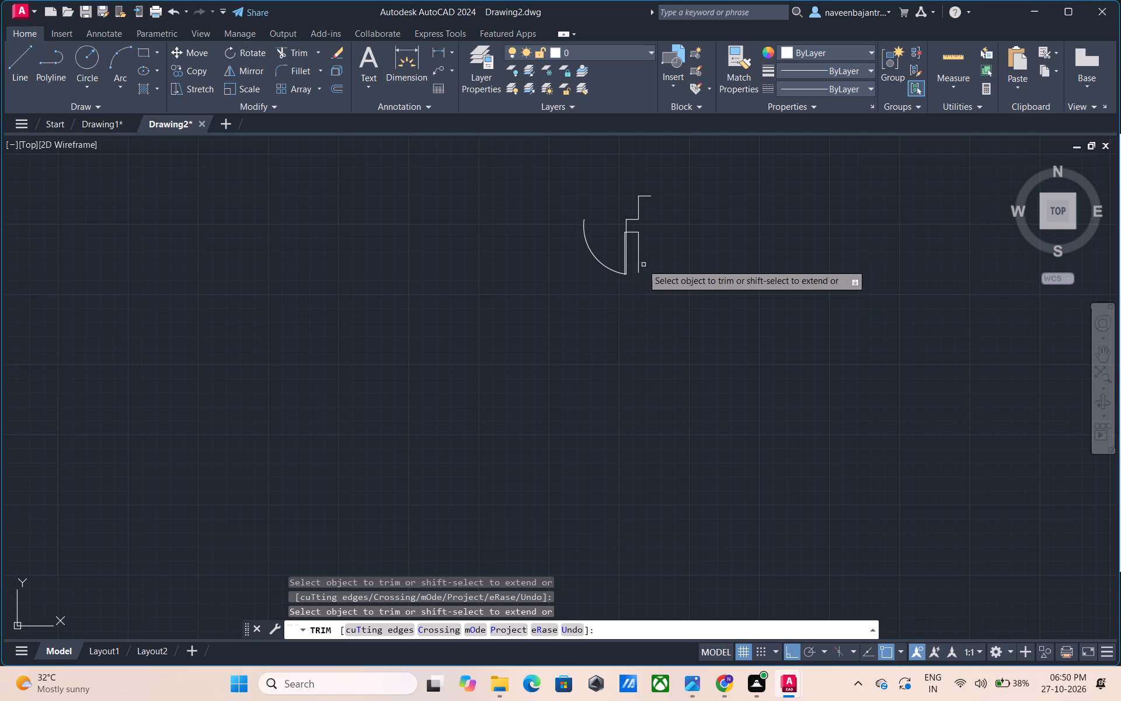
click(640, 262)
click(627, 265)
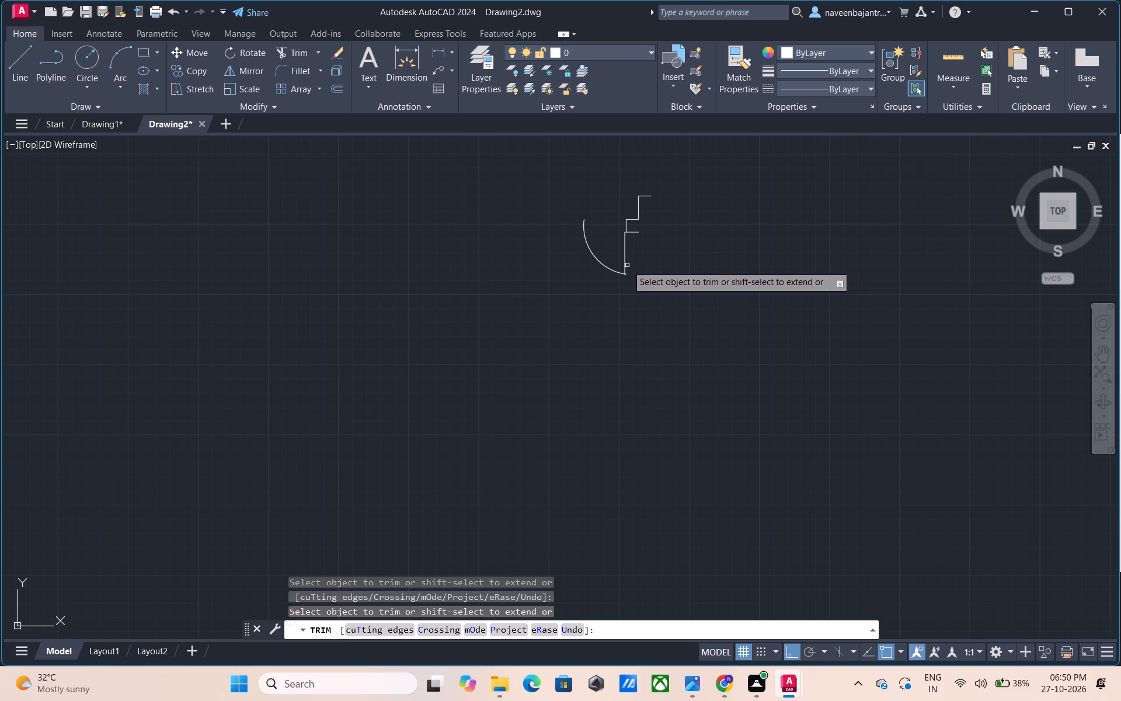
click(624, 265)
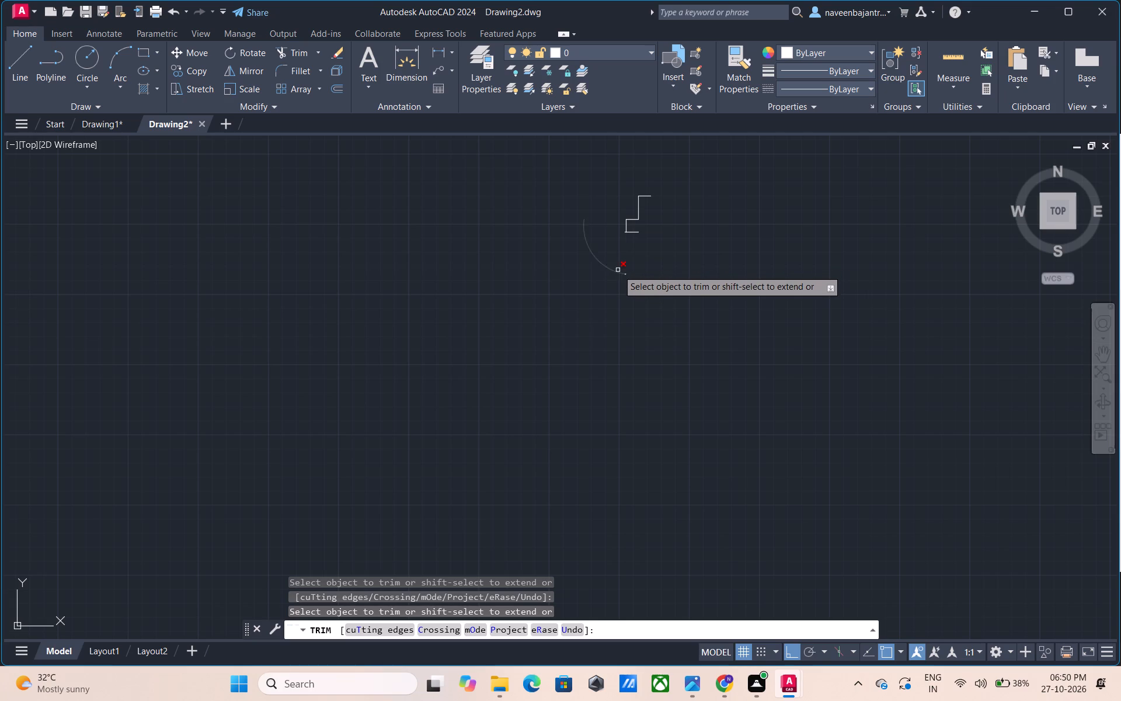
click(618, 270)
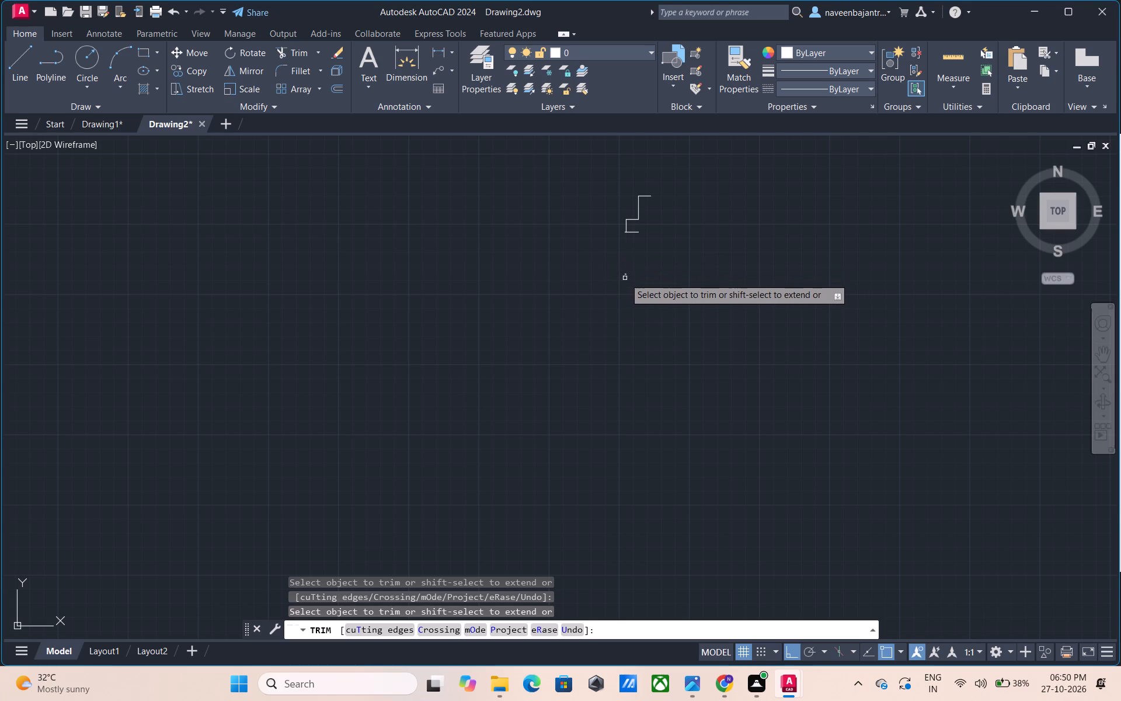
click(625, 274)
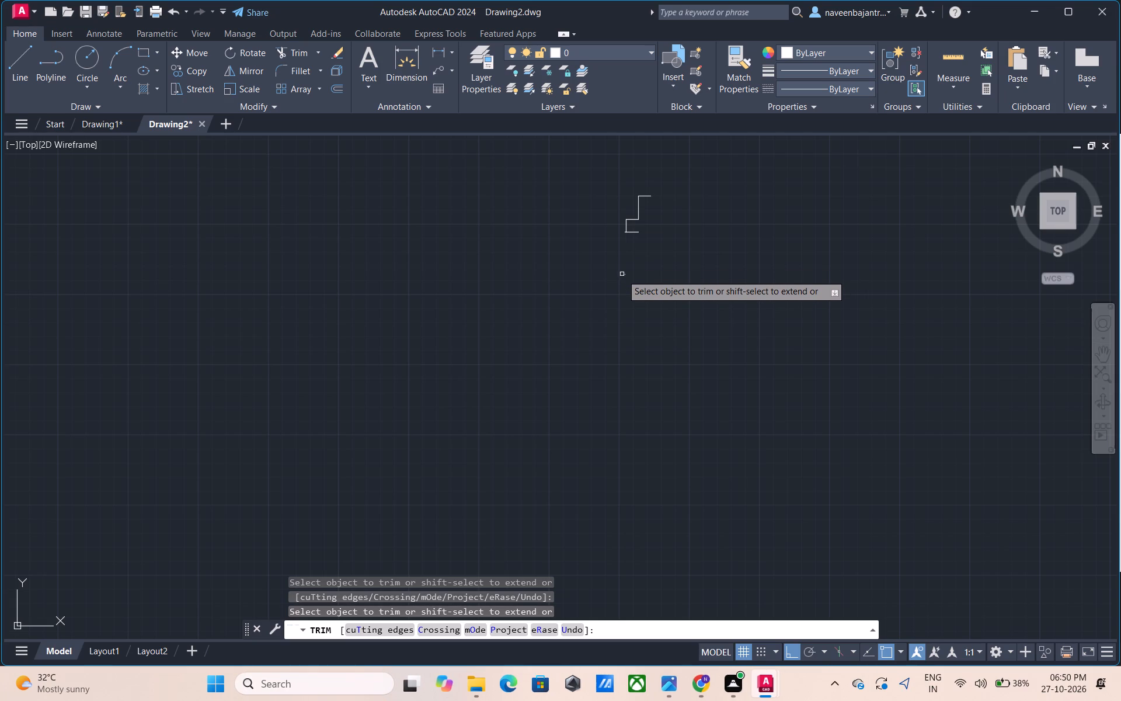
click(625, 275)
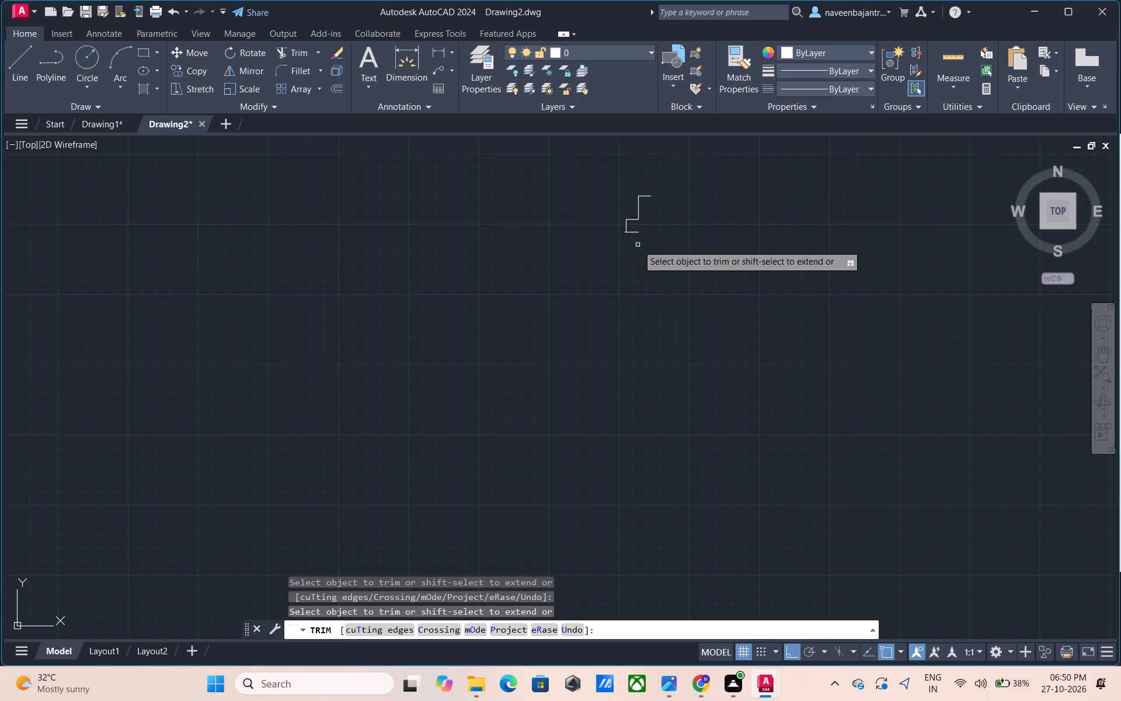
Trim the last stepped wall lines at the north end and the tiny leftover fragment beside them.
click(632, 232)
click(624, 228)
click(631, 230)
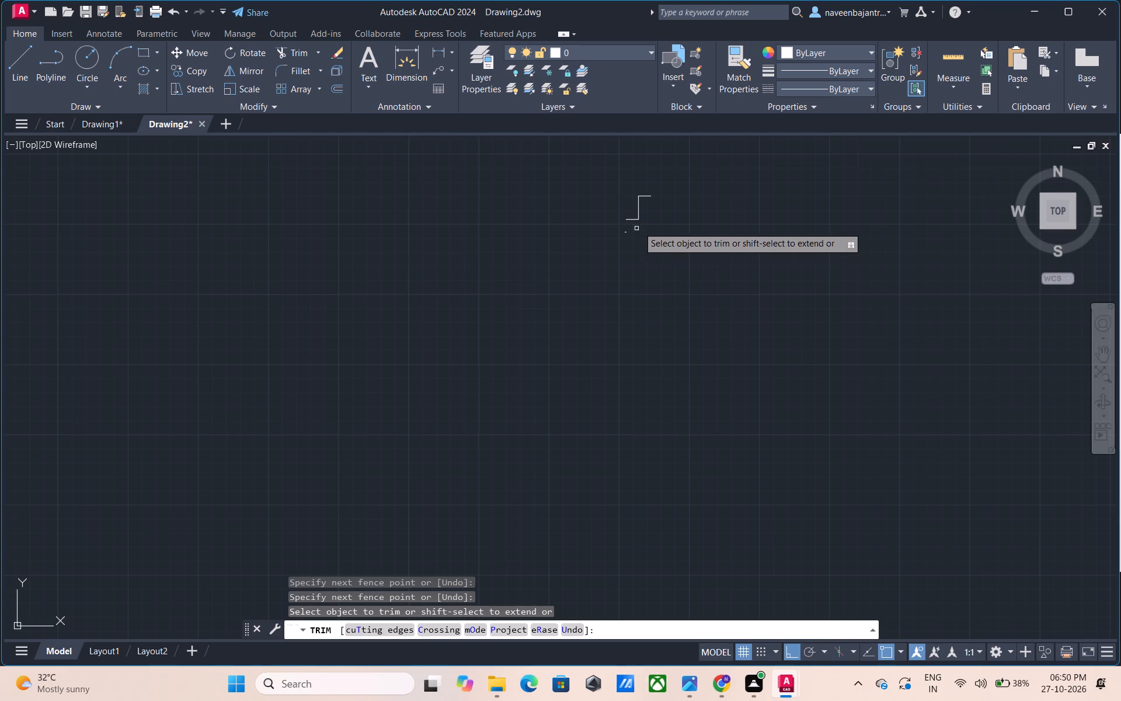
click(636, 211)
double_click(633, 221)
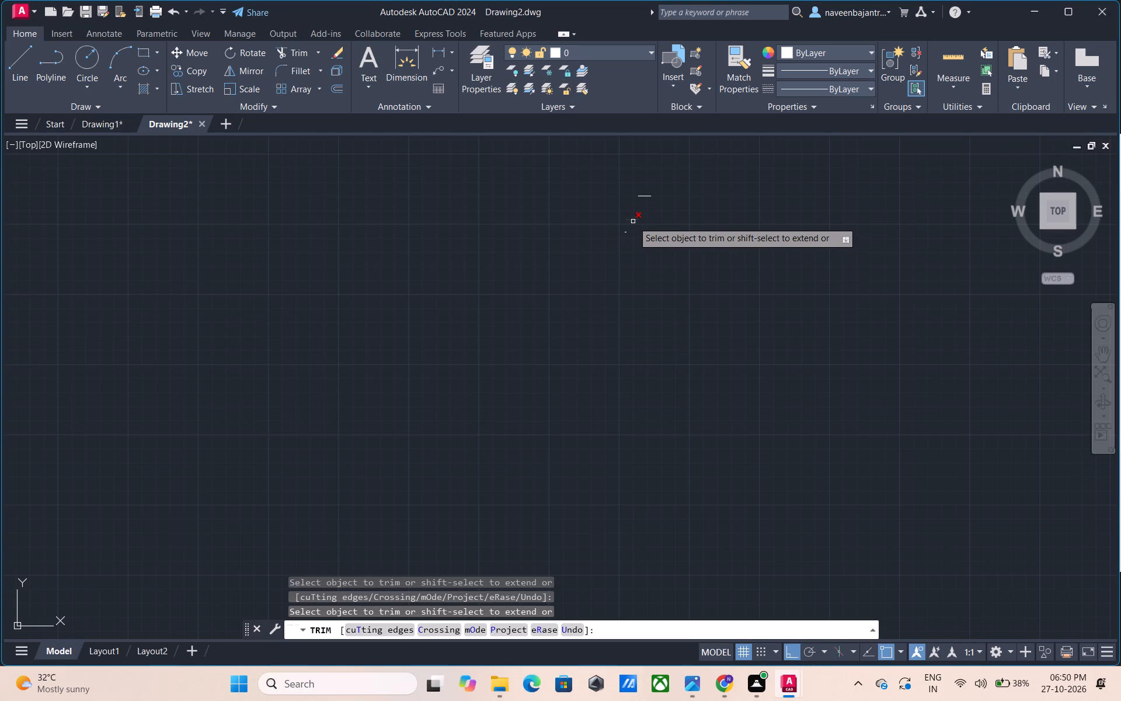
click(633, 221)
double_click(653, 184)
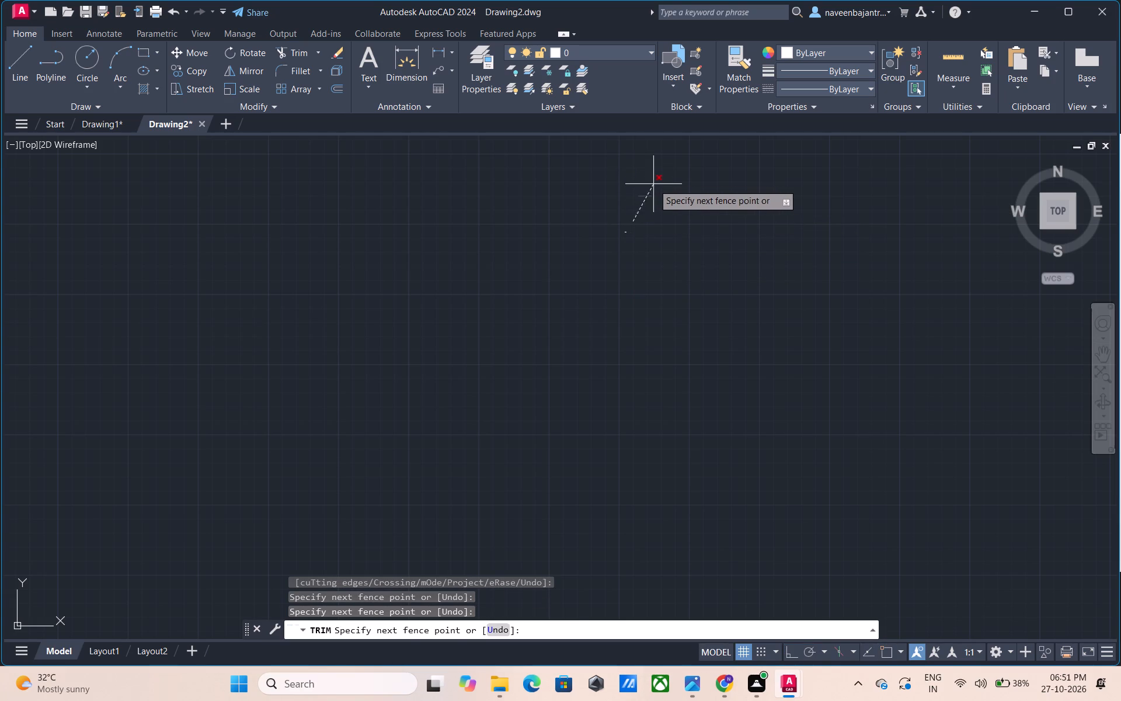
click(626, 230)
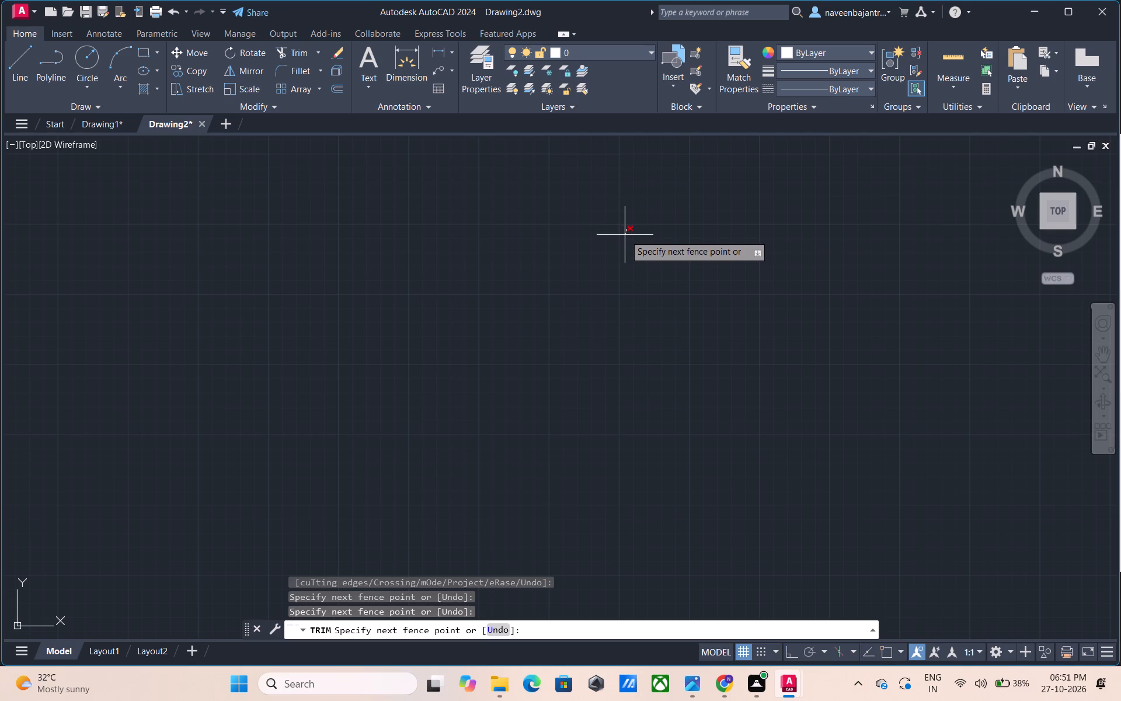
click(625, 236)
Trim away both west boundary lines of the next floor plan copy.
scroll(579, 308, down, 2)
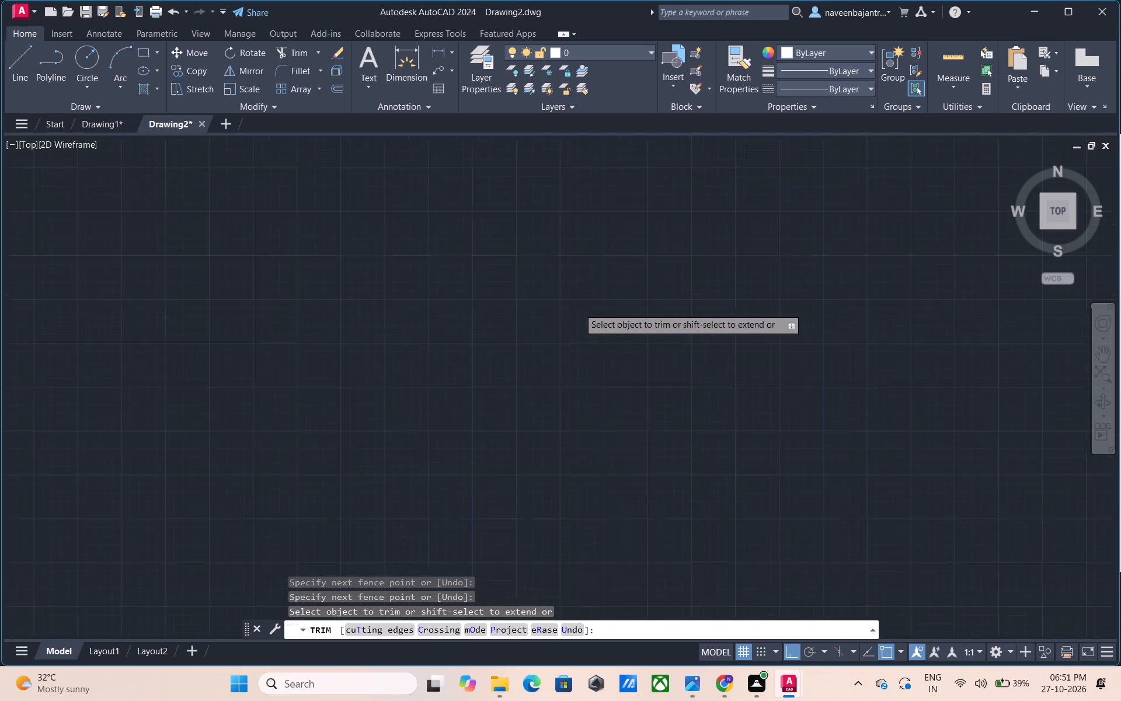
scroll(579, 308, down, 7)
scroll(583, 310, up, 3)
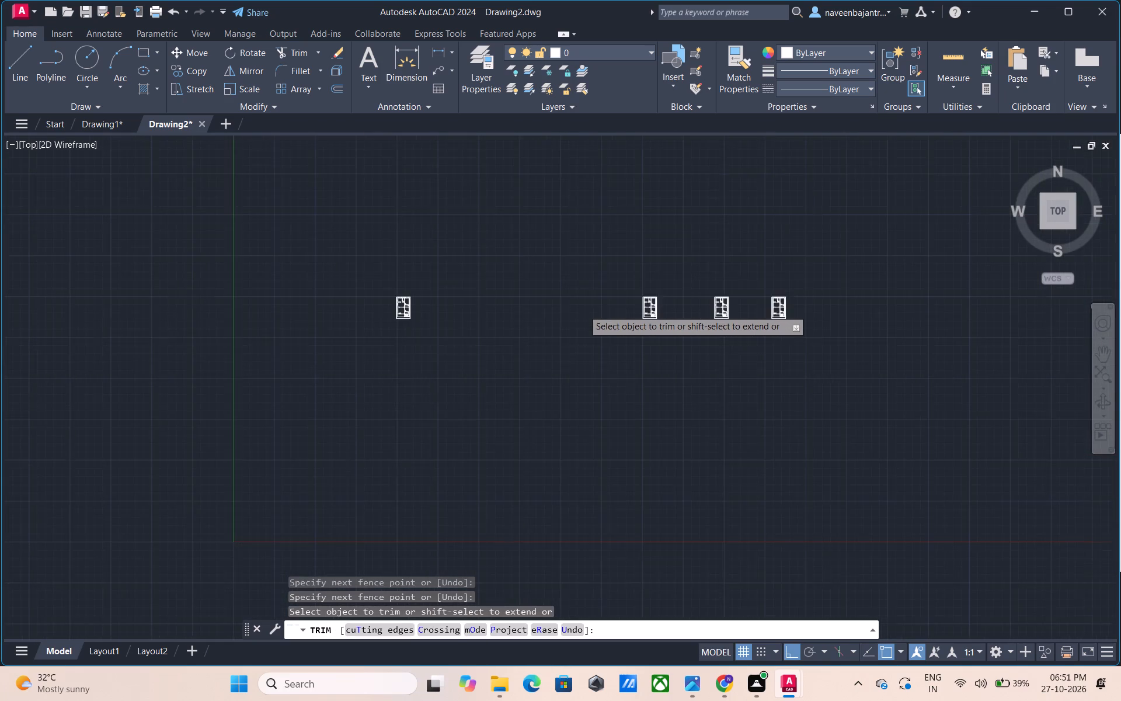
scroll(583, 310, up, 2)
middle_drag(671, 318, 256, 344)
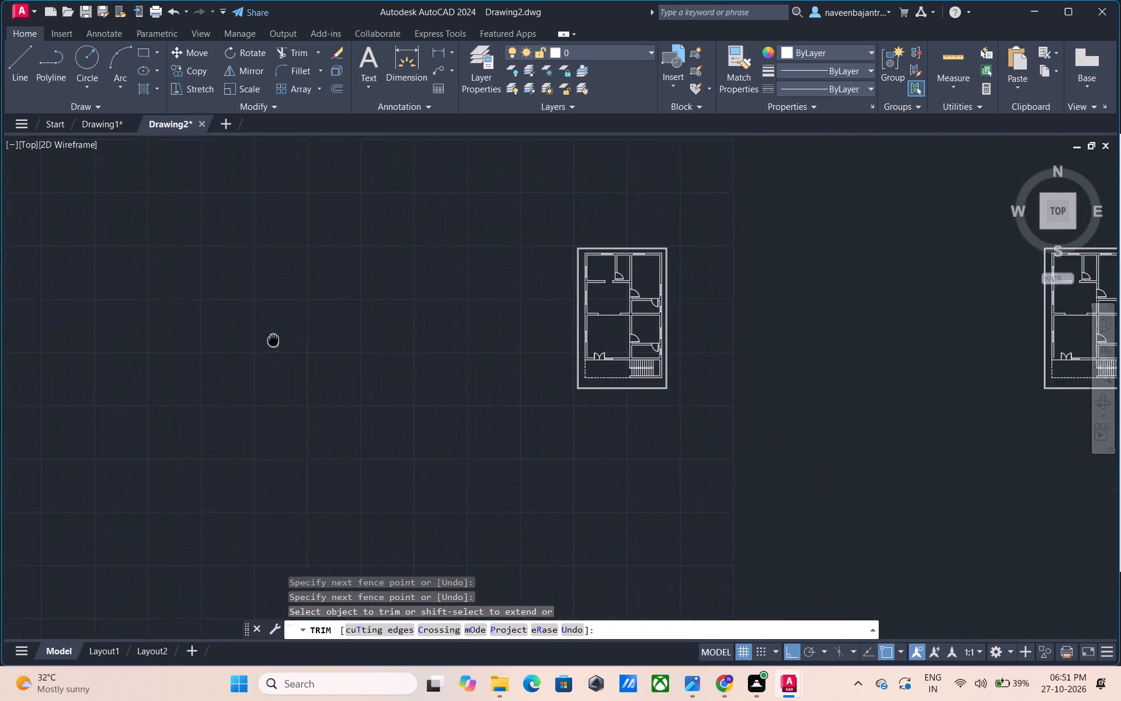
middle_drag(256, 344, 185, 343)
scroll(361, 348, up, 2)
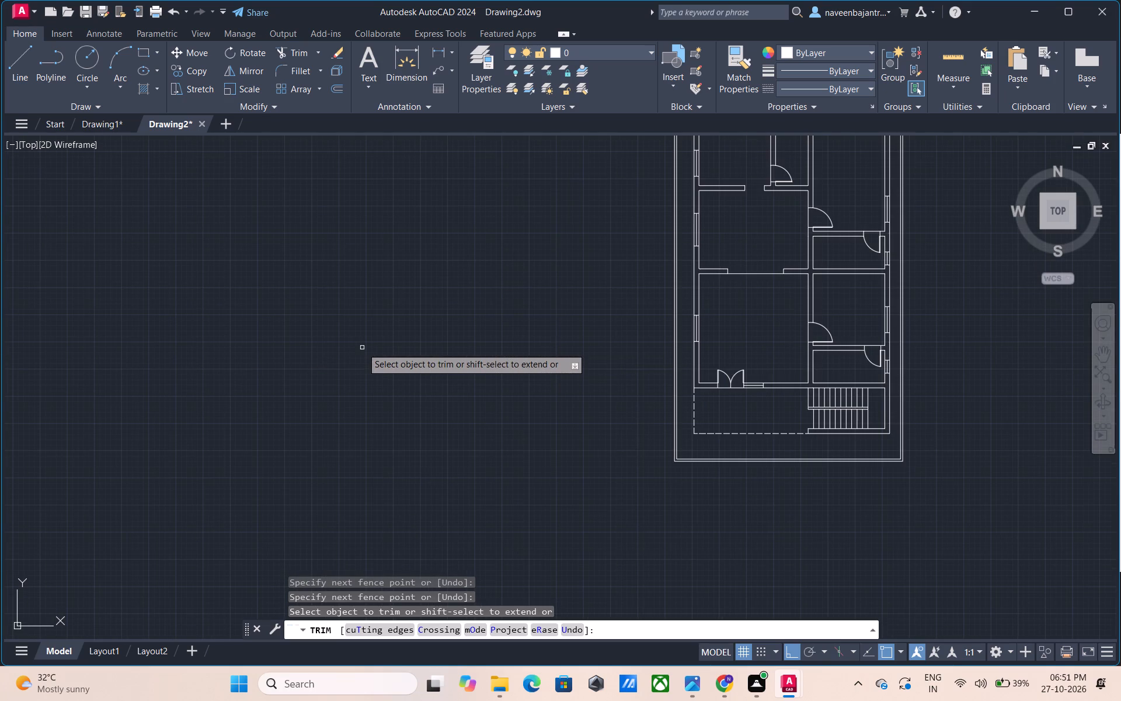
middle_drag(341, 357, 123, 464)
scroll(123, 464, up, 1)
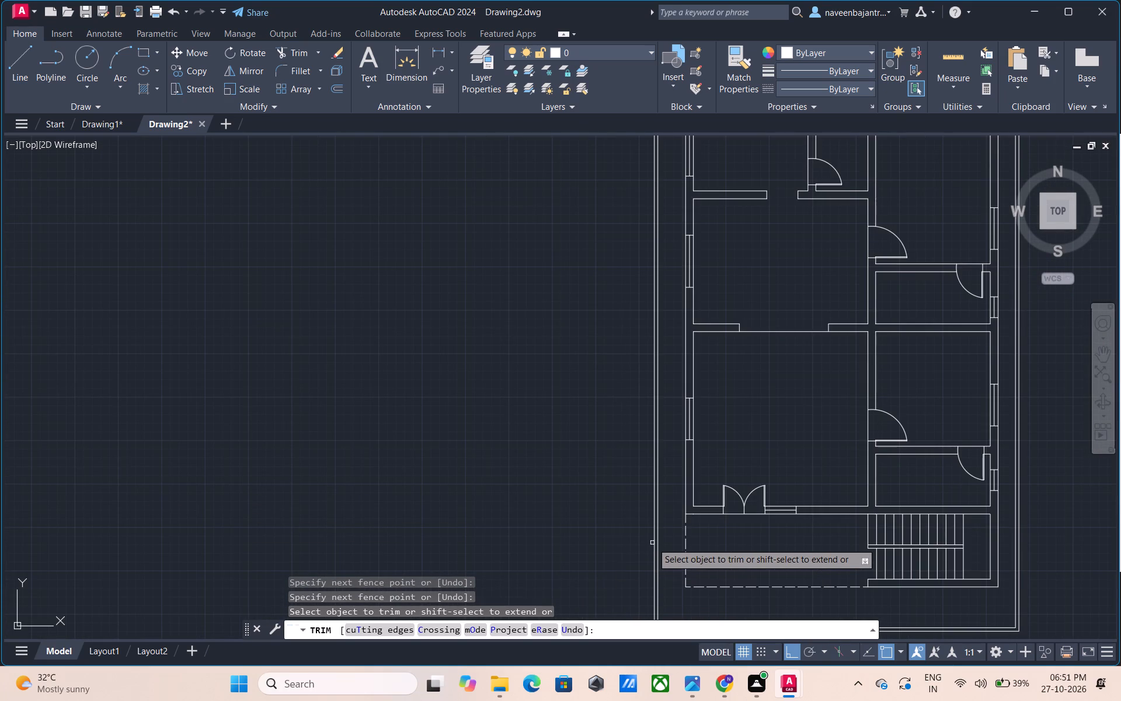
click(656, 542)
click(654, 537)
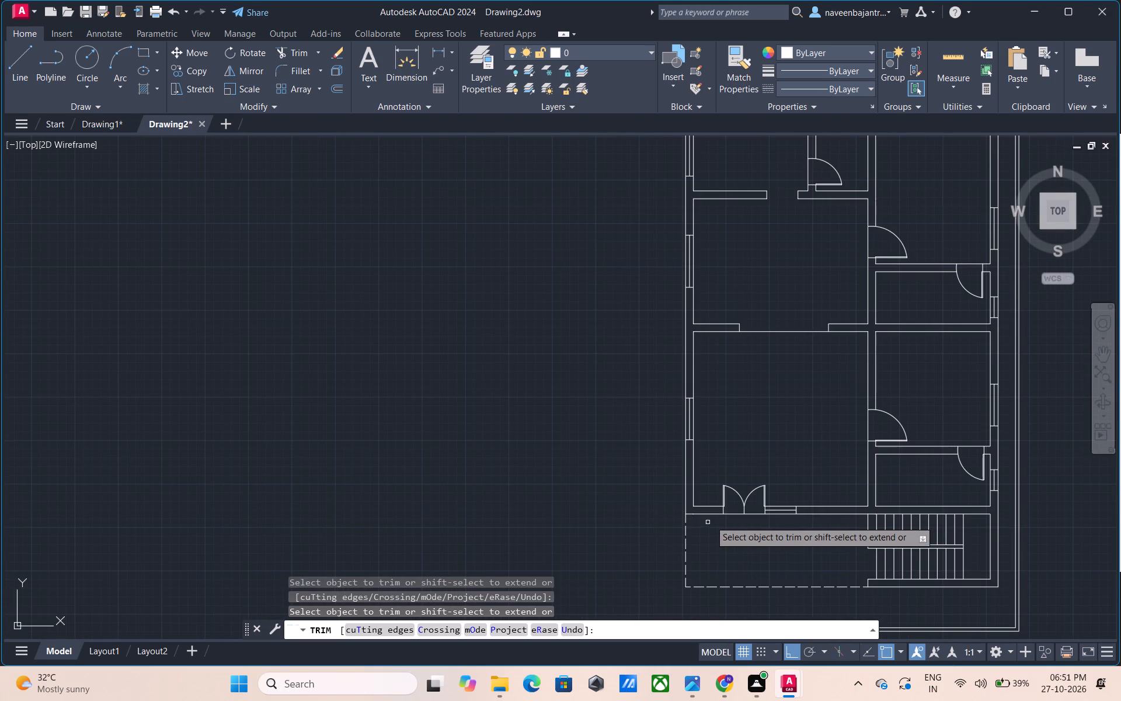
Trim the inner and outer wall lines around the front room's southwest corner, up to the window and double door.
click(709, 515)
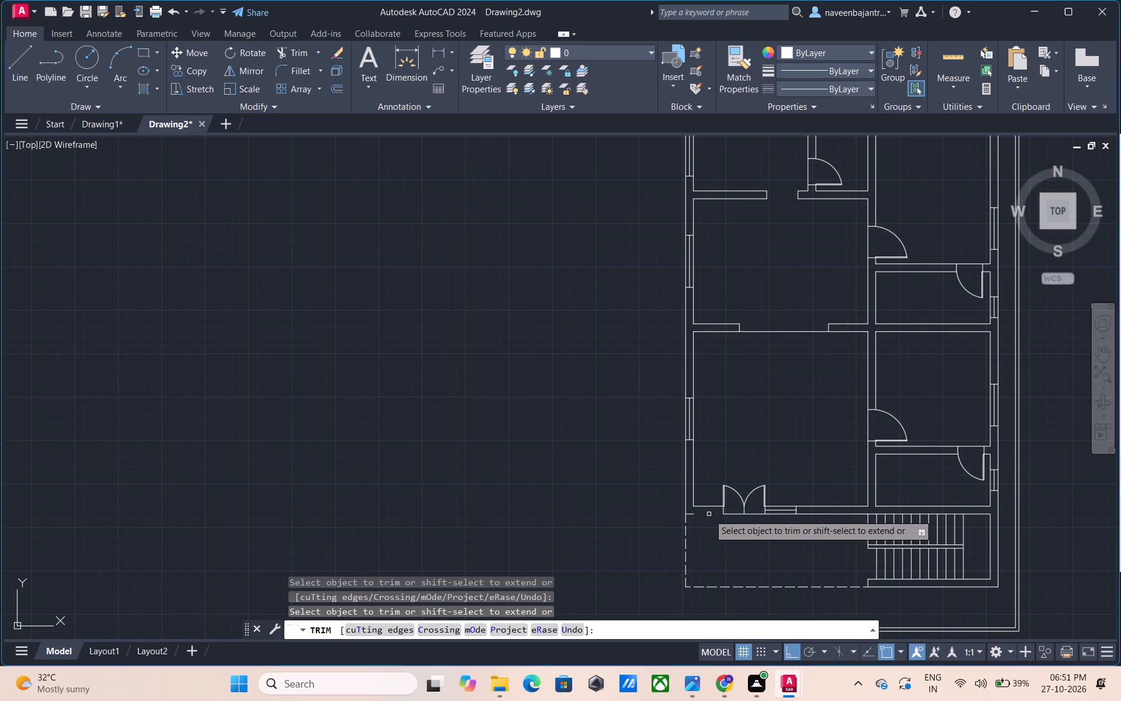
click(687, 505)
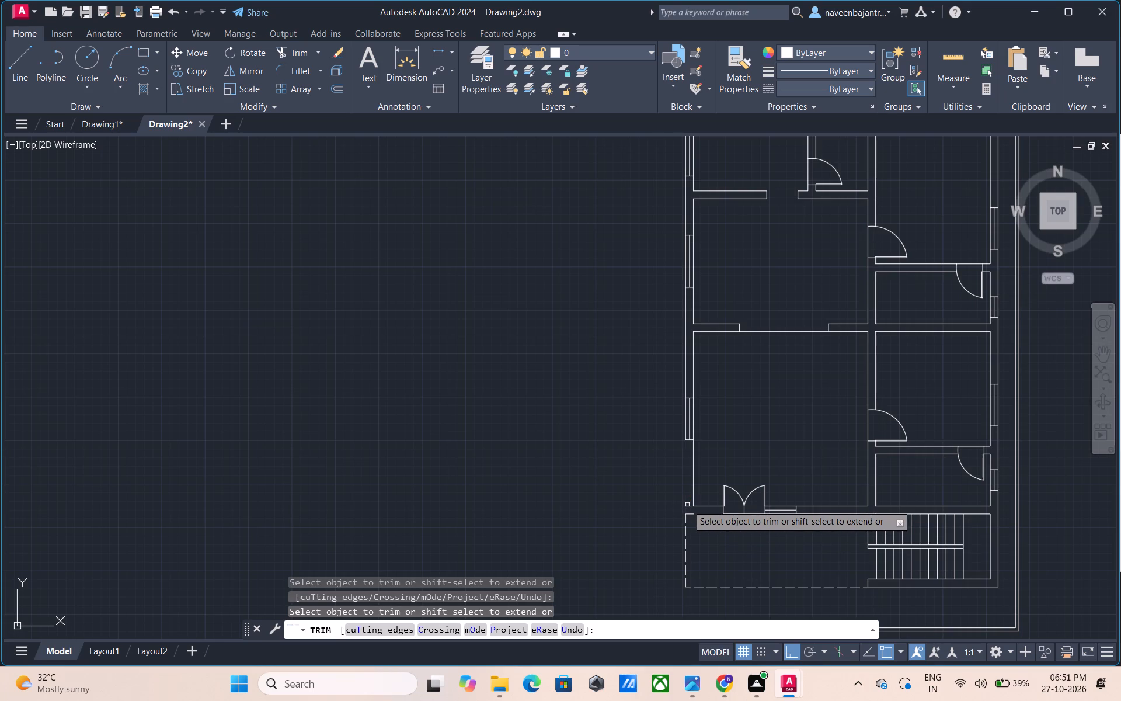
click(692, 498)
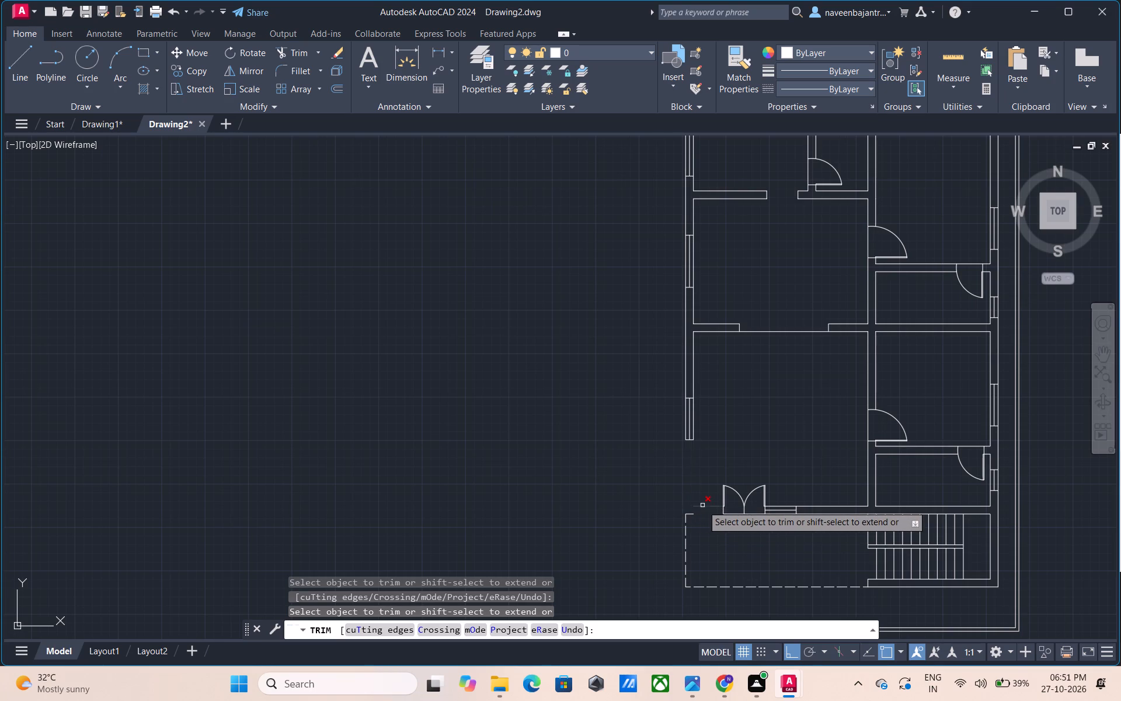
click(702, 505)
Trim away the front room's double door, including both swing arcs, the leaves, the jamb lines and the threshold line.
click(727, 494)
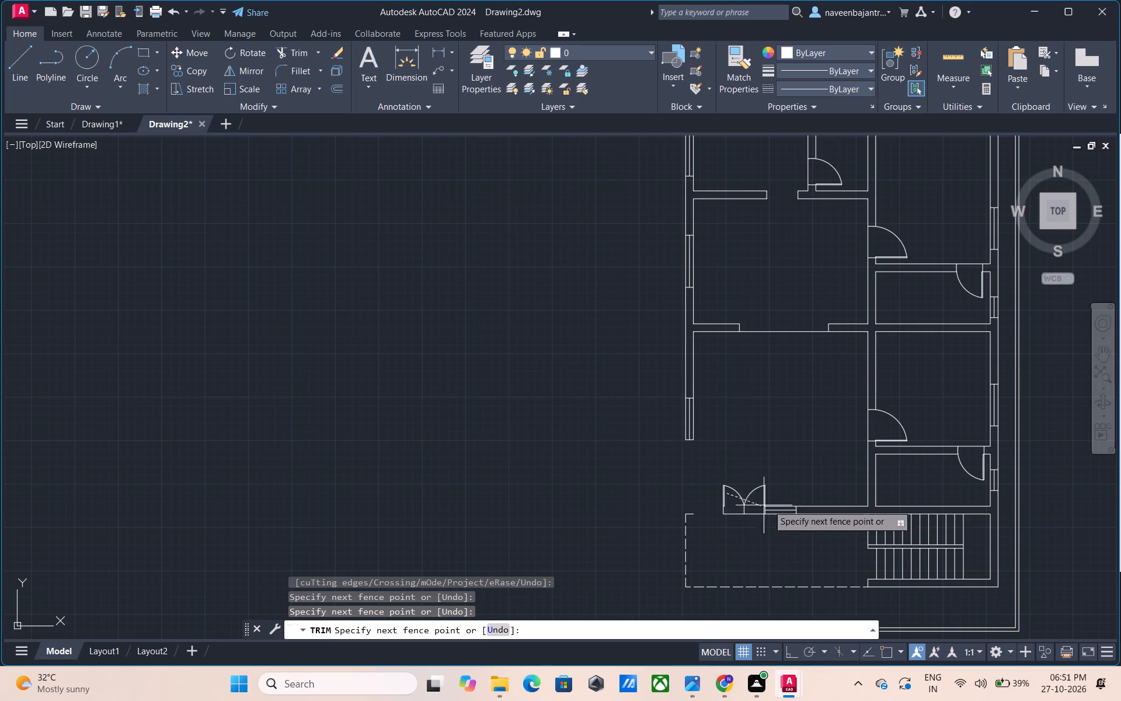
click(770, 499)
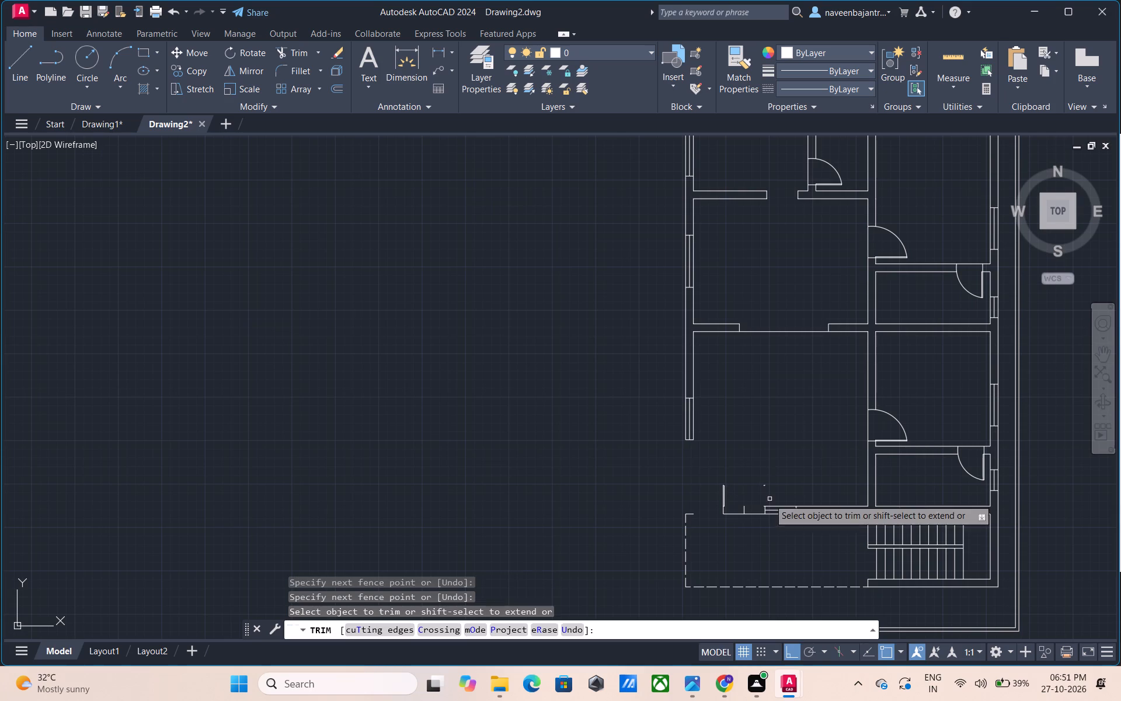
drag(733, 513, 712, 516)
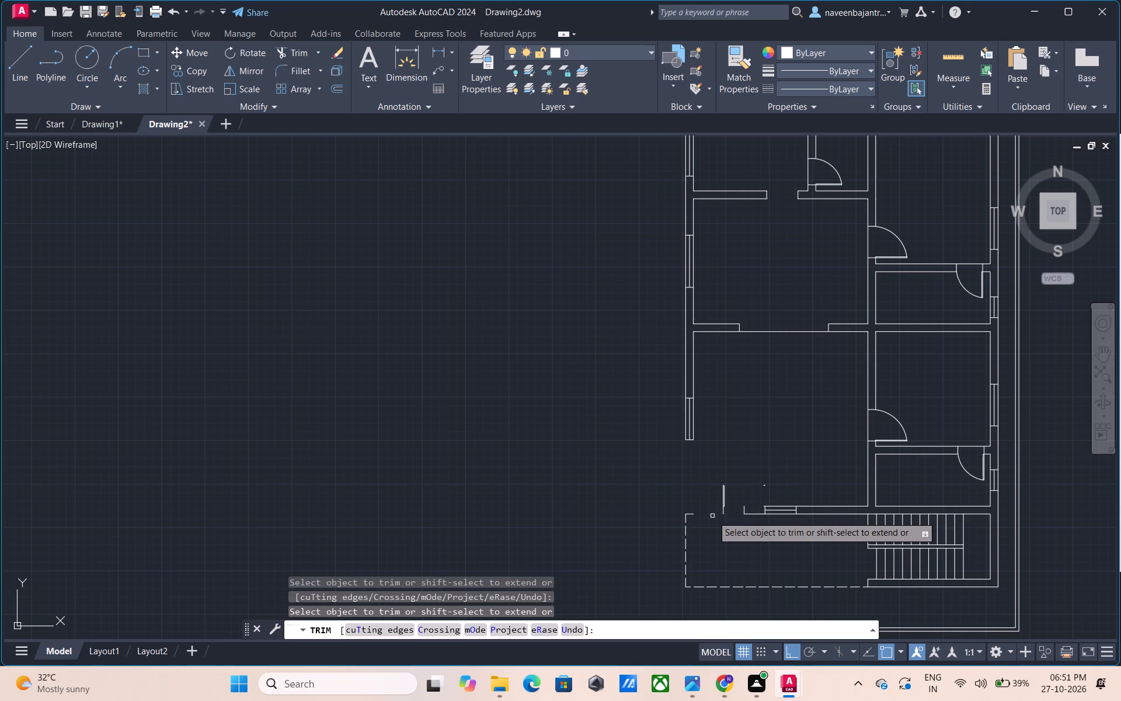
drag(712, 516, 723, 495)
drag(723, 495, 722, 487)
click(722, 487)
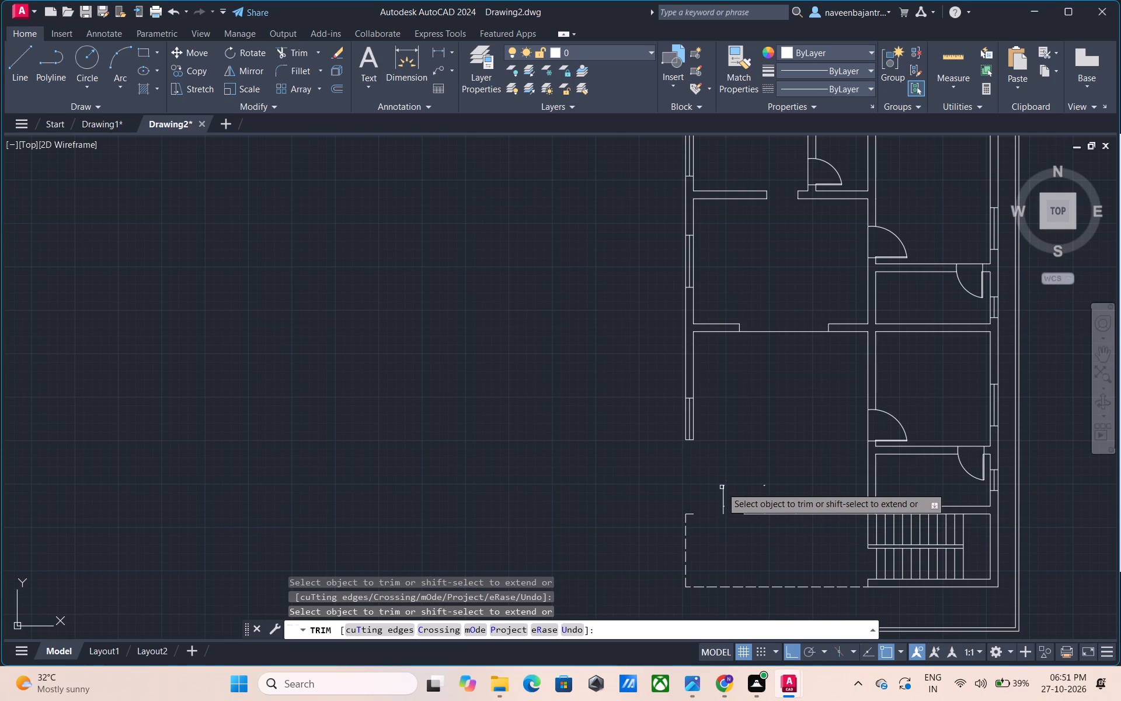
click(722, 491)
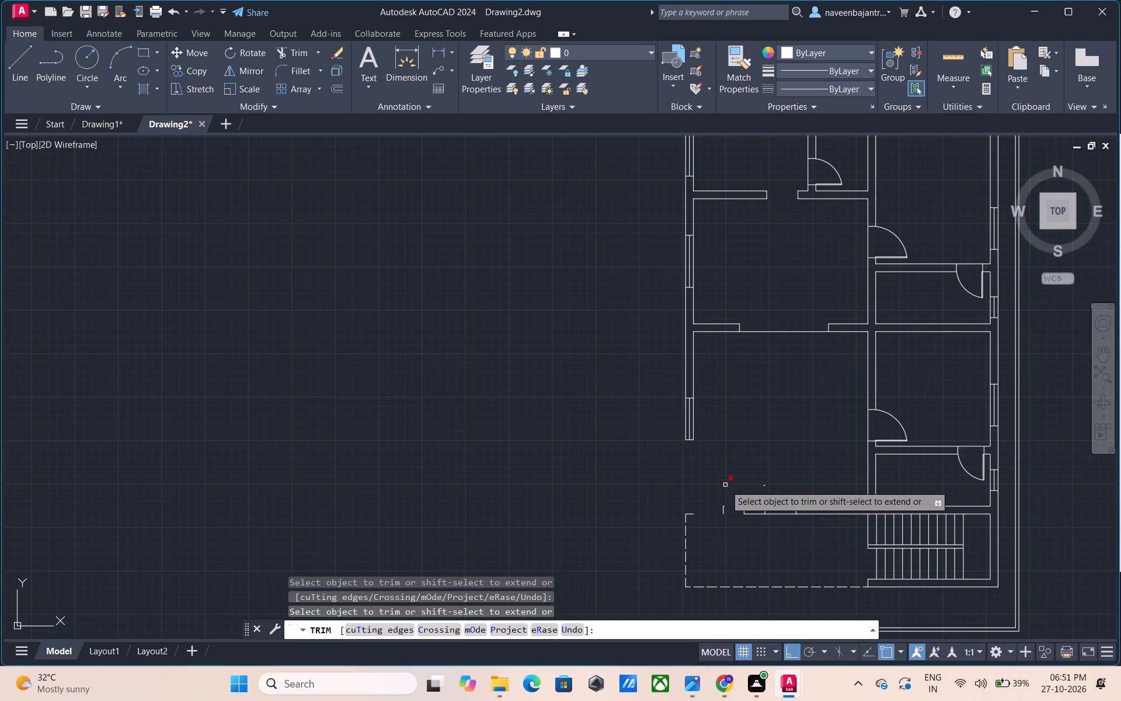
drag(724, 487, 723, 506)
click(723, 506)
drag(764, 487, 724, 506)
drag(724, 506, 763, 481)
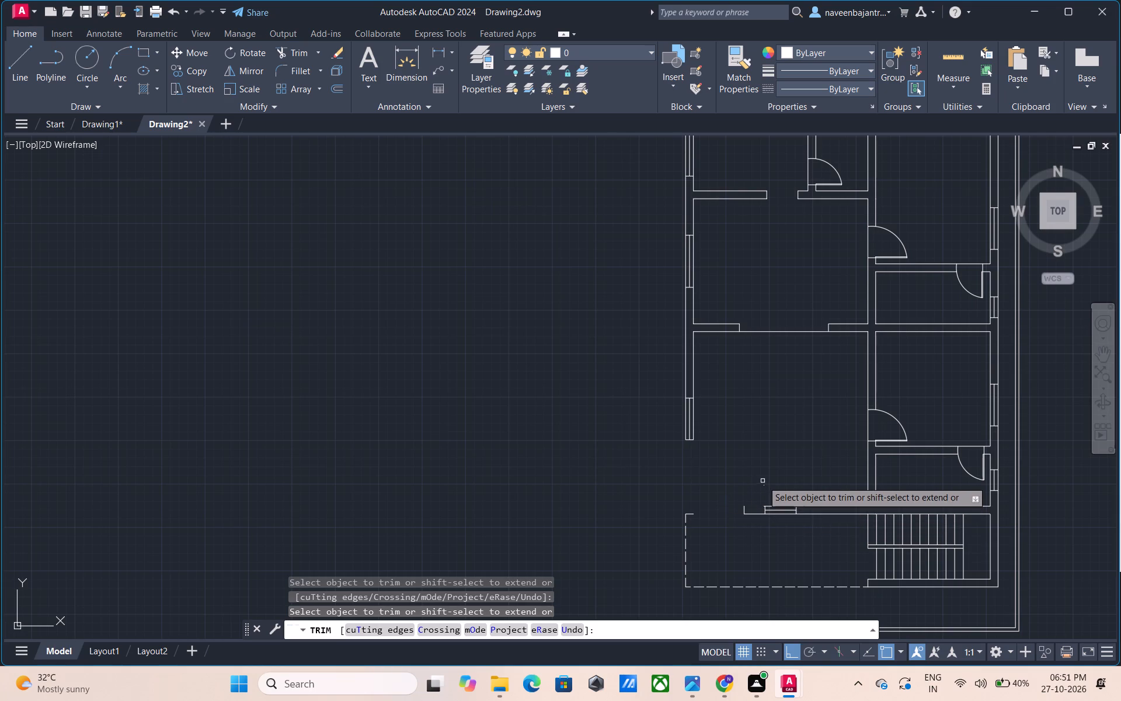
drag(763, 481, 763, 484)
click(763, 484)
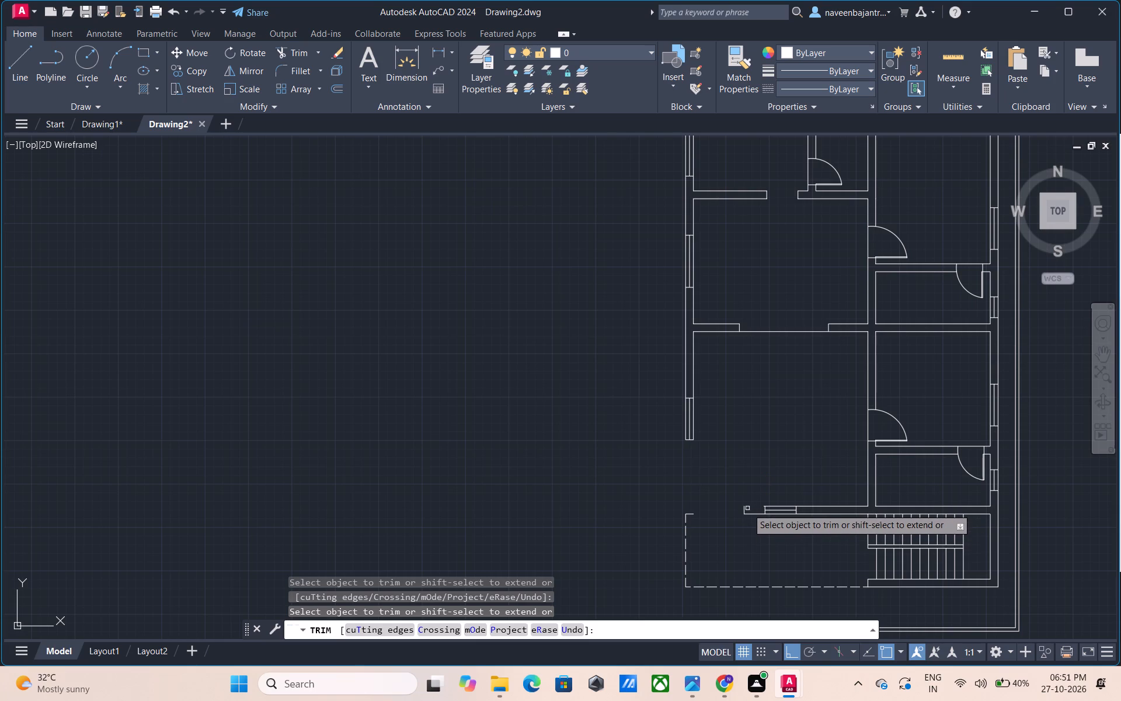
drag(745, 509, 752, 516)
drag(752, 516, 771, 507)
Trim away the front wall's window beside the double door, plus the wall lines east of it up to the central wall.
click(771, 507)
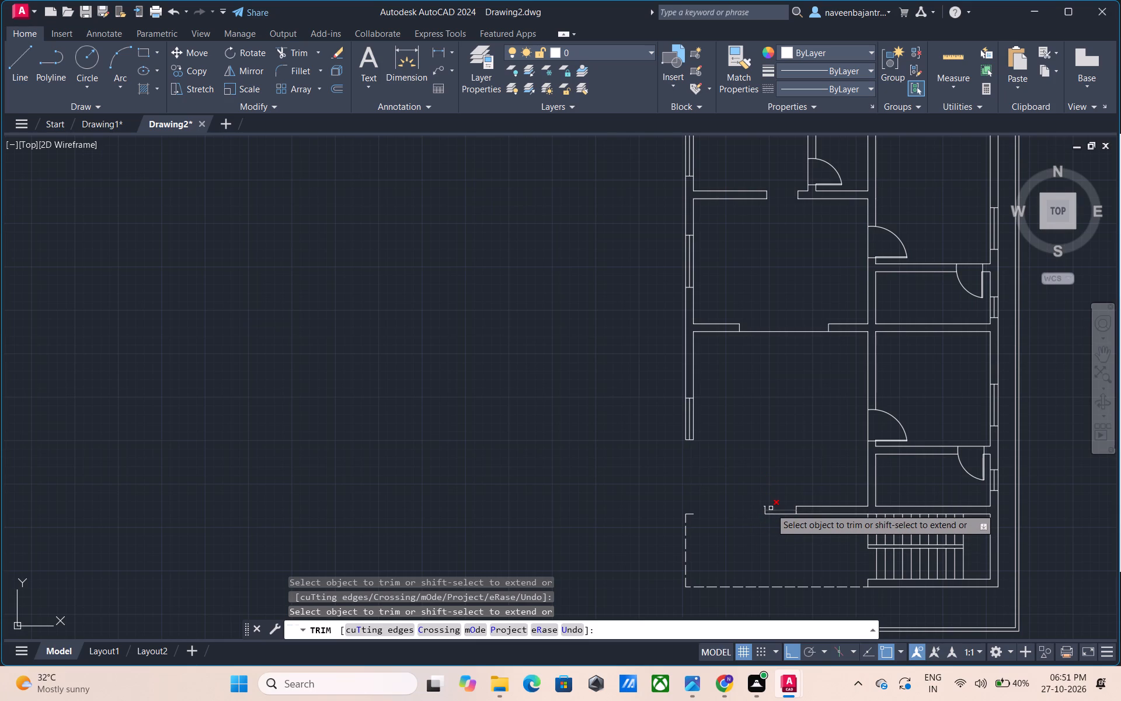
drag(771, 509, 772, 514)
drag(772, 514, 764, 506)
drag(764, 506, 813, 513)
drag(813, 513, 807, 498)
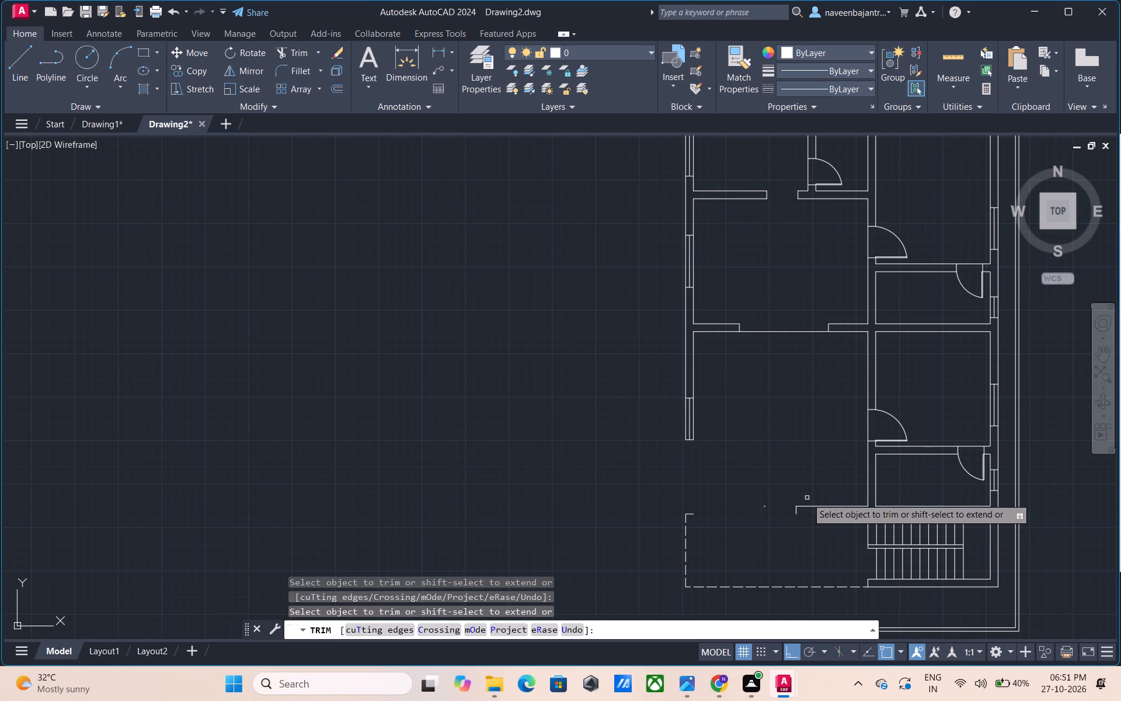
drag(807, 498, 811, 506)
drag(811, 506, 799, 512)
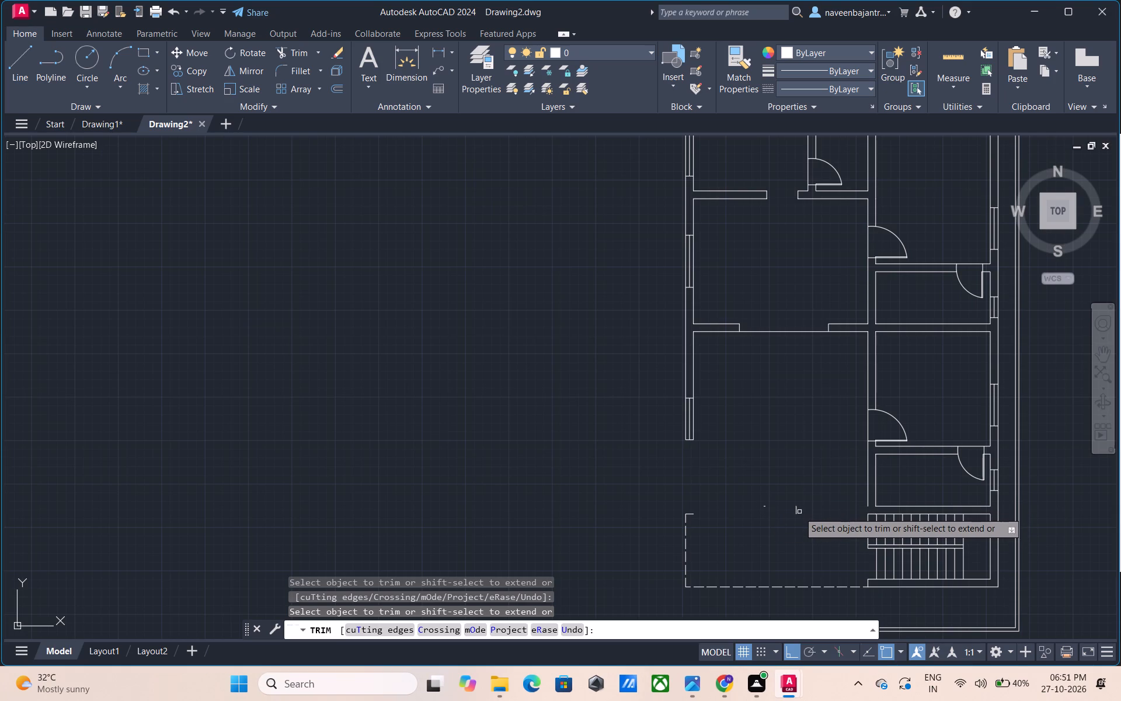
drag(799, 512, 796, 511)
drag(796, 511, 767, 504)
drag(767, 505, 737, 530)
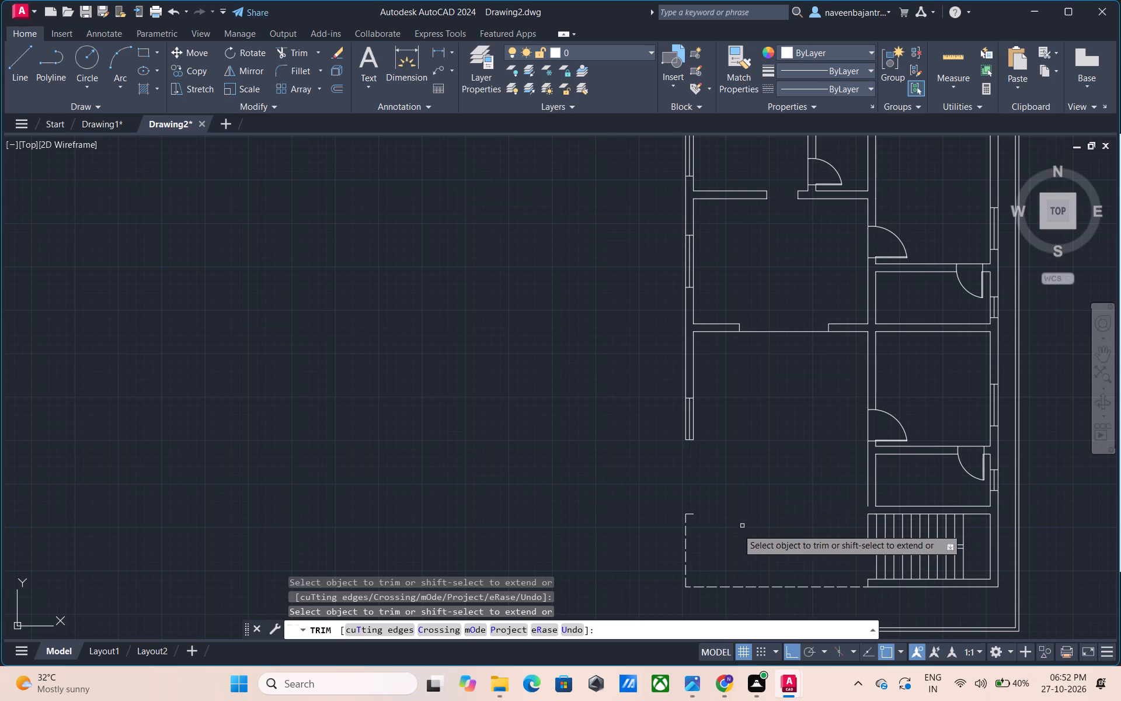
Trim away the porch's dashed outline and the short wall line stub at its northwest corner.
drag(737, 530, 686, 529)
drag(686, 529, 701, 585)
drag(701, 585, 683, 511)
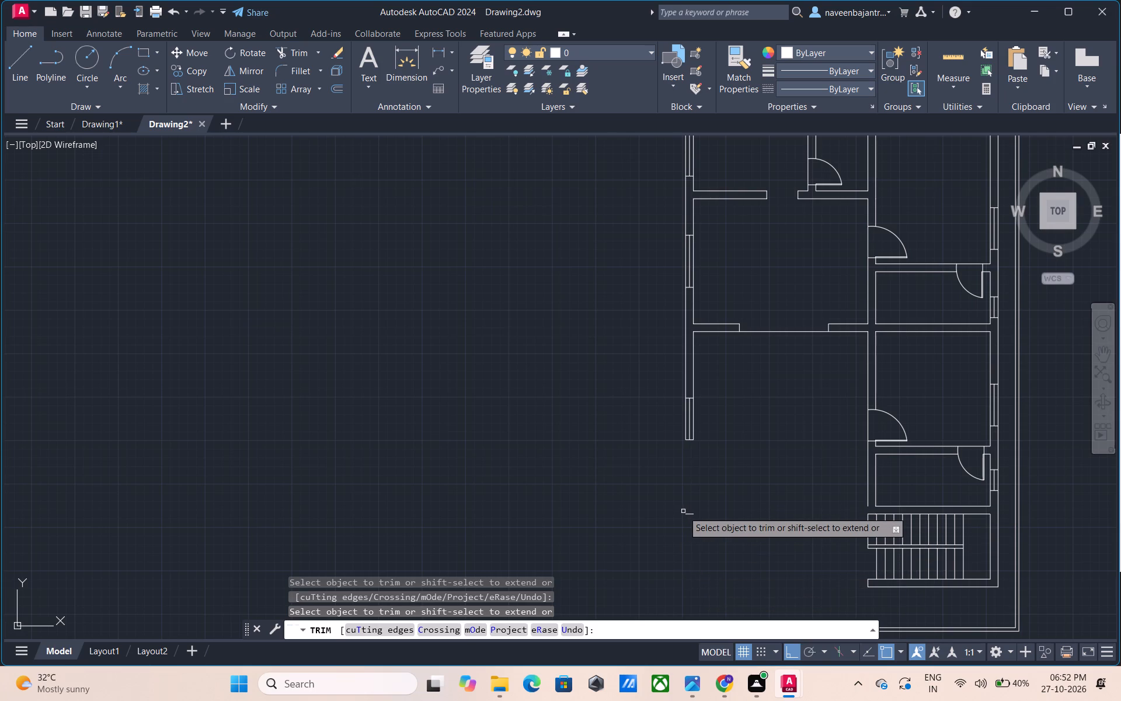
drag(683, 511, 688, 513)
drag(688, 513, 683, 428)
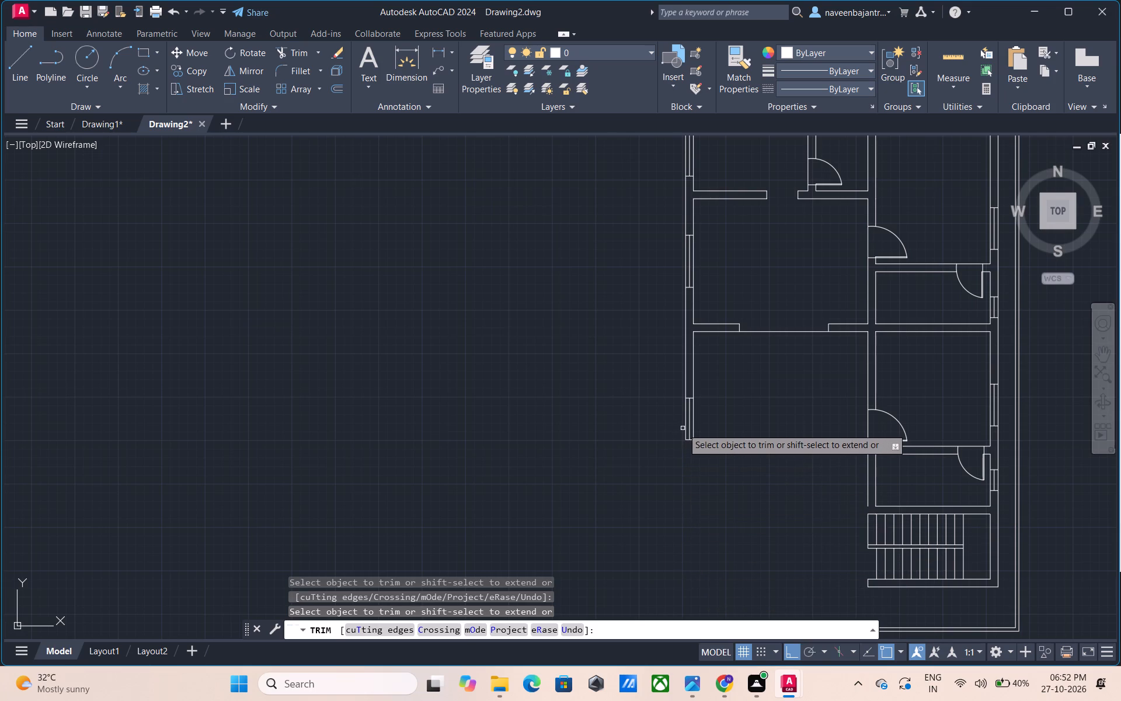
Trim away the west wall's southern window and the wall lines running north from it to the cross wall.
drag(683, 428, 684, 428)
drag(684, 428, 689, 422)
click(689, 422)
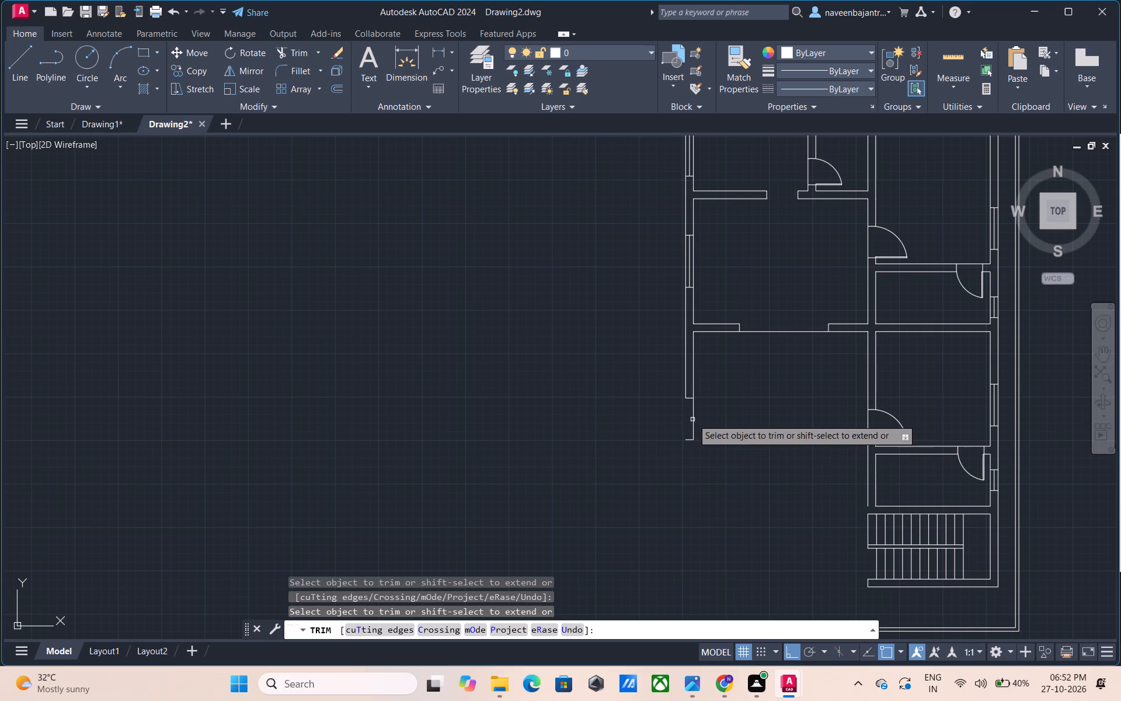
drag(694, 418, 692, 441)
click(692, 441)
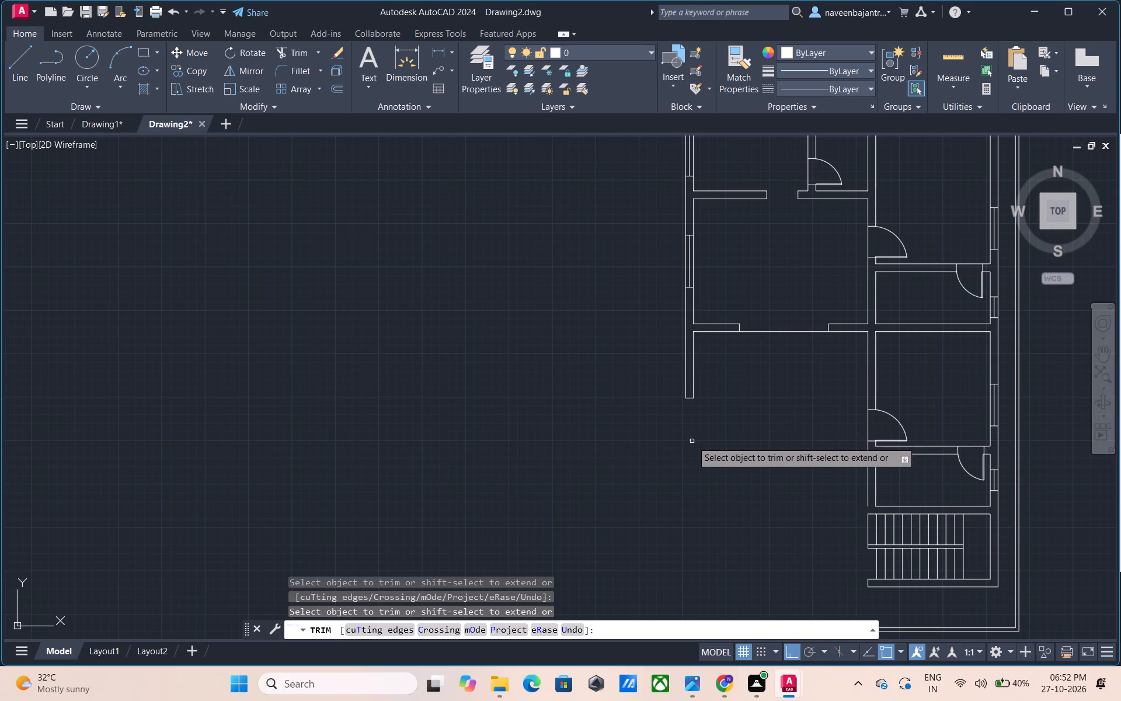
drag(684, 380, 692, 377)
drag(692, 377, 692, 400)
drag(692, 400, 688, 329)
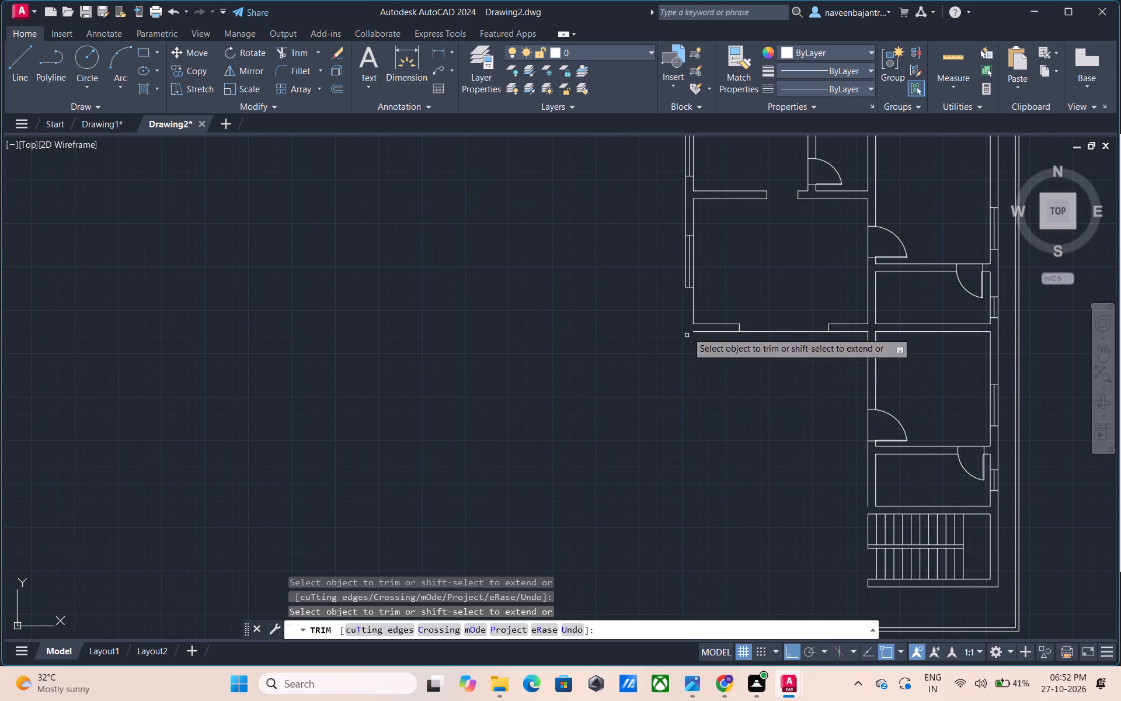
Trim away the cross wall north of the front room, including both stubs, the opening line and the adjoining inner west wall line.
drag(688, 329, 695, 330)
drag(695, 330, 694, 314)
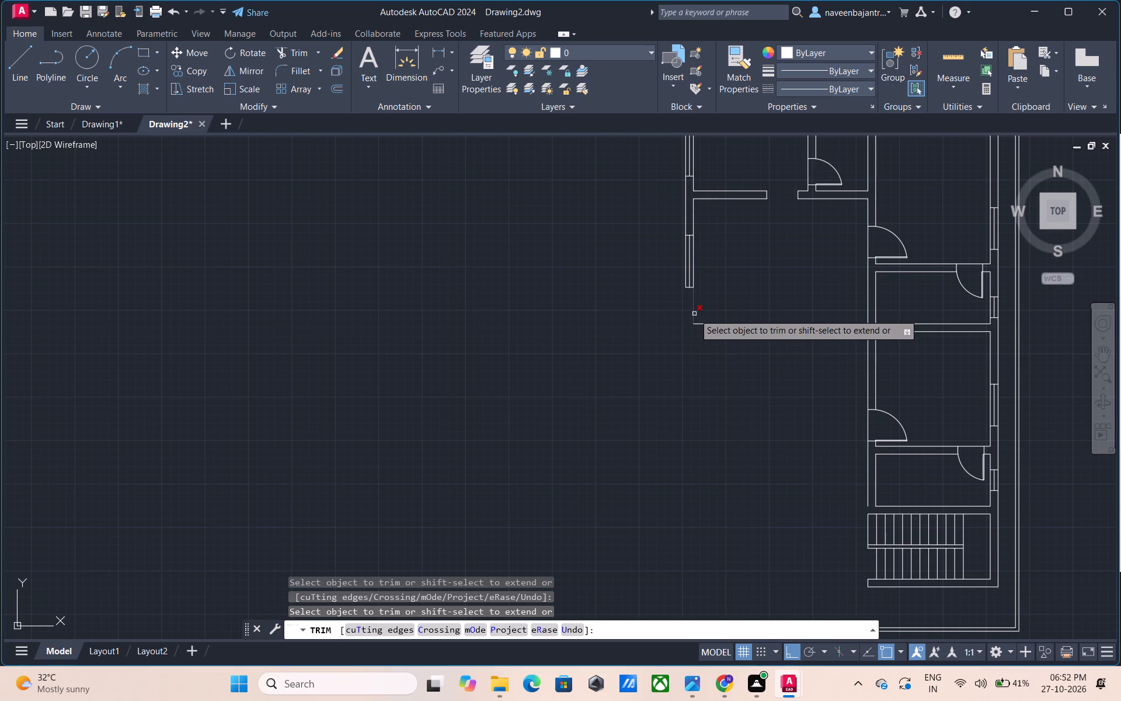
drag(694, 314, 694, 313)
drag(694, 313, 705, 324)
drag(705, 324, 741, 328)
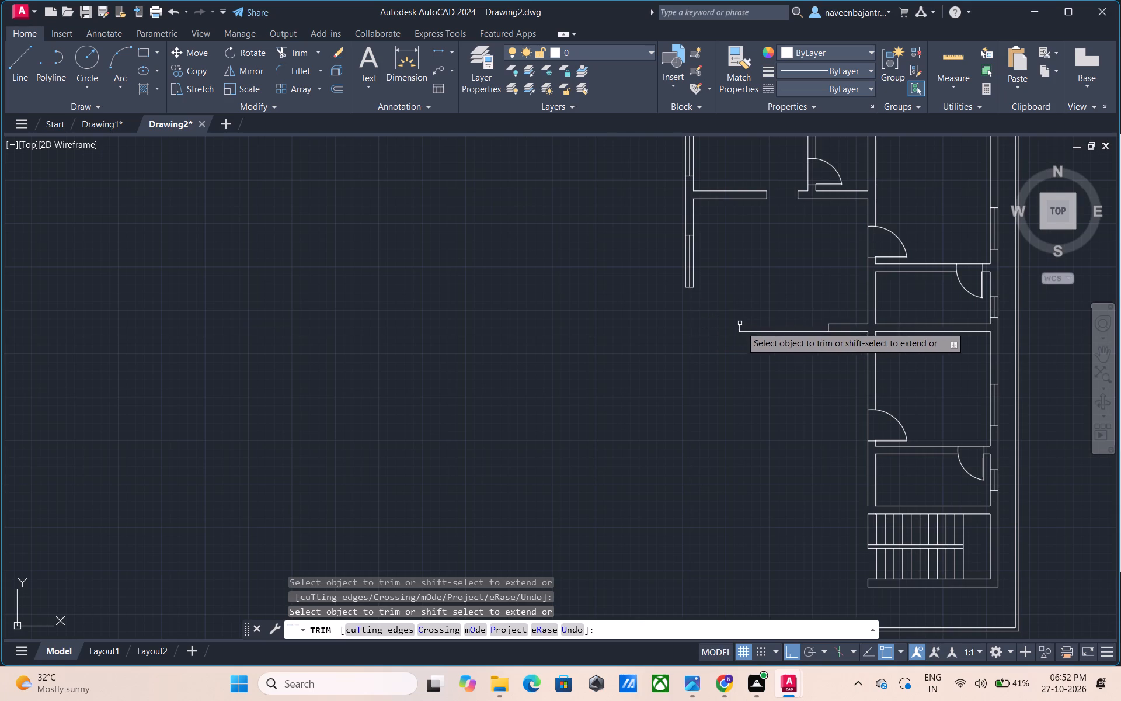
drag(741, 328, 744, 332)
click(744, 332)
click(740, 328)
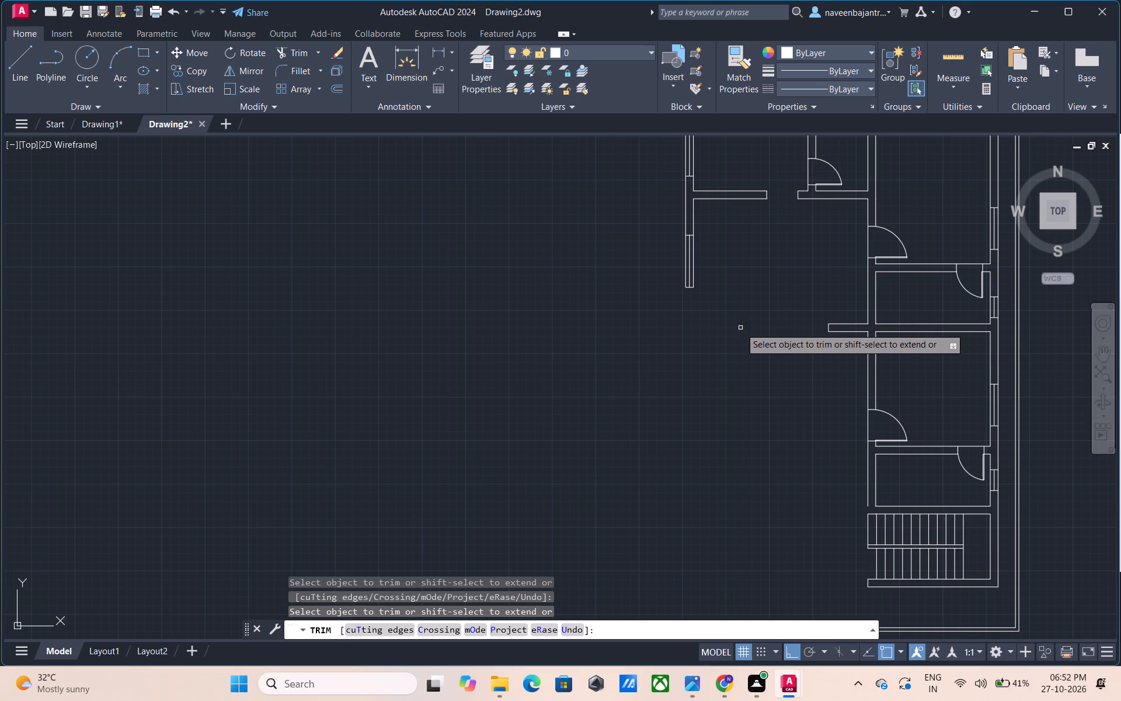
click(833, 325)
drag(829, 327, 833, 329)
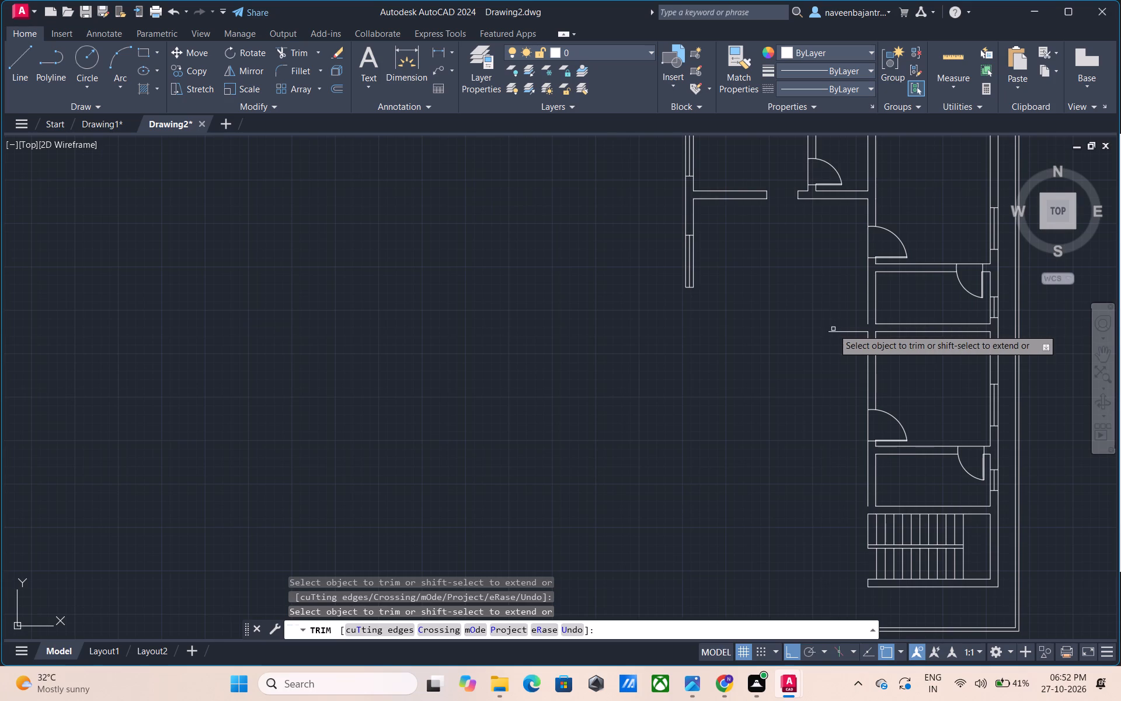
drag(833, 329, 835, 330)
drag(835, 330, 893, 306)
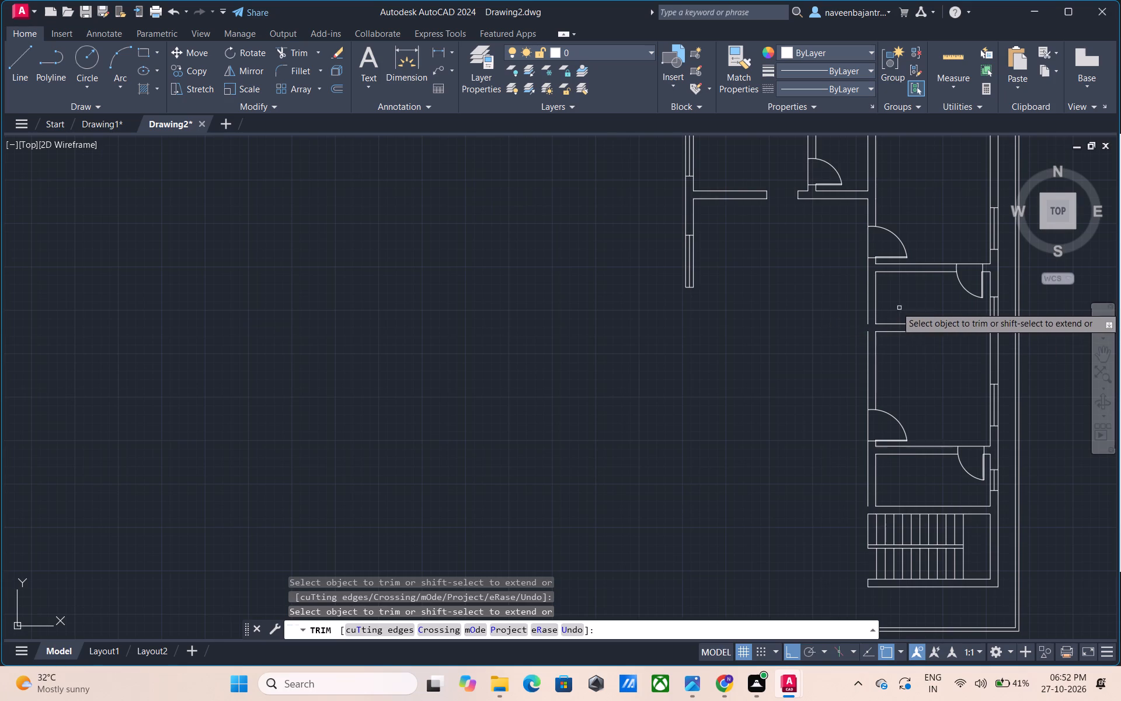
Trim the central wall lines between the removed cross wall and the northern door, along with that door's swing arc.
drag(893, 306, 877, 305)
drag(877, 305, 866, 296)
drag(866, 296, 868, 258)
click(868, 258)
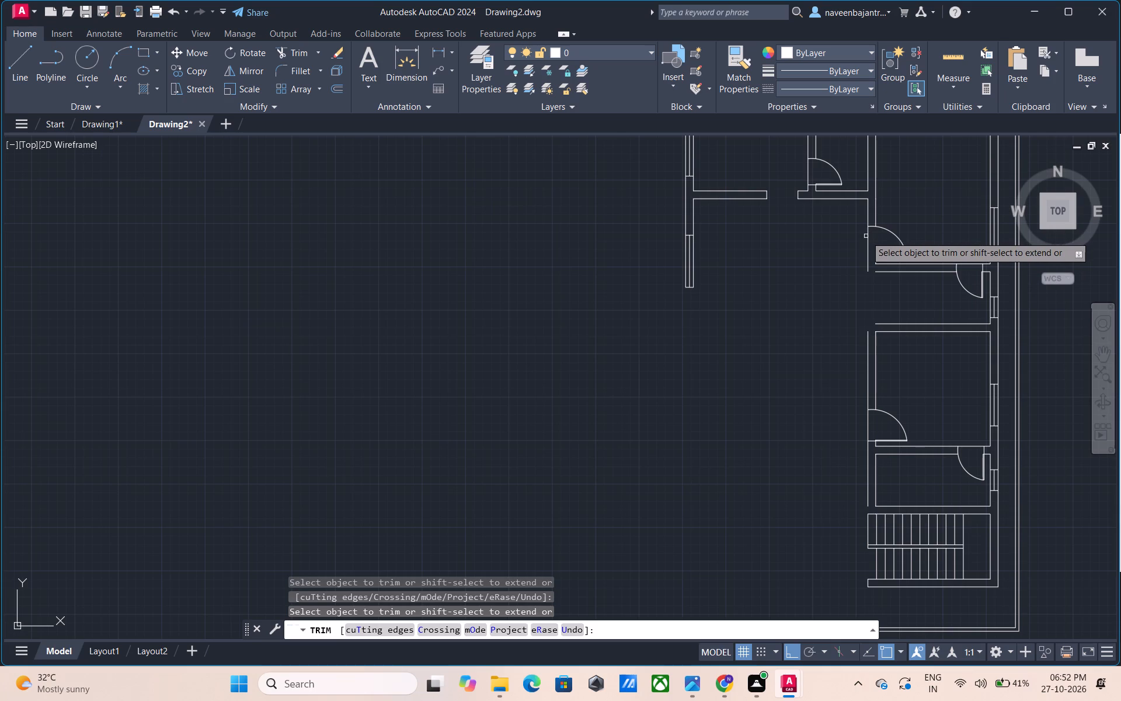
drag(866, 236, 905, 237)
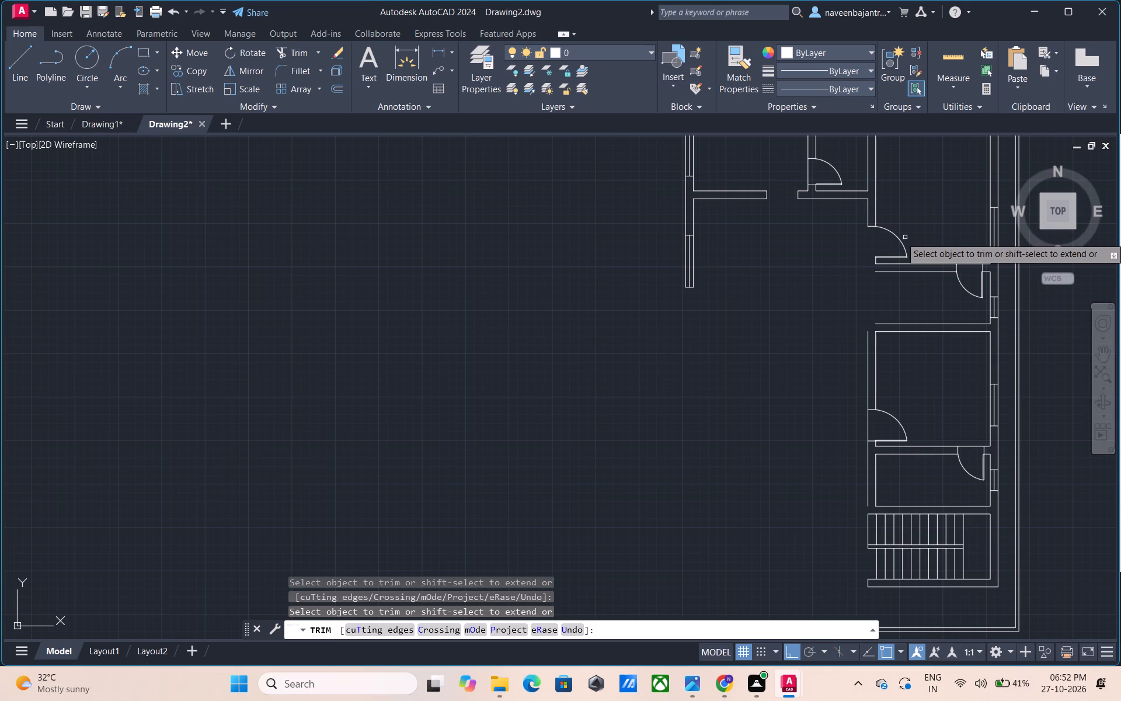
drag(905, 237, 900, 237)
click(900, 237)
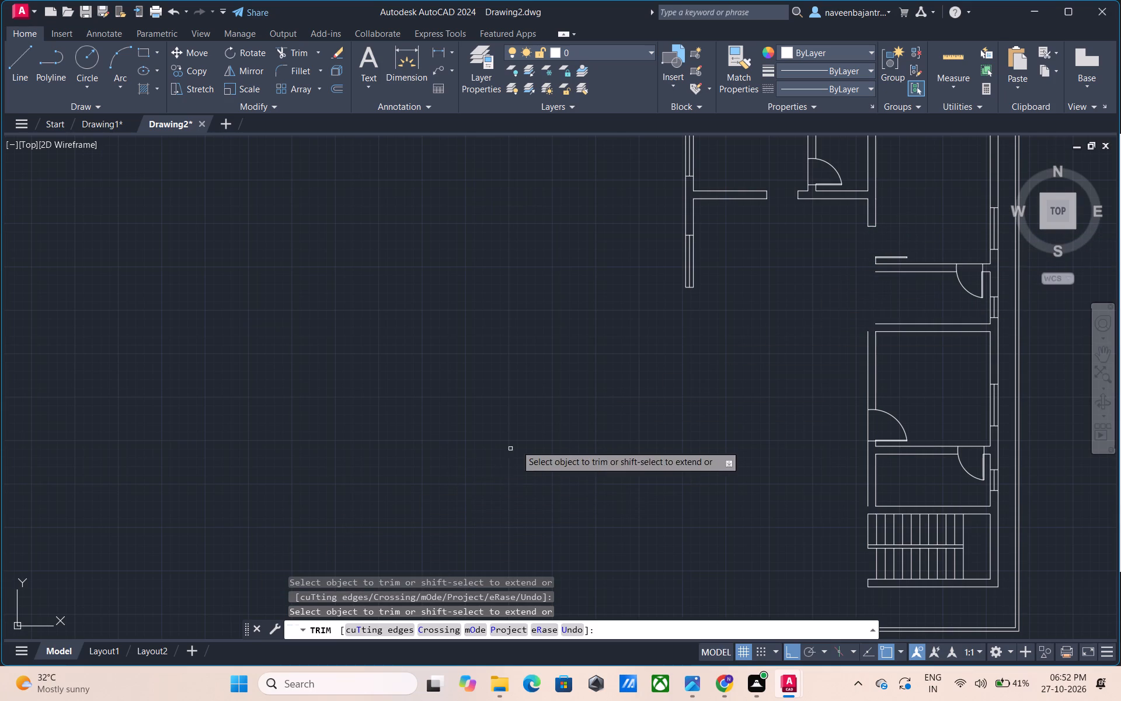
Trim away the west wall's window south of the northwest room's cross wall, including its end line.
middle_drag(526, 445, 407, 522)
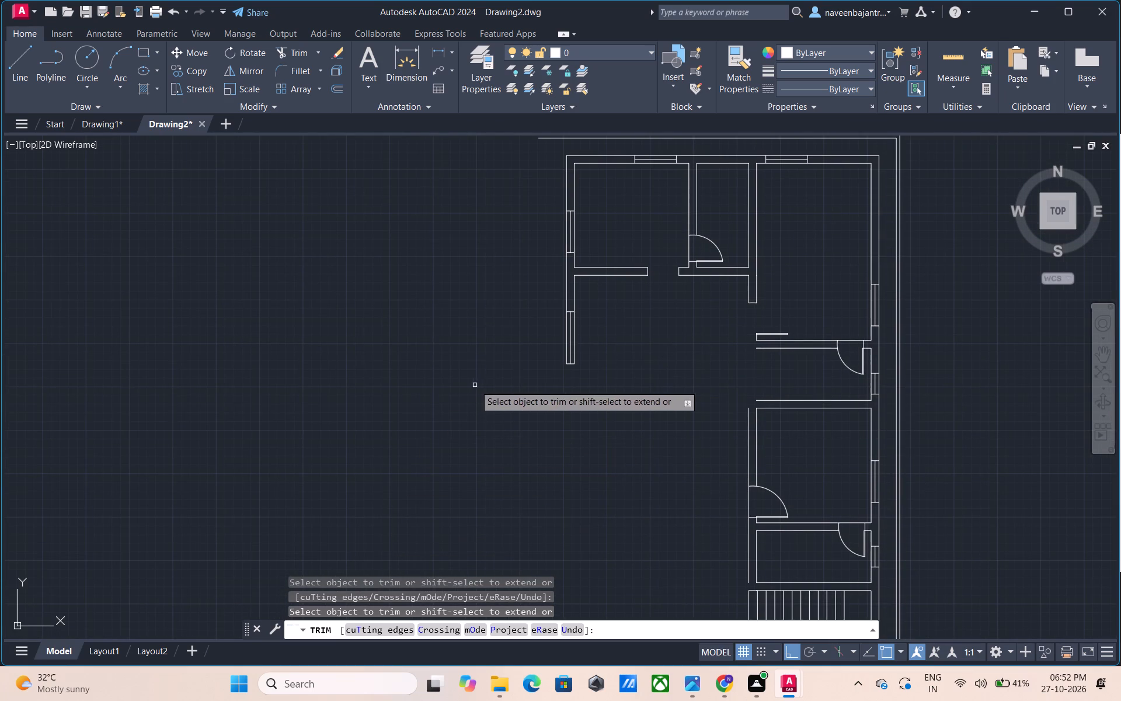
click(570, 352)
click(572, 350)
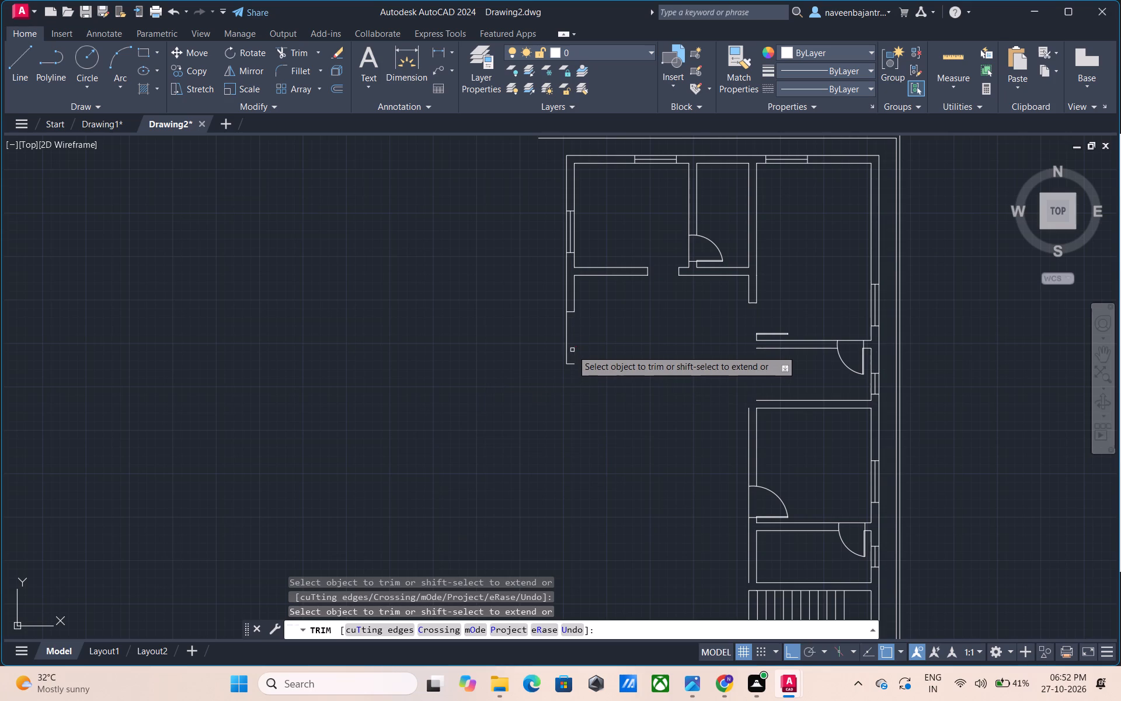
click(568, 350)
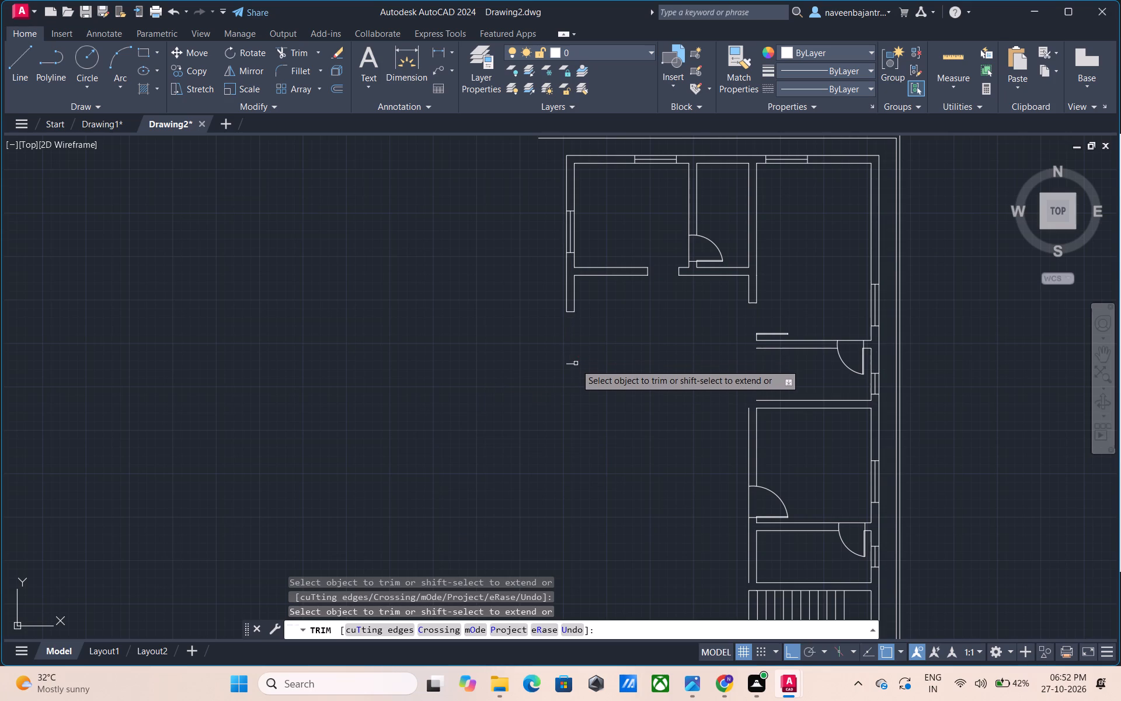
click(576, 365)
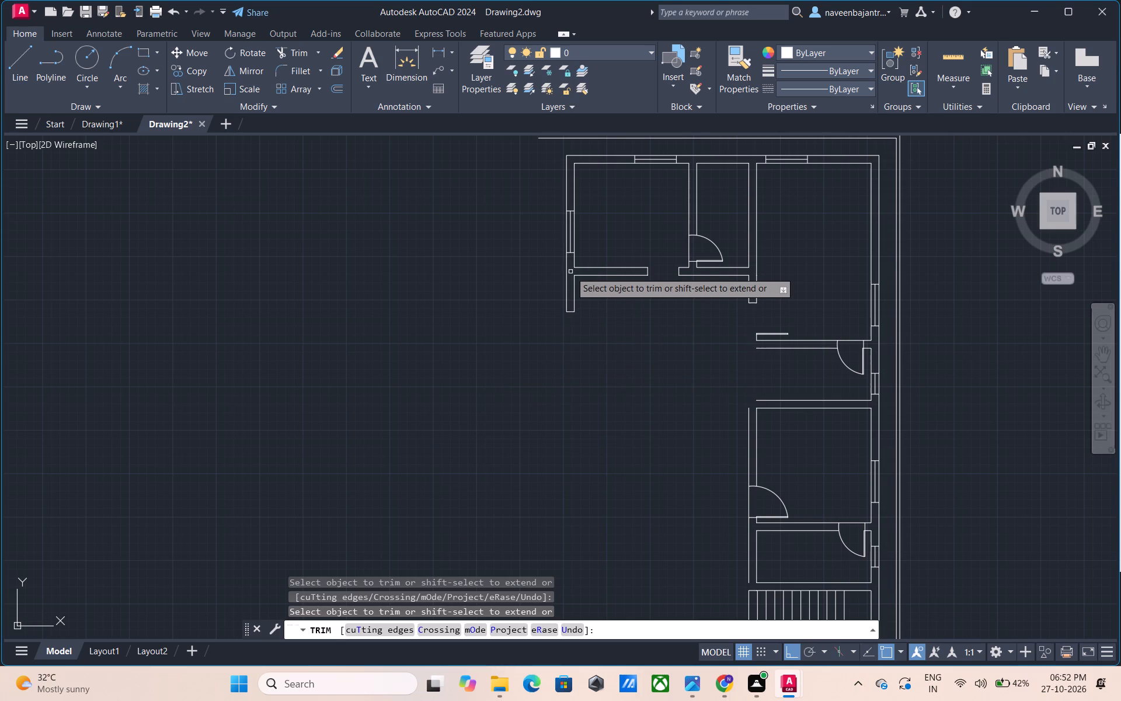
Trim away the cross wall stub running east from the west wall and the short wall segment south of it.
click(566, 270)
click(587, 268)
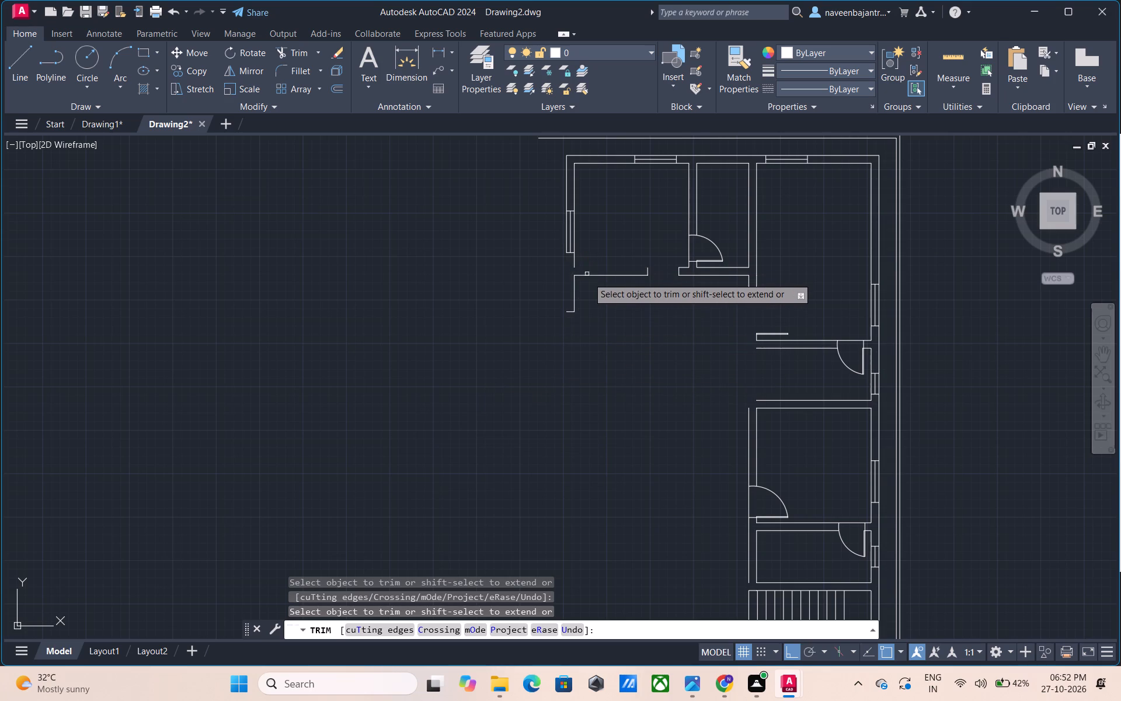
click(632, 276)
click(650, 277)
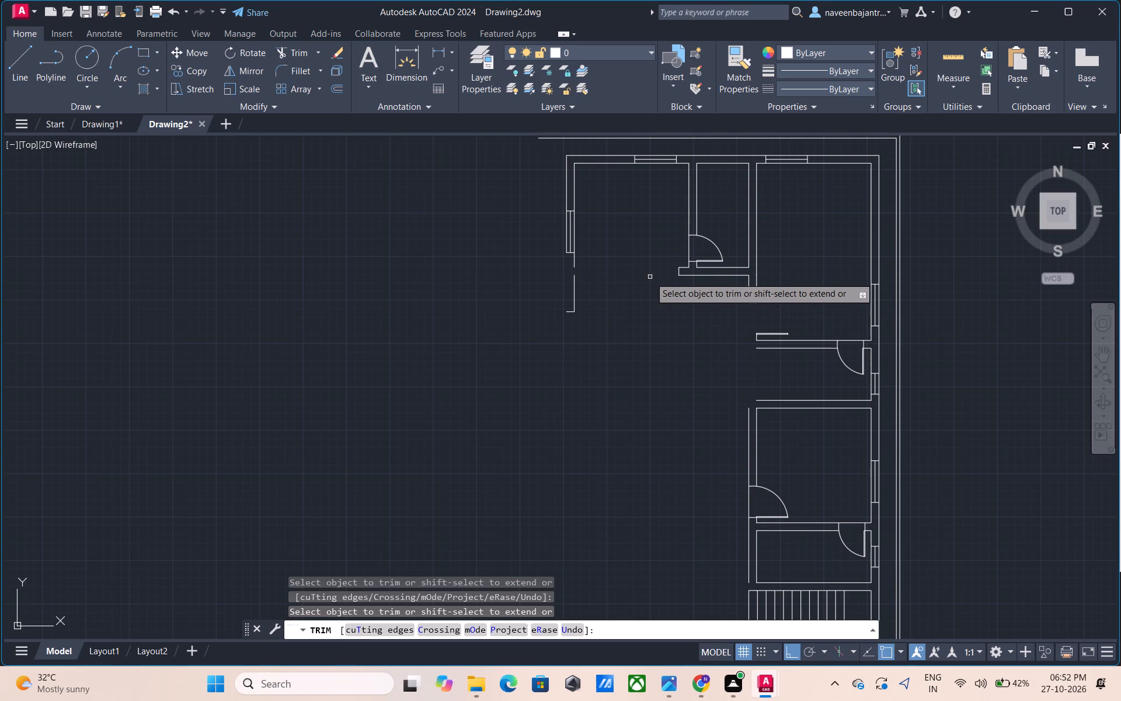
click(575, 293)
click(575, 311)
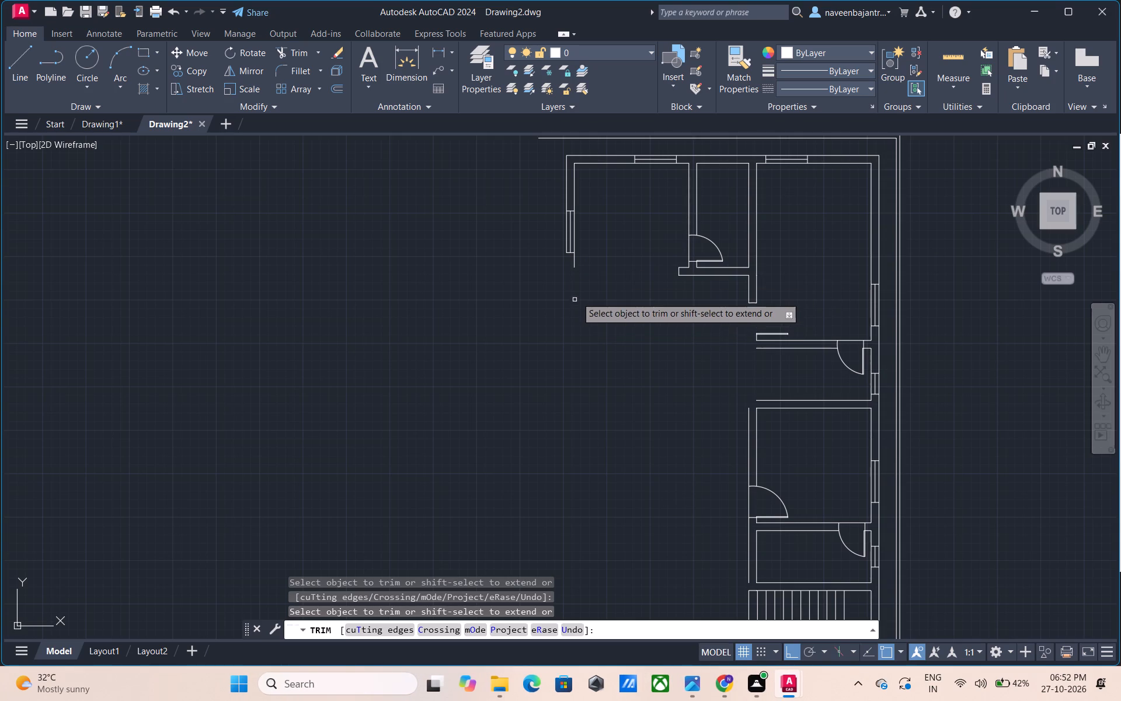
Trim away the northwest room's west window, its sill line and the inner wall line just south of it.
click(575, 261)
click(576, 243)
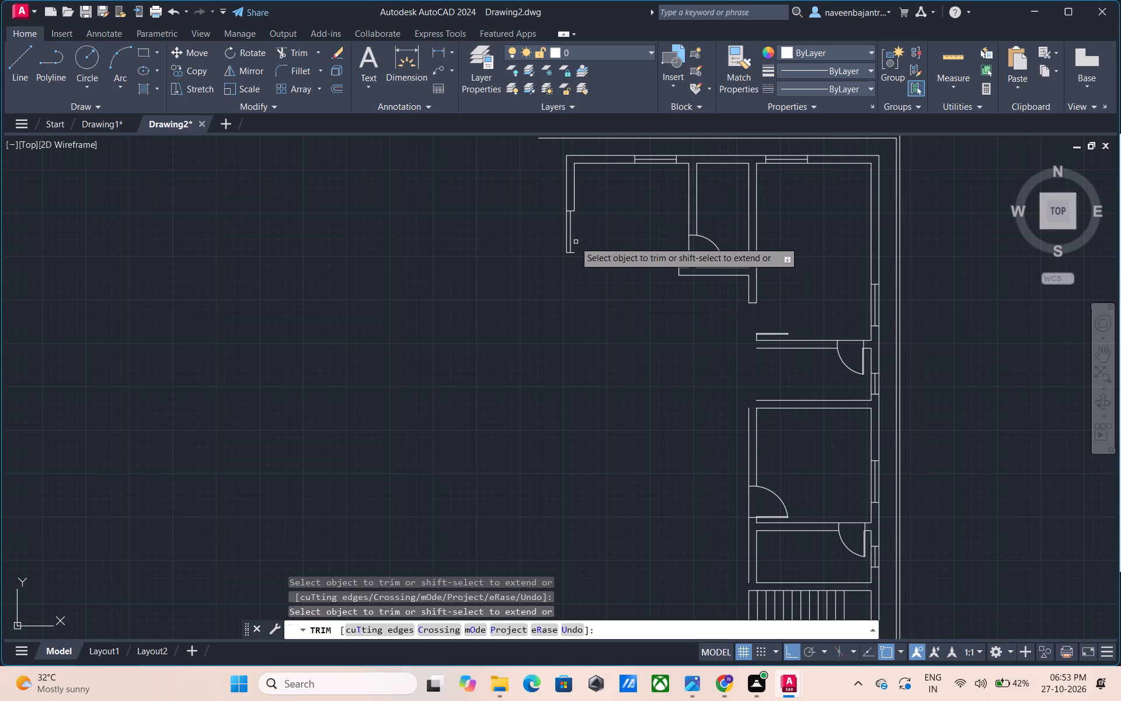
click(570, 240)
click(568, 239)
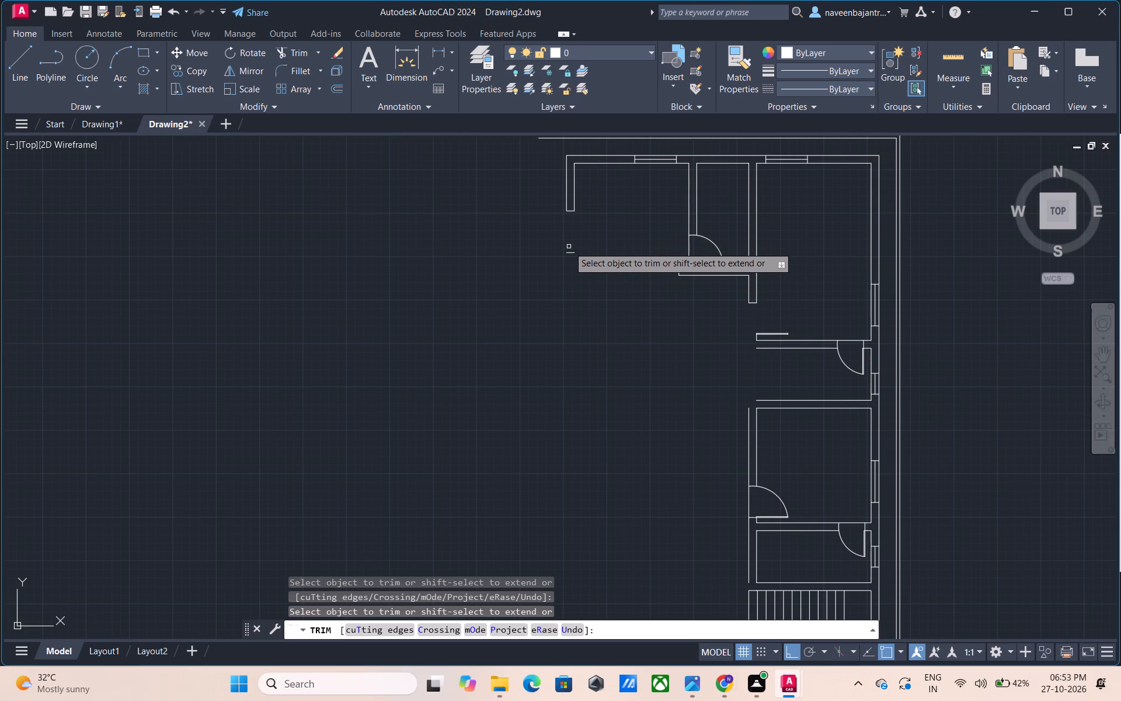
click(569, 253)
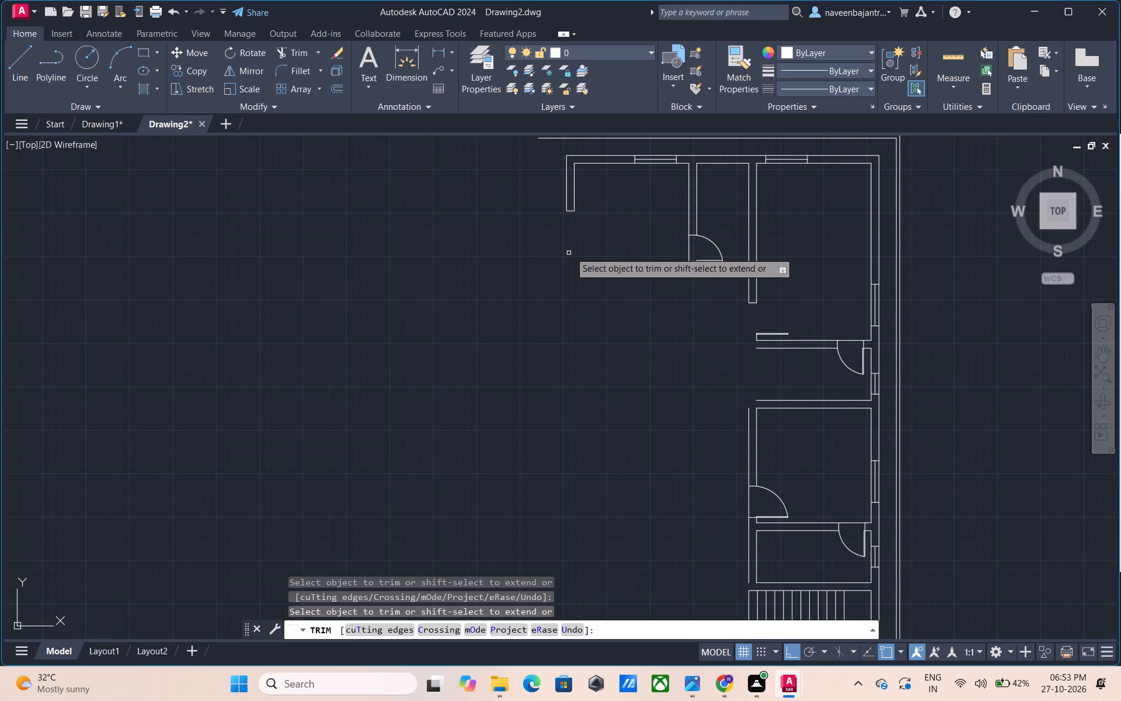
Trim away the northwest corner's remaining west wall lines and the north wall lines running east to the first window.
click(574, 207)
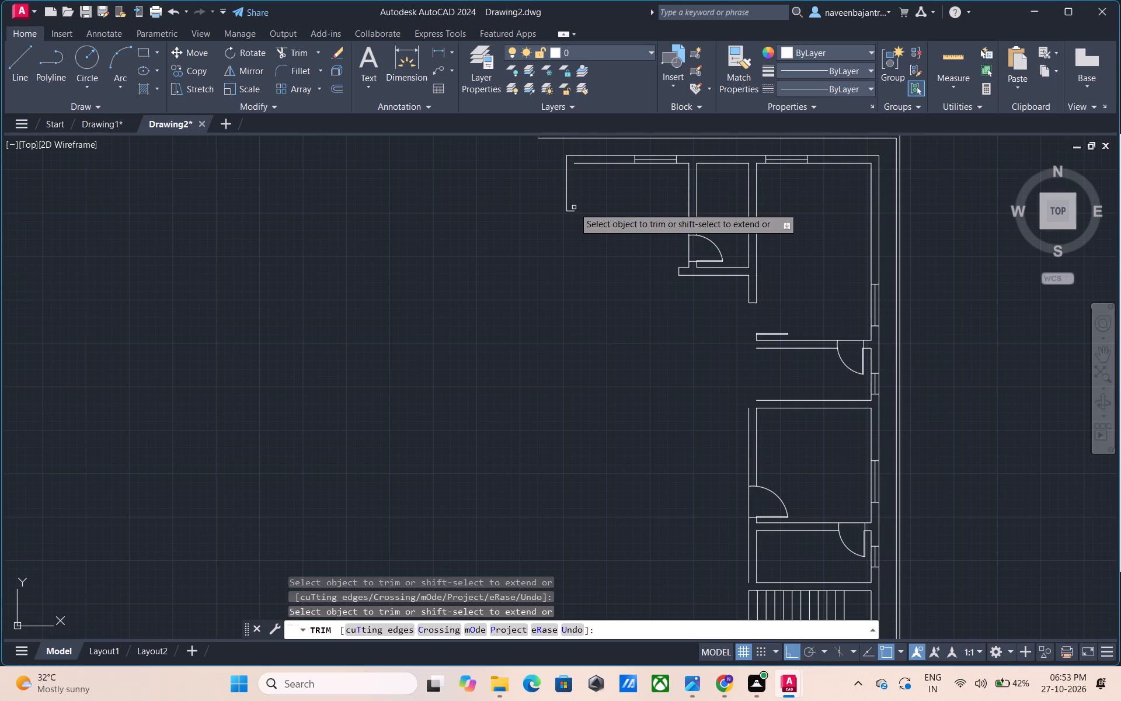
click(568, 175)
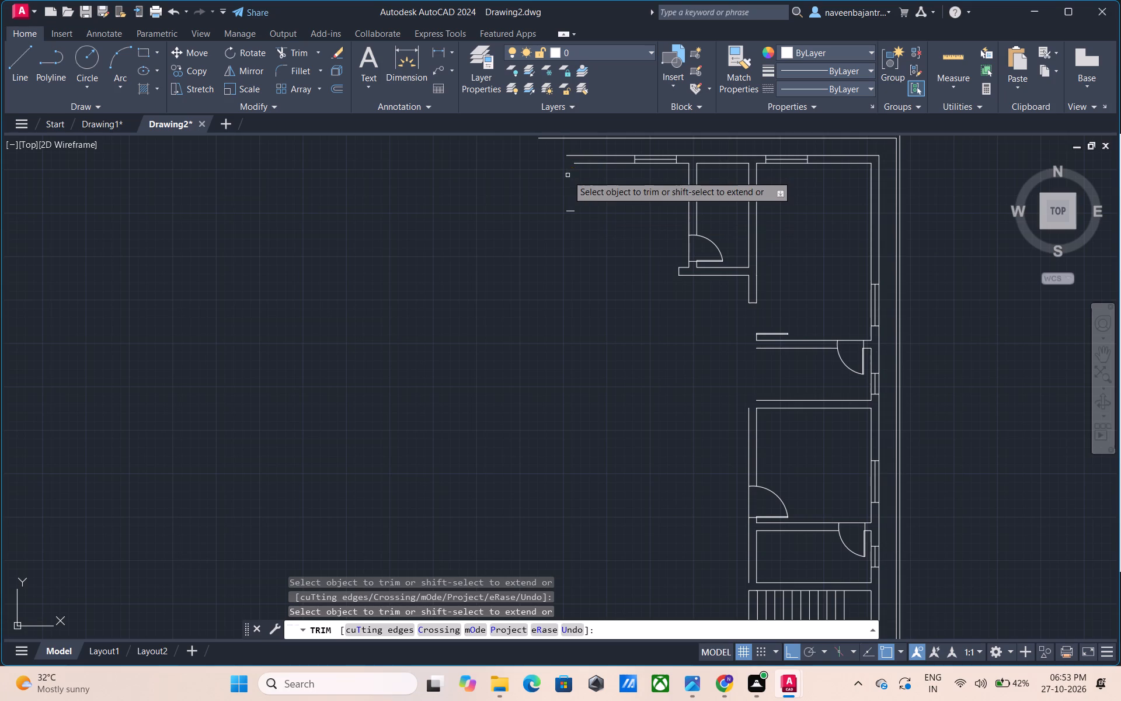
click(589, 165)
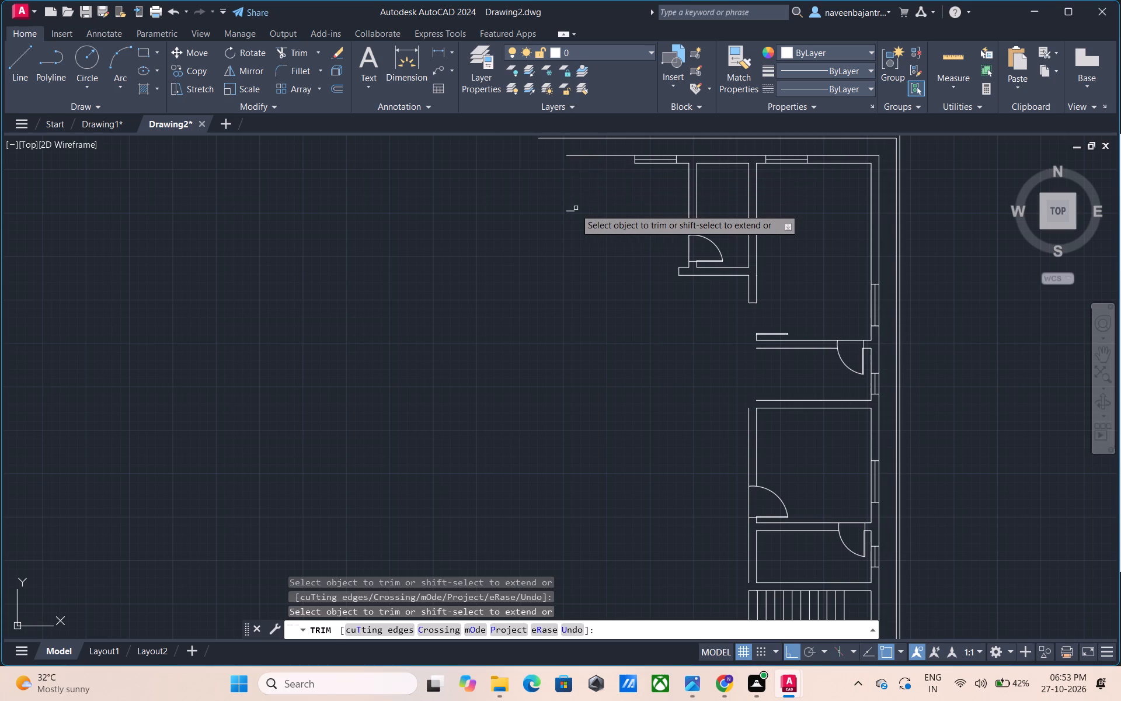
click(572, 211)
click(622, 157)
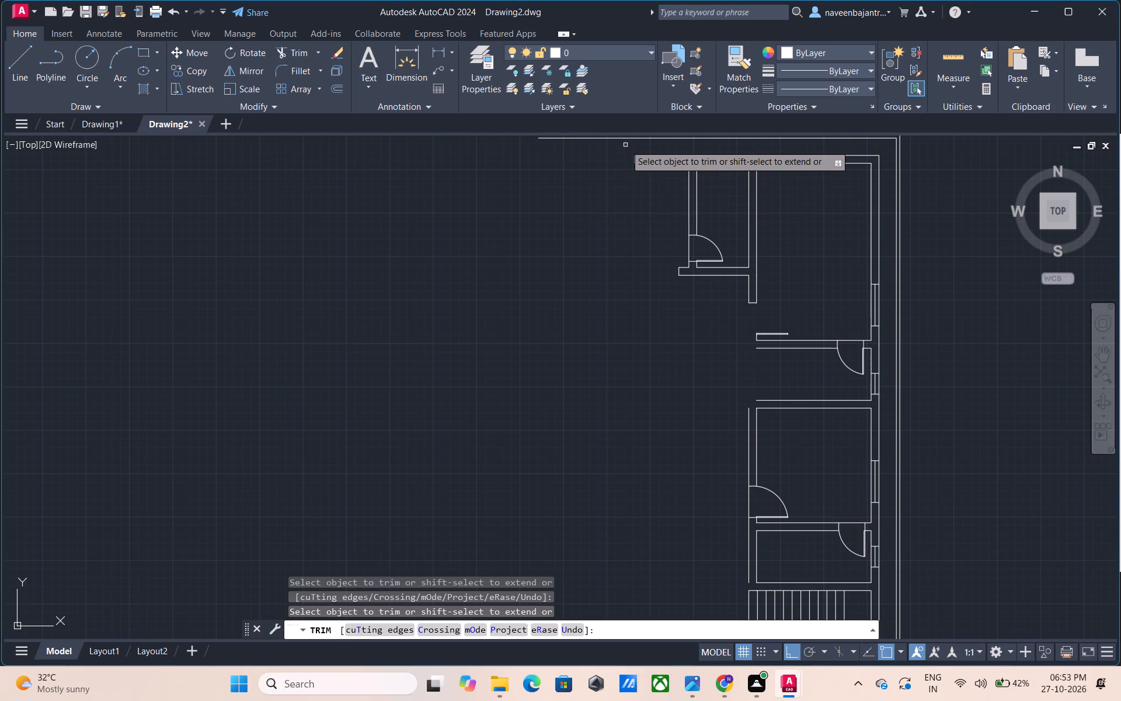
Trim away the remaining double boundary lines along the north, east and south sides of the plan.
click(635, 137)
scroll(651, 161, down, 2)
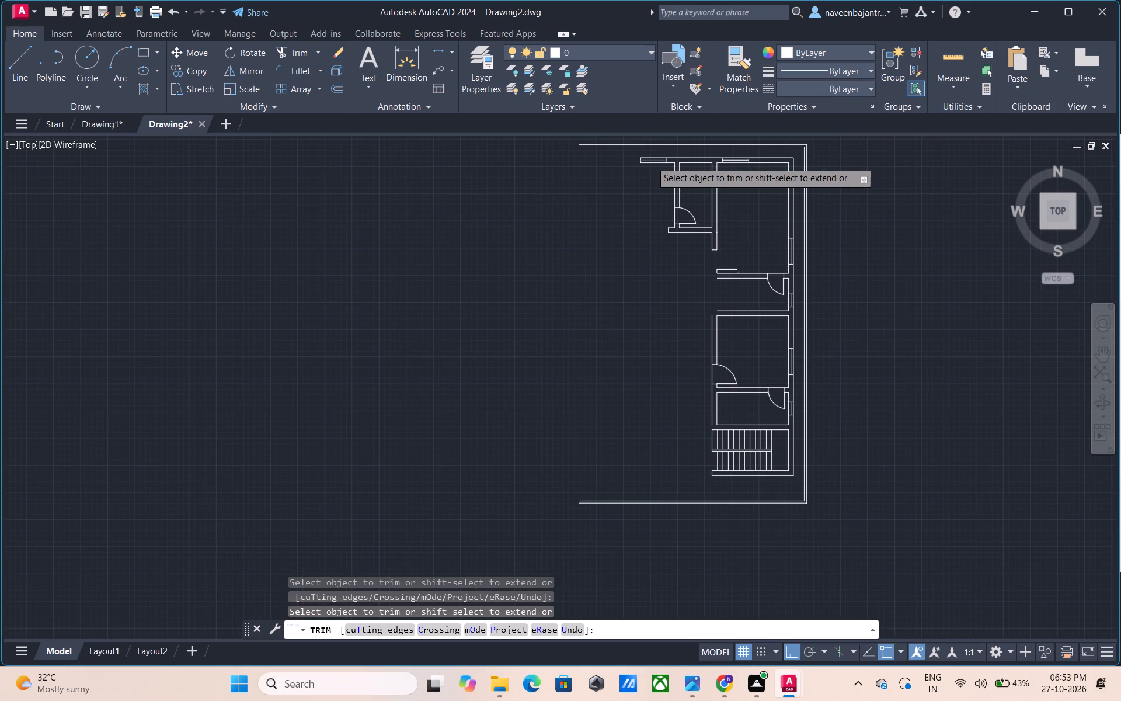
click(685, 150)
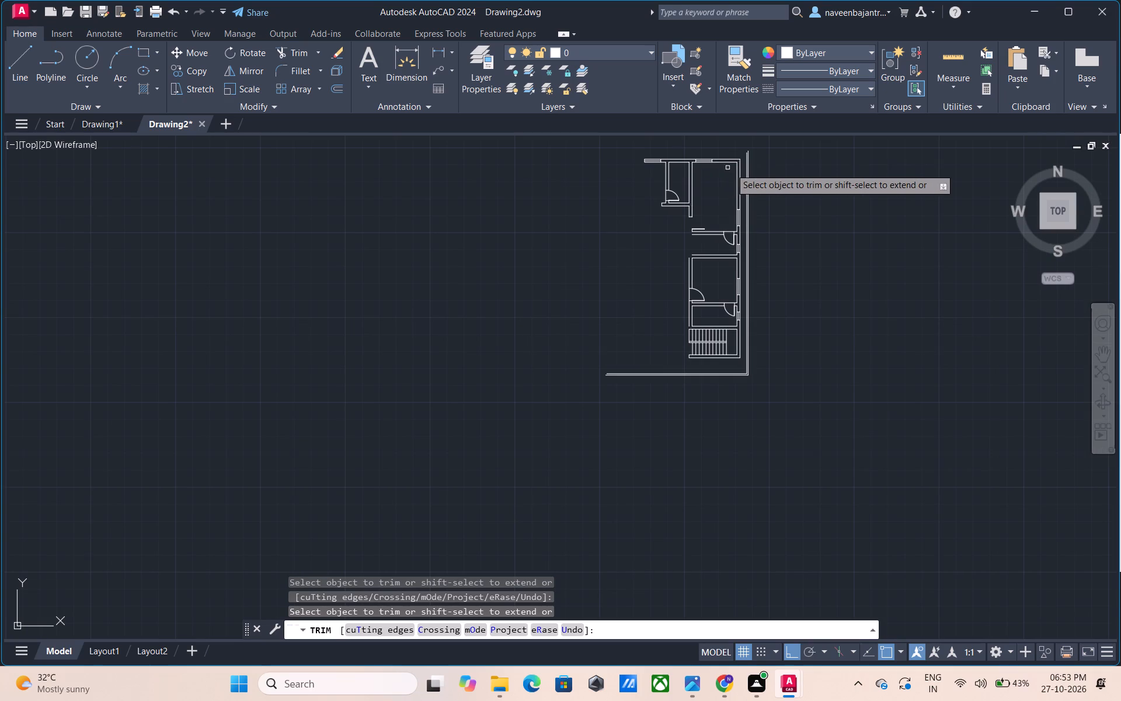
click(746, 169)
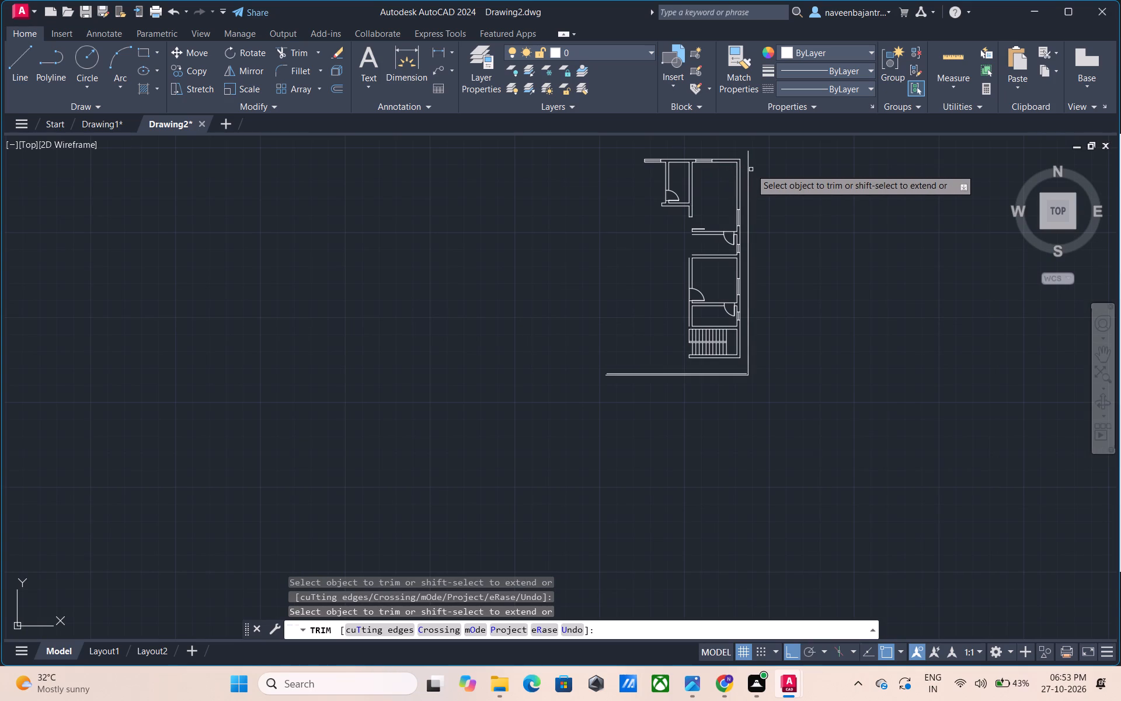
click(750, 168)
click(698, 373)
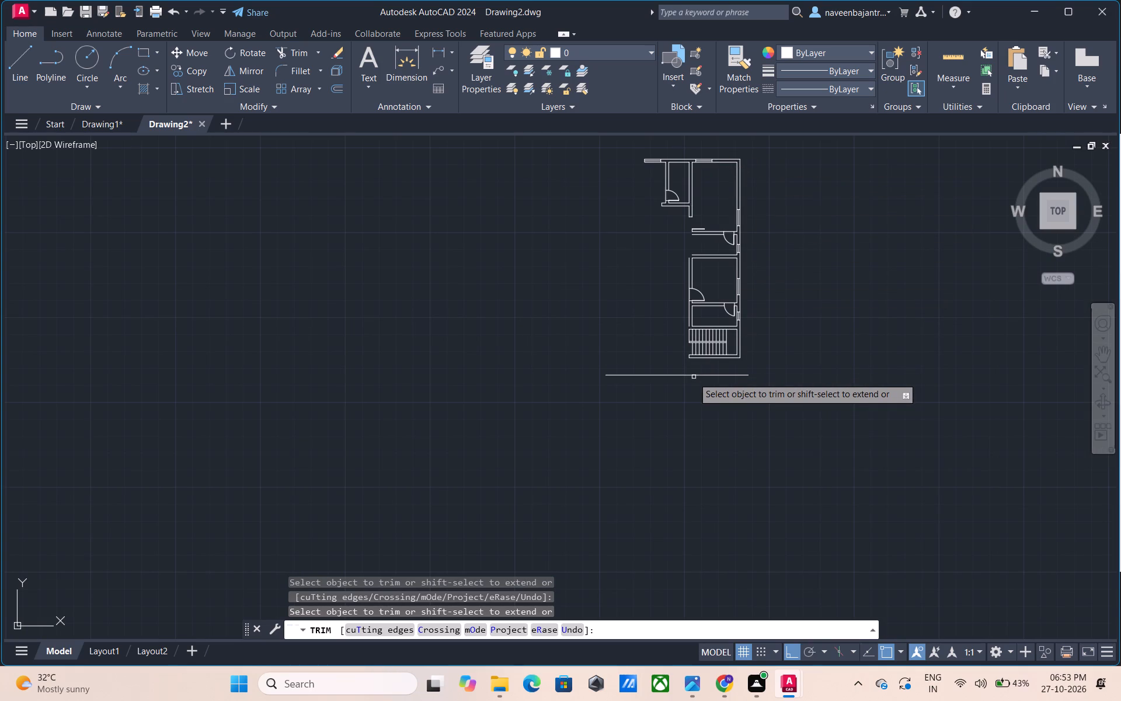
click(692, 375)
Trim away the outer south wall line below the staircase.
click(708, 359)
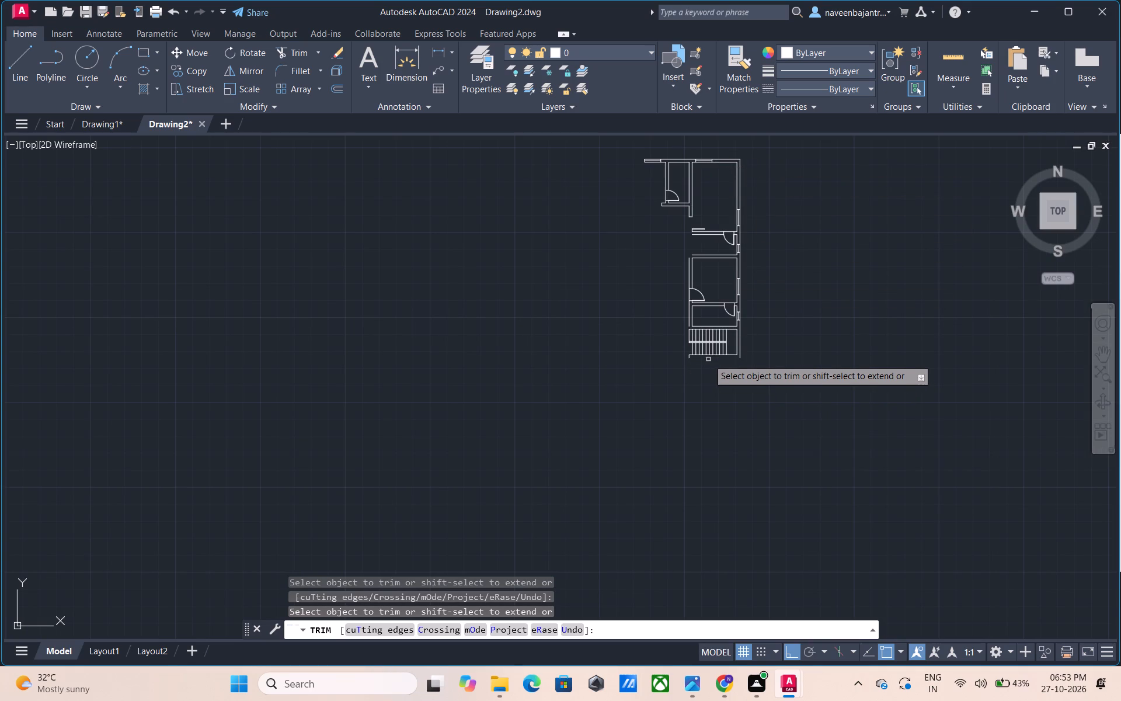
Trim away the treads of the staircase's northern flight, along with adjoining pieces of the wall lines north of it.
click(713, 354)
click(721, 348)
click(723, 347)
double_click(724, 341)
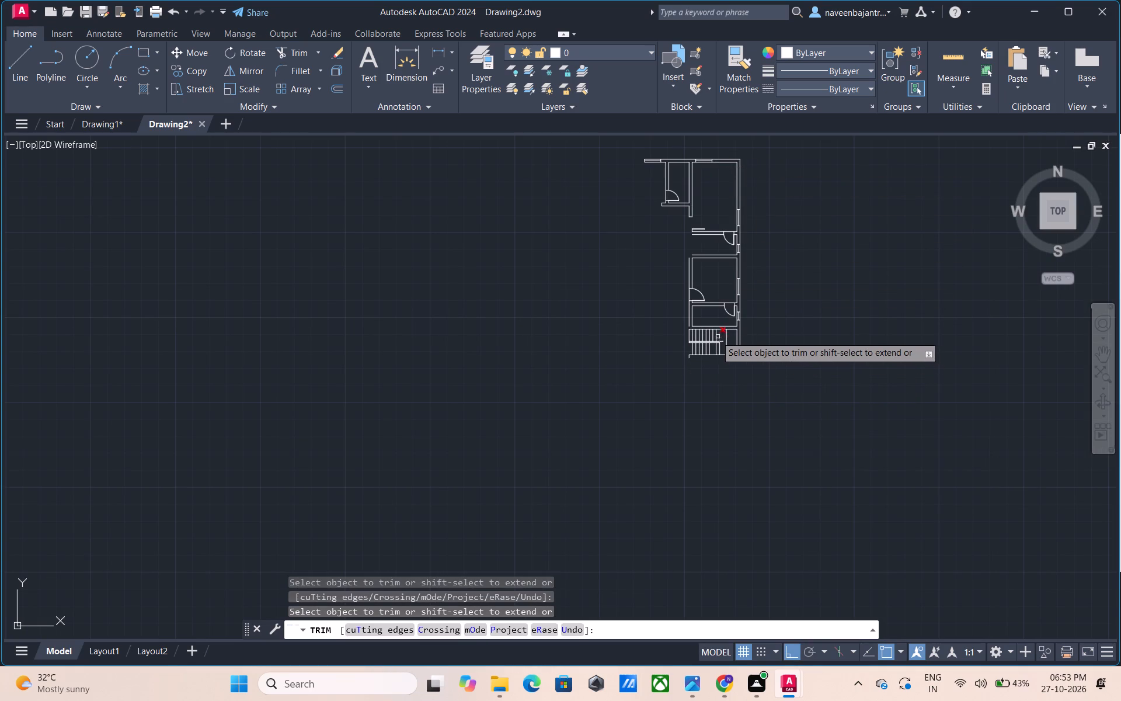
double_click(716, 336)
click(708, 331)
drag(707, 335, 719, 352)
drag(727, 325, 744, 277)
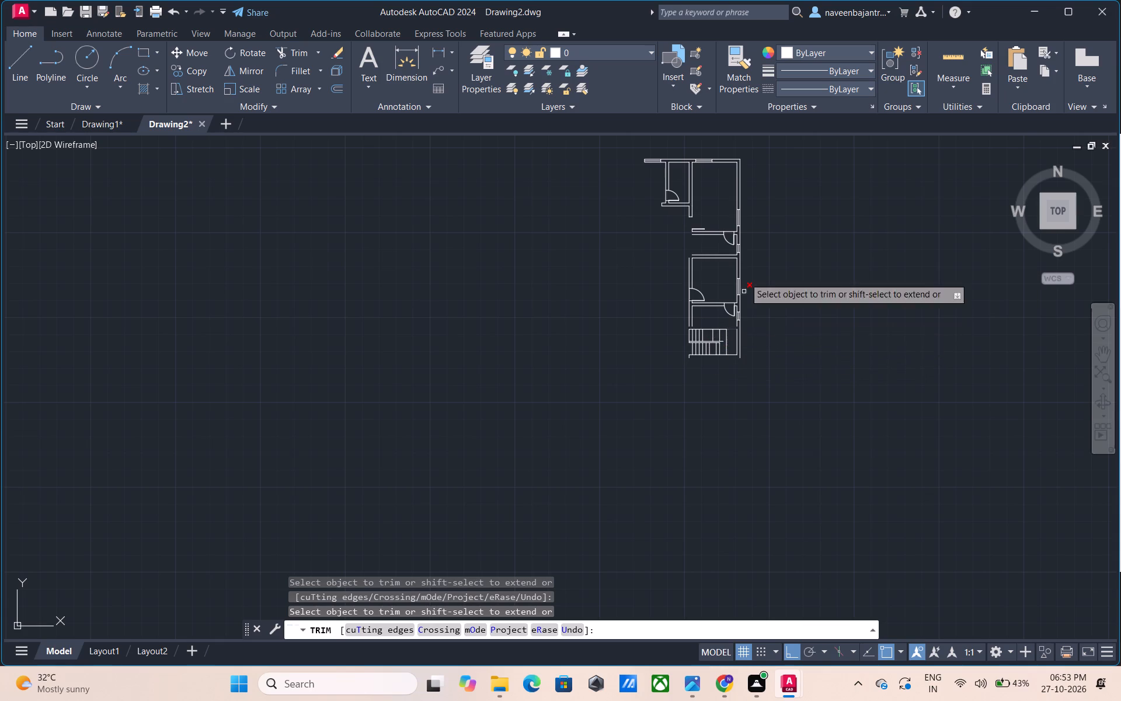
drag(744, 277, 705, 335)
click(712, 322)
double_click(699, 339)
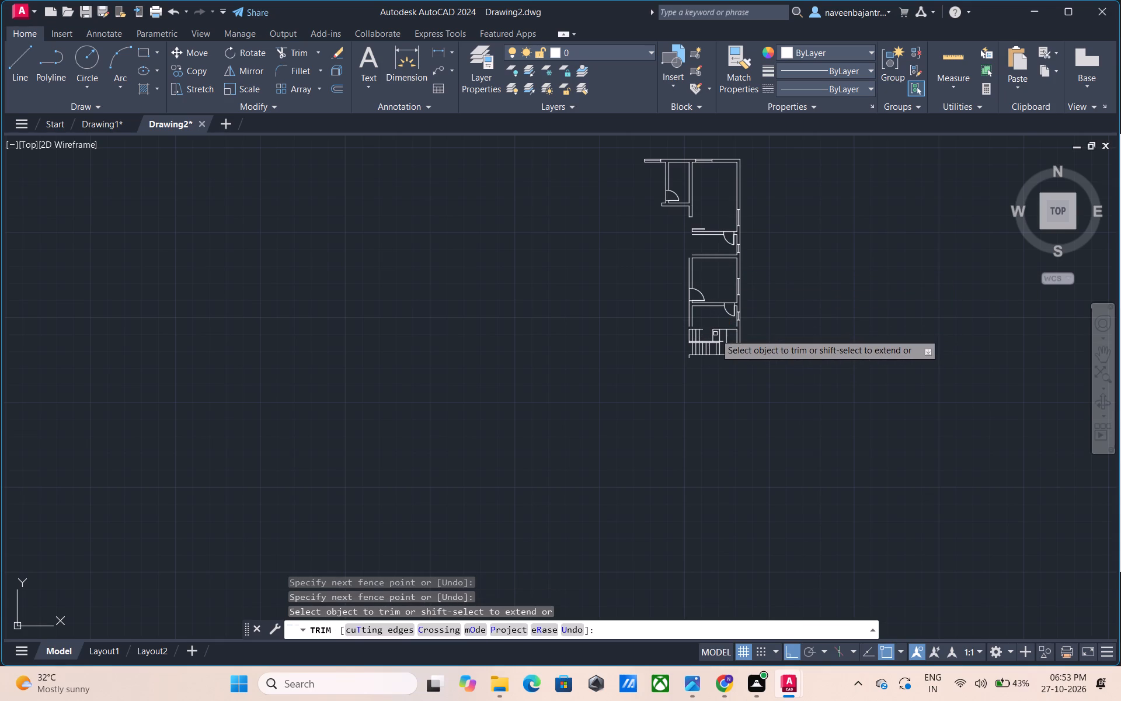
click(715, 334)
scroll(713, 334, up, 2)
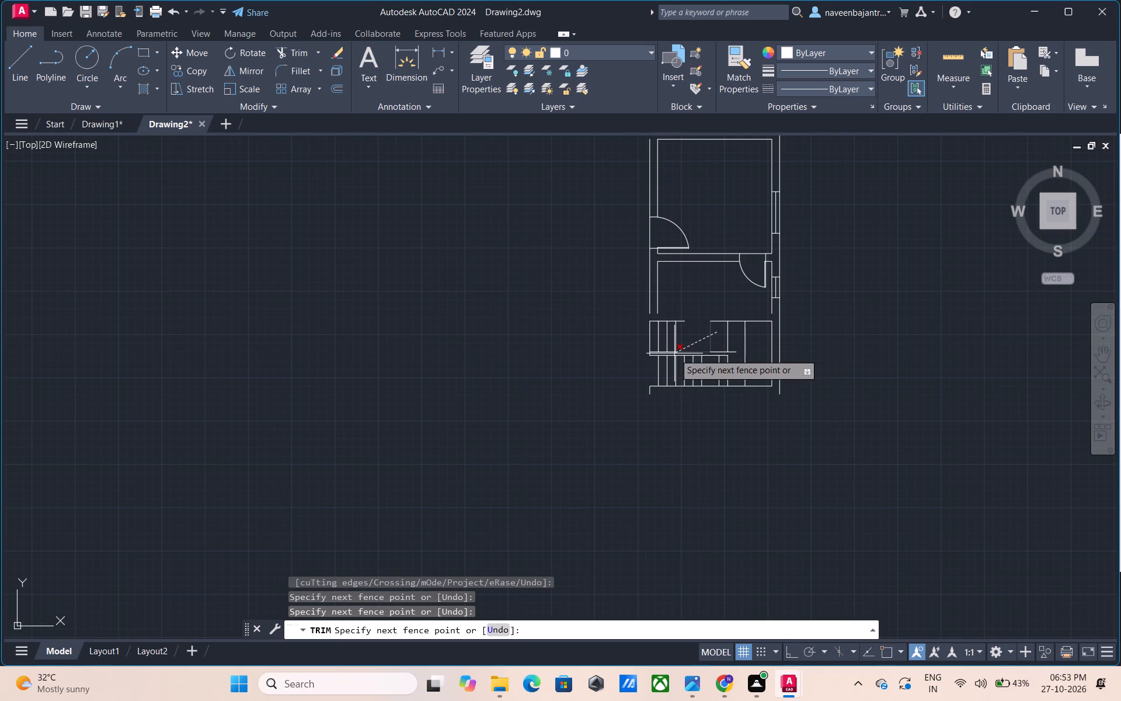
click(635, 339)
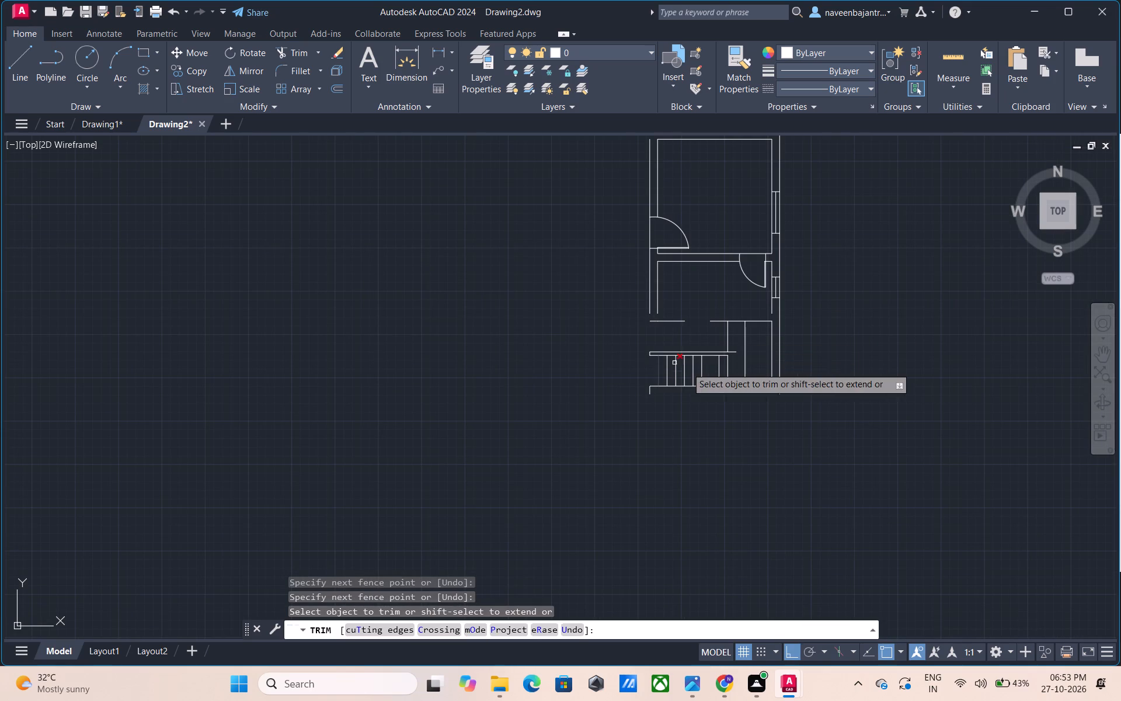
click(728, 335)
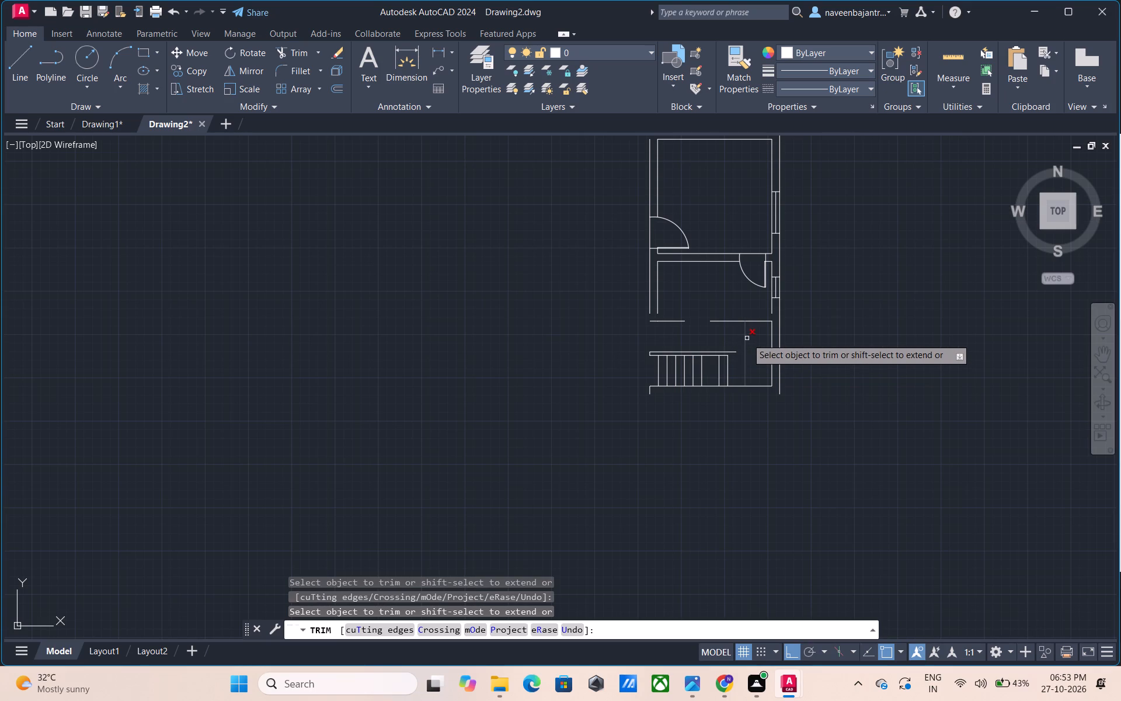
click(747, 338)
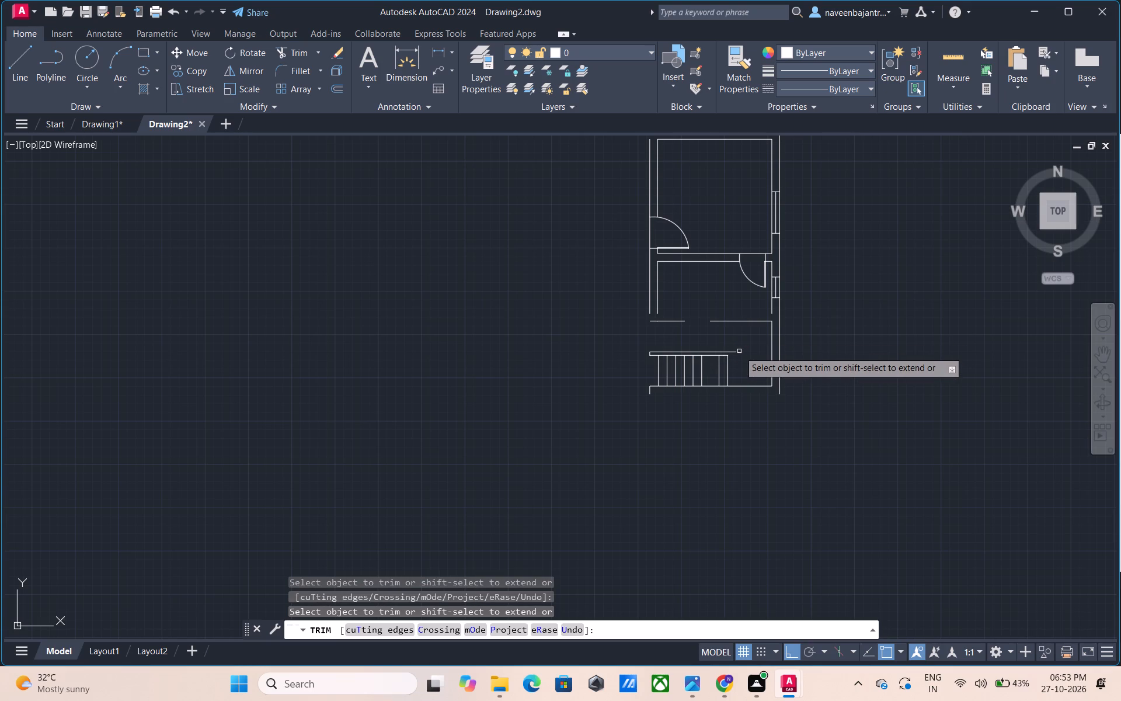
Trim away the double divider line between the stair flights and all the treads of the southern flight.
click(734, 351)
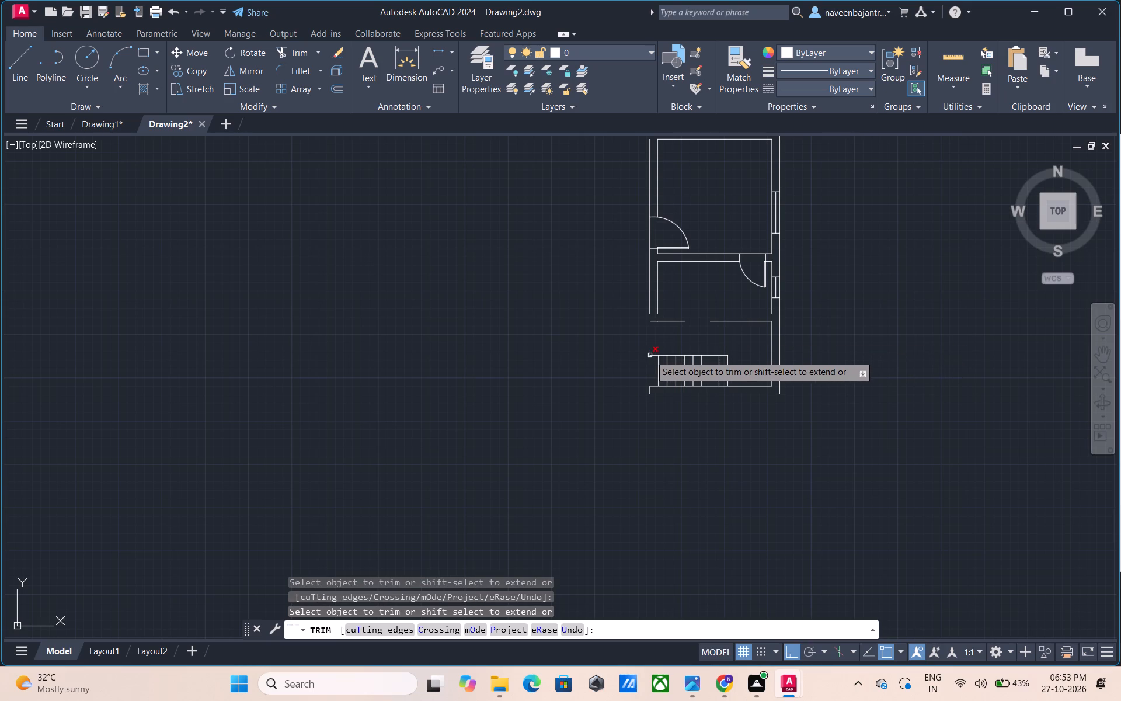
click(650, 355)
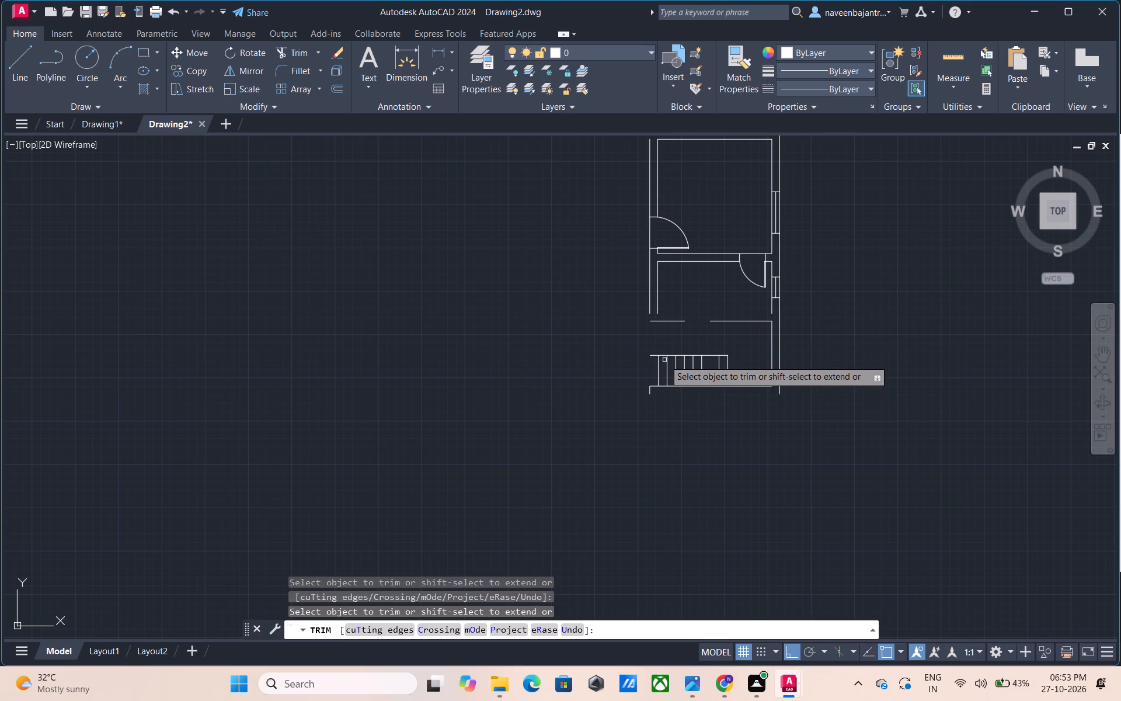
click(667, 364)
click(676, 369)
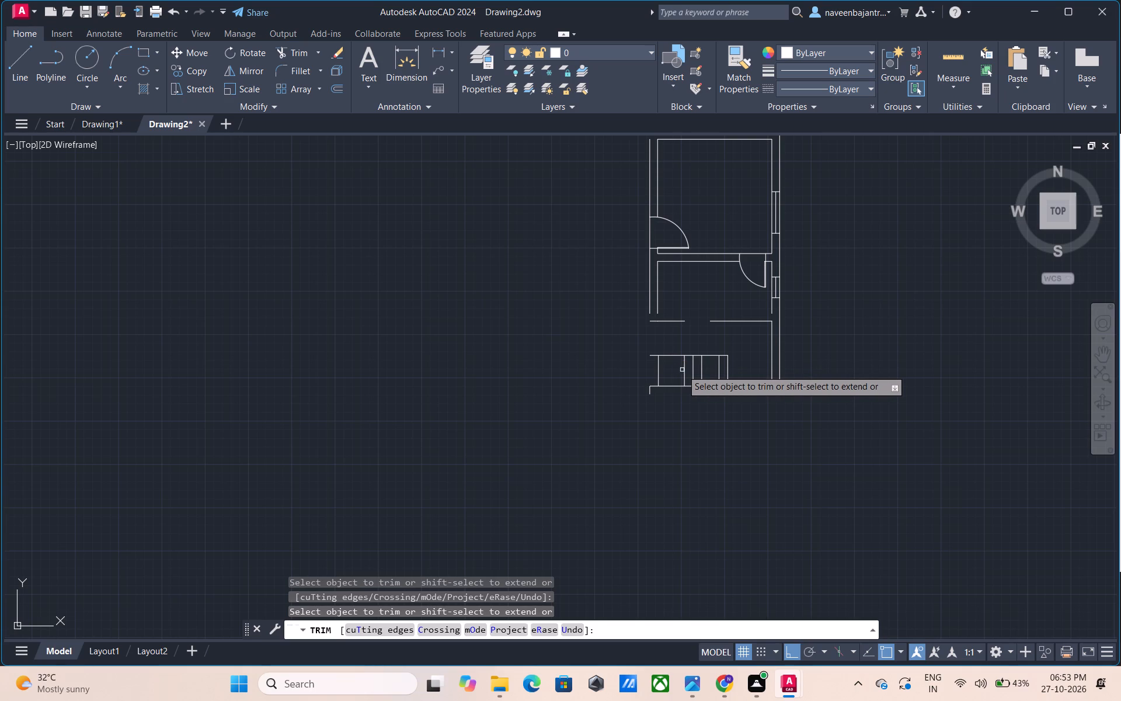
click(683, 380)
click(692, 382)
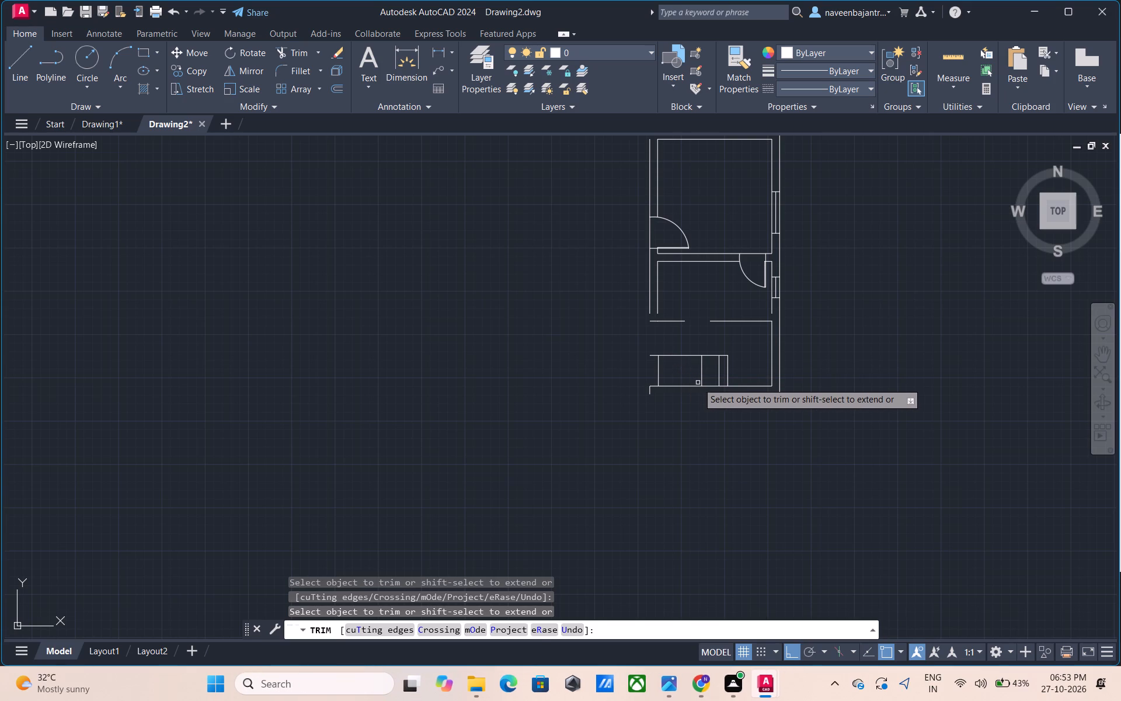
click(700, 384)
click(719, 380)
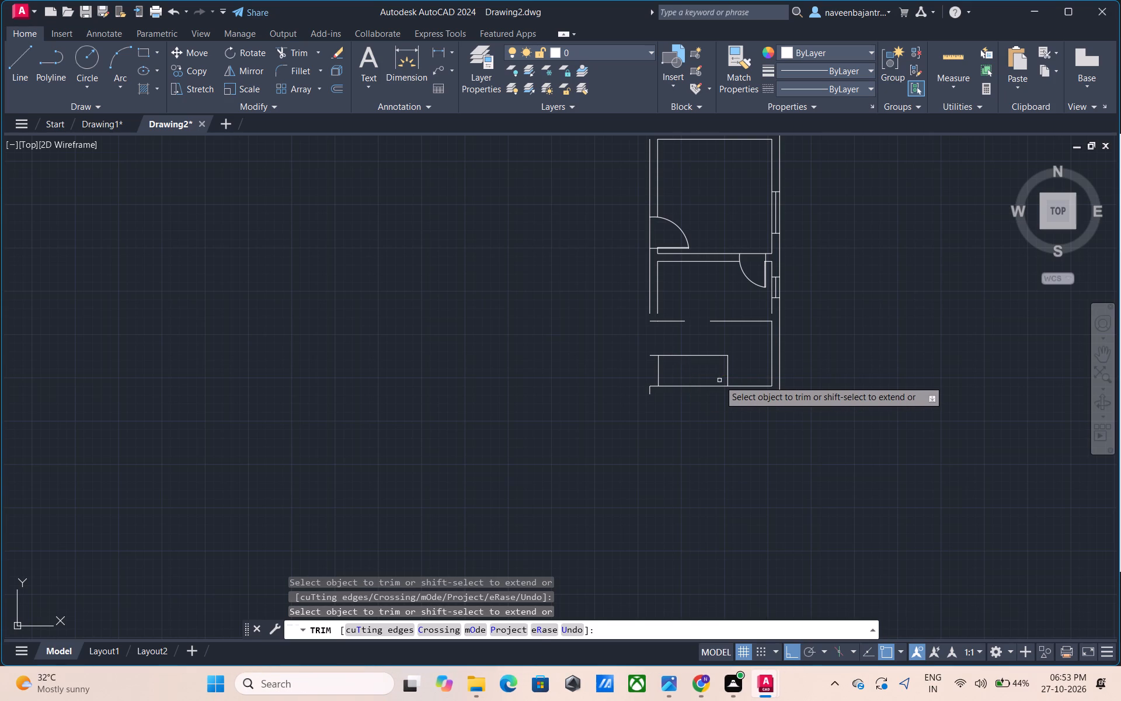
click(726, 369)
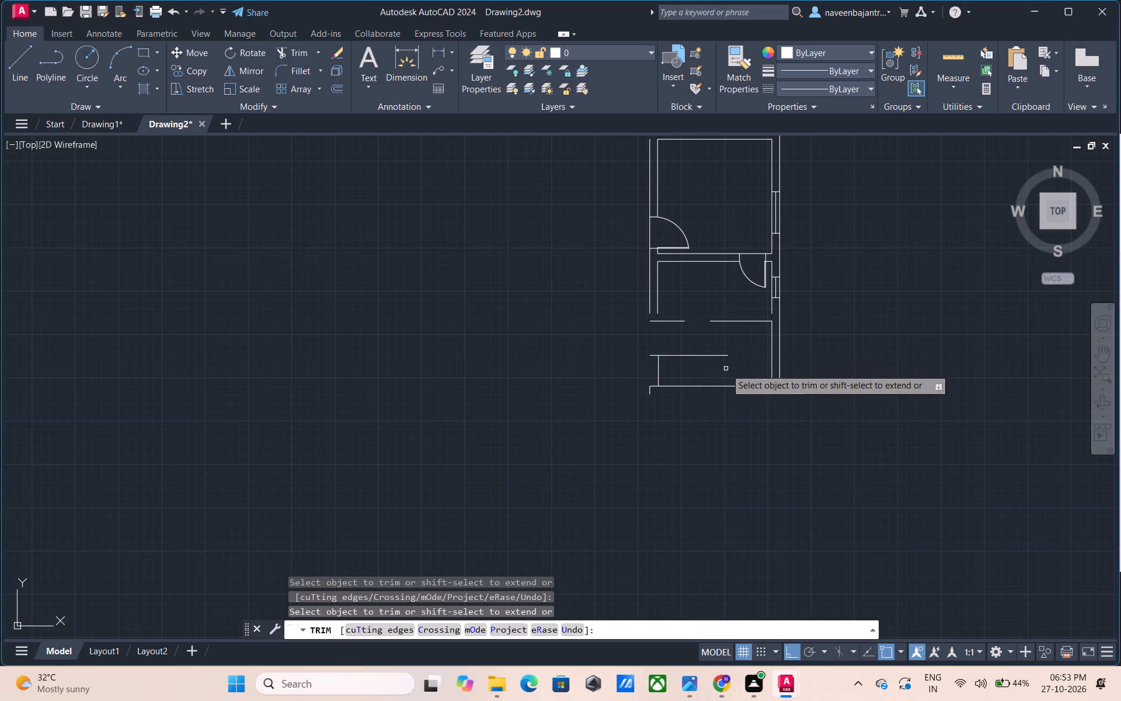
click(728, 356)
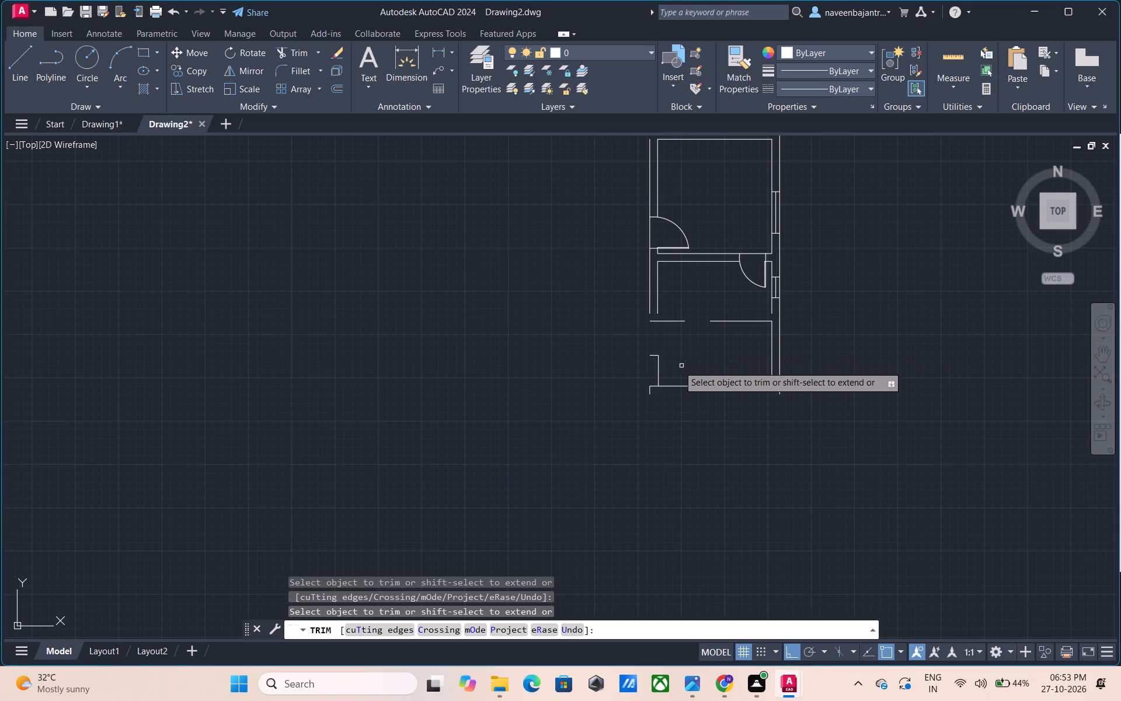
click(659, 364)
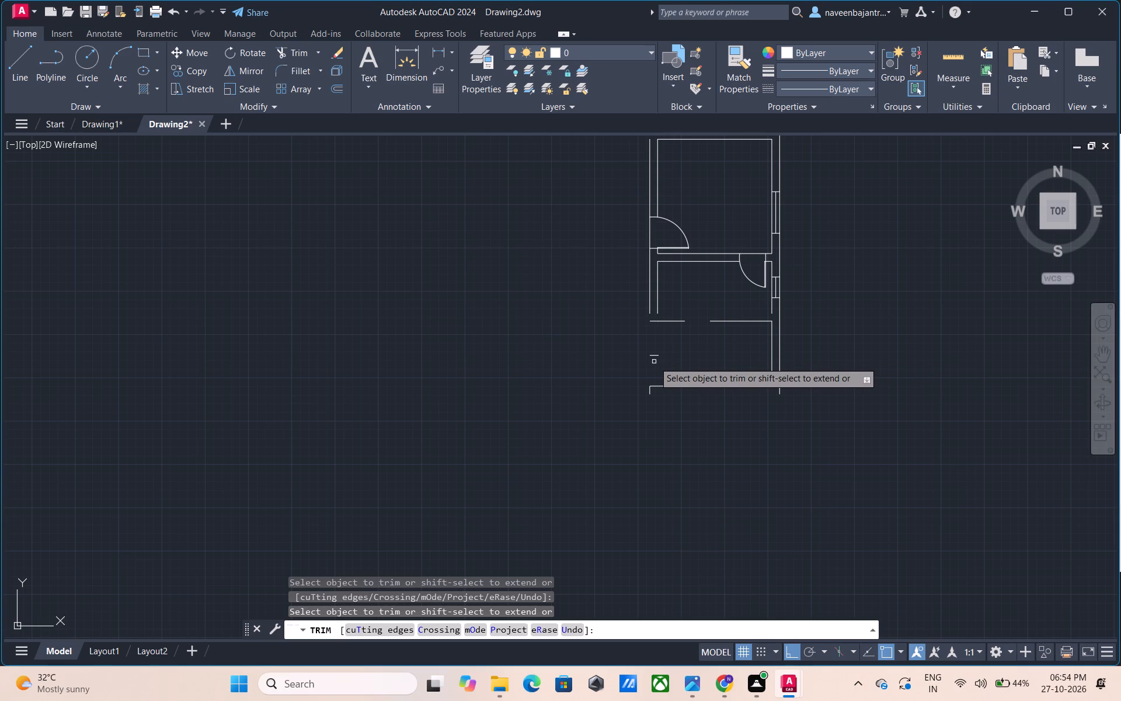
click(654, 355)
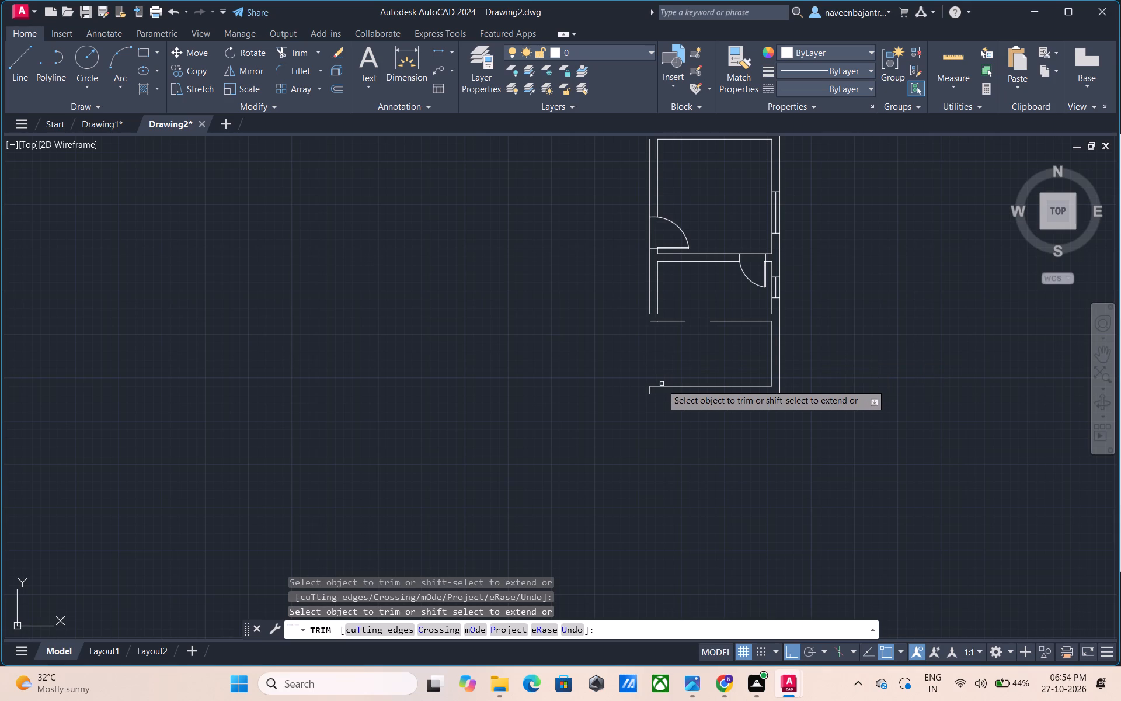
Trim away the remaining south, east and north wall lines of the southernmost room, including the short stubs at its corners.
click(662, 386)
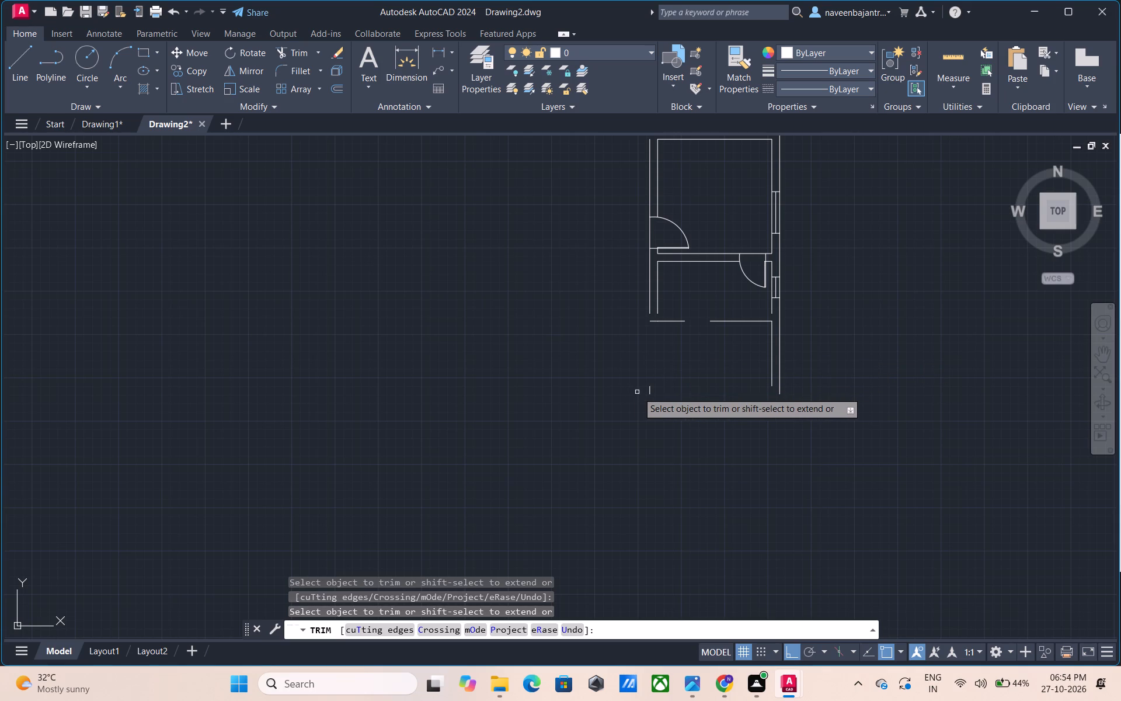
click(651, 391)
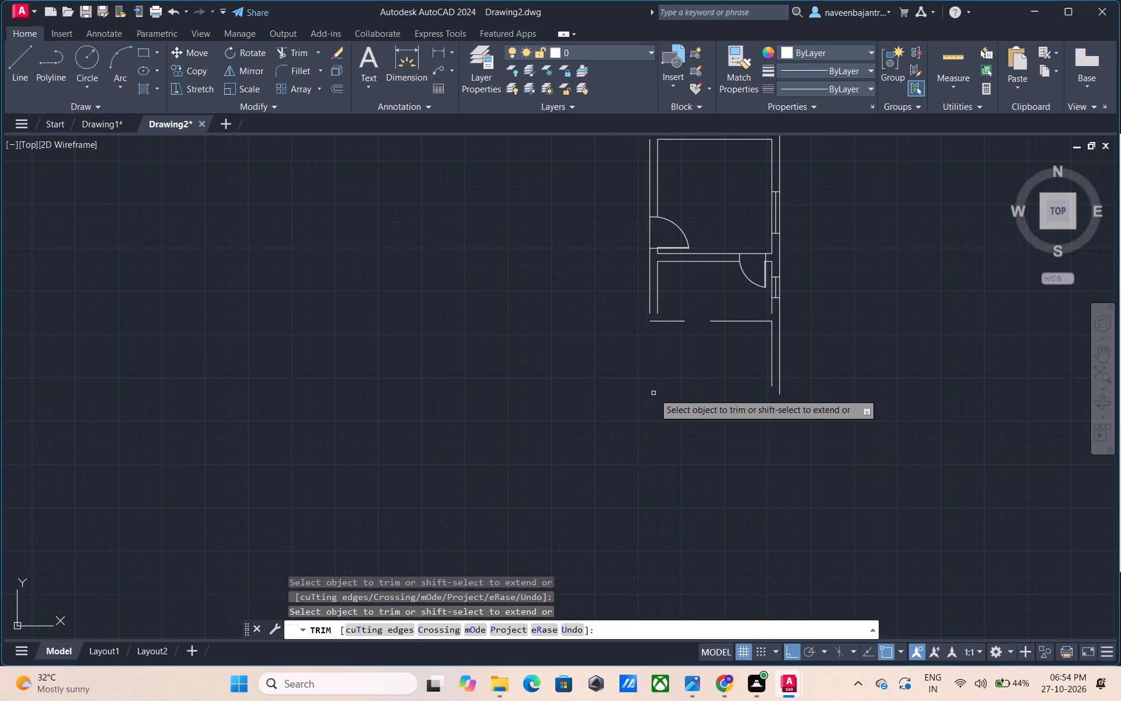
click(779, 383)
click(772, 380)
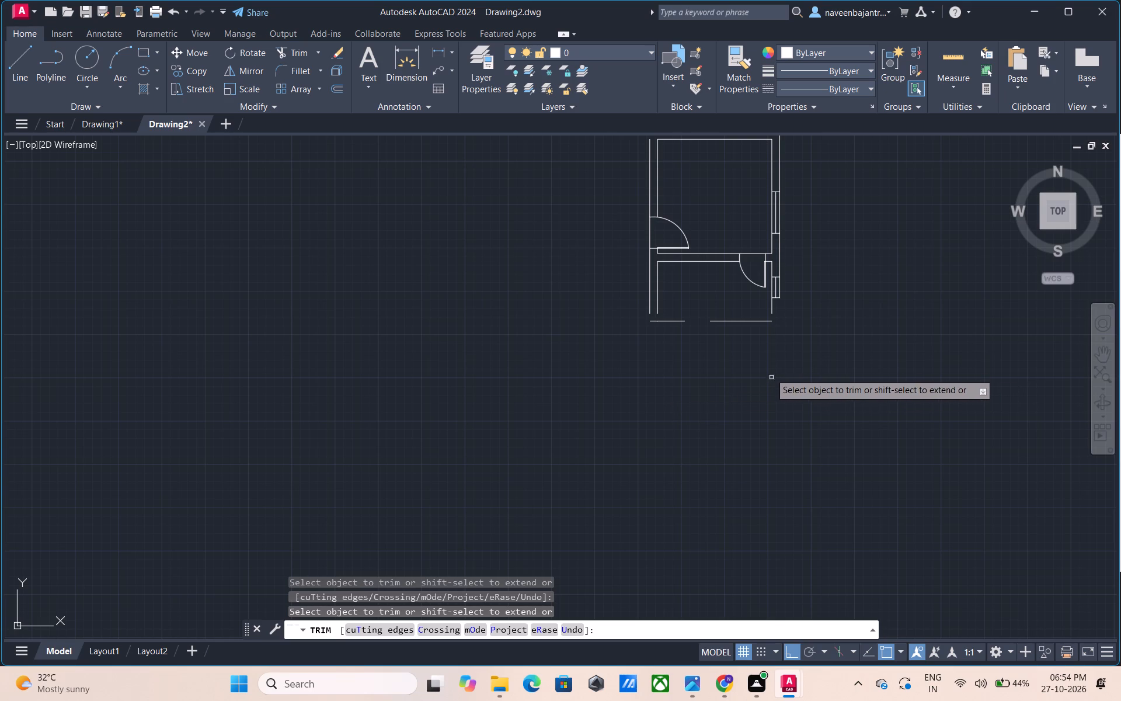
click(739, 323)
click(681, 322)
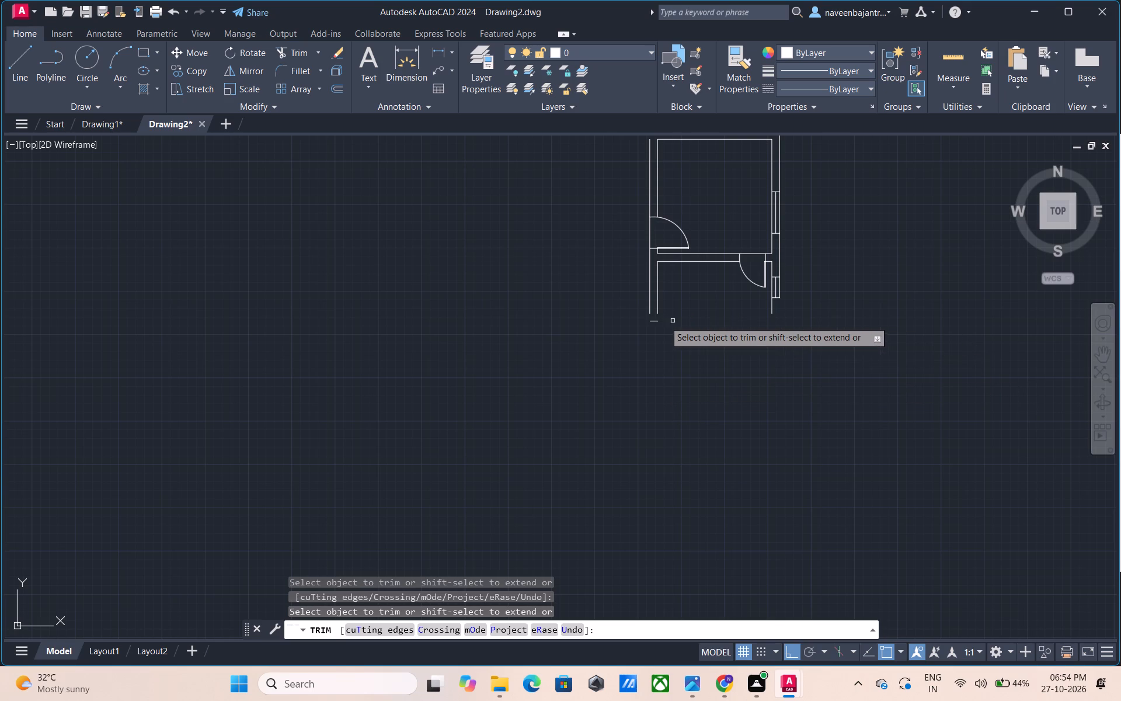
click(656, 321)
Trim away the double west wall lines of the small room with the southeast door, and the double partition lines north of it.
click(656, 306)
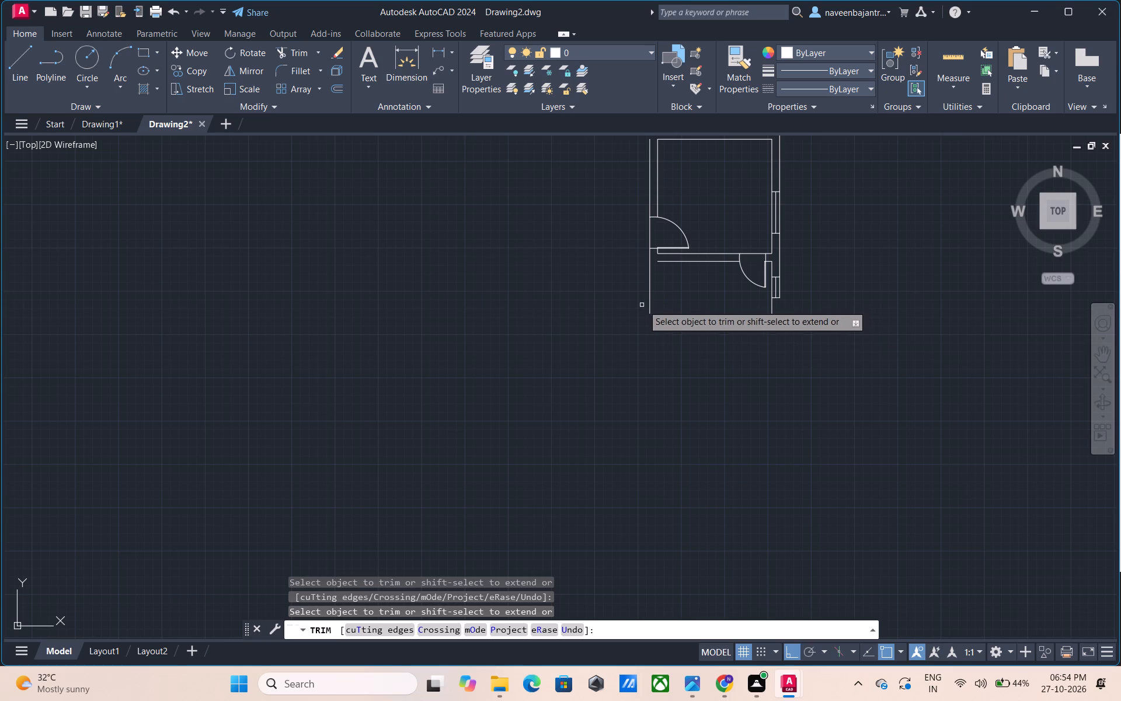
click(650, 306)
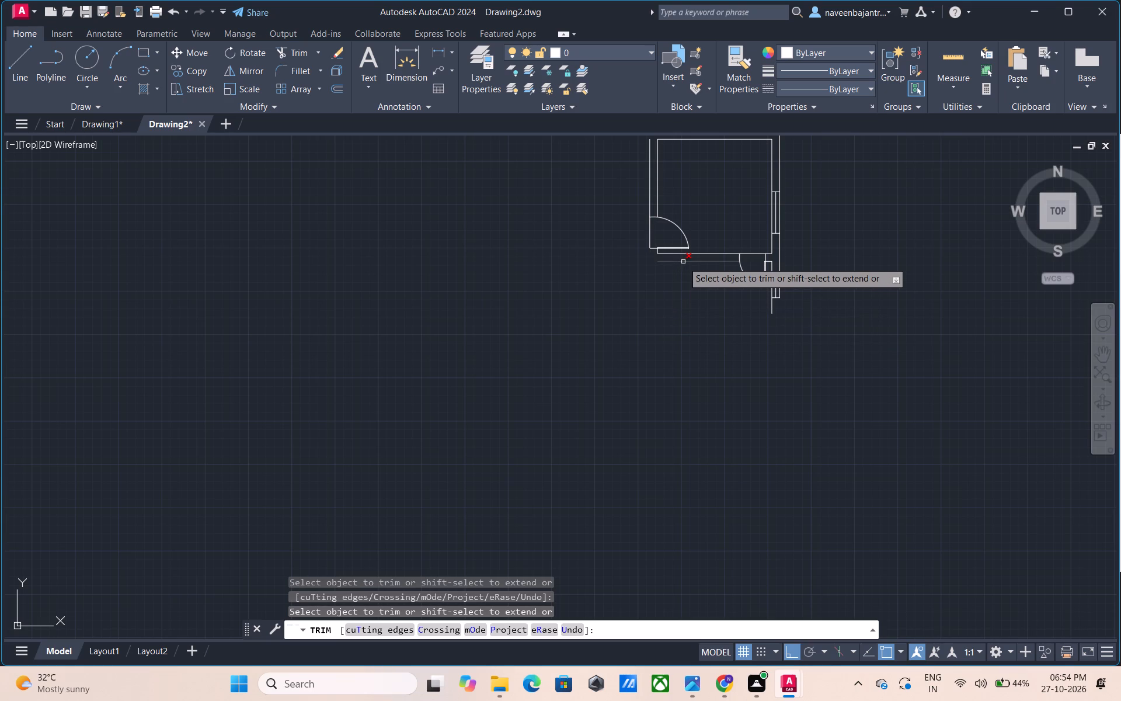
click(684, 262)
click(688, 253)
Trim away the swing arc, leaf and jamb pieces of the door in the next room's southwest corner, plus the wall line across its opening.
click(686, 247)
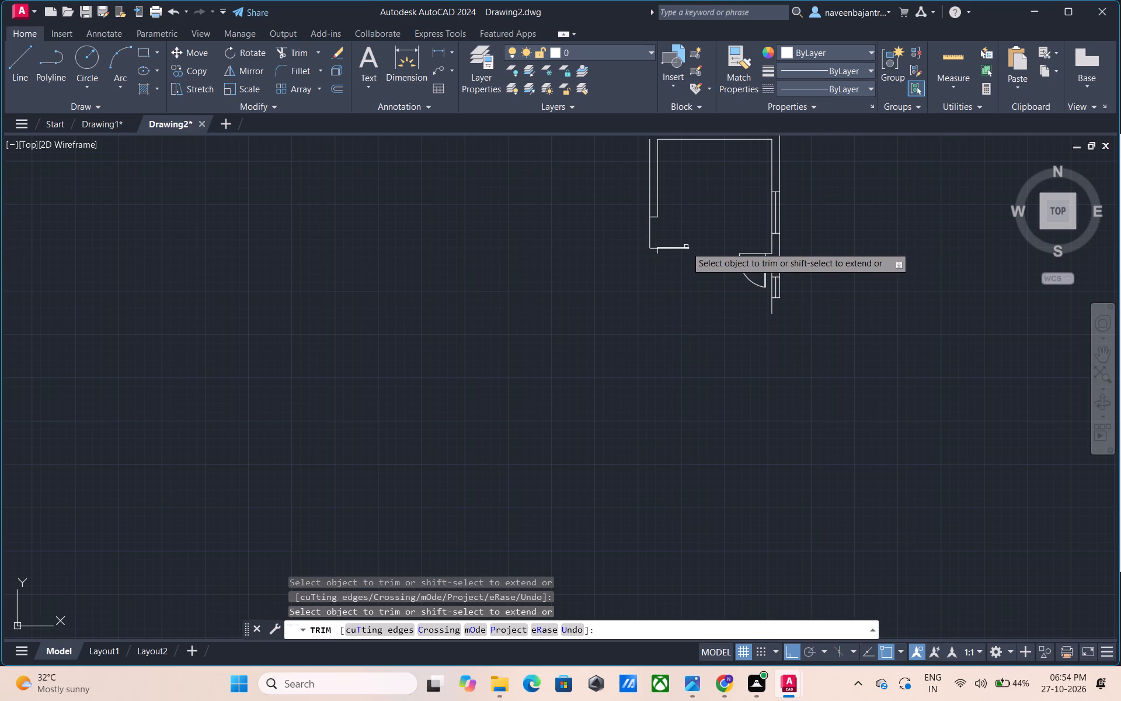
click(684, 249)
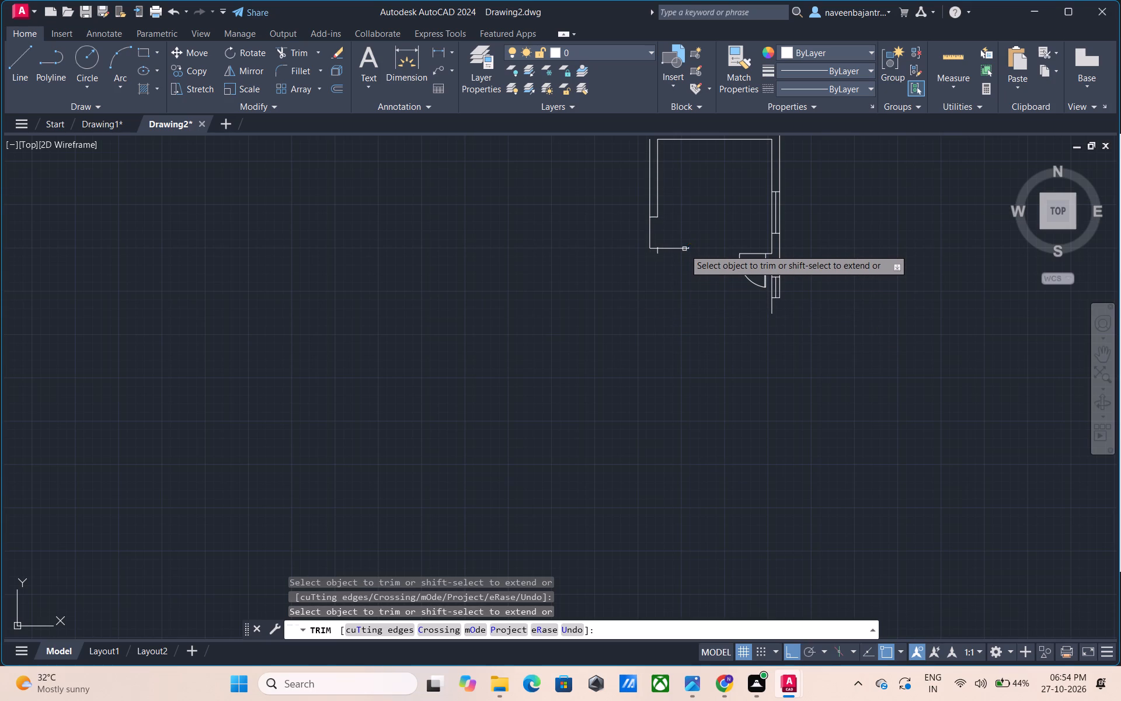
click(681, 246)
click(681, 247)
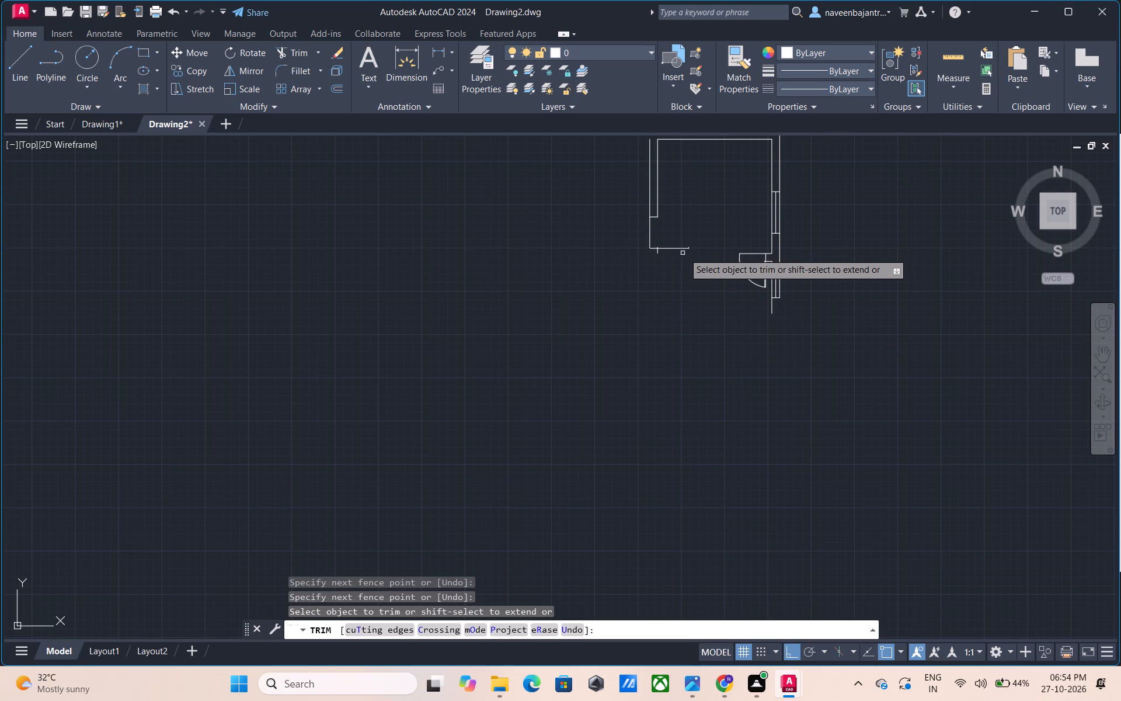
click(688, 248)
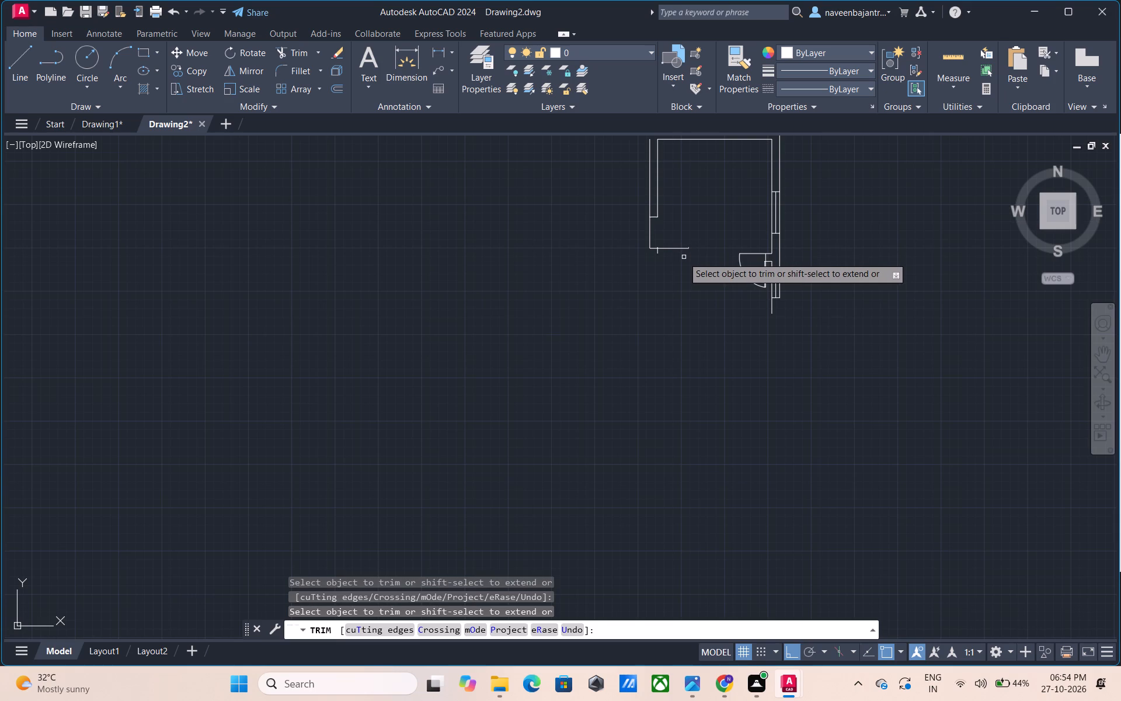
click(678, 249)
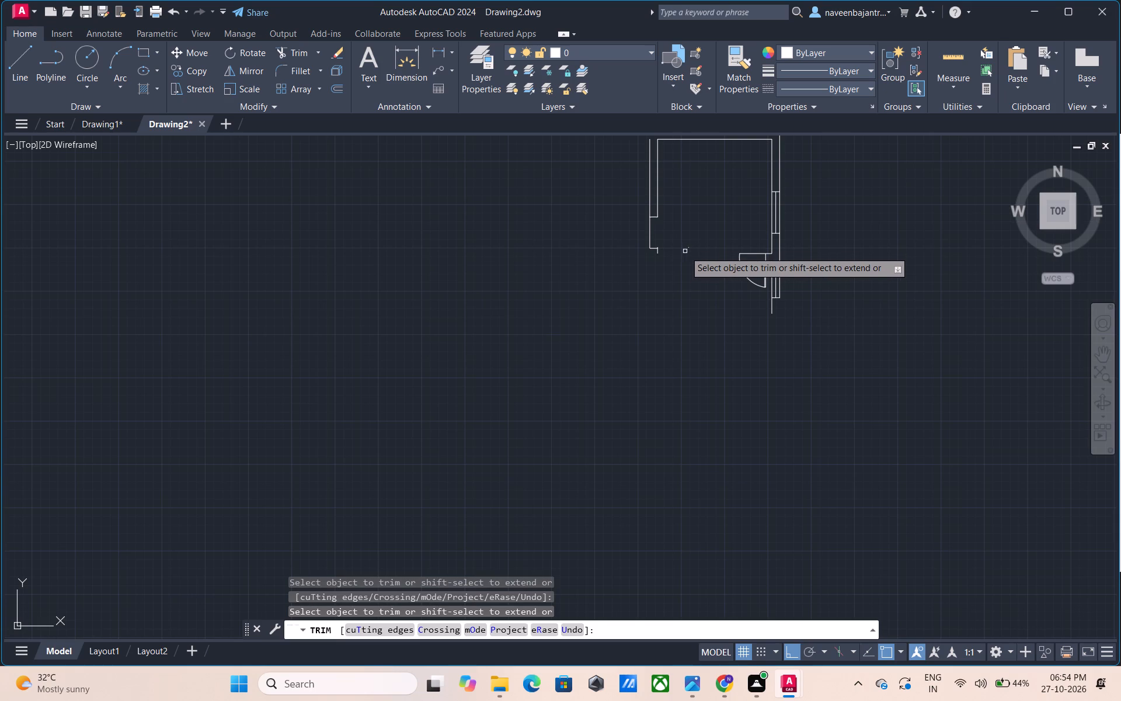
click(688, 247)
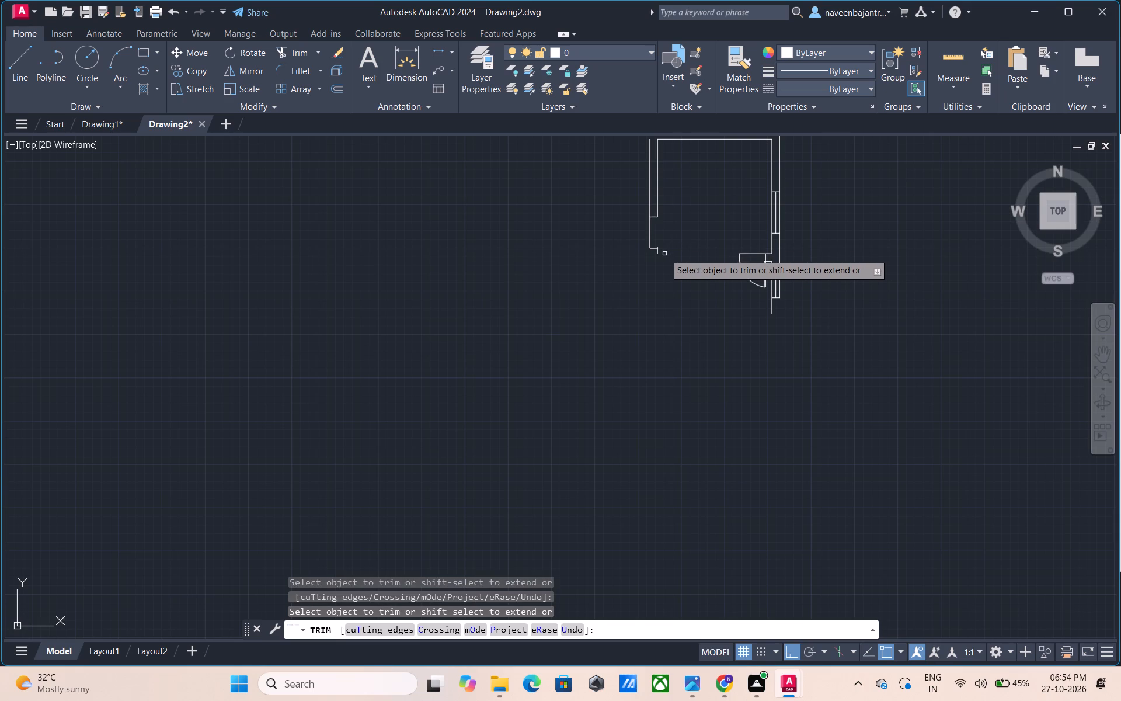
click(659, 252)
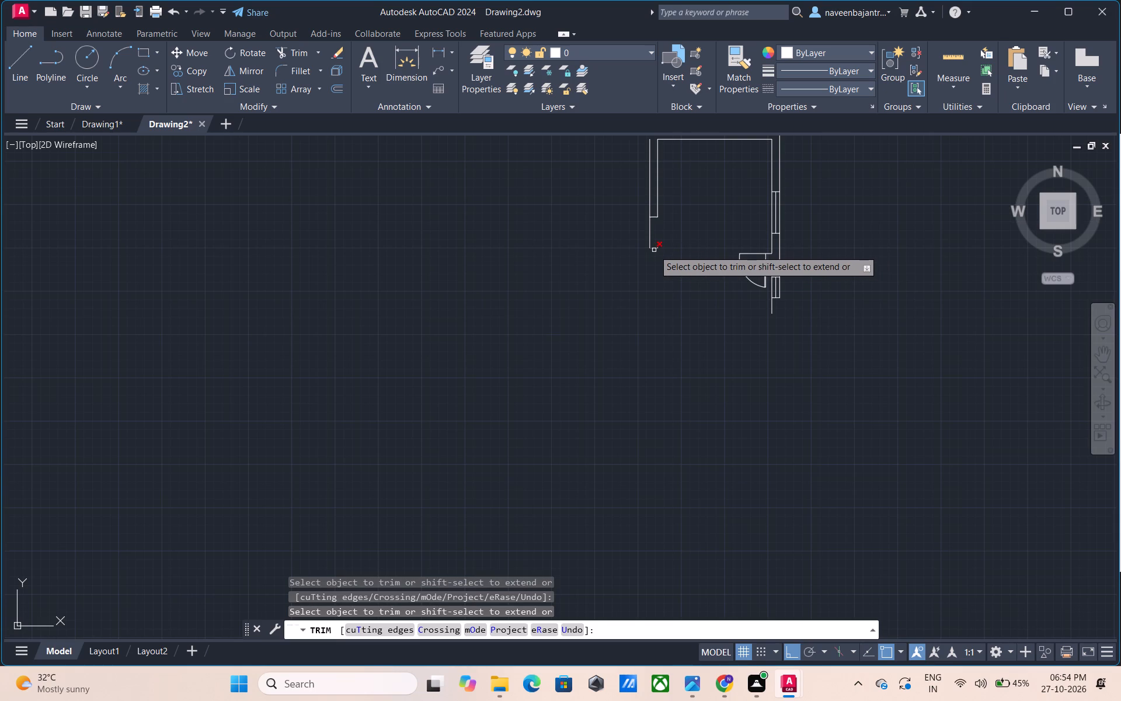
click(652, 250)
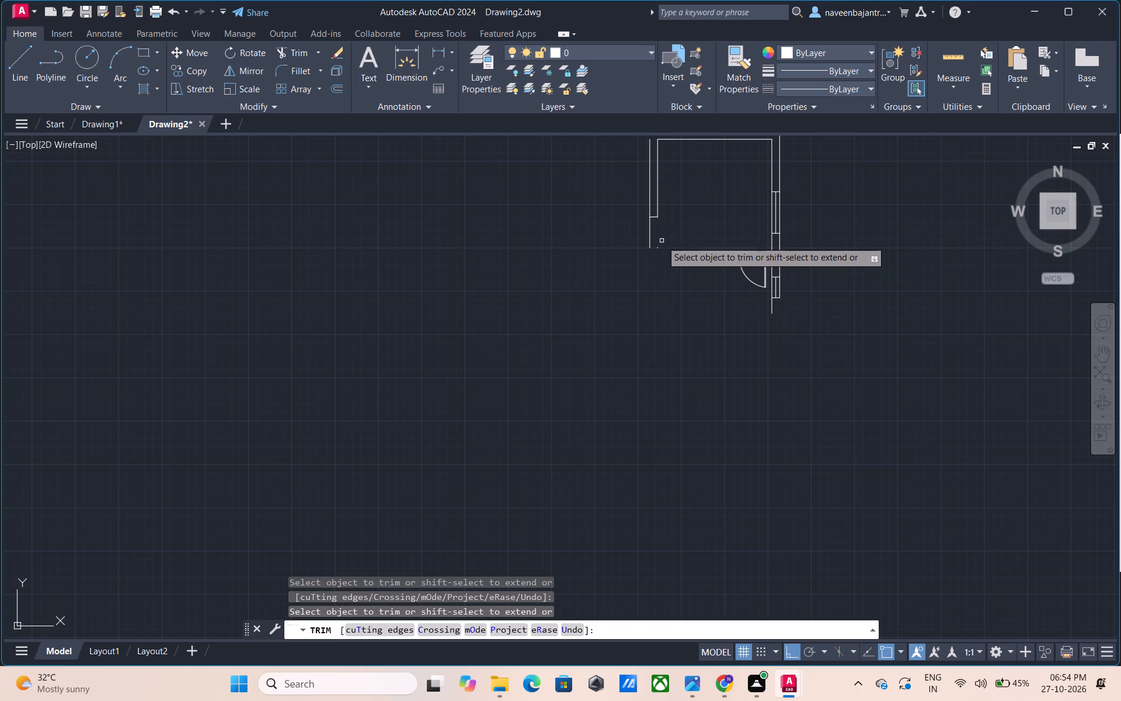
click(658, 248)
click(649, 245)
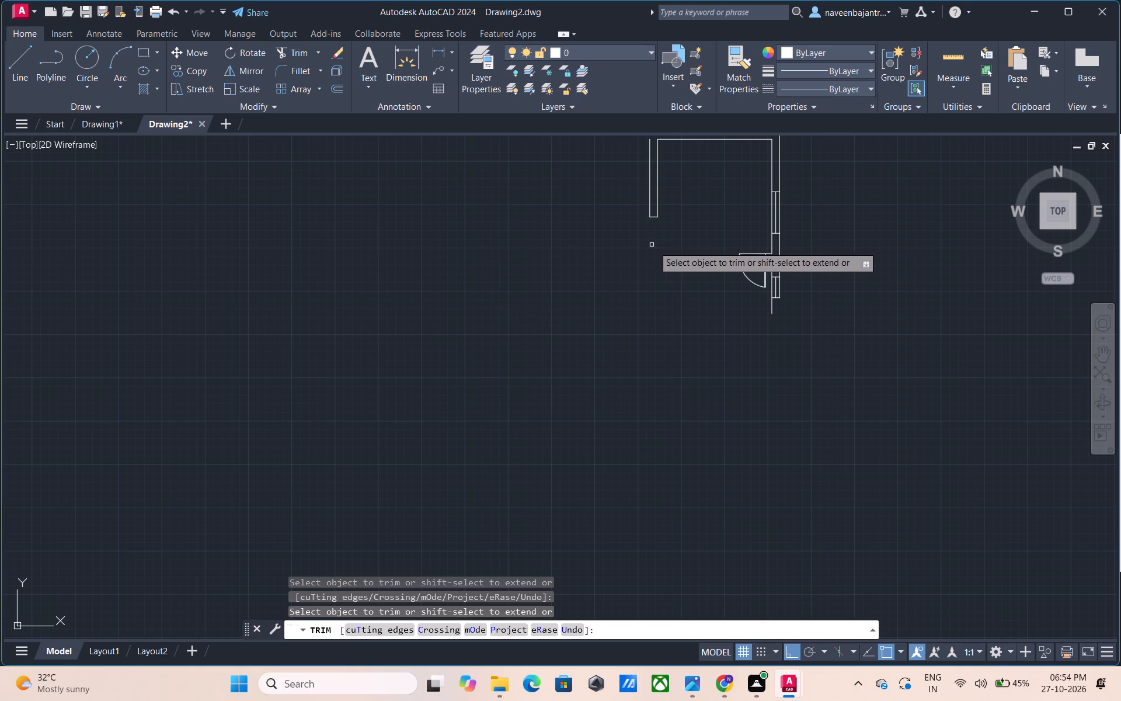
Trim away the isolated short piece with window lines at the west end of the north wall.
scroll(662, 240, down, 1)
scroll(648, 302, down, 1)
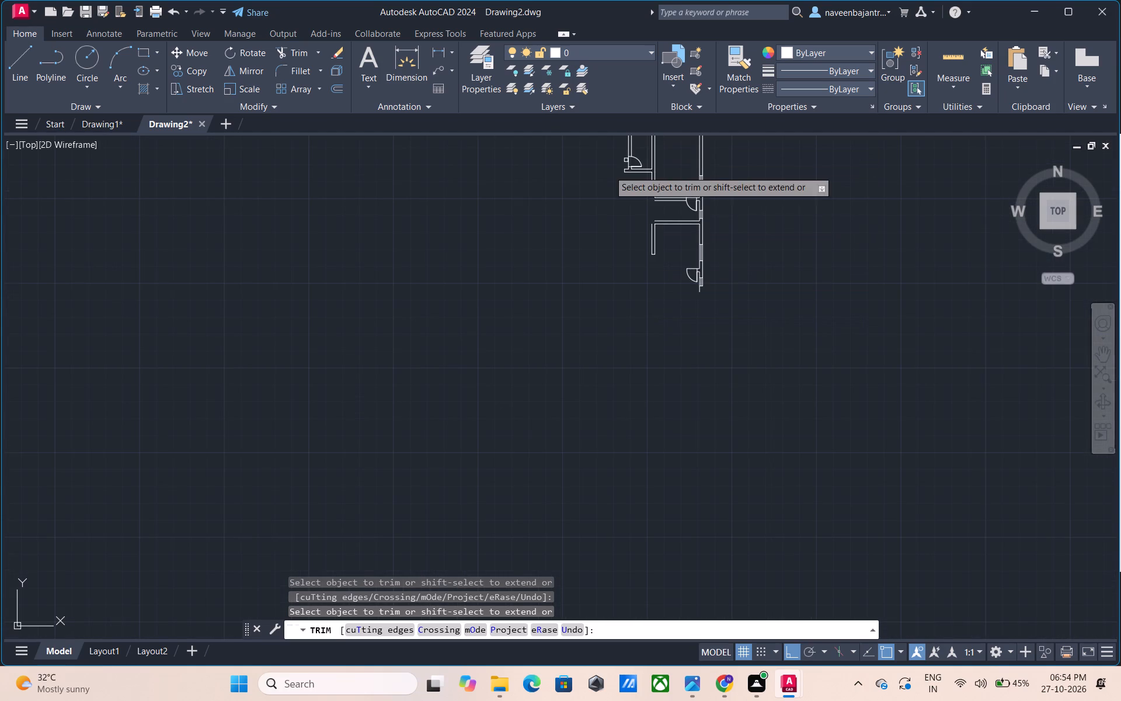
click(594, 184)
scroll(592, 188, down, 1)
middle_drag(592, 188, 552, 320)
scroll(560, 324, up, 3)
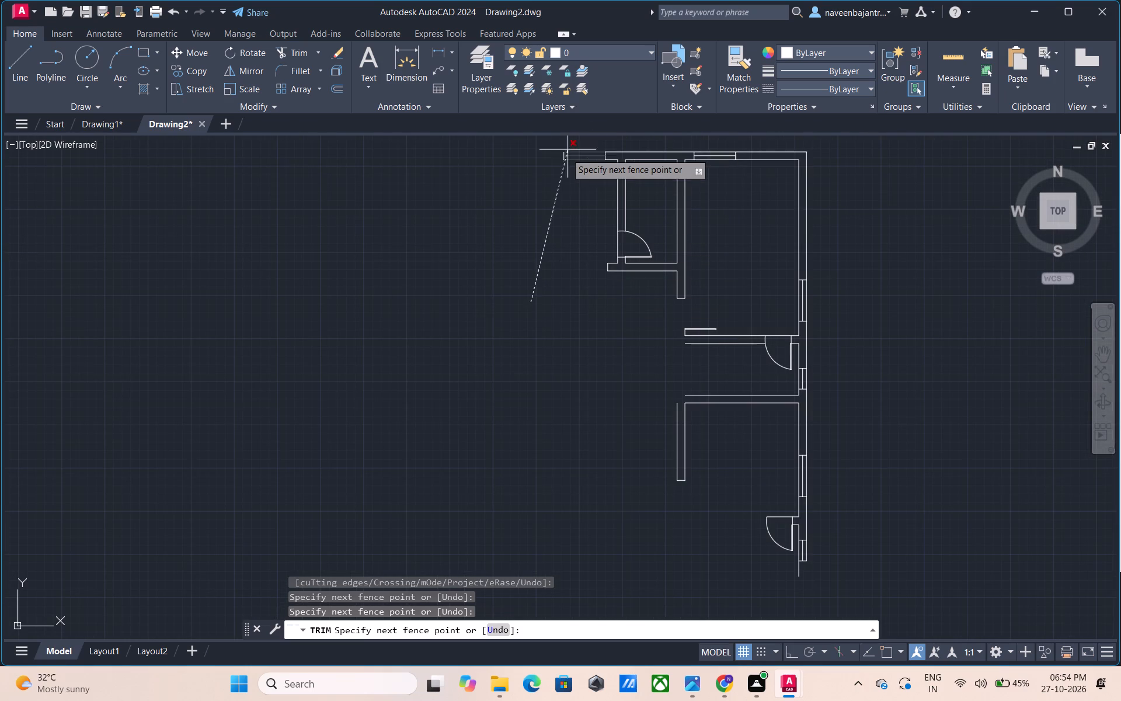
click(577, 146)
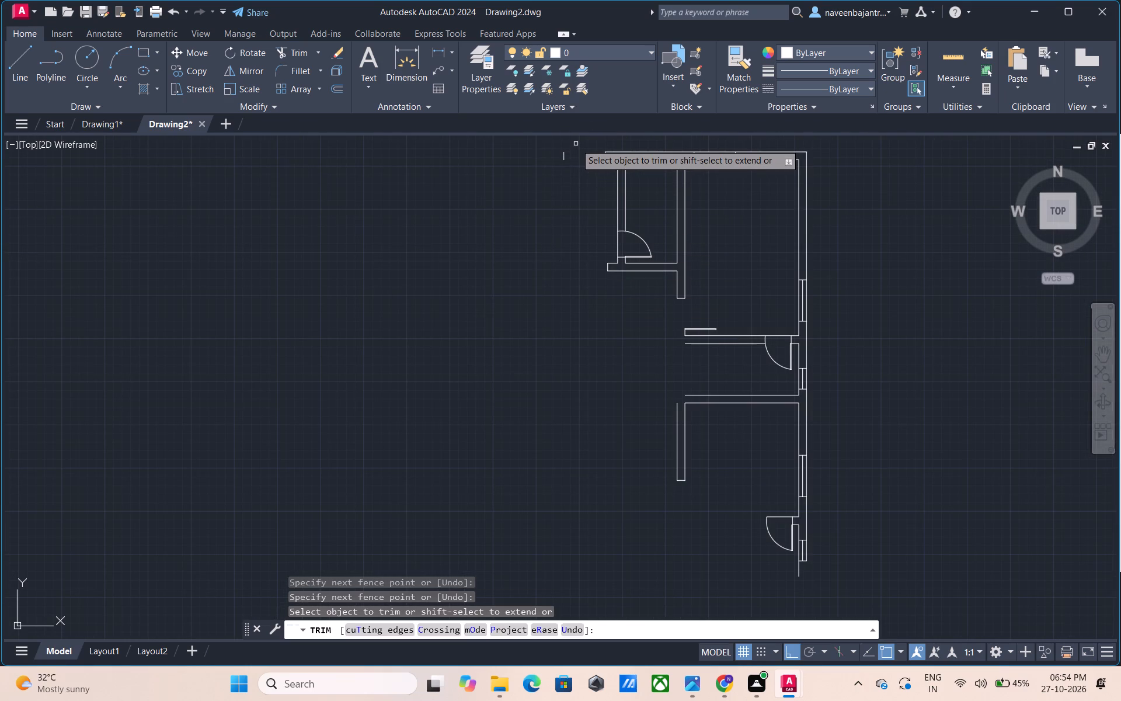
scroll(576, 144, up, 1)
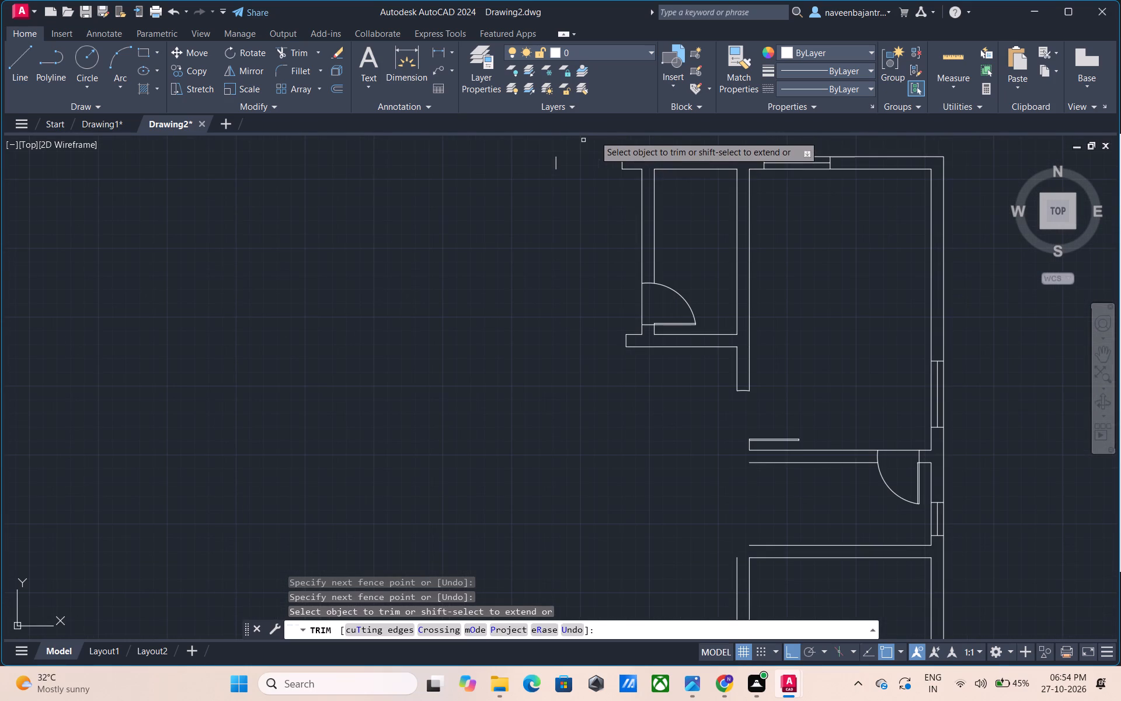
click(558, 165)
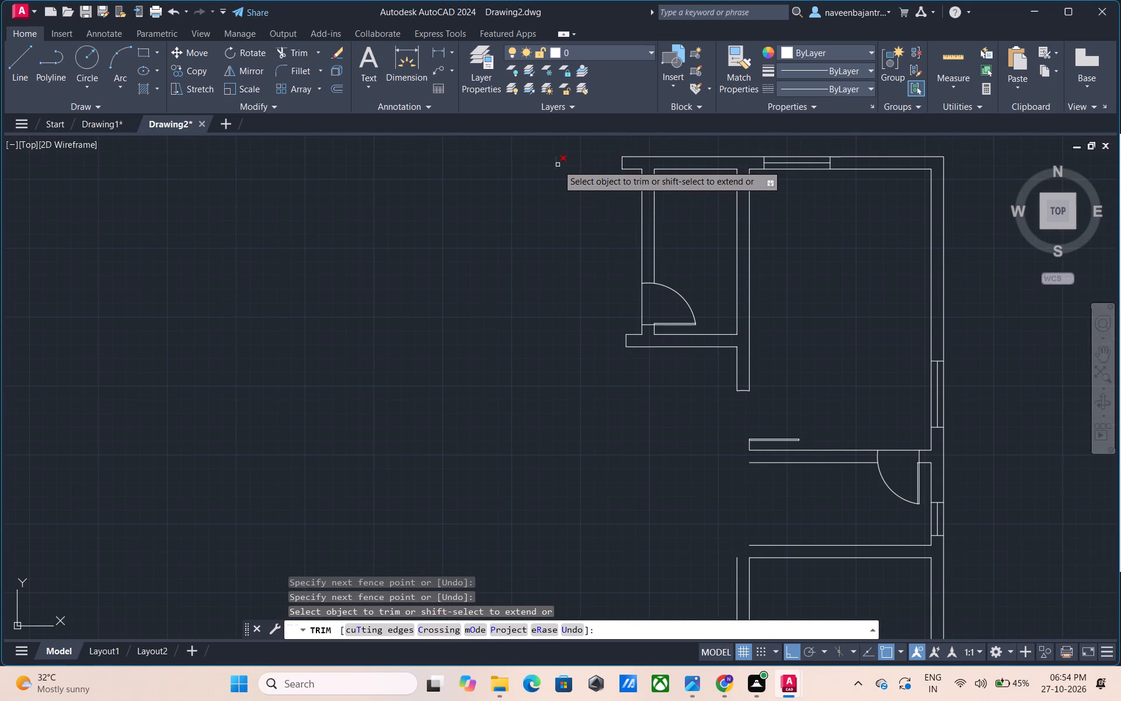
Trim away the north wall lines and the double east and west wall lines of the small northwest room.
click(628, 169)
click(621, 166)
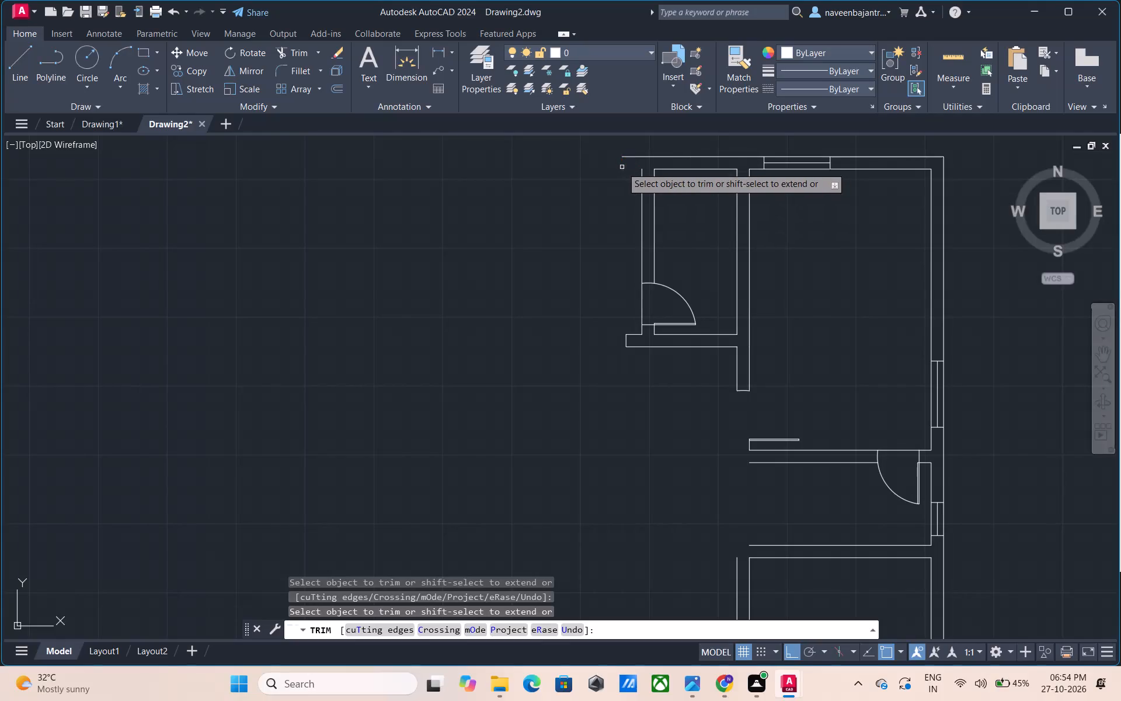
click(631, 155)
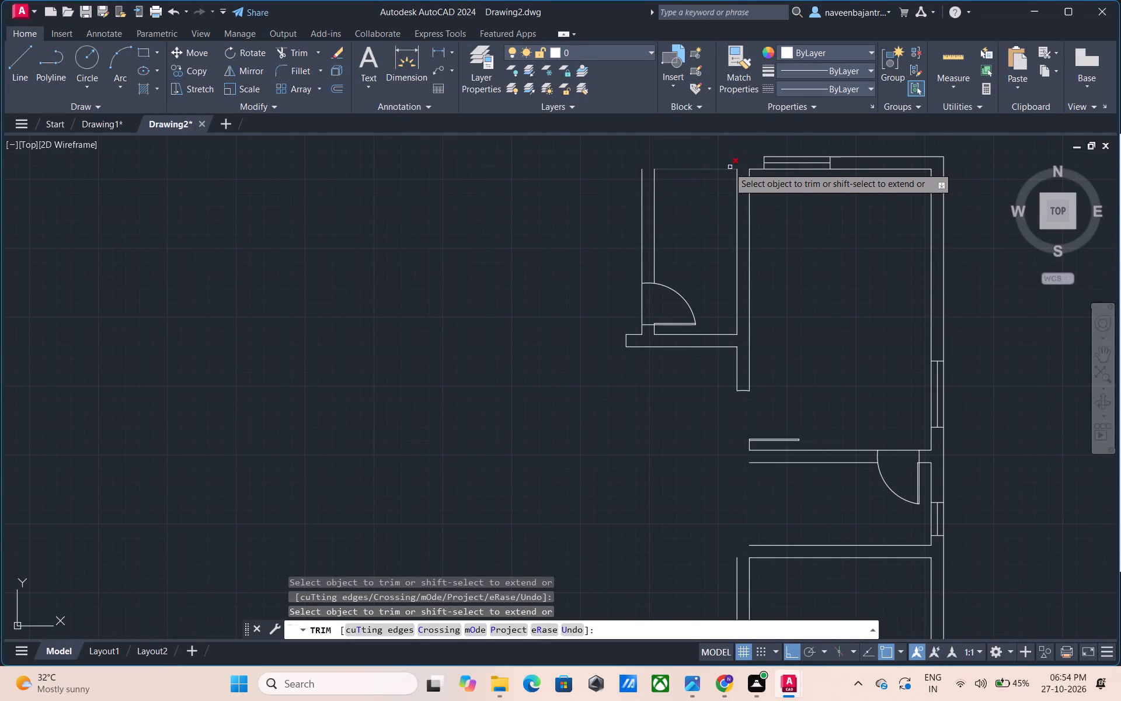
click(717, 168)
click(736, 172)
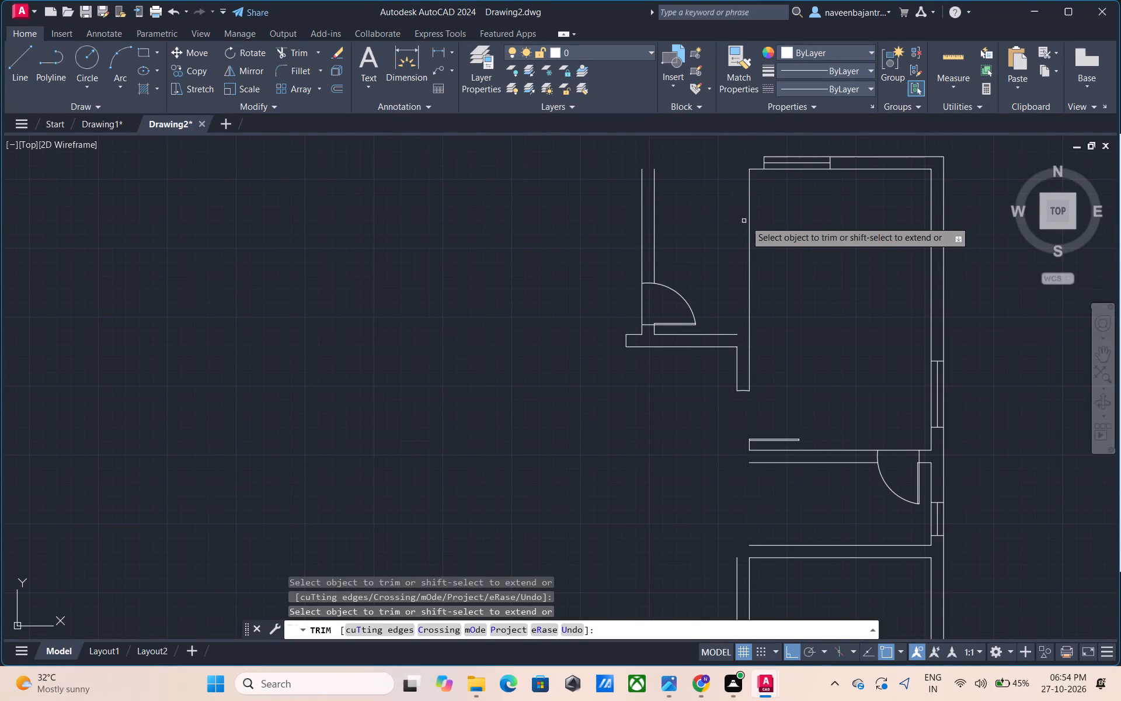
click(748, 221)
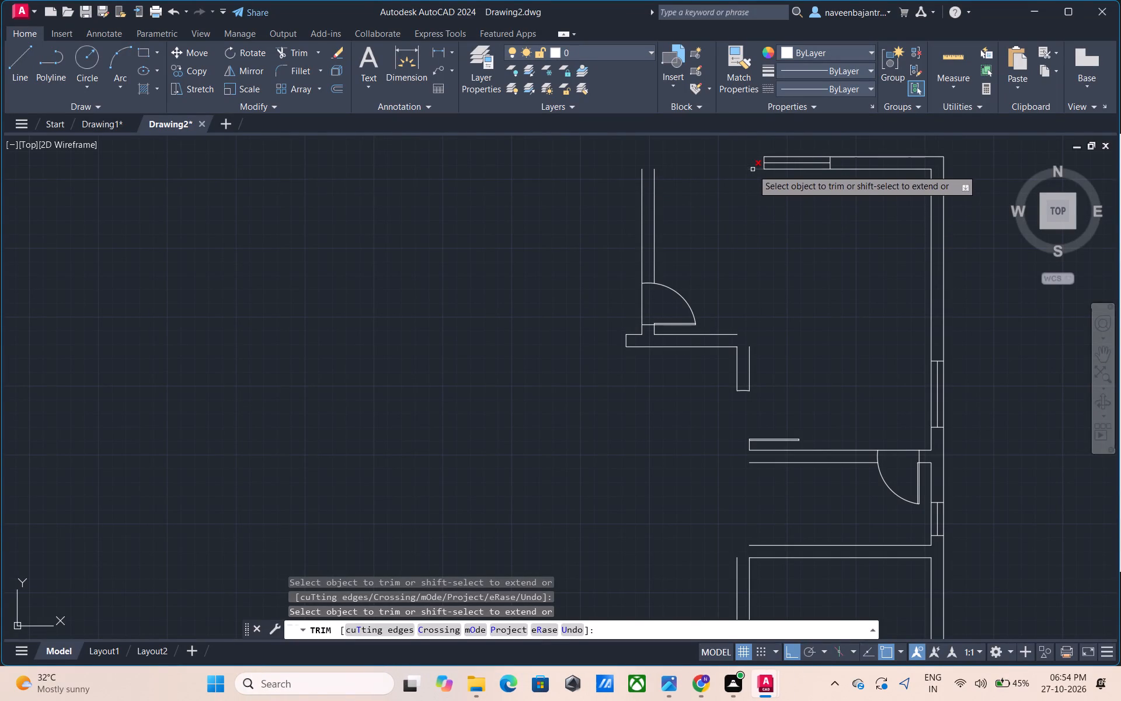
click(753, 169)
click(655, 193)
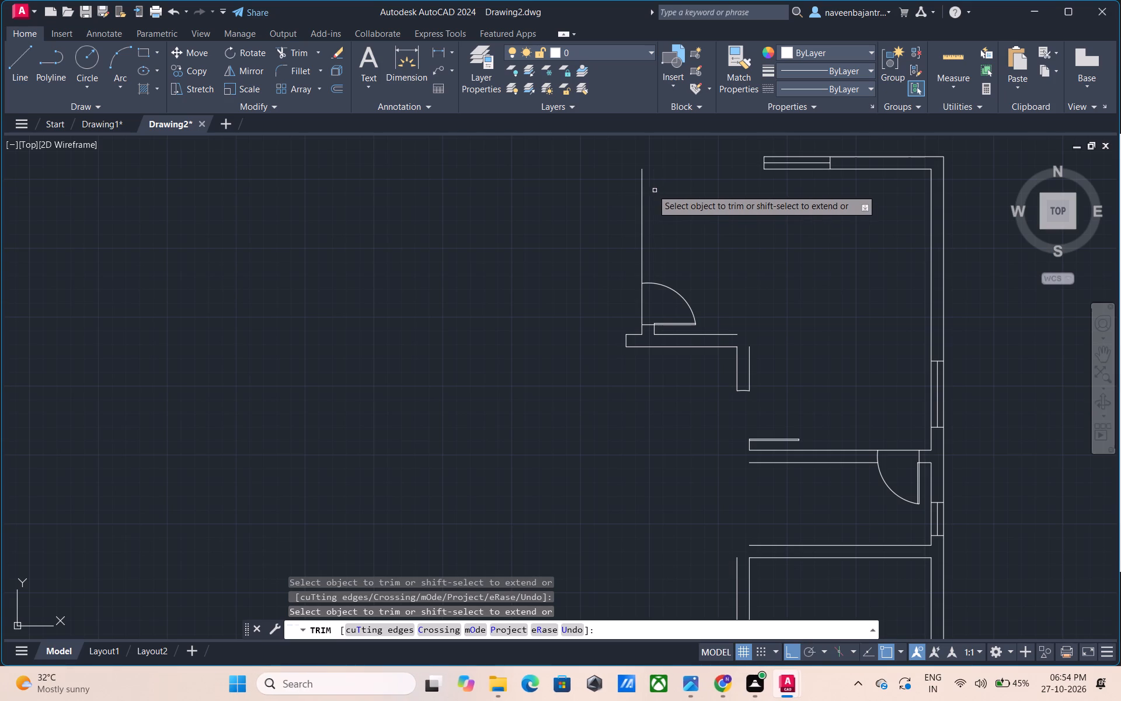
click(640, 193)
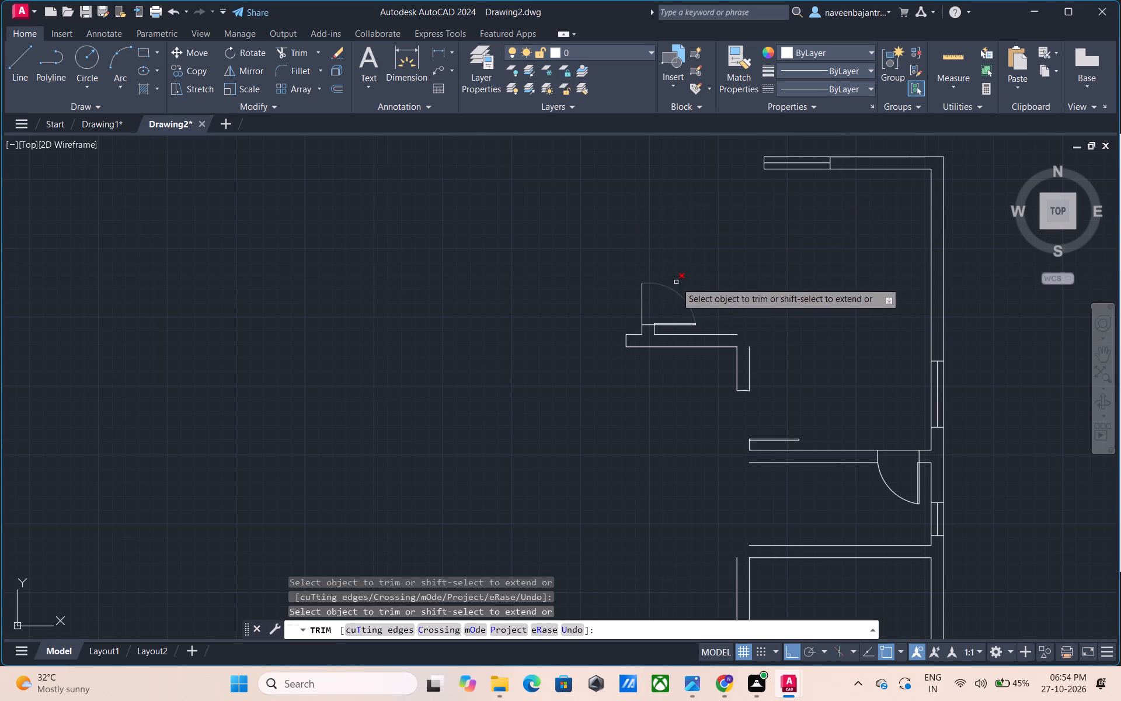
Trim away the small northwest room's door swing, leaf and jambs, together with its double south wall lines and their west end.
click(672, 288)
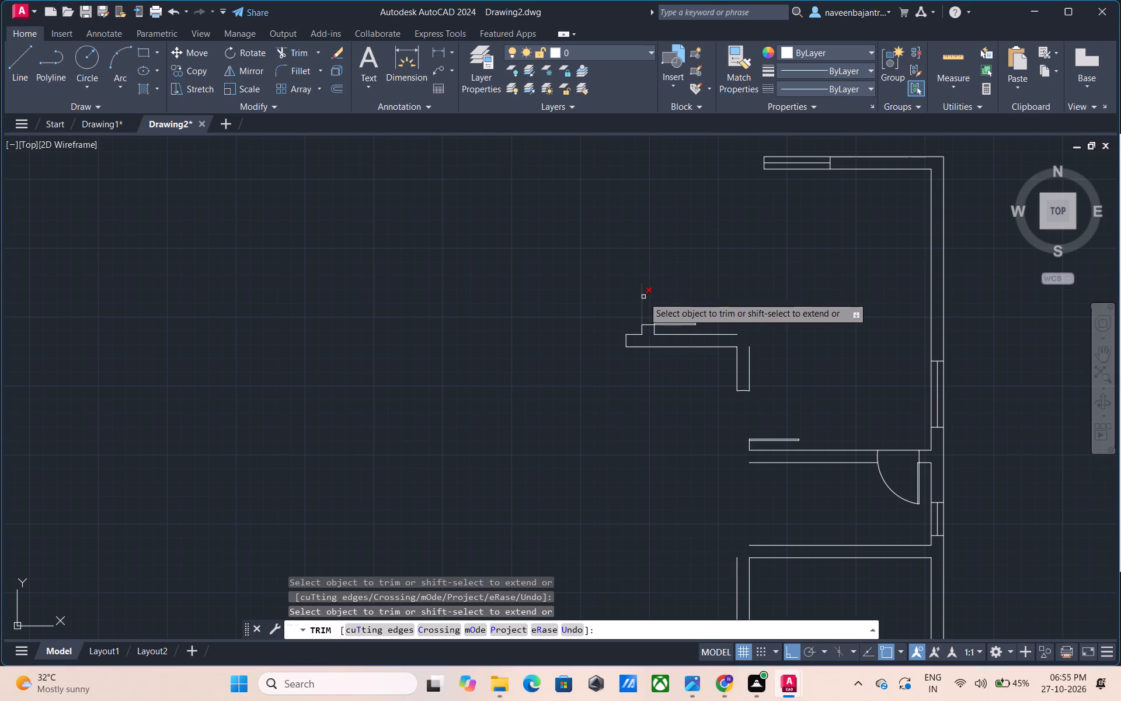
click(643, 297)
click(641, 335)
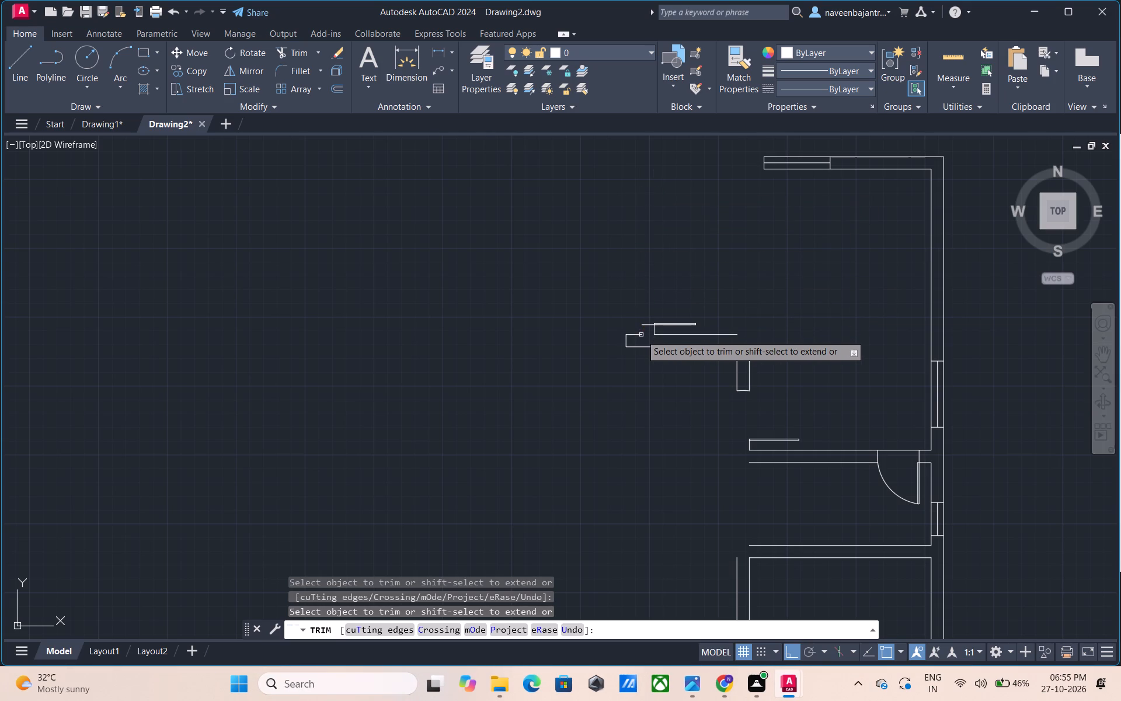
click(638, 333)
click(625, 338)
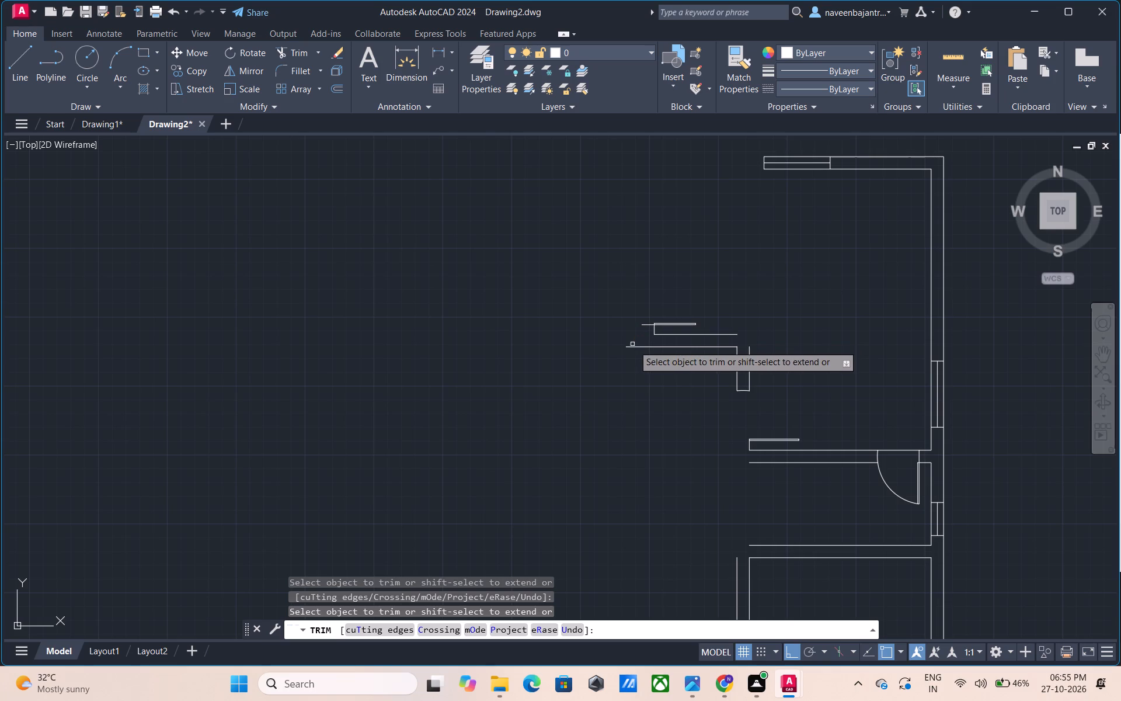
click(635, 345)
click(645, 327)
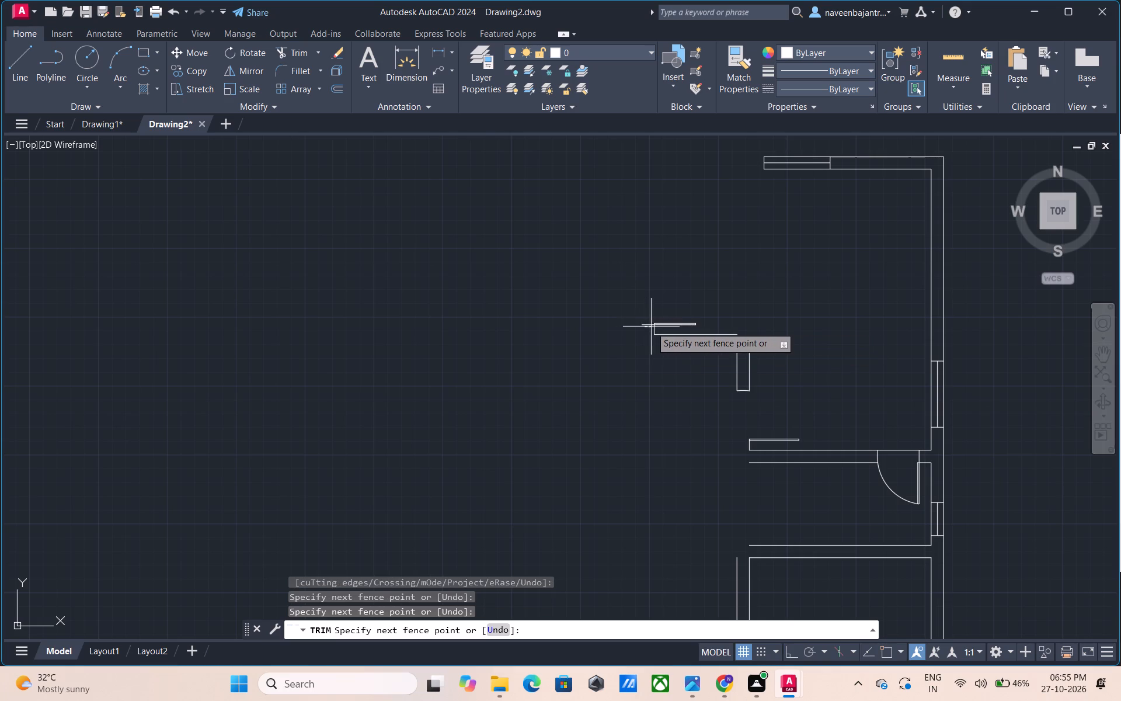
click(668, 327)
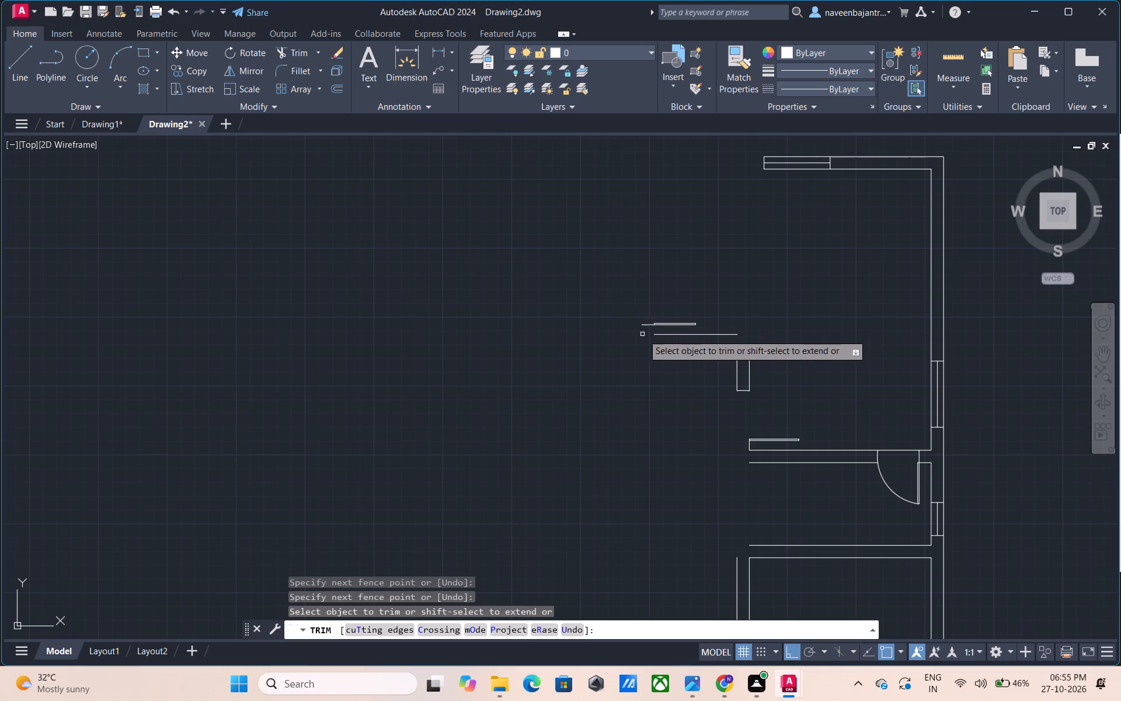
click(692, 336)
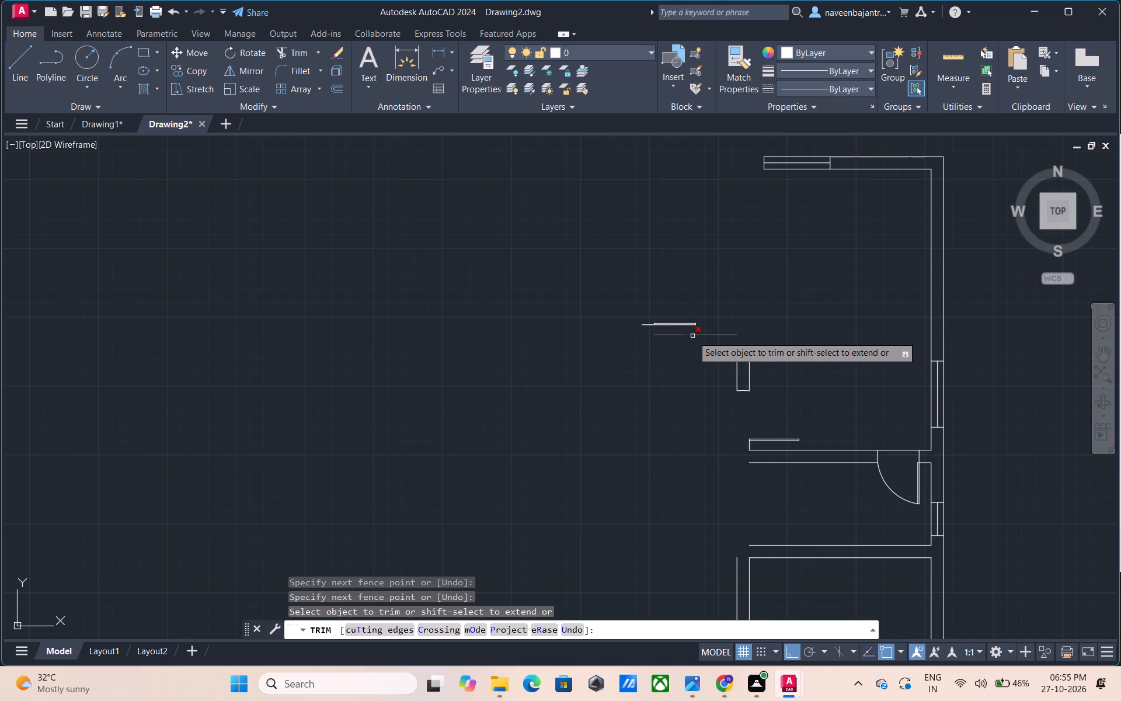
click(687, 325)
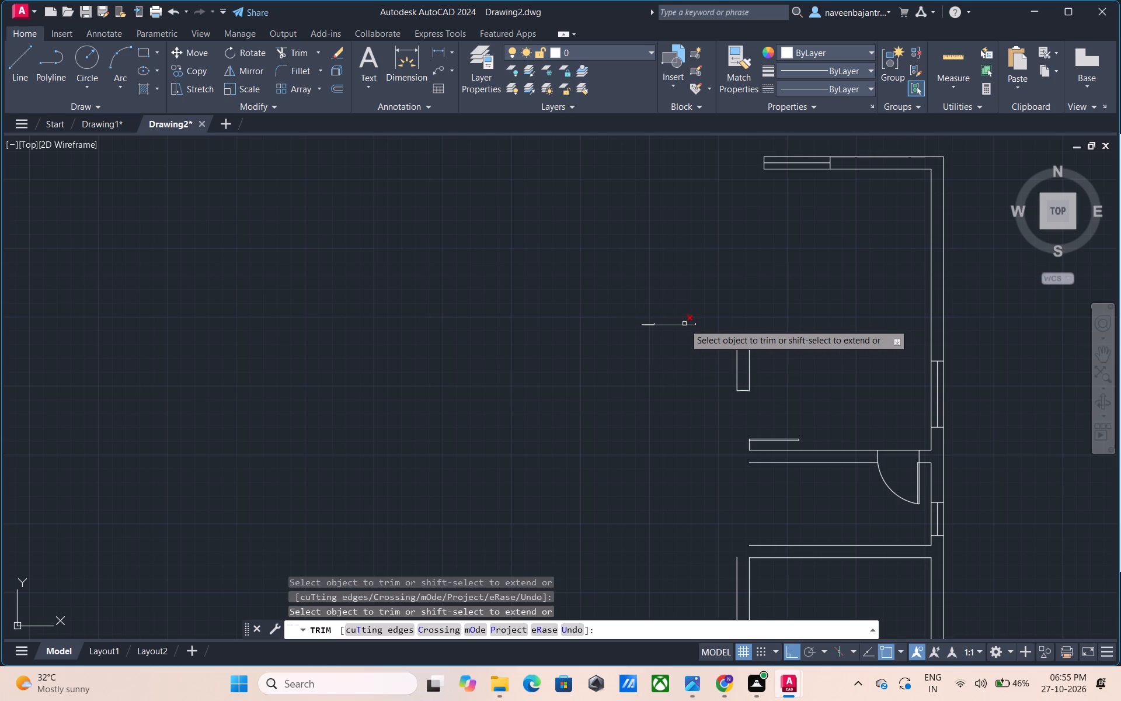
click(684, 324)
click(654, 324)
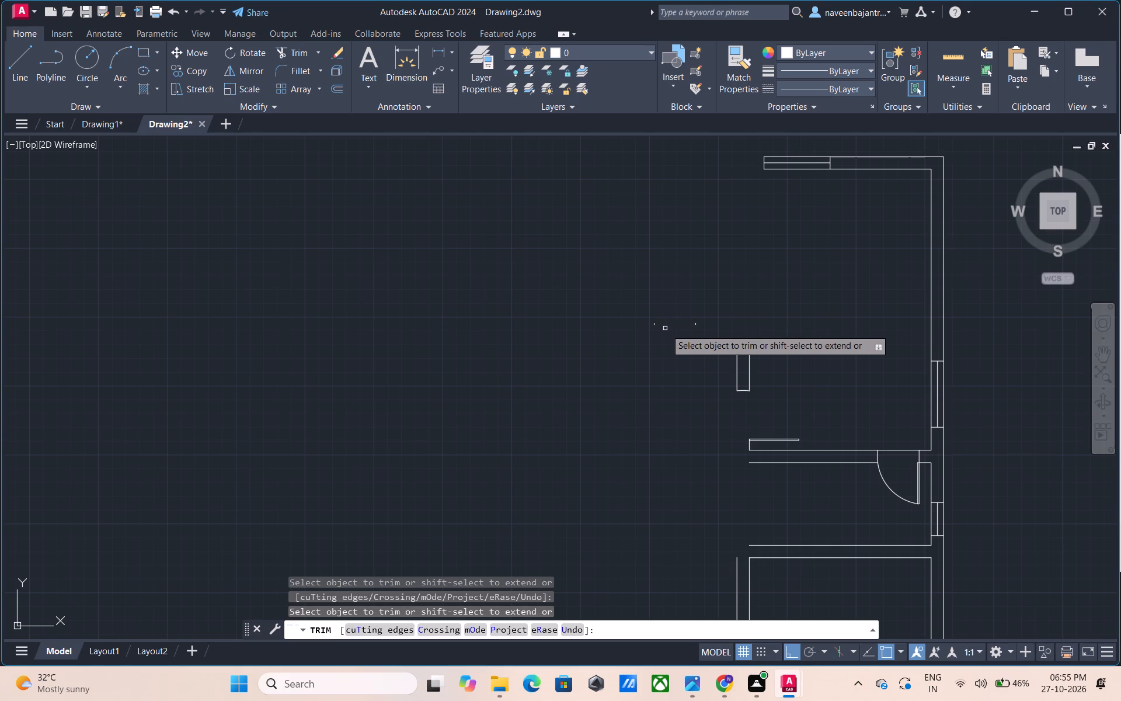
click(655, 321)
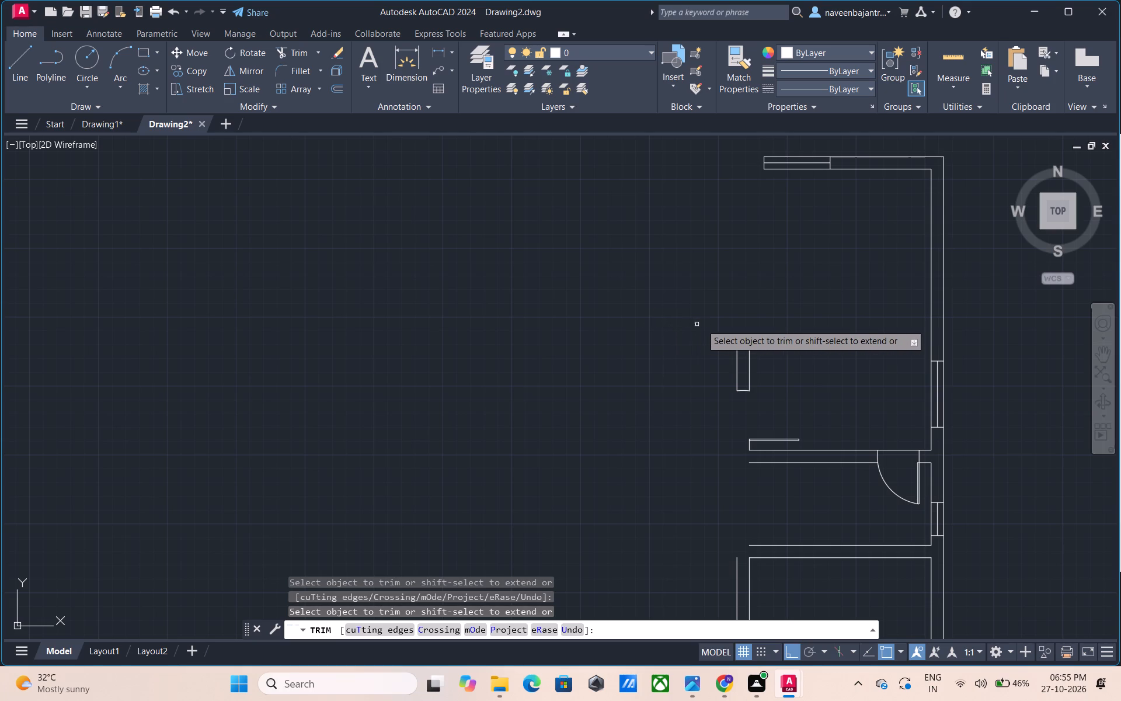
Trim away the stray leftover speck and the short double wall stub with its end line on the plan's west side.
click(697, 324)
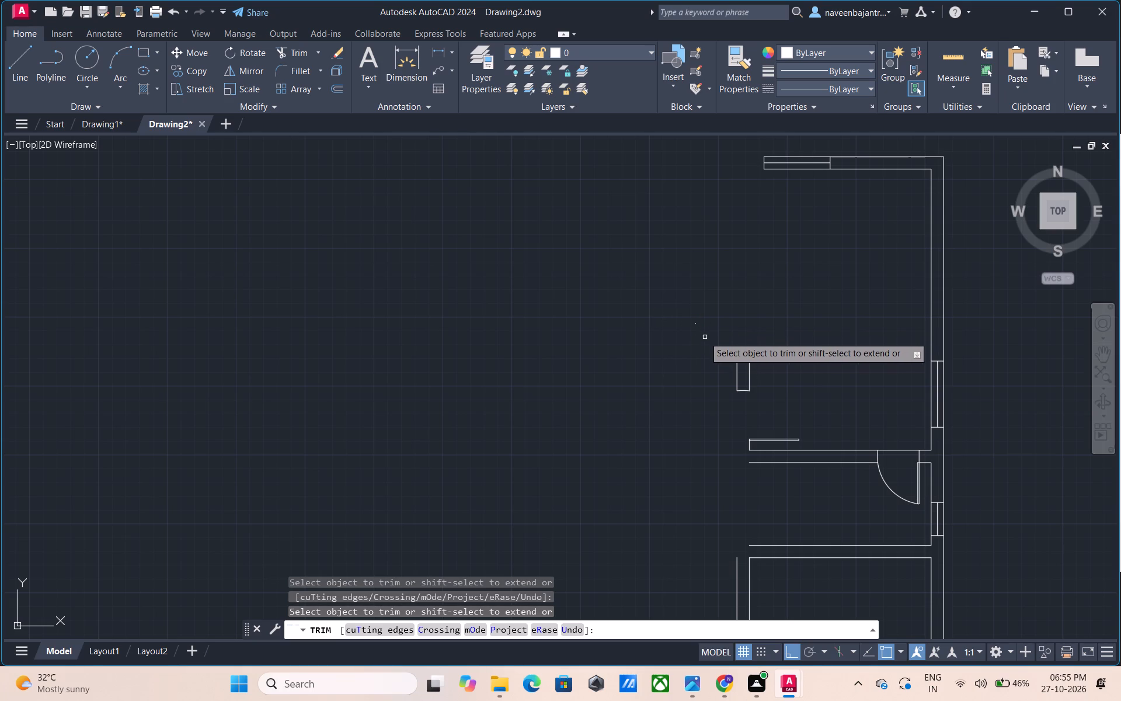
click(696, 324)
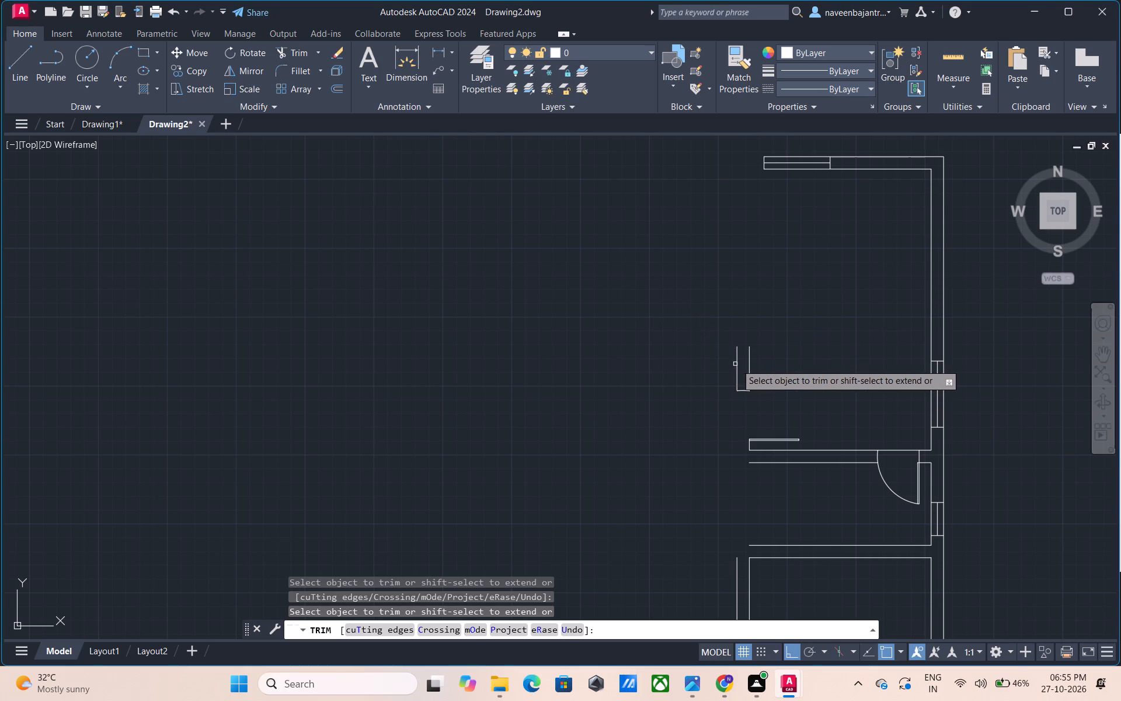
scroll(739, 364, up, 1)
click(734, 362)
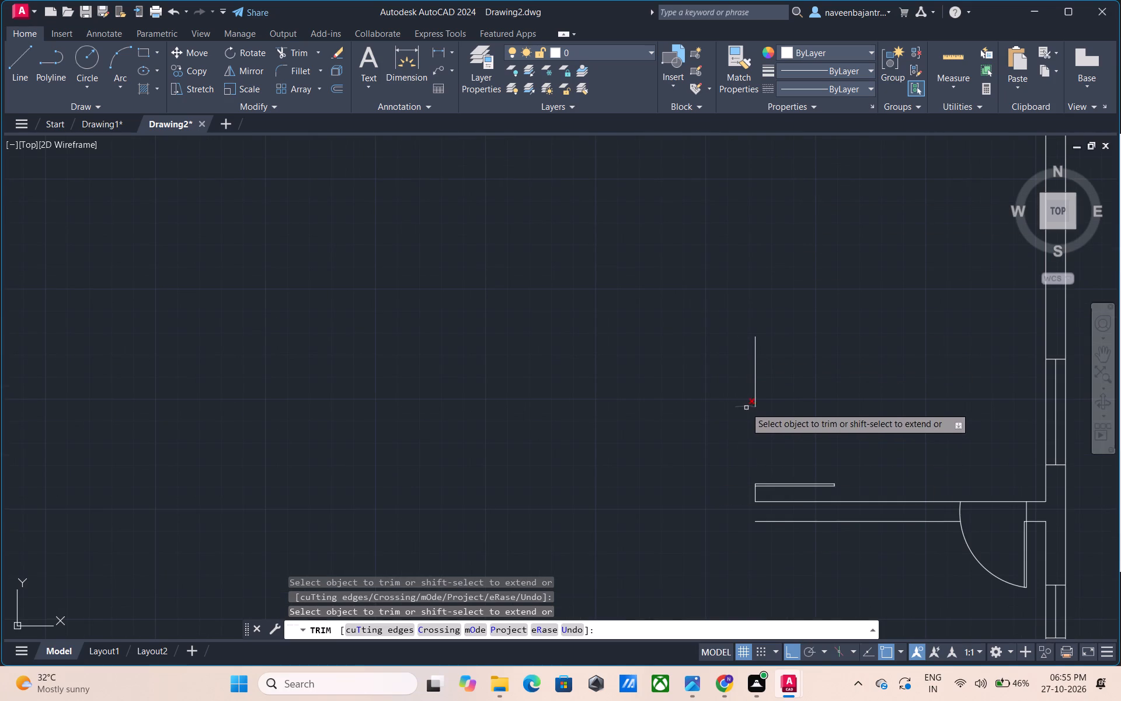
click(744, 405)
click(756, 378)
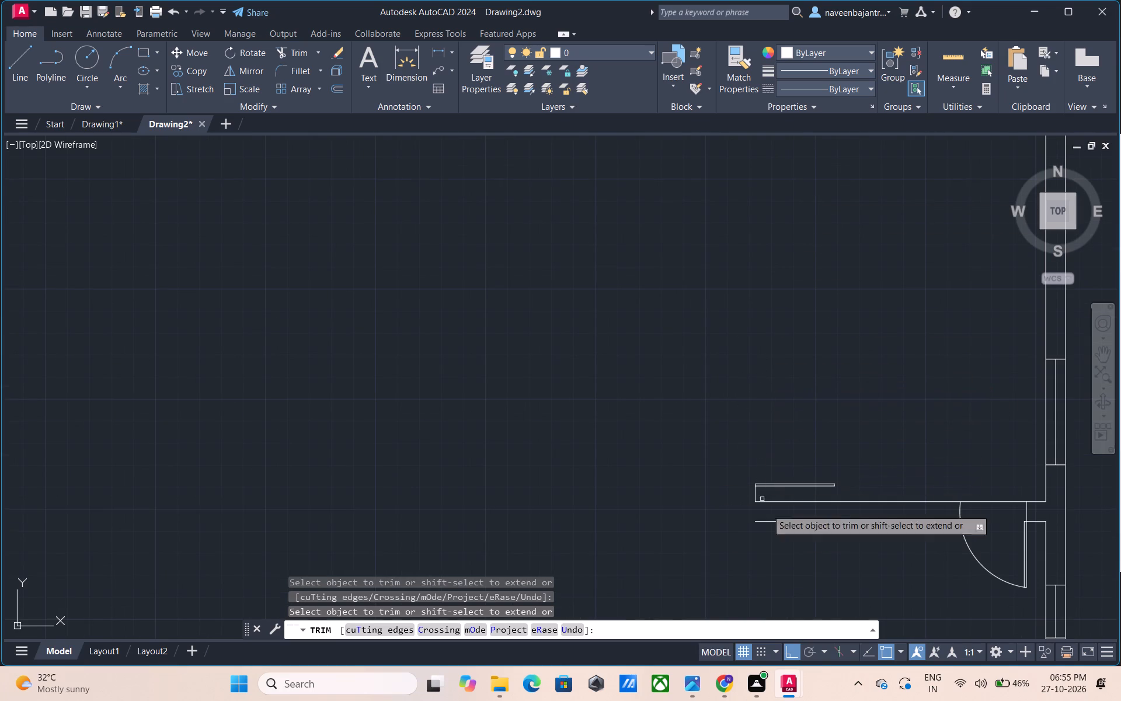
Trim away the double partition lines running west from the upper east door, plus the door leaf and jamb remnants at their west end.
click(770, 523)
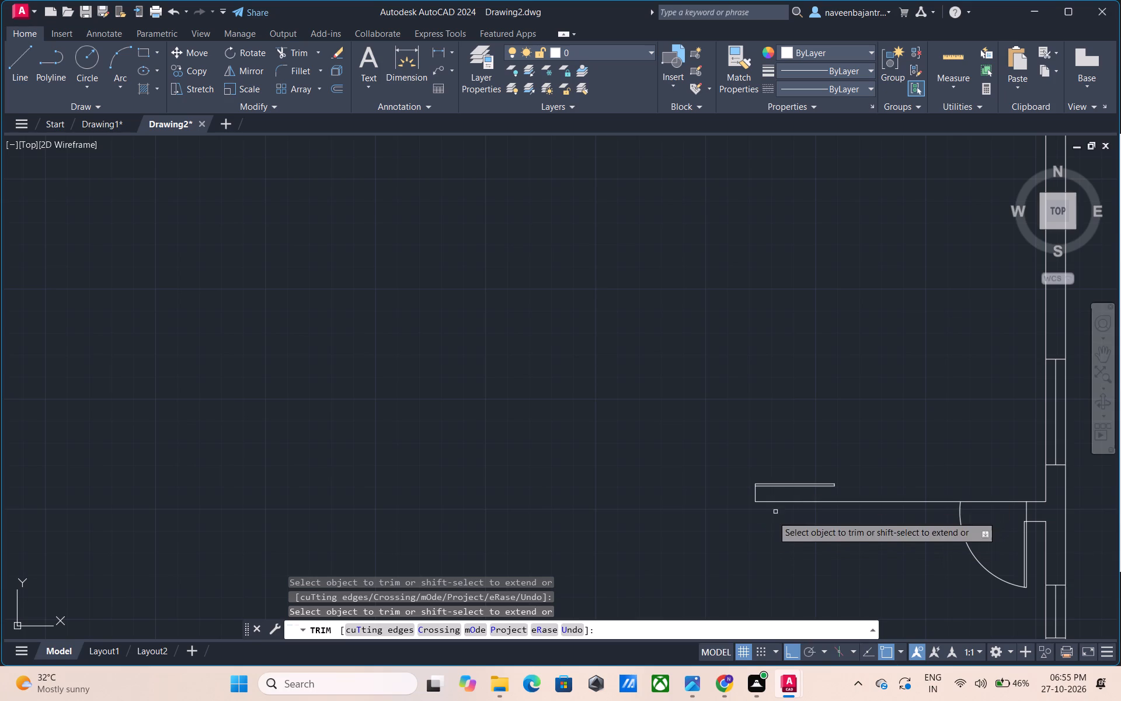
click(775, 500)
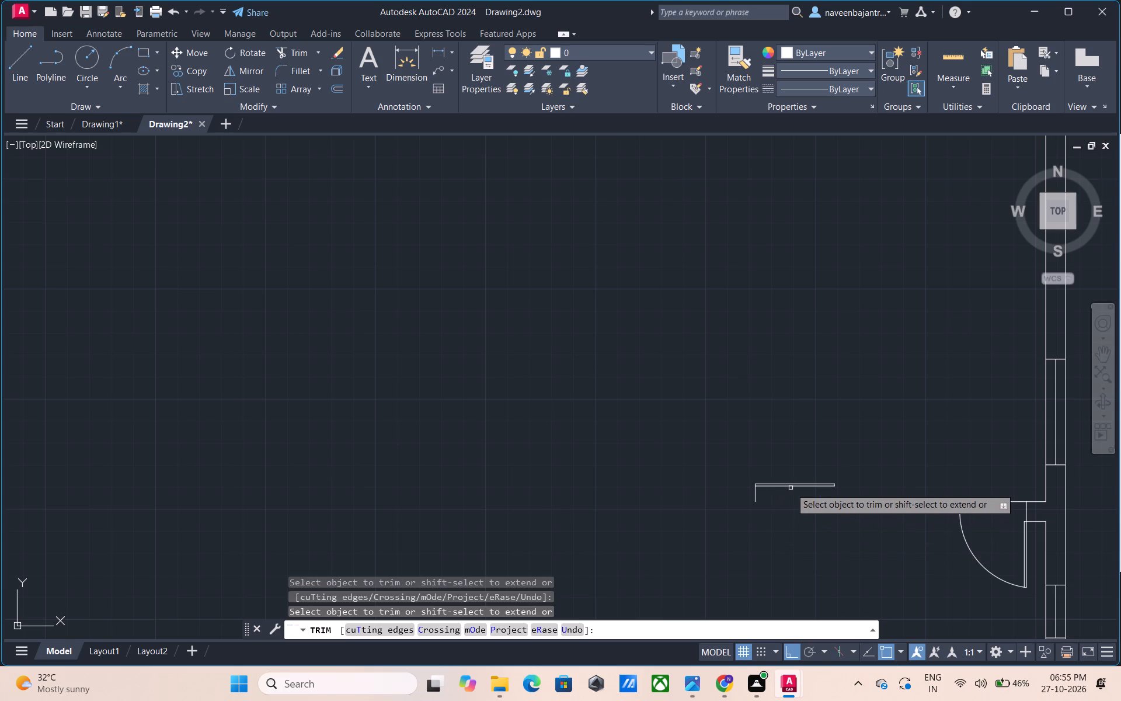
click(791, 488)
click(797, 481)
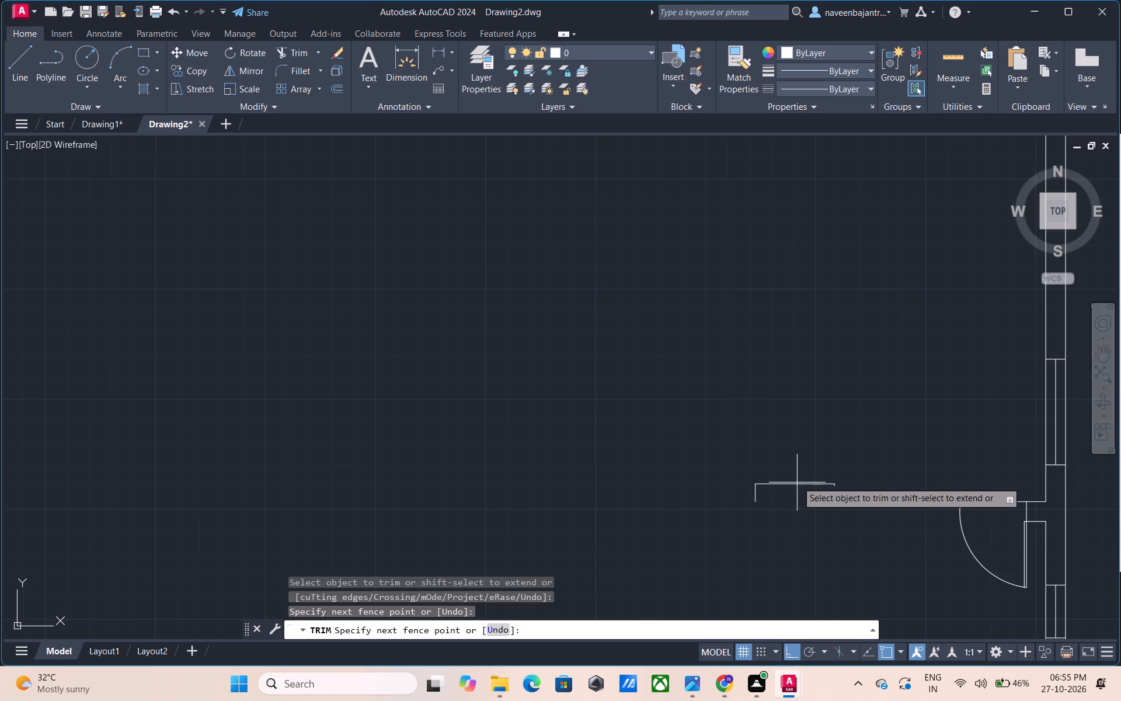
drag(797, 484, 792, 484)
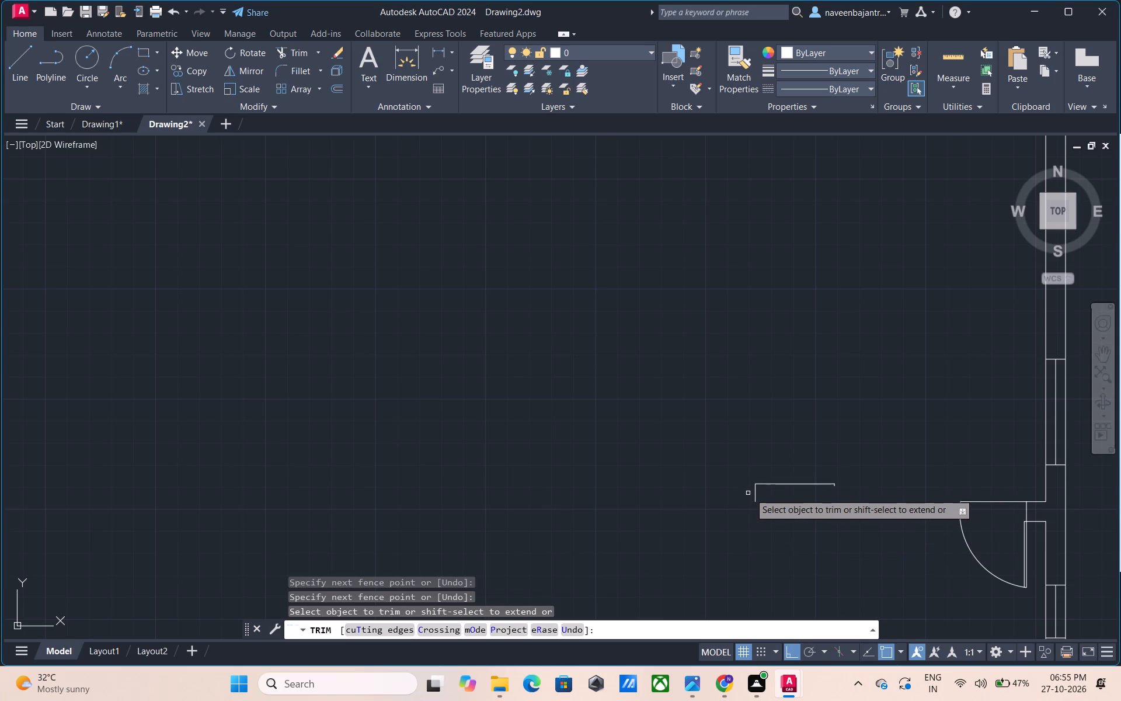
click(756, 492)
click(770, 483)
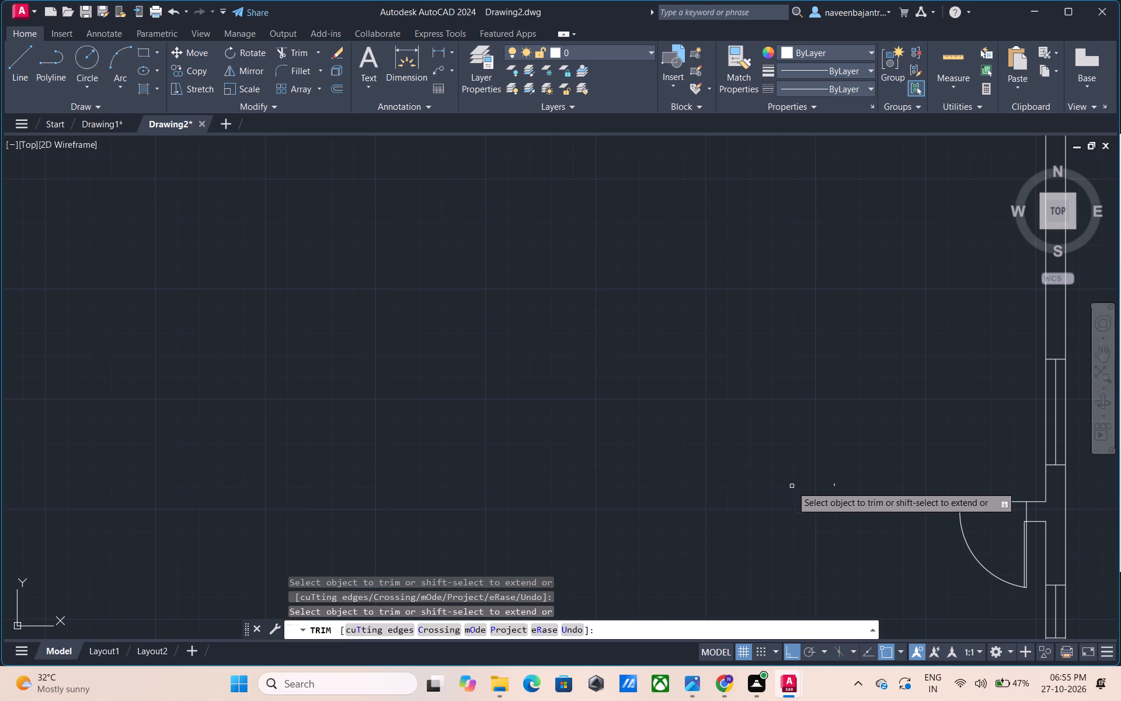
click(838, 484)
click(831, 483)
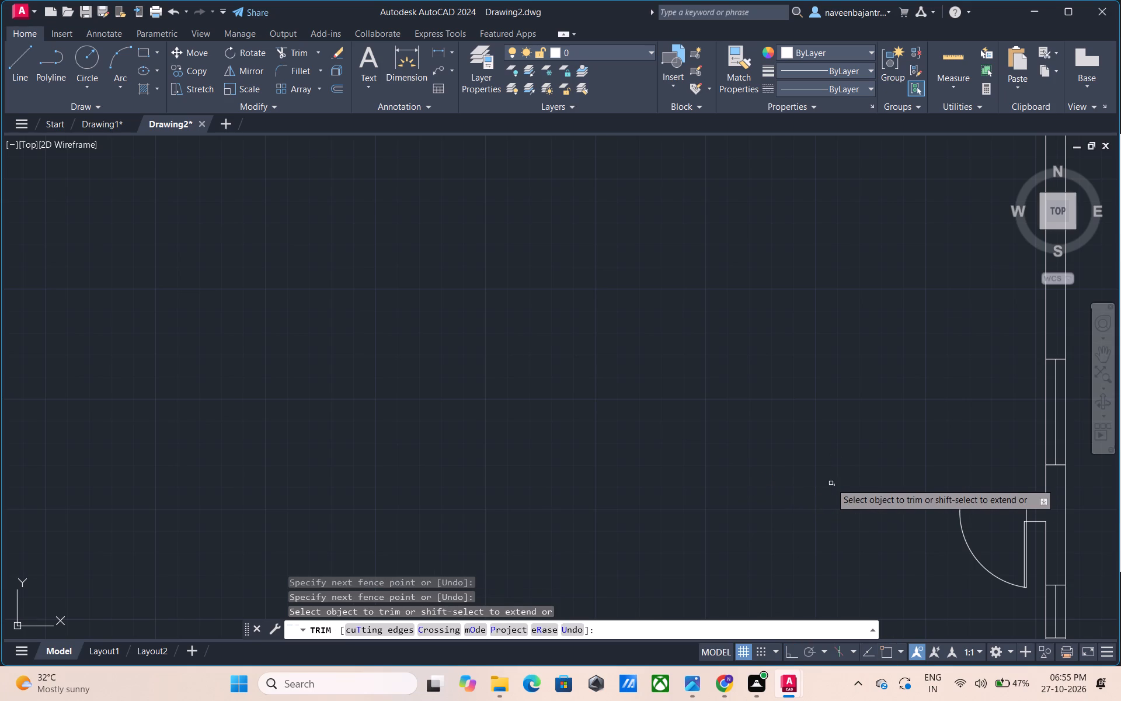
click(833, 487)
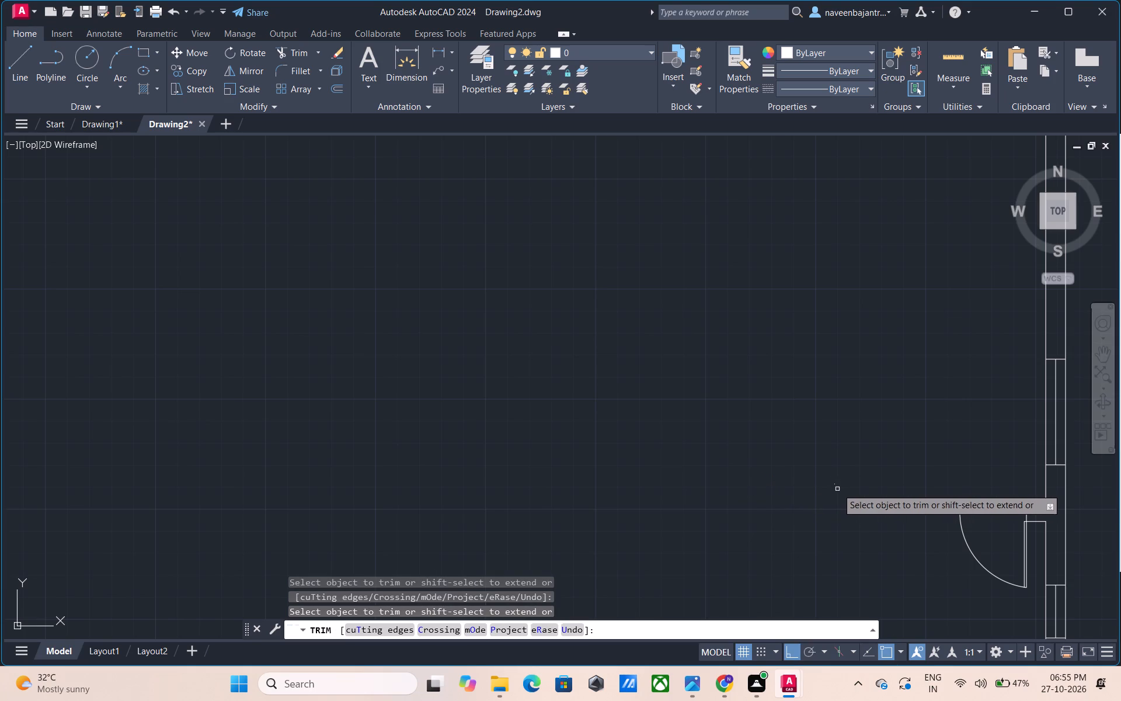
click(837, 485)
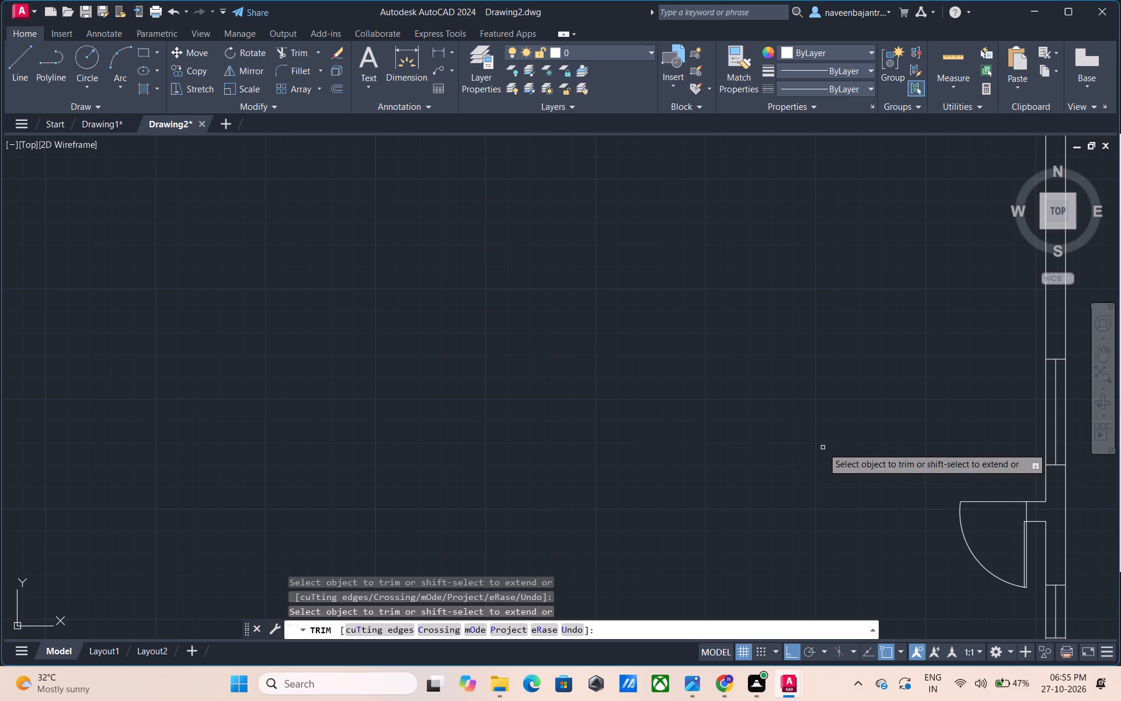
Trim away the lower room's short double west wall with its end line and the double partition joining it to the east wall.
middle_drag(823, 447, 590, 475)
scroll(590, 477, up, 1)
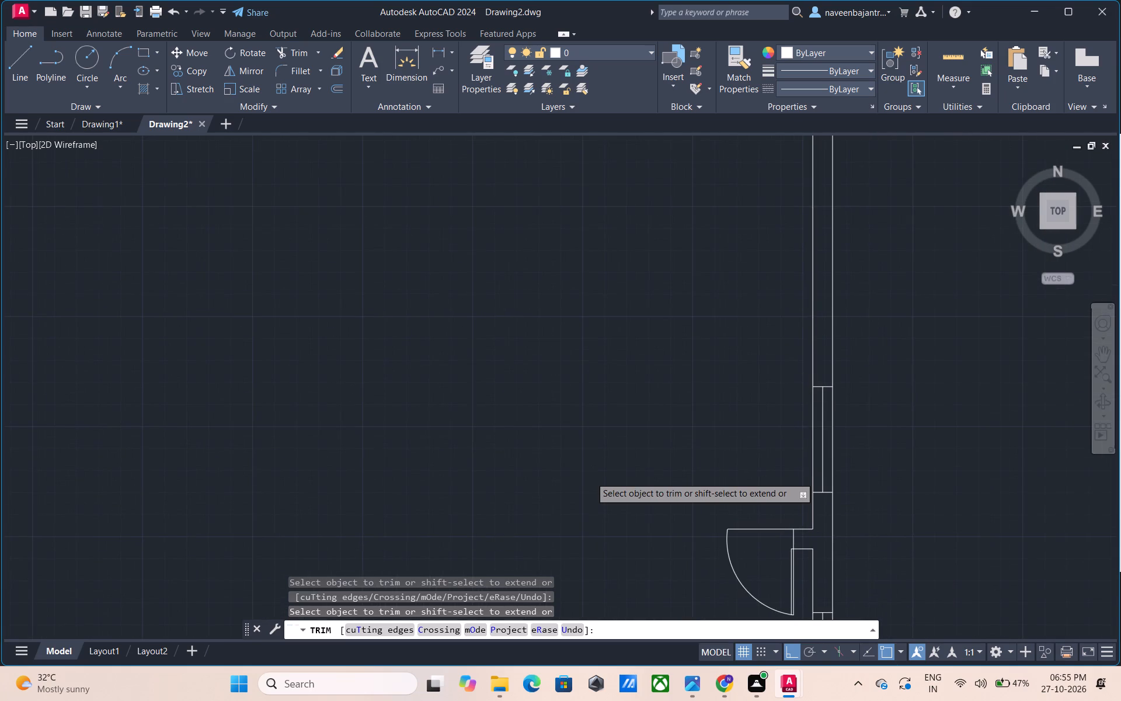
scroll(590, 477, up, 1)
scroll(590, 477, down, 4)
middle_drag(599, 478, 602, 479)
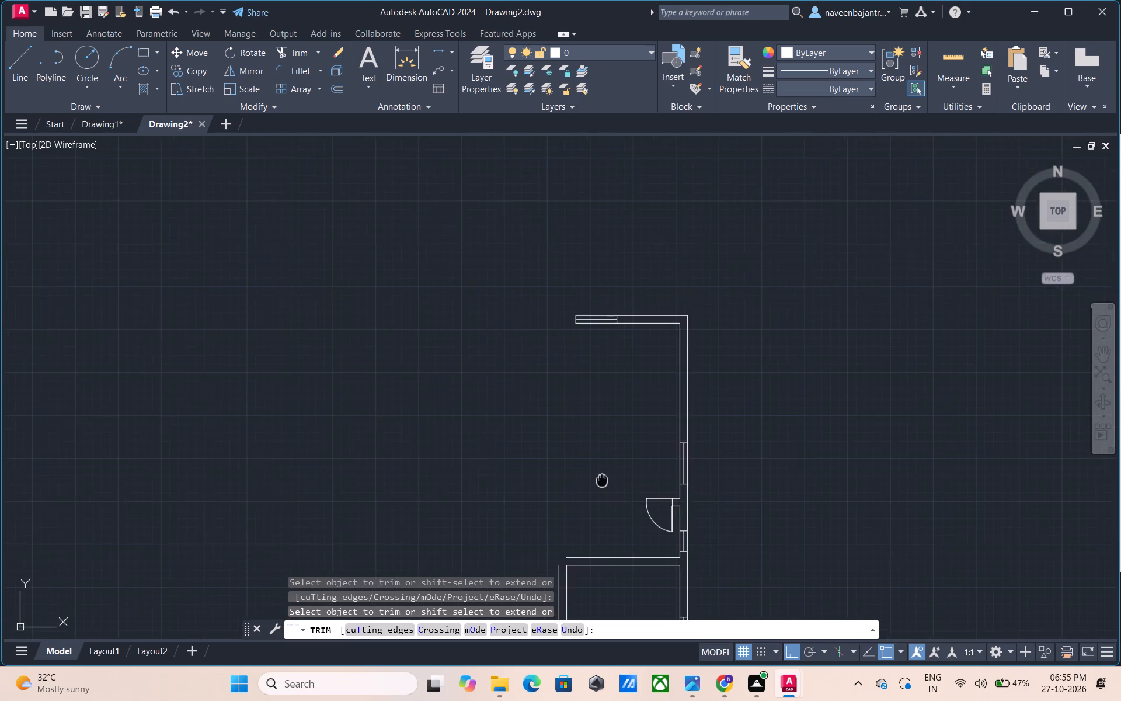
middle_drag(602, 479, 630, 323)
middle_drag(642, 387, 642, 387)
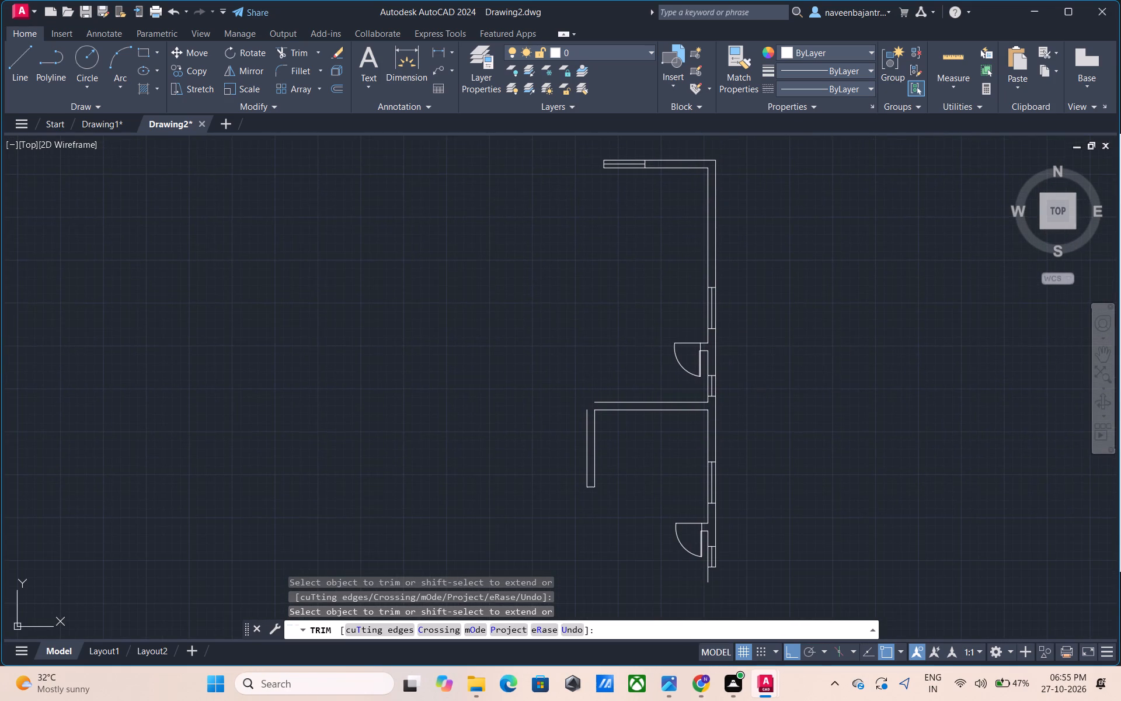
middle_drag(642, 387, 713, 372)
scroll(718, 190, down, 2)
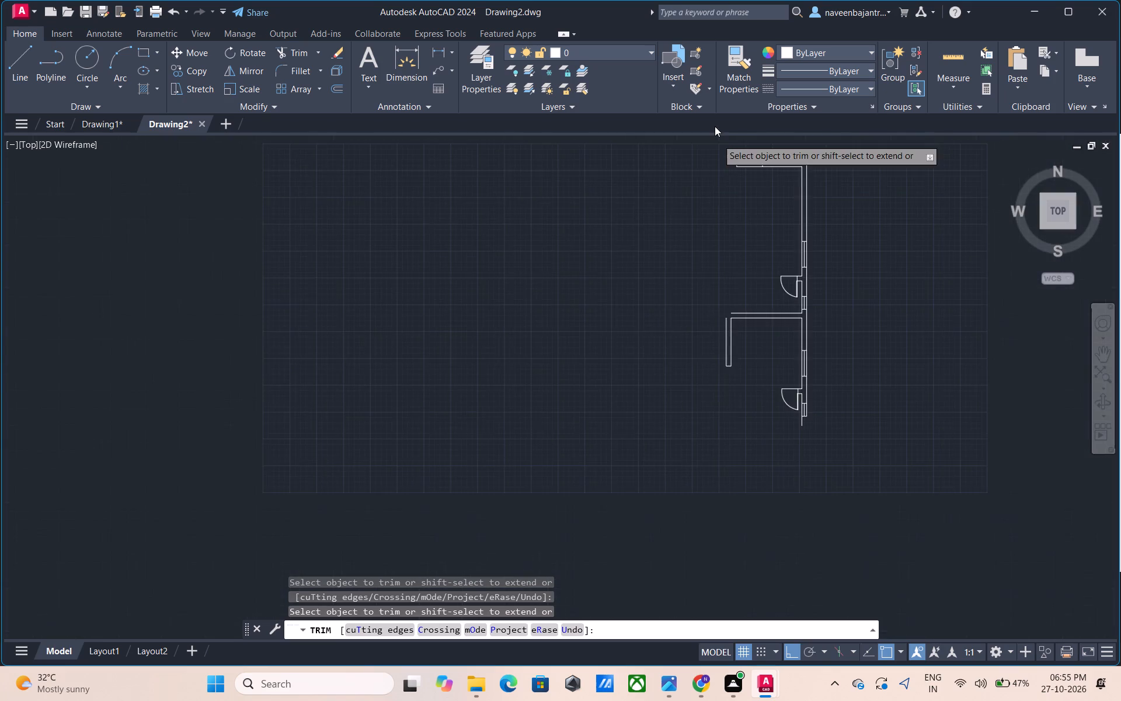
scroll(715, 126, down, 1)
scroll(670, 197, down, 4)
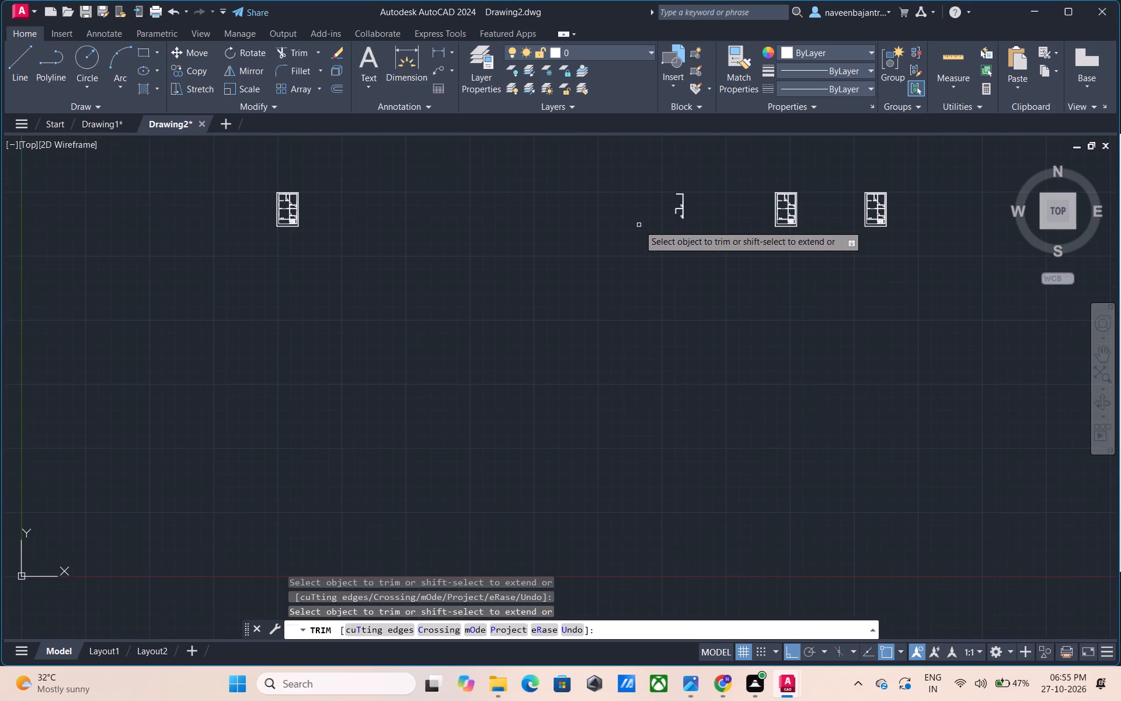
scroll(639, 225, up, 3)
middle_drag(639, 225, 572, 353)
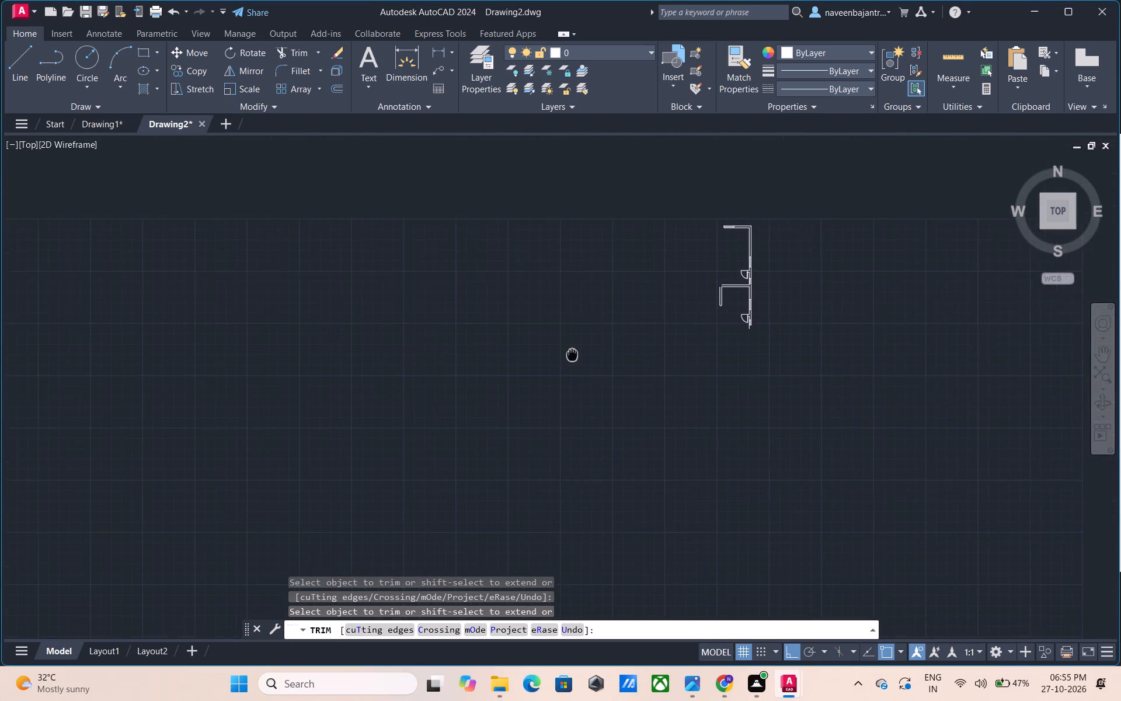
middle_drag(572, 353, 476, 377)
scroll(484, 380, up, 2)
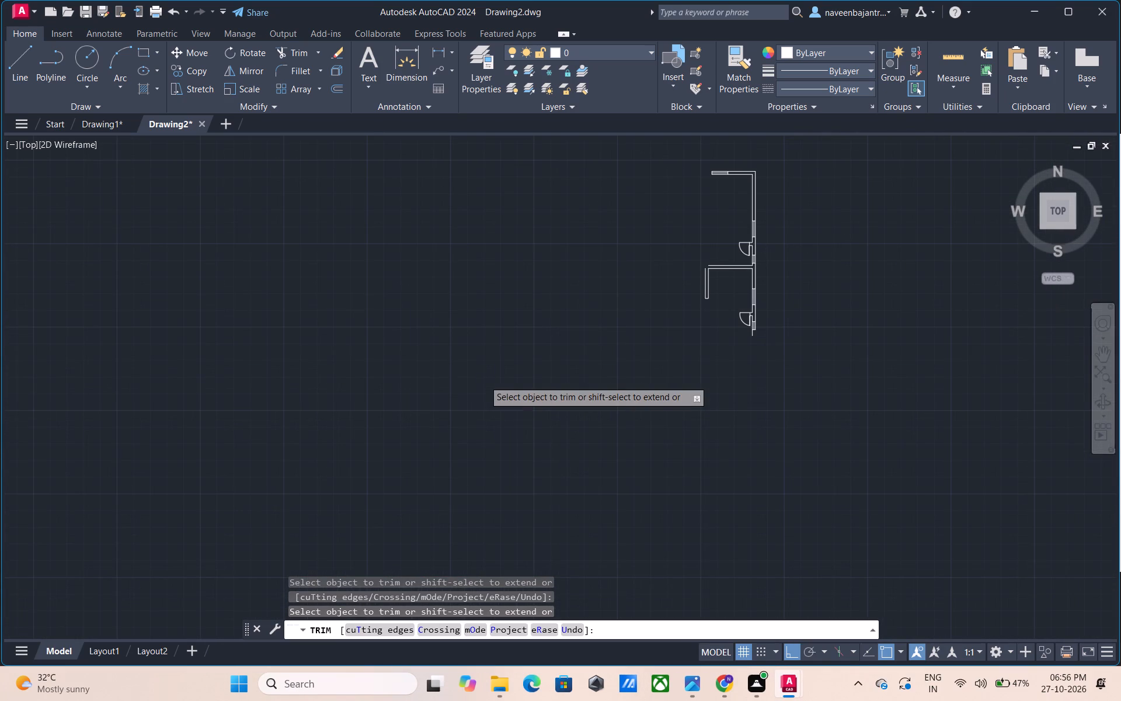
middle_drag(484, 380, 305, 491)
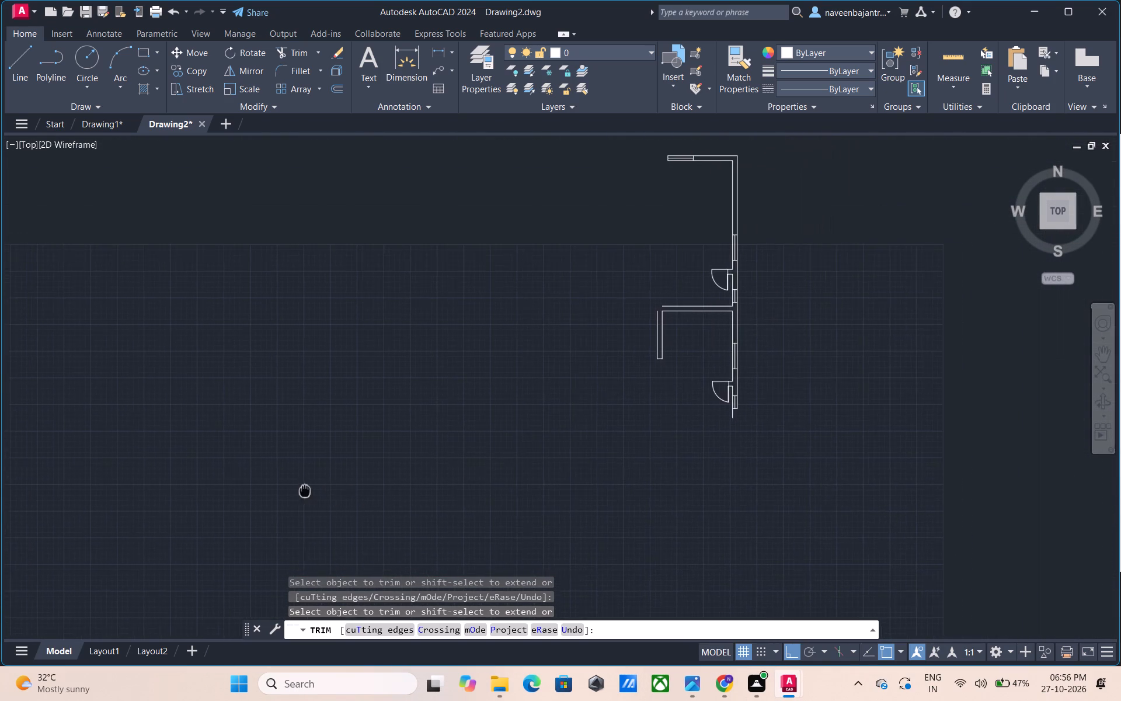
middle_drag(305, 491, 263, 508)
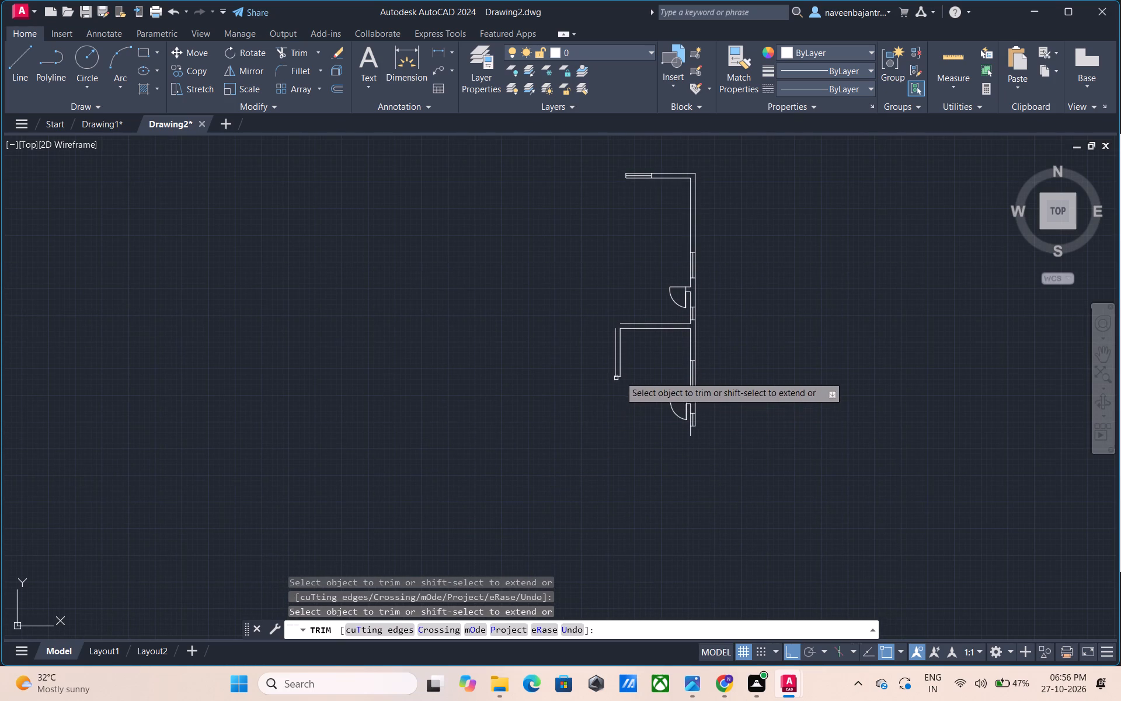
click(614, 372)
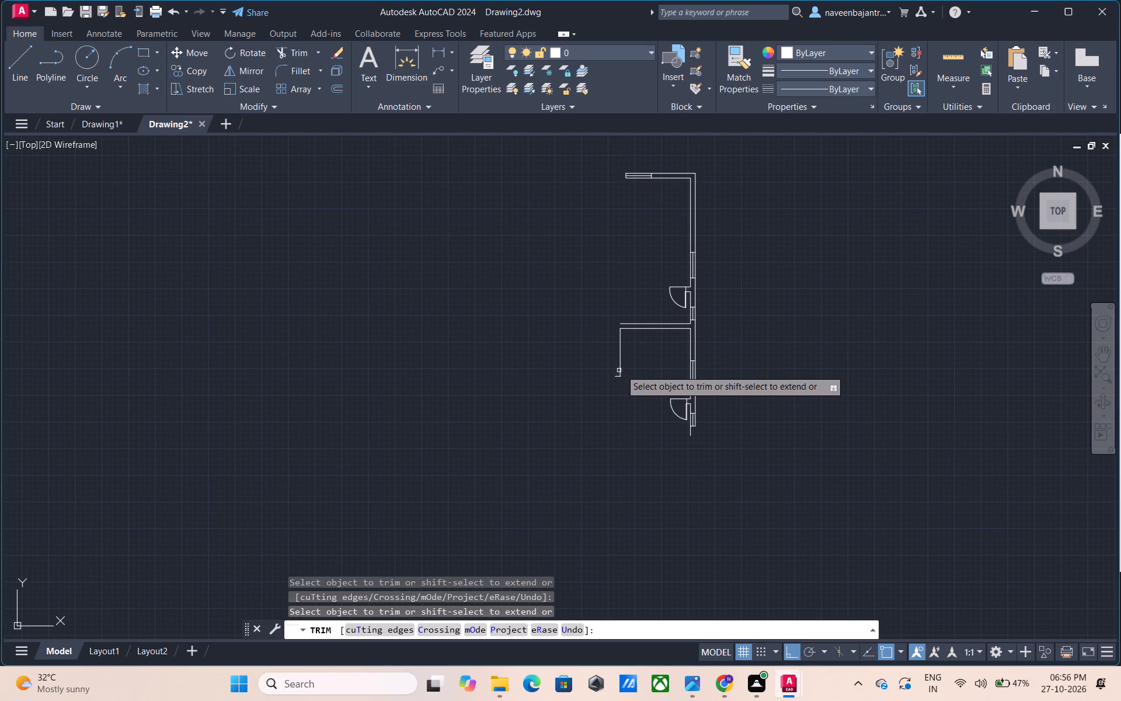
click(621, 369)
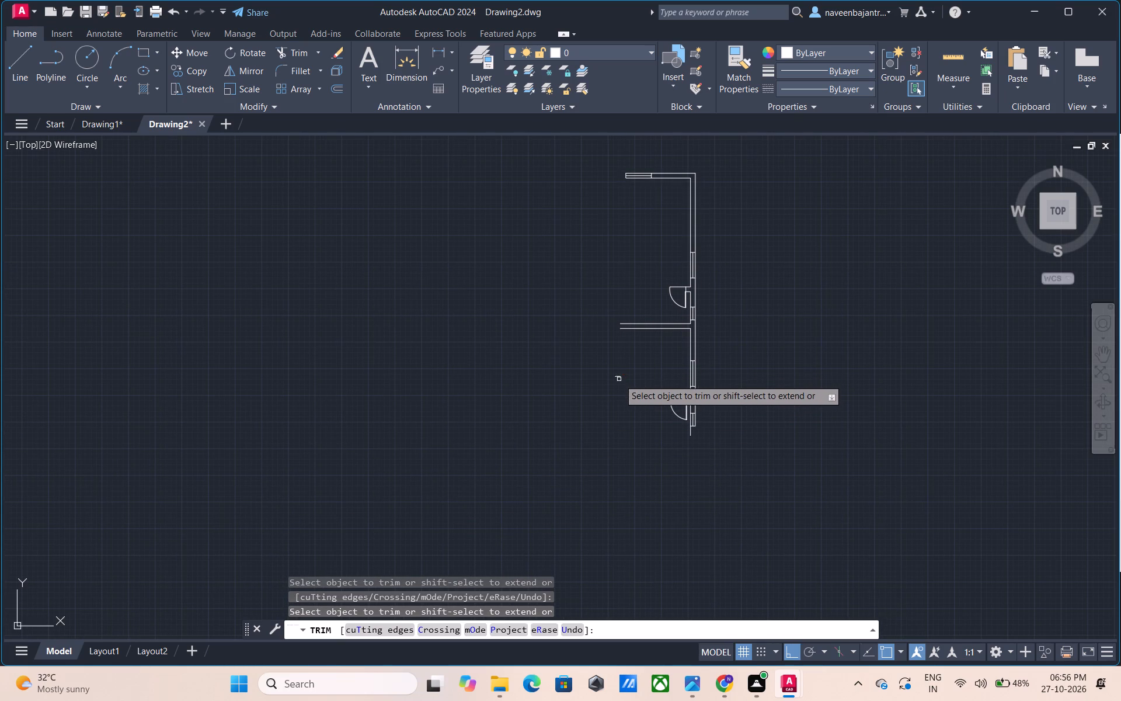
click(615, 377)
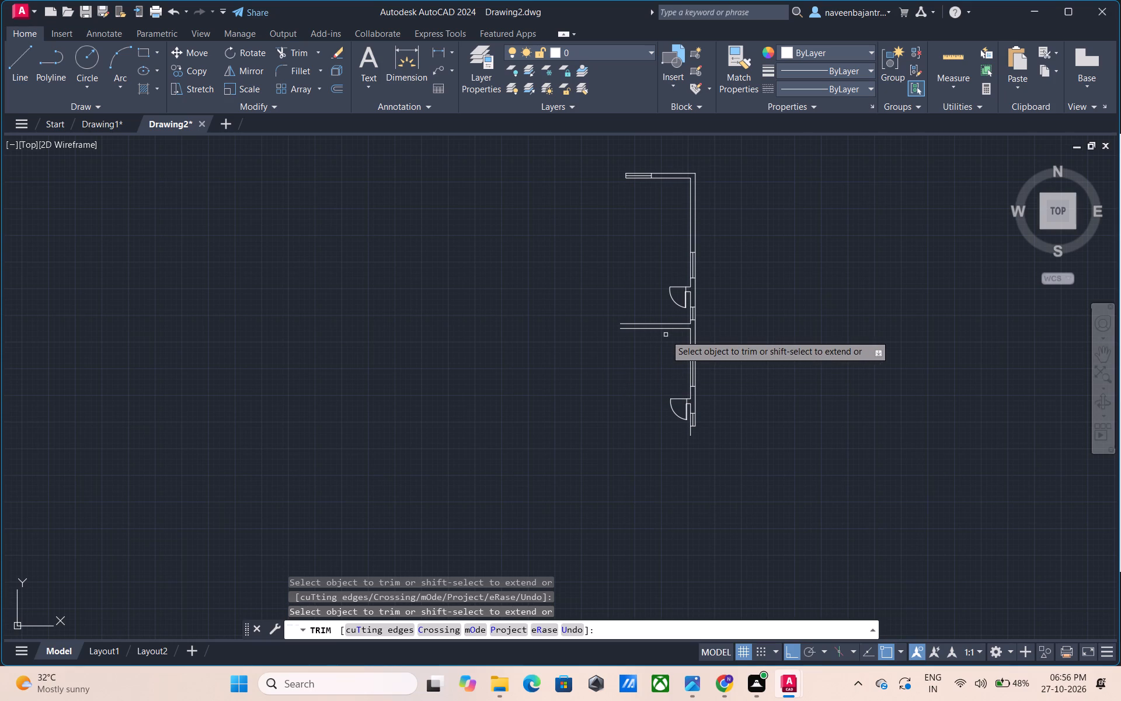
click(669, 329)
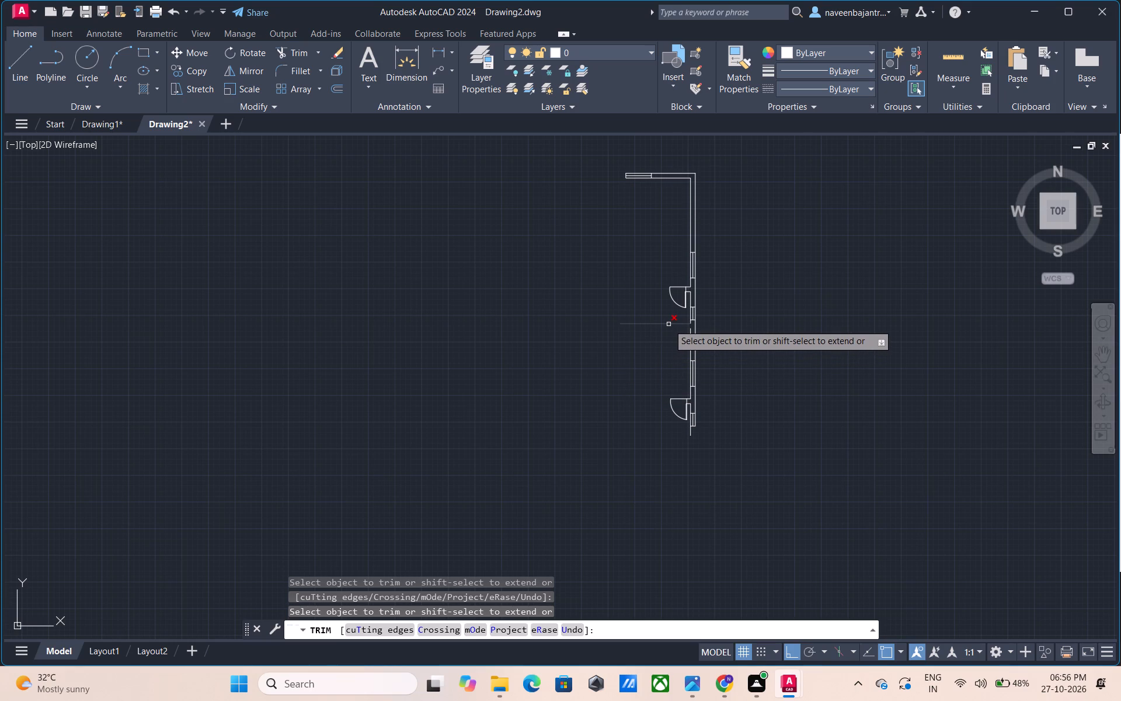
drag(669, 324, 677, 320)
Trim away the upper east door's swing arc, opening line and leaf, plus the inner wall line beside it.
click(681, 307)
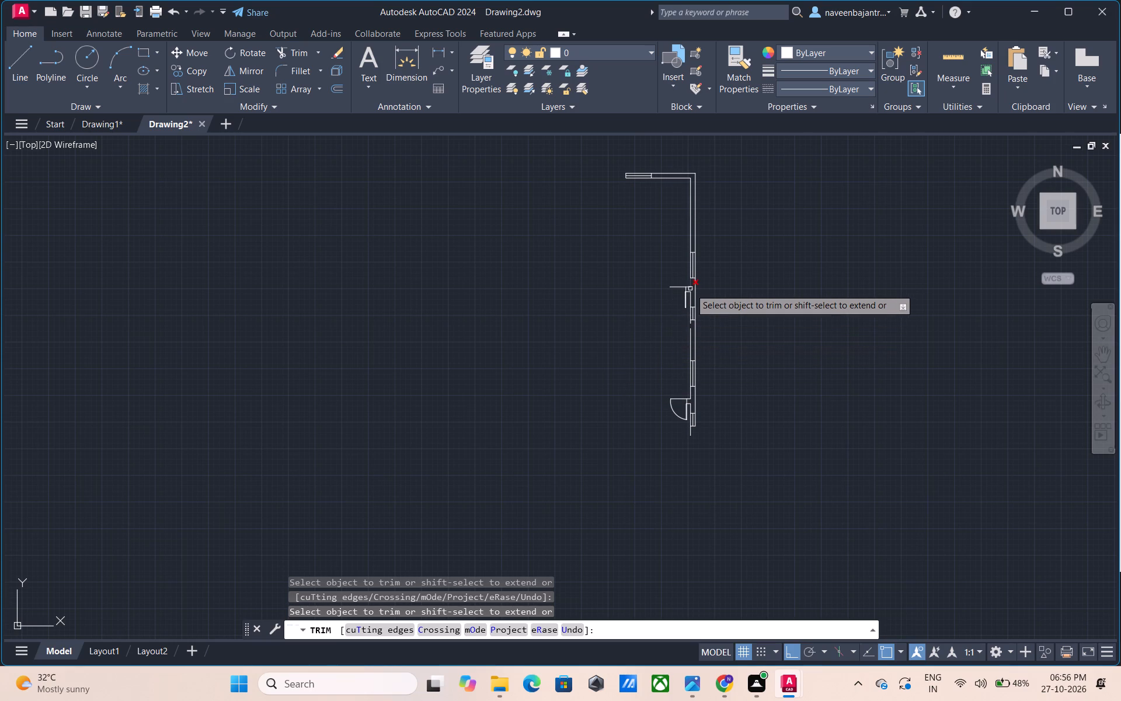
click(683, 289)
click(687, 295)
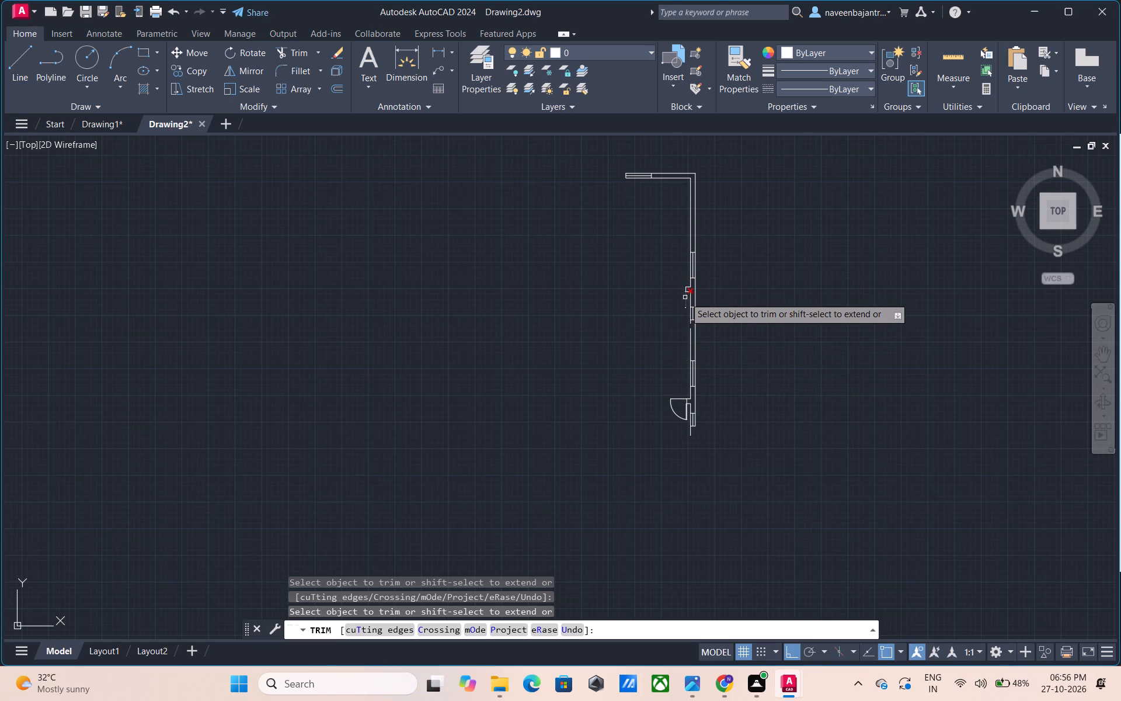
drag(687, 298, 687, 307)
click(687, 308)
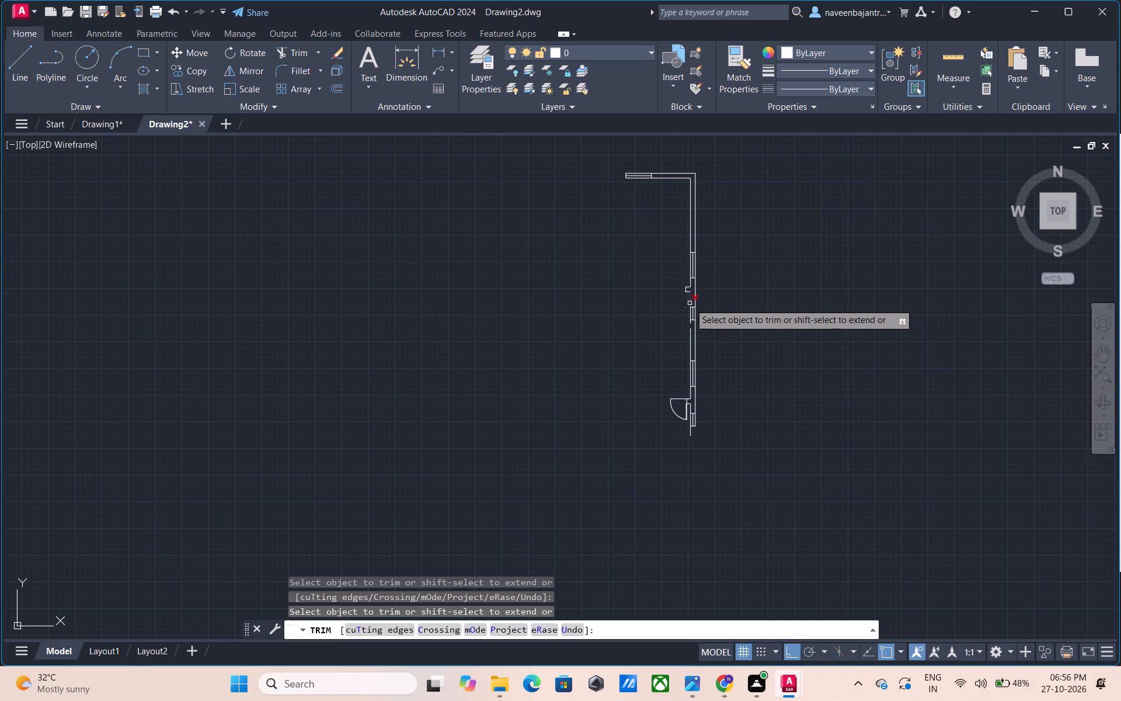
click(690, 303)
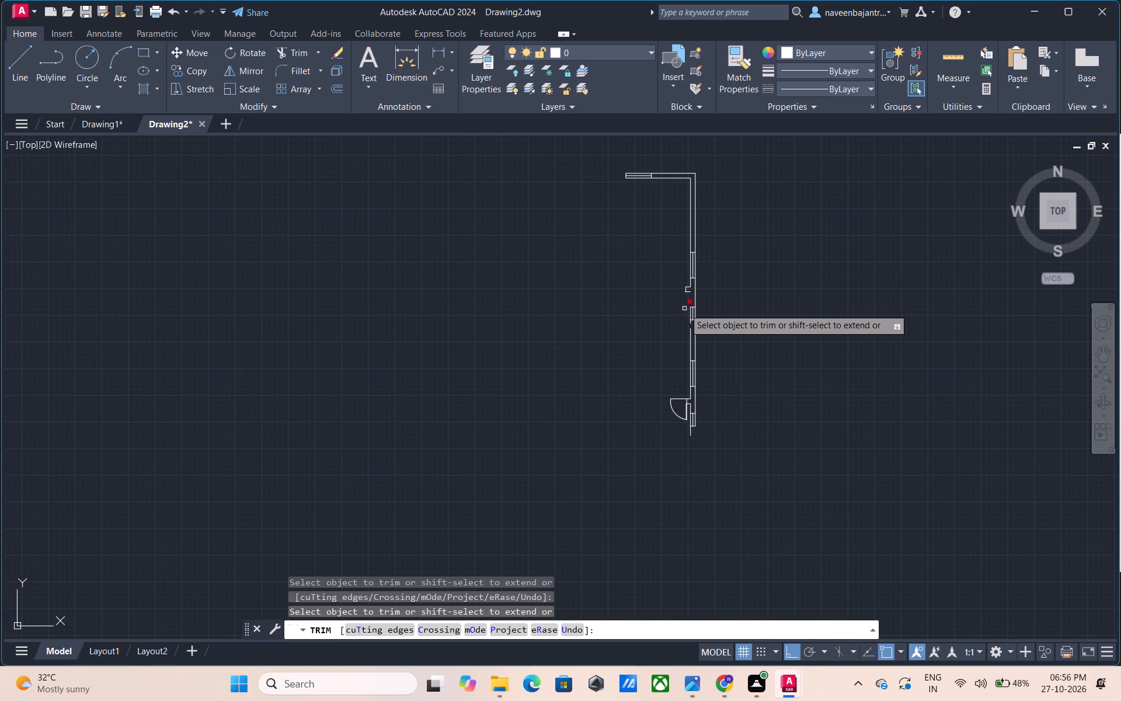
click(684, 308)
Trim away the short wall lines beside the upper east door opening, plus the outer wall line and jamb remnants at its north end.
click(691, 311)
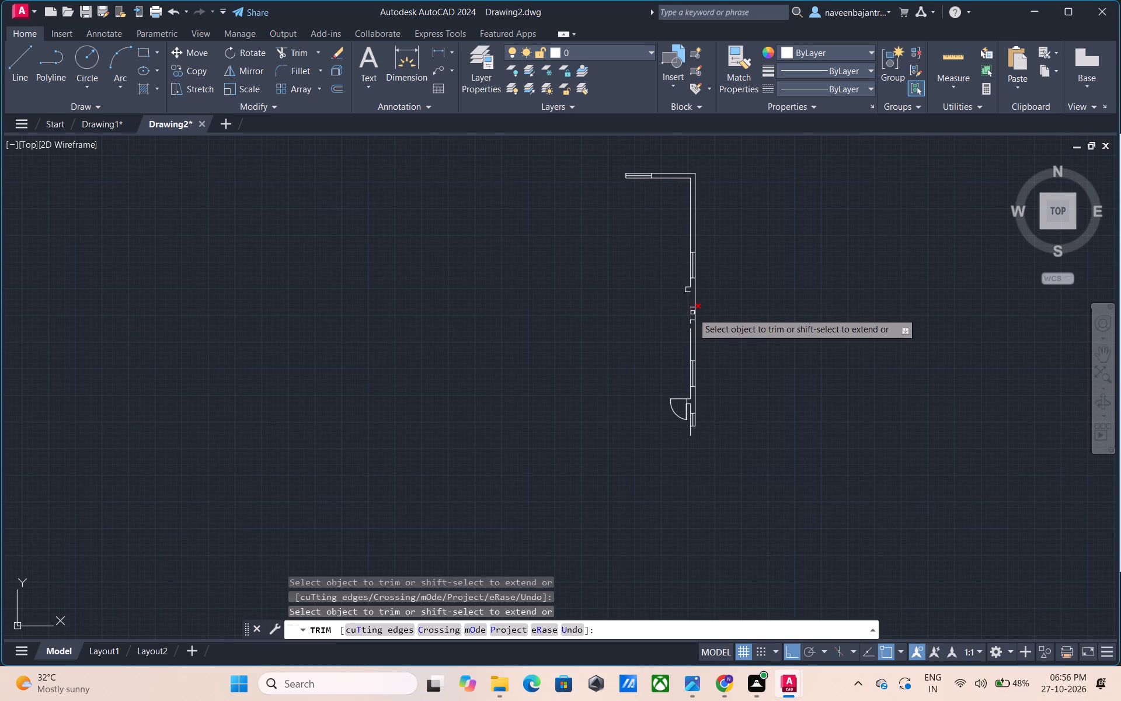
click(692, 313)
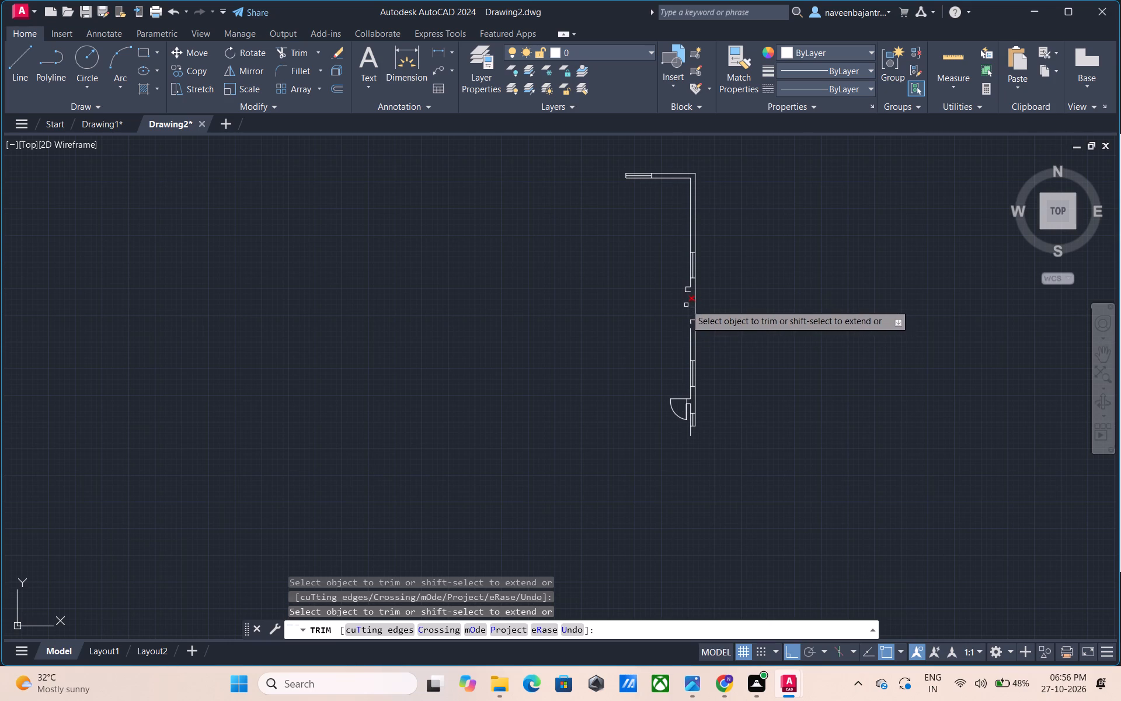
click(694, 307)
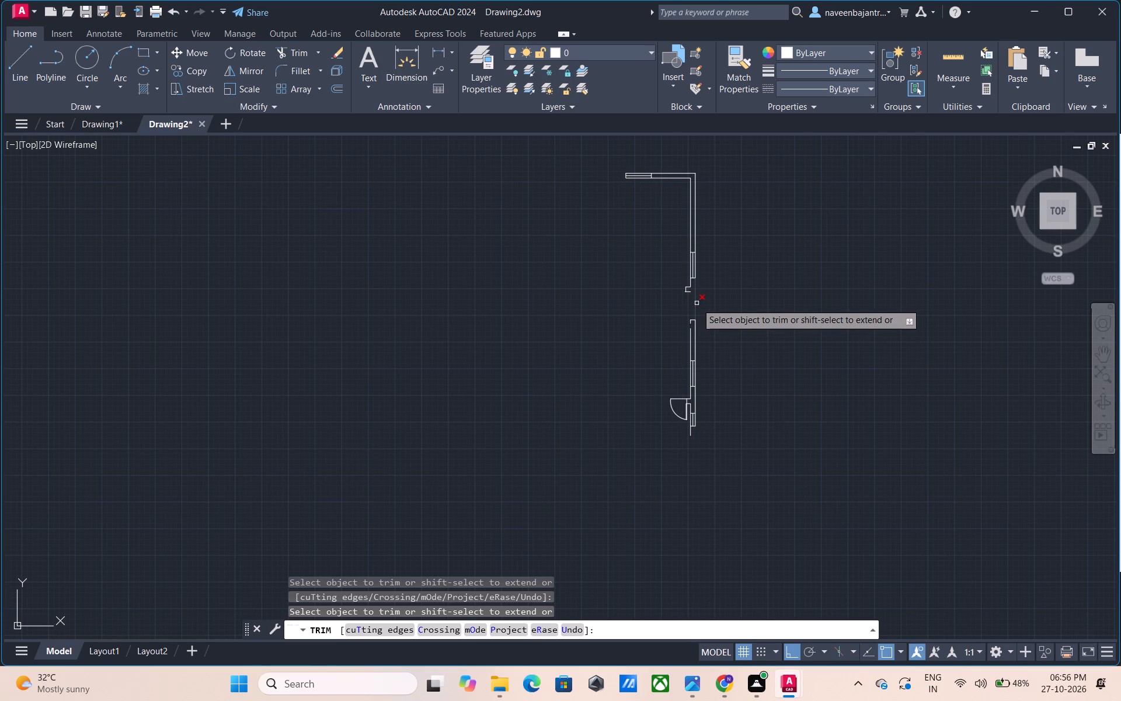
drag(697, 303, 695, 296)
click(688, 287)
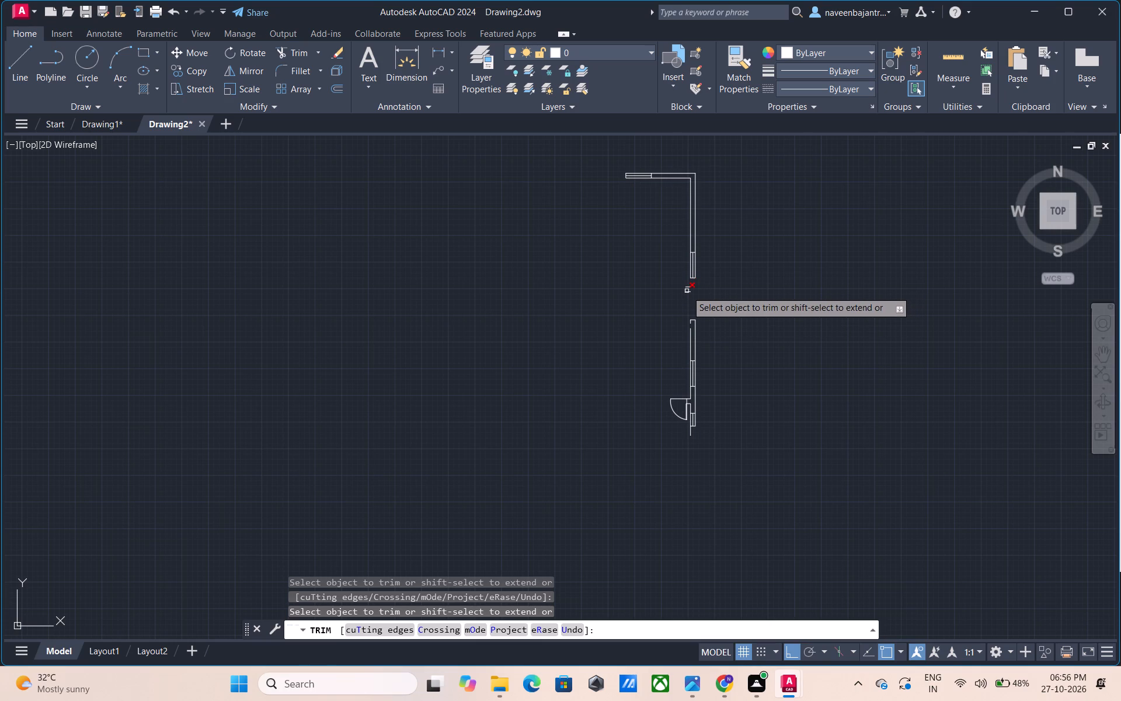
click(687, 291)
click(690, 292)
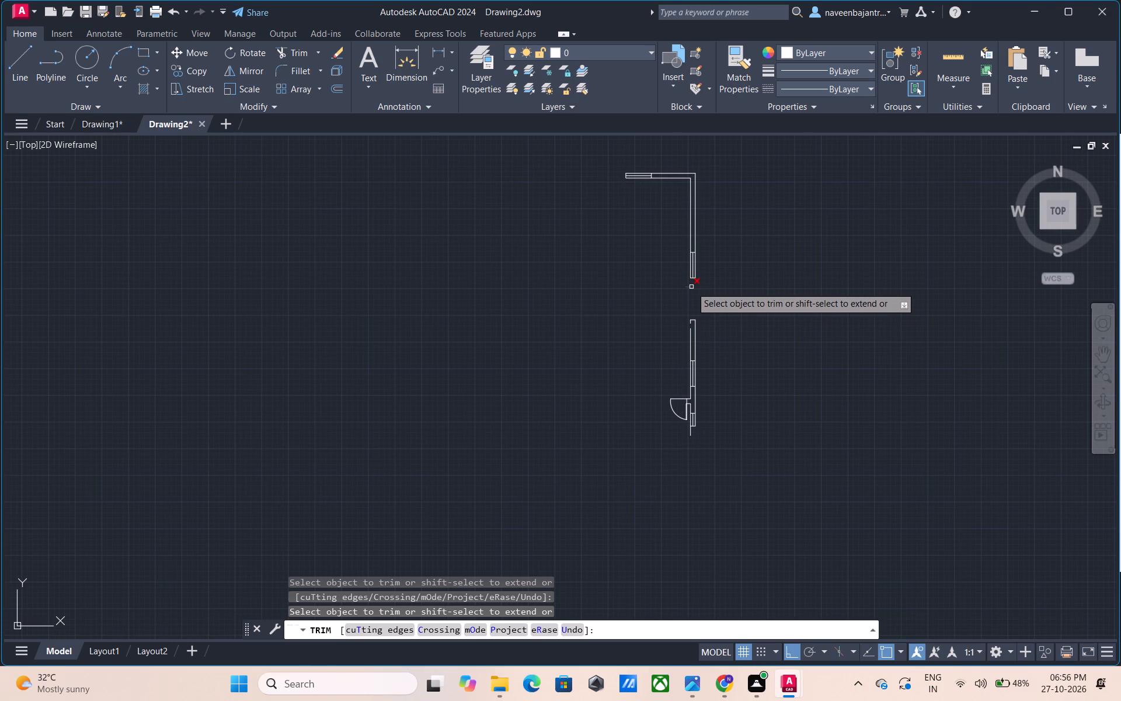
Trim away the upper east wall's window lines together with the end lines on both sides of the window.
click(691, 287)
click(691, 279)
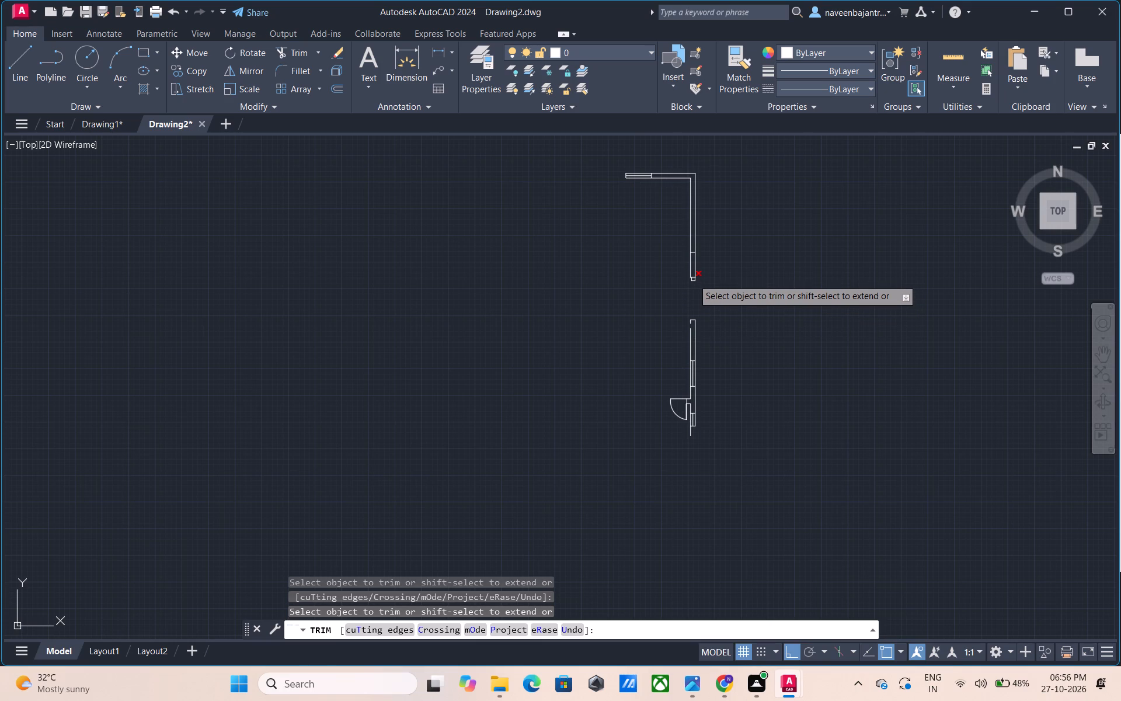
click(693, 279)
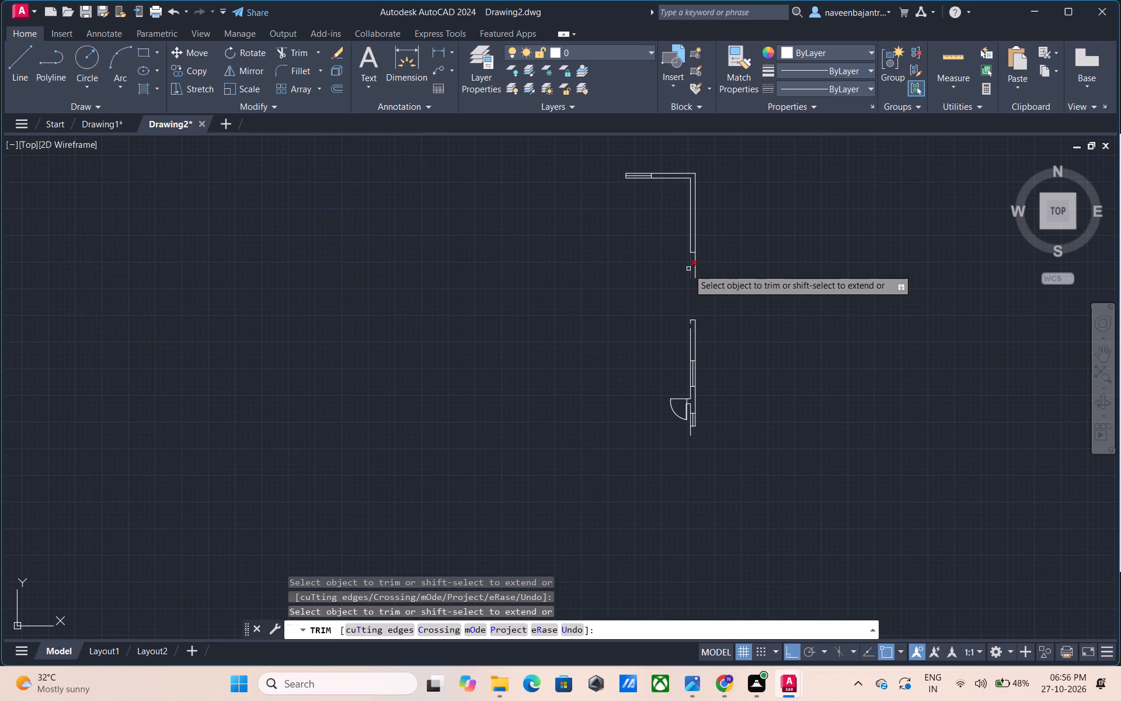
click(688, 269)
click(696, 272)
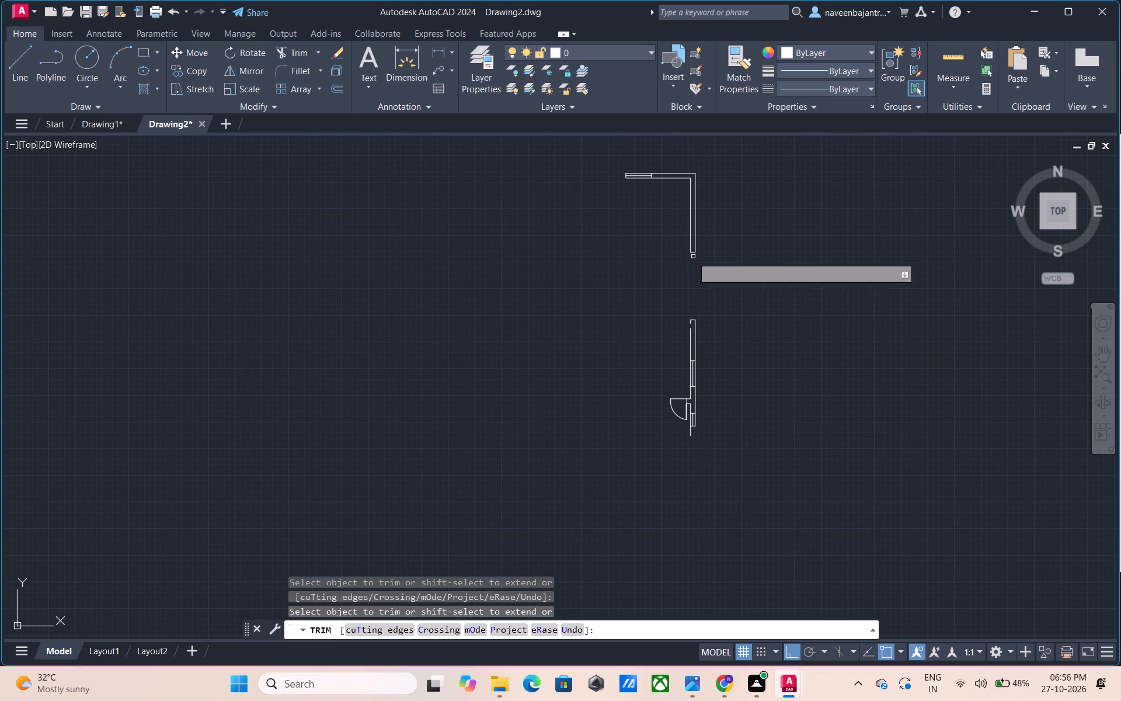
click(692, 251)
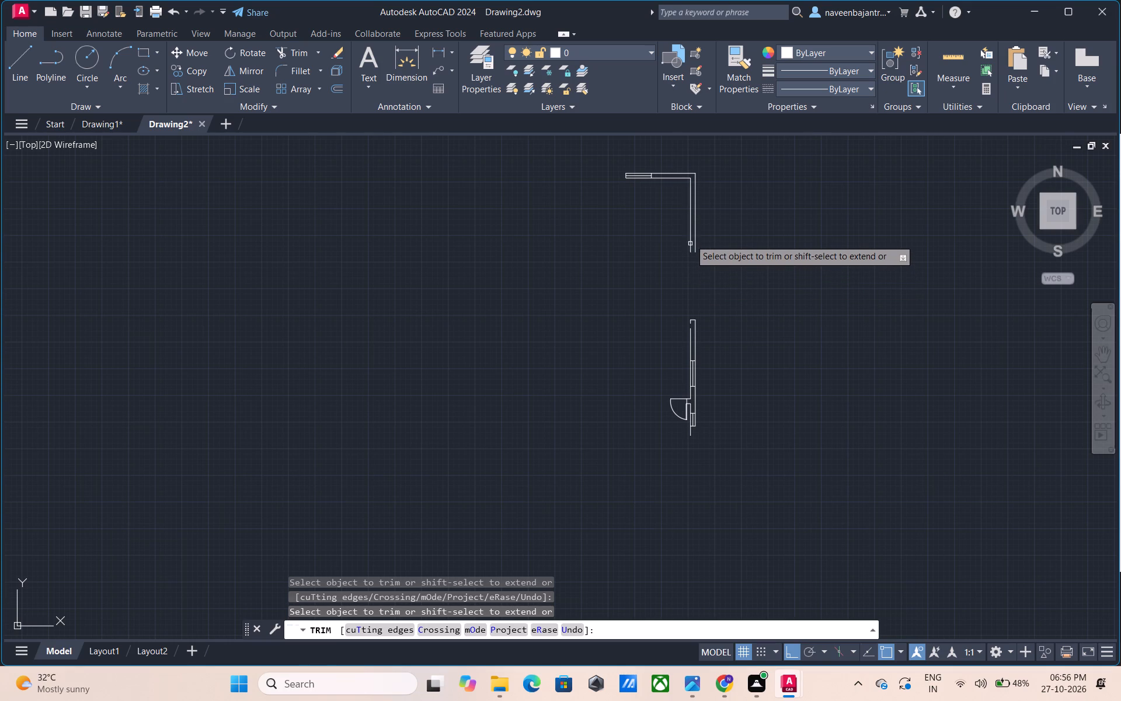
Trim away the double wall lines forming the northeast corner, from the east window opening to the north window.
click(690, 237)
click(695, 239)
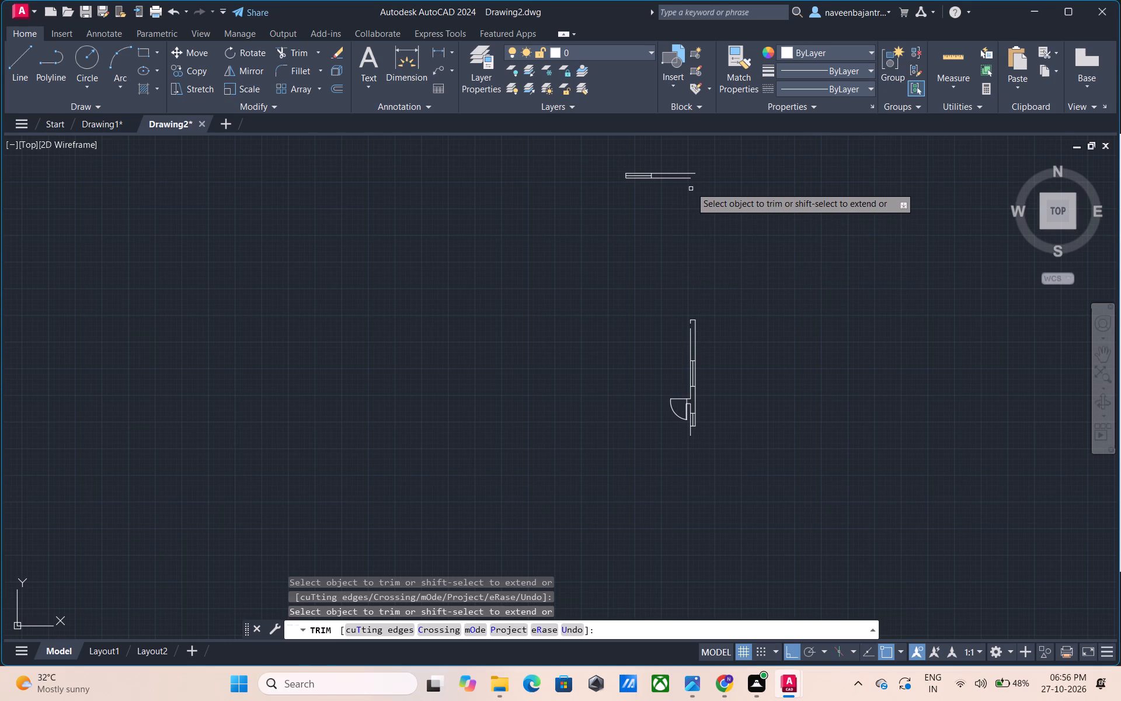
click(682, 179)
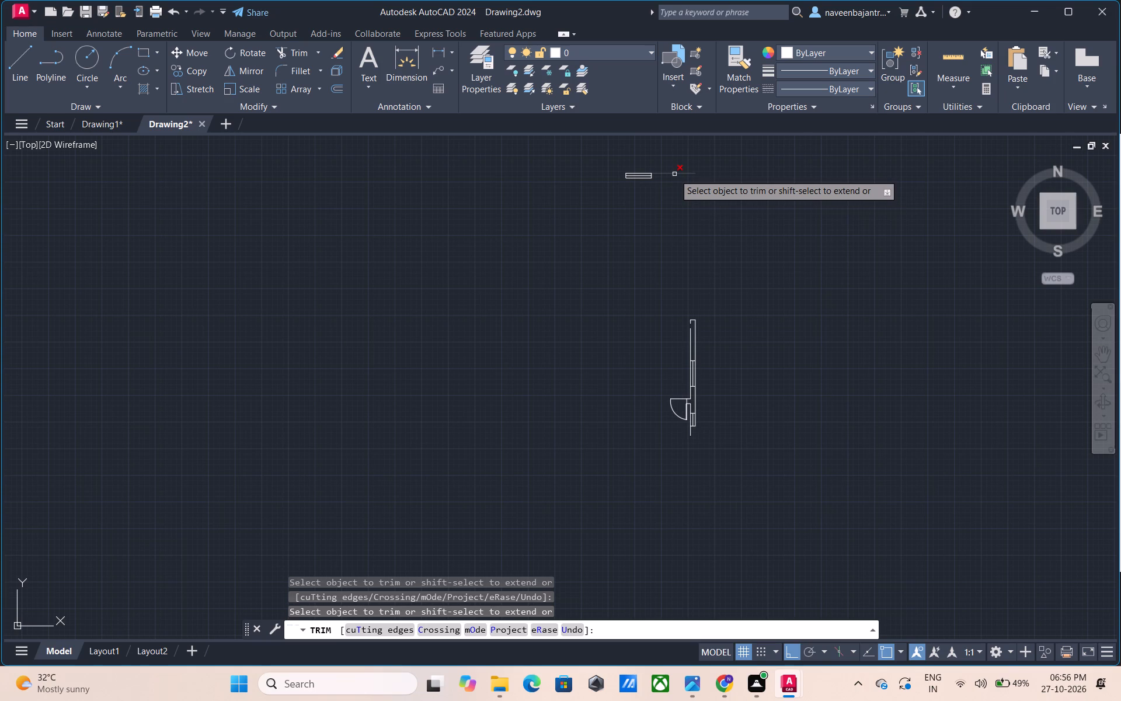
click(674, 174)
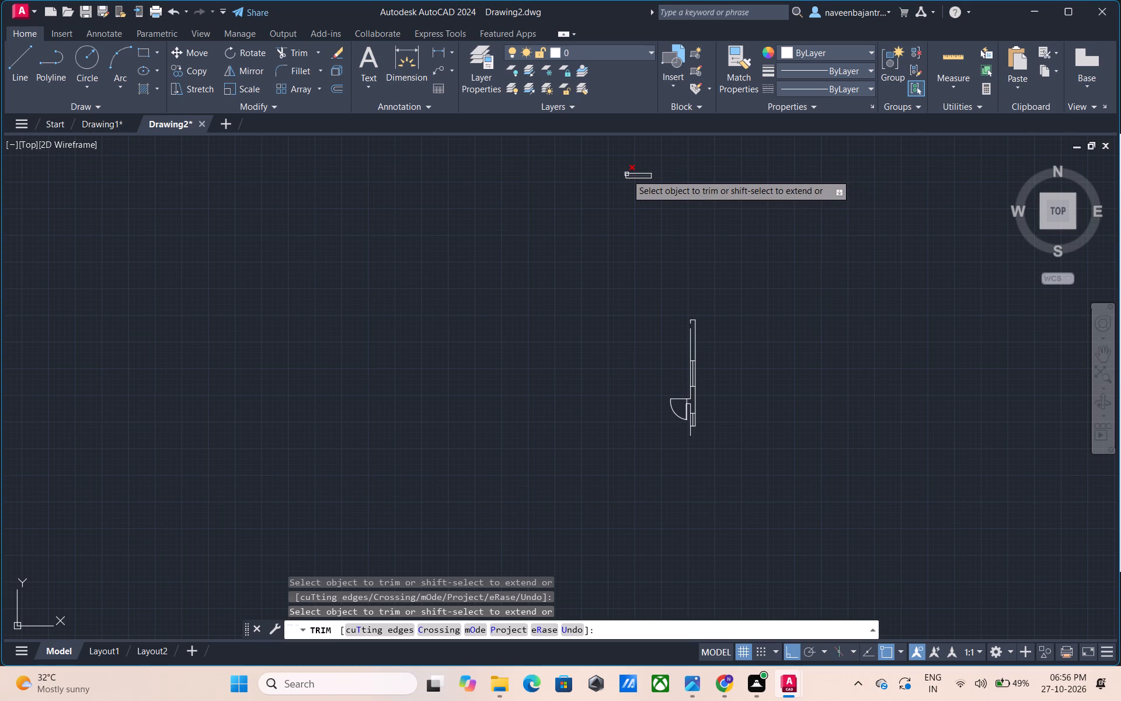
Trim away the north wall's remaining window, including its long lines and both short end lines.
double_click(626, 174)
click(632, 177)
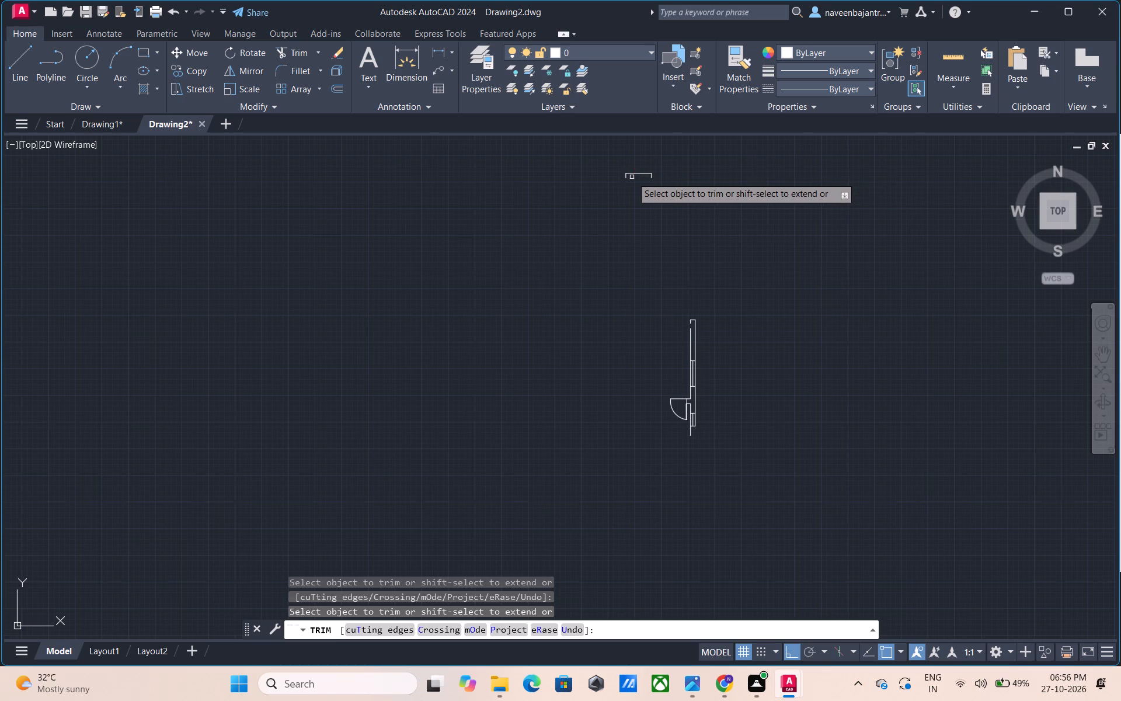
click(642, 172)
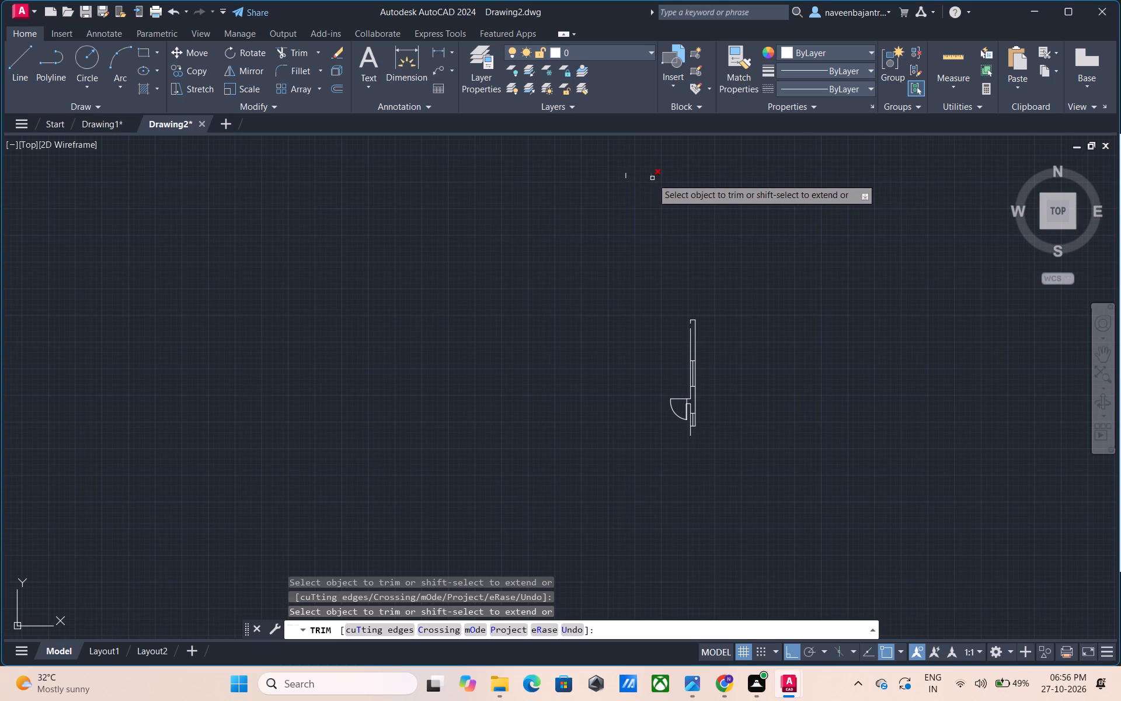
click(652, 178)
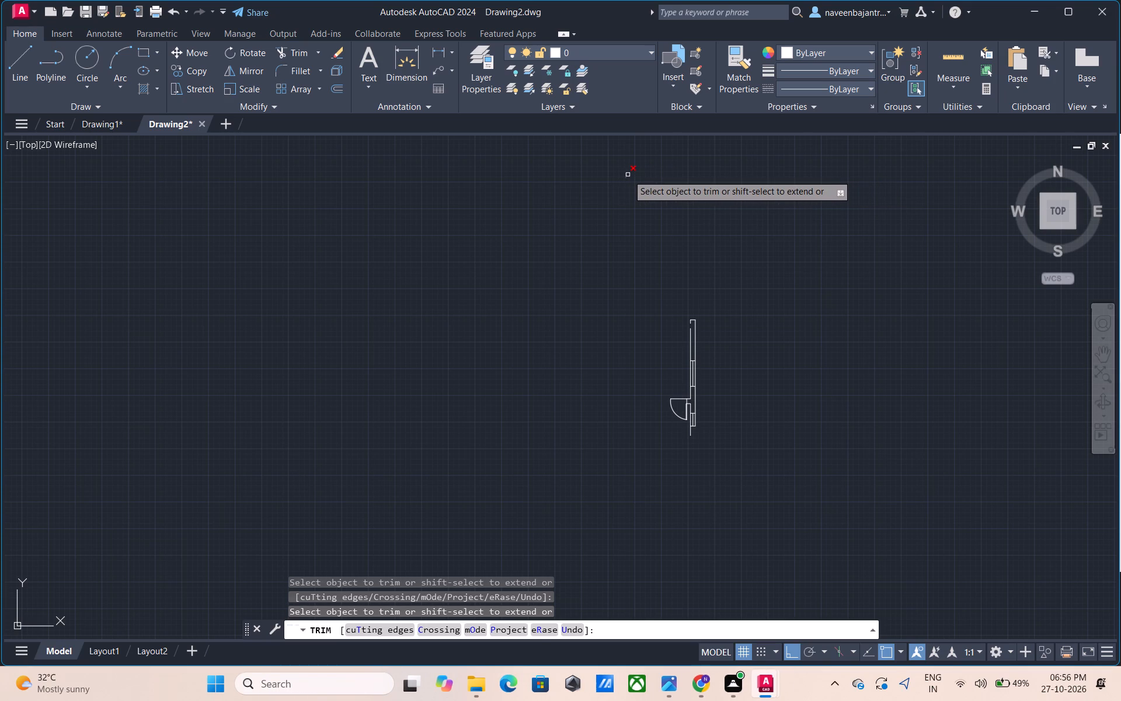
click(628, 175)
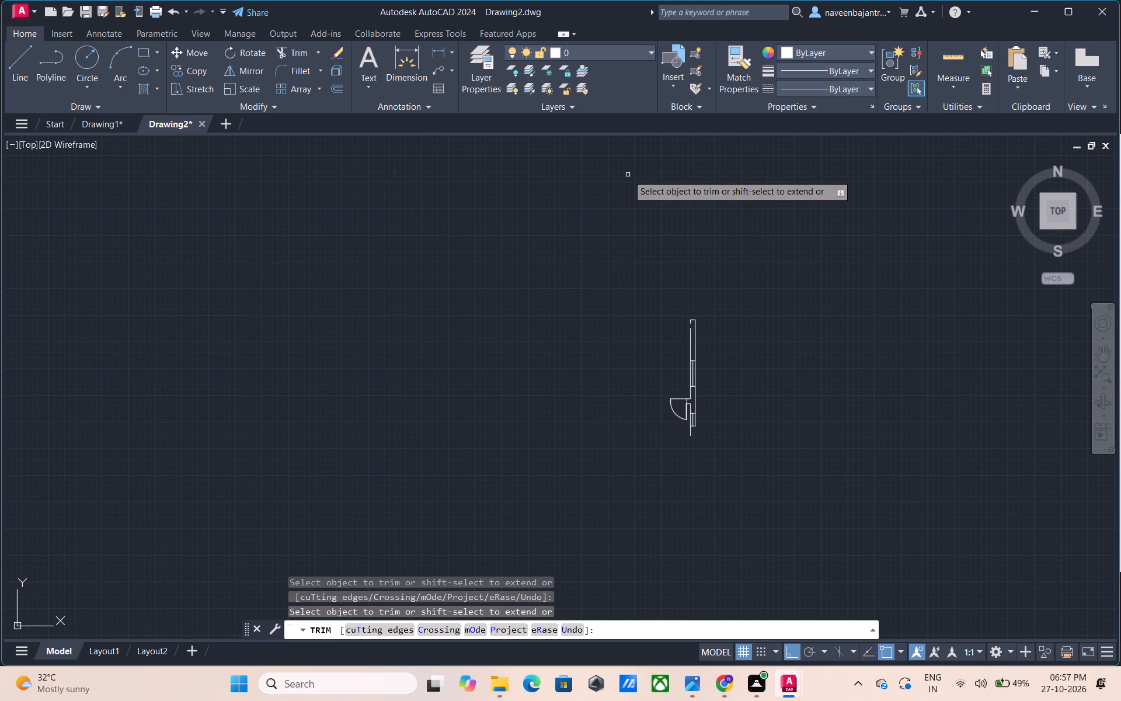
click(628, 175)
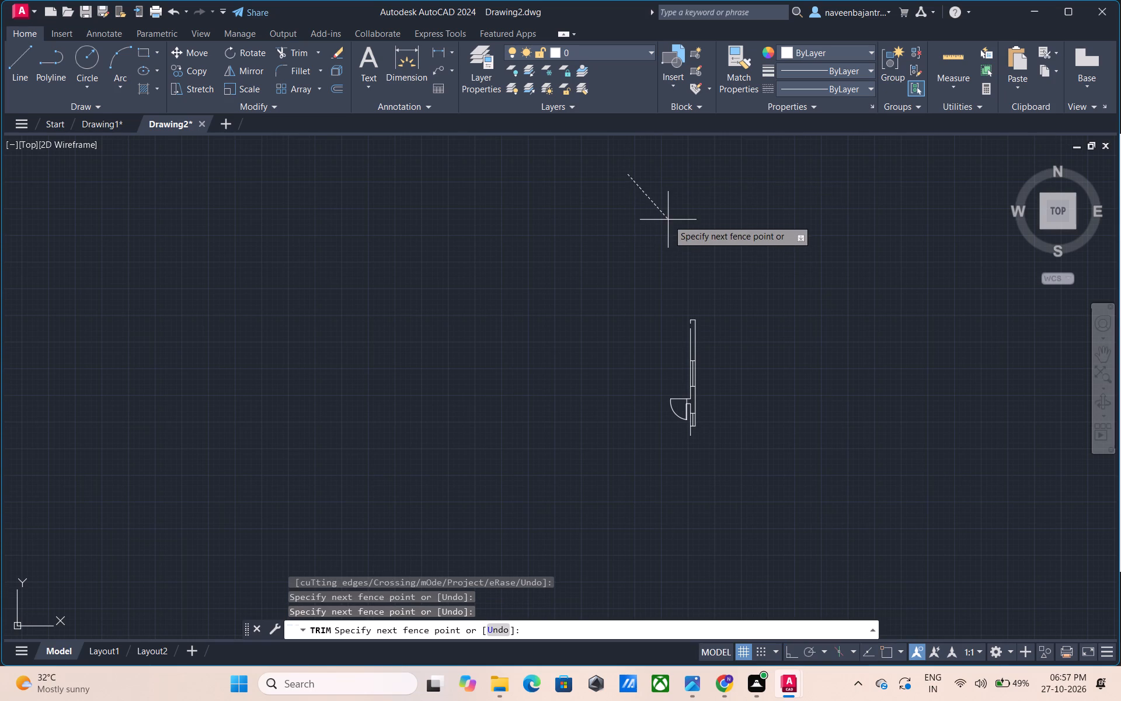
click(667, 317)
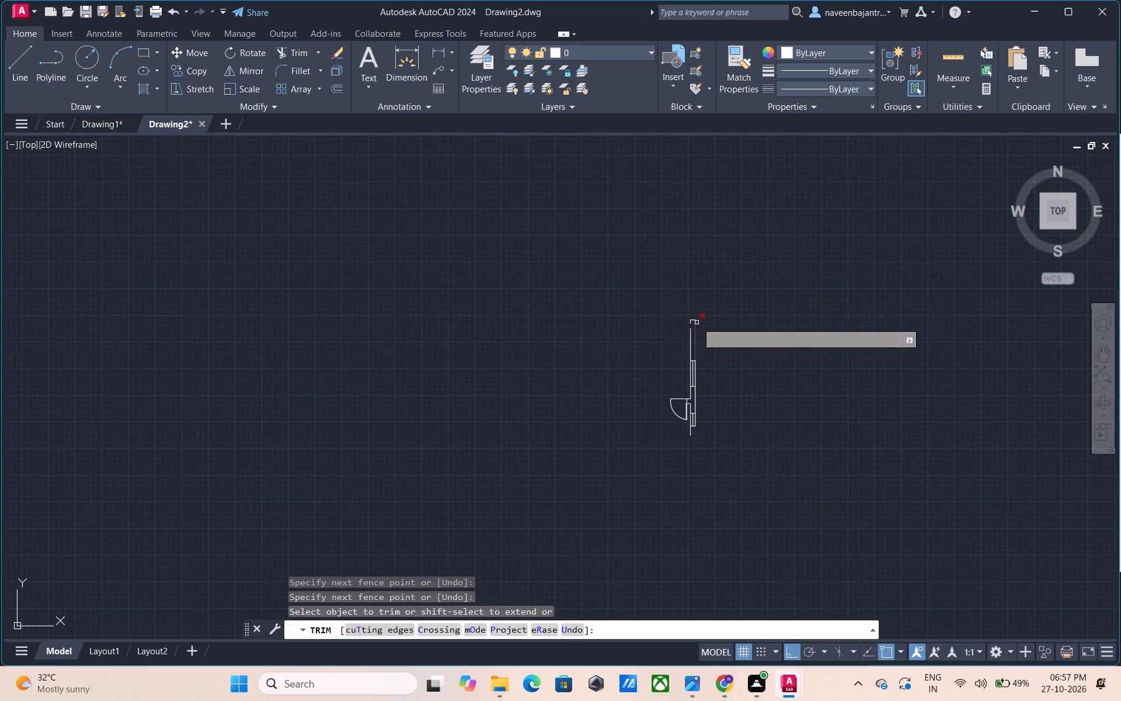
Trim away the middle stretch of the east wall with its double lines, window lines, end lines and leftover stub.
click(695, 321)
click(698, 333)
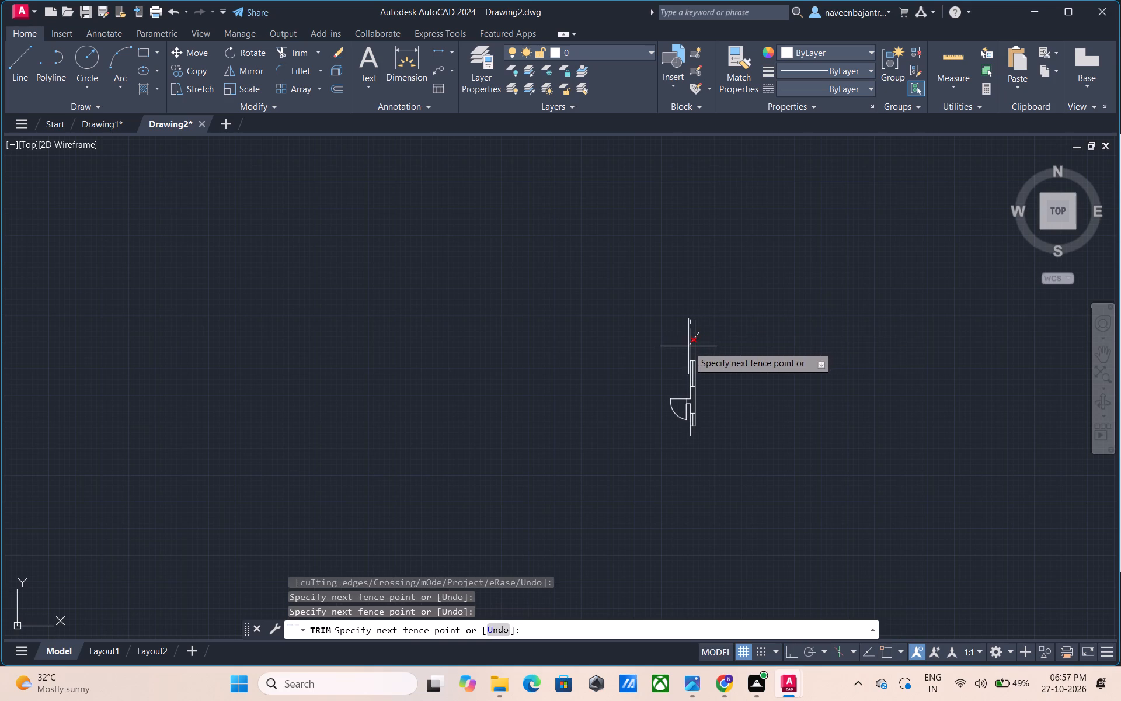
click(688, 346)
click(691, 362)
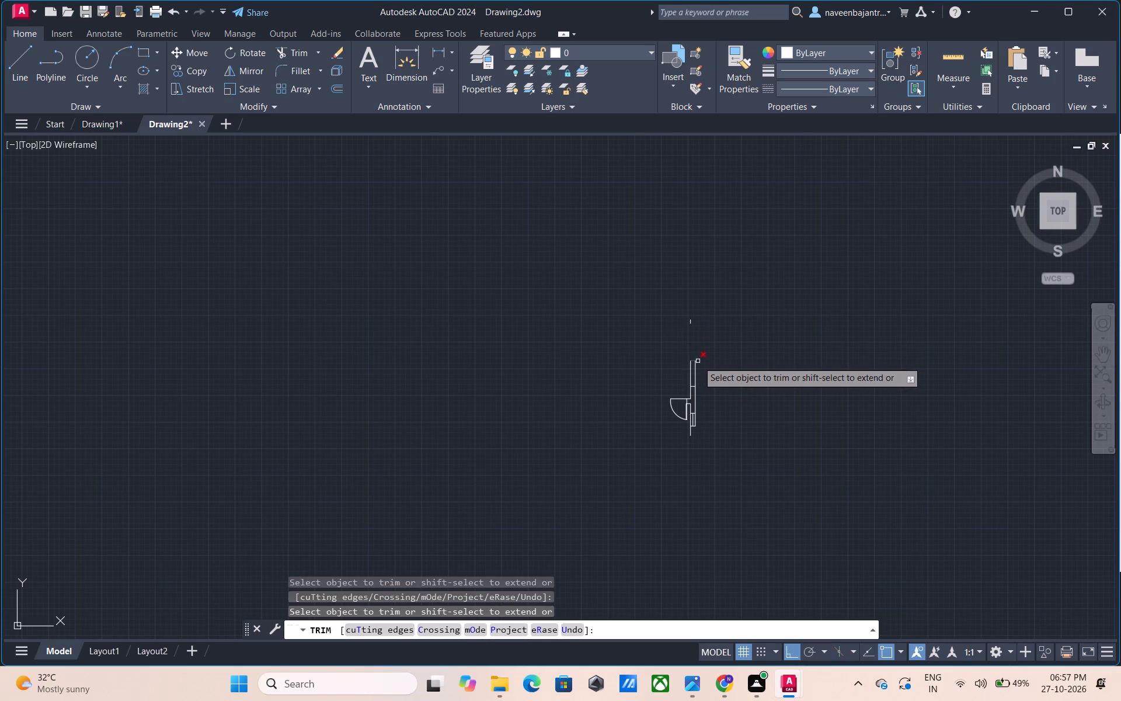
click(698, 361)
click(685, 379)
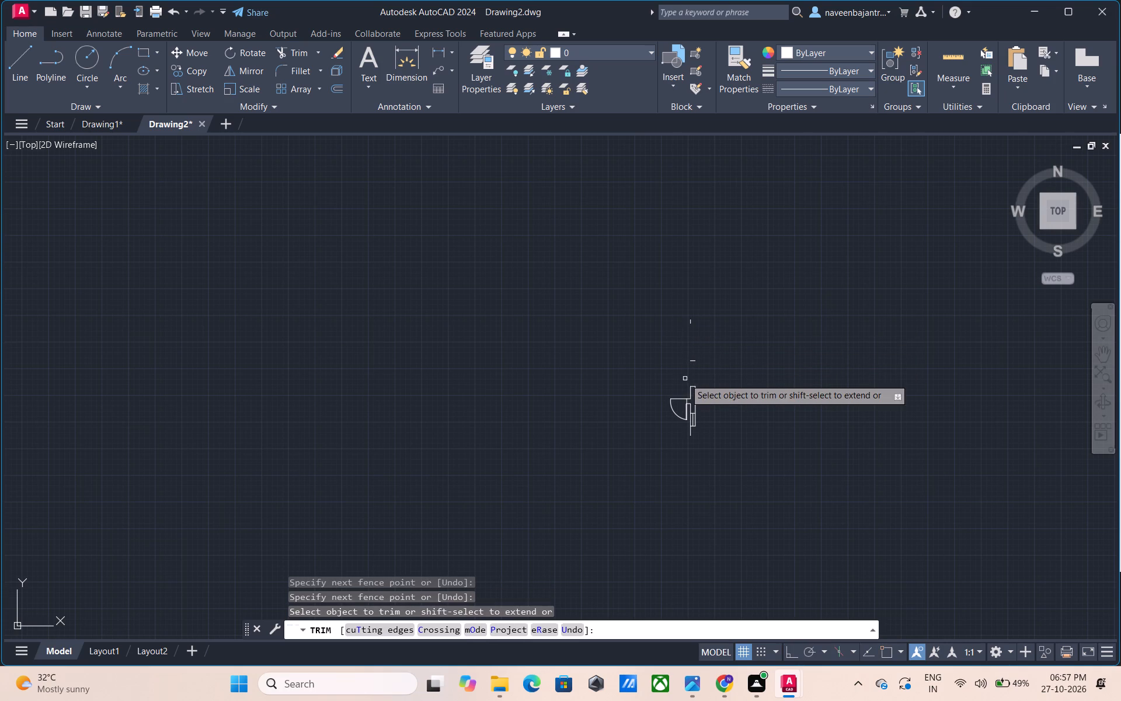
click(698, 362)
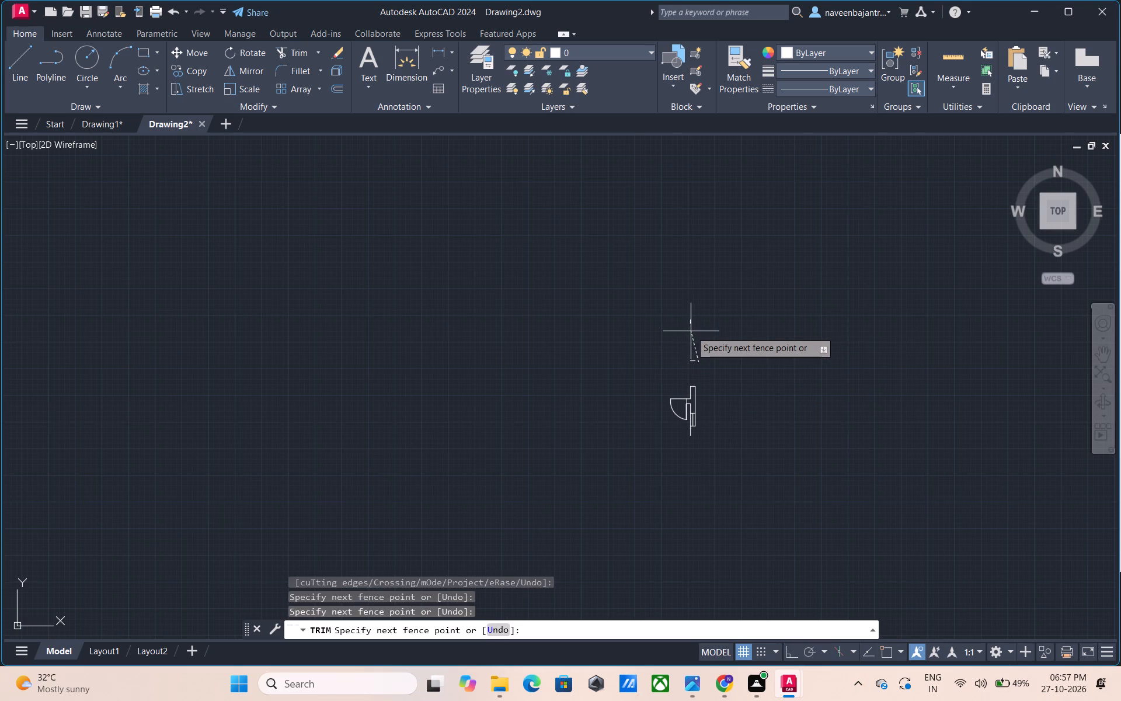
click(691, 322)
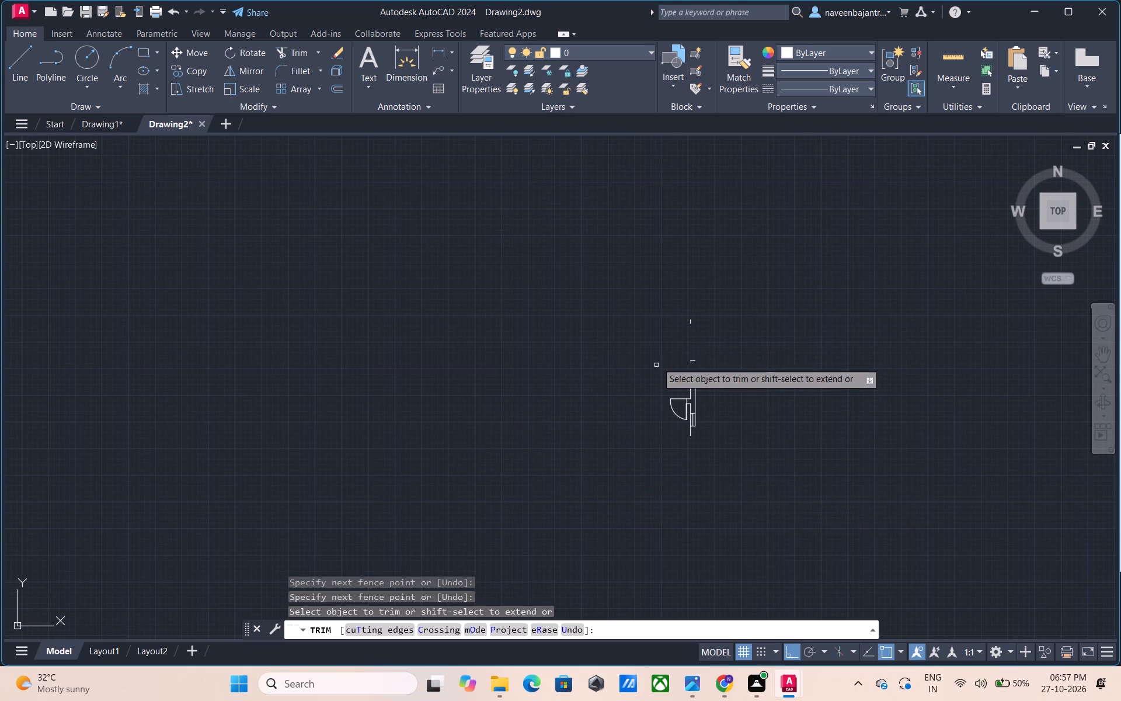
click(694, 363)
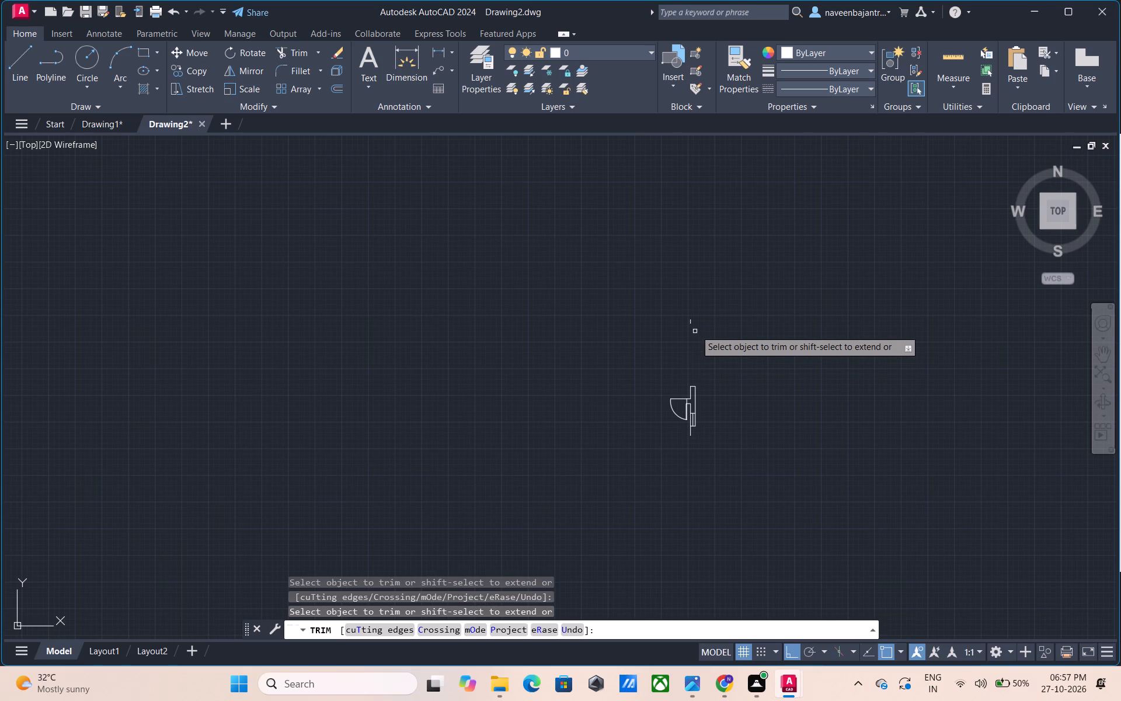
click(690, 325)
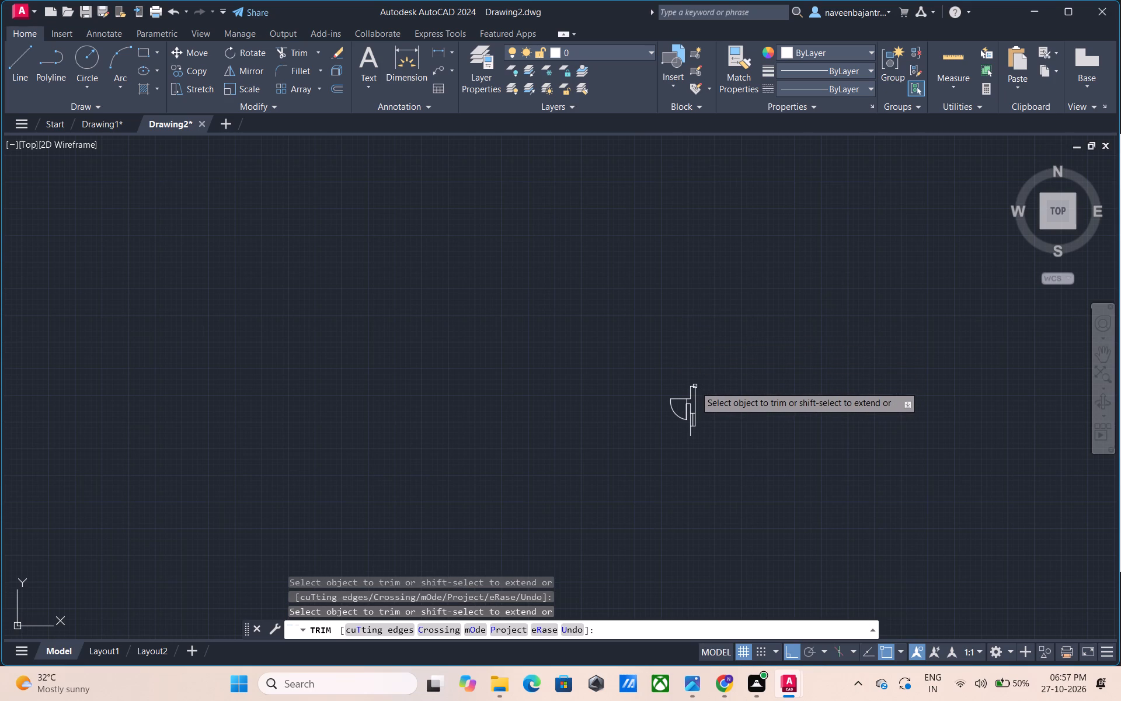
Trim away the lower east door's opening line and swing arc, plus the short double wall and end line beside it.
click(692, 383)
click(678, 406)
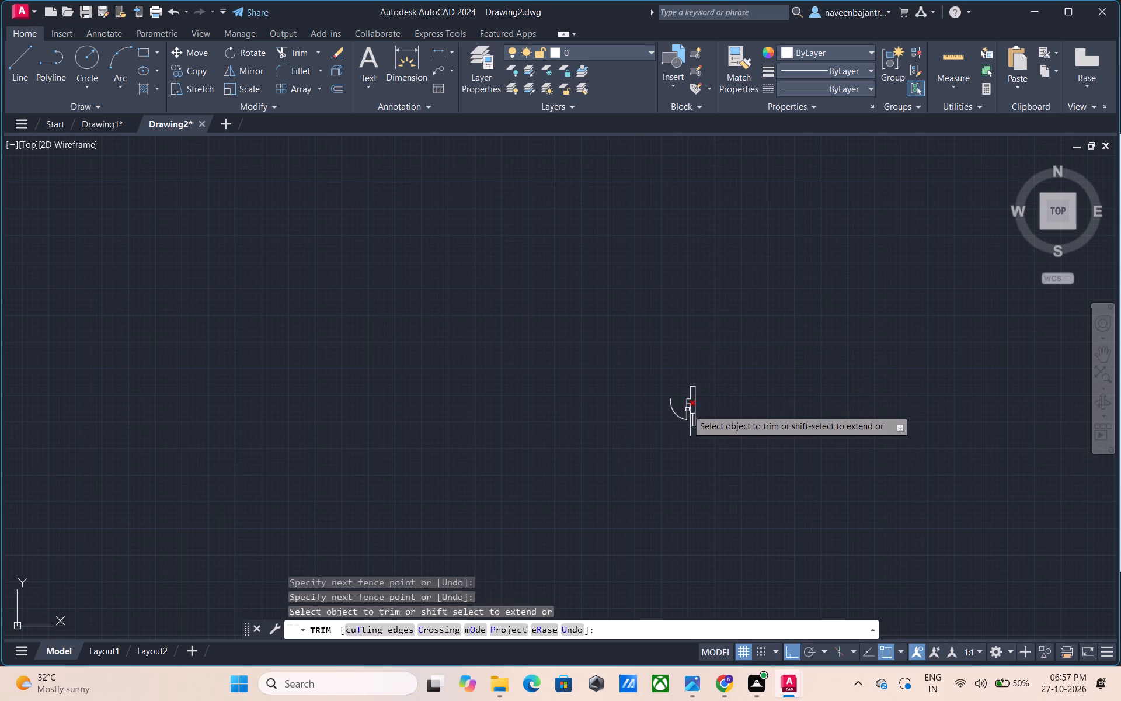
click(684, 410)
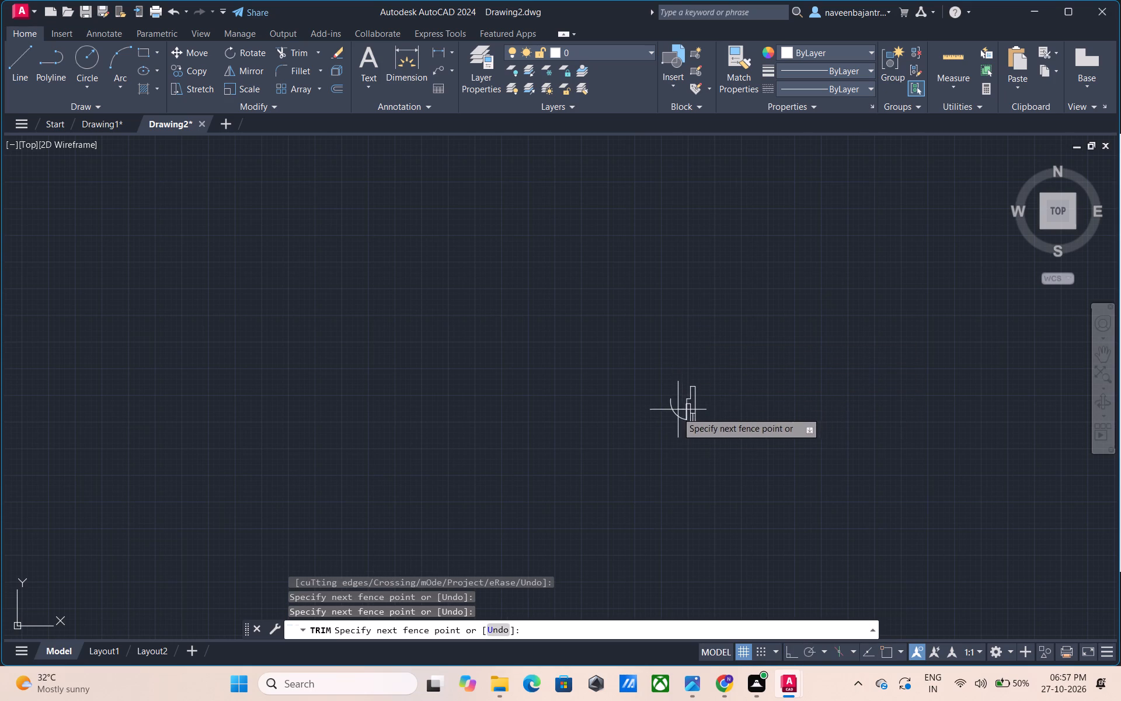
click(671, 419)
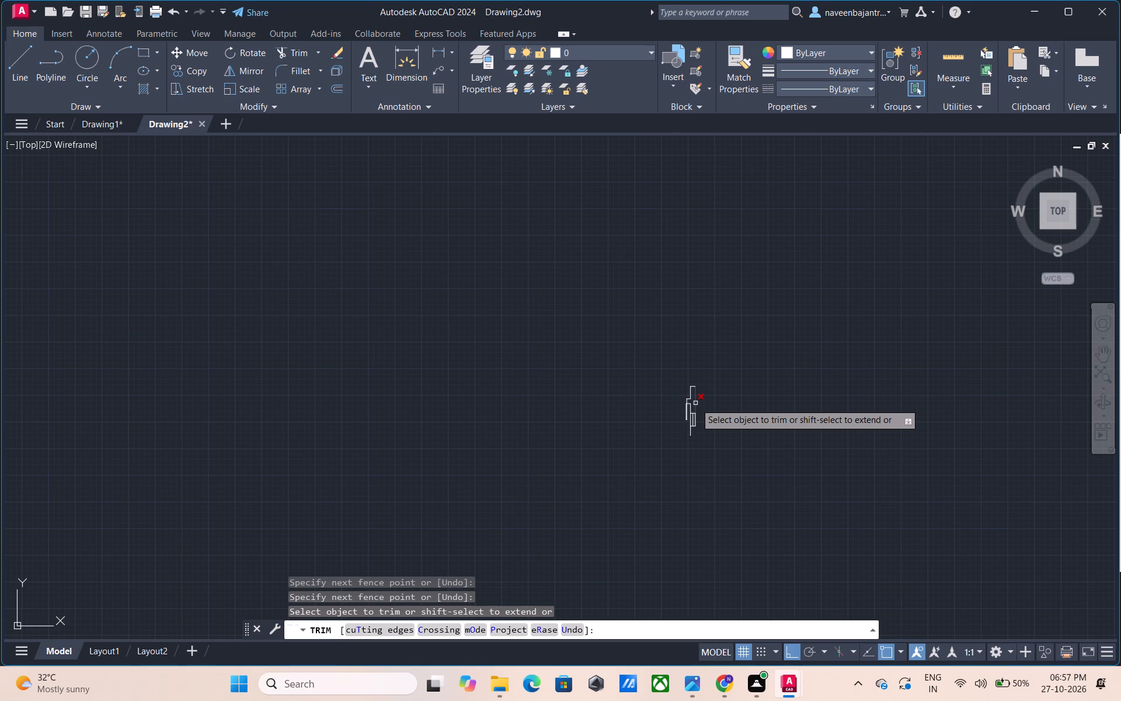
click(695, 403)
click(694, 385)
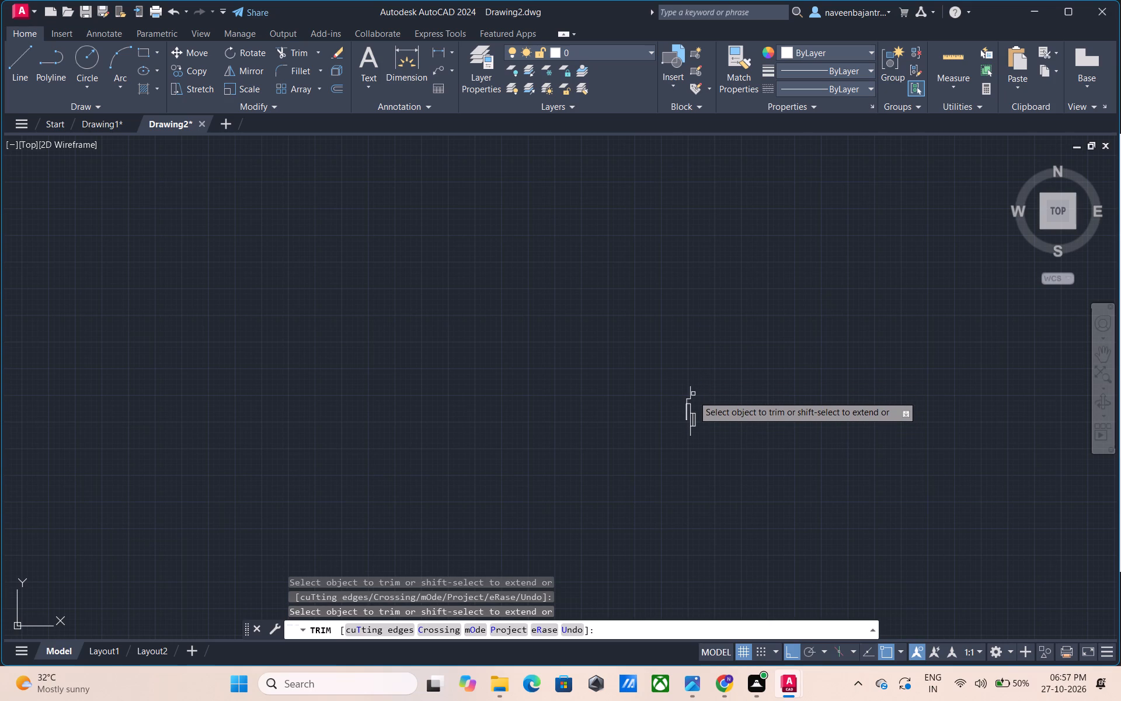
click(690, 395)
click(691, 400)
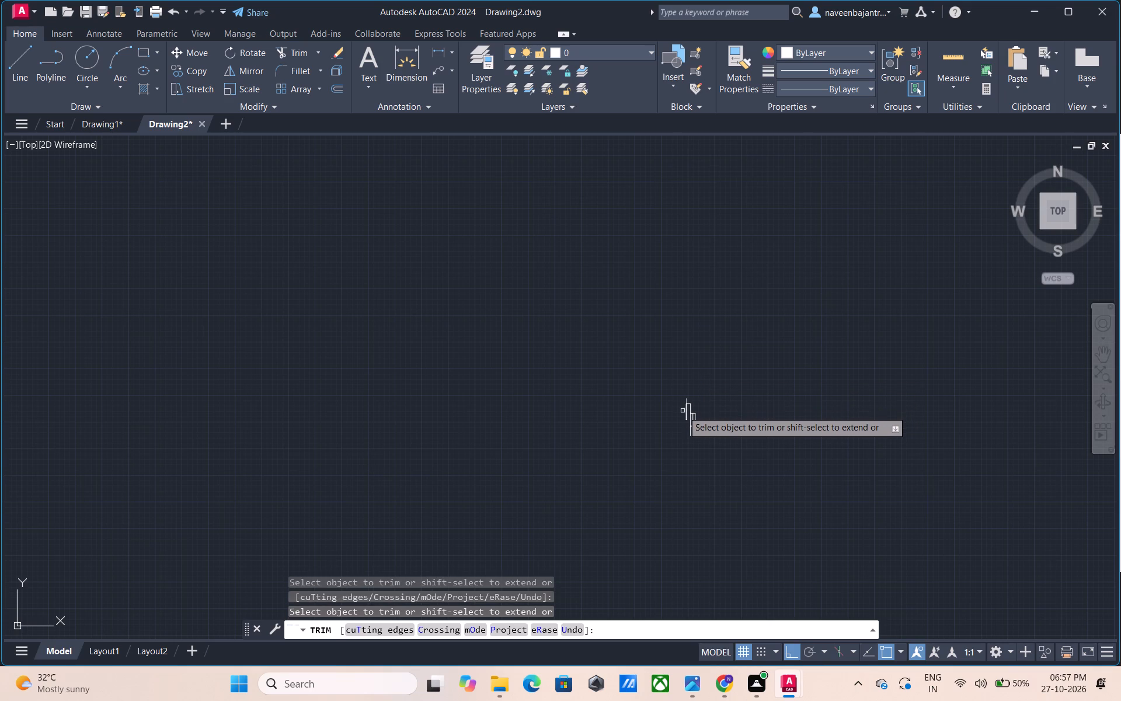
Trim away the lower east door's leaf lines and the small jamb remnants at its north end.
click(684, 413)
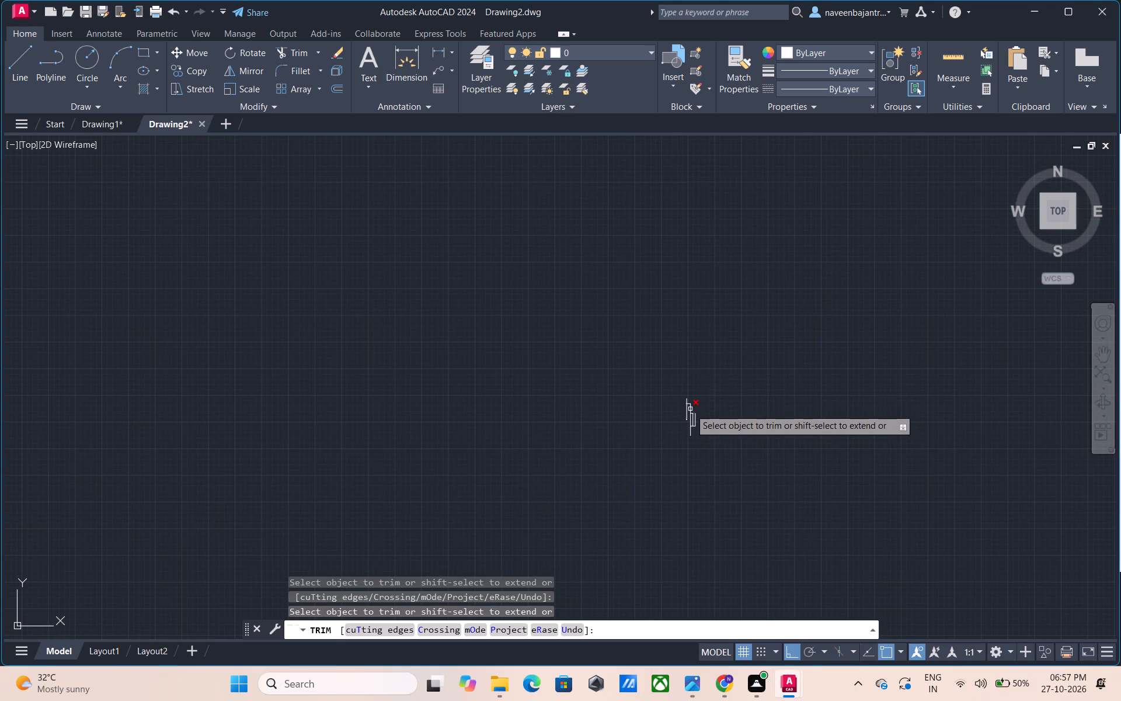
click(690, 409)
click(687, 407)
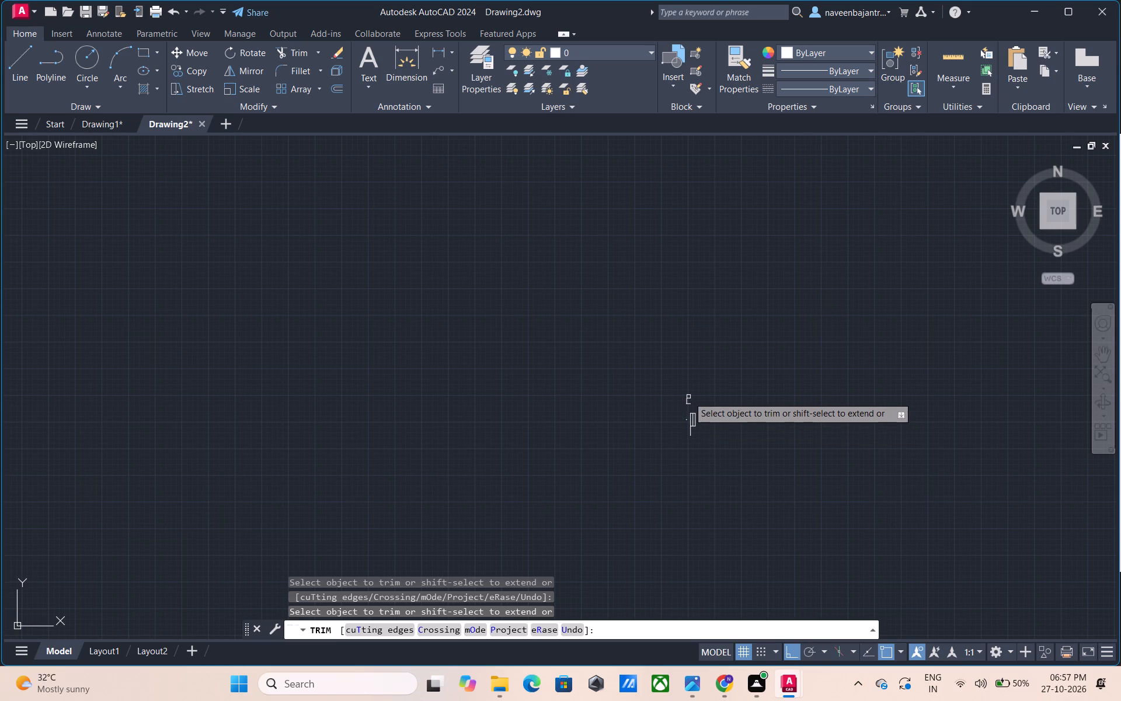
click(688, 400)
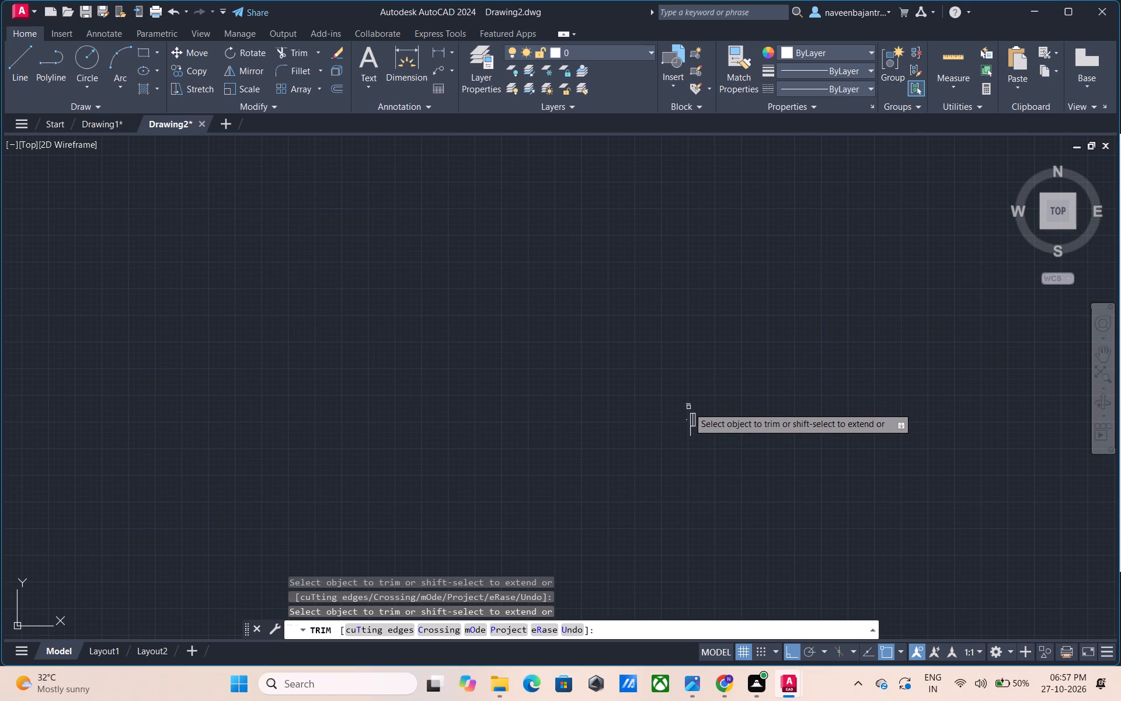
click(690, 405)
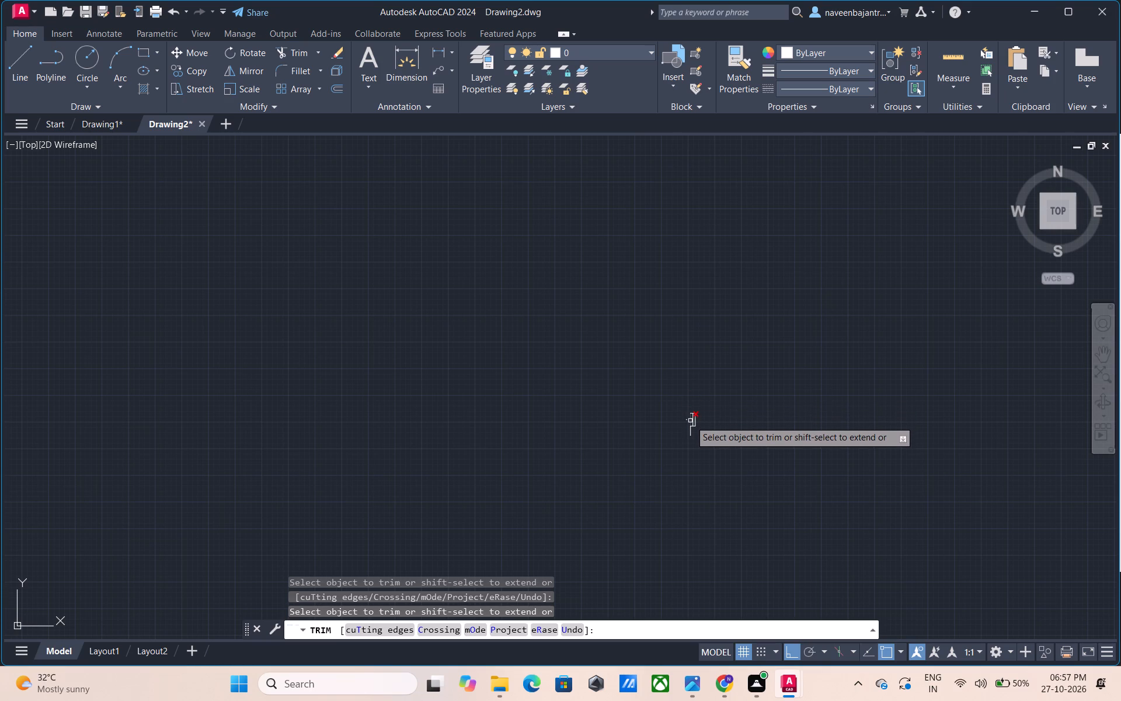
Trim away the last small jamb and stub lines left at the lower east door of the current plan copy.
click(688, 420)
click(690, 423)
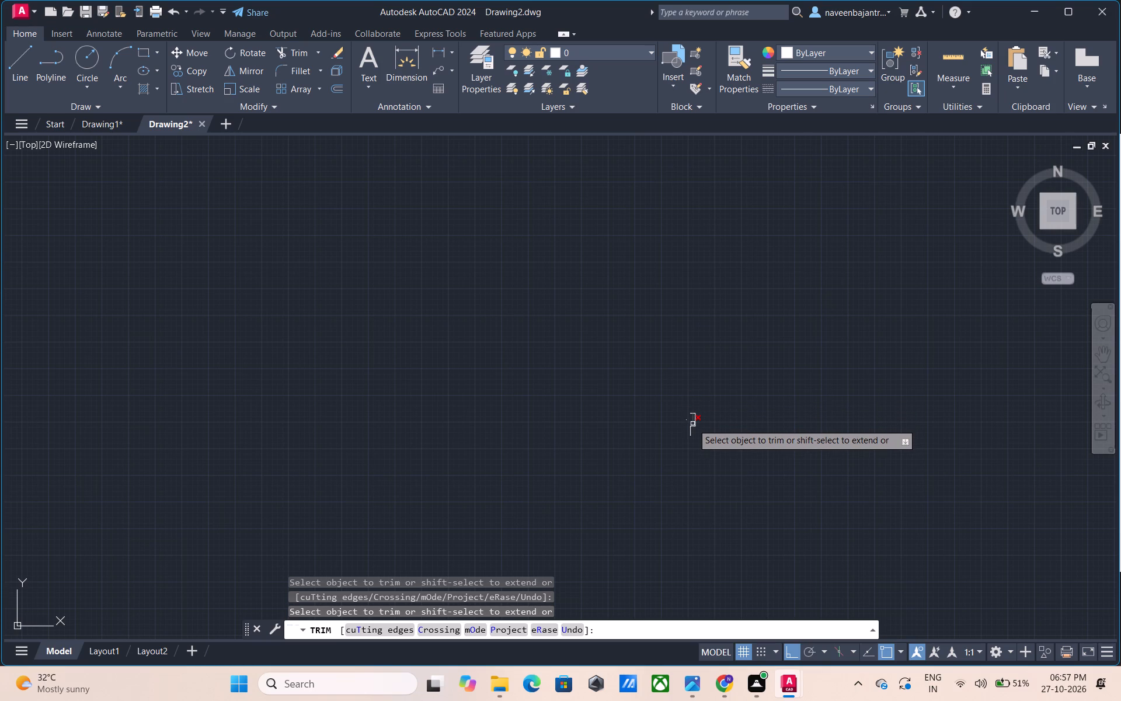
click(692, 424)
click(694, 424)
click(694, 414)
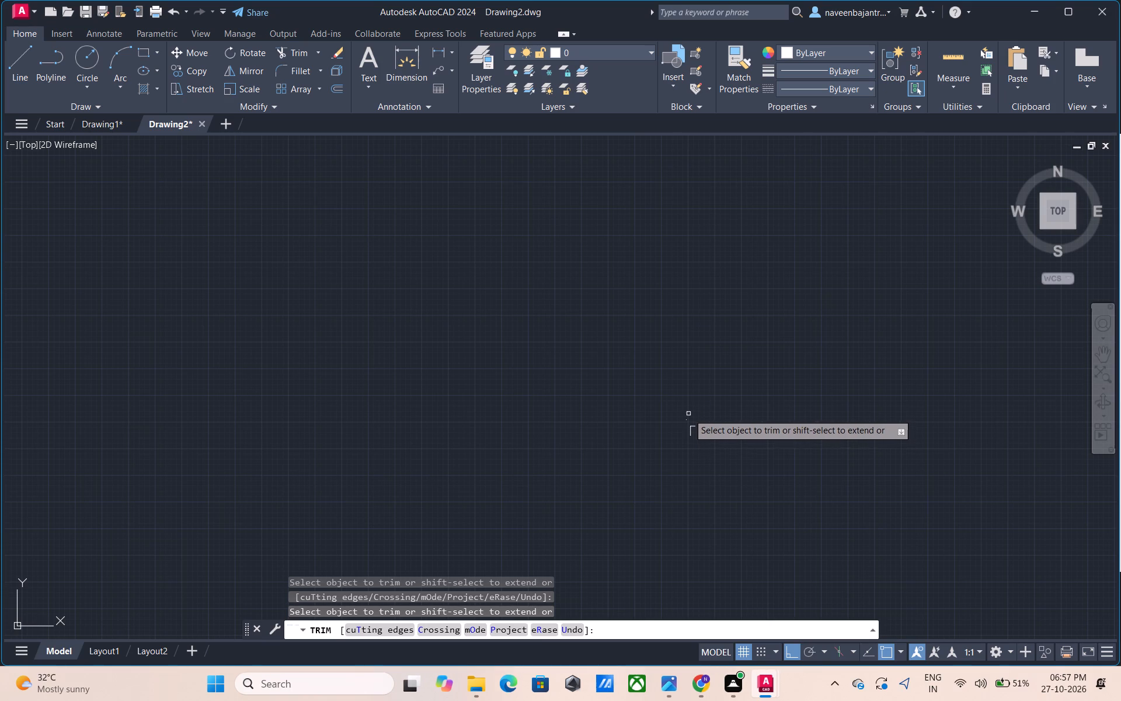
click(687, 422)
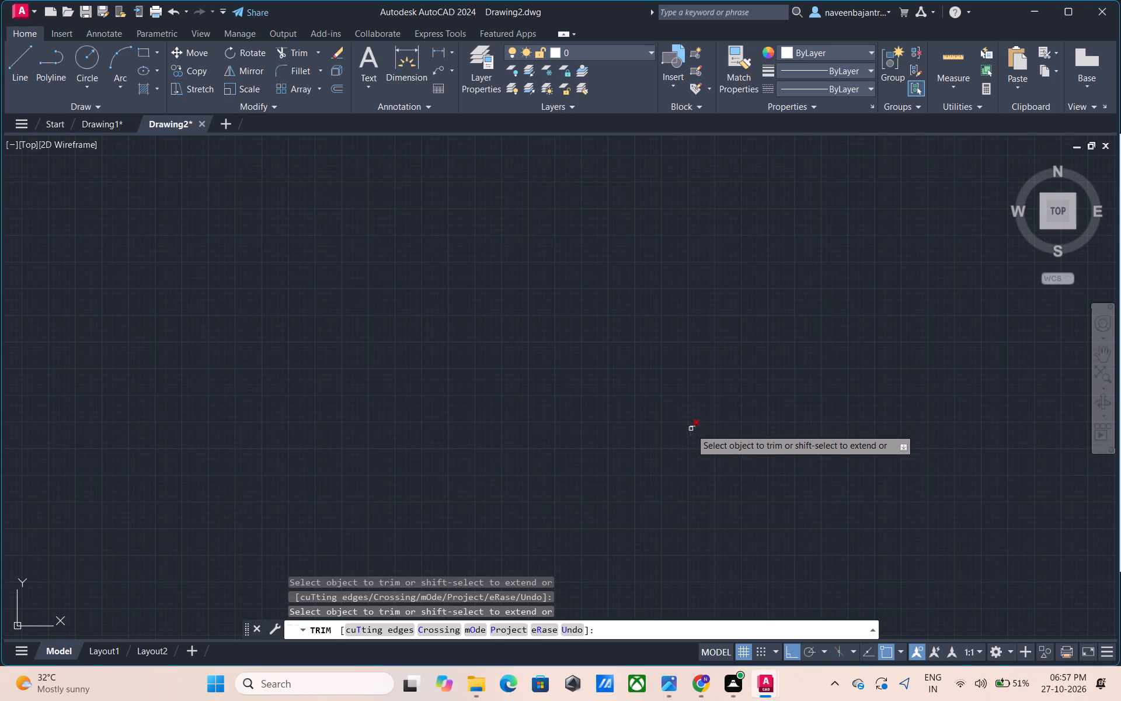
click(693, 429)
click(687, 435)
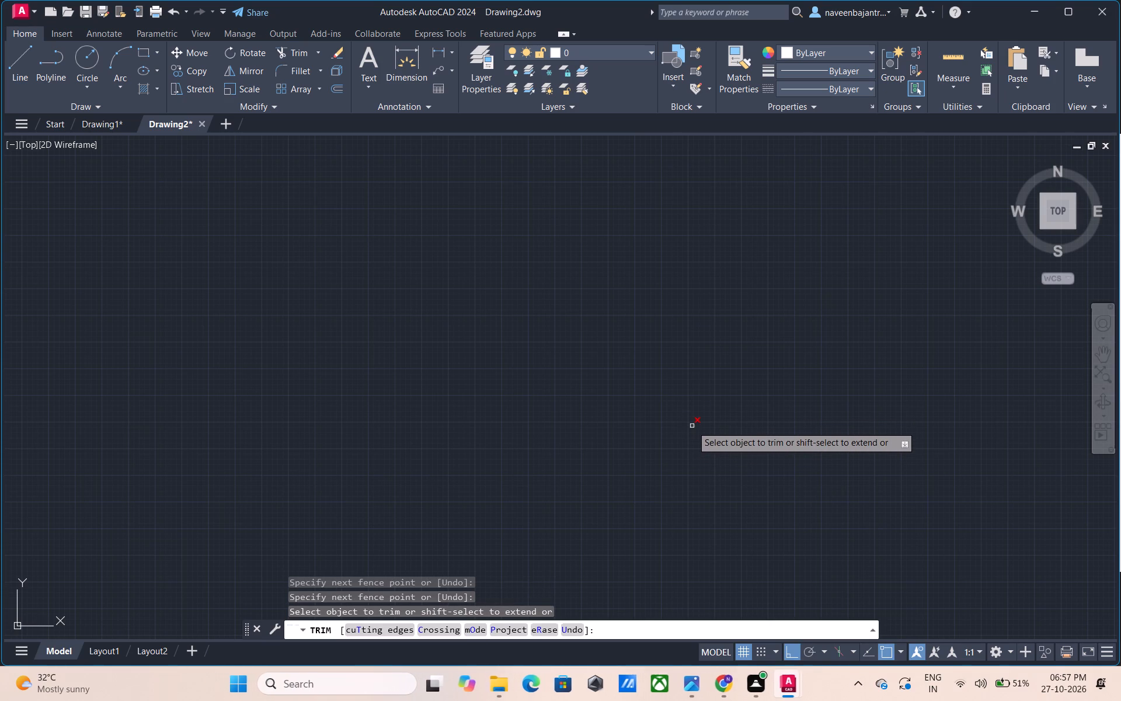
click(695, 425)
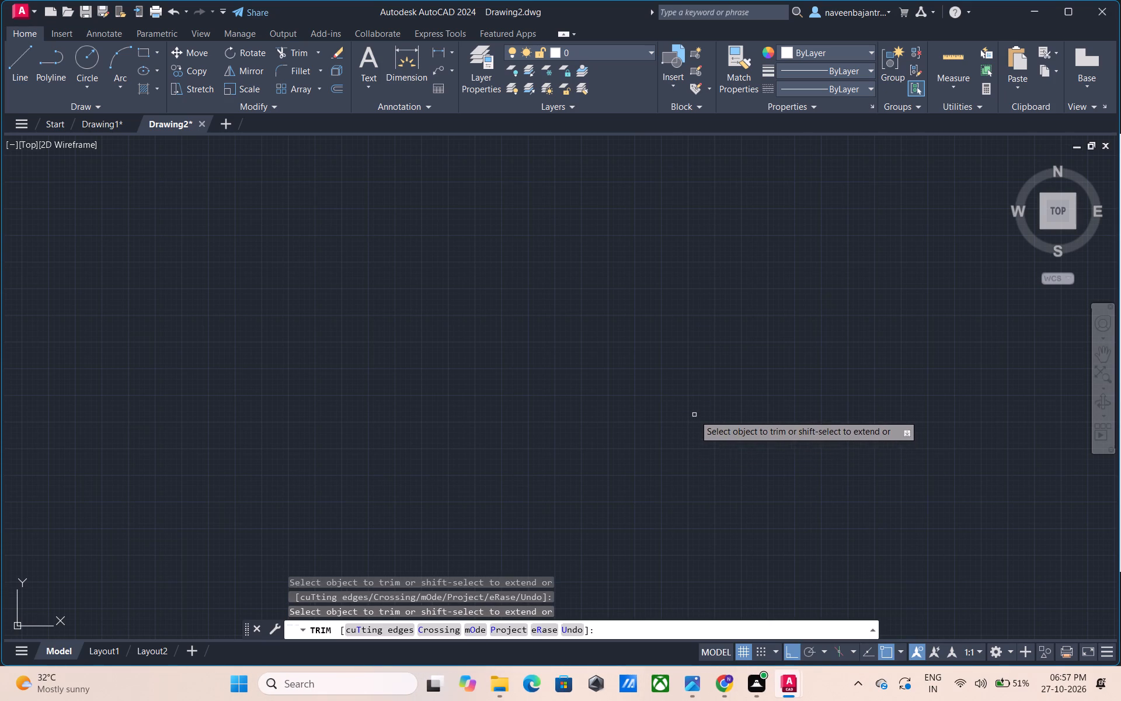
In the easternmost remaining plan copy, trim away all tread lines of the staircase's lower flight, including its east end line.
scroll(681, 442, down, 5)
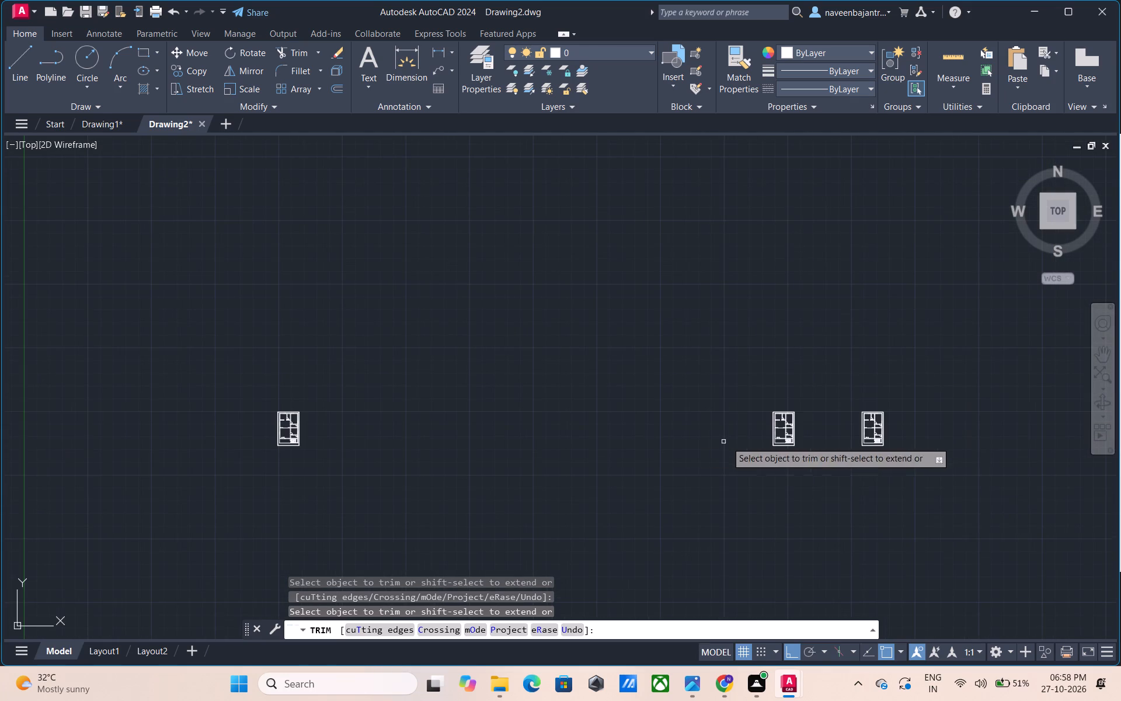
middle_drag(939, 511, 668, 468)
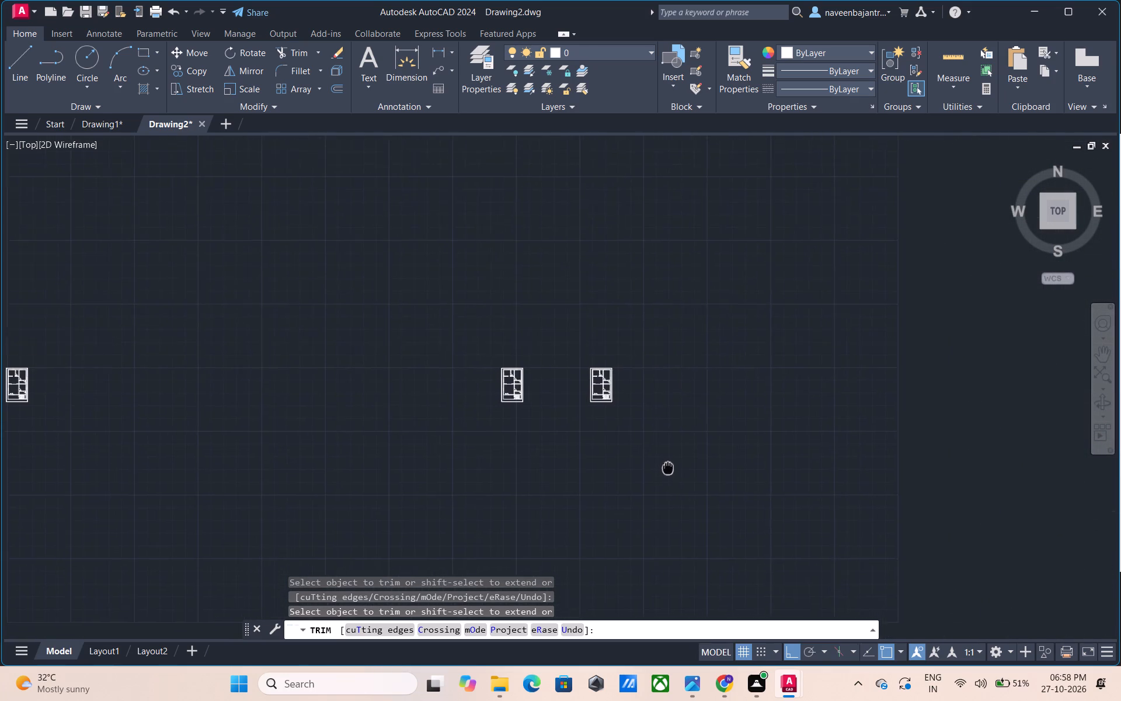
middle_drag(668, 468, 680, 422)
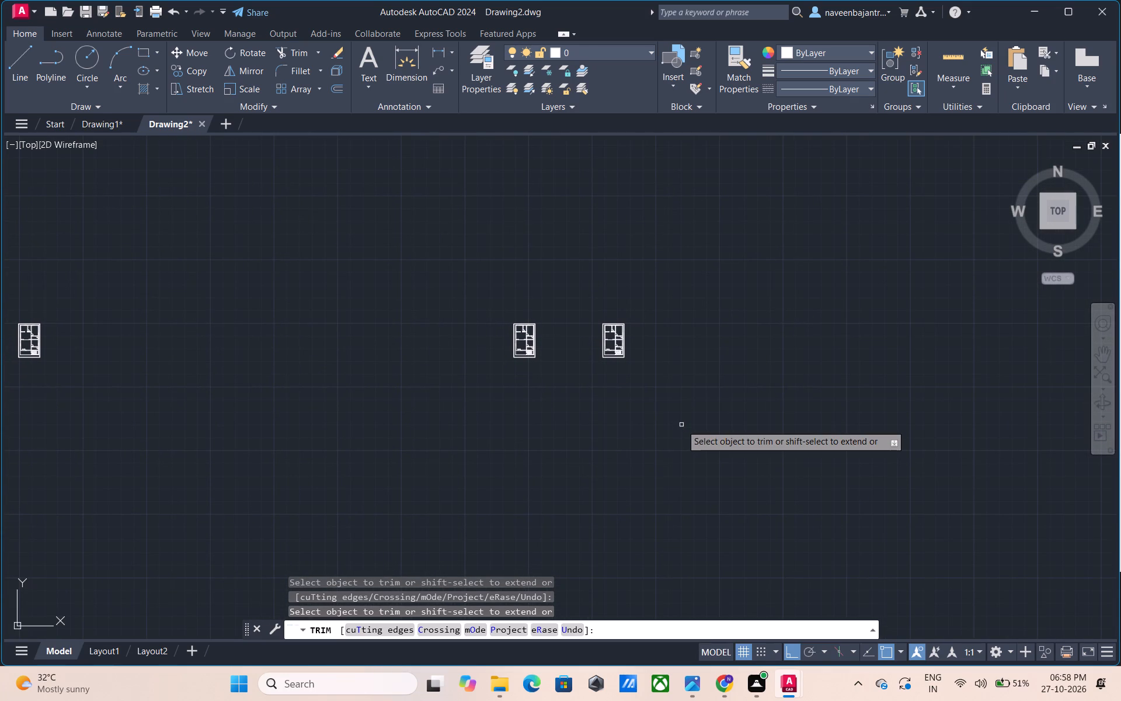
scroll(681, 425, up, 2)
middle_drag(622, 394, 701, 512)
scroll(701, 512, up, 1)
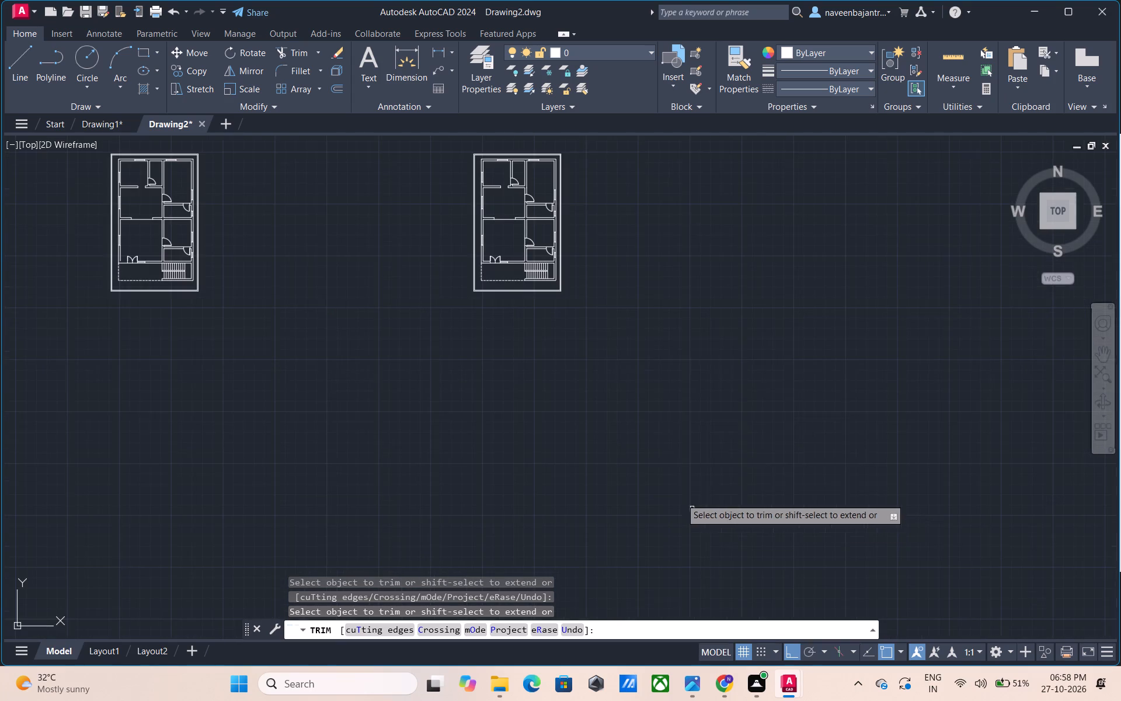
scroll(497, 307, up, 1)
scroll(499, 416, up, 1)
middle_drag(500, 416, 516, 641)
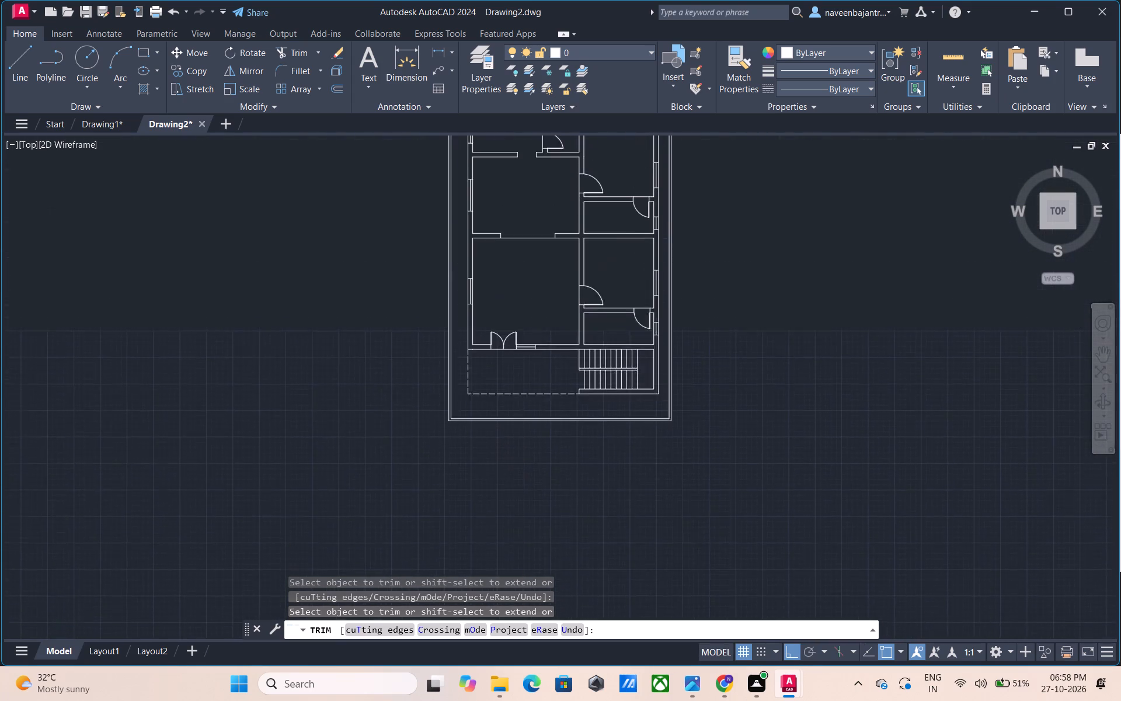
middle_drag(516, 641, 509, 700)
scroll(845, 499, up, 2)
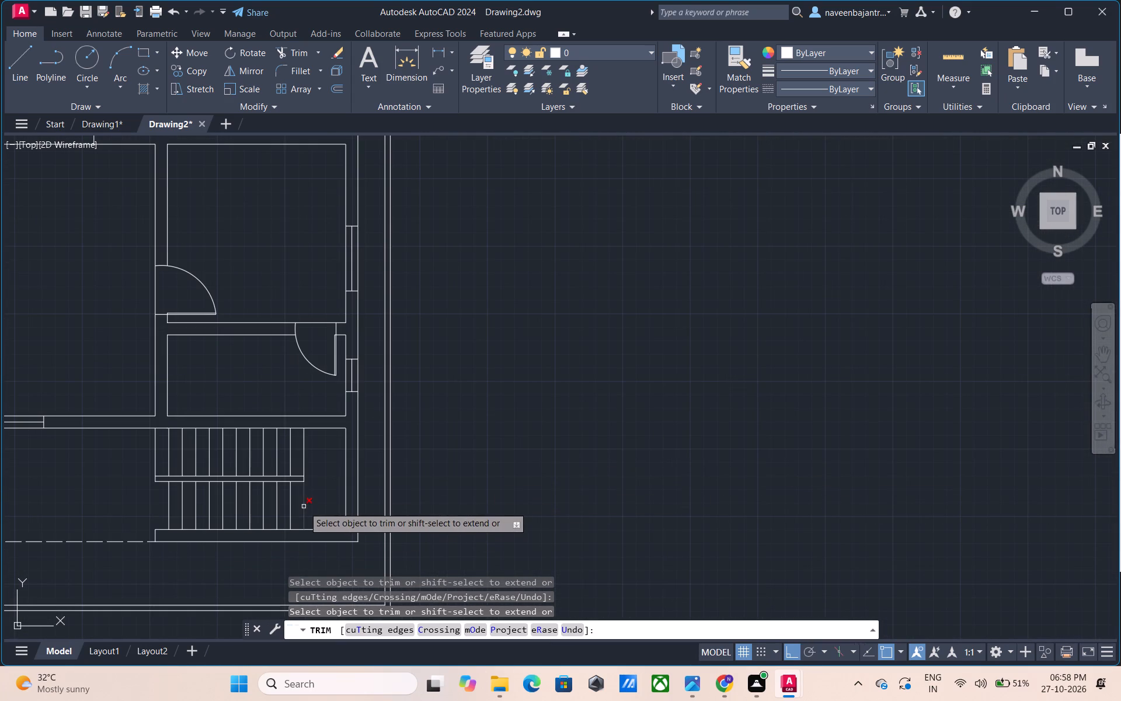
click(304, 508)
click(289, 512)
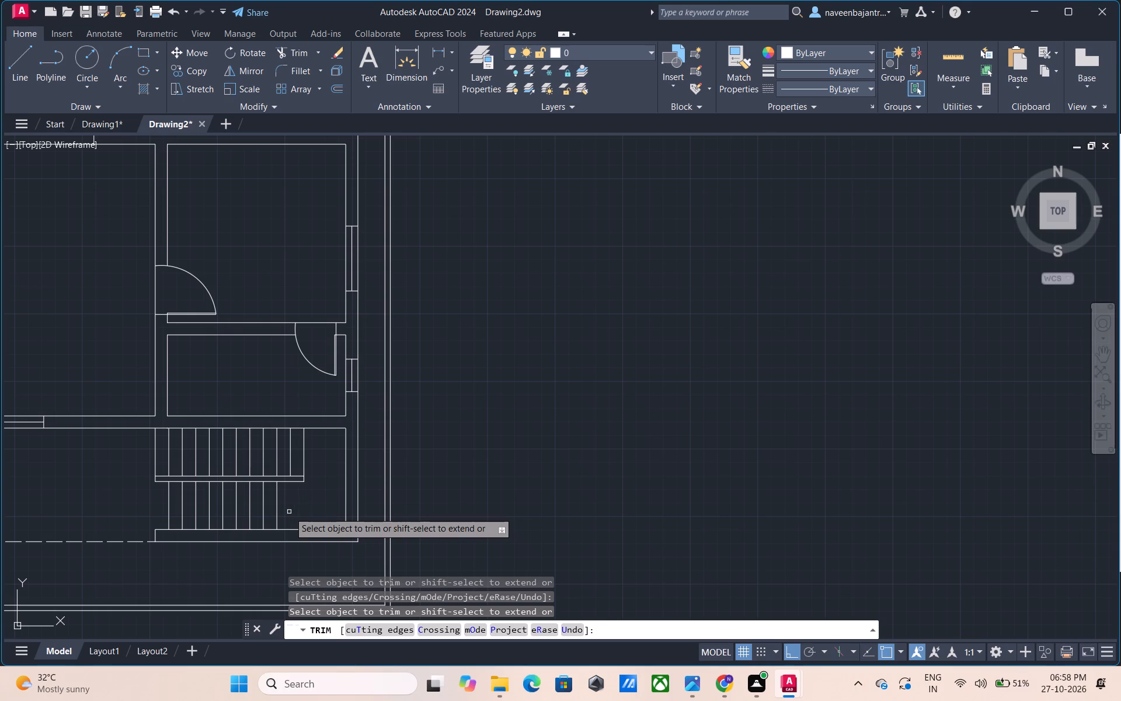
click(278, 509)
click(265, 512)
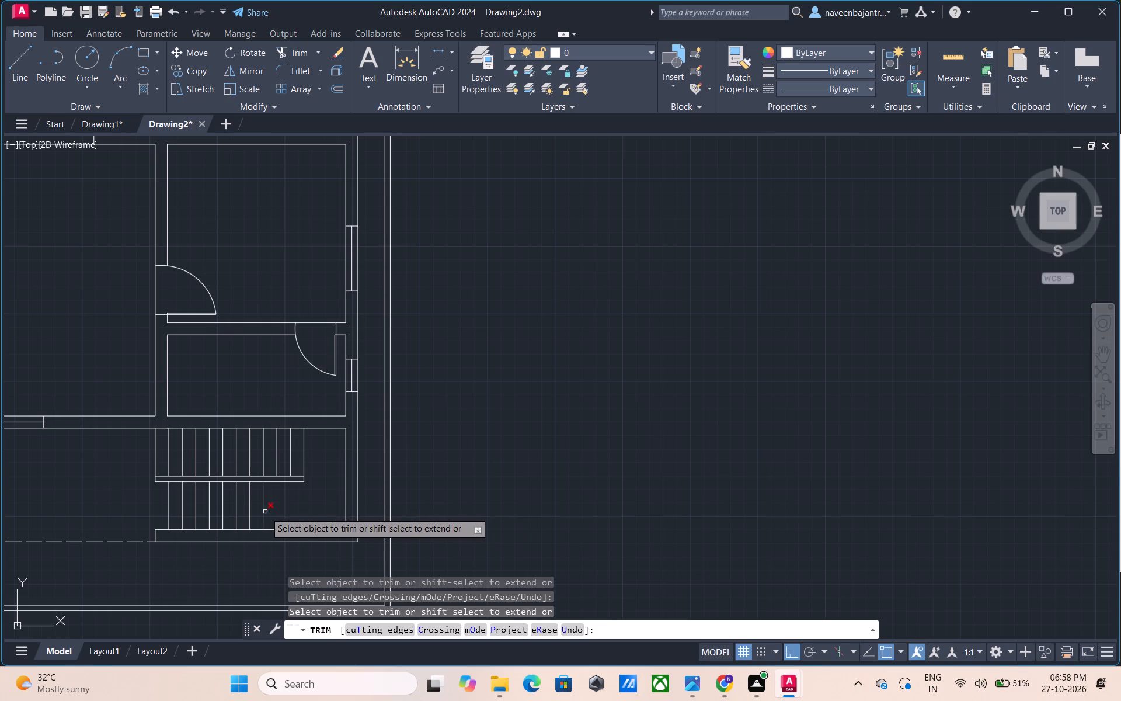
click(248, 519)
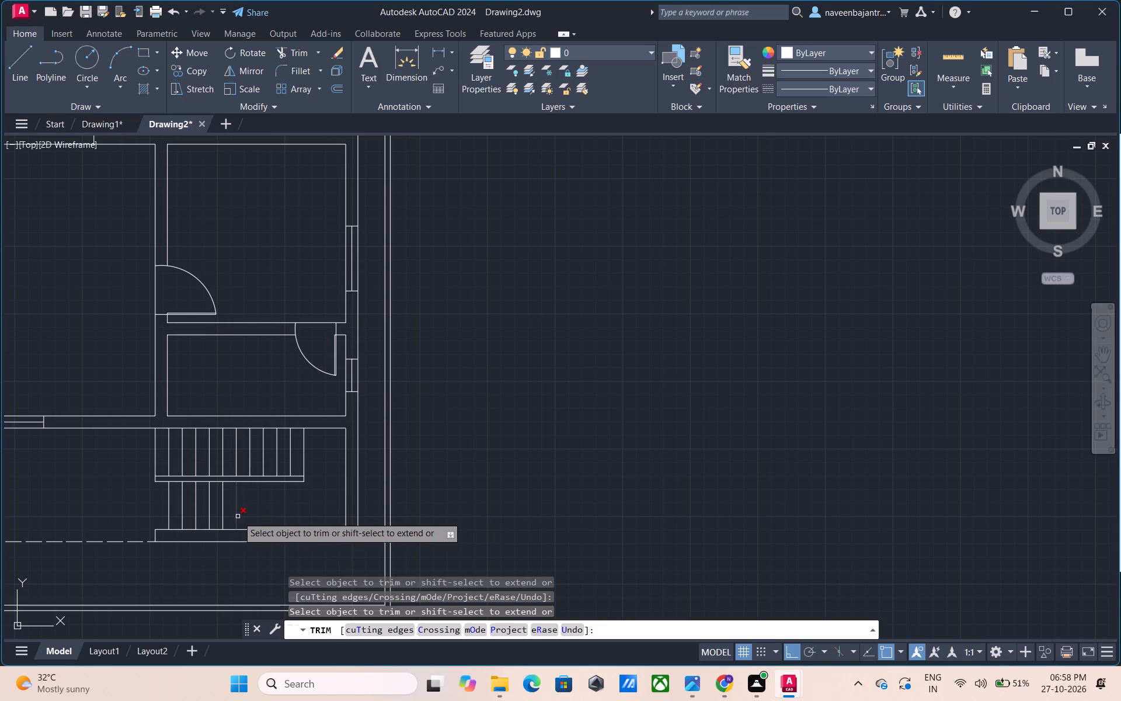
click(238, 516)
click(224, 517)
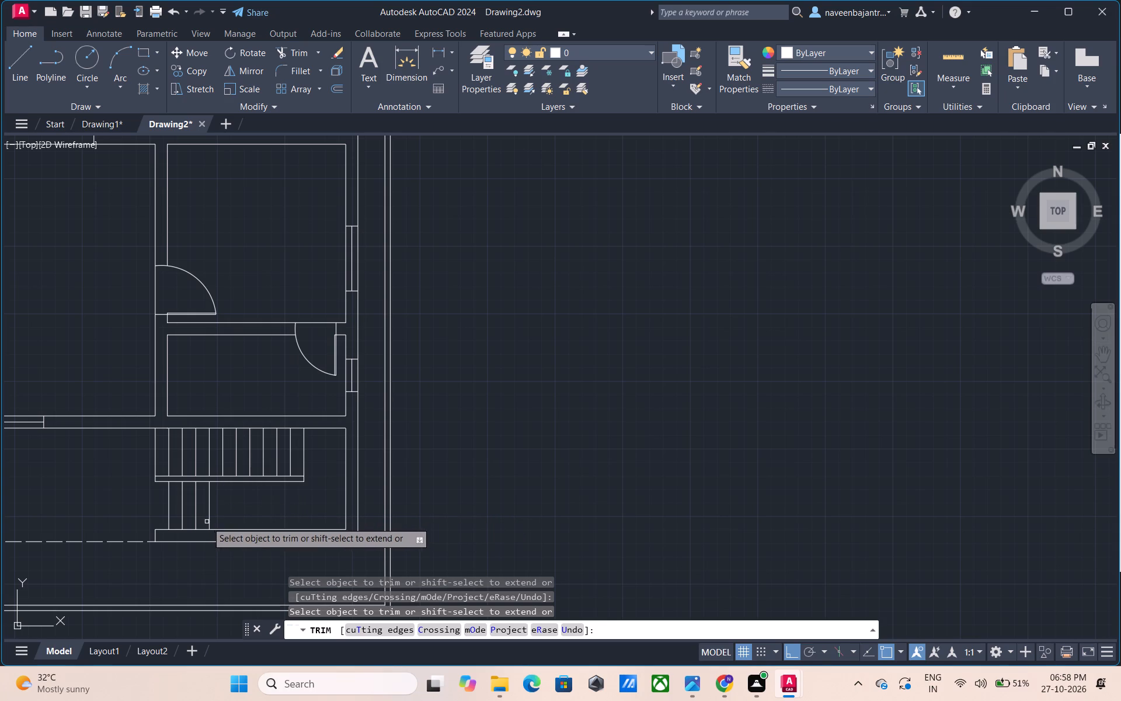
click(210, 522)
click(195, 520)
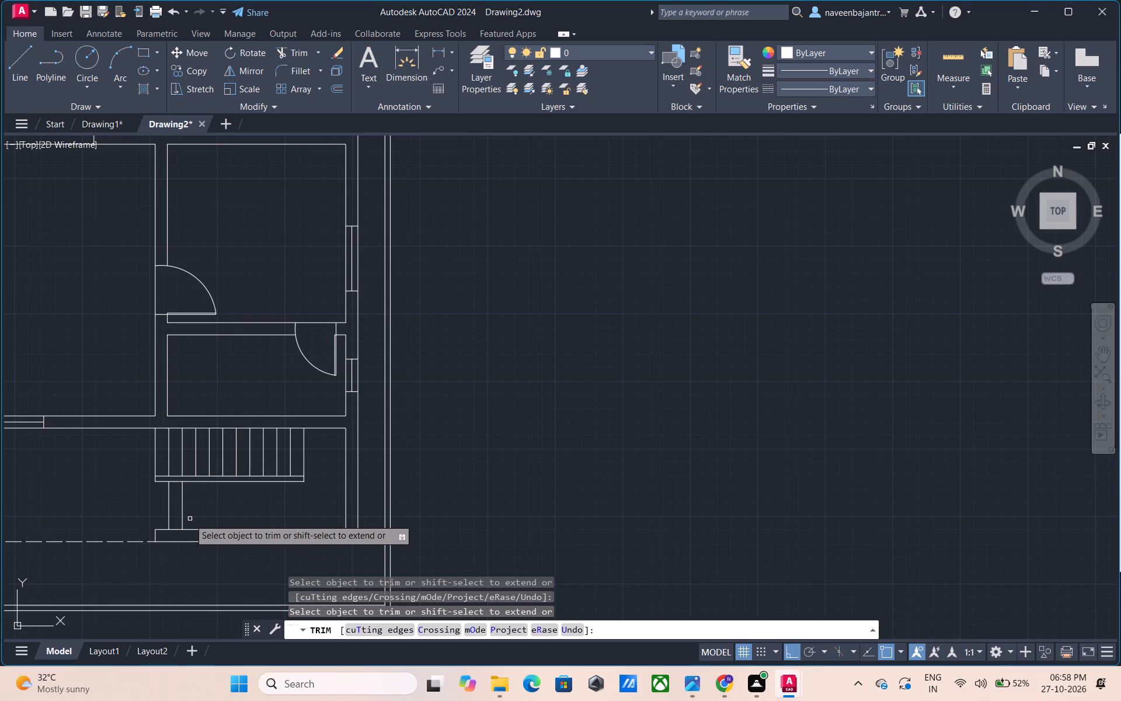
click(183, 515)
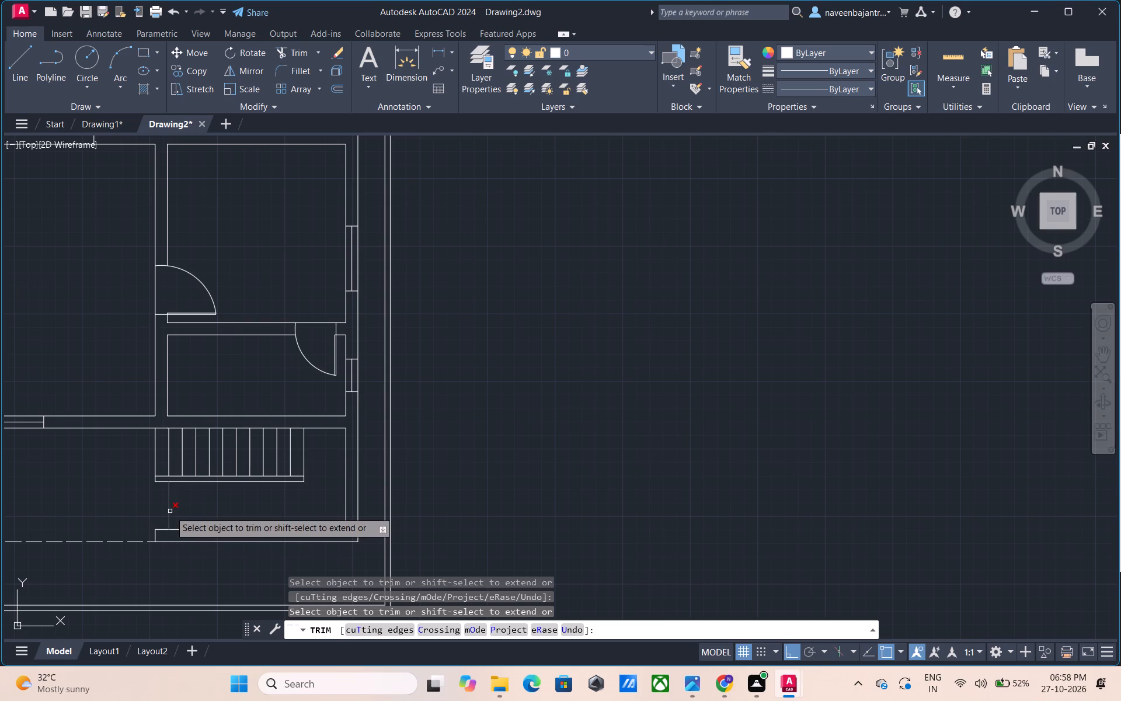
click(170, 511)
Trim away all tread lines of the staircase's upper flight, including the end lines on its west and east sides.
click(156, 467)
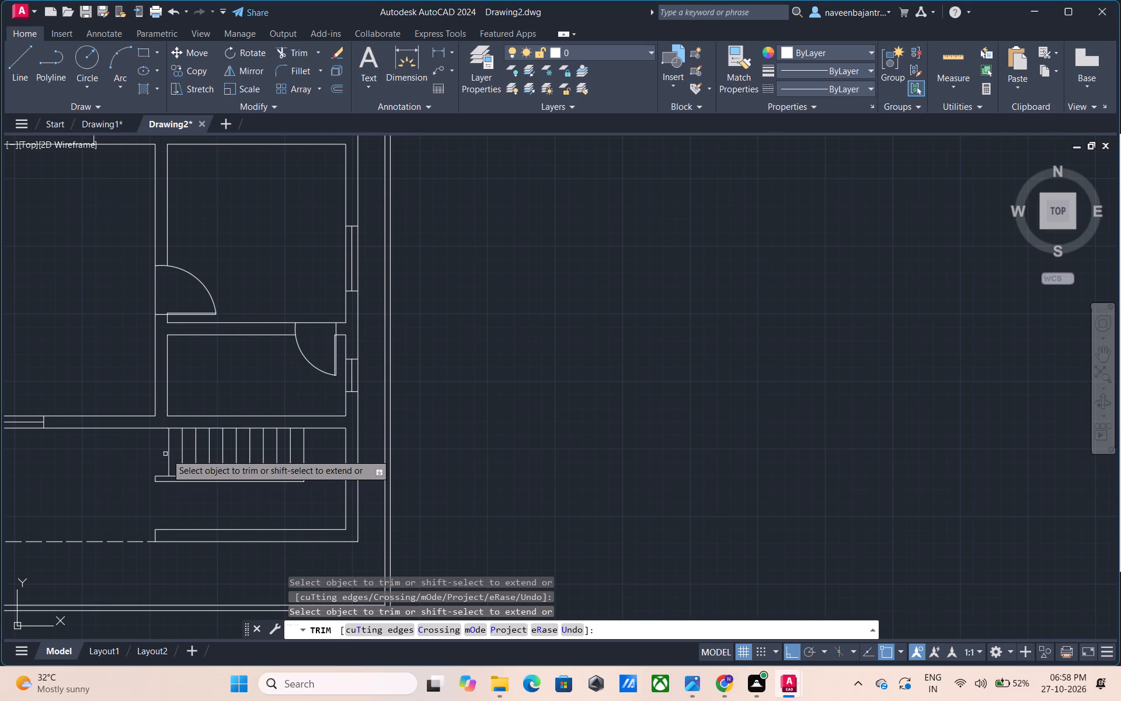
click(167, 454)
click(180, 452)
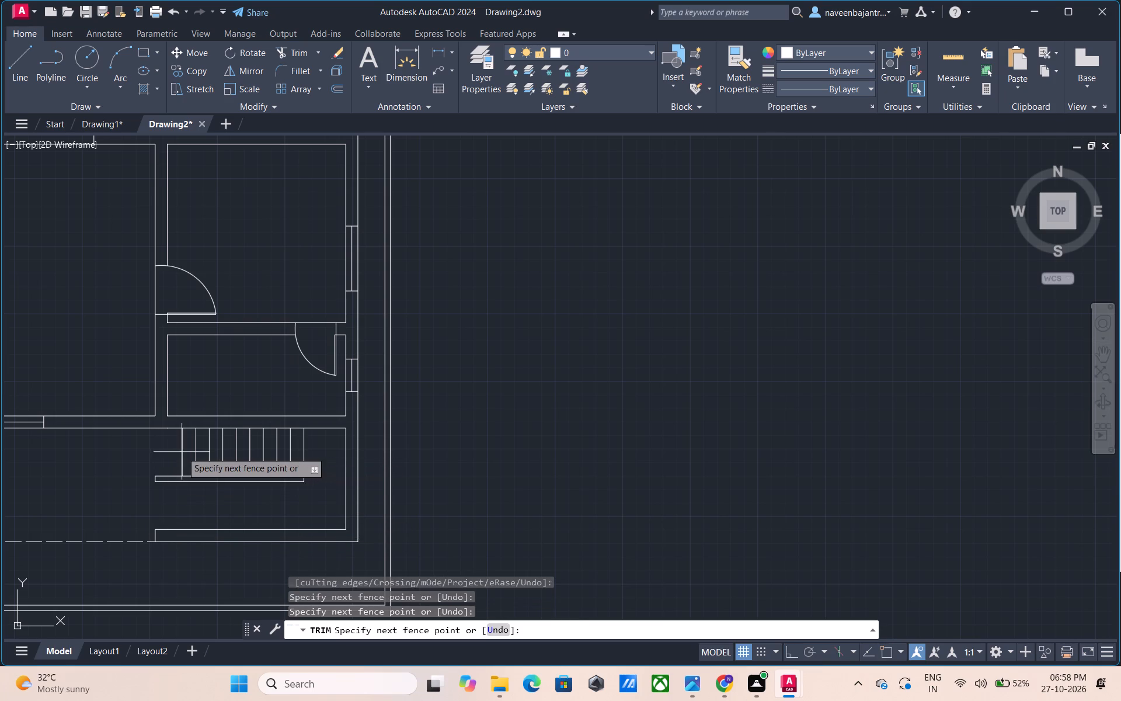
click(182, 452)
click(196, 452)
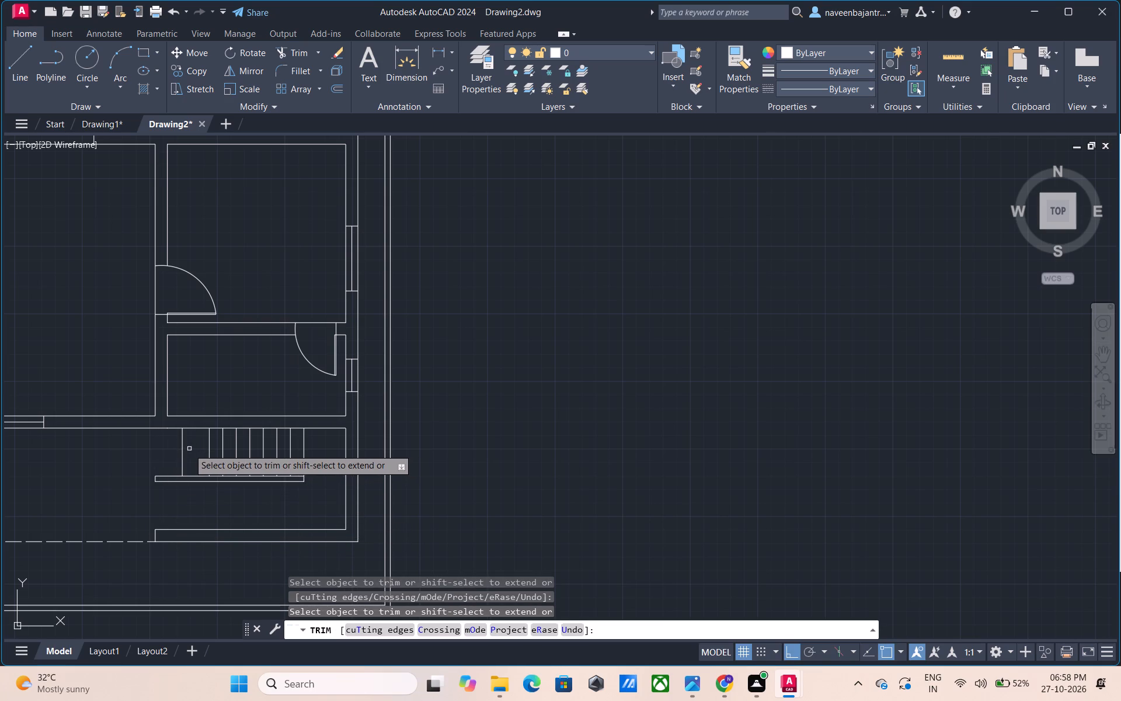
click(183, 449)
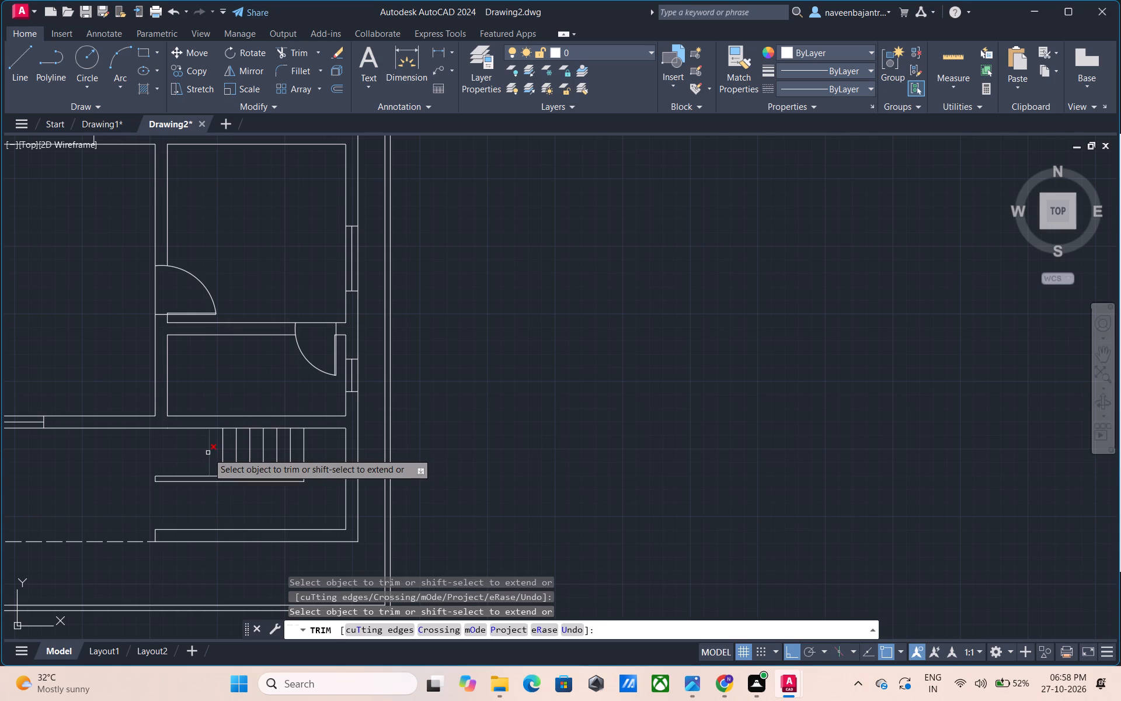
click(208, 453)
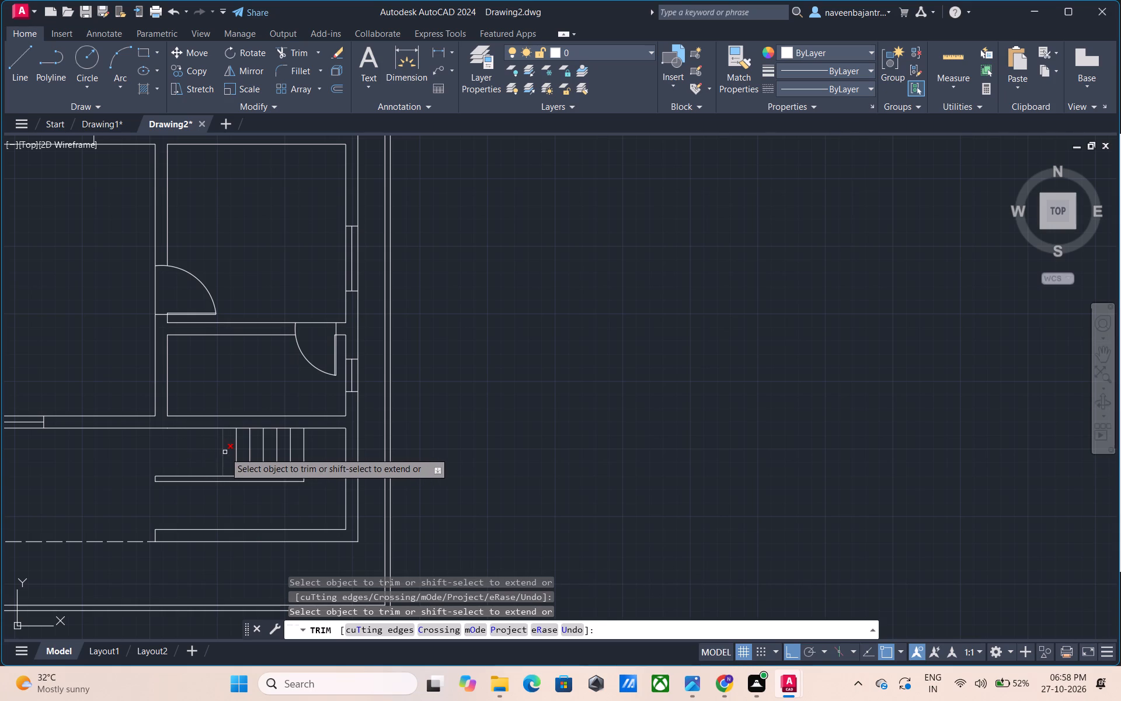
click(225, 452)
click(237, 452)
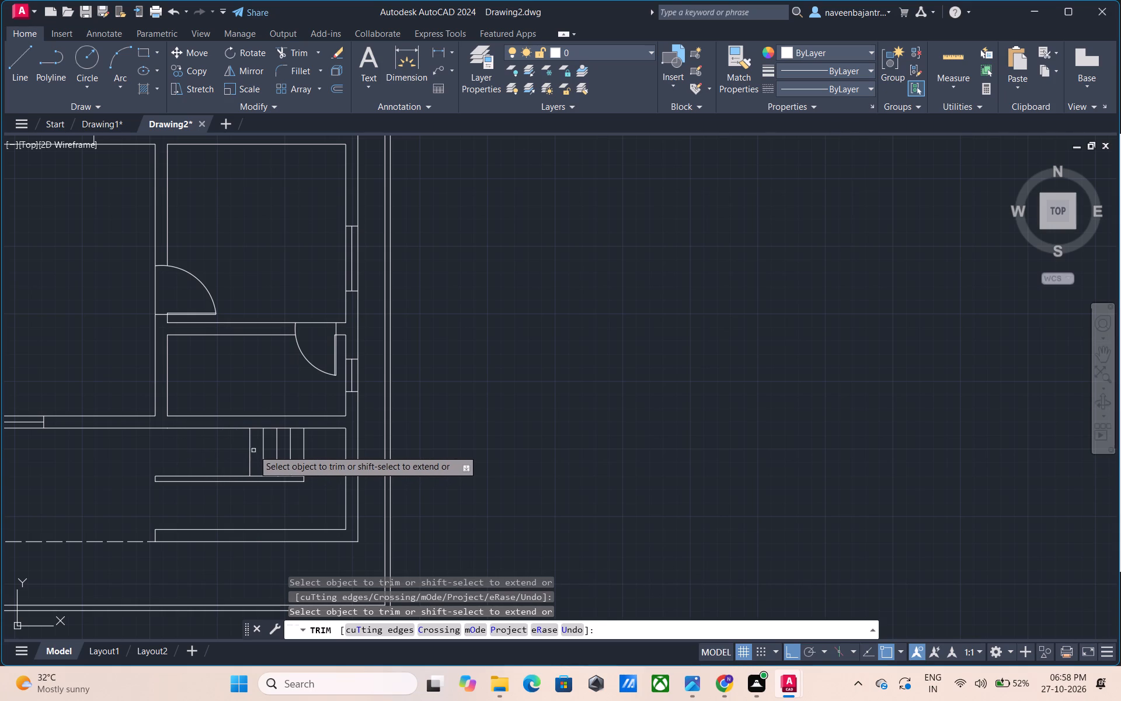
click(249, 447)
click(264, 451)
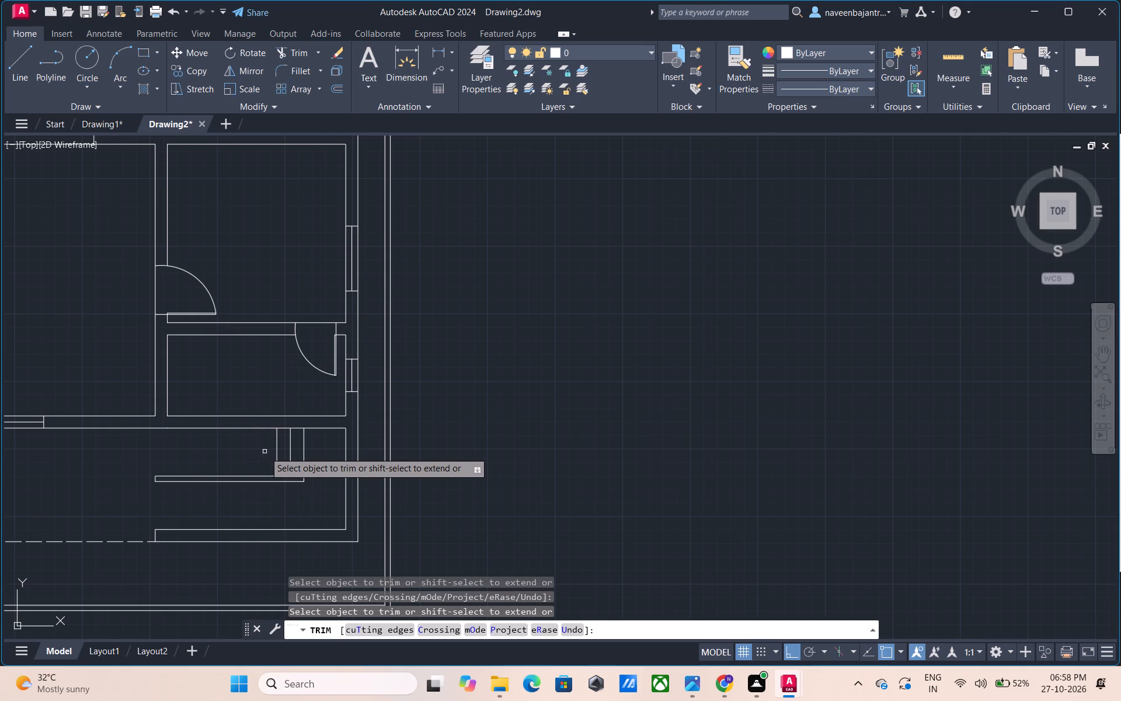
click(276, 453)
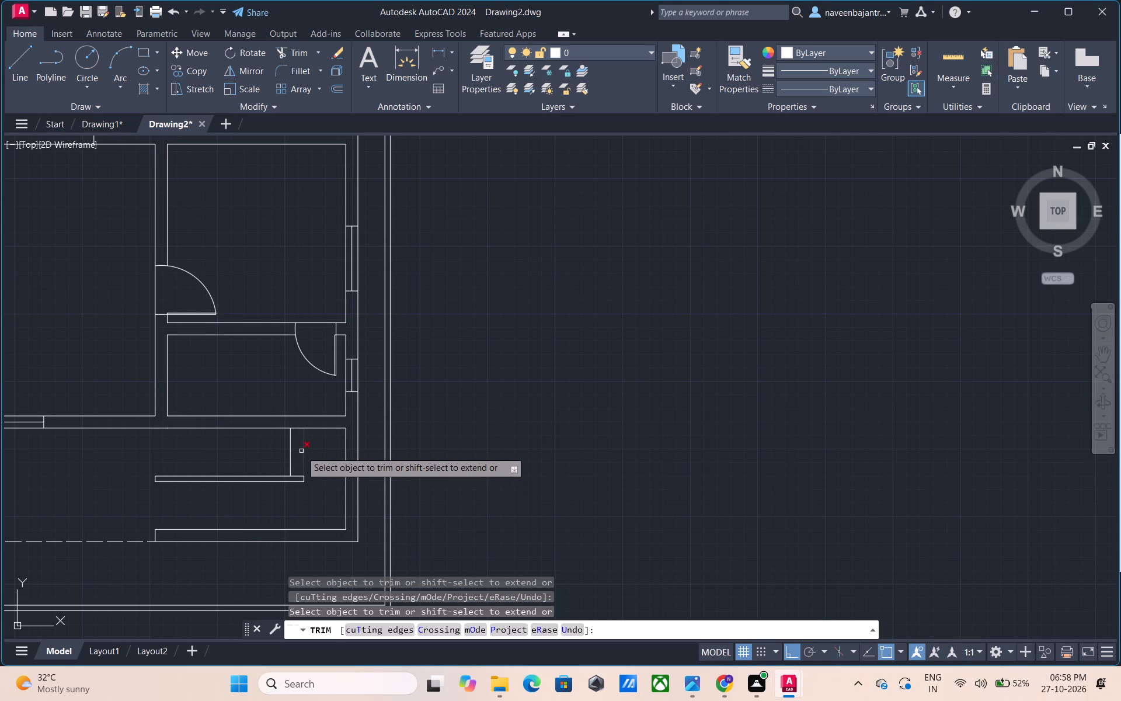
click(290, 453)
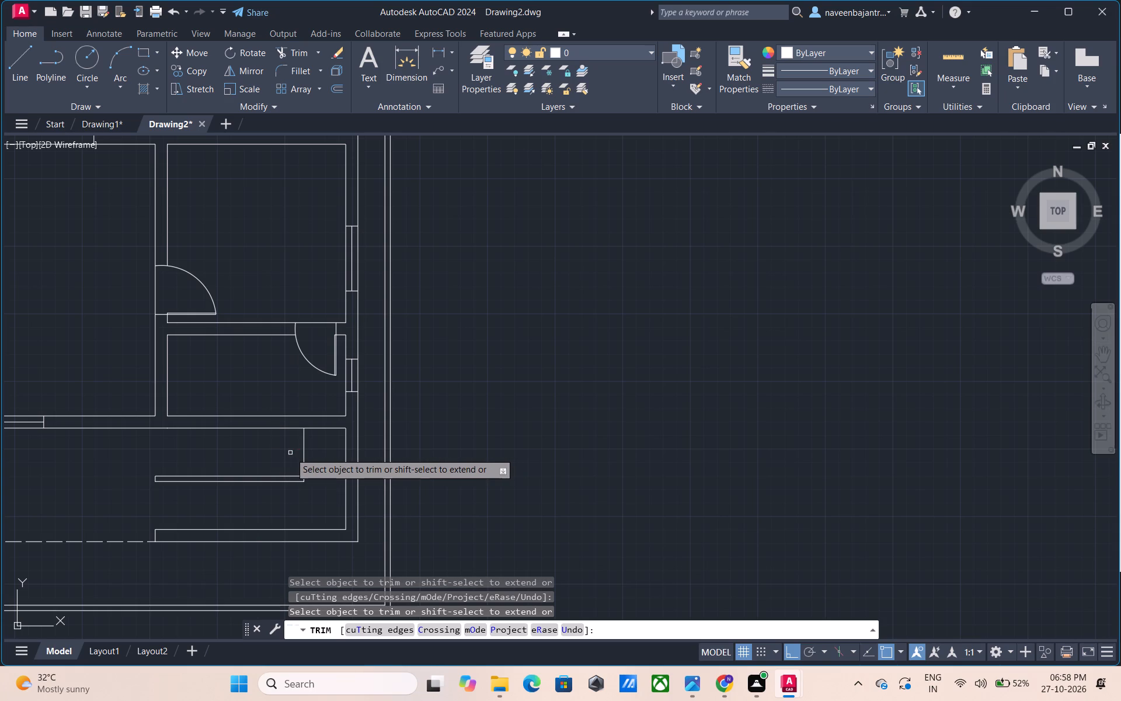
click(308, 457)
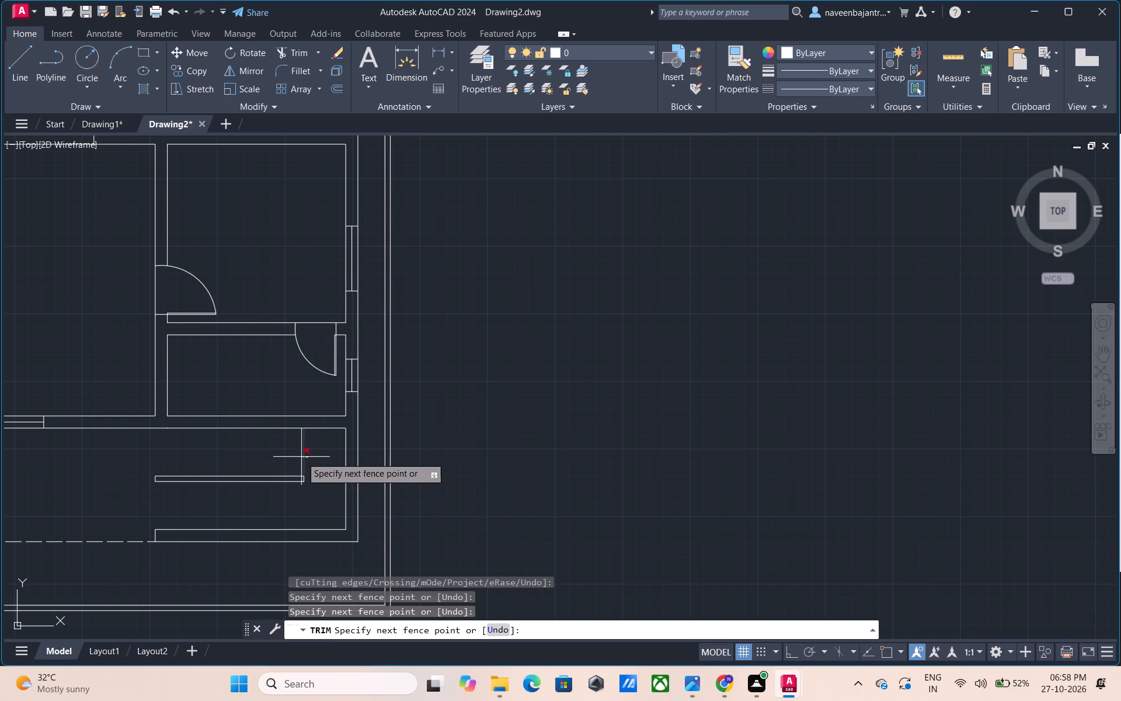
click(299, 456)
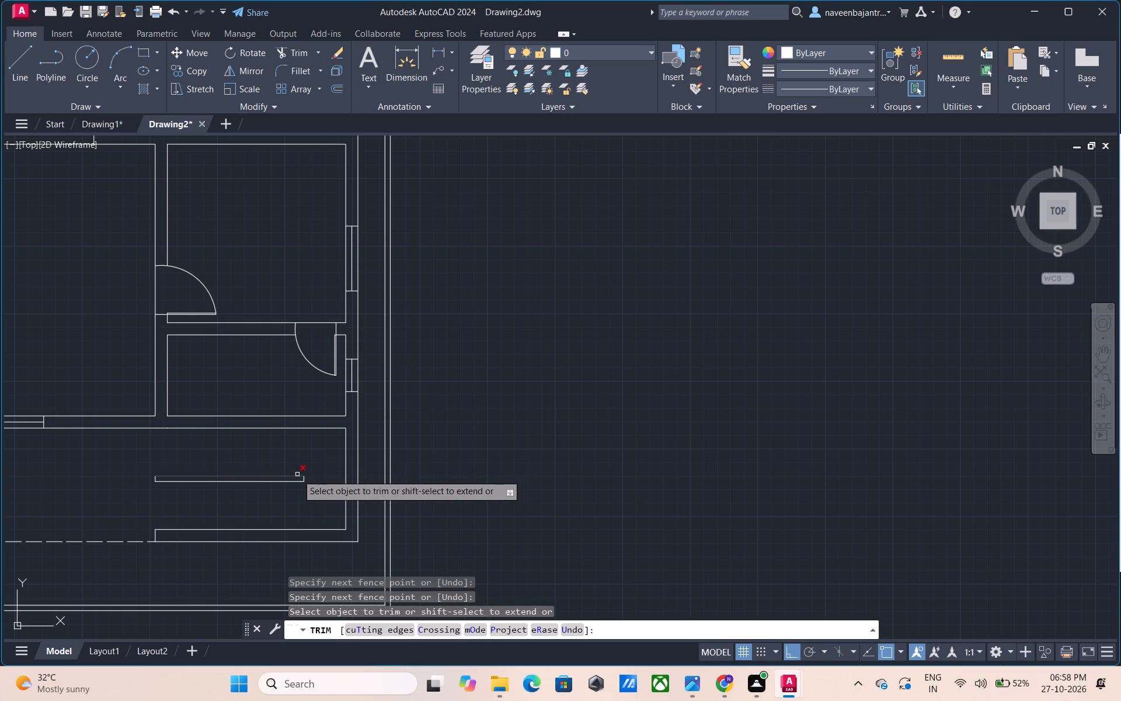
Trim away the double divider line between the two stair flights, together with its short end lines.
click(297, 474)
click(296, 481)
click(305, 483)
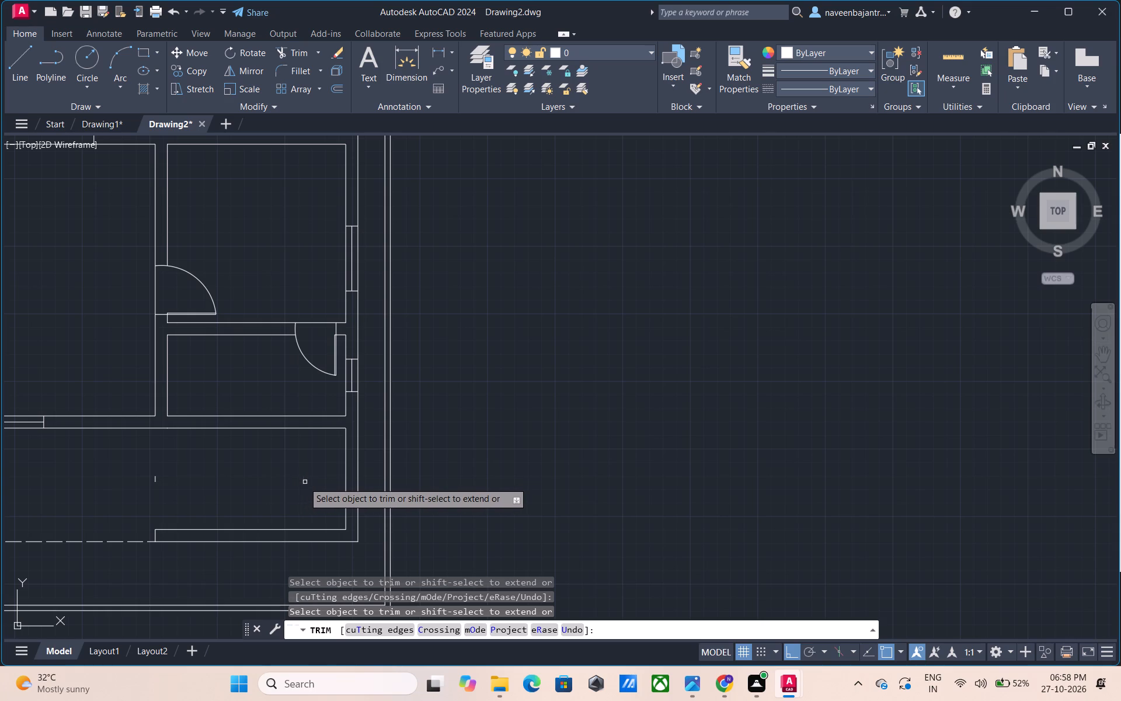
click(157, 478)
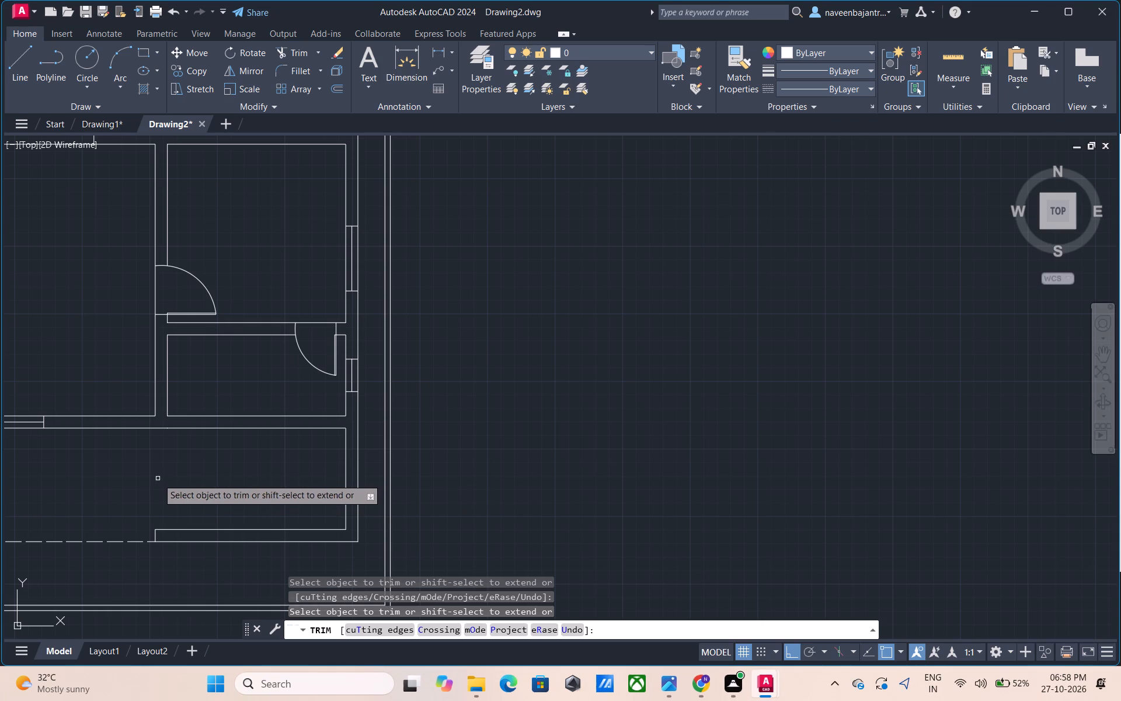
Trim away the double east wall lines beside the staircase area and the double wall lines along its north side.
click(357, 464)
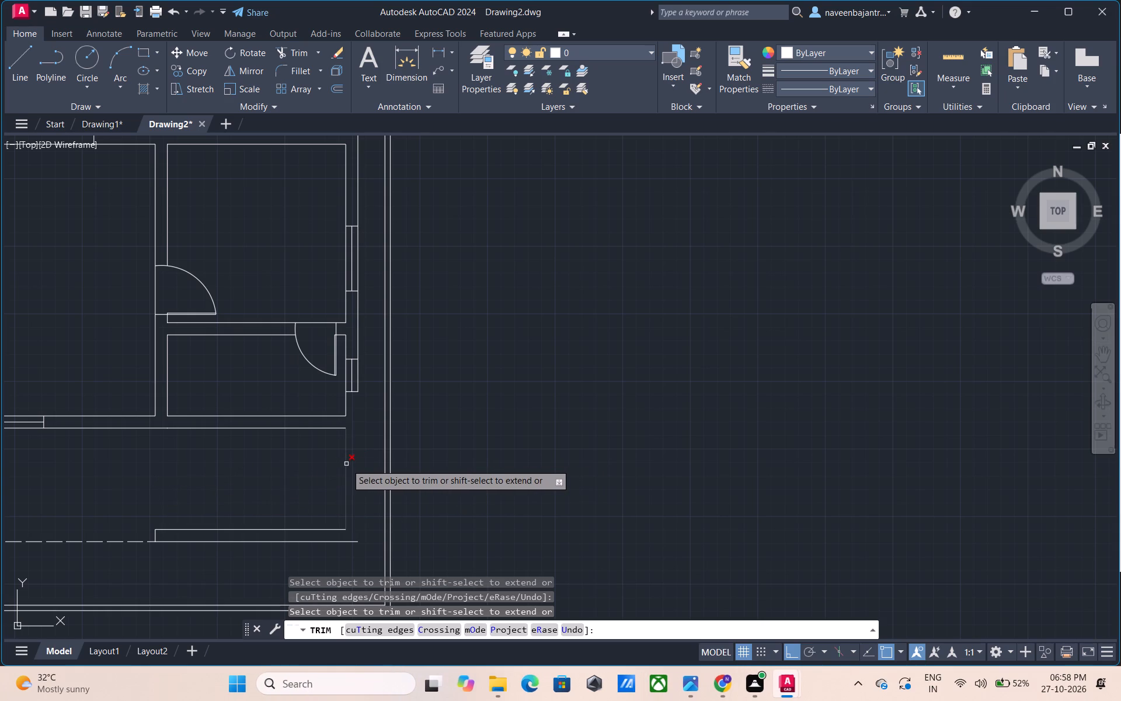
click(346, 464)
click(320, 428)
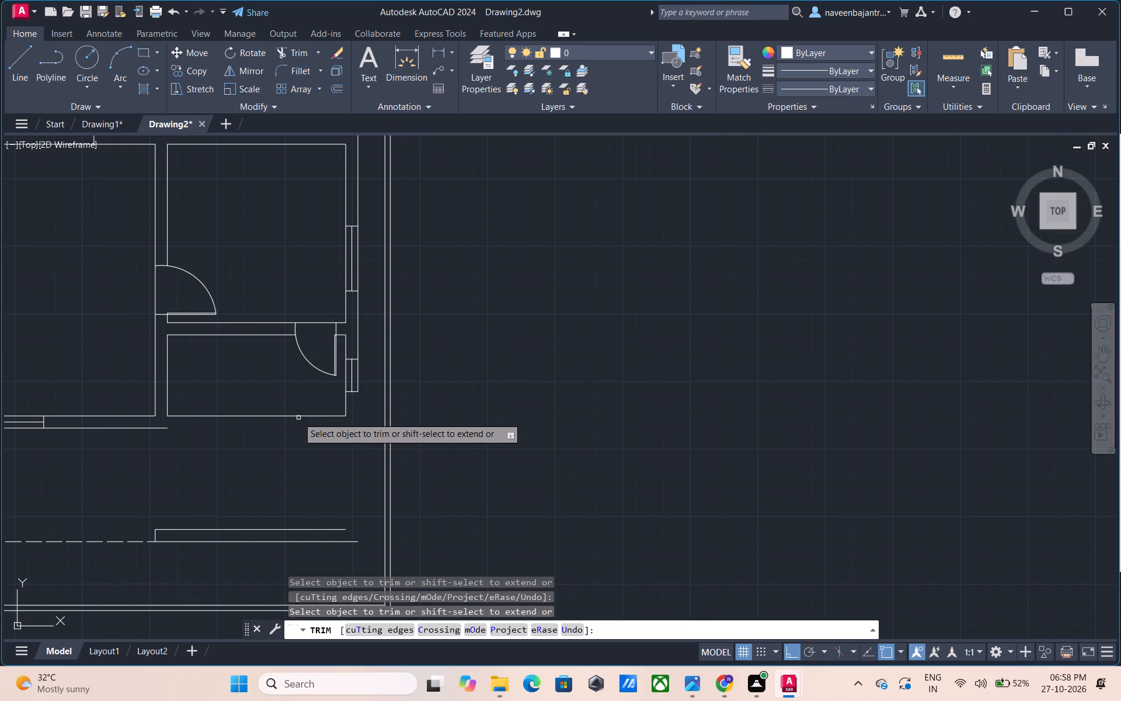
click(297, 417)
Trim away the dashed south and west outline of the porch area beside the staircase.
scroll(398, 507, down, 2)
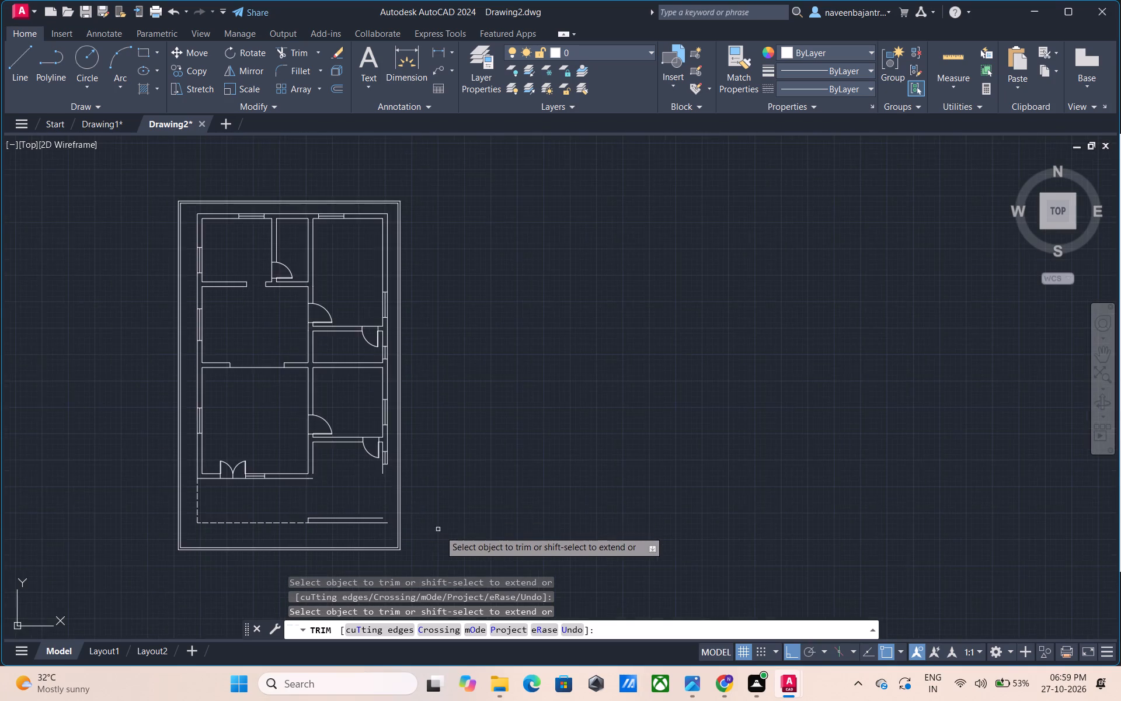
scroll(444, 533, down, 1)
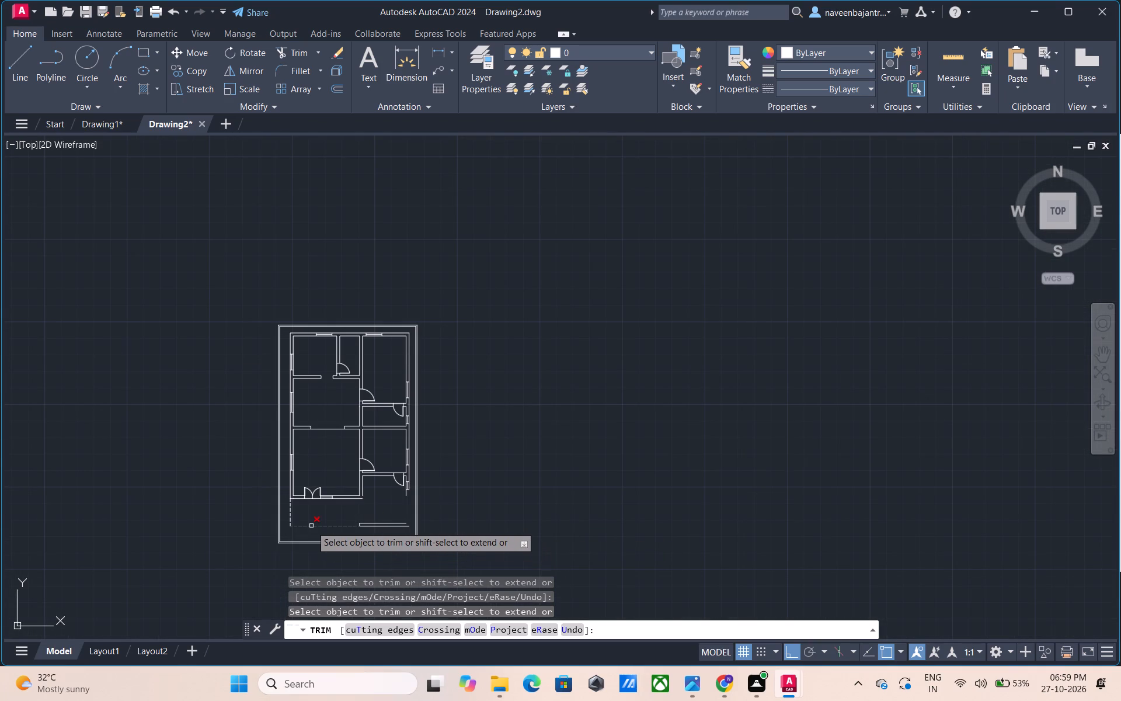
click(311, 525)
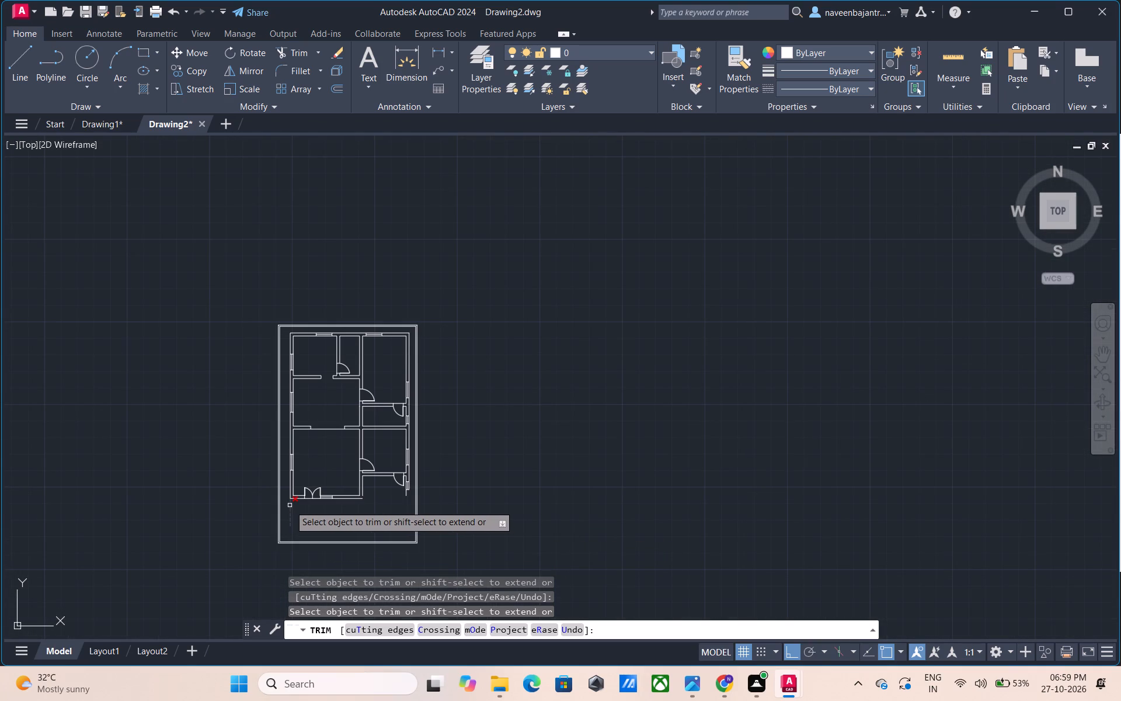
click(290, 505)
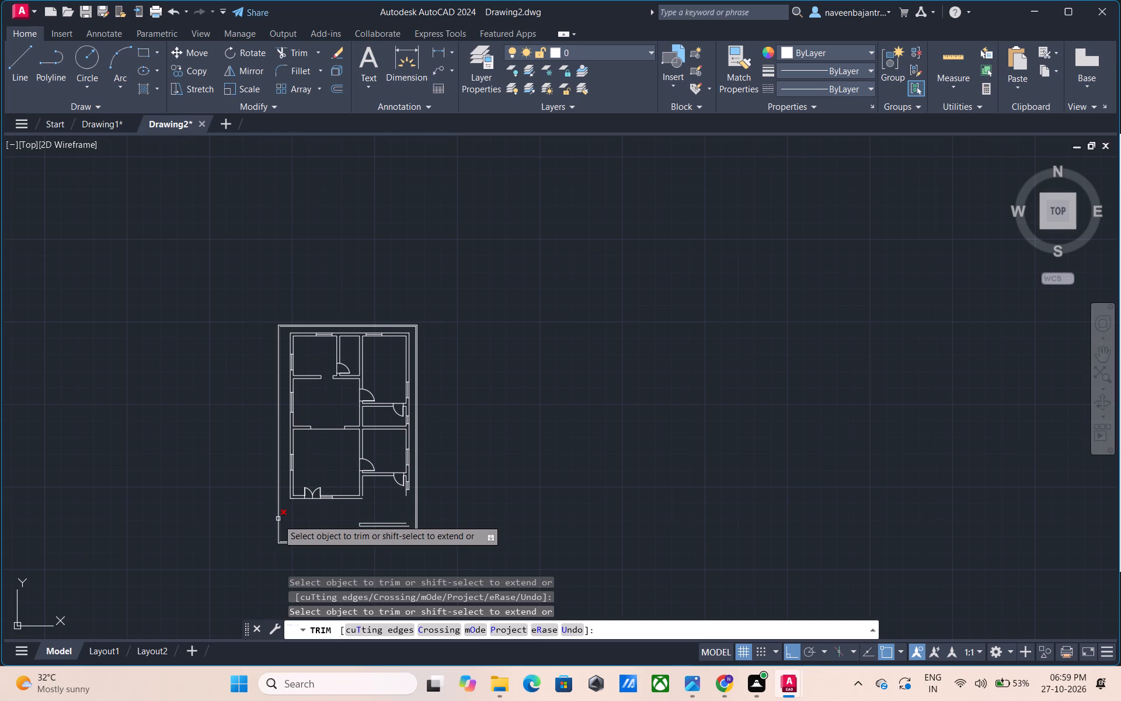
Trim away the double lines on the west side of the plan's outer boundary wall.
click(278, 519)
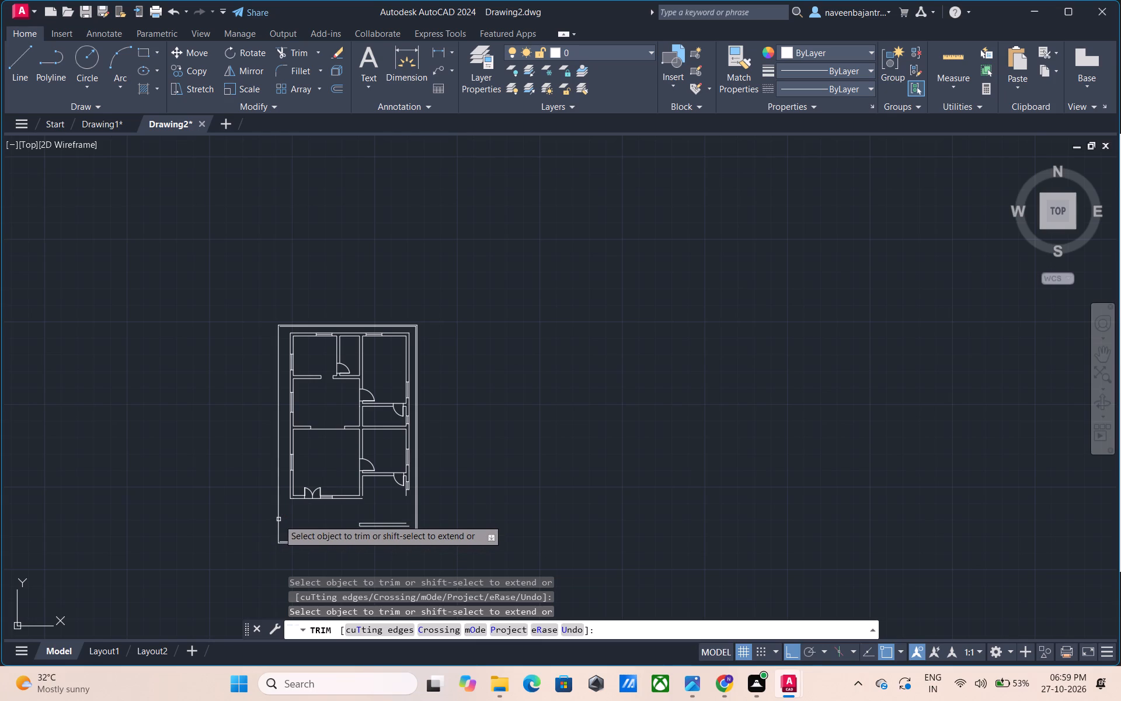
click(280, 519)
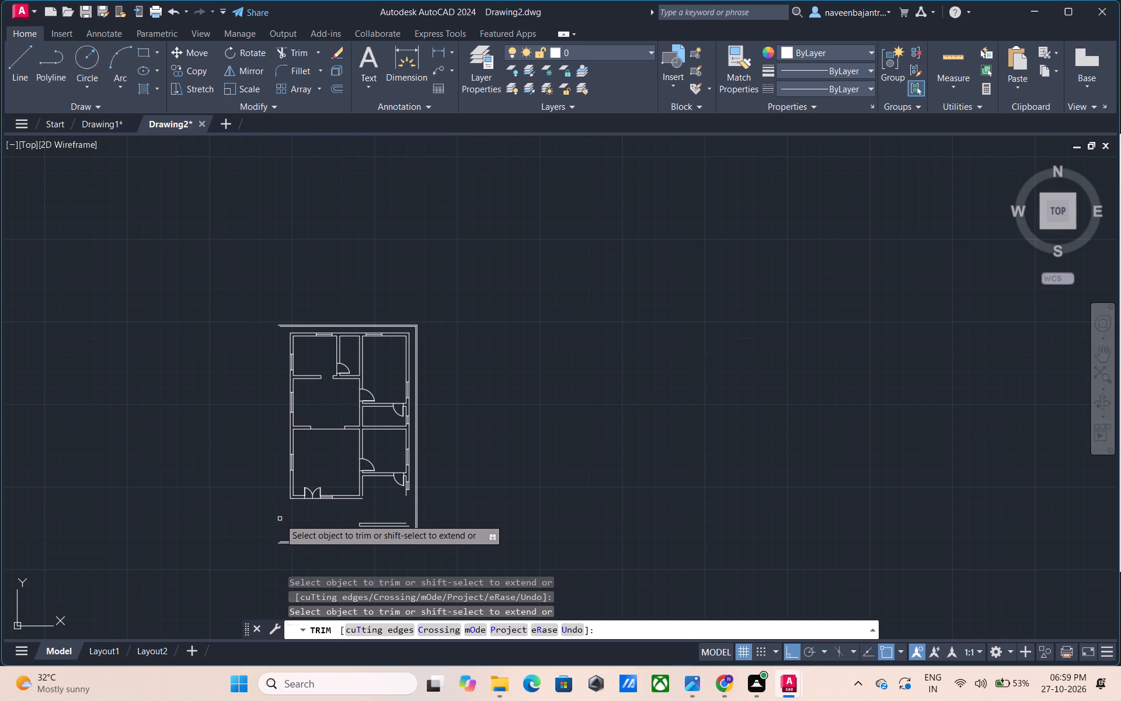
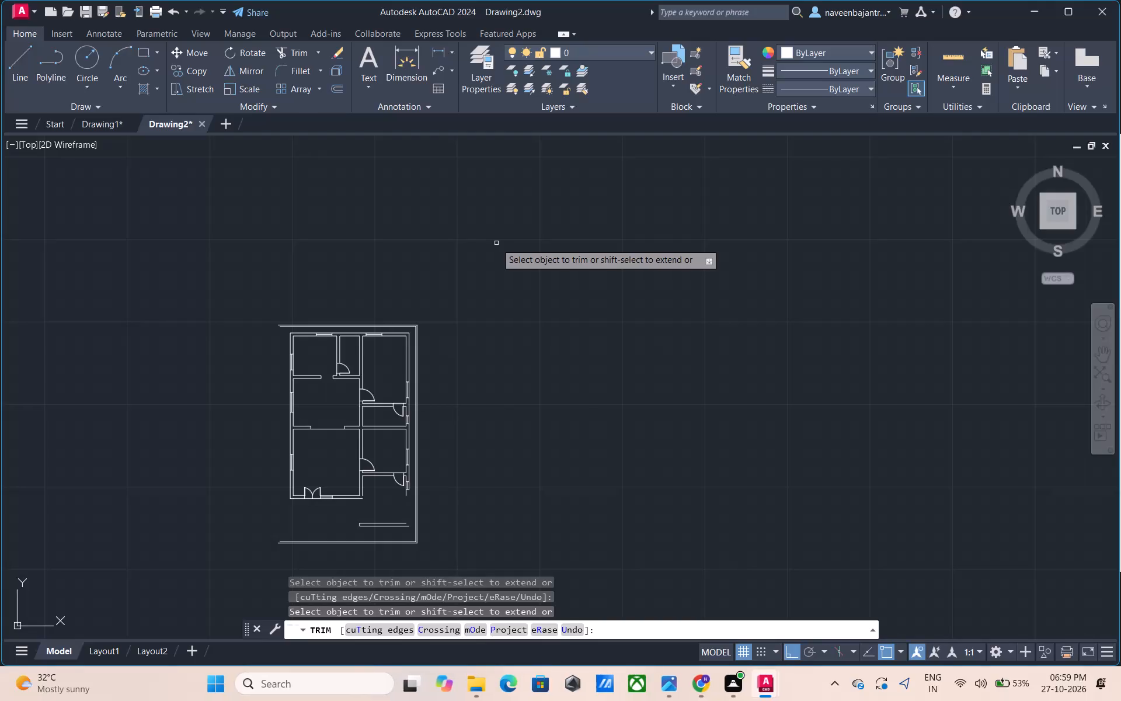
Examine the complete floor plan alongside its partly trimmed copy.
middle_drag(497, 244, 733, 196)
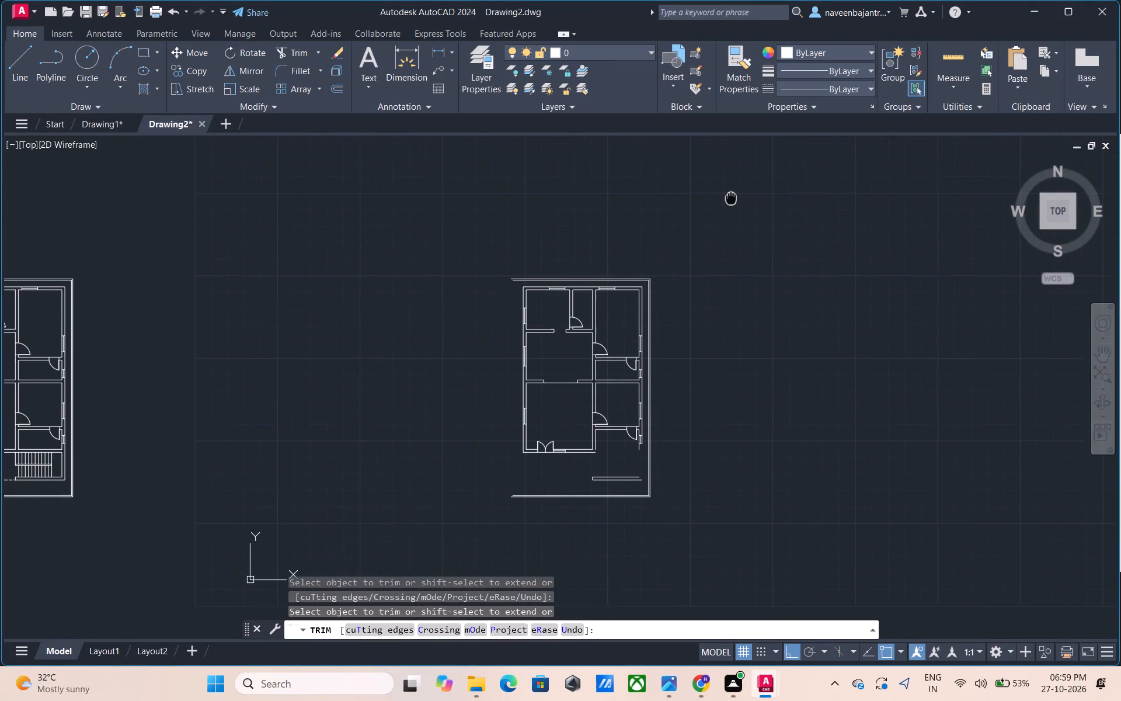
middle_drag(733, 196, 1027, 207)
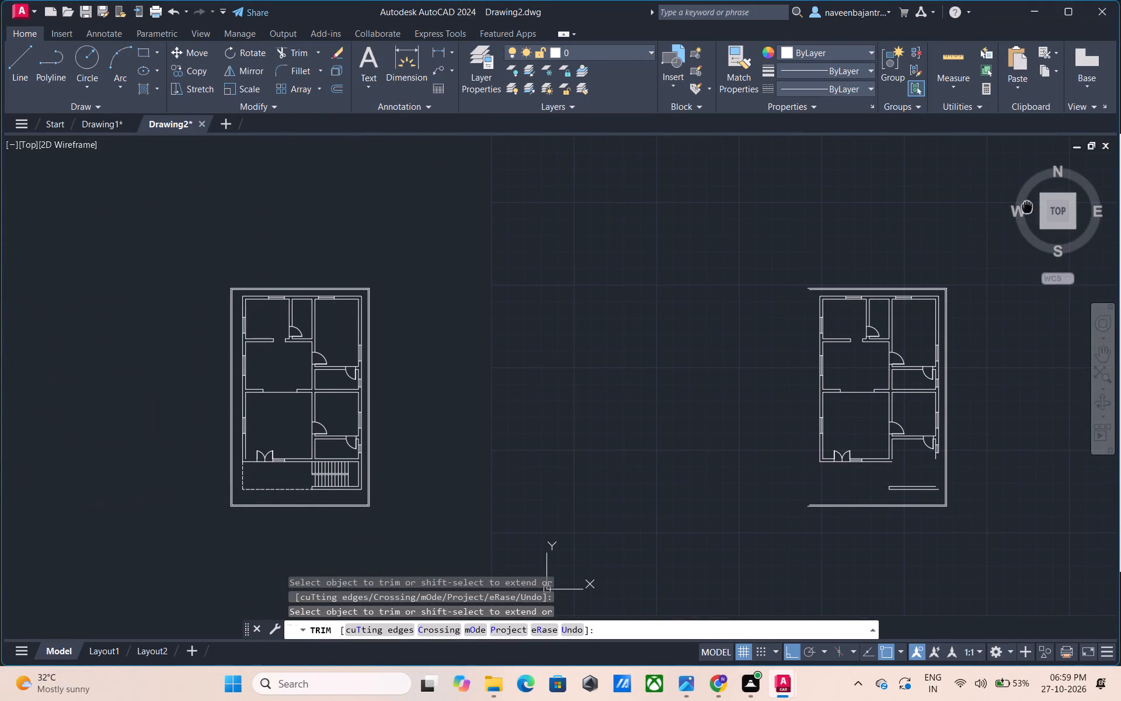
middle_drag(1027, 207, 903, 147)
middle_drag(398, 165, 327, 289)
scroll(389, 281, down, 1)
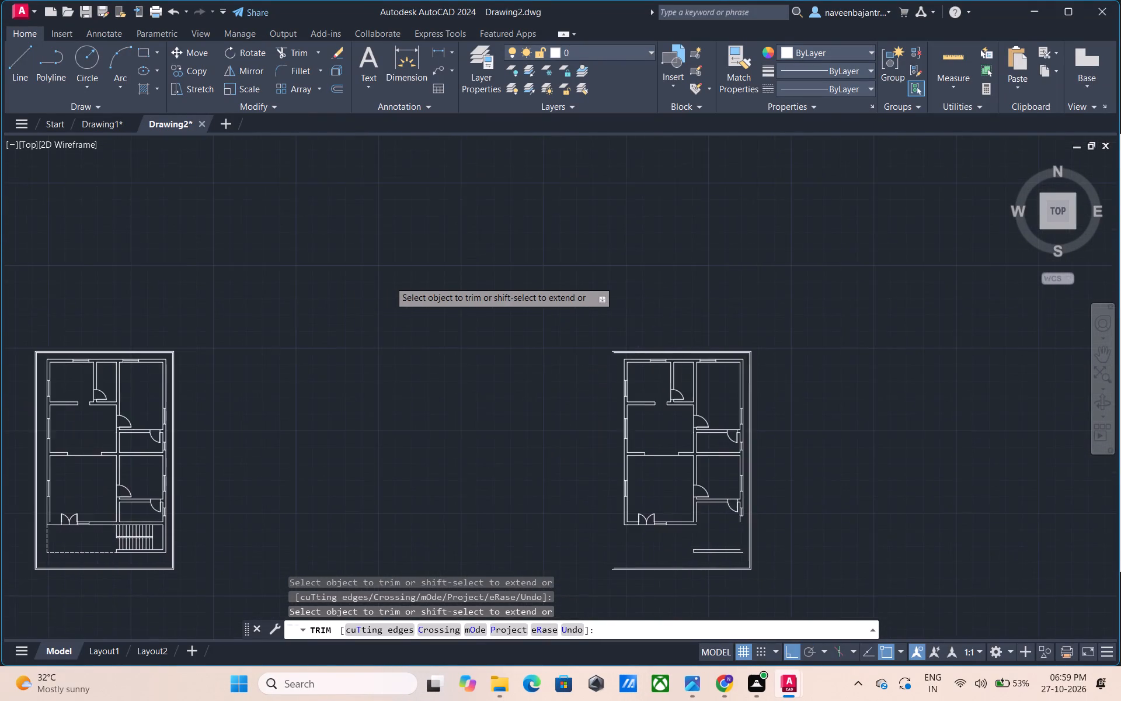
scroll(389, 281, down, 4)
scroll(389, 281, up, 1)
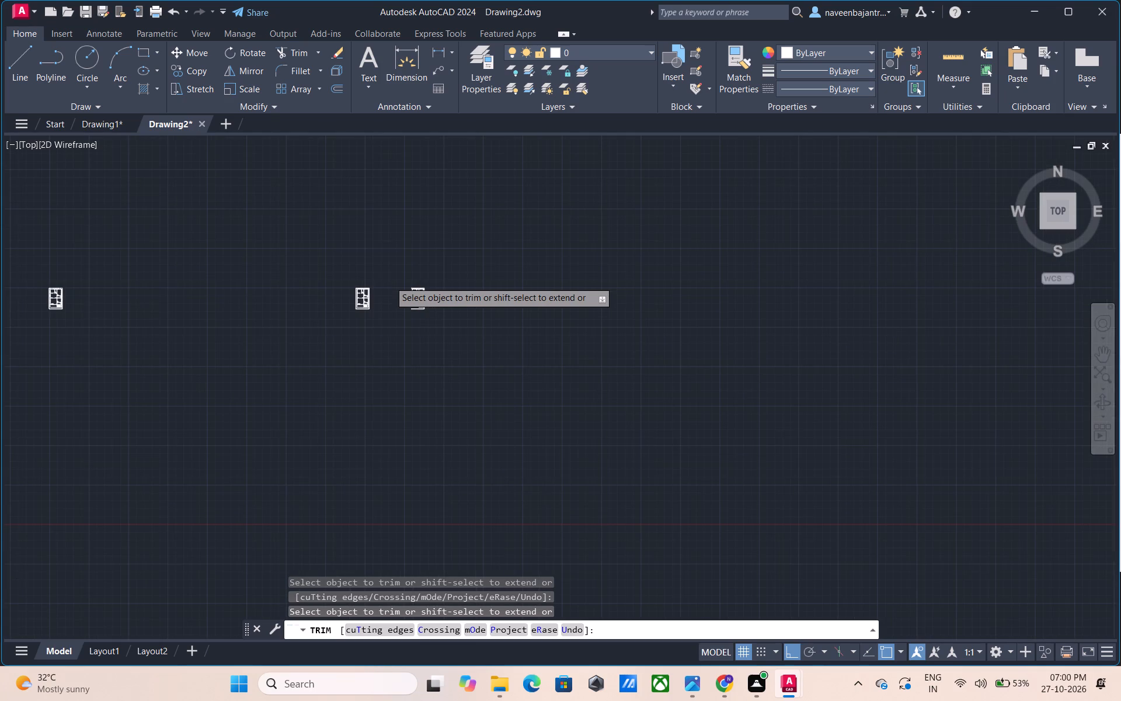
scroll(389, 281, up, 3)
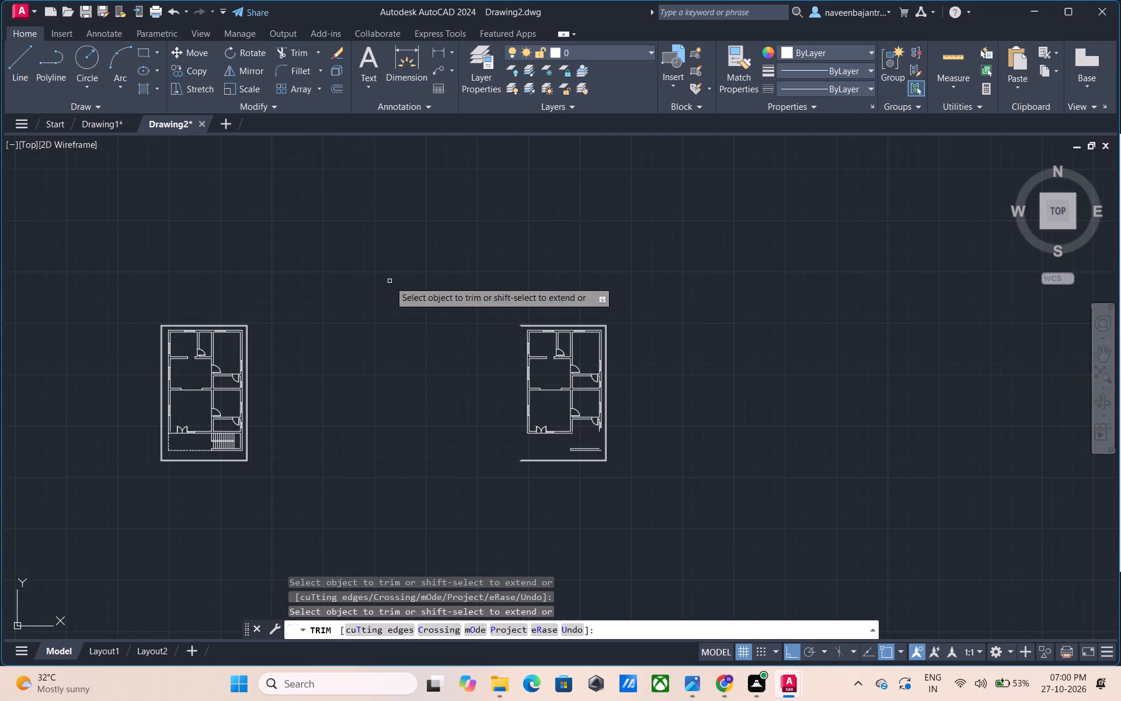
scroll(389, 281, up, 2)
Trim away both leaves and swing arcs of the double entrance door in the partly trimmed floor plan copy.
middle_drag(389, 281, 144, 59)
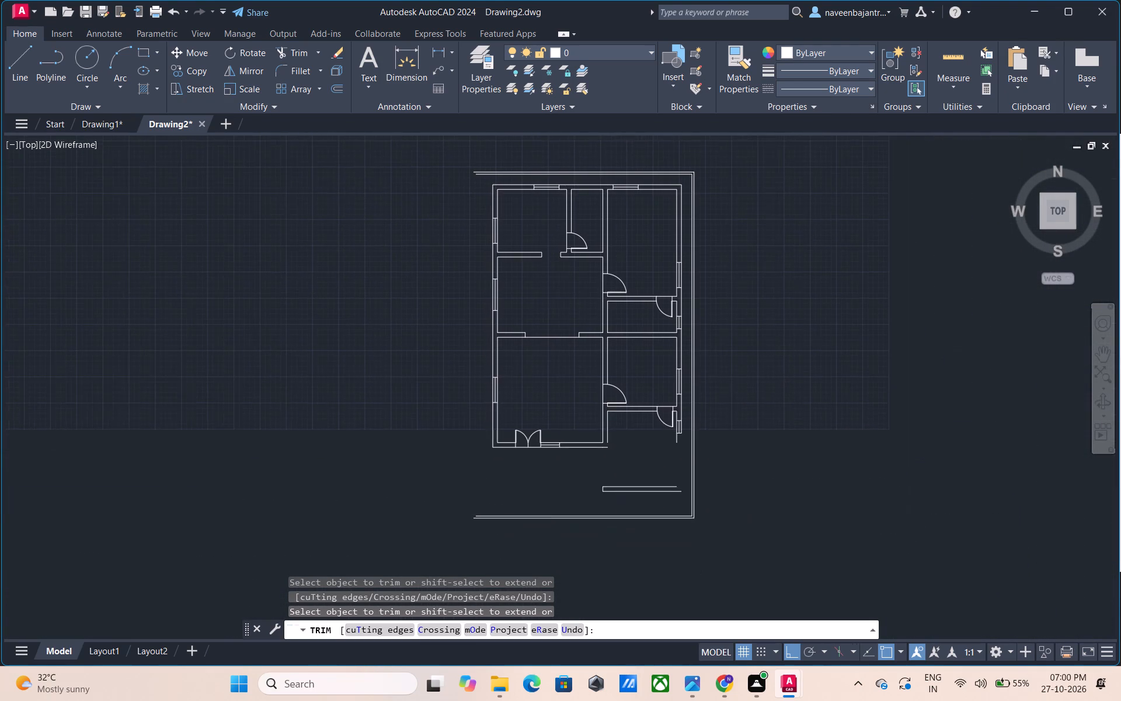
middle_drag(144, 59, 147, 74)
scroll(149, 71, down, 1)
scroll(156, 104, up, 2)
scroll(236, 377, up, 1)
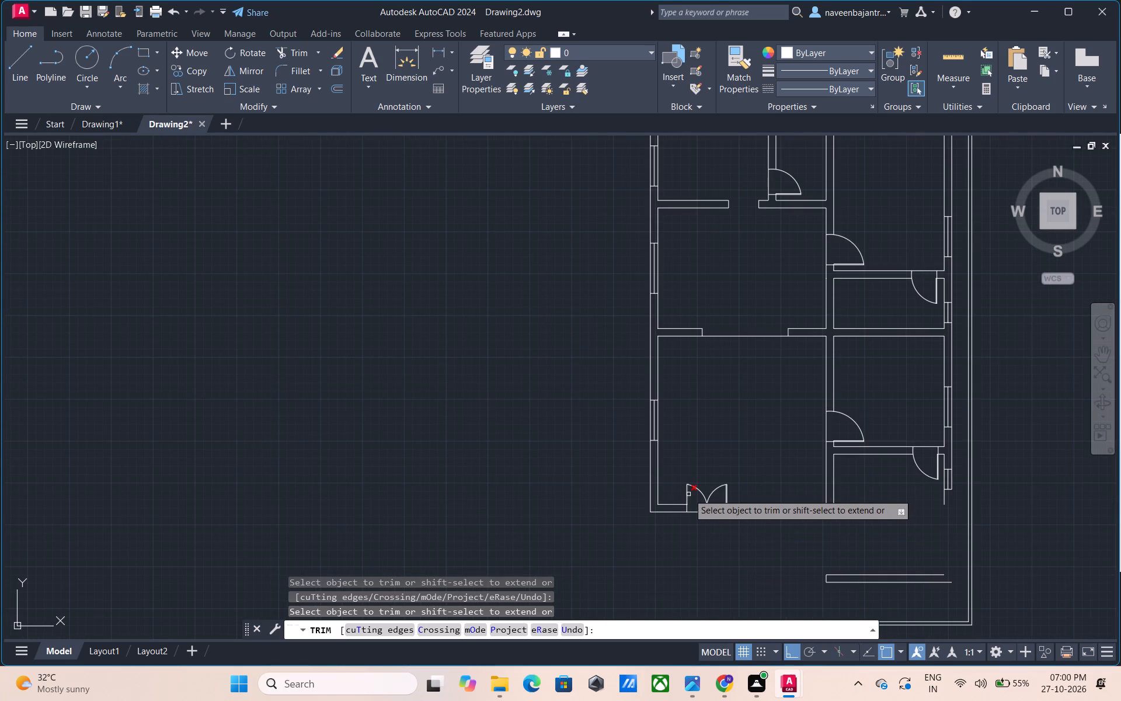
click(688, 494)
click(698, 490)
click(686, 495)
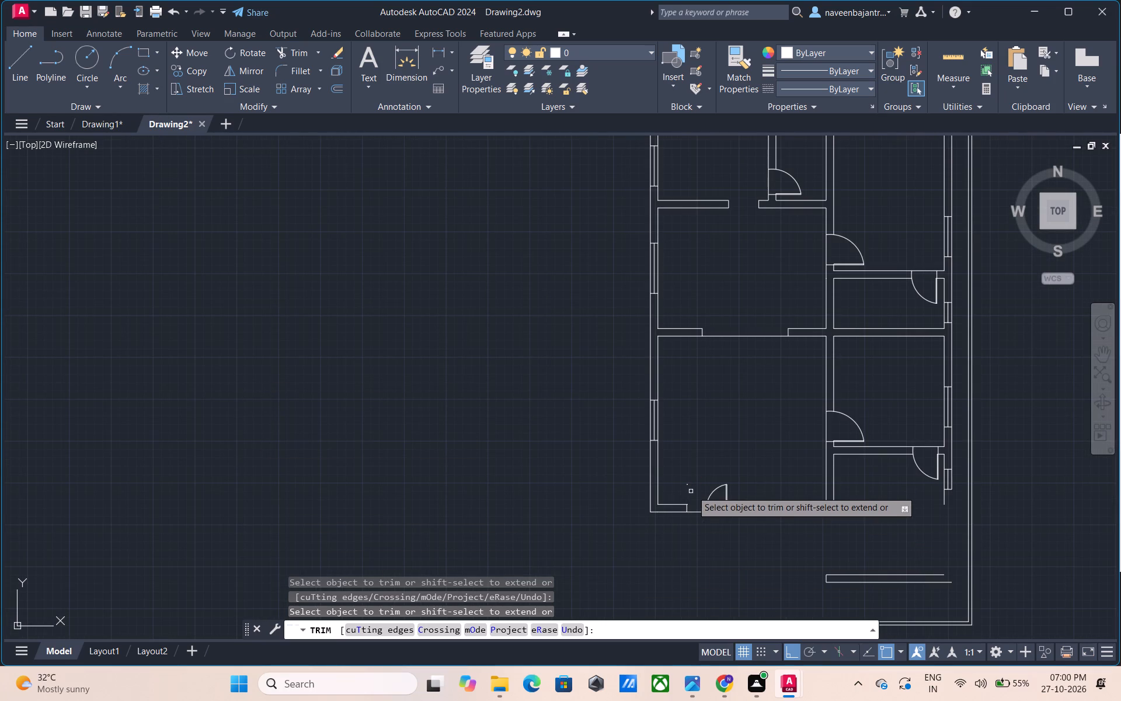
click(687, 484)
click(690, 484)
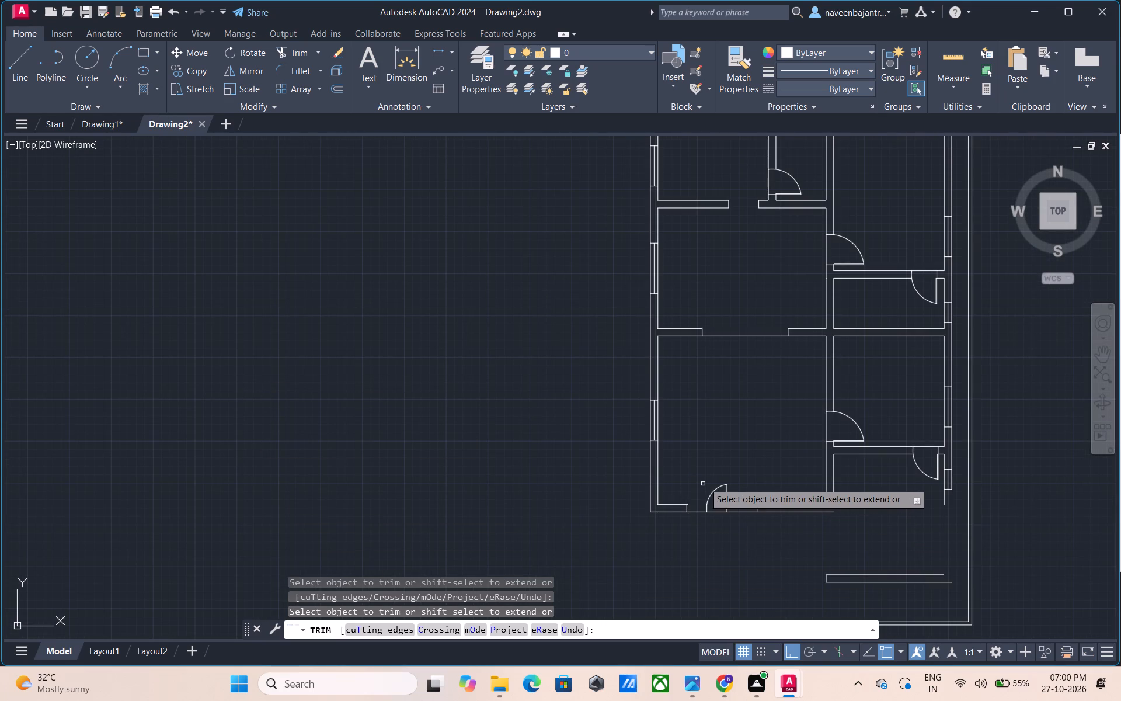
click(712, 497)
click(708, 506)
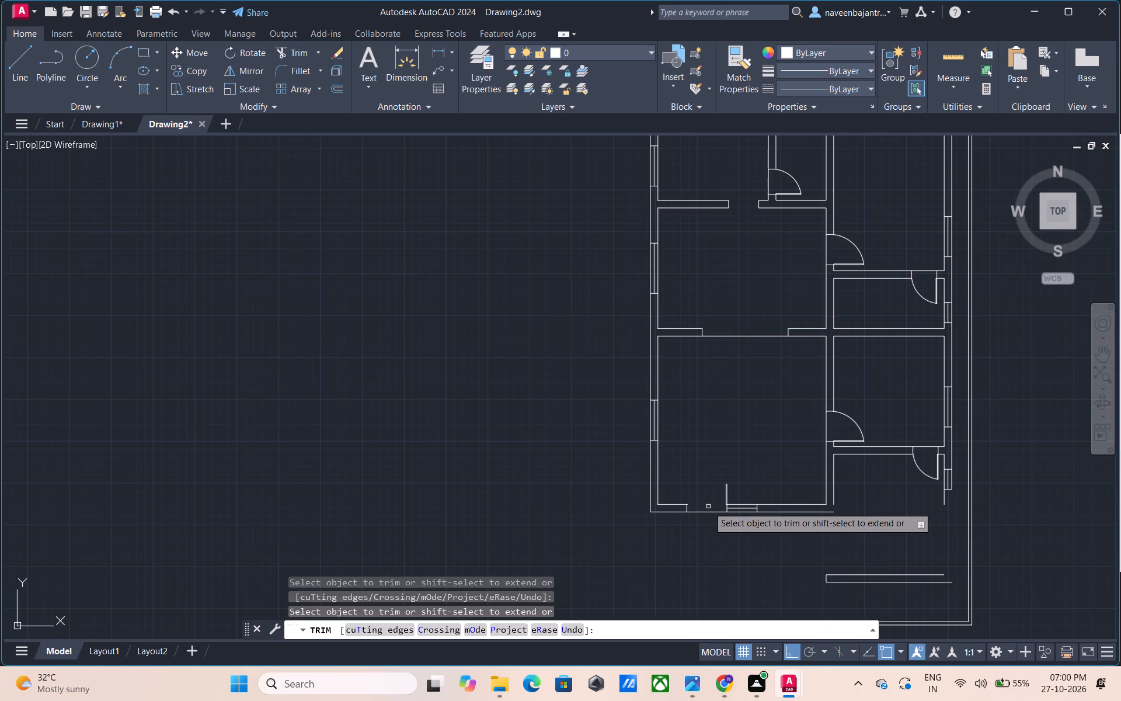
click(727, 497)
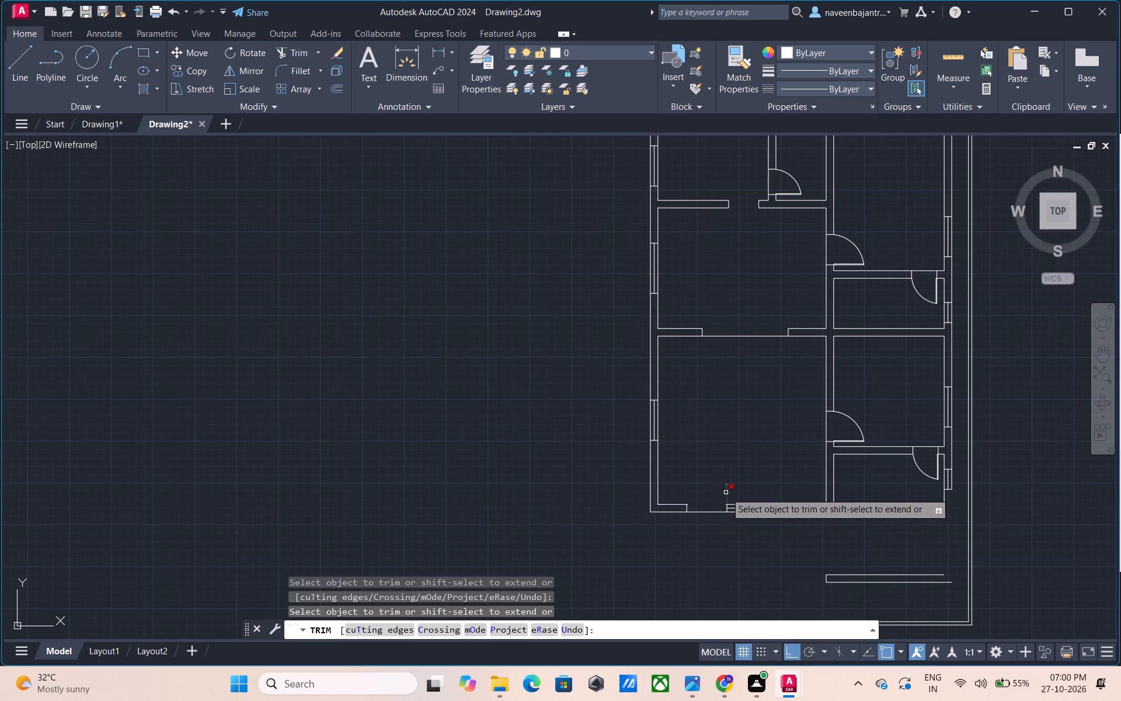
click(726, 492)
click(726, 486)
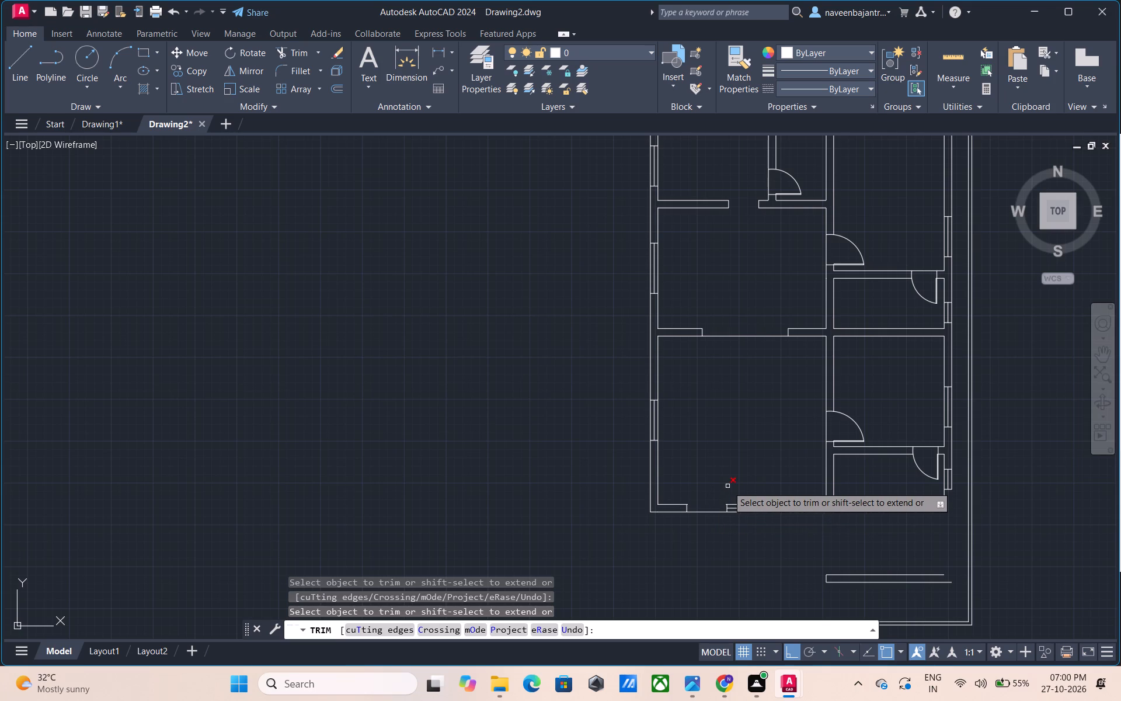
click(722, 484)
click(727, 486)
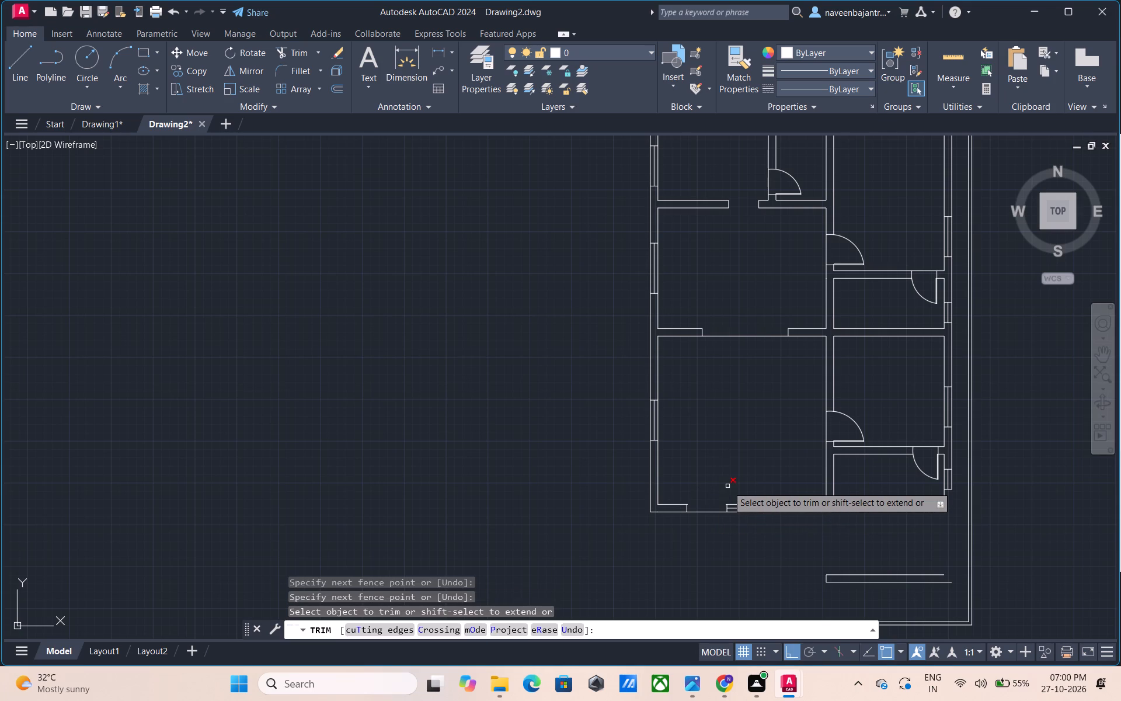
drag(727, 486, 711, 489)
Trim away the lower-left outer wall corner, from below the living room's side window to the entrance opening, including the door jamb and threshold line.
click(651, 502)
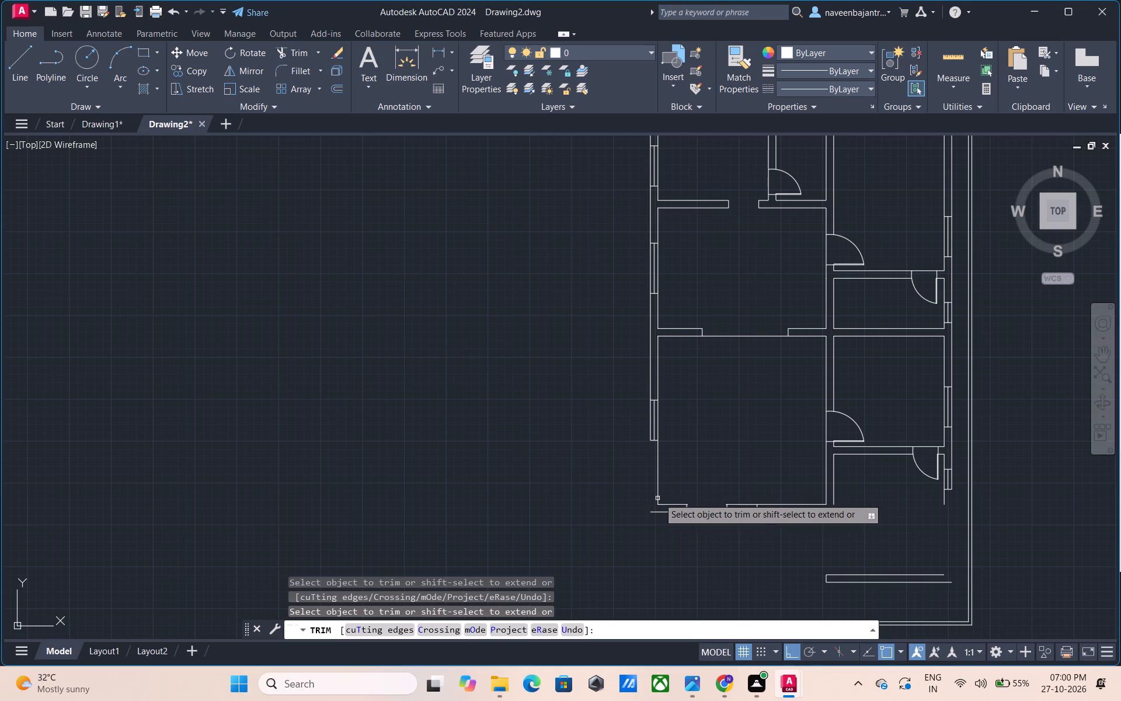
click(659, 495)
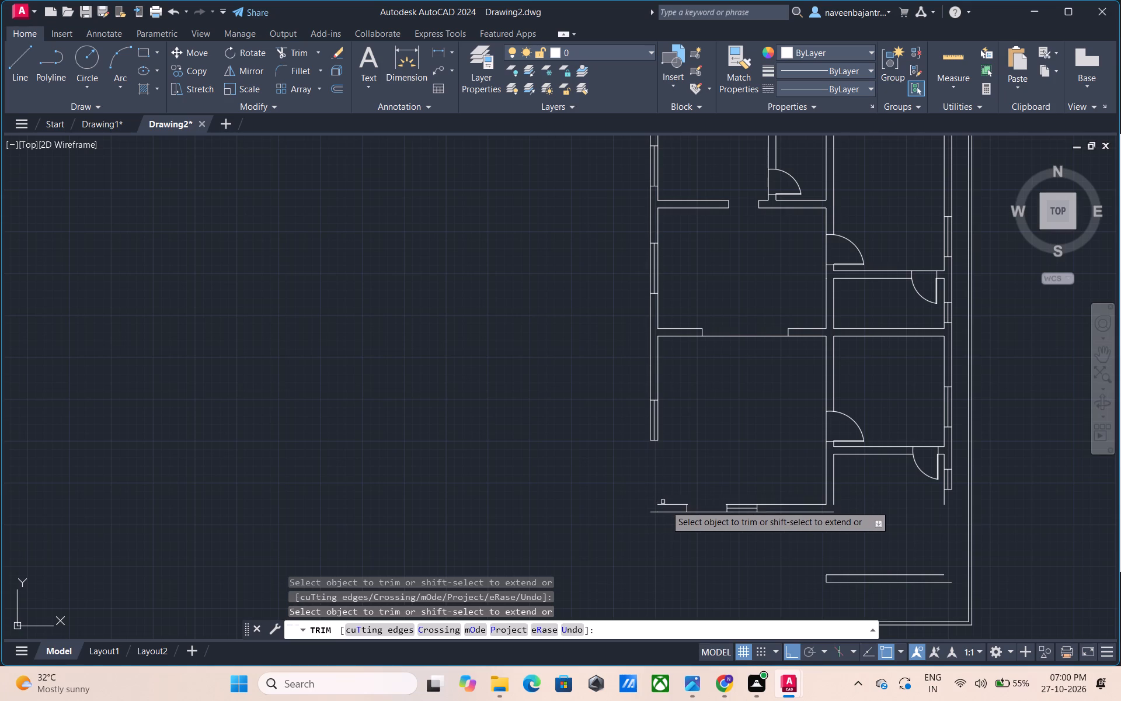
click(667, 505)
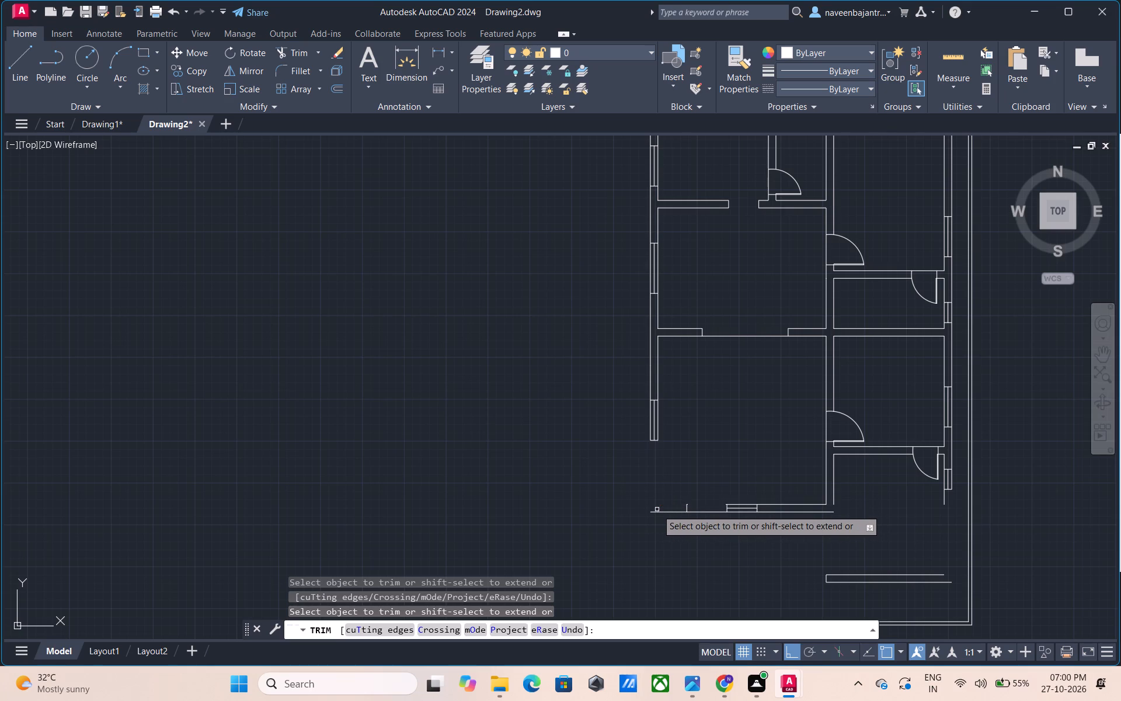
click(654, 512)
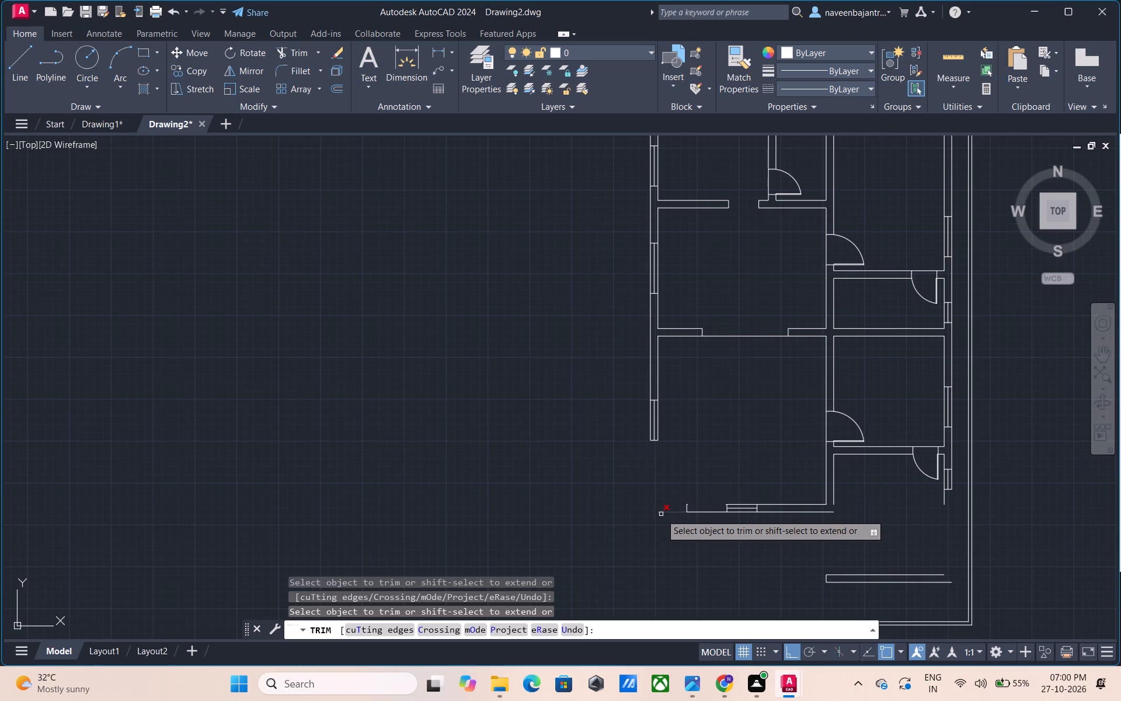
click(661, 514)
click(687, 512)
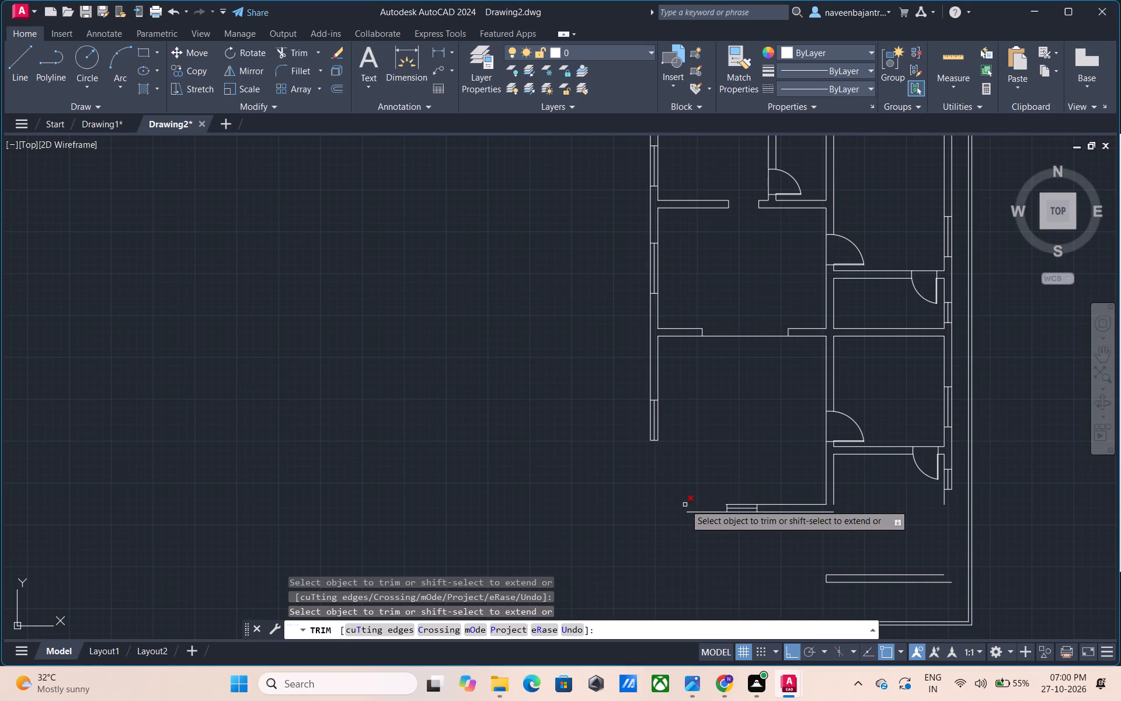
click(685, 504)
click(699, 511)
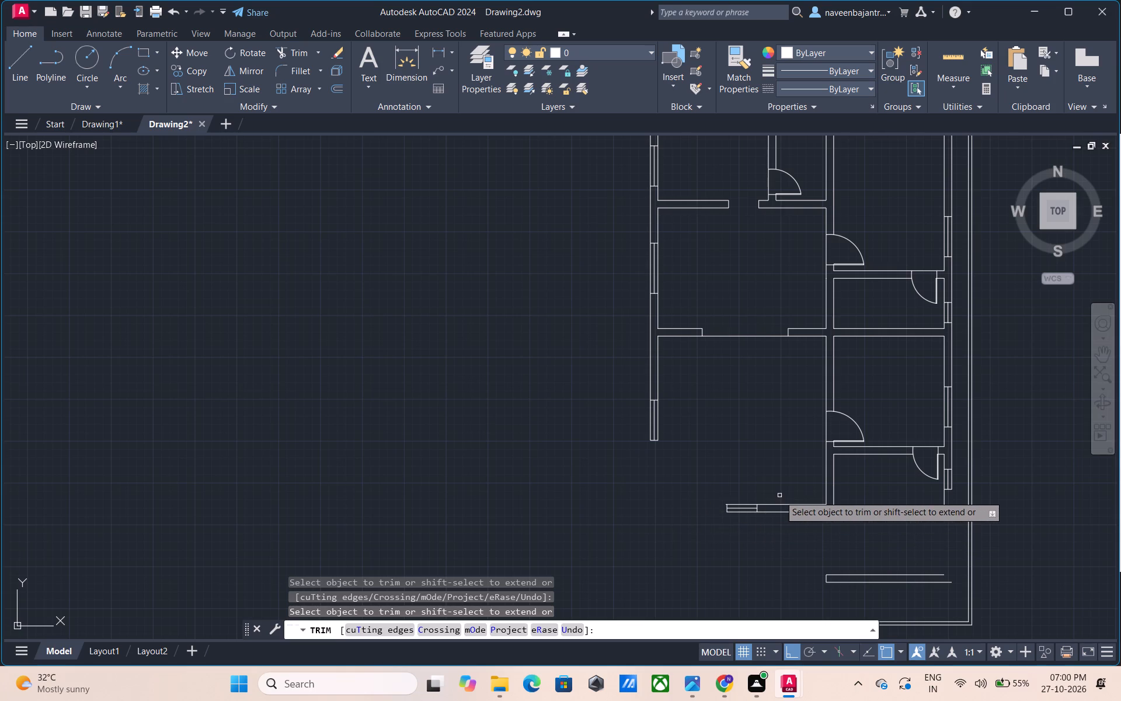
Trim away the remaining front wall lines beside the entrance, along with the front window's lines and end caps.
click(779, 513)
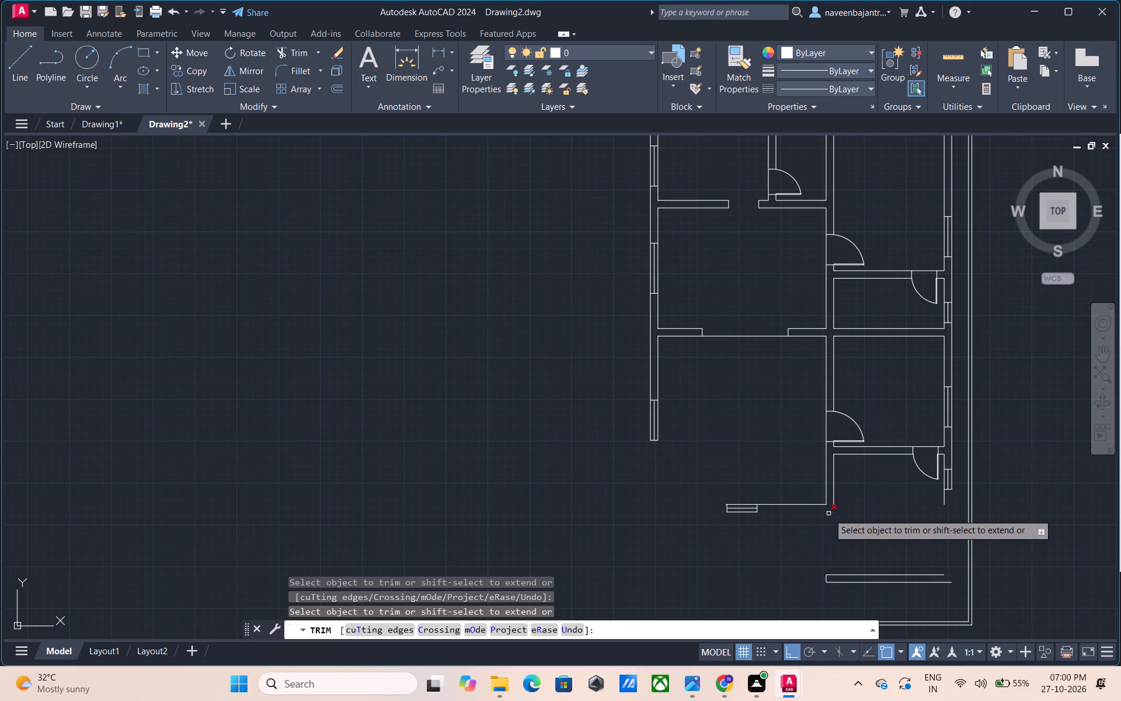
click(827, 512)
click(813, 505)
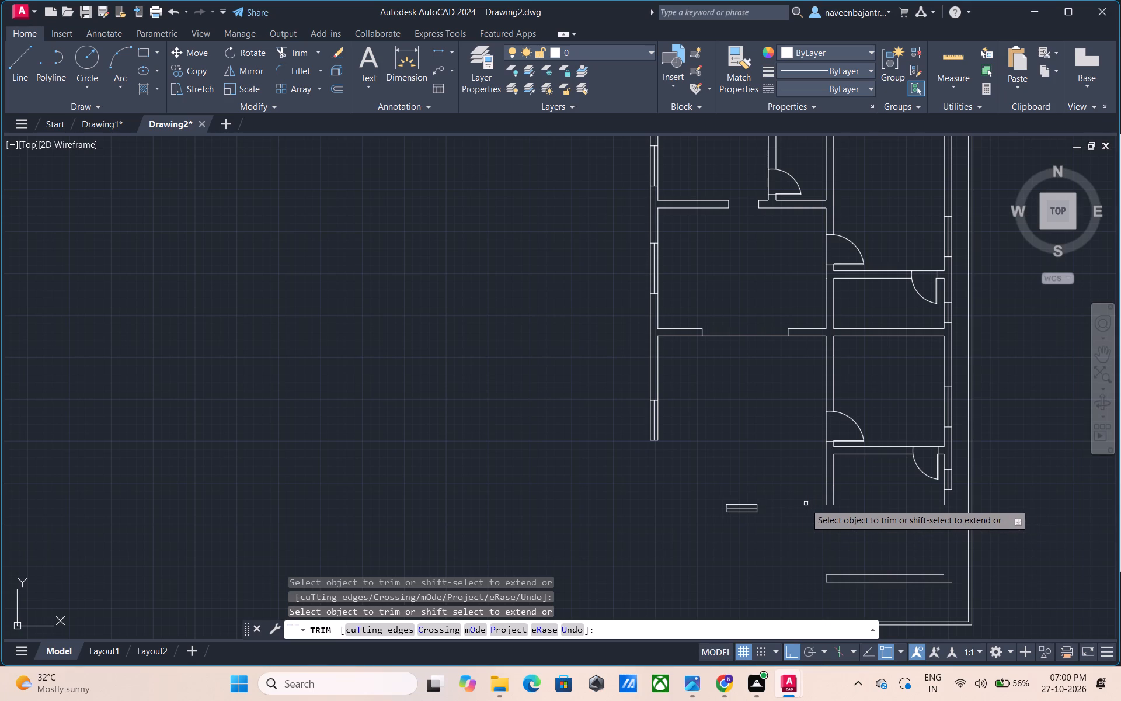
click(746, 505)
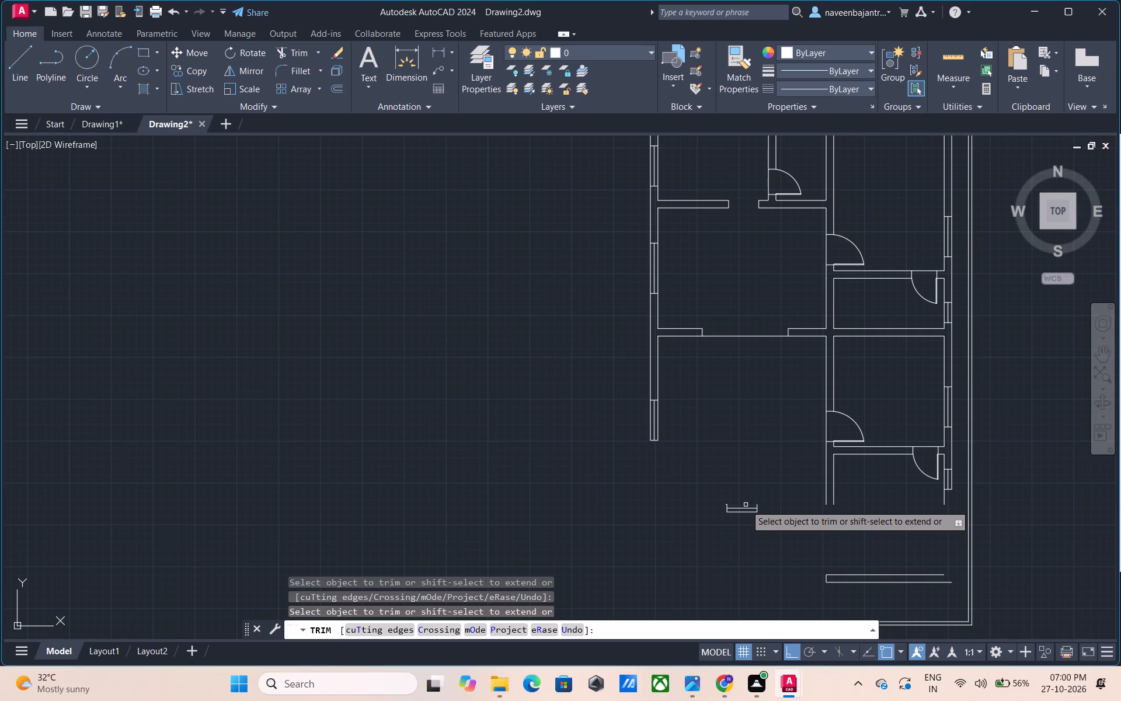
click(749, 508)
click(746, 513)
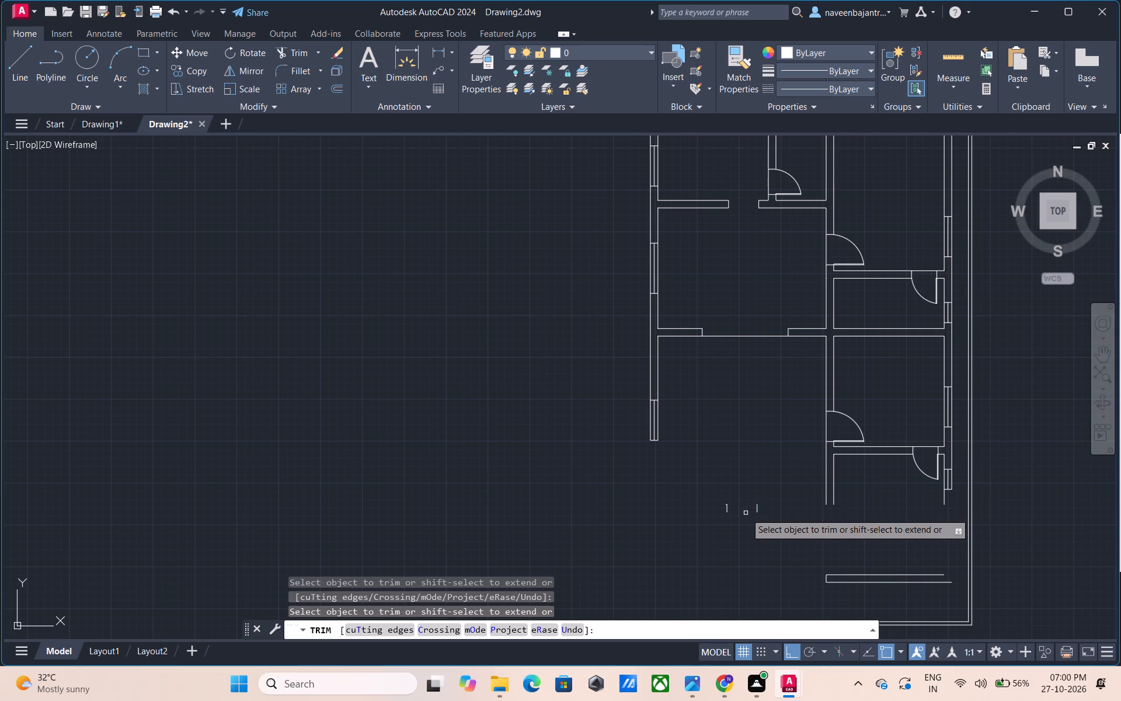
click(758, 511)
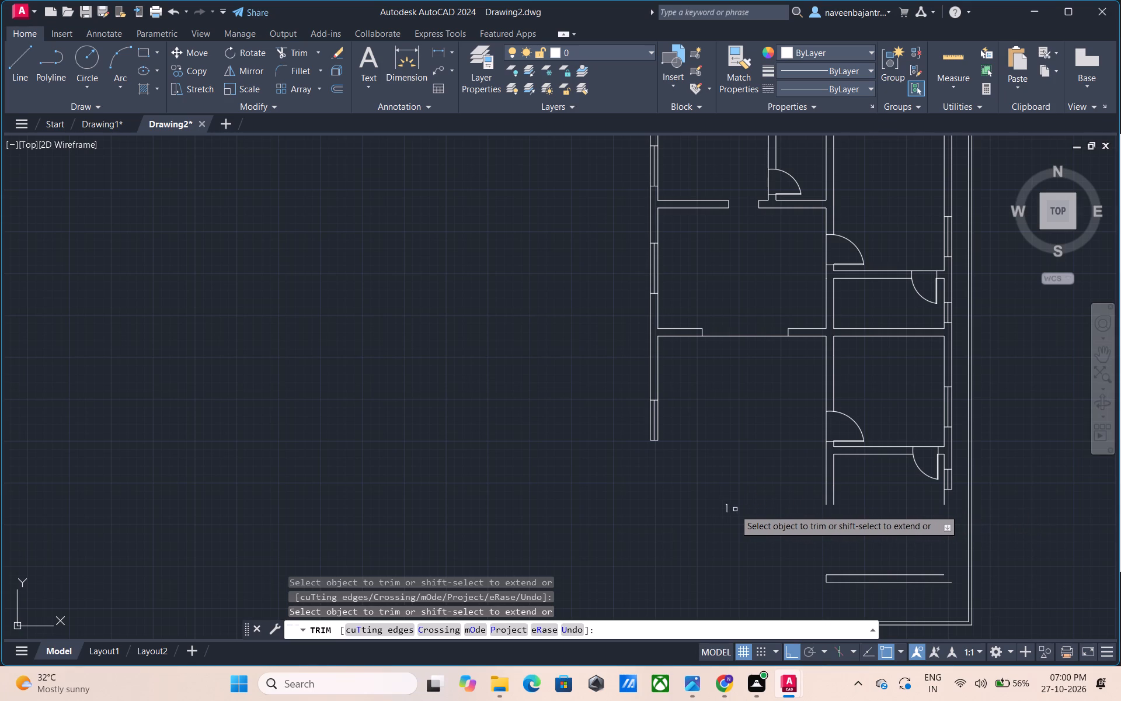
click(727, 509)
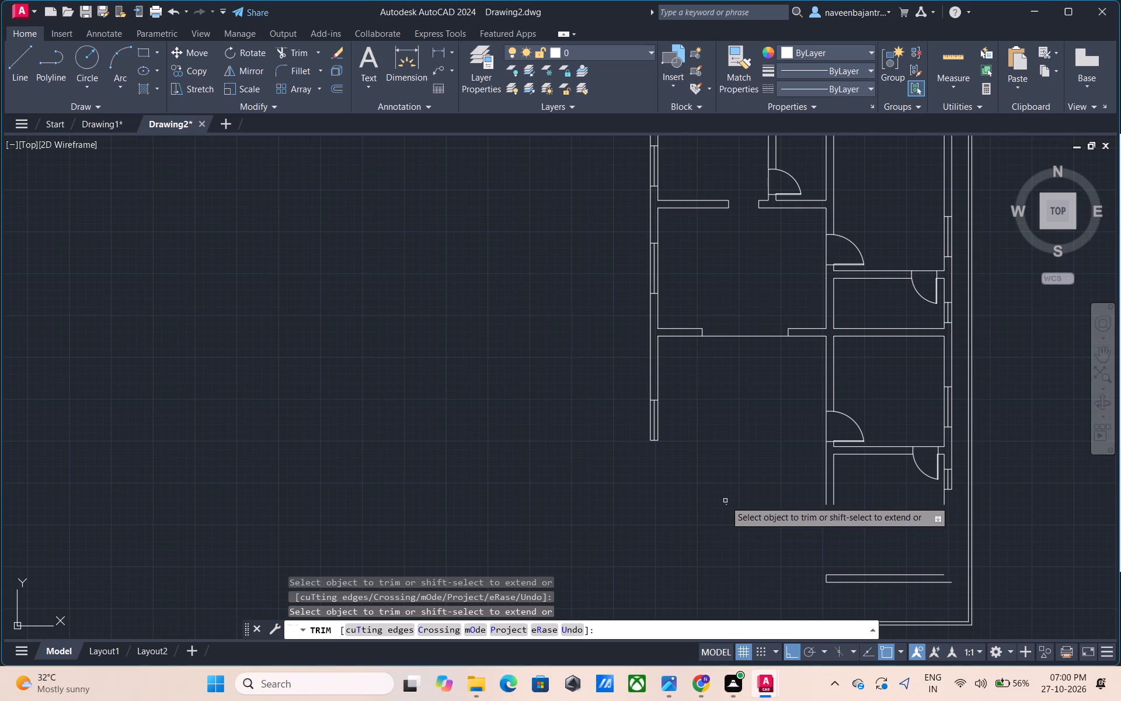
click(728, 503)
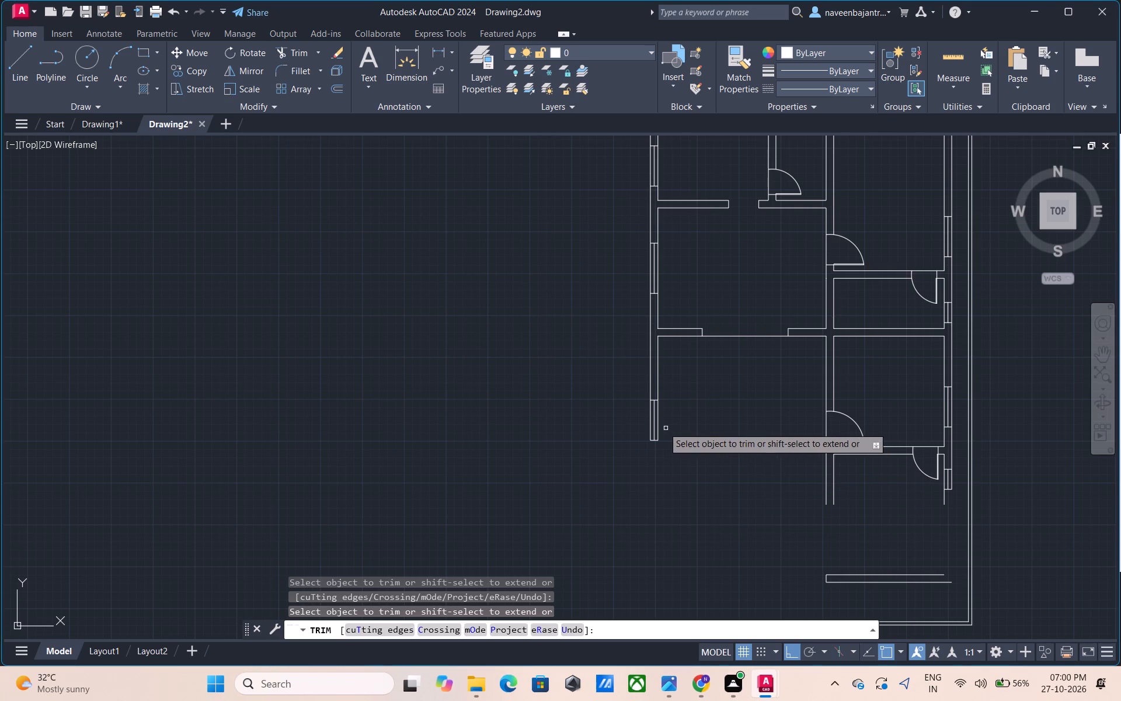
Trim away the lower window in the left outer wall and the wall lines above it up to the partition.
click(658, 425)
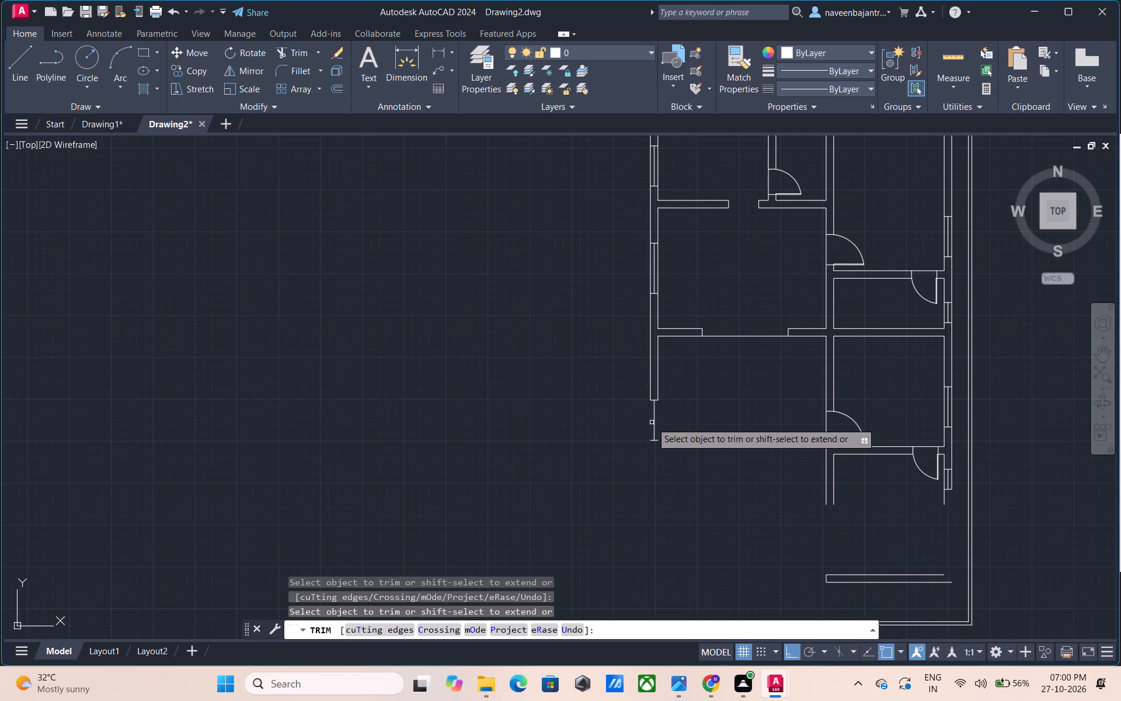
click(652, 422)
click(655, 424)
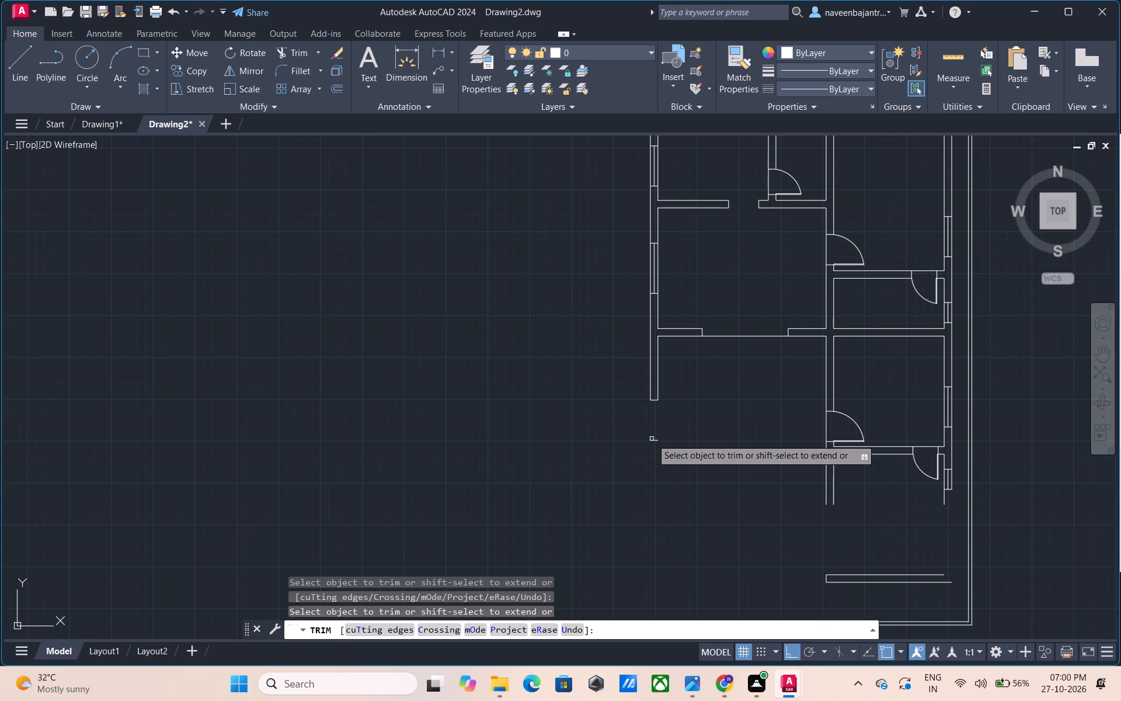
click(653, 440)
click(658, 400)
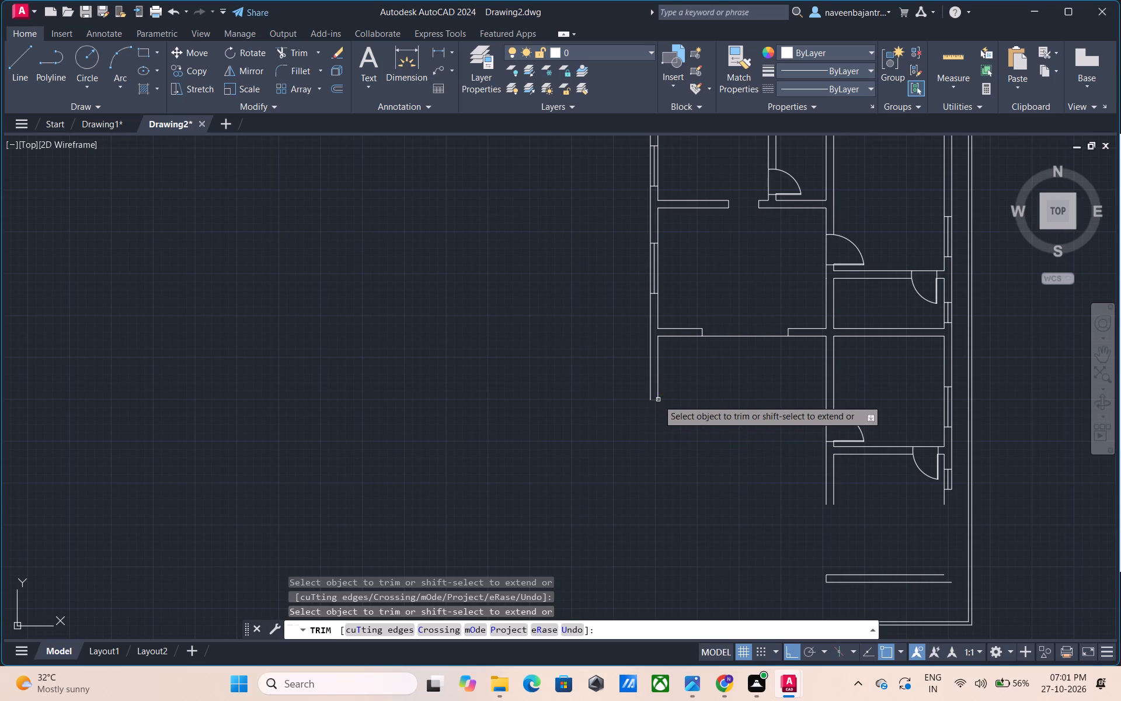
click(652, 396)
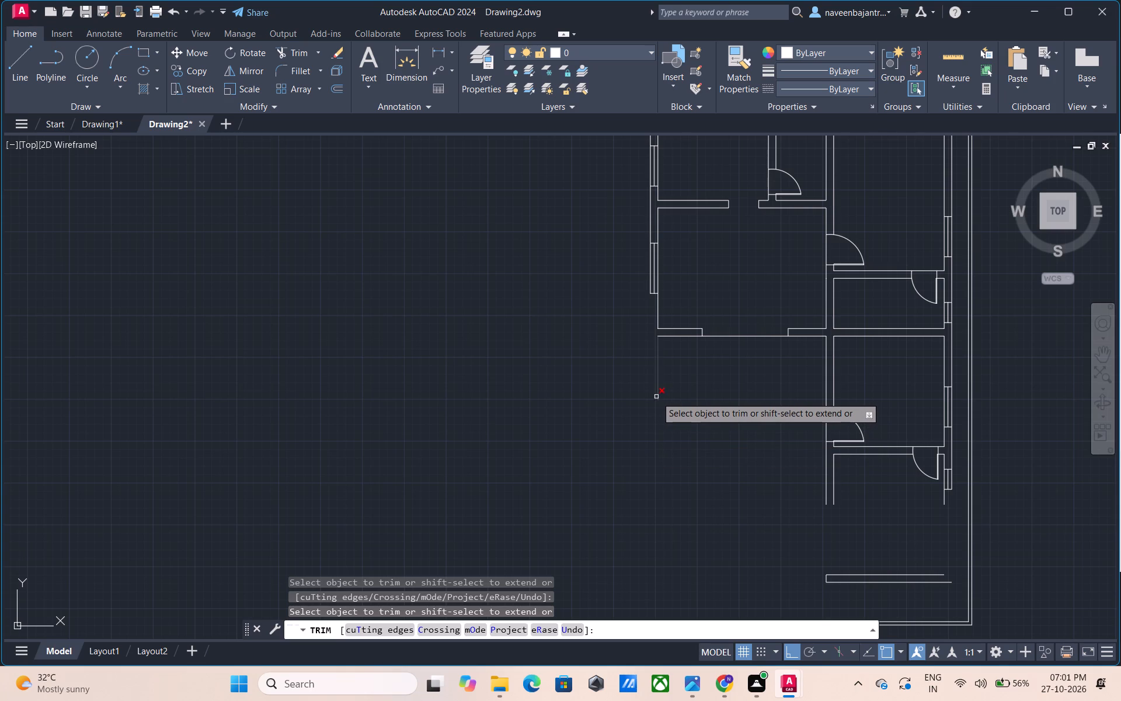
click(656, 397)
Trim away the left stub of the partition above the front room and the inner wall line up to the middle room's window.
click(665, 336)
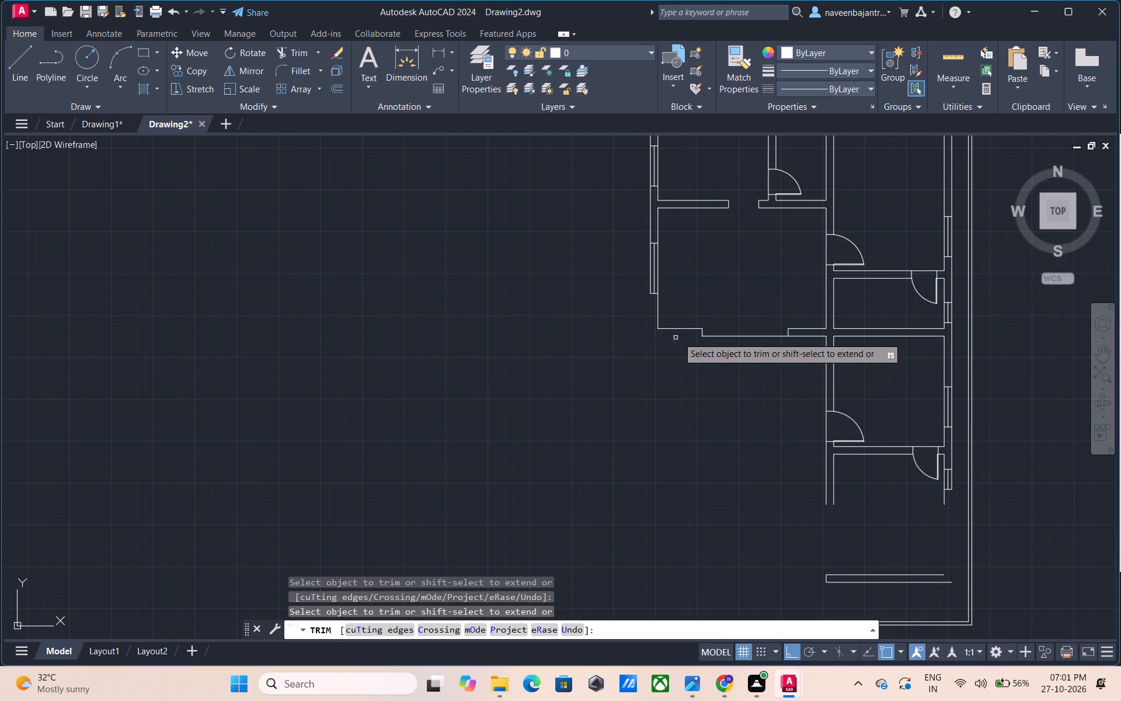
click(678, 329)
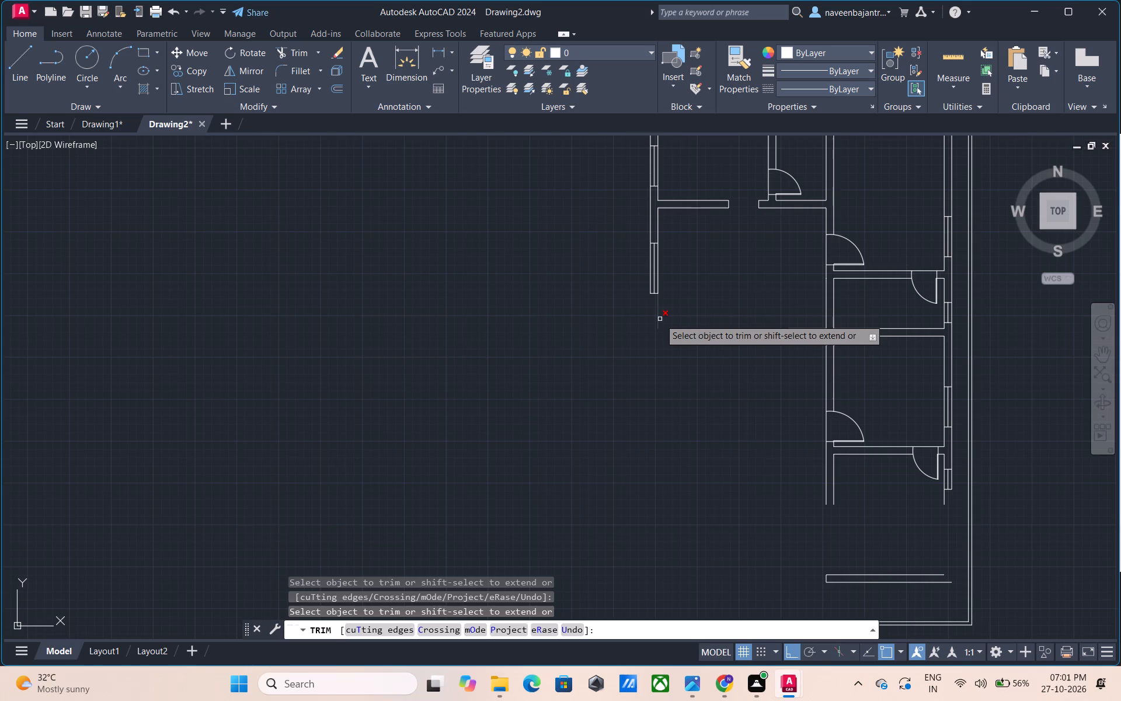
click(658, 317)
Trim away the middle room's window in the left outer wall and the wall lines above it up to the partition.
click(655, 294)
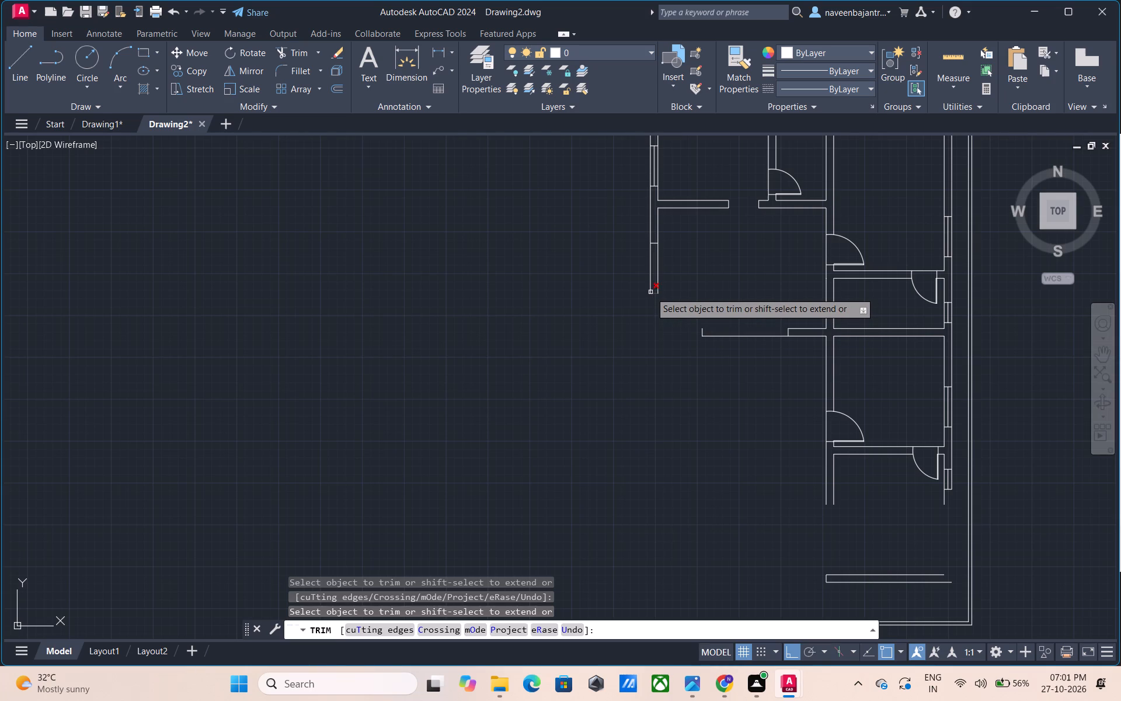
click(650, 292)
click(657, 287)
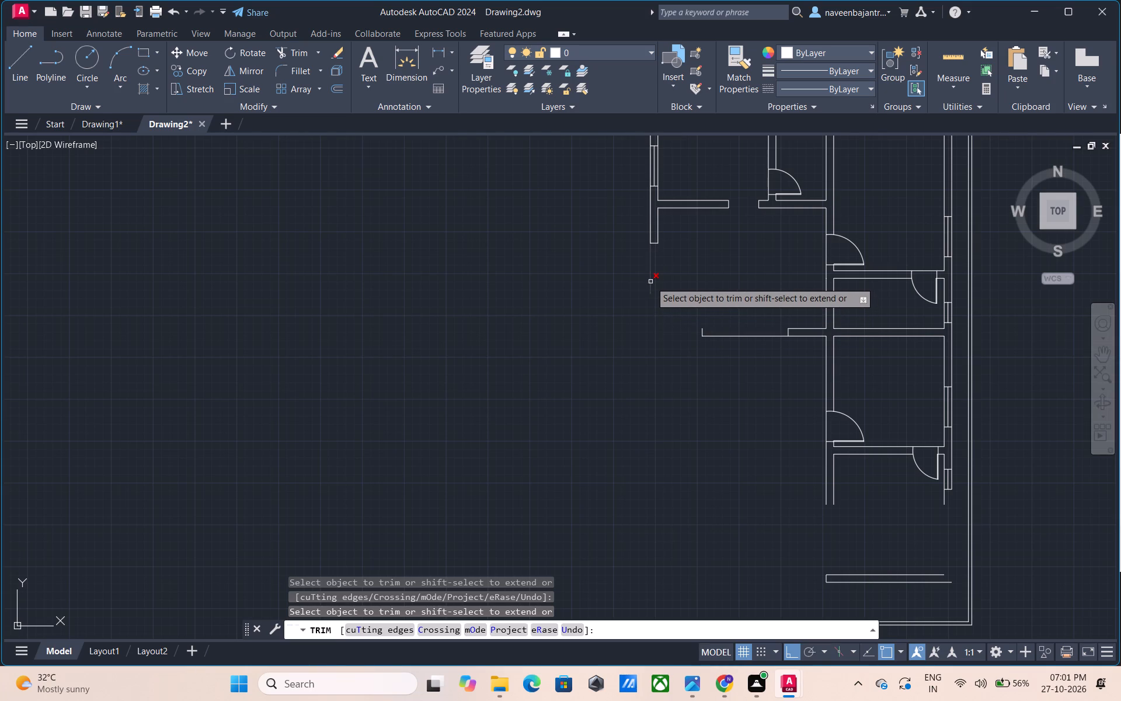
click(650, 282)
click(657, 236)
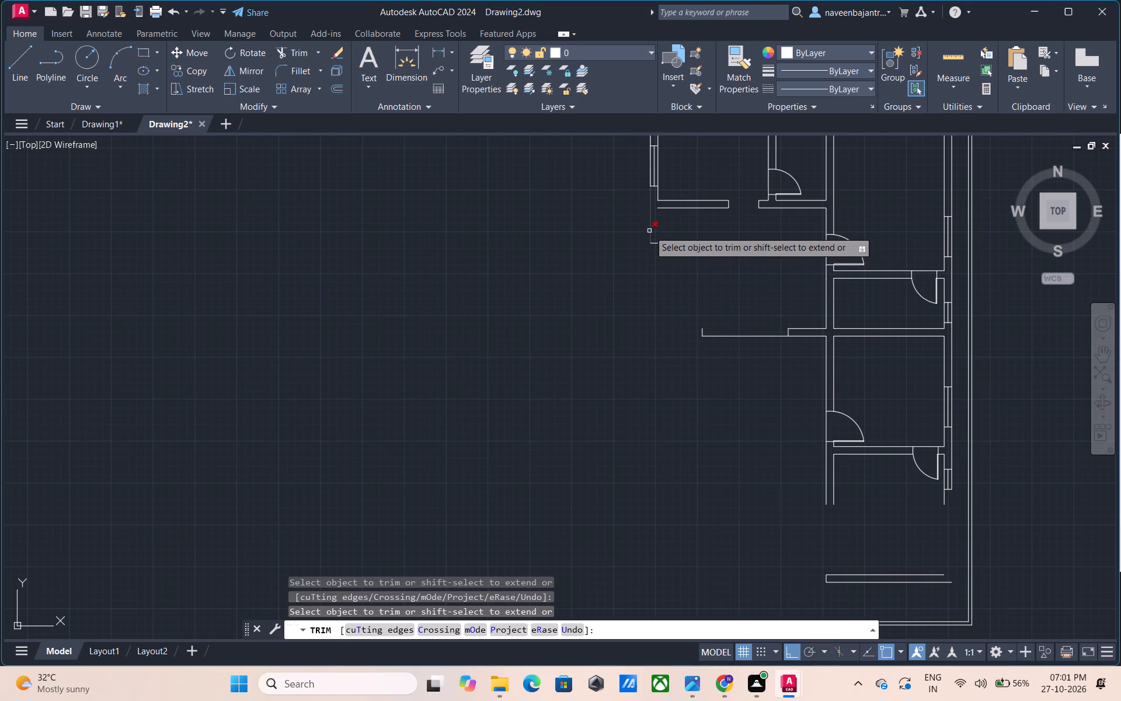
click(649, 231)
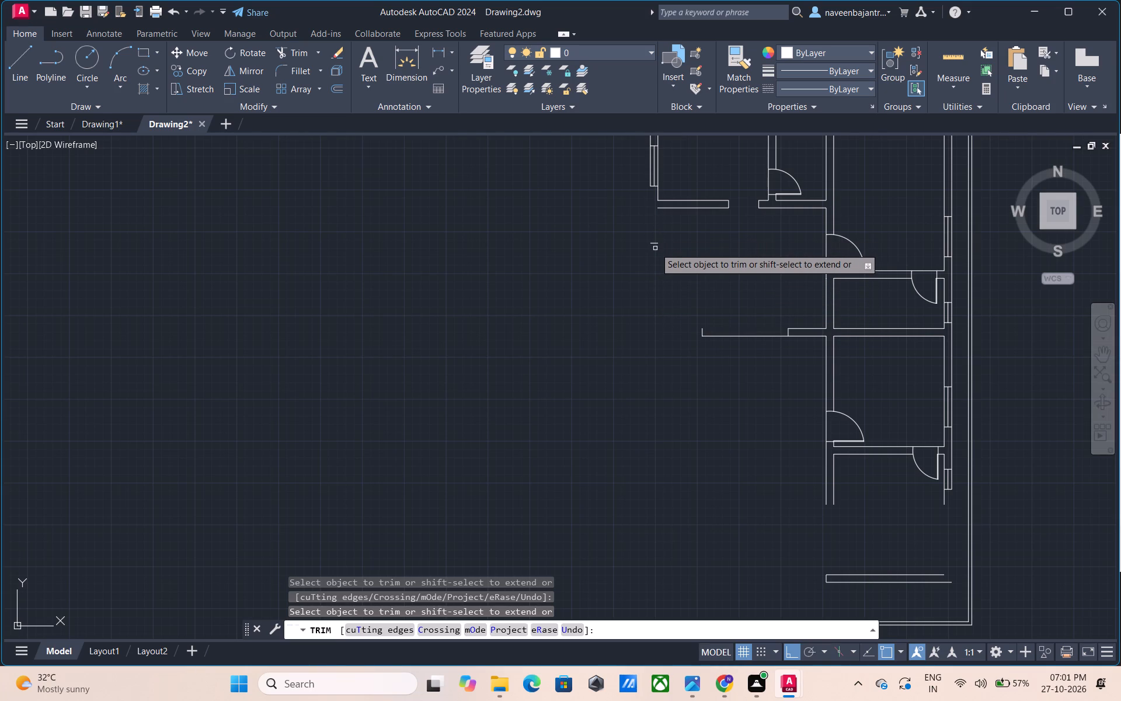
click(650, 244)
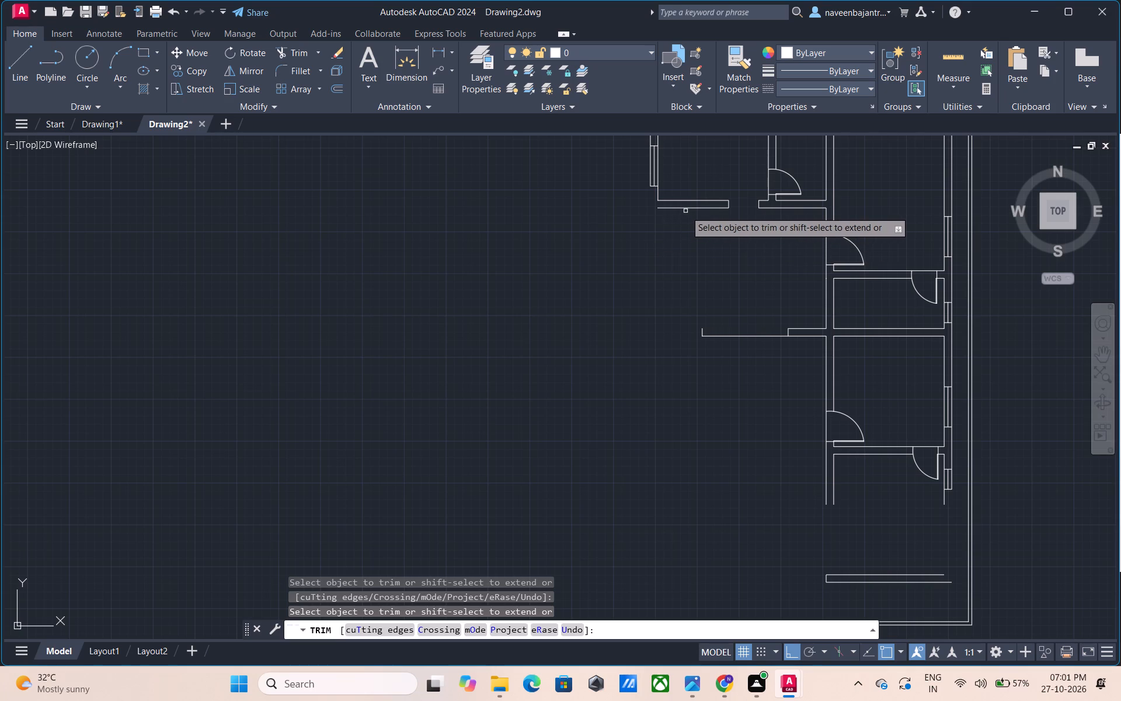
Trim away the left stub of the partition above the middle room, including its end cap at the opening.
click(688, 209)
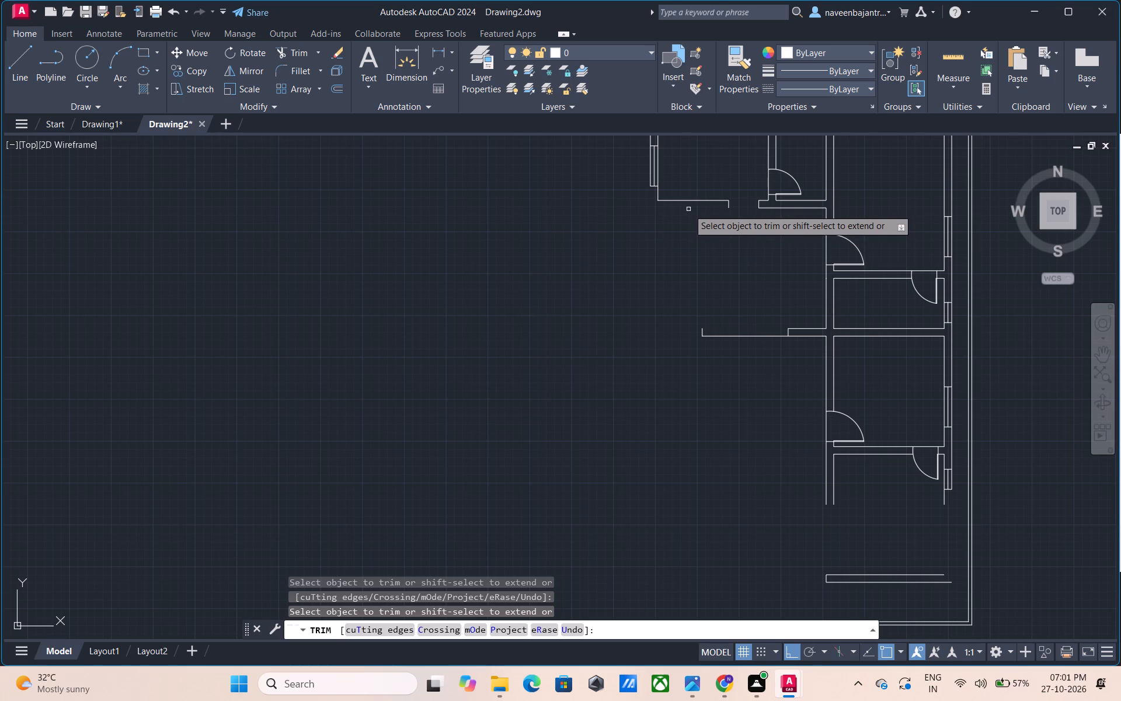
click(701, 201)
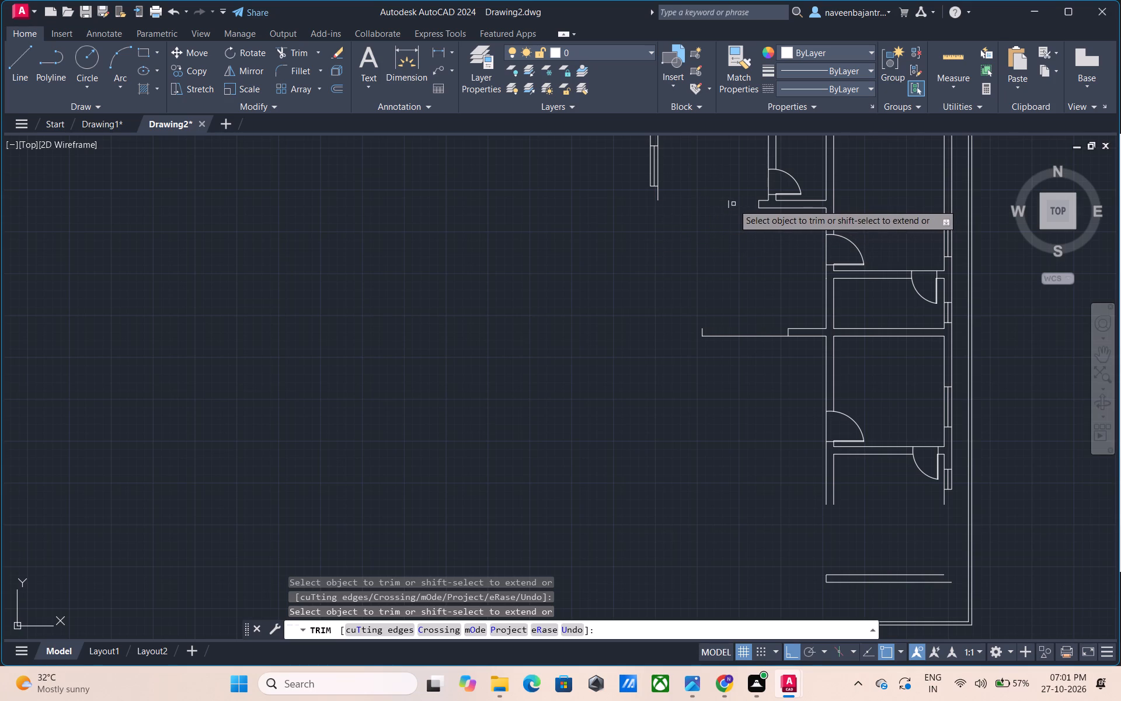
click(729, 206)
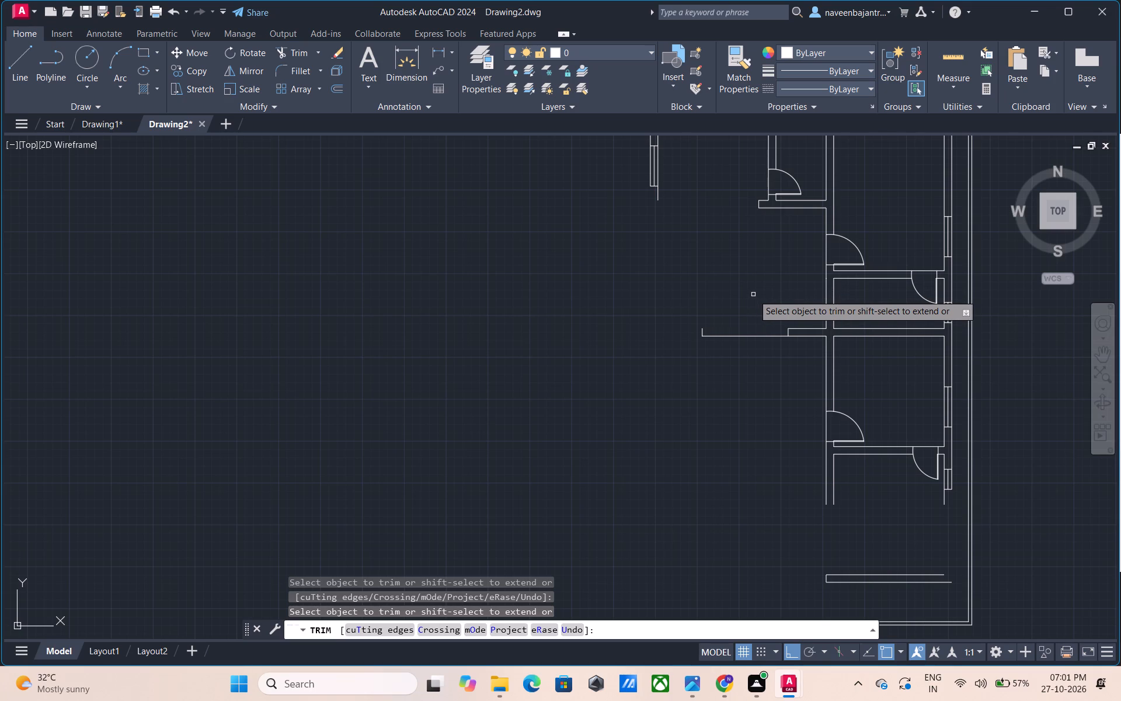
Trim away the double boundary lines along the top and right sides of the copied plan.
scroll(758, 305, down, 2)
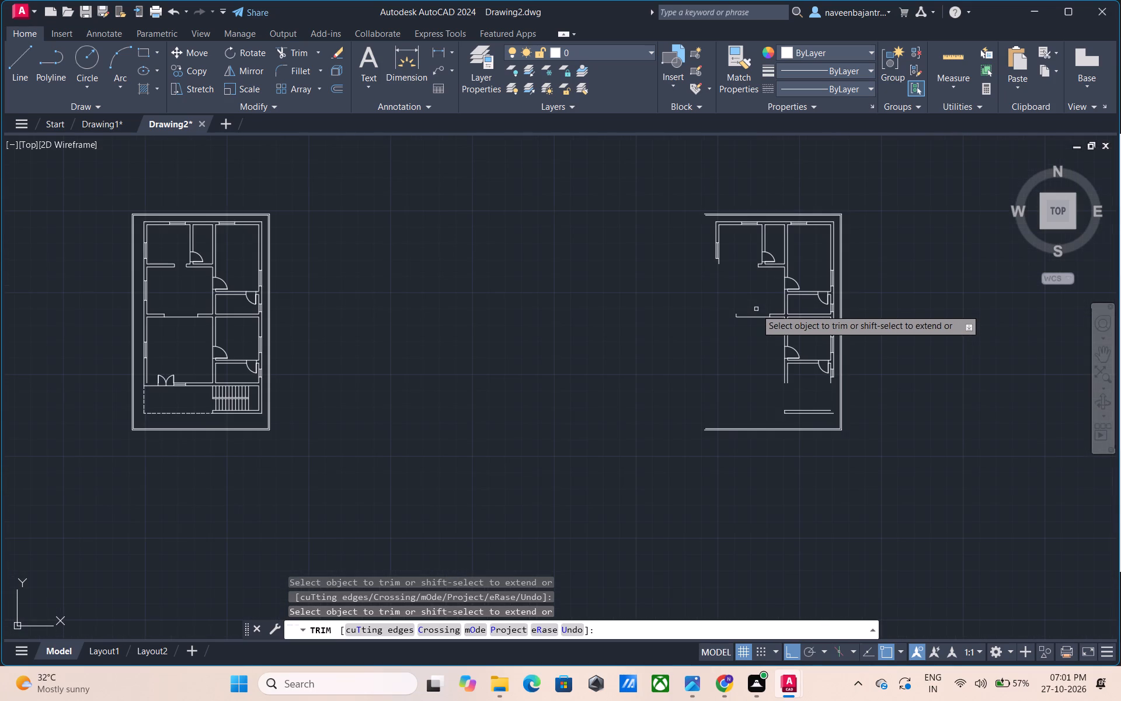
middle_drag(756, 309, 537, 365)
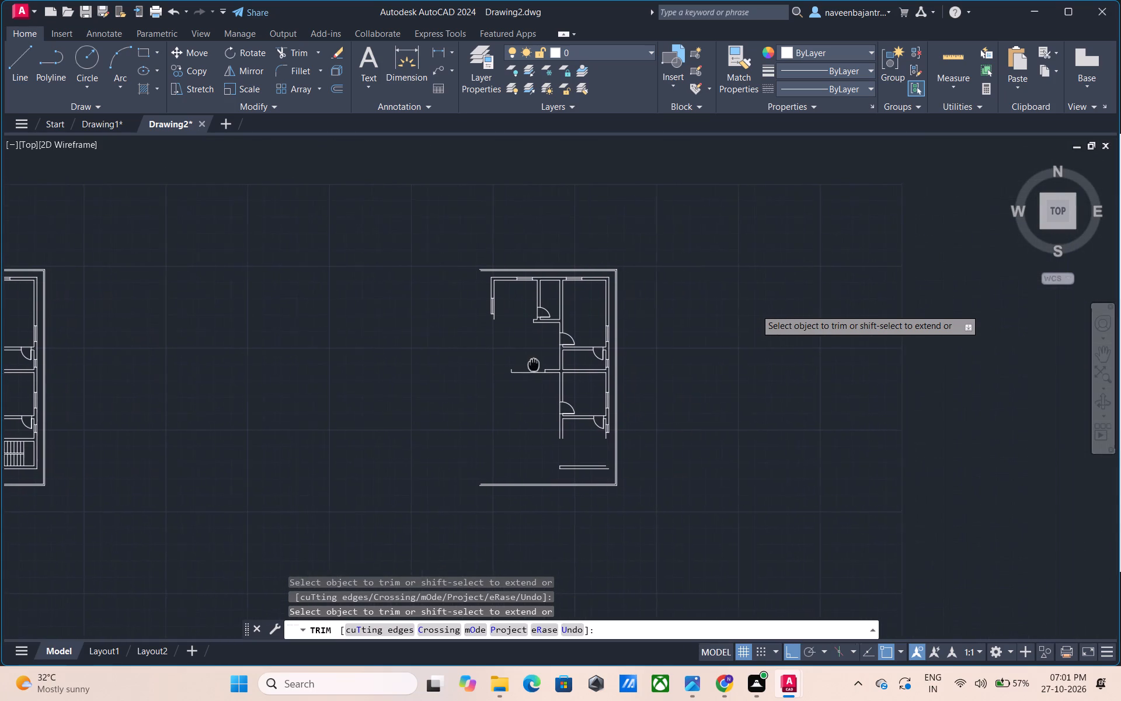
middle_drag(537, 365, 548, 365)
scroll(548, 365, up, 2)
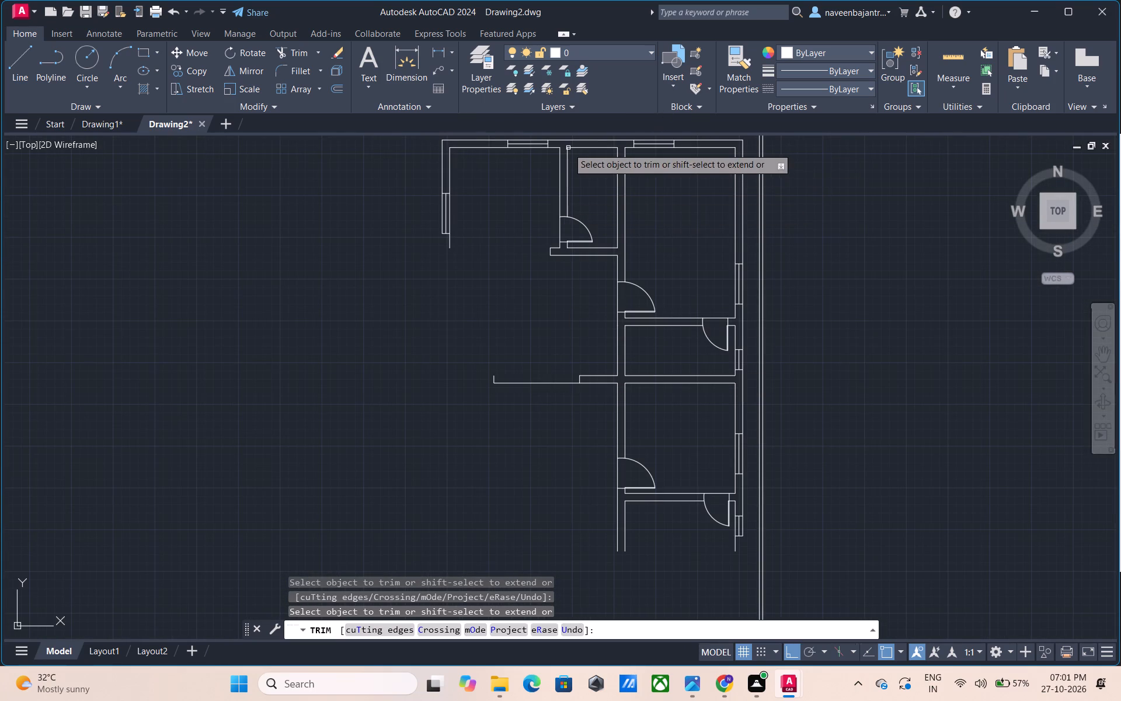
middle_drag(506, 151, 492, 221)
click(490, 191)
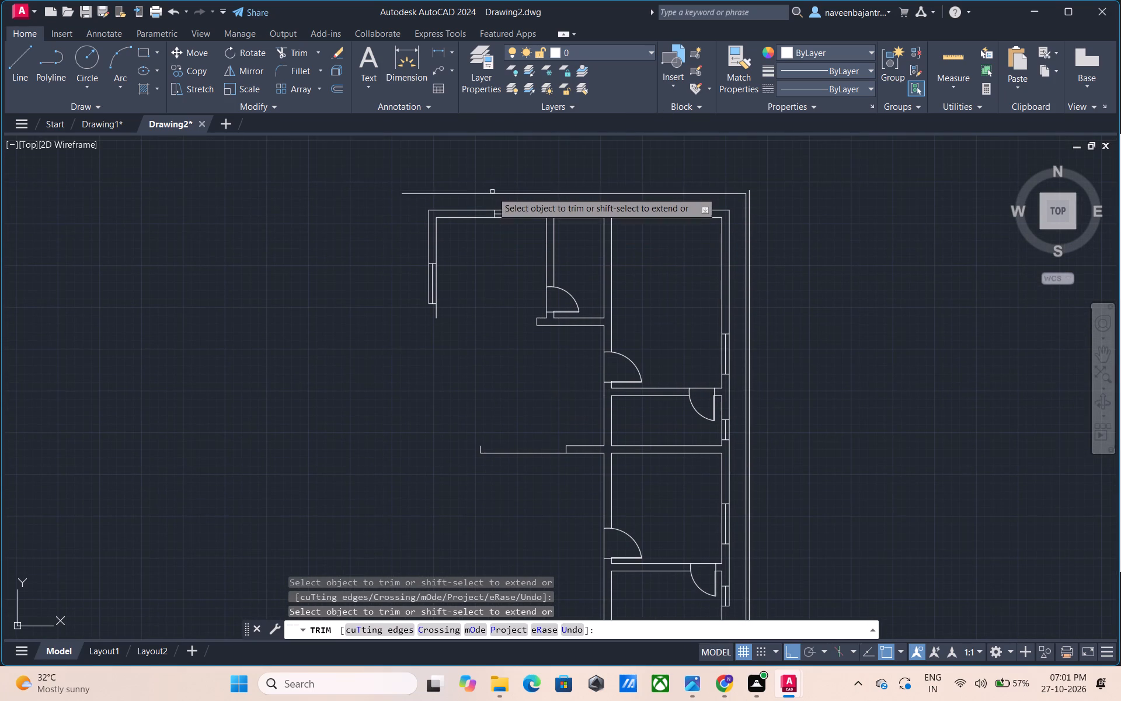
click(494, 193)
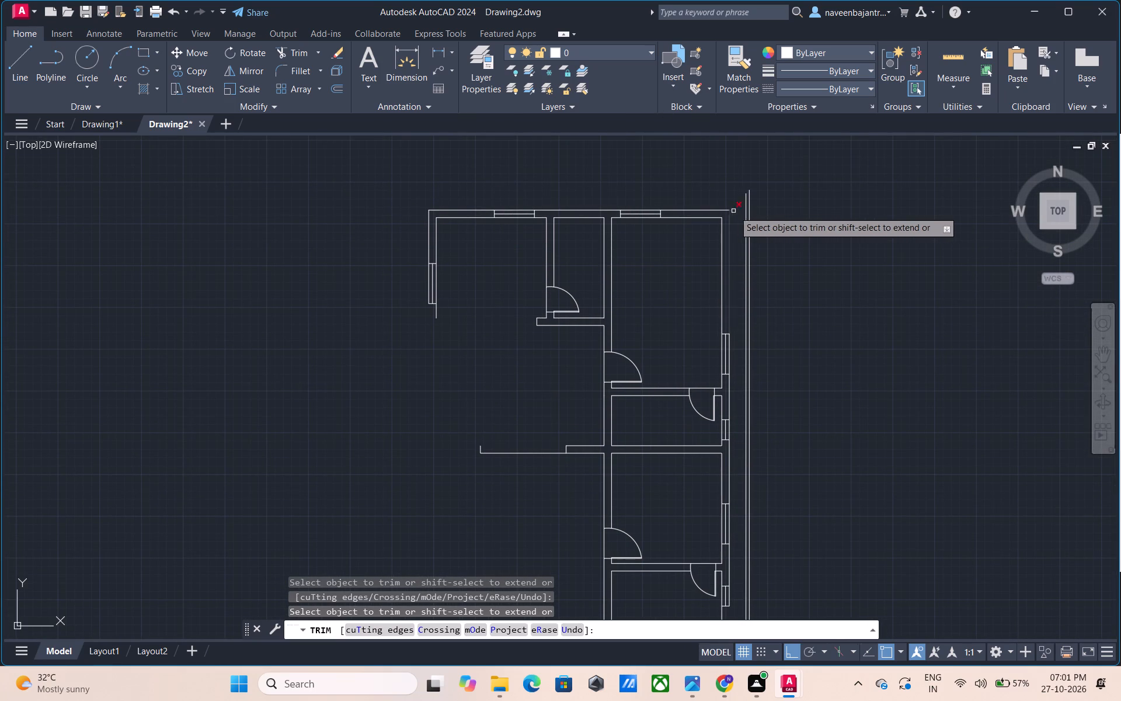
click(744, 211)
click(750, 203)
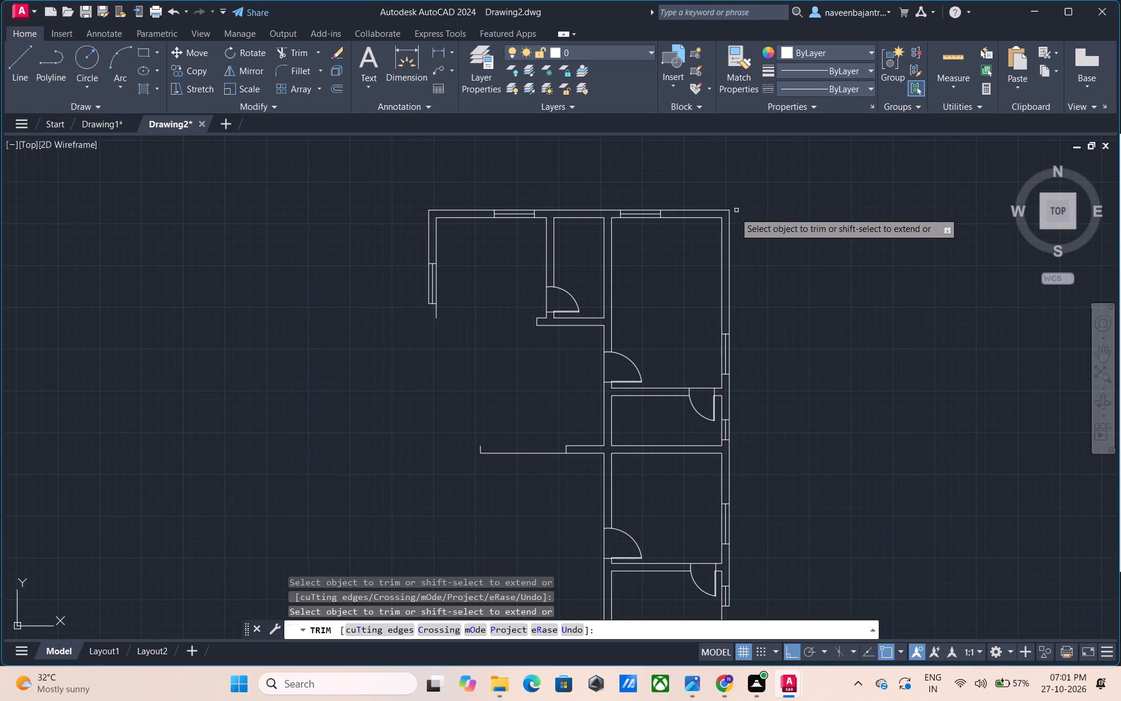
Trim away the outer wall's outer face line from the upper right-side window, across the top, down to the upper-left room's side window.
click(730, 216)
click(722, 211)
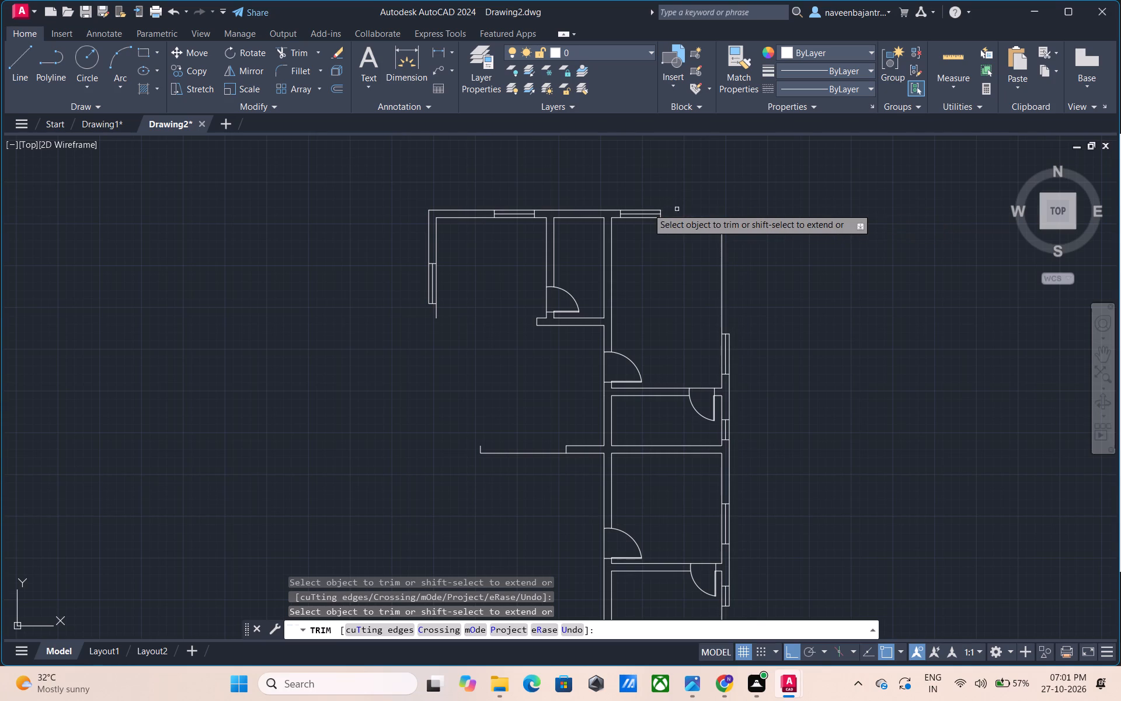
click(645, 208)
drag(612, 210, 607, 210)
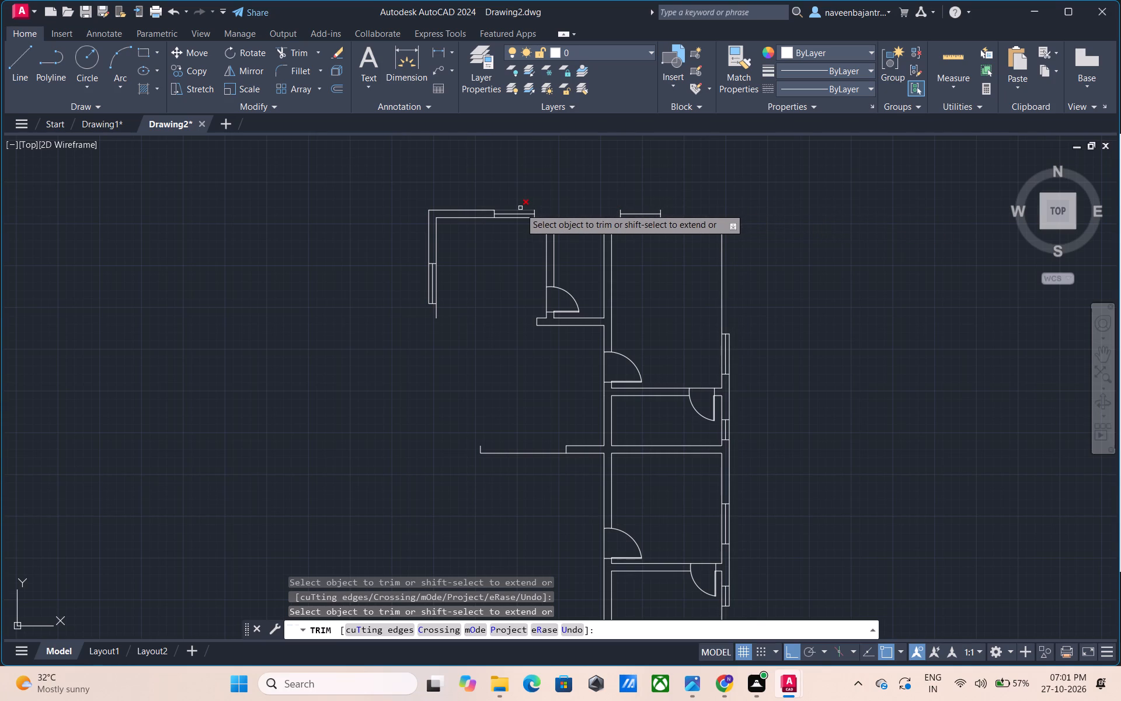
drag(520, 208, 503, 209)
click(480, 211)
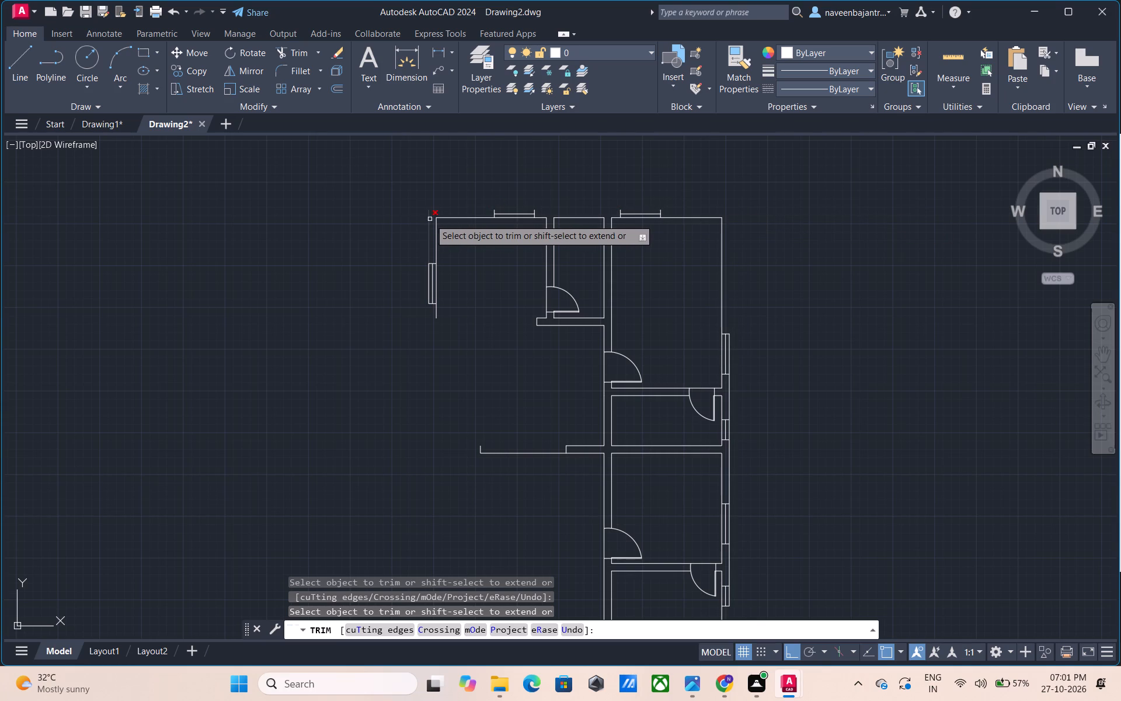
click(430, 219)
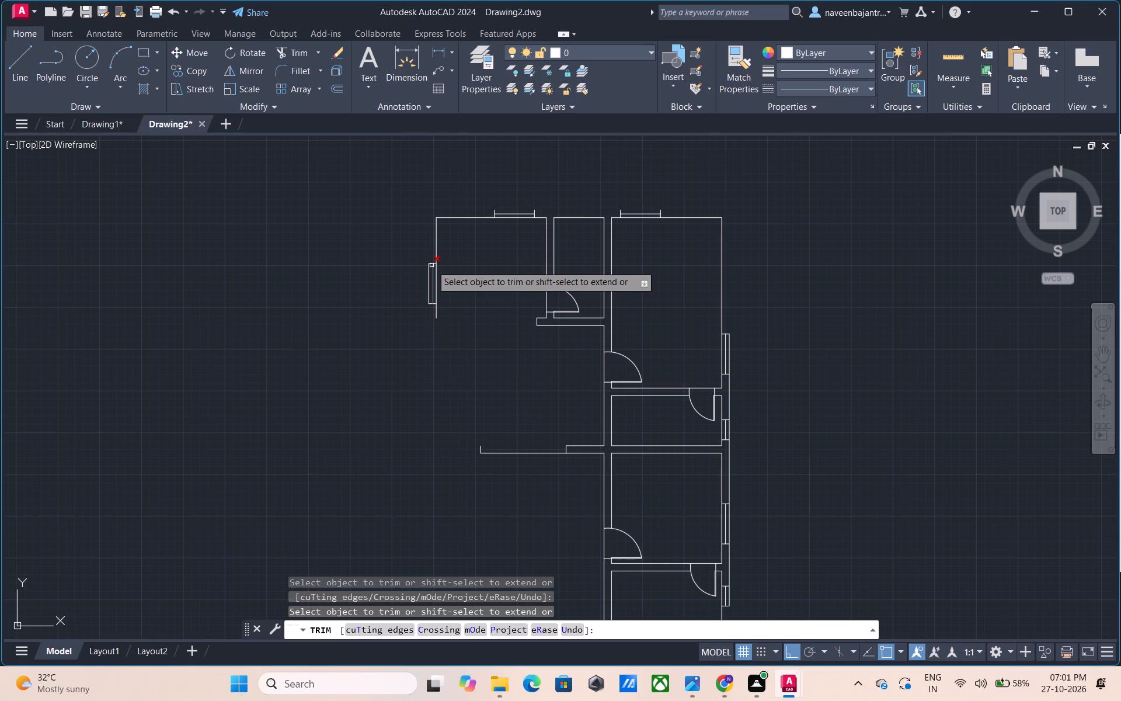
Trim away the upper-left room's side window and the inner line of its left wall.
click(430, 265)
click(430, 269)
click(430, 265)
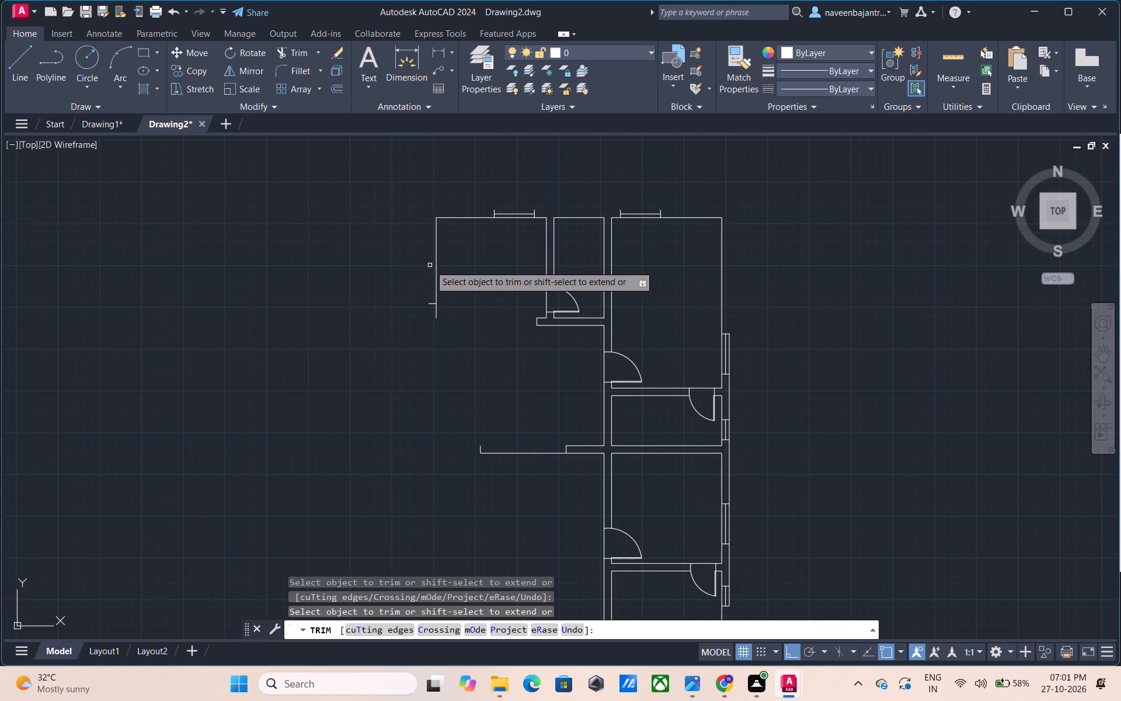
click(431, 303)
click(438, 293)
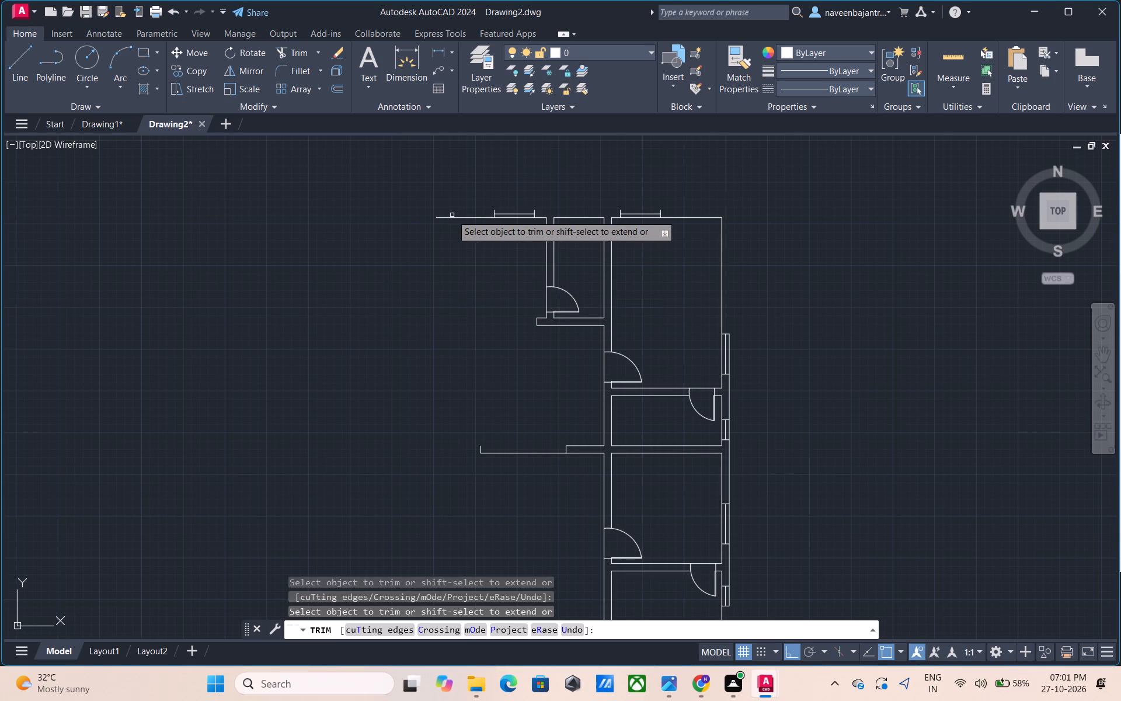
Trim away the inner top wall line of the upper-left room, along with its top window's lines and end caps.
click(454, 217)
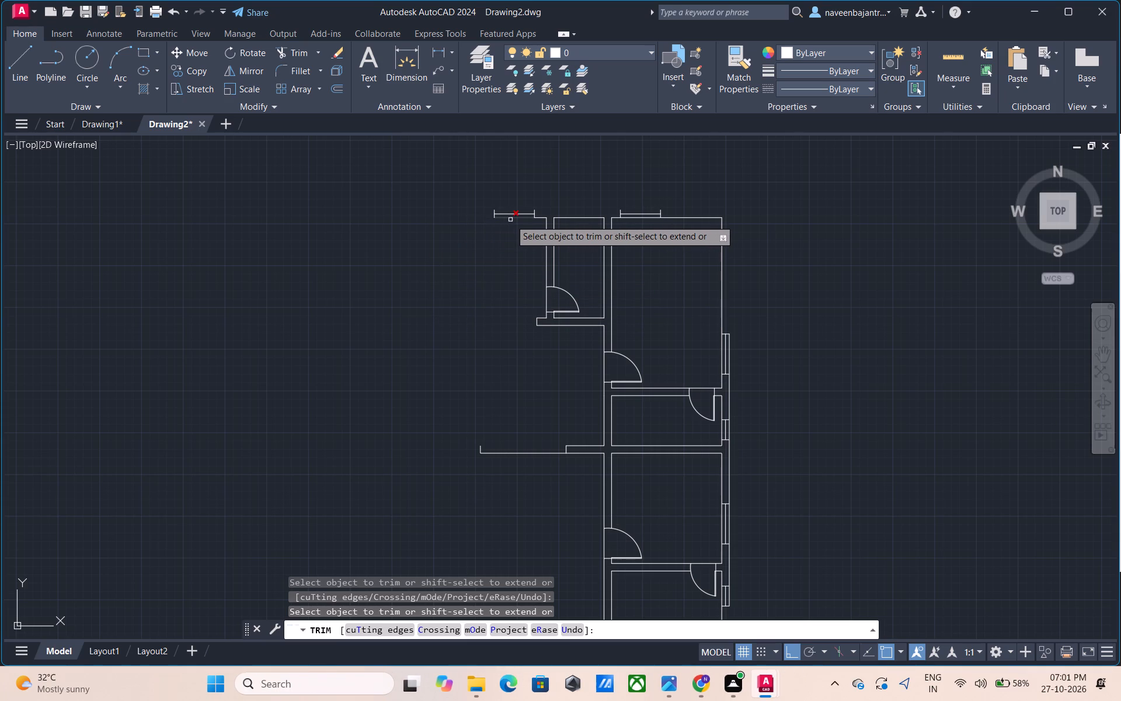
click(510, 220)
click(509, 216)
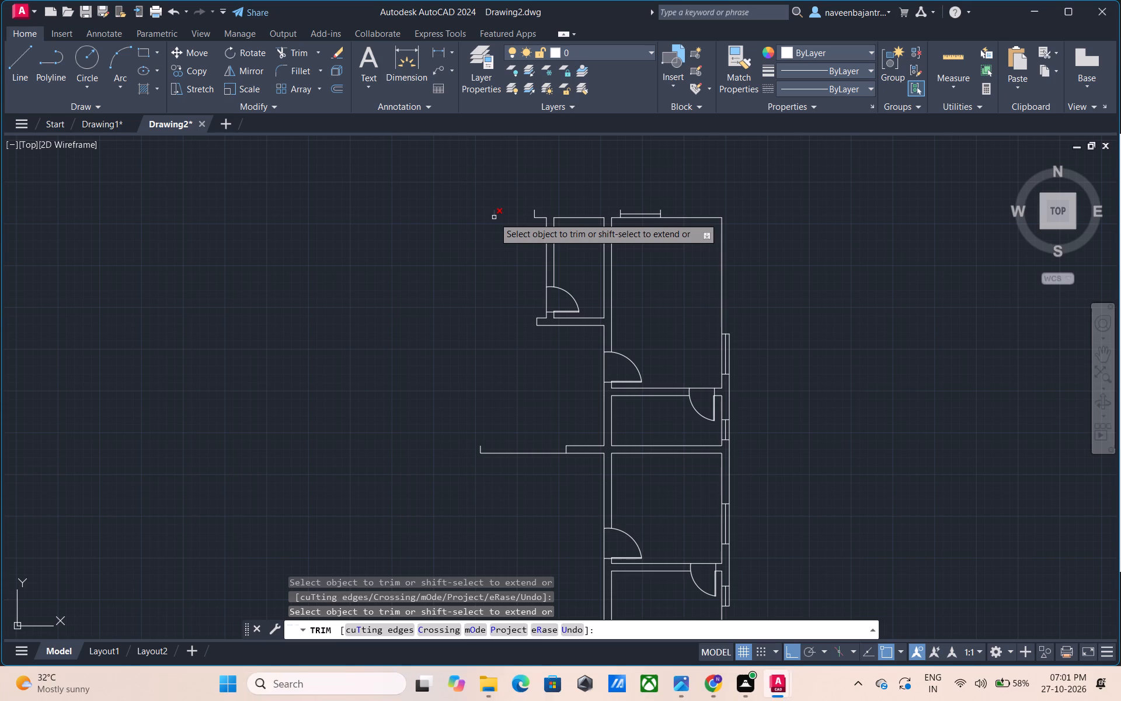
click(494, 217)
click(535, 214)
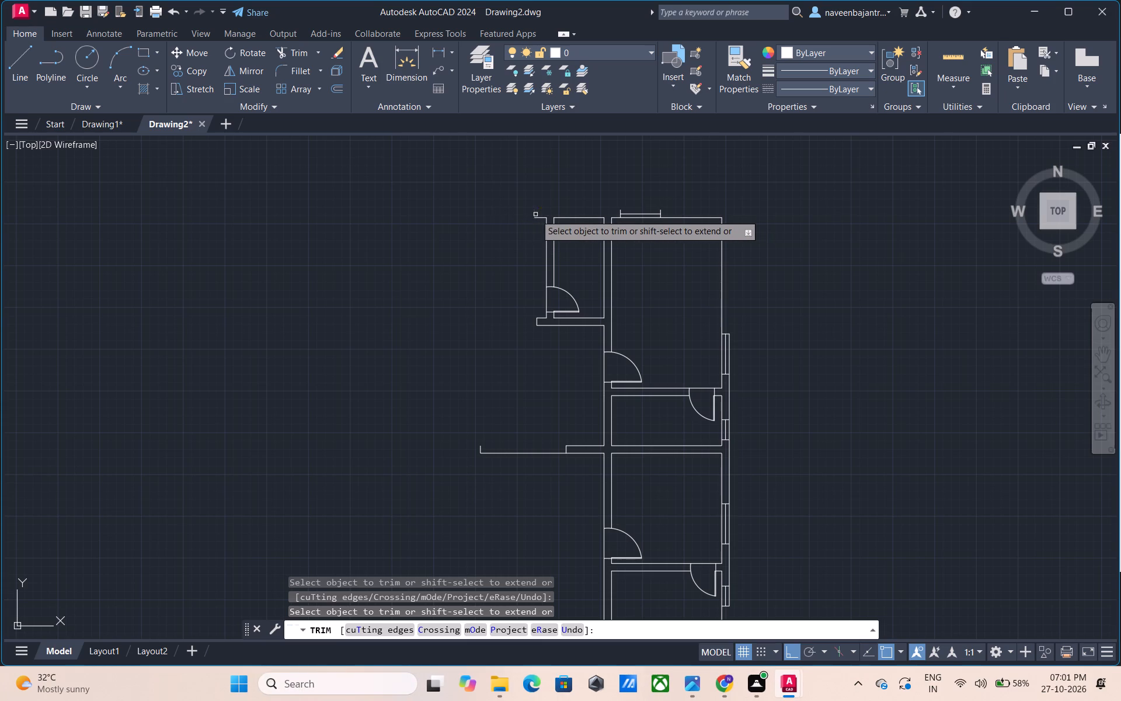
click(541, 217)
Trim away the small top-middle room's left partition lines above its door, its top wall line and its right wall line.
click(545, 220)
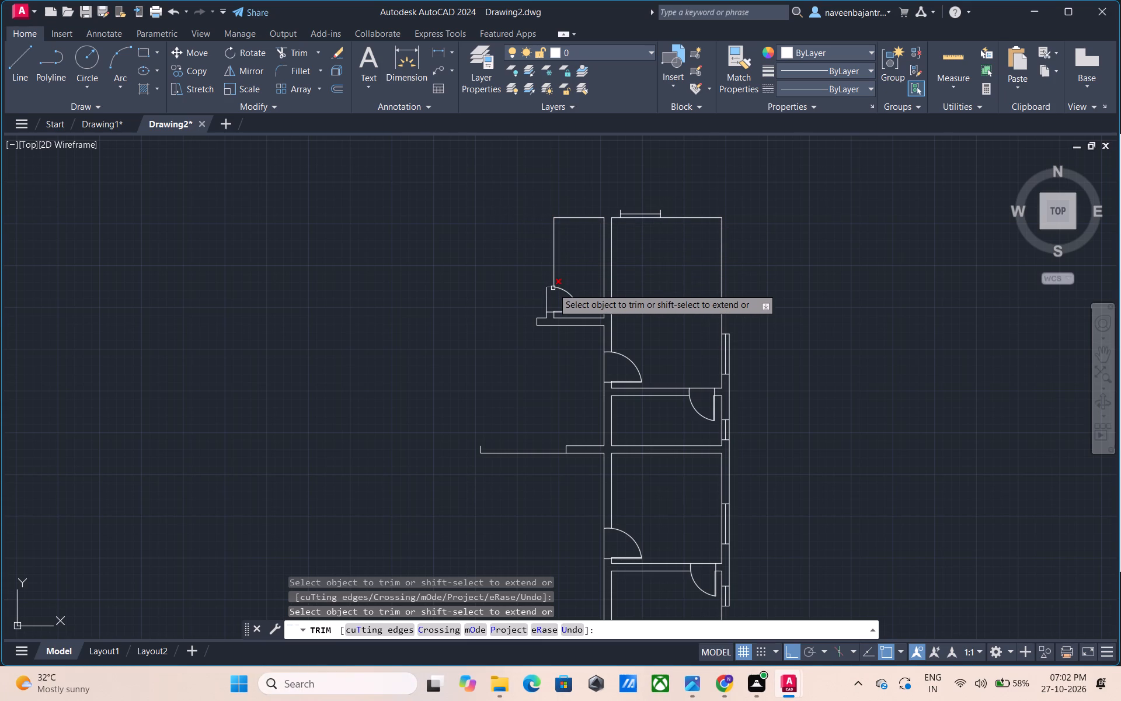
click(553, 288)
click(555, 279)
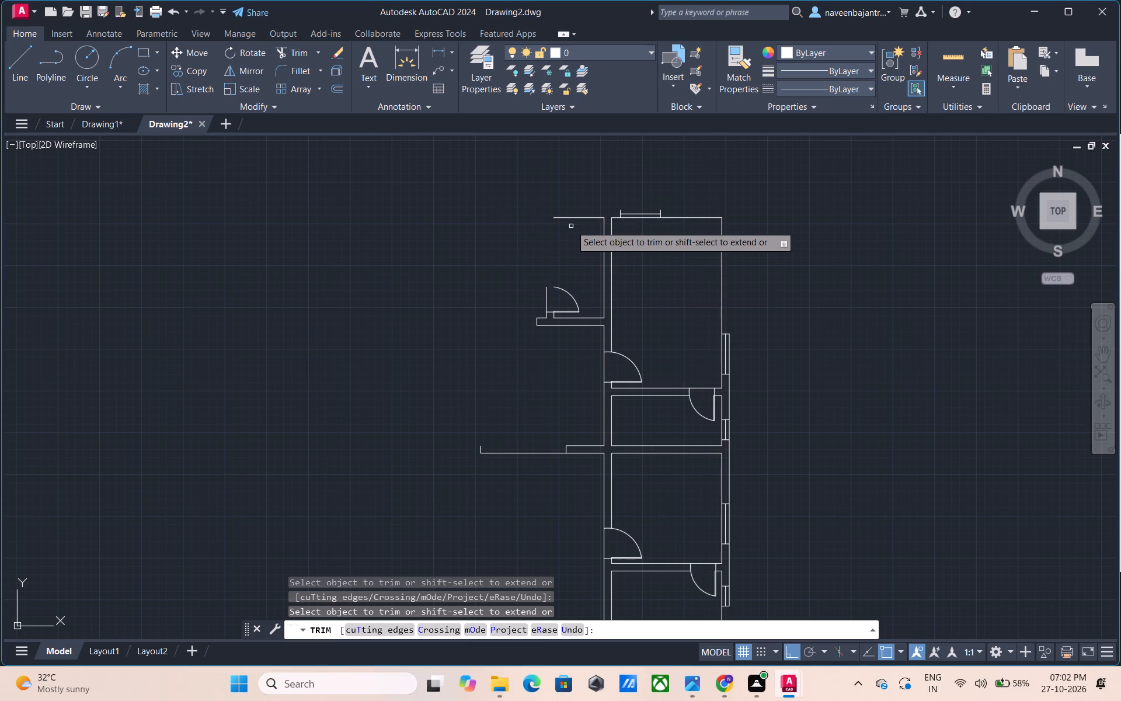
click(559, 218)
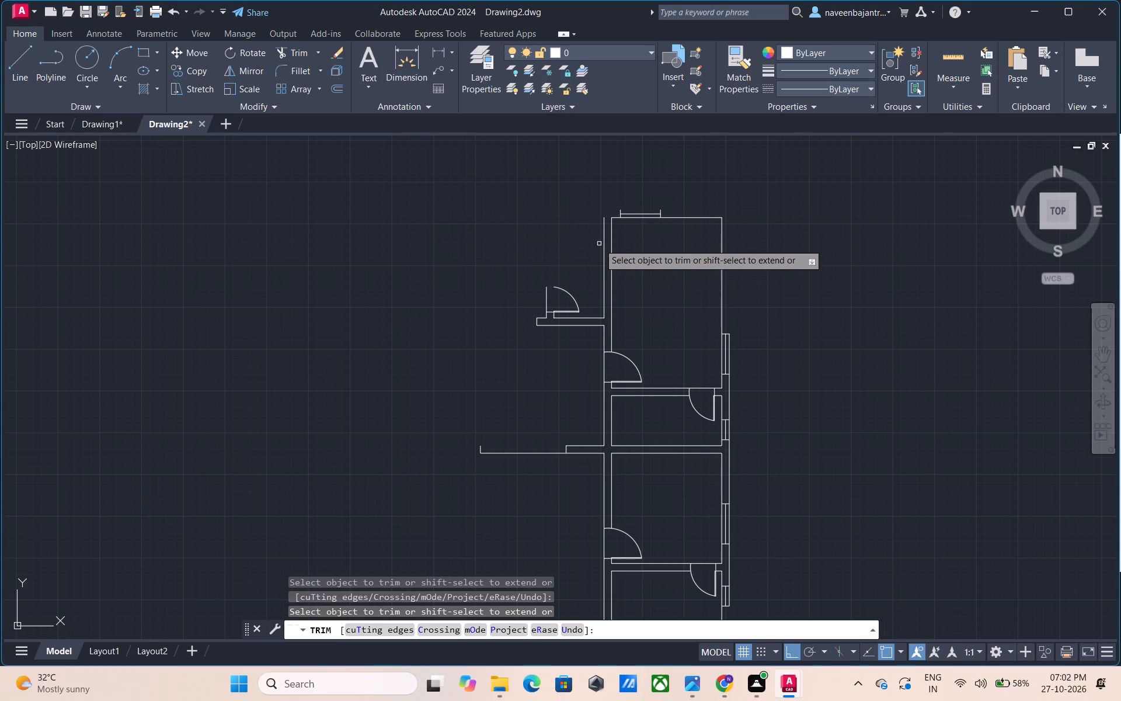
click(602, 243)
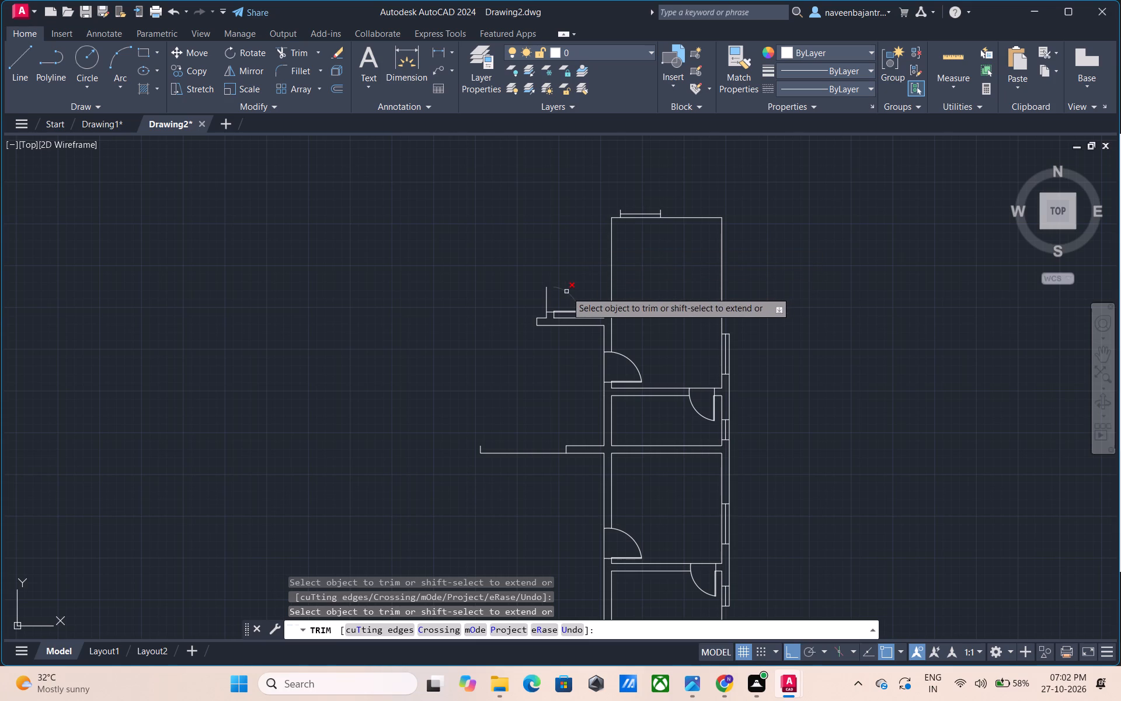
Trim away the small top-middle room's door swing arc, the jamb lines beside it and the end of the partition below.
click(566, 291)
click(547, 297)
click(550, 312)
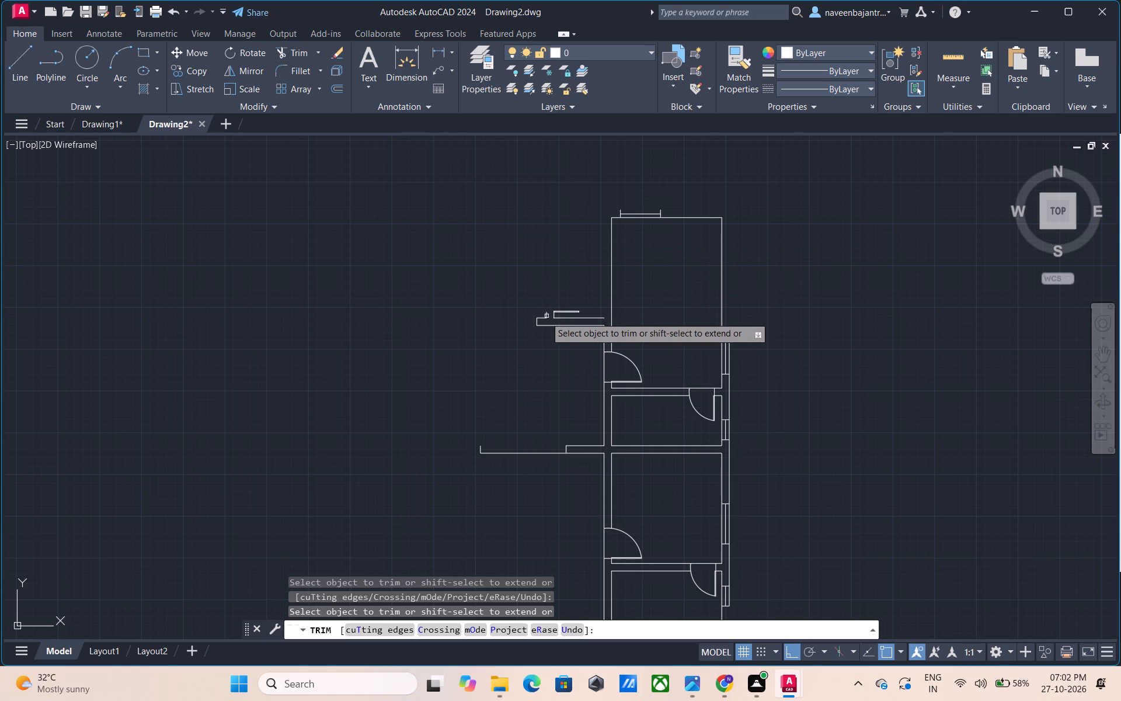
click(545, 318)
click(542, 316)
click(535, 320)
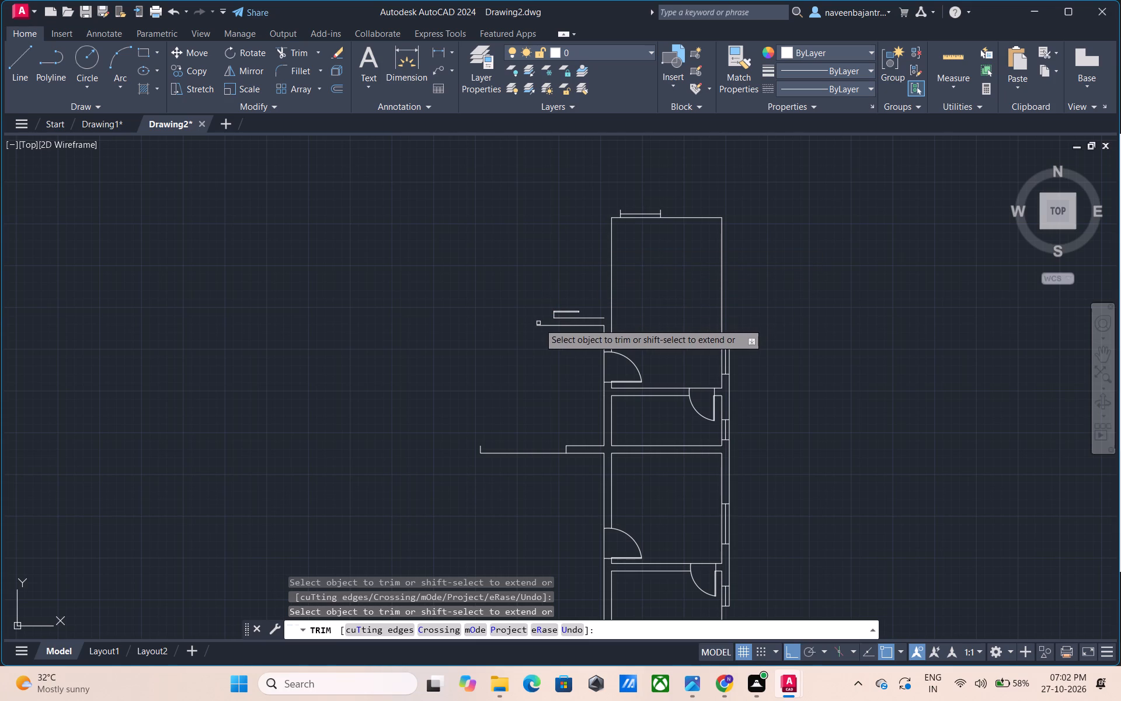
Trim away the remaining partition lines below the small top-middle room and the leftover pieces of its door leaf.
click(539, 323)
click(542, 325)
click(561, 316)
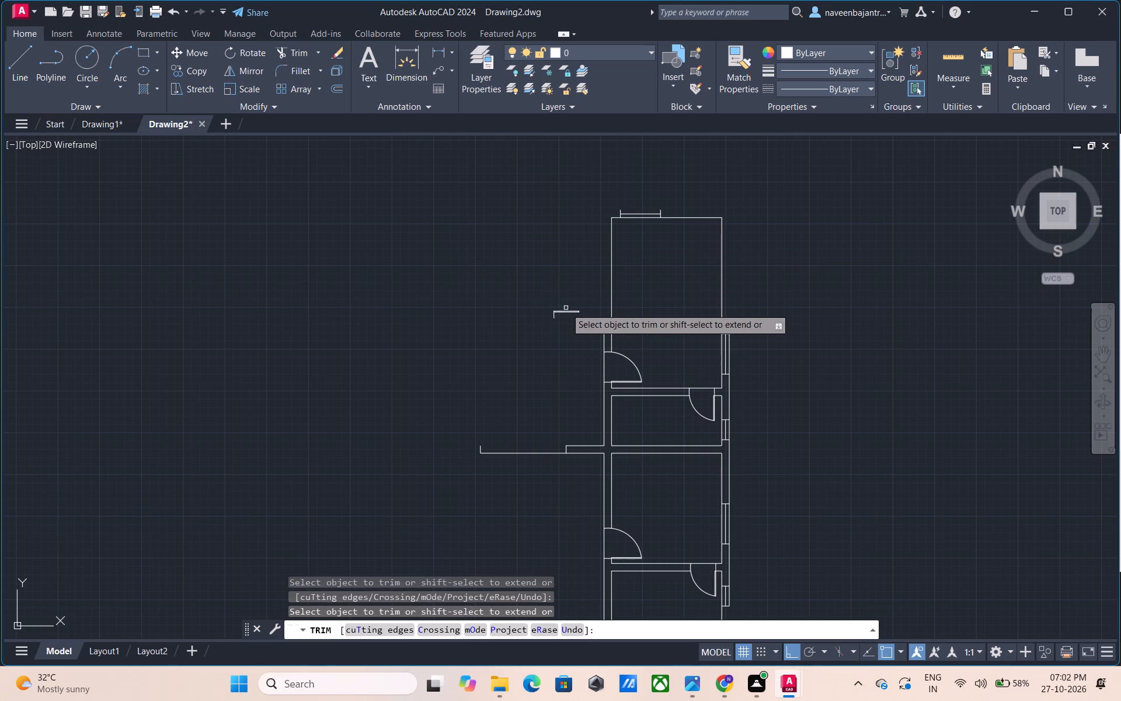
click(567, 311)
click(555, 314)
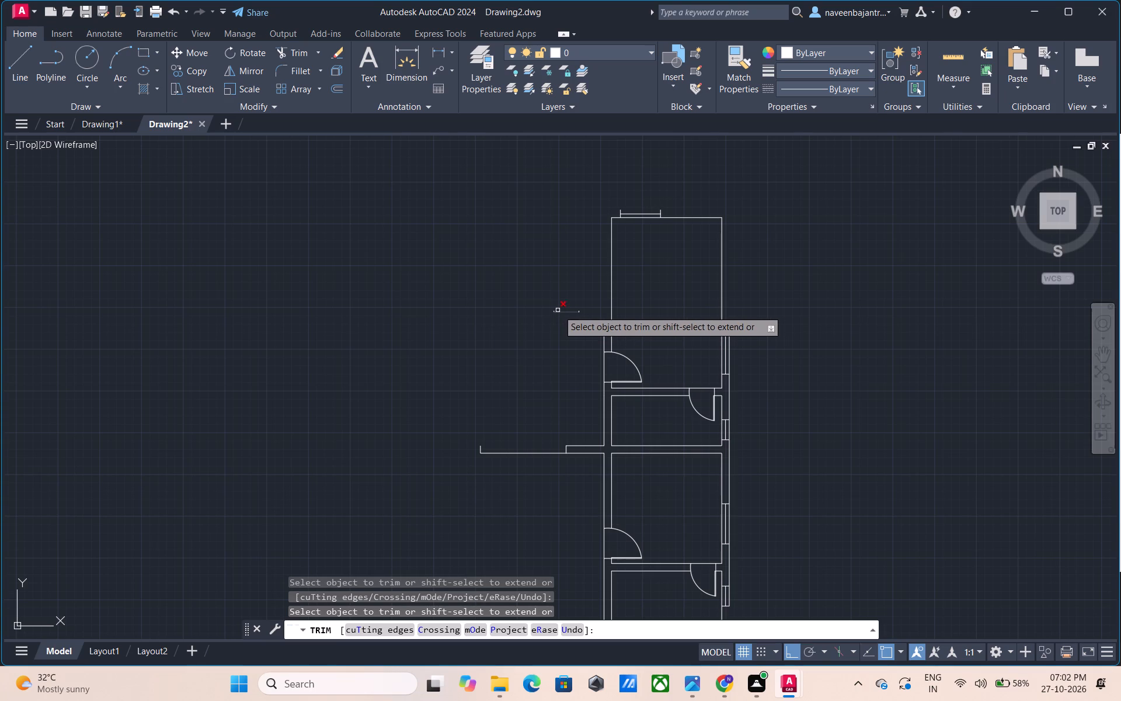
click(558, 310)
click(556, 312)
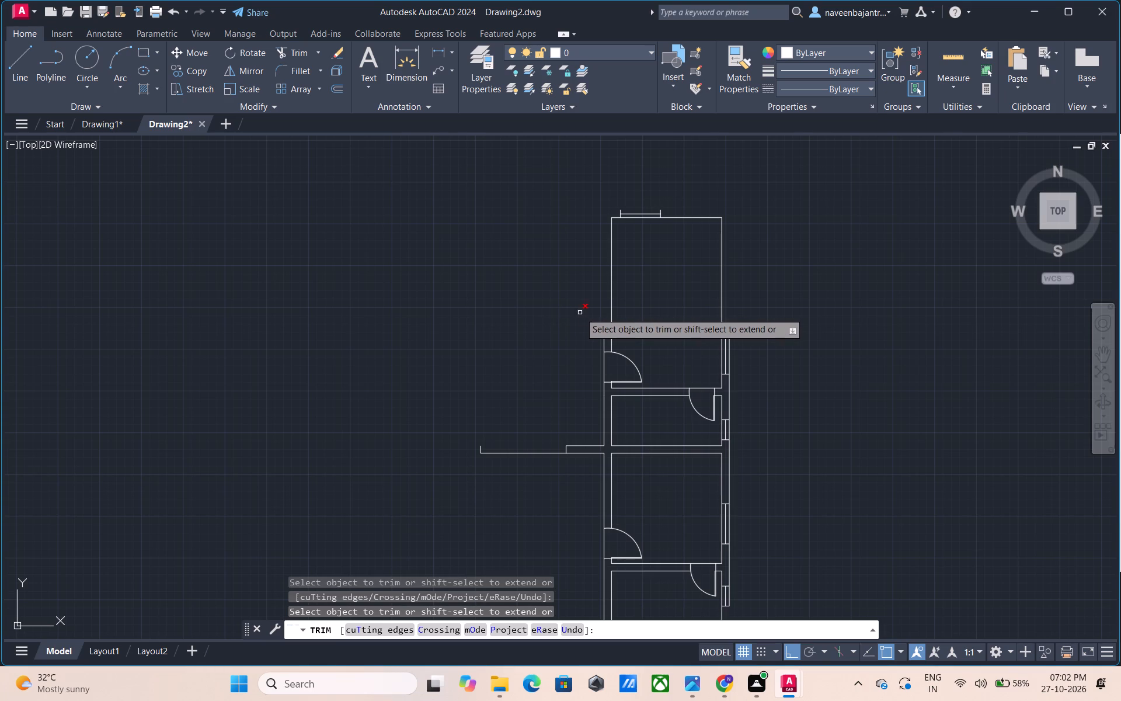
click(580, 313)
click(580, 312)
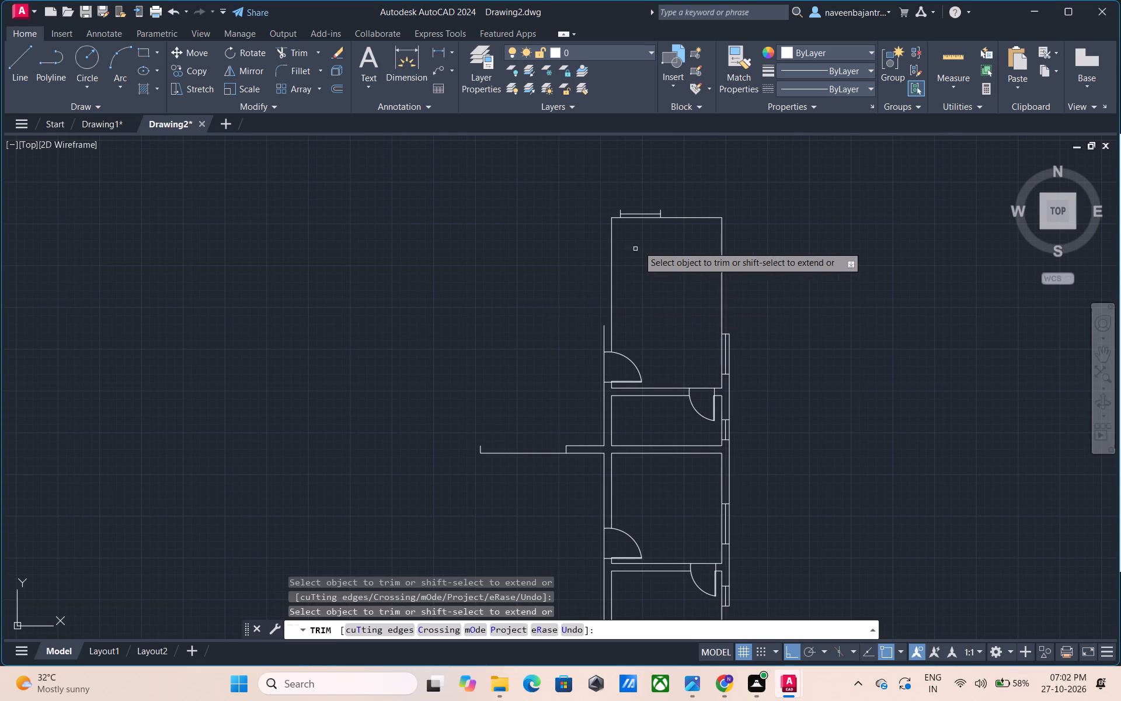
Trim away the topmost room's window line and end caps, its top wall line and both side wall lines above the lower window and door.
click(652, 214)
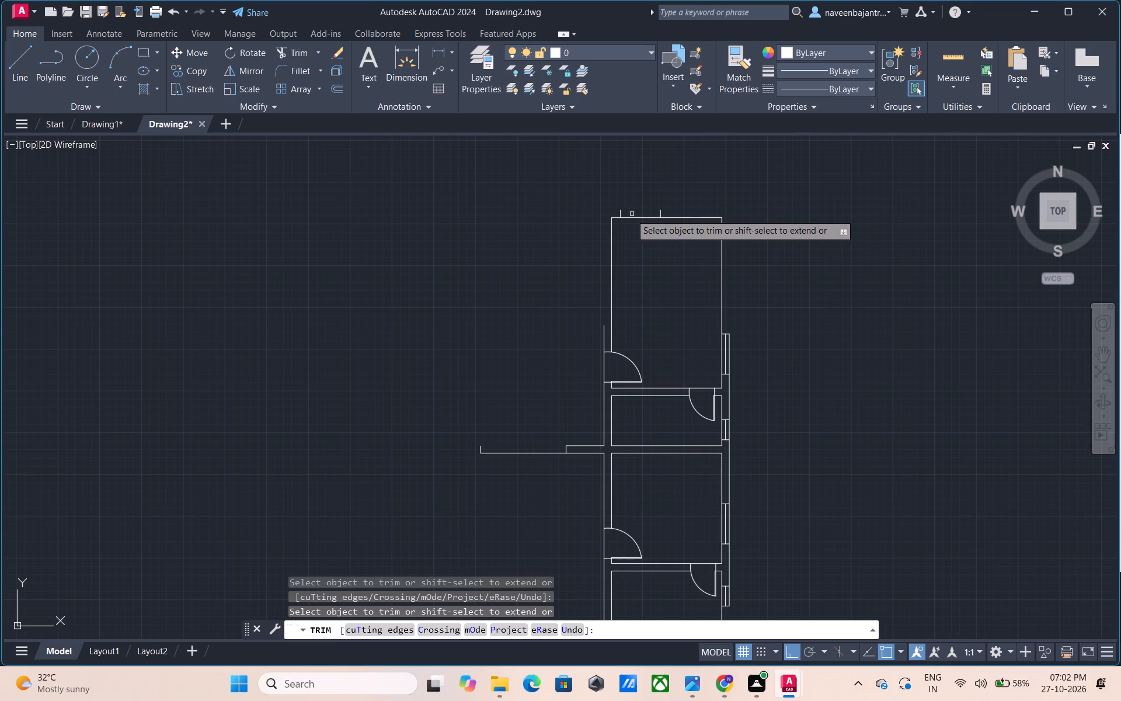
click(620, 210)
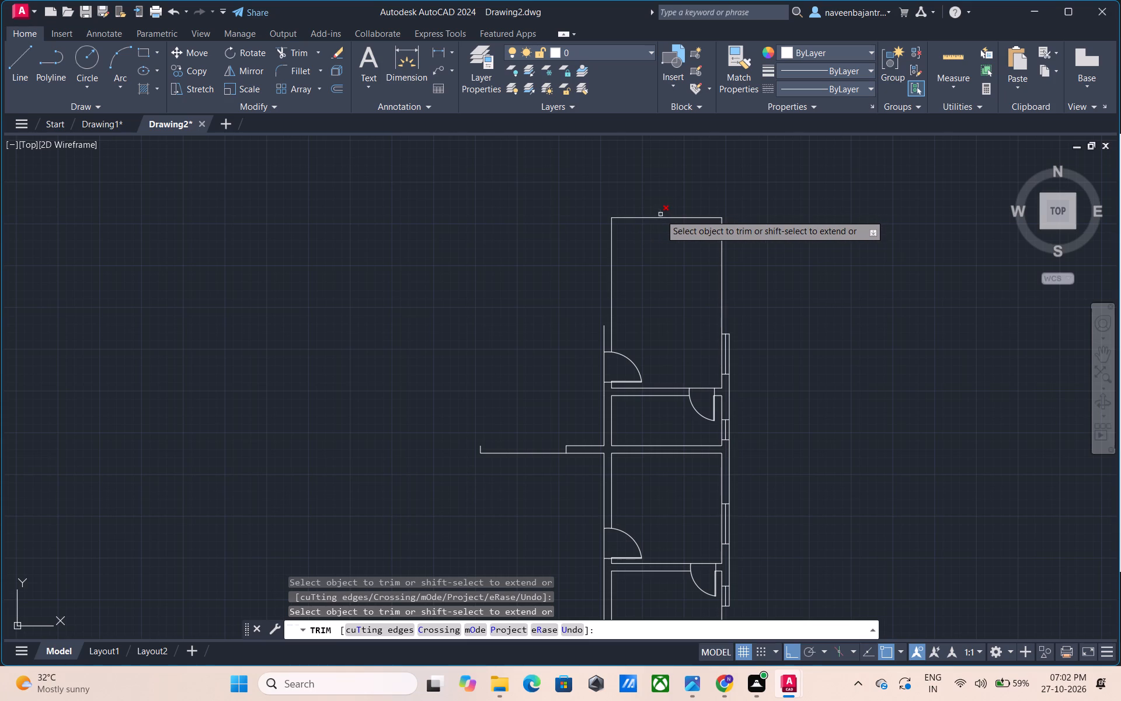
click(660, 214)
click(665, 218)
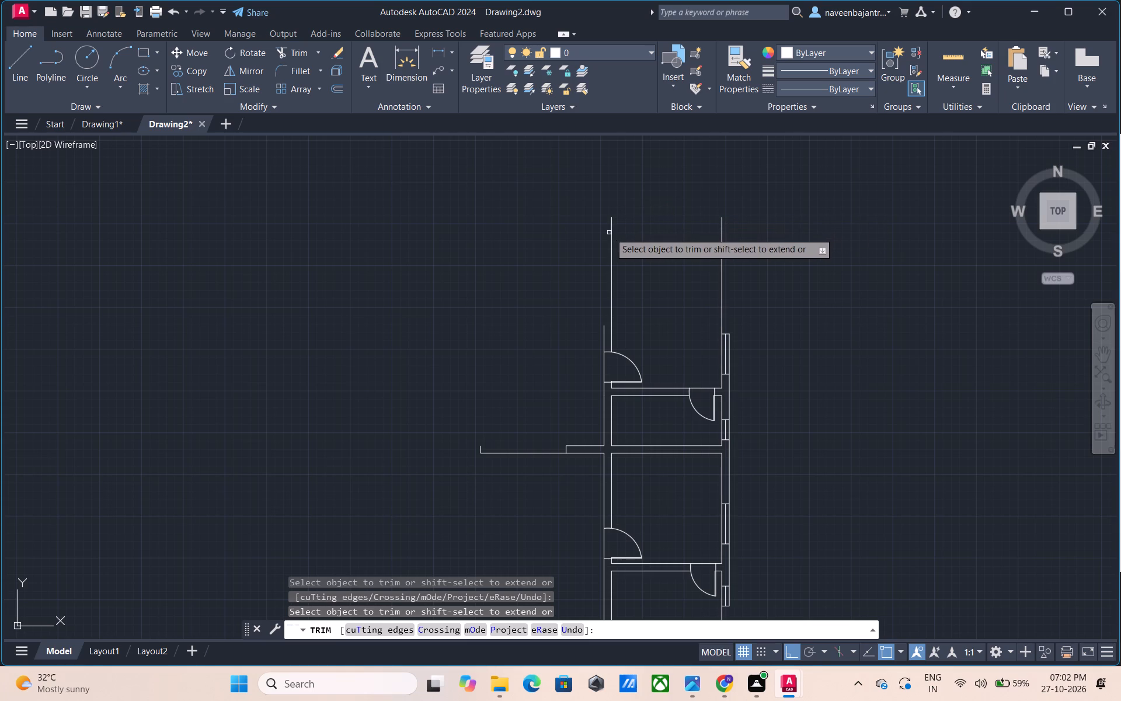
click(611, 233)
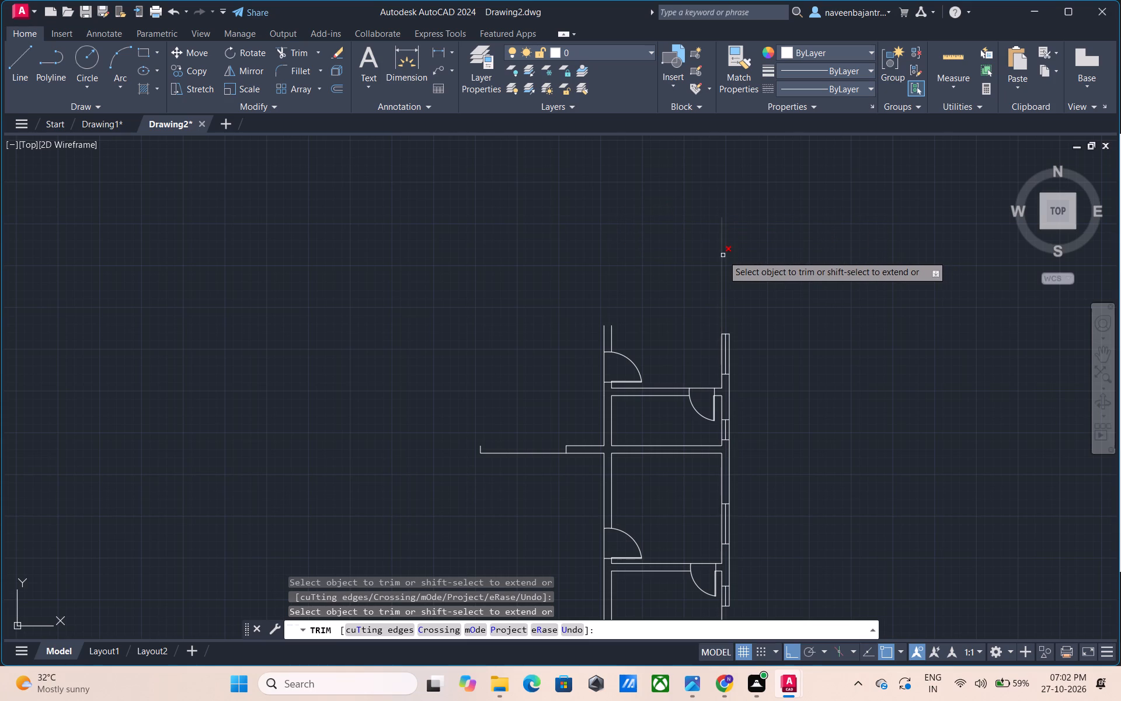
click(723, 255)
Trim away the topmost room's left wall stubs above the door, the door swing arc and the wall line beside it.
click(610, 331)
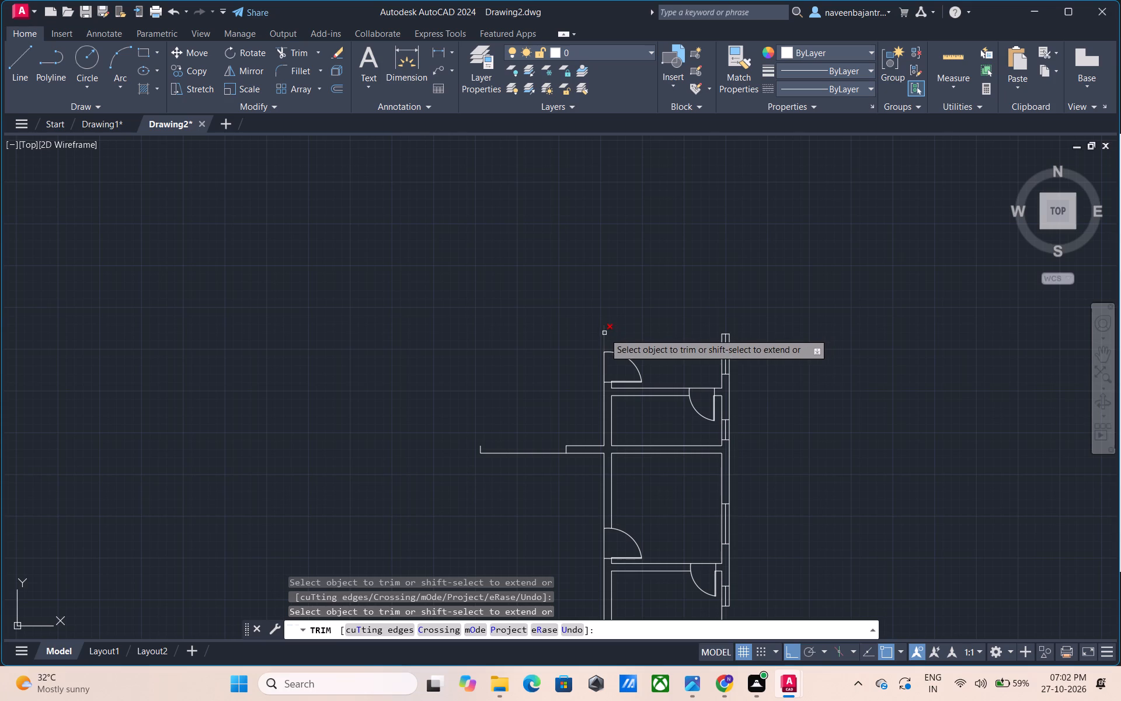
click(604, 333)
click(606, 351)
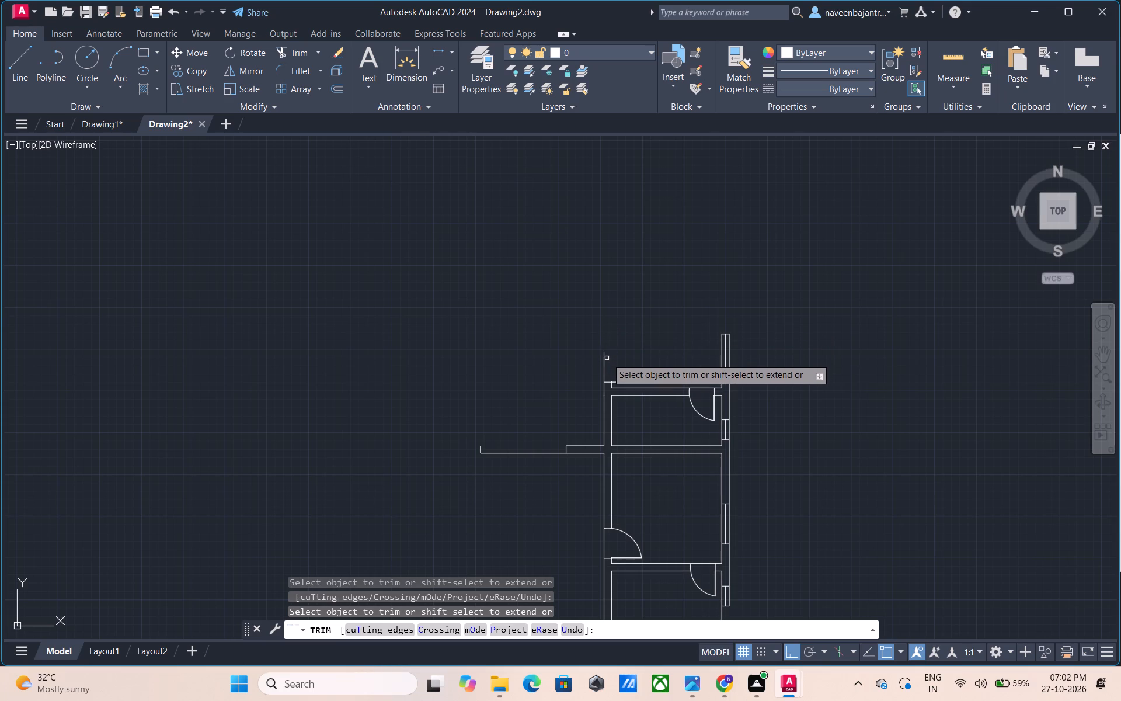
click(604, 359)
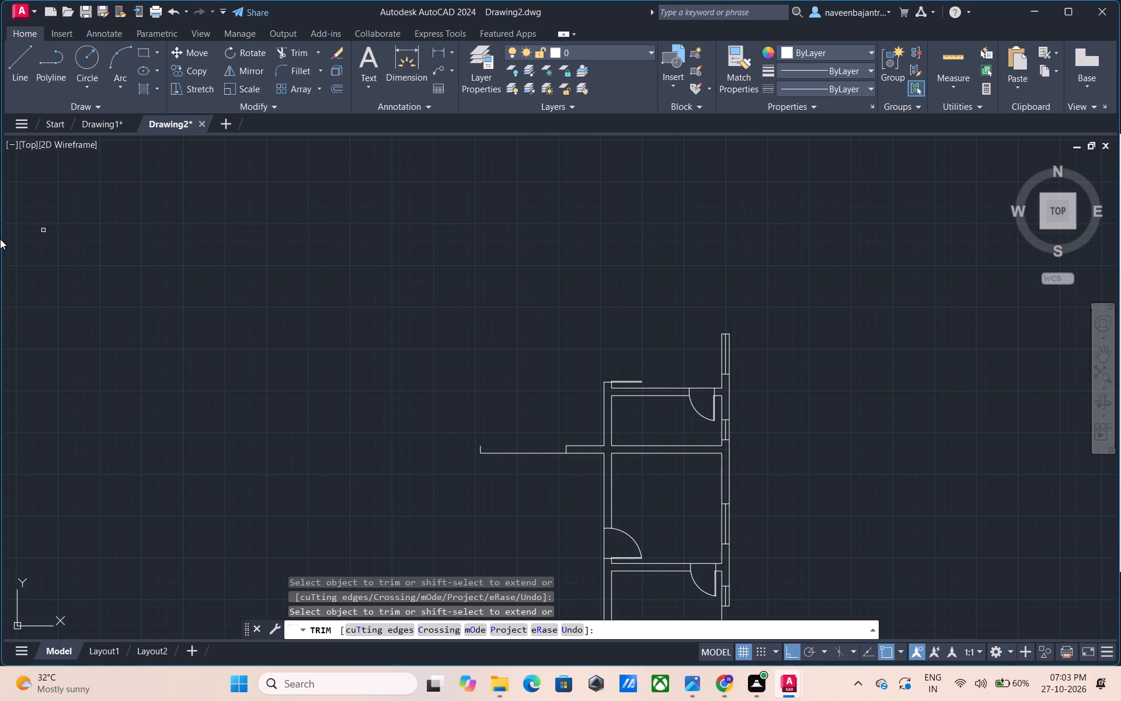
Trim away the two long horizontal lines below the plan, plus the detached bottom wall lines and their short end piece.
middle_drag(464, 323, 427, 206)
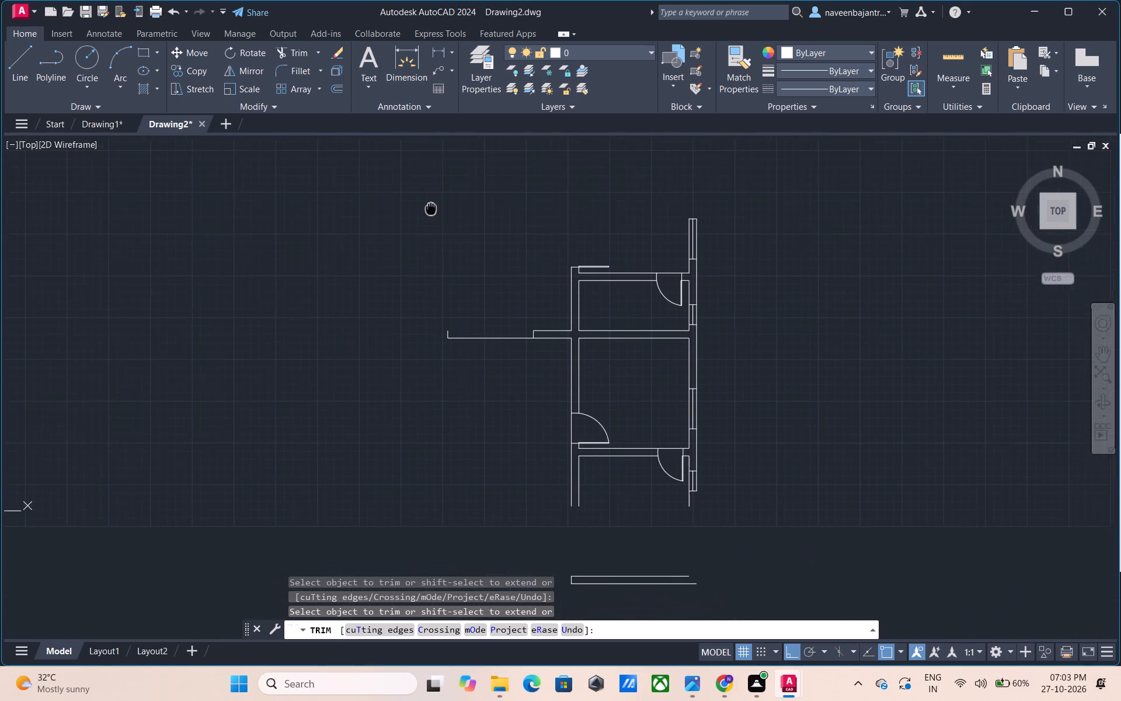
middle_drag(427, 206, 346, 135)
scroll(395, 487, down, 1)
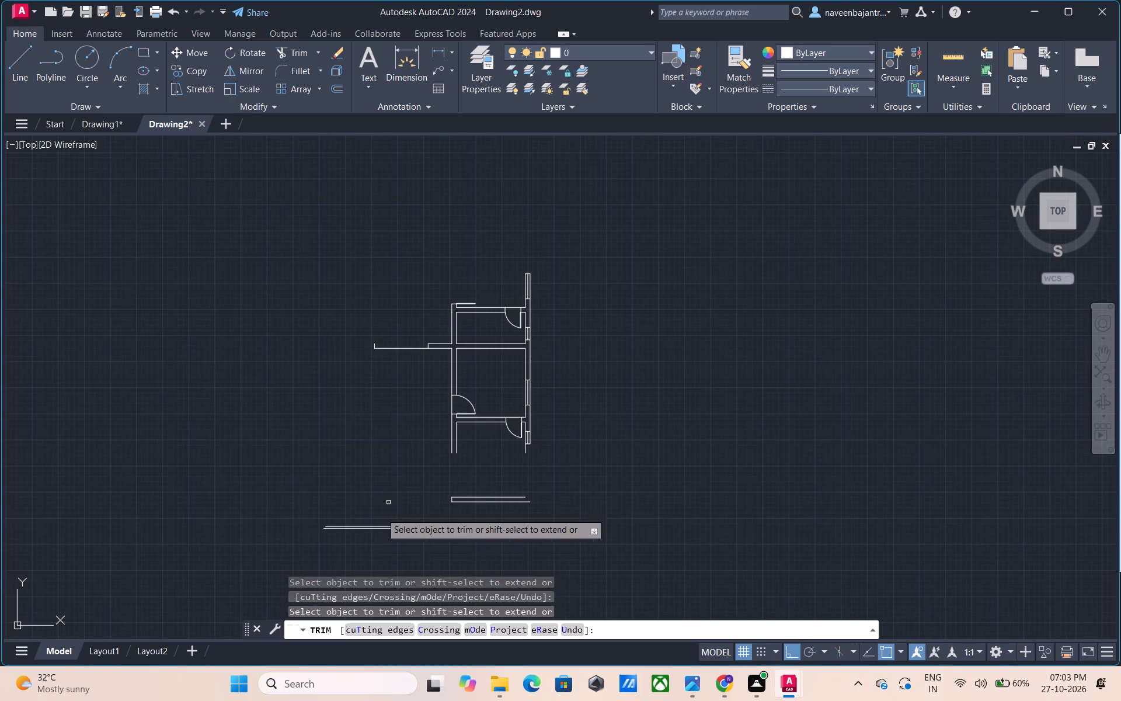
click(367, 525)
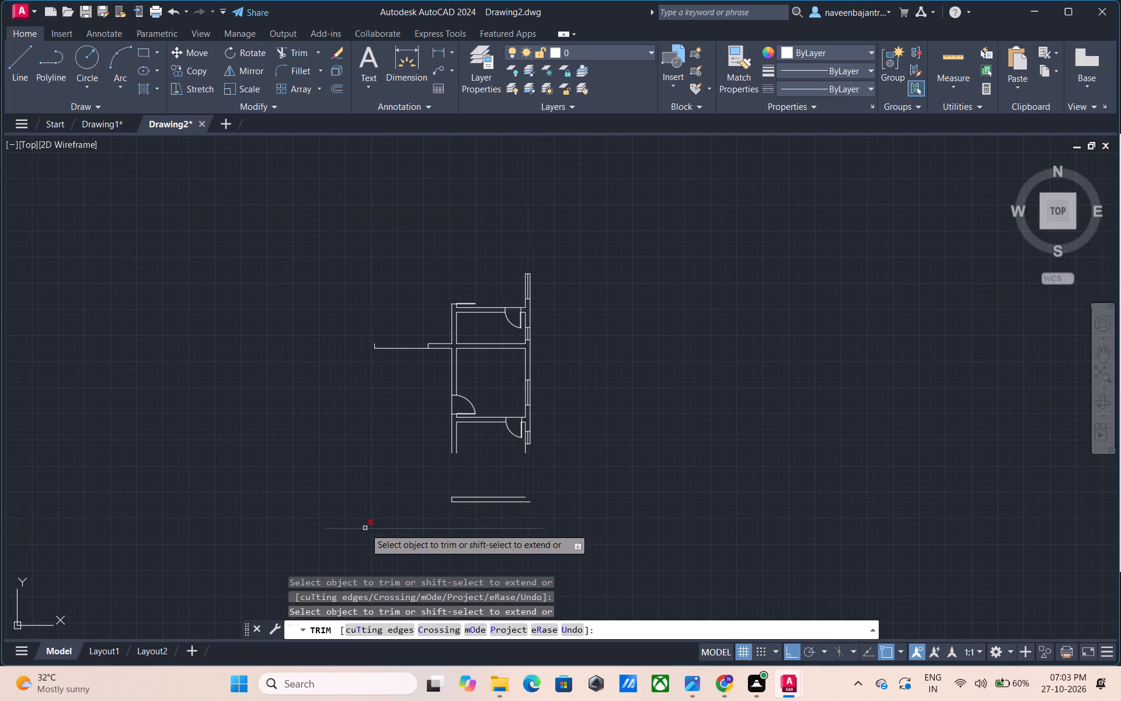
click(365, 528)
click(475, 502)
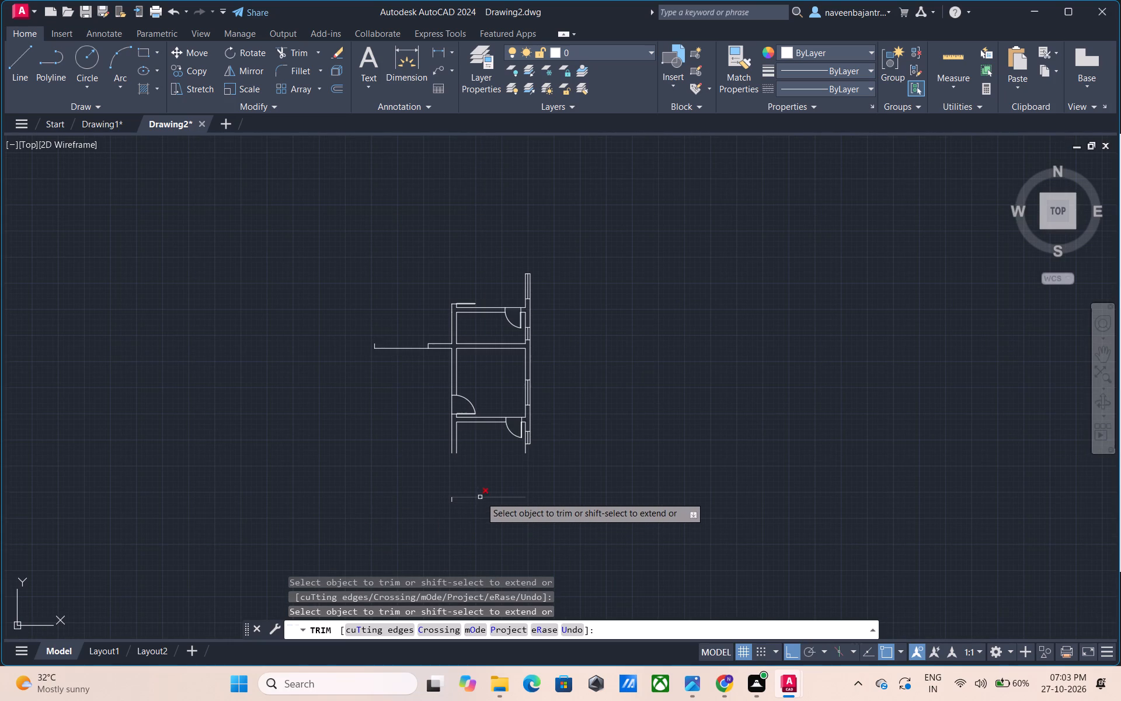
drag(481, 497, 471, 496)
click(450, 501)
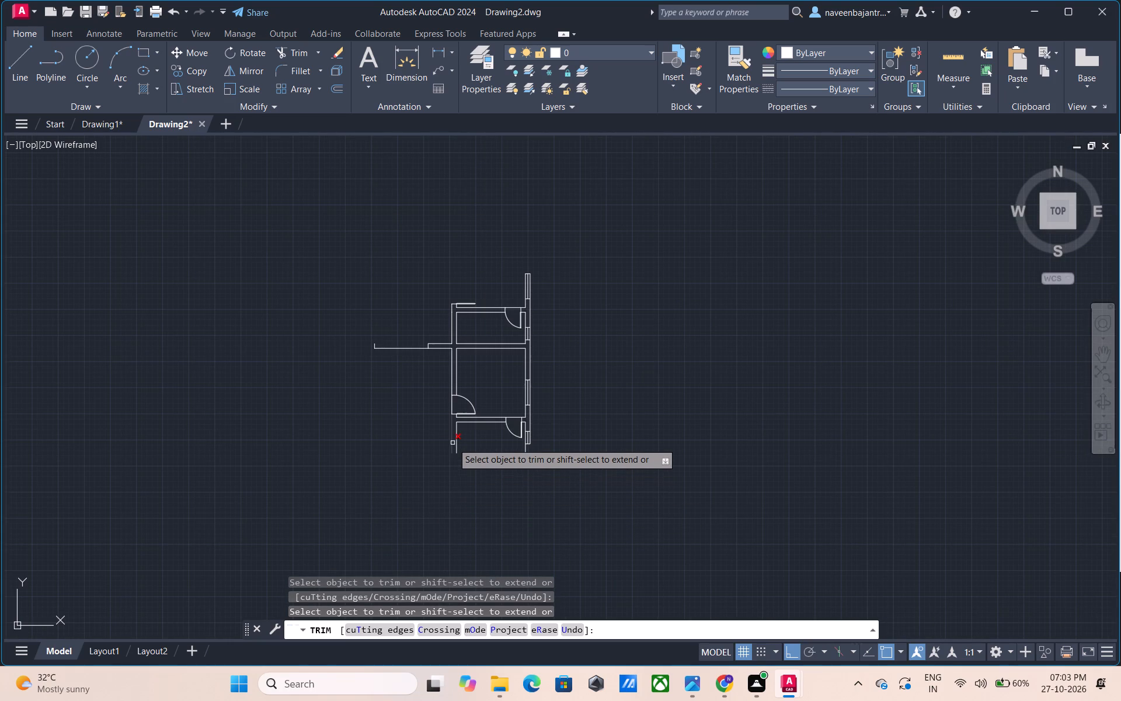
Trim away the lowest room's left wall lines, its door swing arc and both horizontal wall lines above the room.
click(452, 443)
click(455, 441)
click(472, 424)
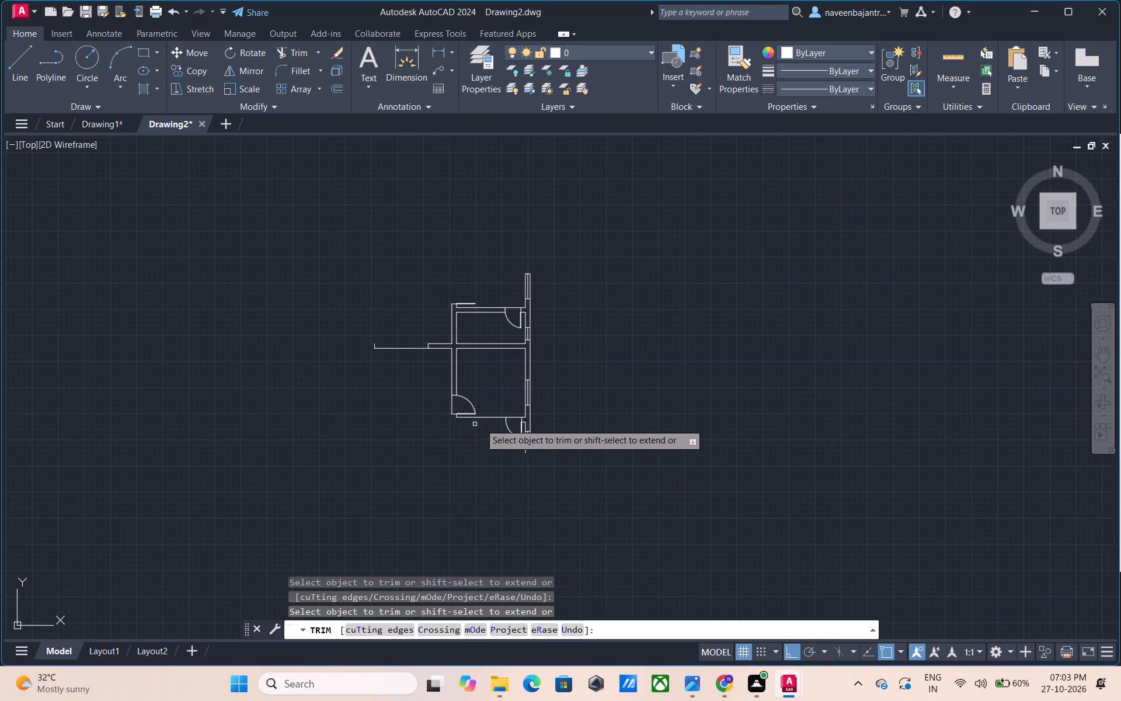
click(513, 430)
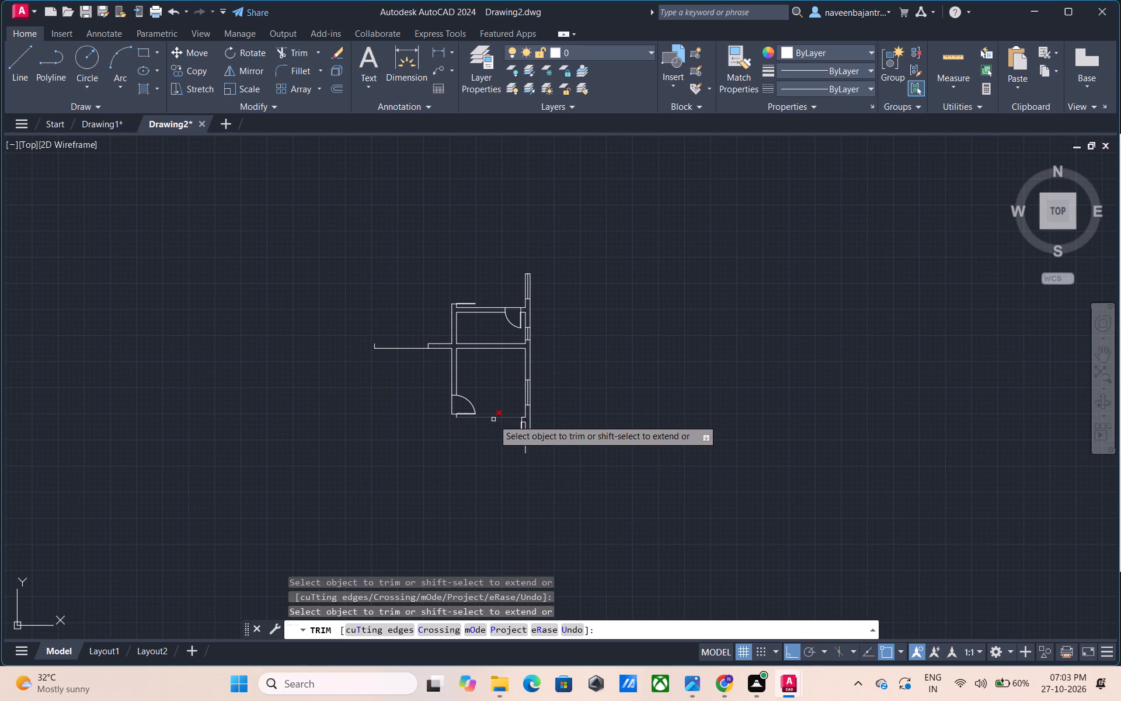
click(493, 419)
Trim away the middle room's lower-left door swing arc, the jamb line beside it and the leftover pieces of its door leaf.
click(461, 415)
click(450, 410)
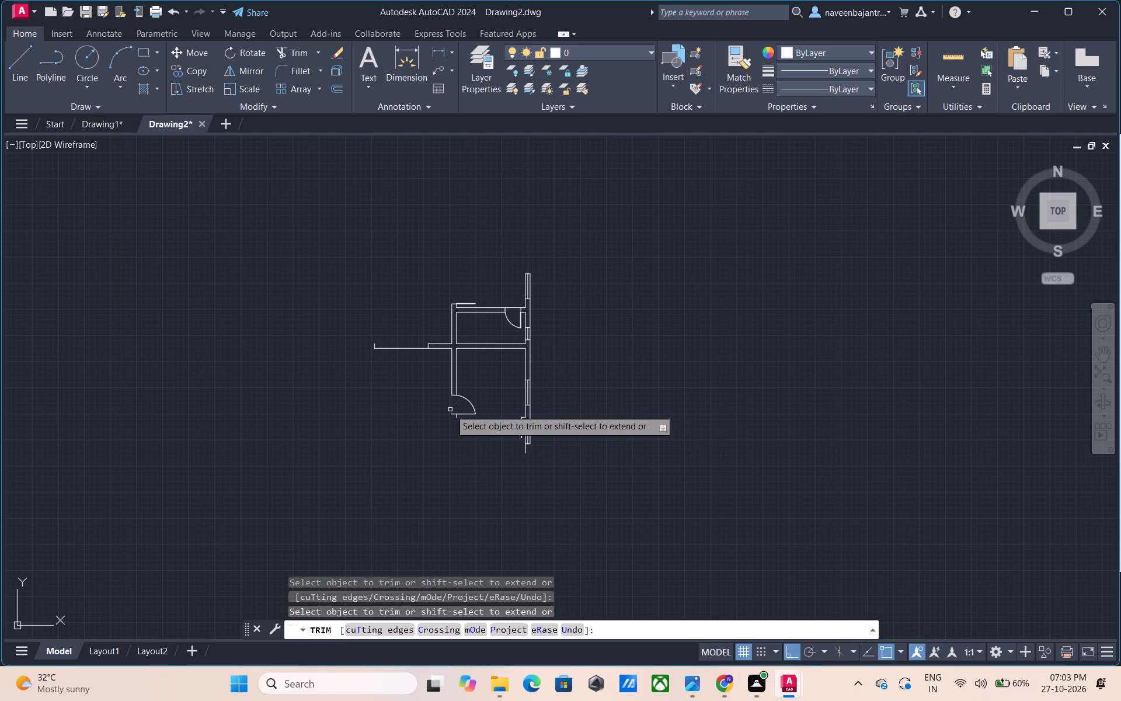
click(467, 401)
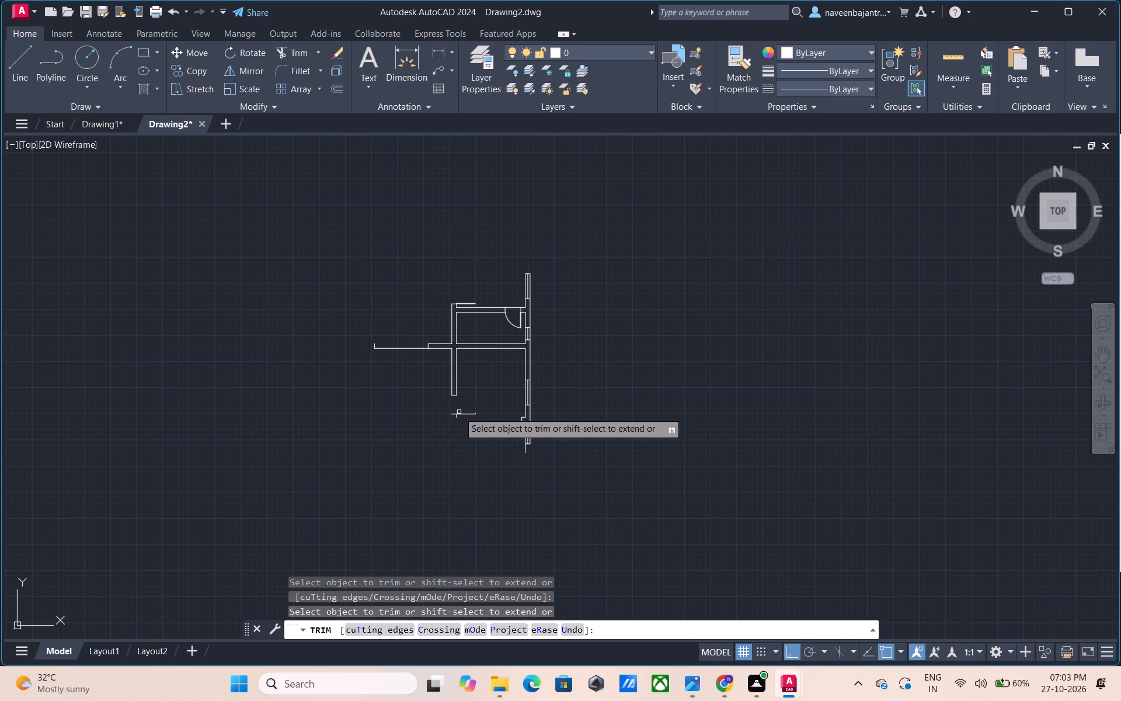
click(455, 415)
click(457, 417)
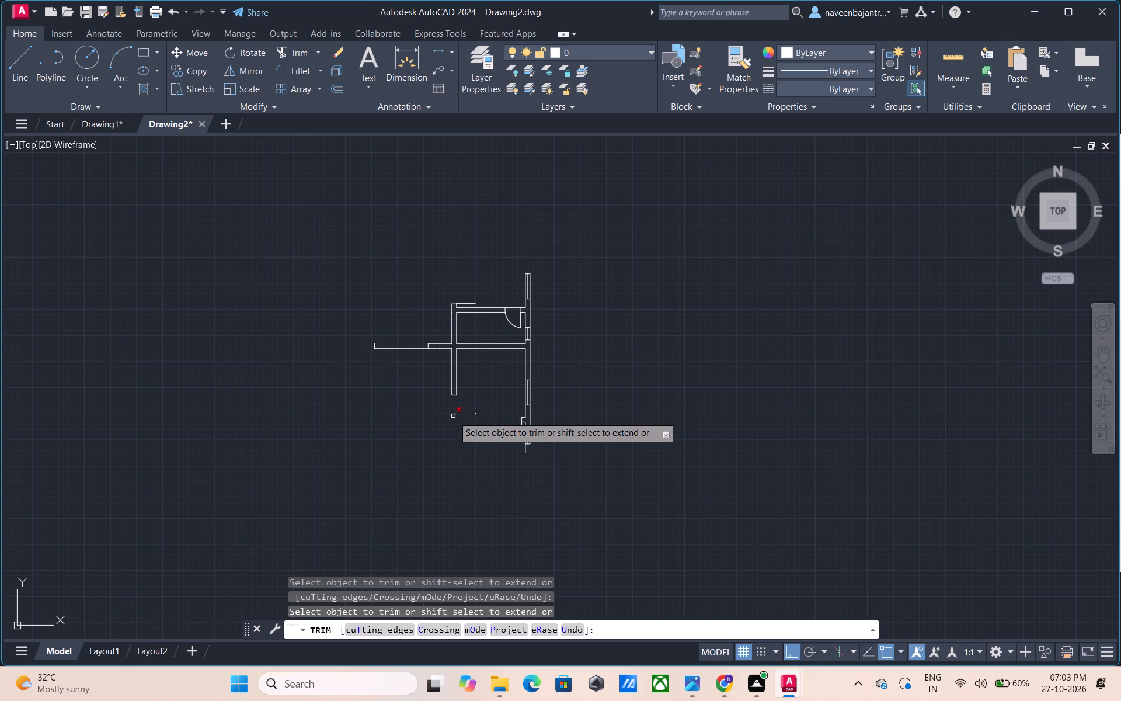
click(453, 415)
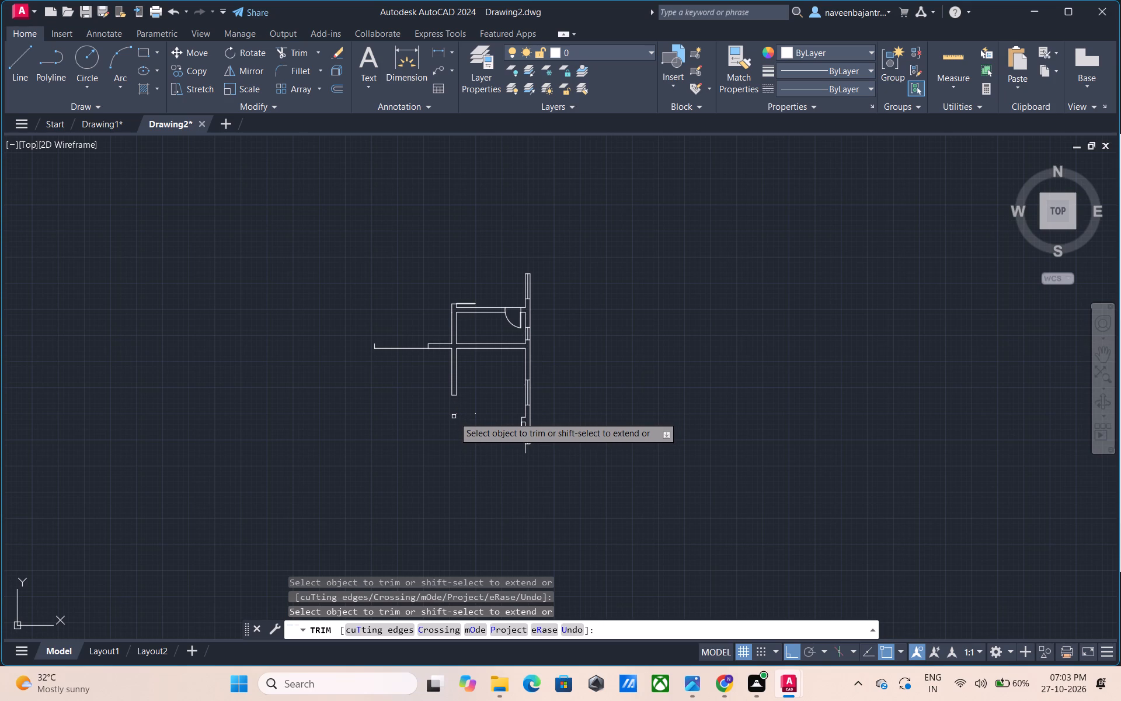
click(456, 412)
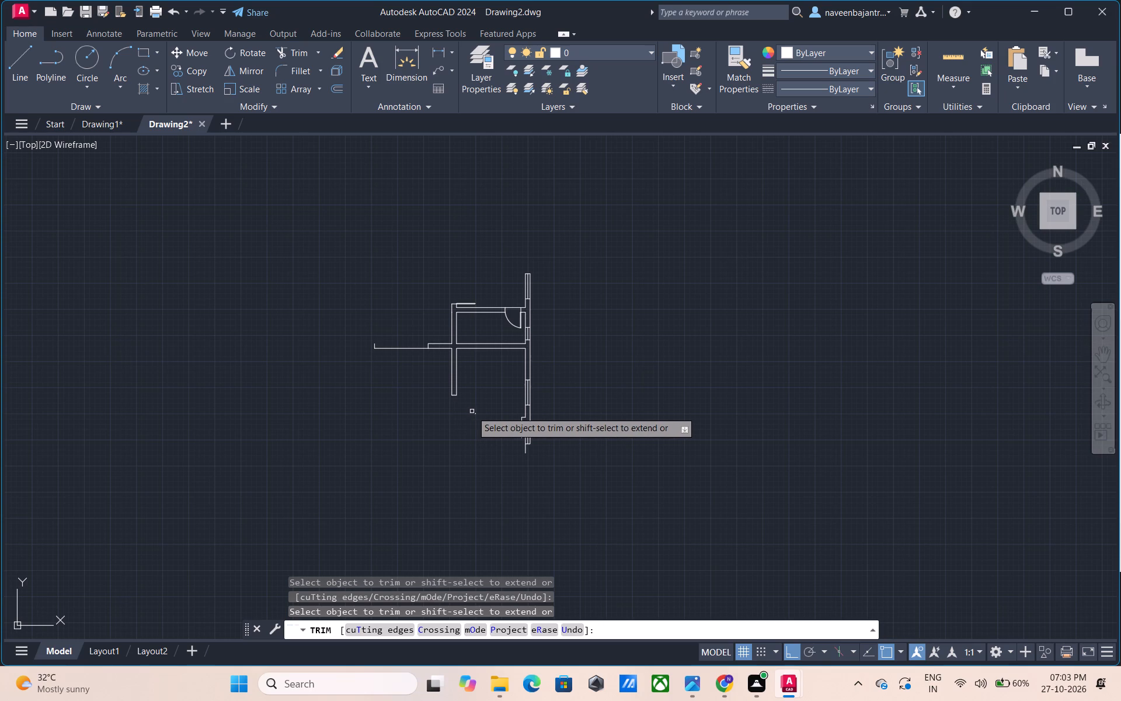
click(475, 412)
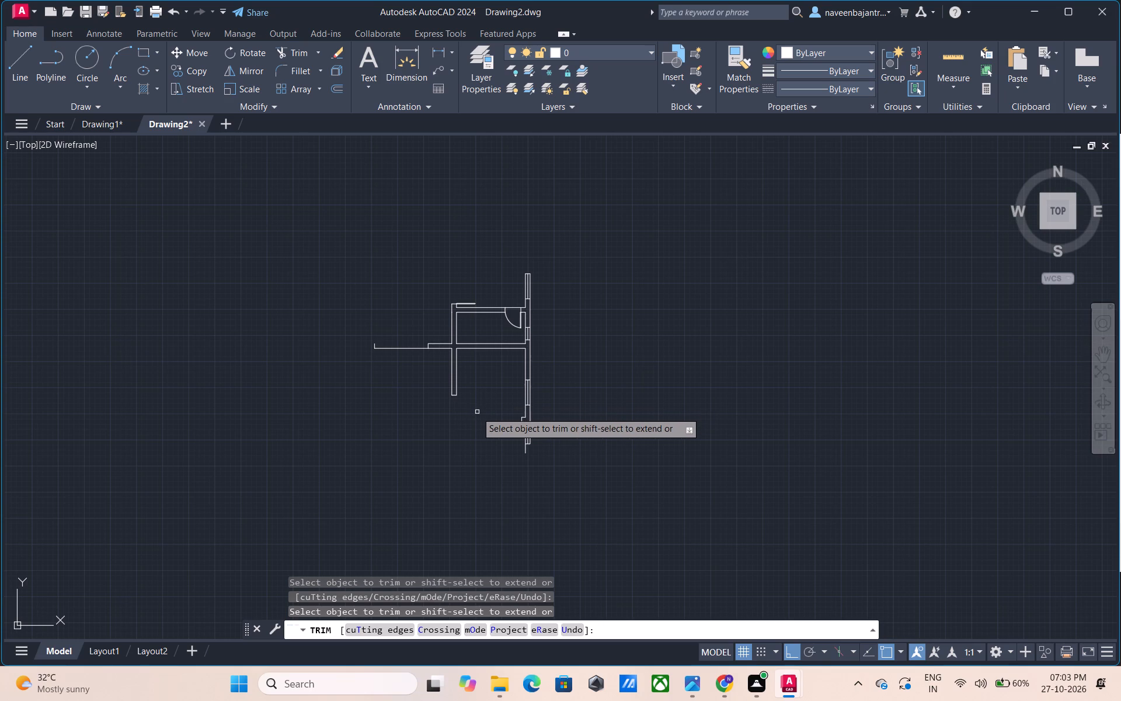
click(476, 412)
Trim away the middle room's right-hand window lines, along with the wall lines and end cap directly below the window.
click(526, 400)
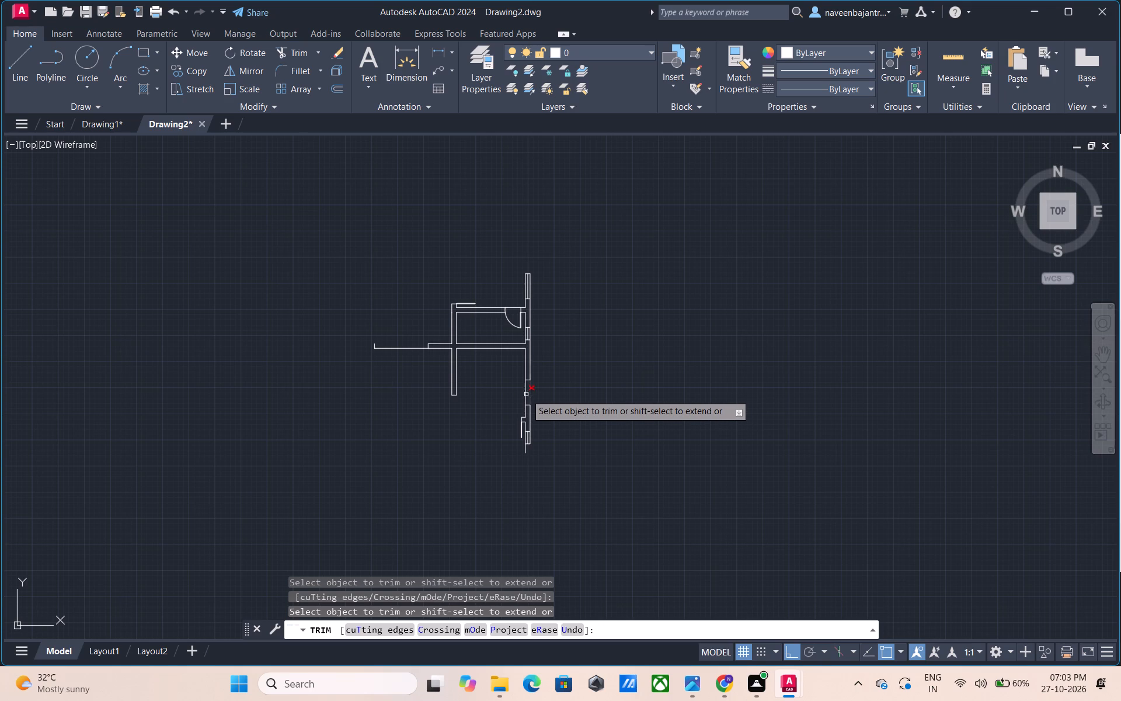
click(525, 393)
click(530, 393)
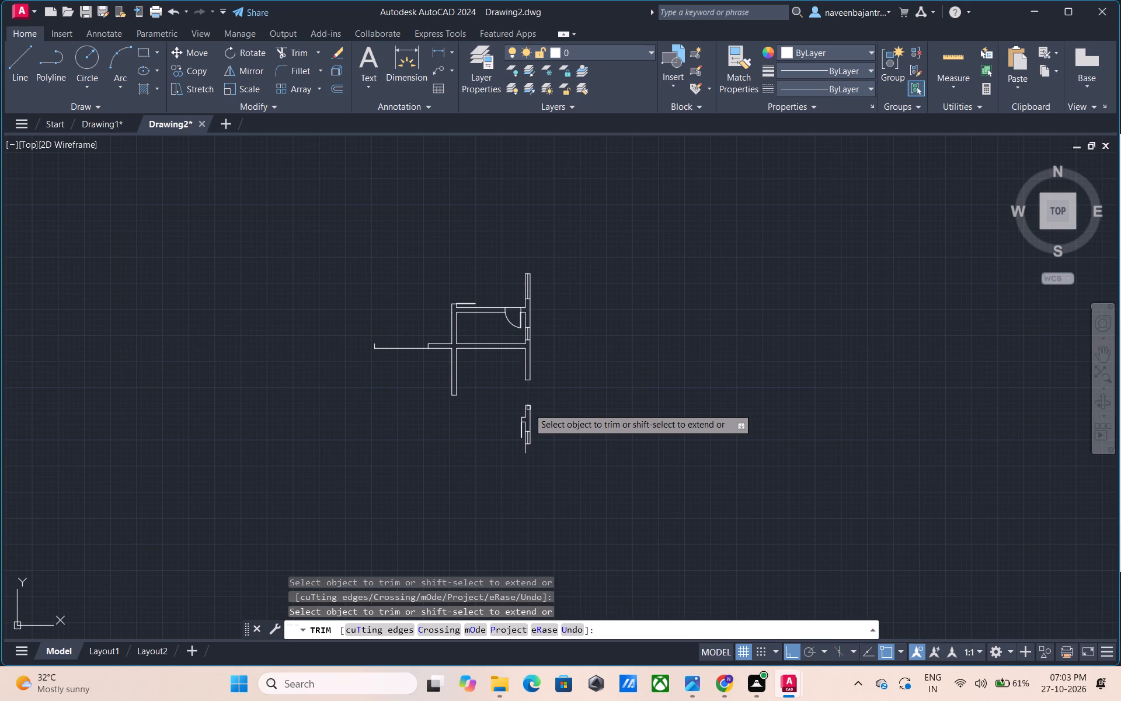
click(528, 408)
click(525, 409)
click(527, 406)
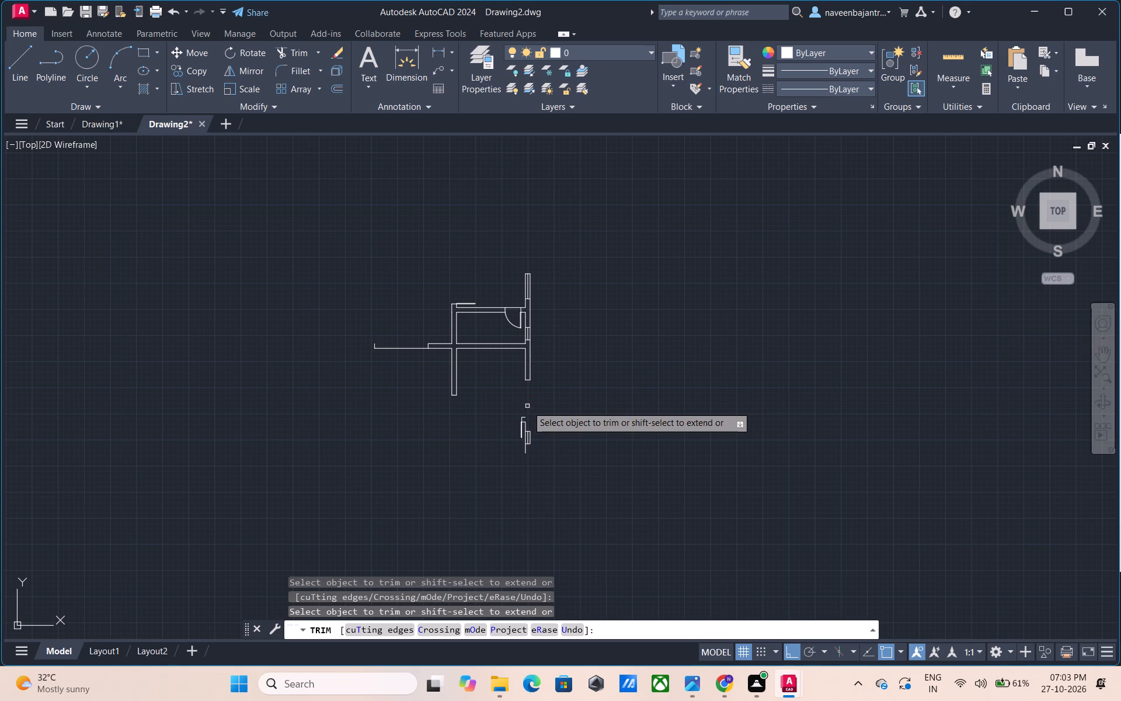
Trim away the lowest room's remaining door leaf and jamb pieces and the short right wall line beside them.
click(525, 422)
click(522, 421)
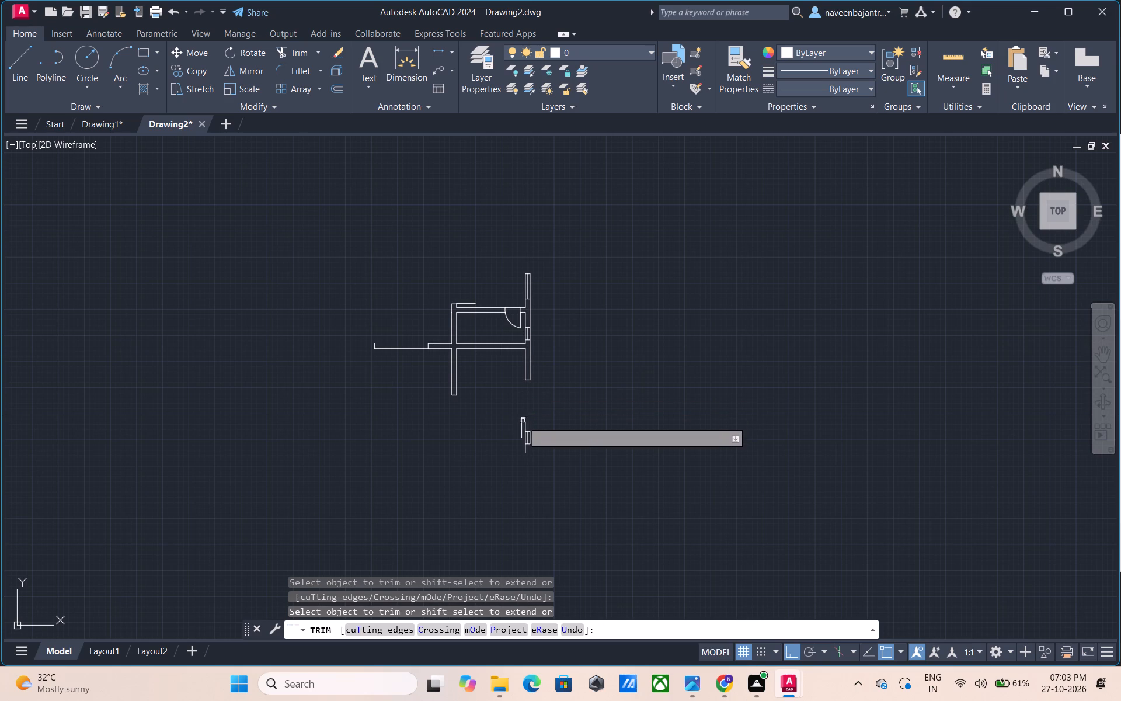
click(527, 415)
click(523, 421)
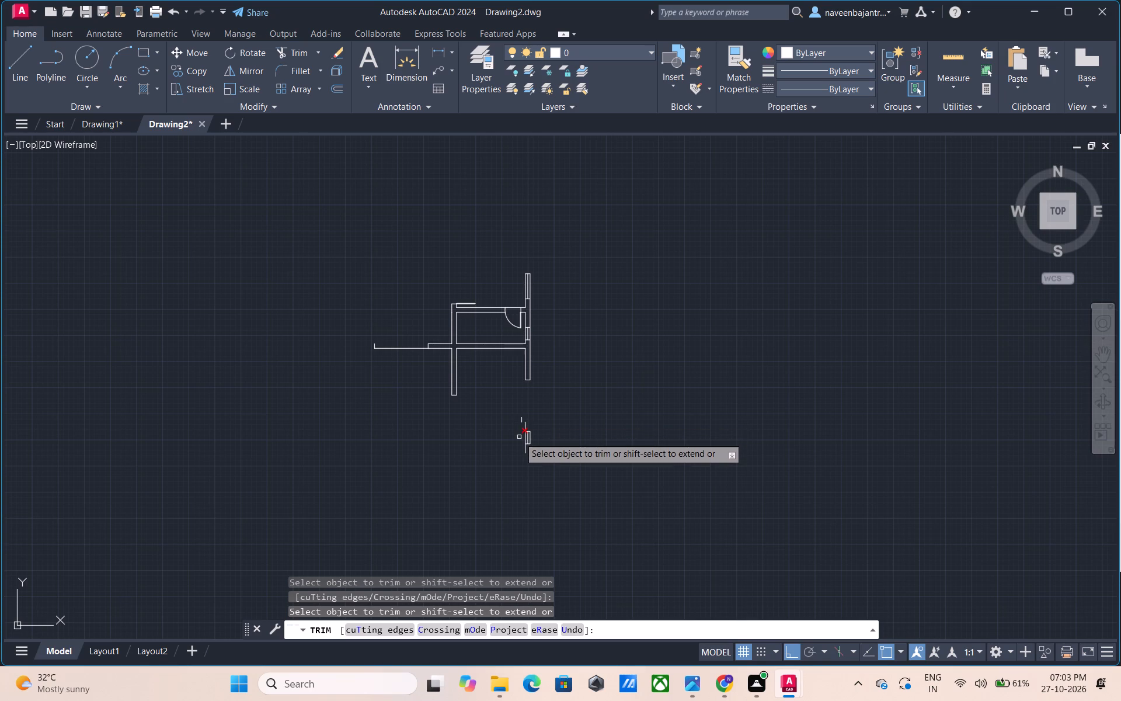
click(519, 437)
click(522, 420)
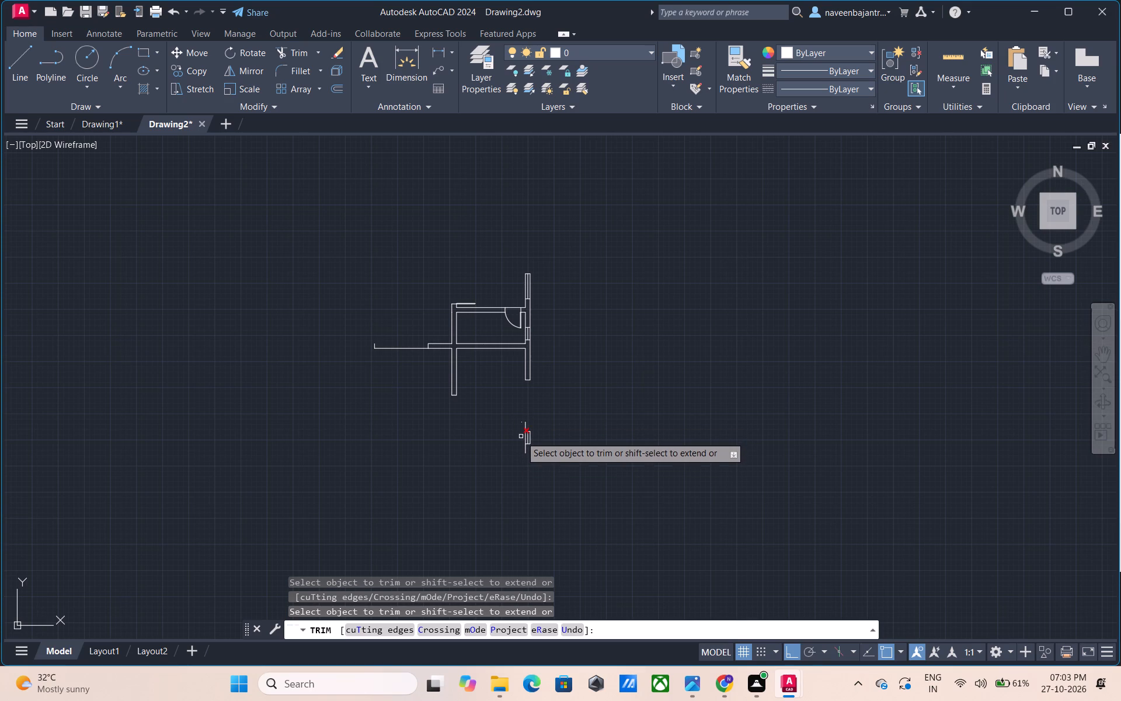
click(521, 438)
click(520, 424)
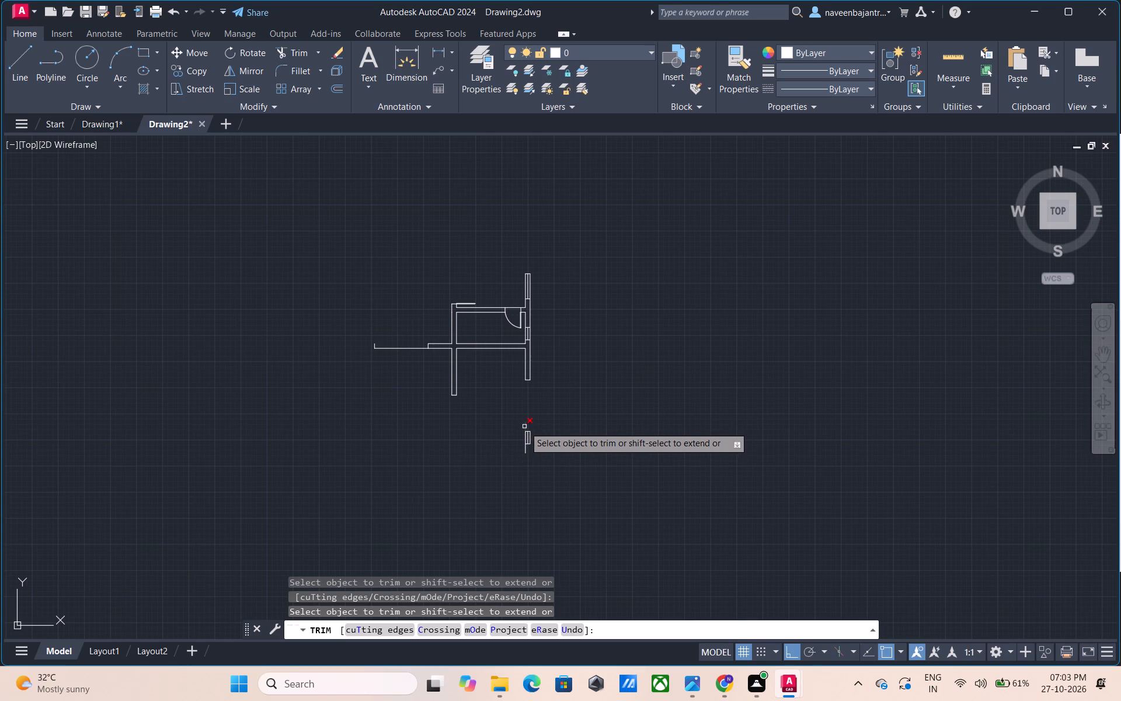
click(524, 426)
Trim away the lowest room's right-hand window lines and end caps, plus the wall stub left below them.
click(526, 436)
click(524, 436)
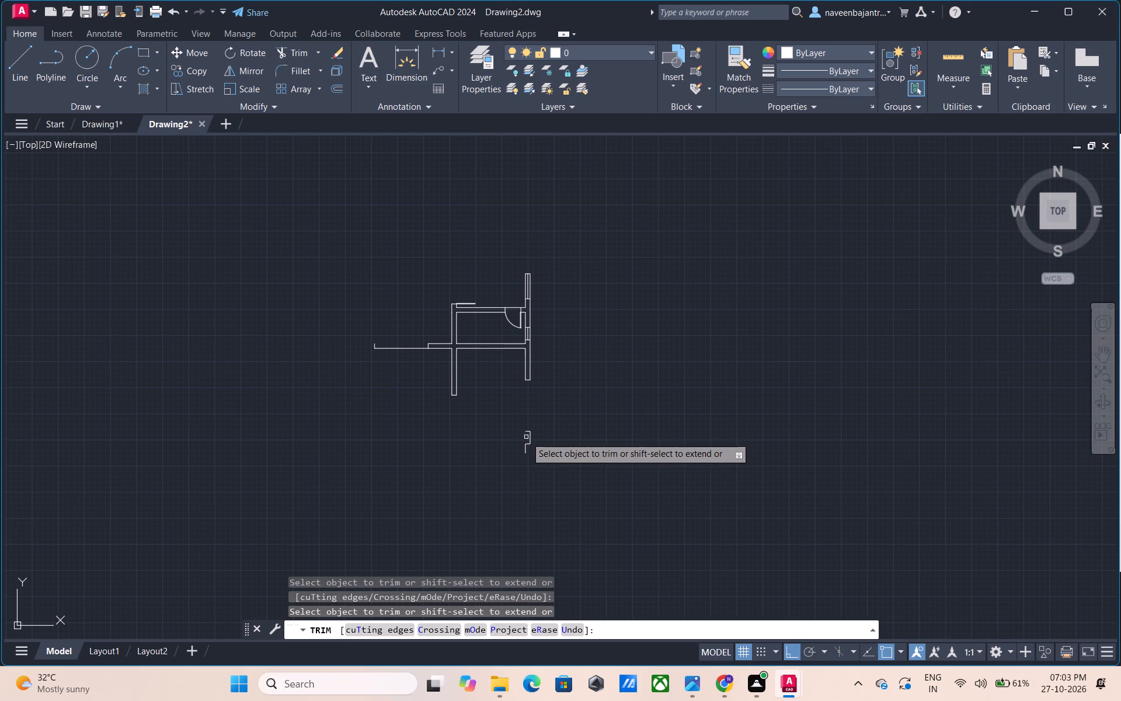
click(530, 439)
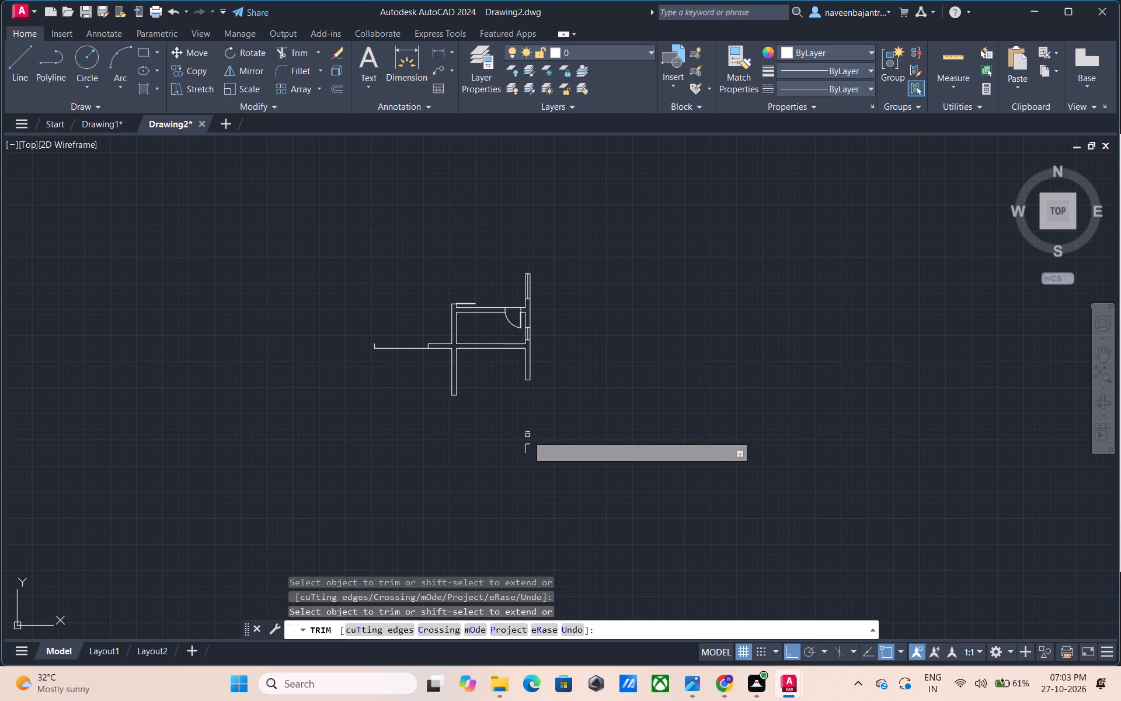
click(526, 433)
click(525, 445)
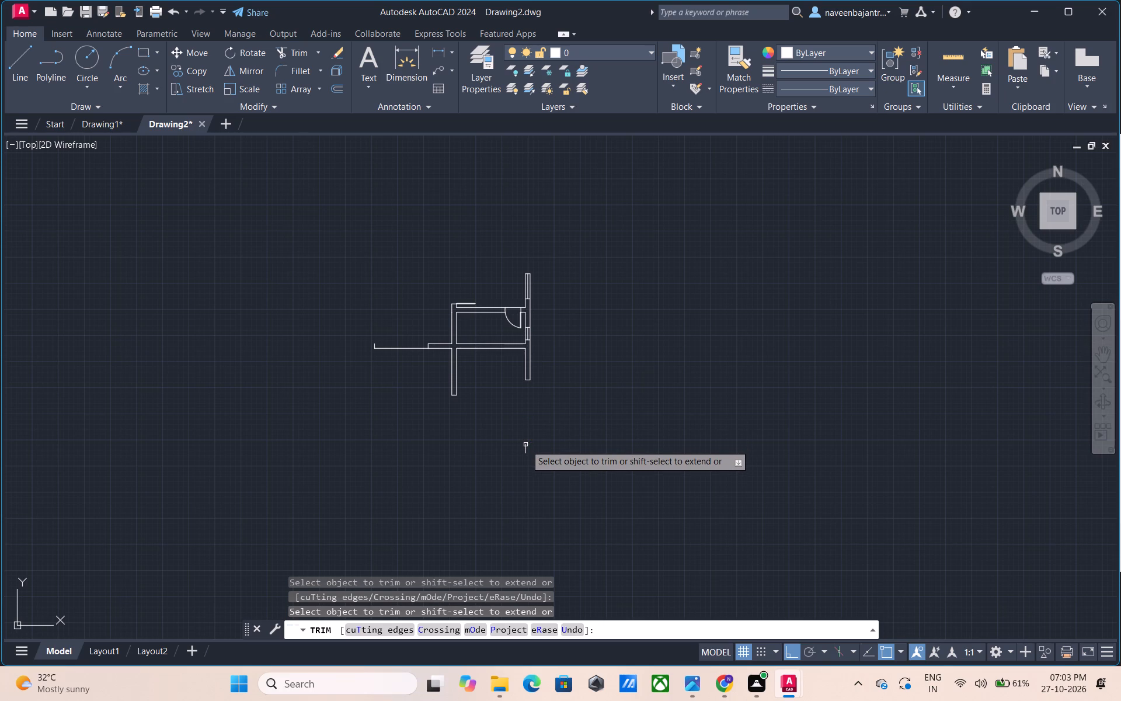
click(525, 449)
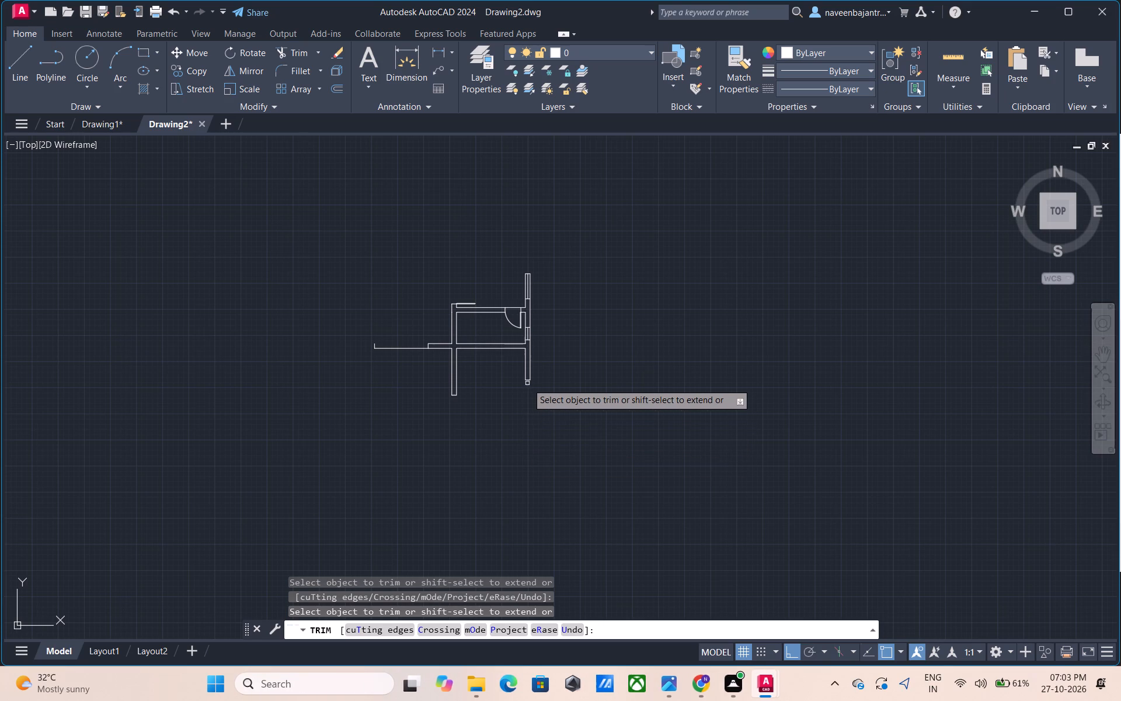
Trim away the middle room's remaining right wall lines and end cap, plus both partition lines separating it from the small room above.
click(528, 381)
click(531, 376)
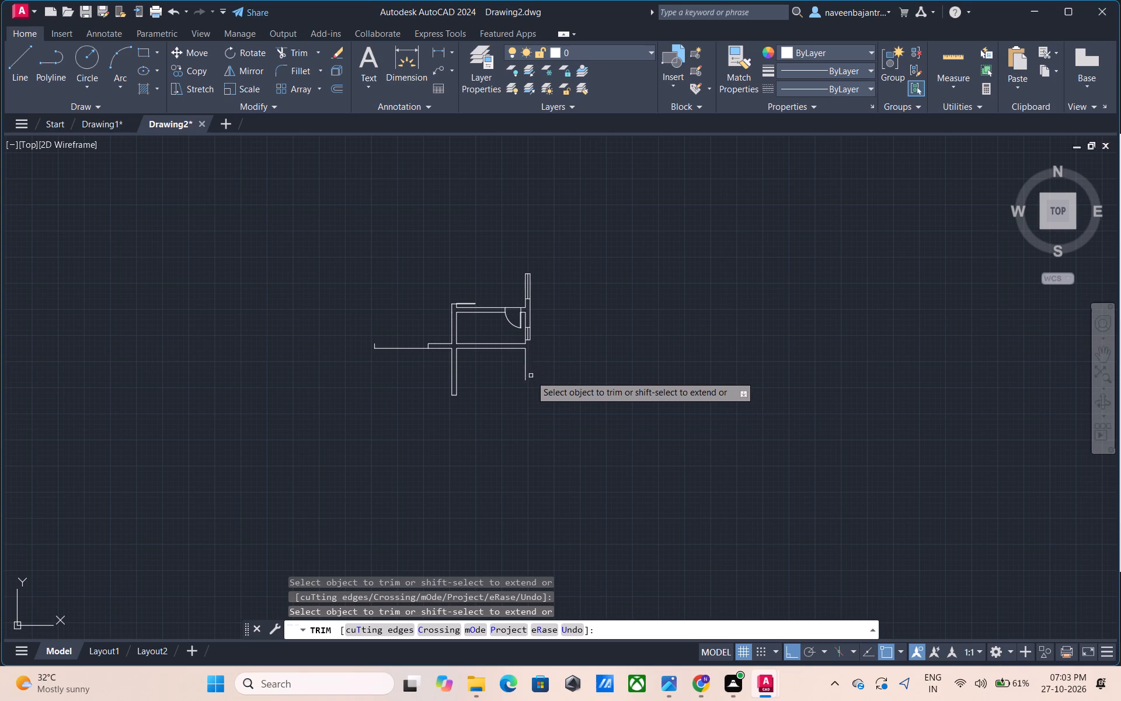
click(525, 373)
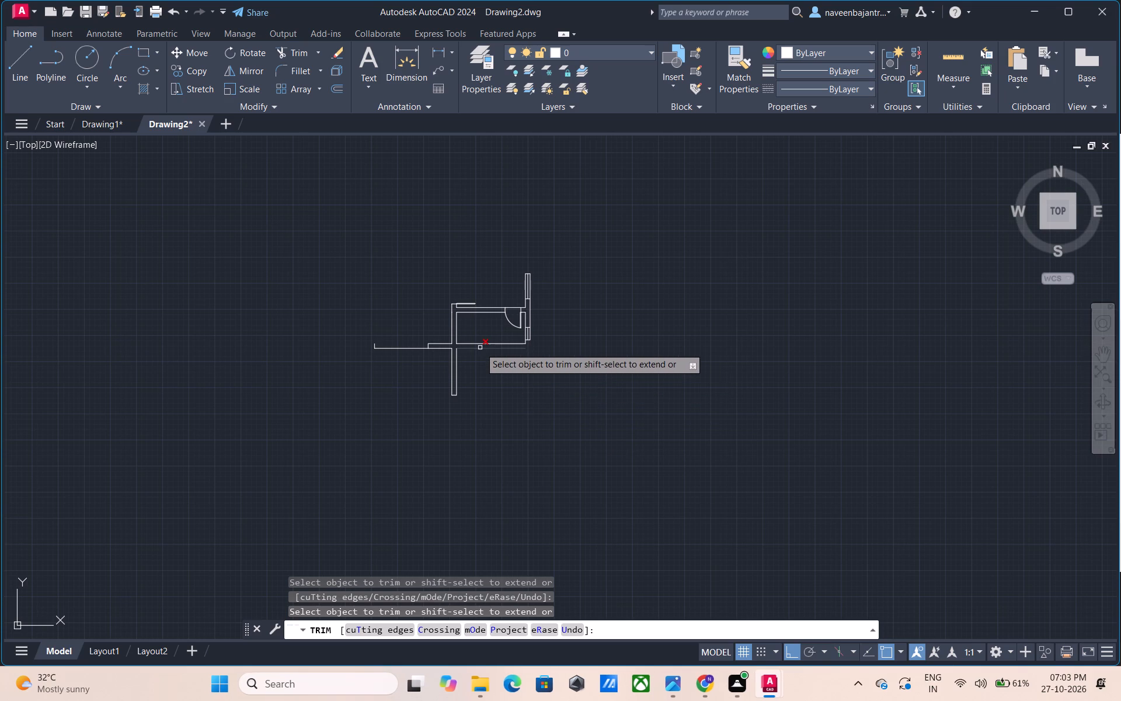
click(480, 348)
click(486, 345)
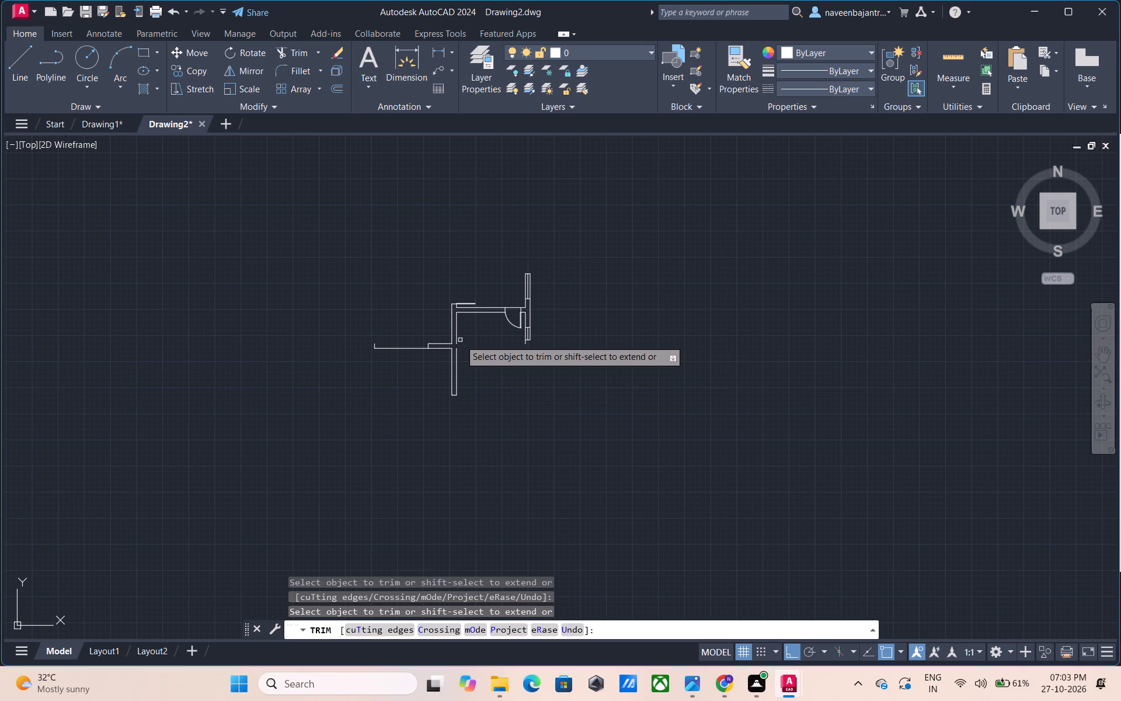
Trim away the upper small room's left wall lines and the short upper horizontal wall line extending outward from their base.
click(456, 338)
click(451, 335)
click(440, 342)
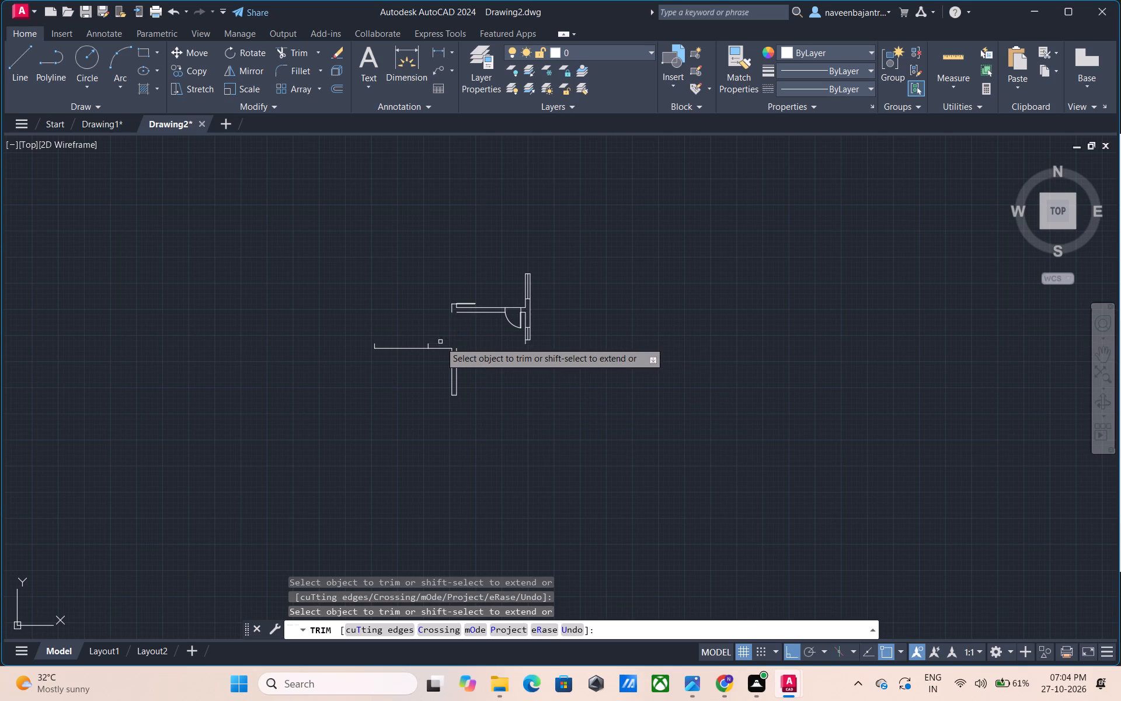
Trim away the lower-left horizontal wall line with its end ticks, plus the vertical wall pair and end cap beside it.
click(442, 349)
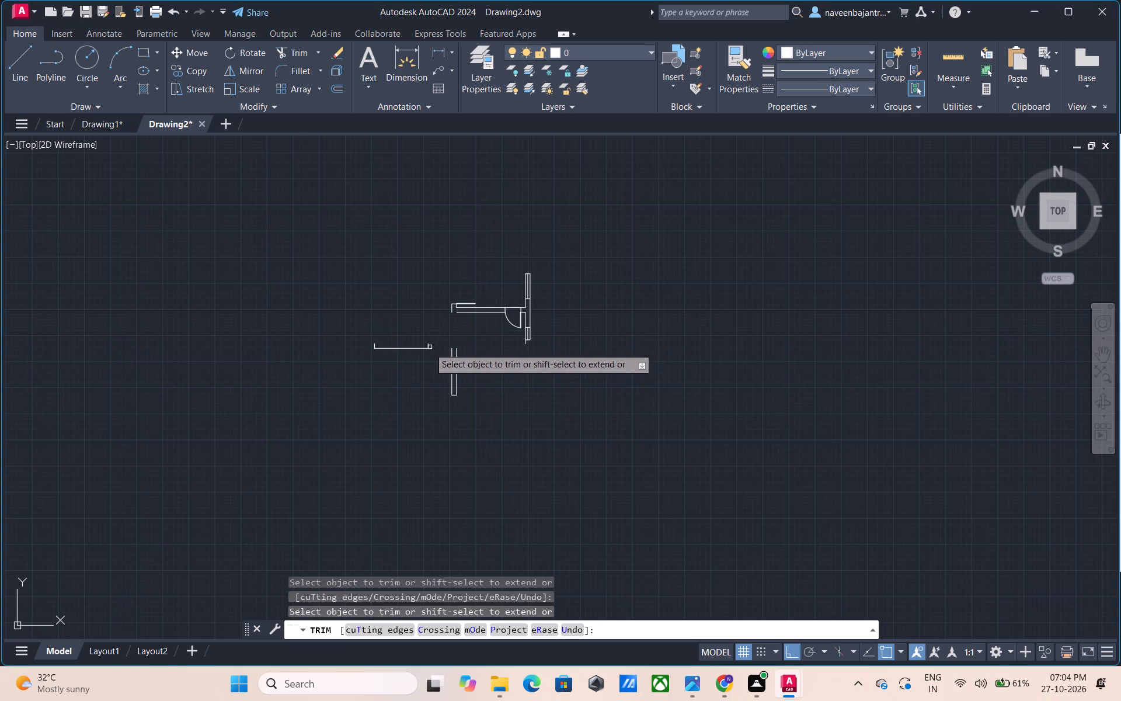
click(422, 349)
click(376, 346)
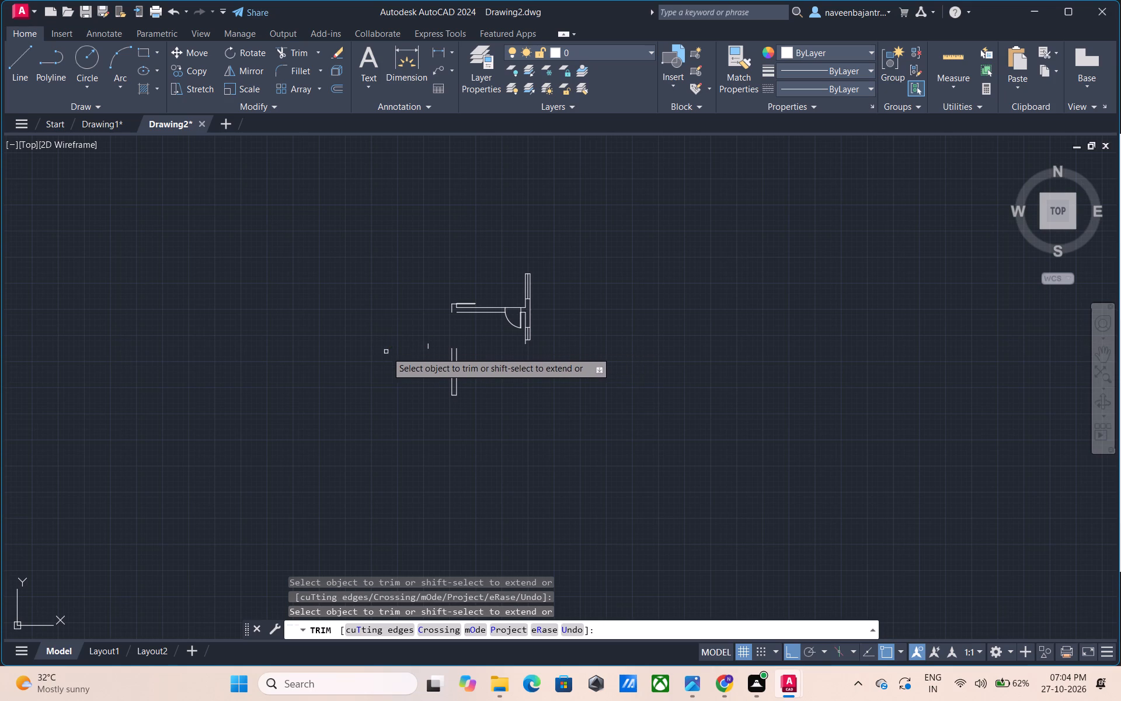
click(427, 347)
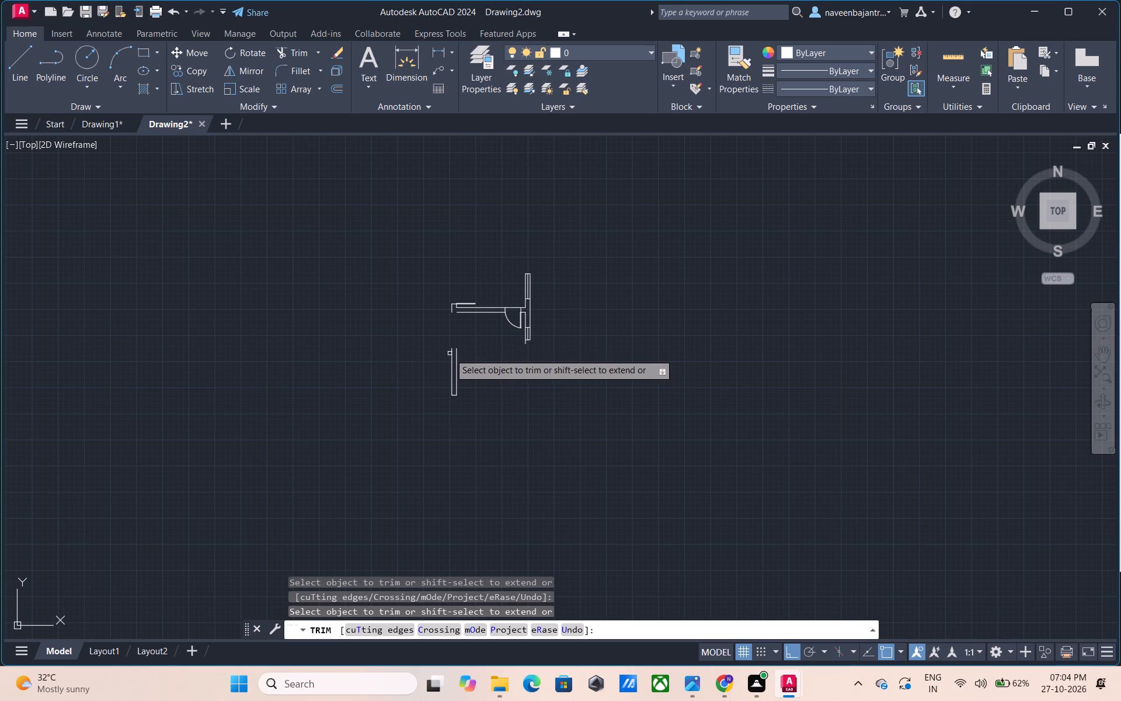
click(450, 353)
click(458, 359)
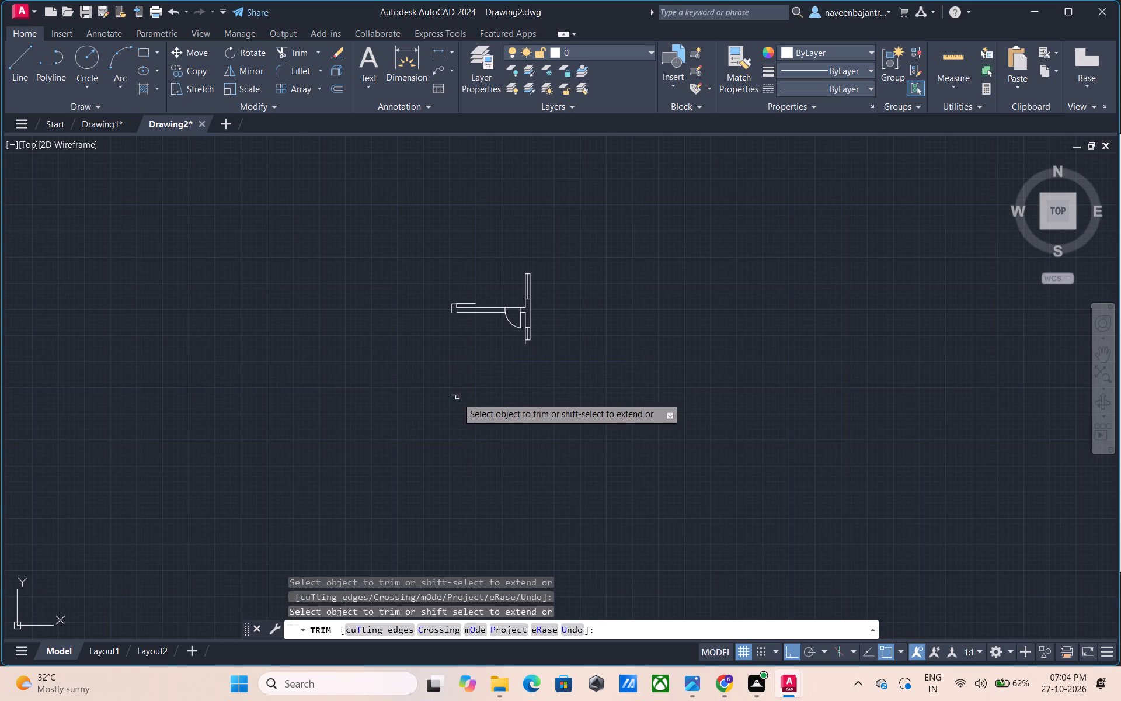
click(455, 395)
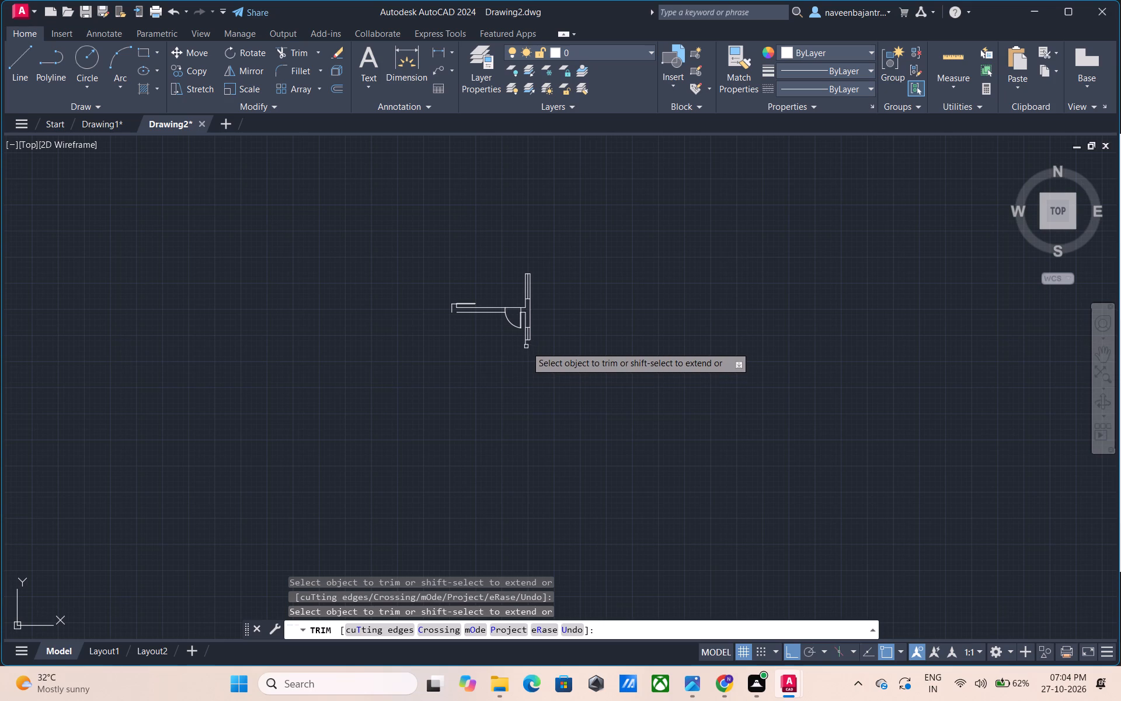
Trim away the stub below the right vertical wall, the door swing arc, and the horizontal wall lines and end pieces left of the door.
click(526, 343)
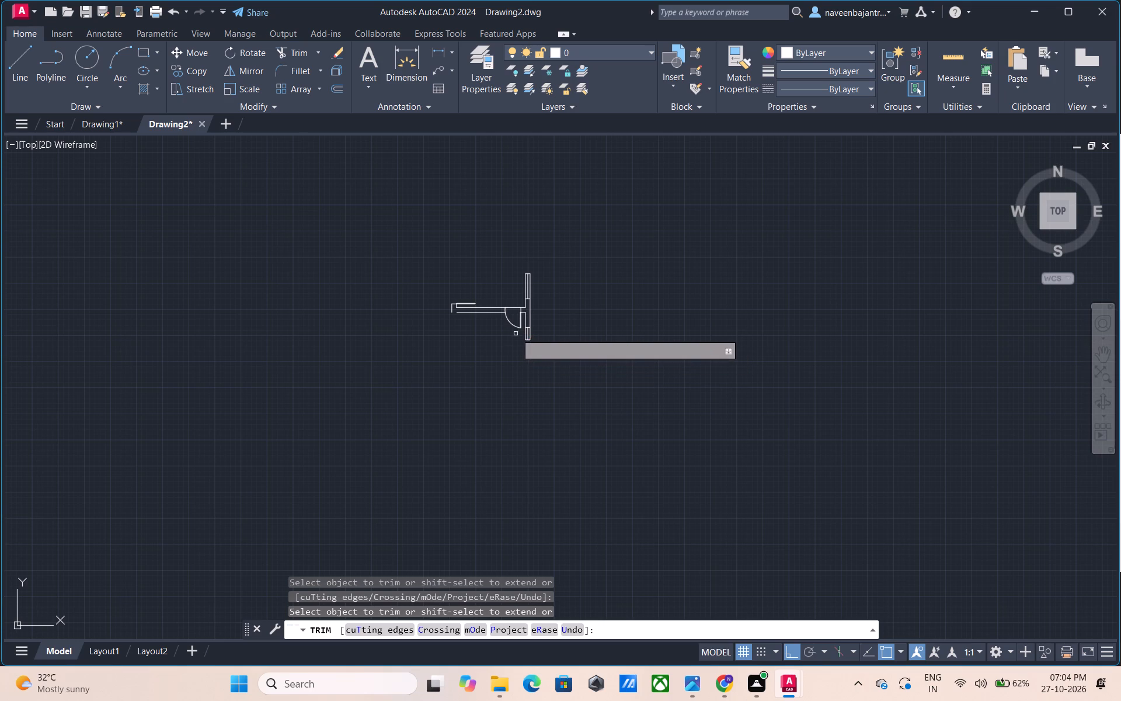
click(509, 324)
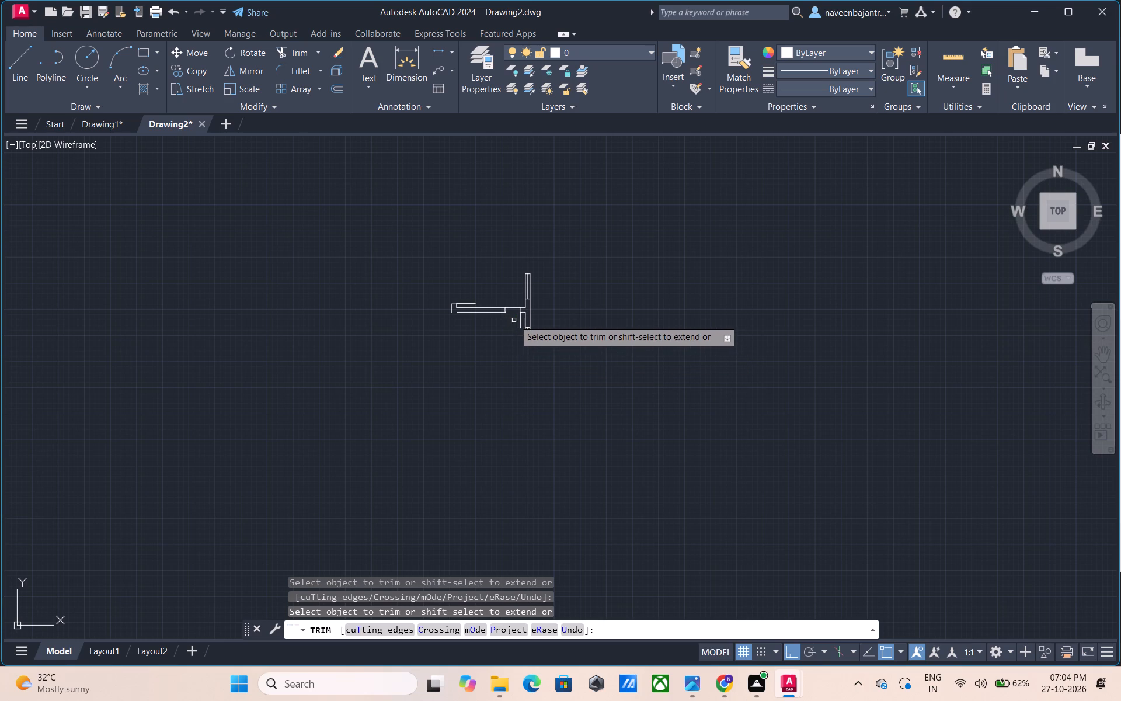
click(511, 308)
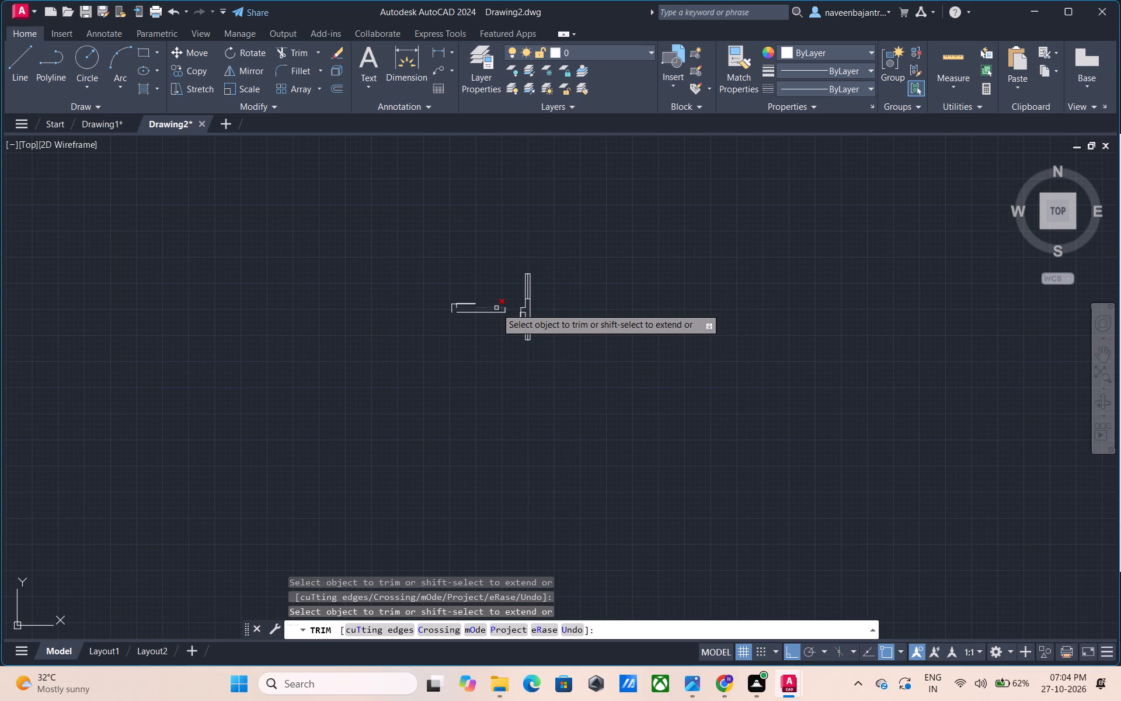
click(496, 308)
click(474, 303)
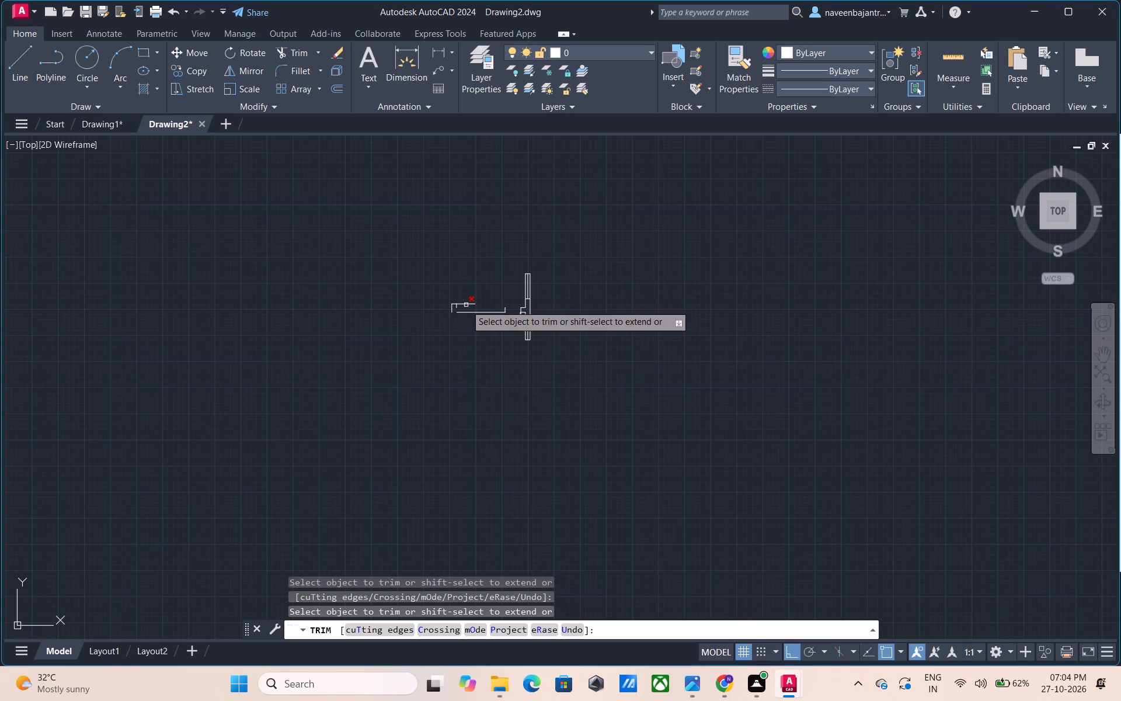
click(465, 305)
click(471, 304)
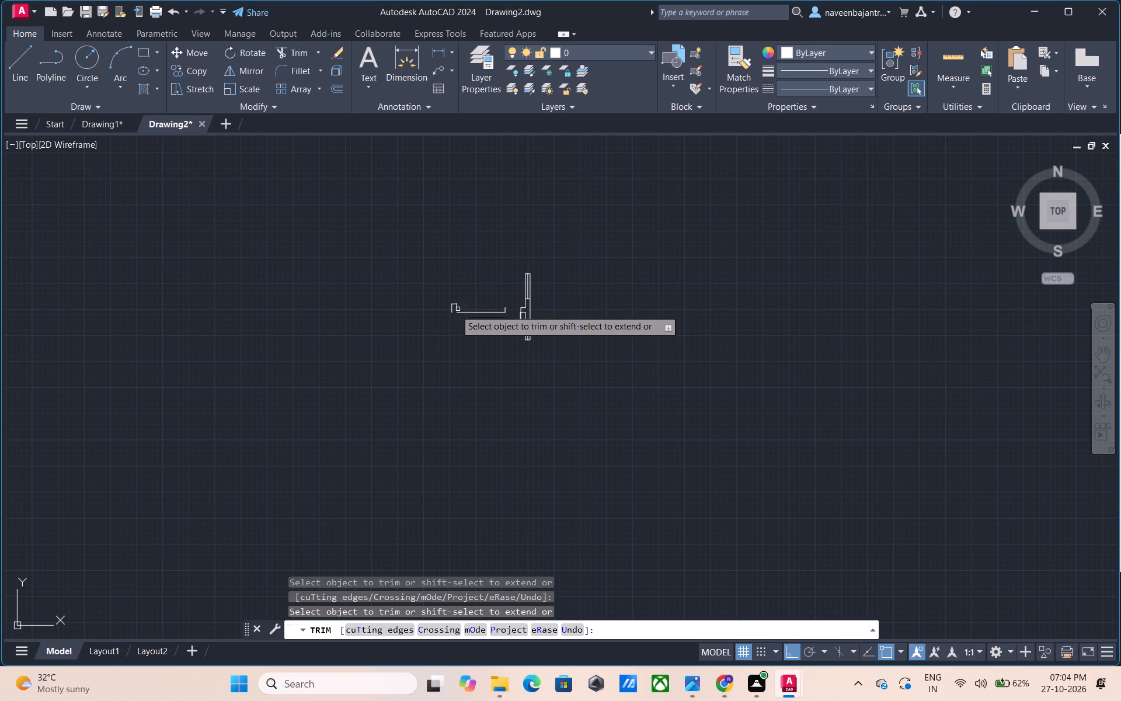
click(450, 309)
click(455, 309)
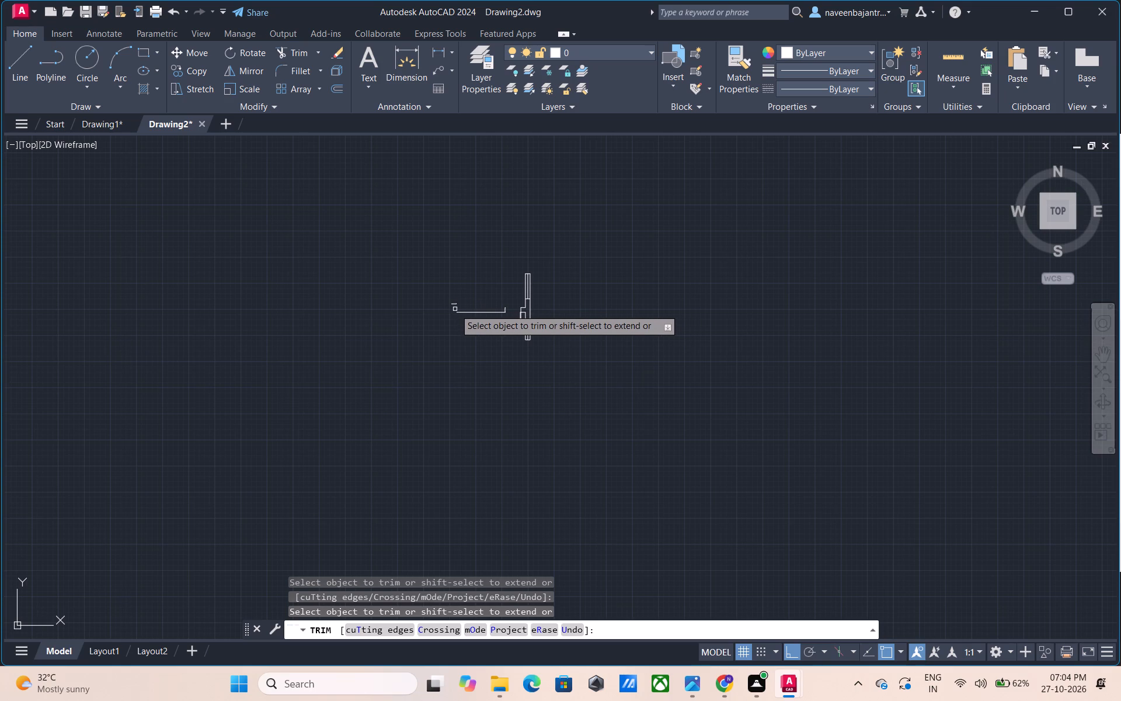
click(451, 306)
click(457, 306)
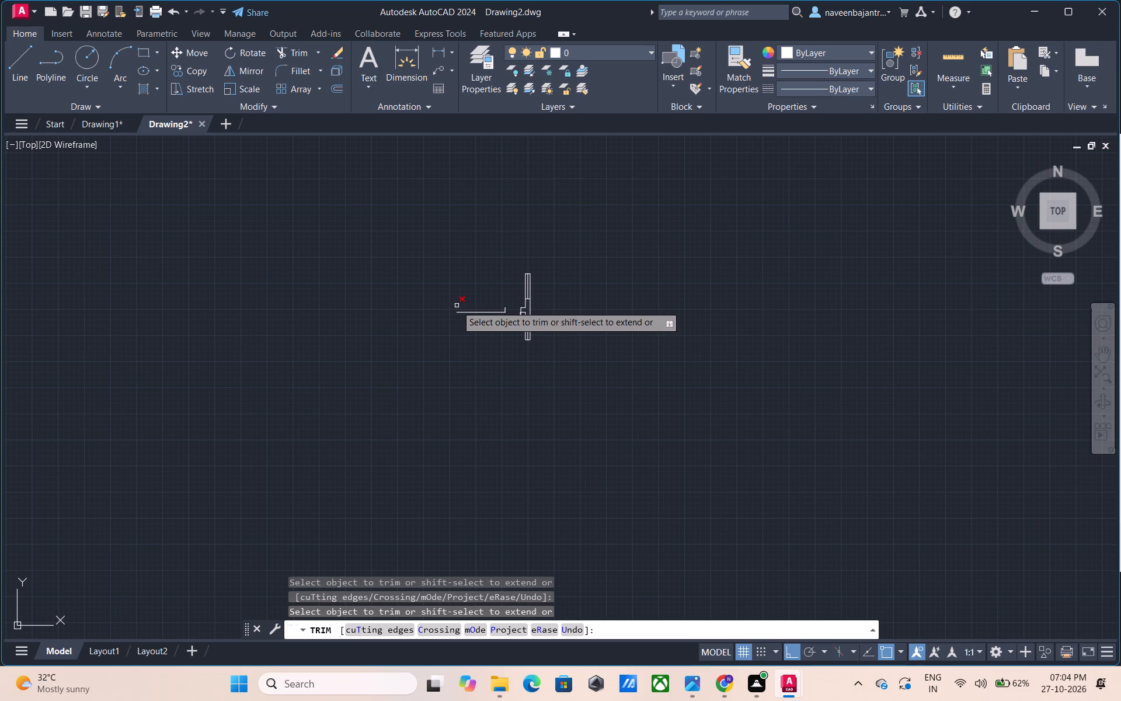
click(468, 311)
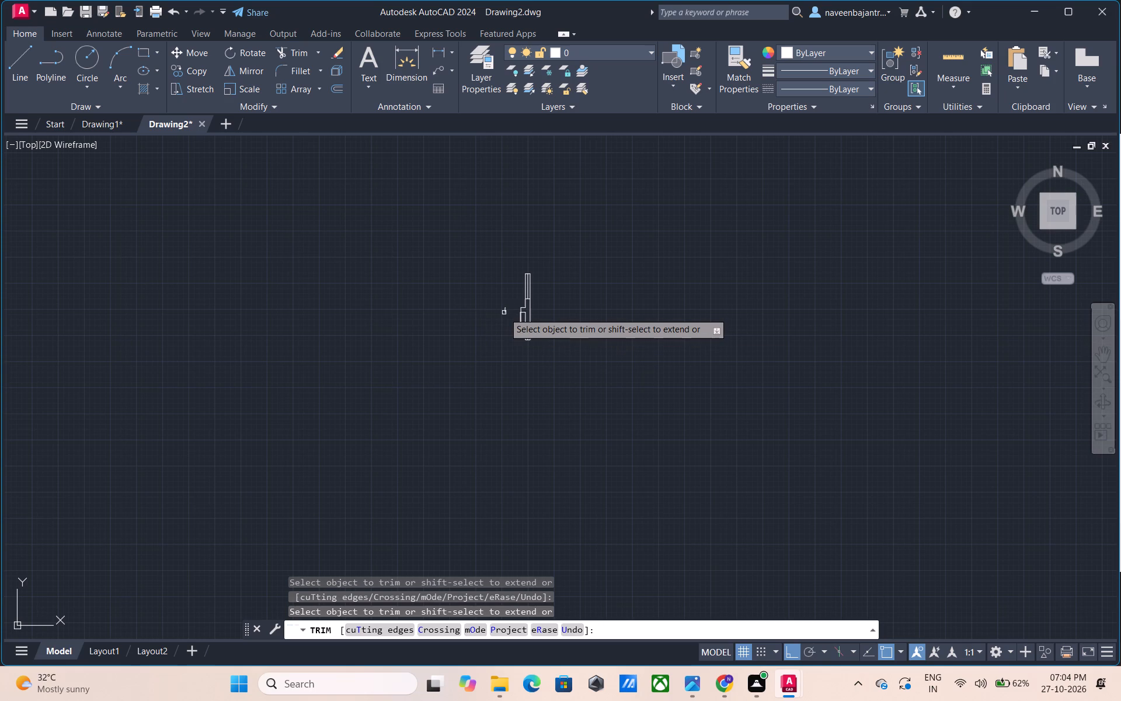
click(504, 313)
Trim away the upper window's vertical lines and both end caps on the right vertical wall.
click(530, 286)
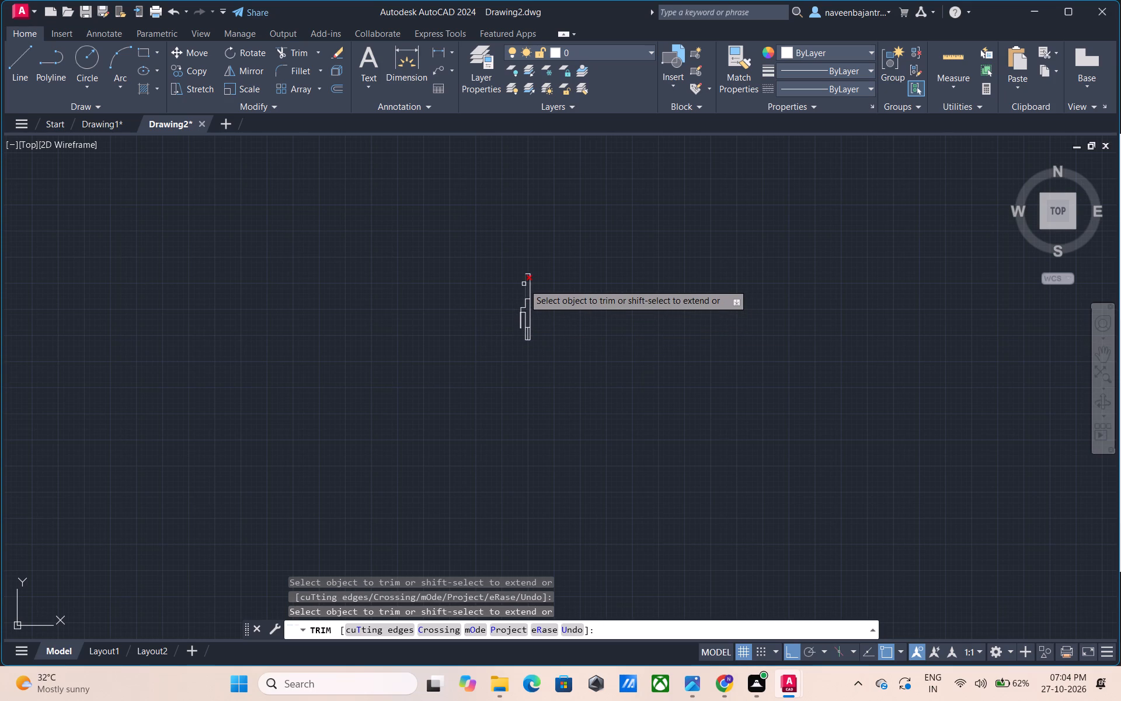
click(524, 284)
click(528, 284)
click(530, 275)
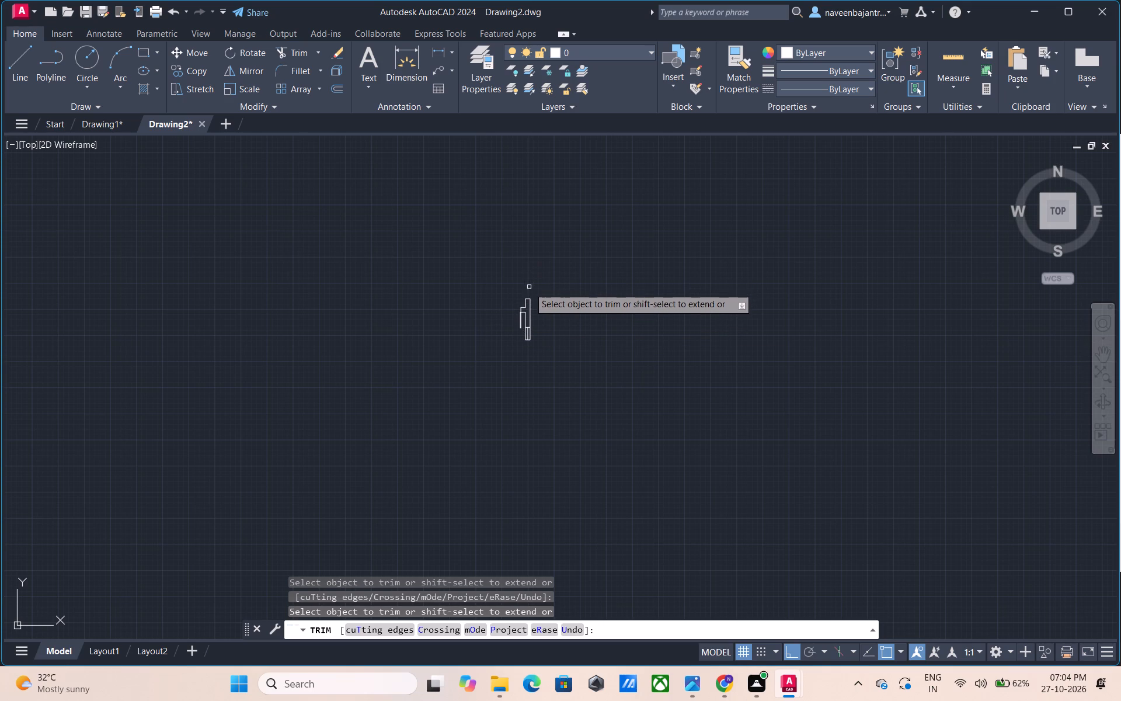
click(529, 297)
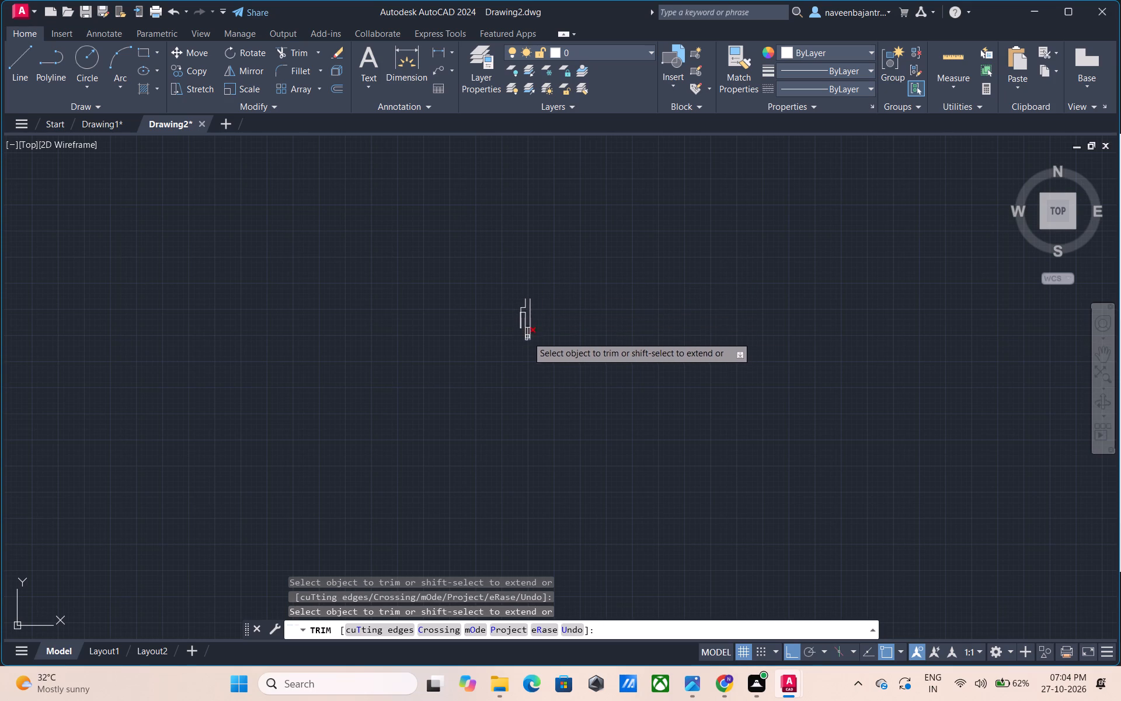
Trim away the wall lines between the two right-hand windows, plus the adjoining door leaf and jamb pieces.
click(531, 314)
click(525, 315)
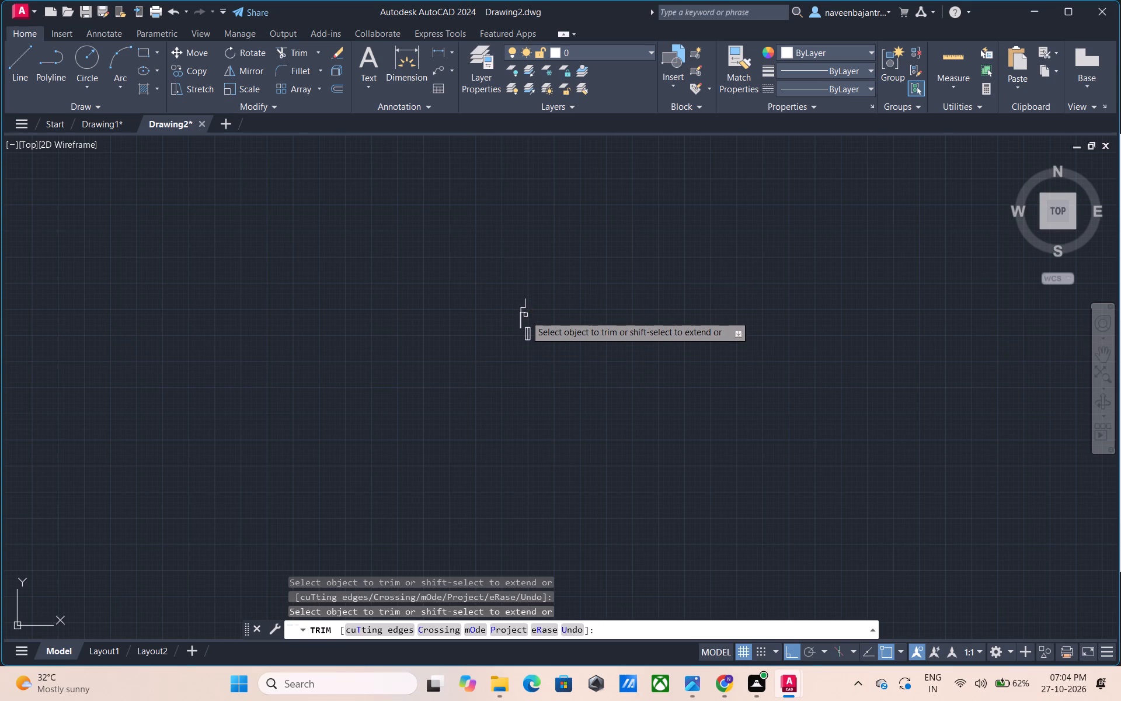
click(523, 319)
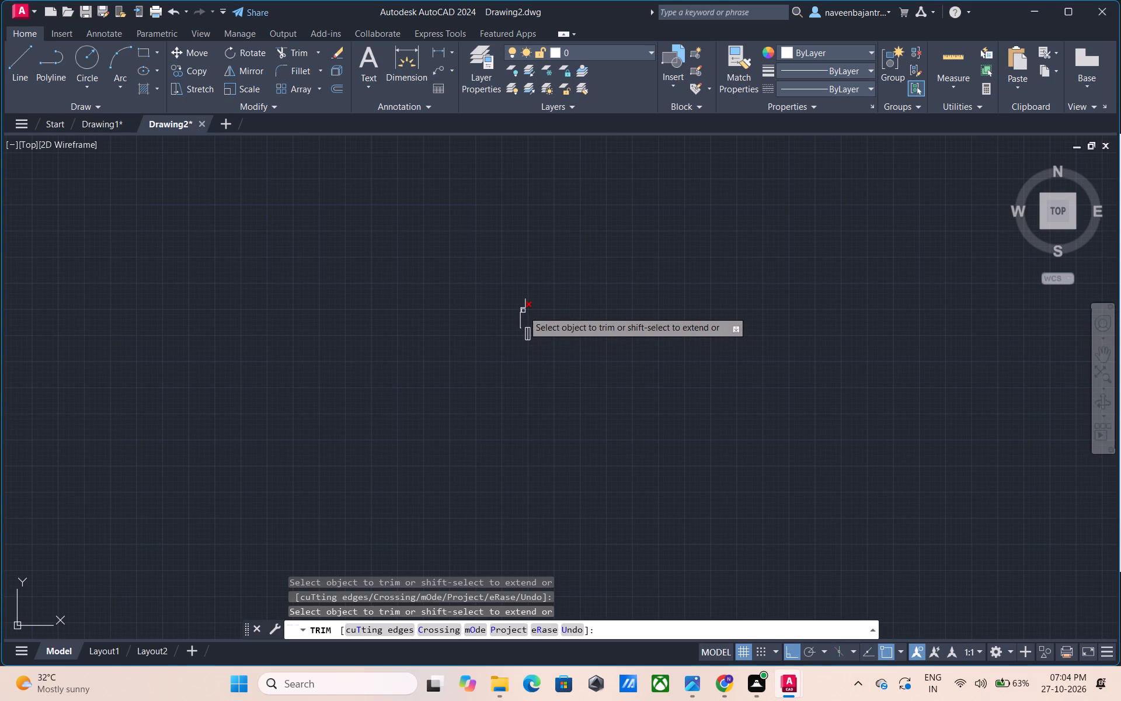
click(523, 310)
click(520, 307)
click(527, 306)
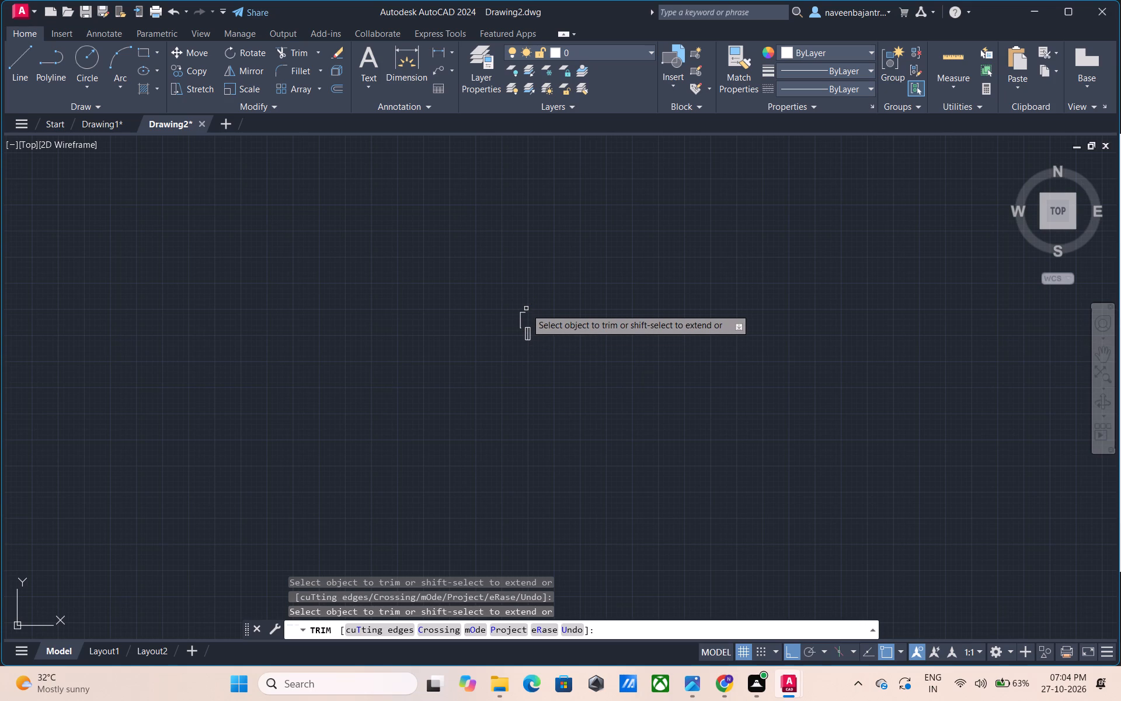
click(525, 310)
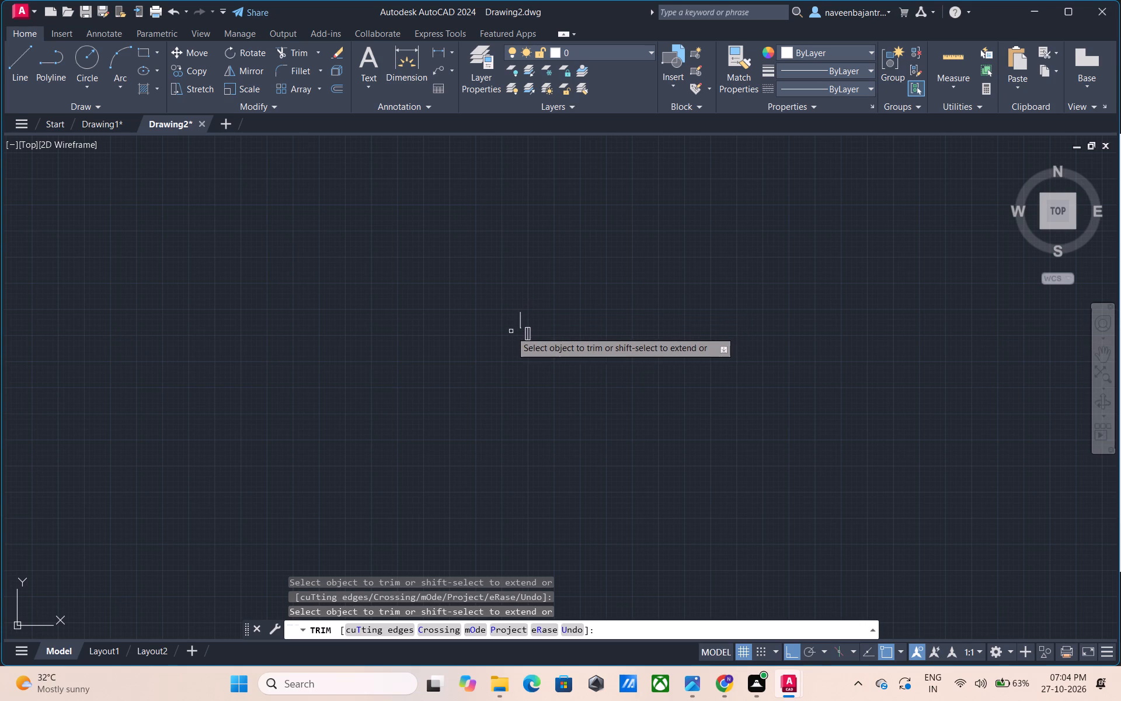
click(520, 317)
Trim away the lower right window's vertical lines with a fence, plus its end caps and the last door leaf fragment.
click(518, 330)
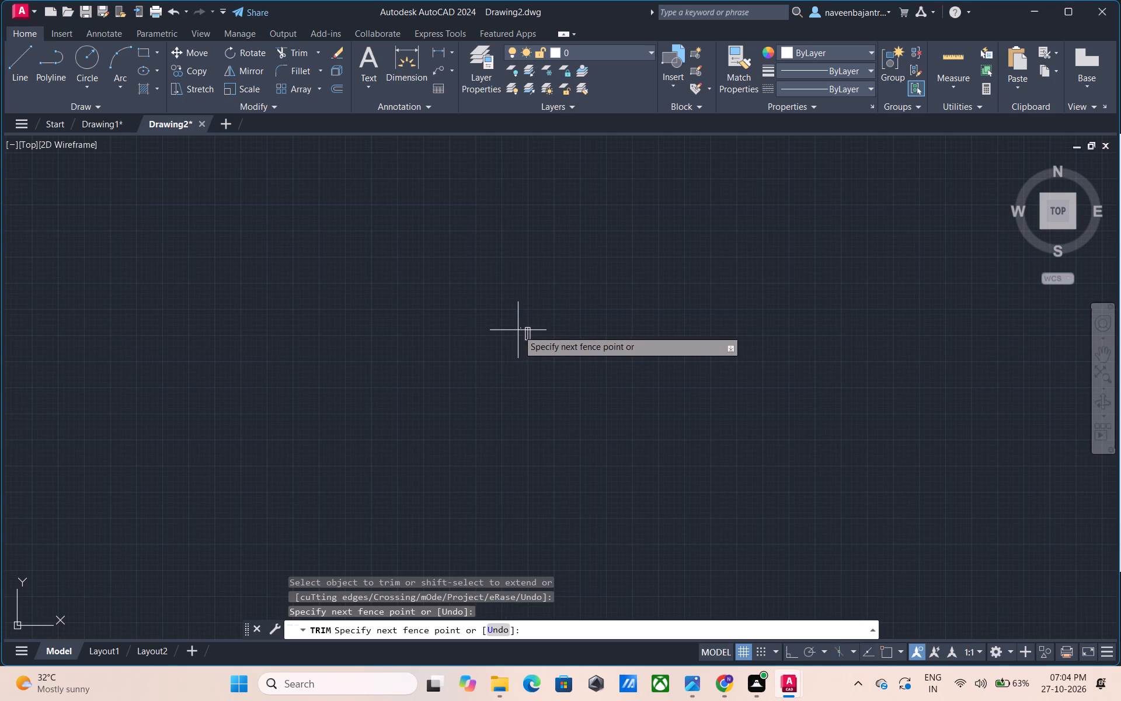
click(538, 333)
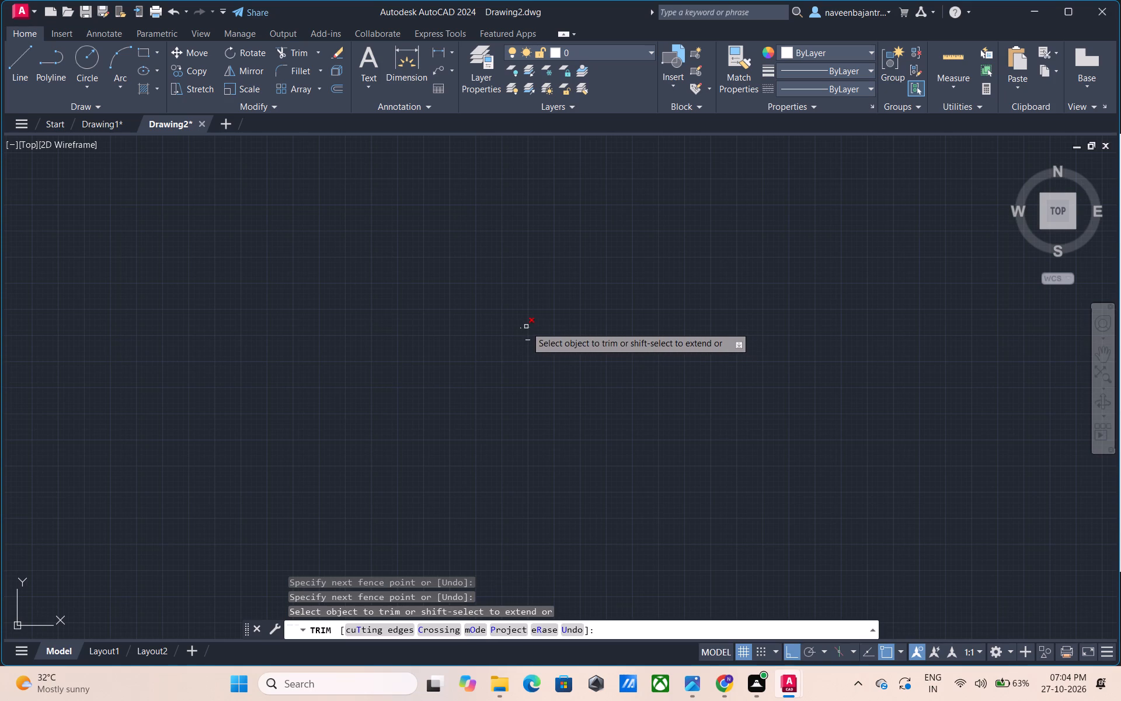
click(527, 328)
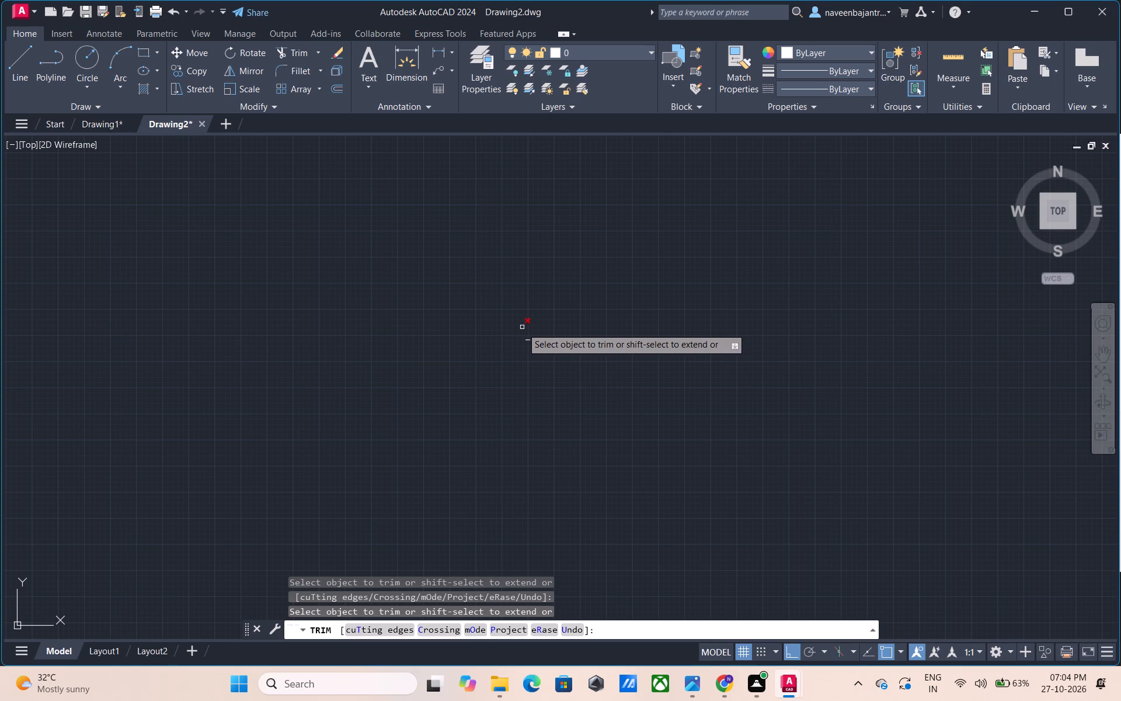
click(522, 328)
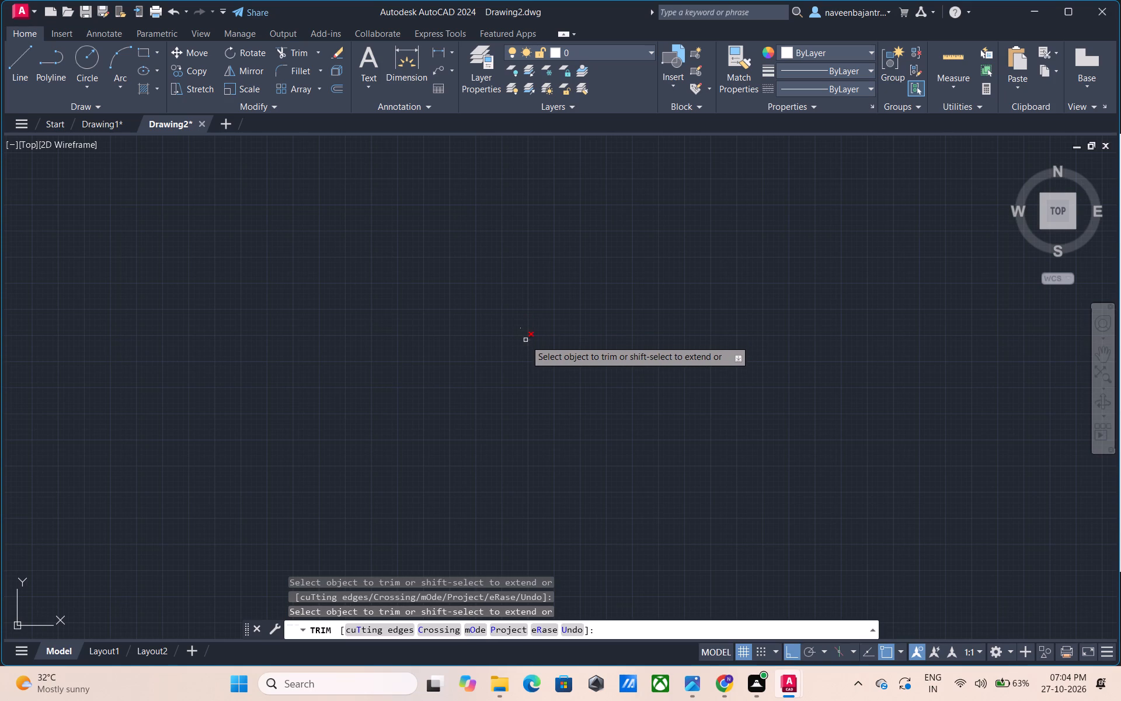
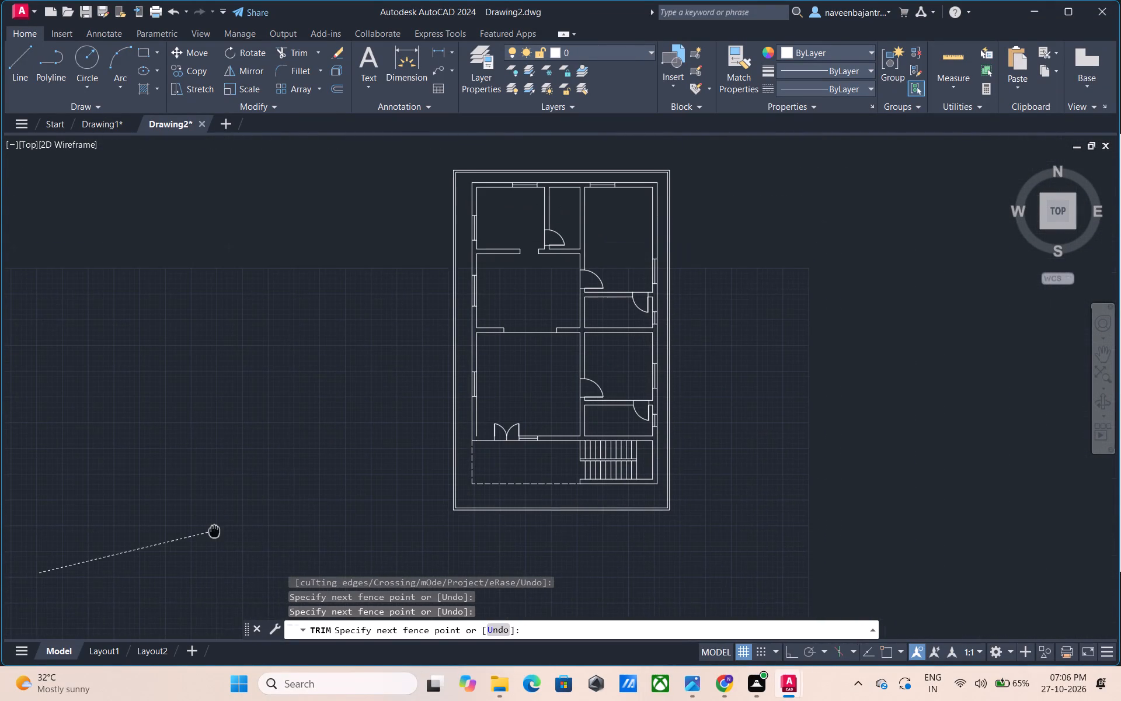
Trim away both lines of the double outer boundary rectangle on all four sides of the remaining floor plan.
middle_drag(214, 531, 215, 543)
click(357, 454)
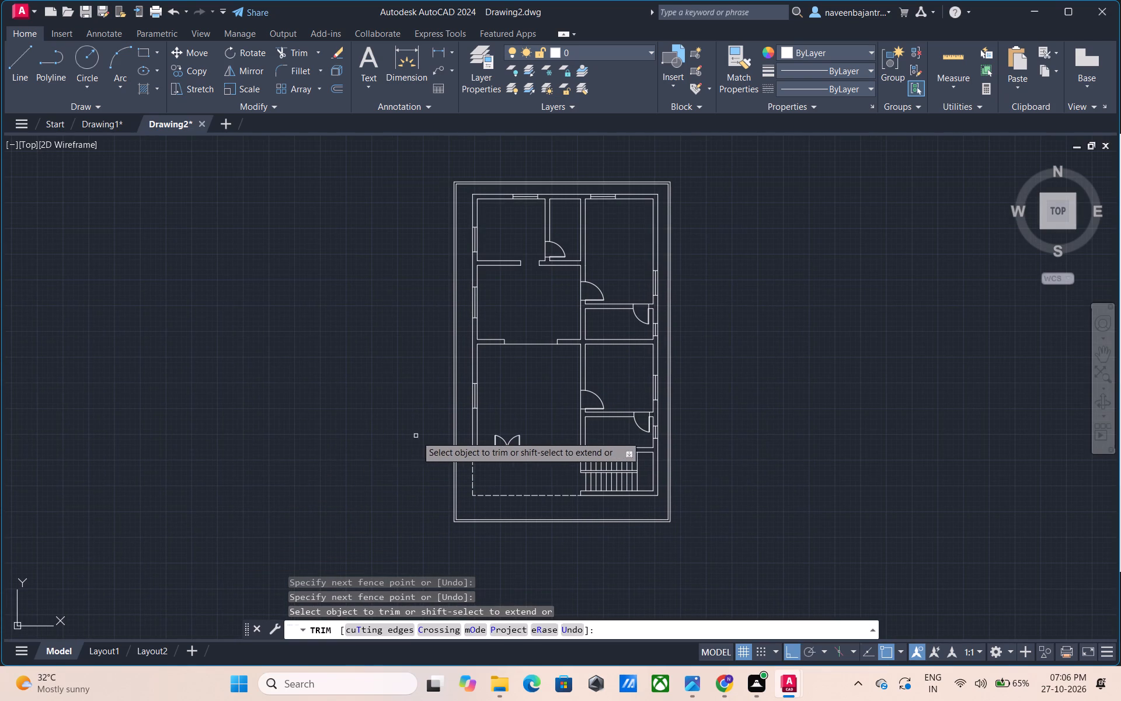
click(453, 429)
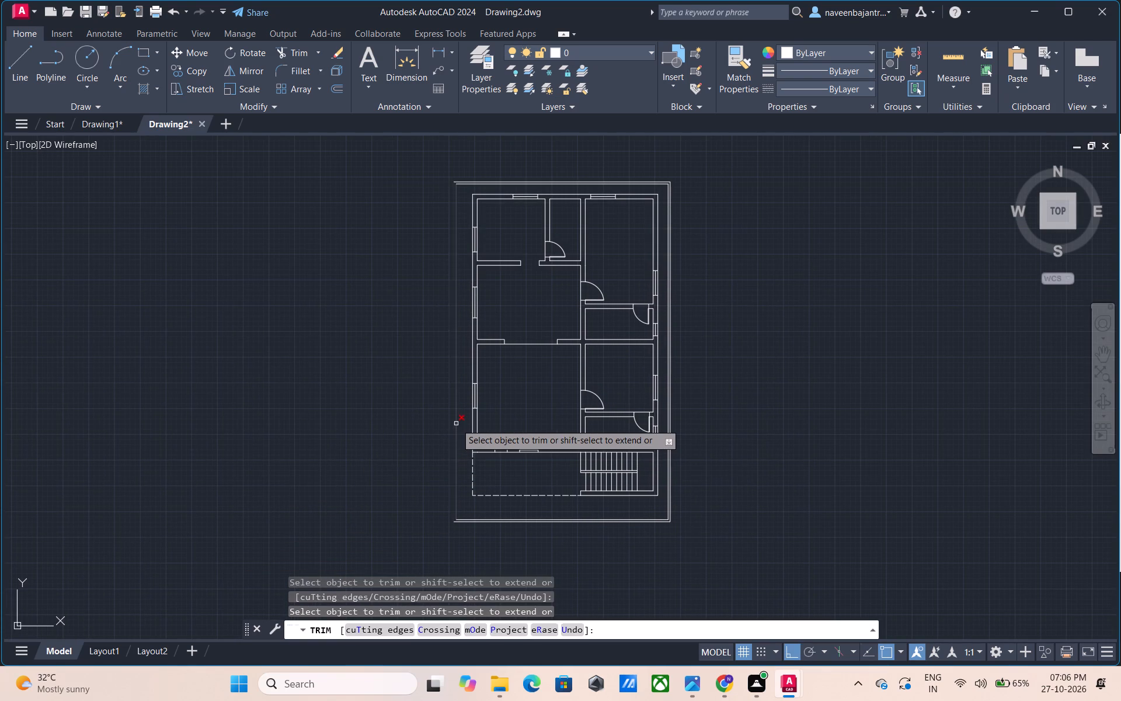
click(456, 424)
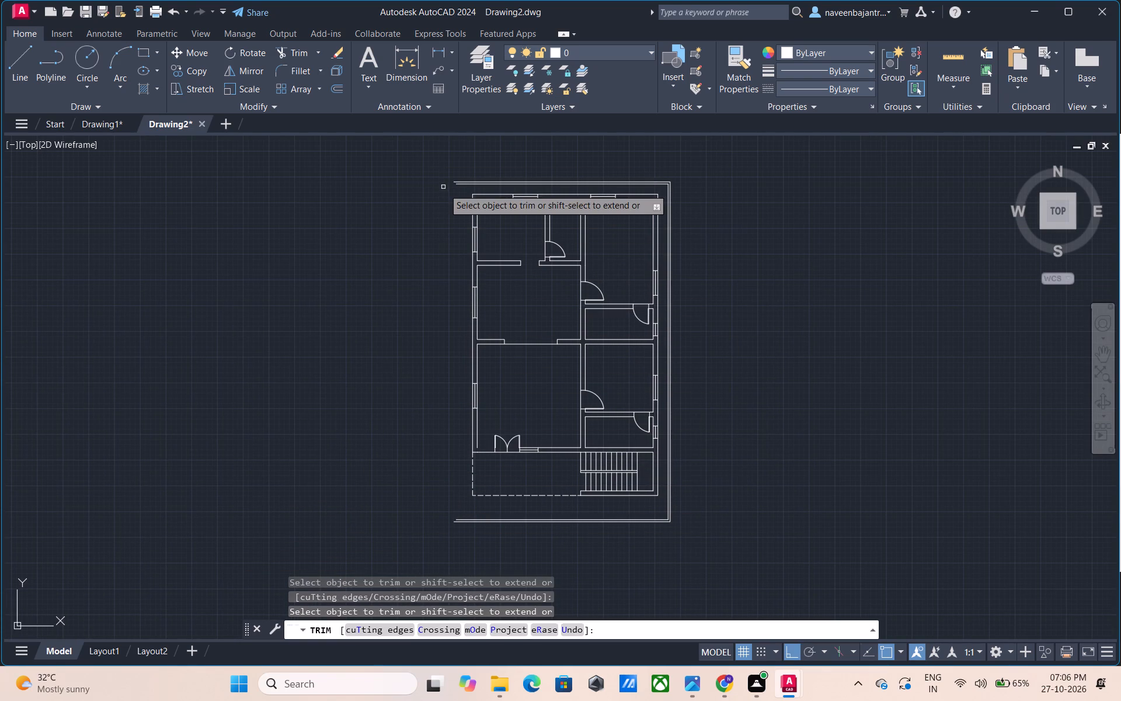
click(452, 182)
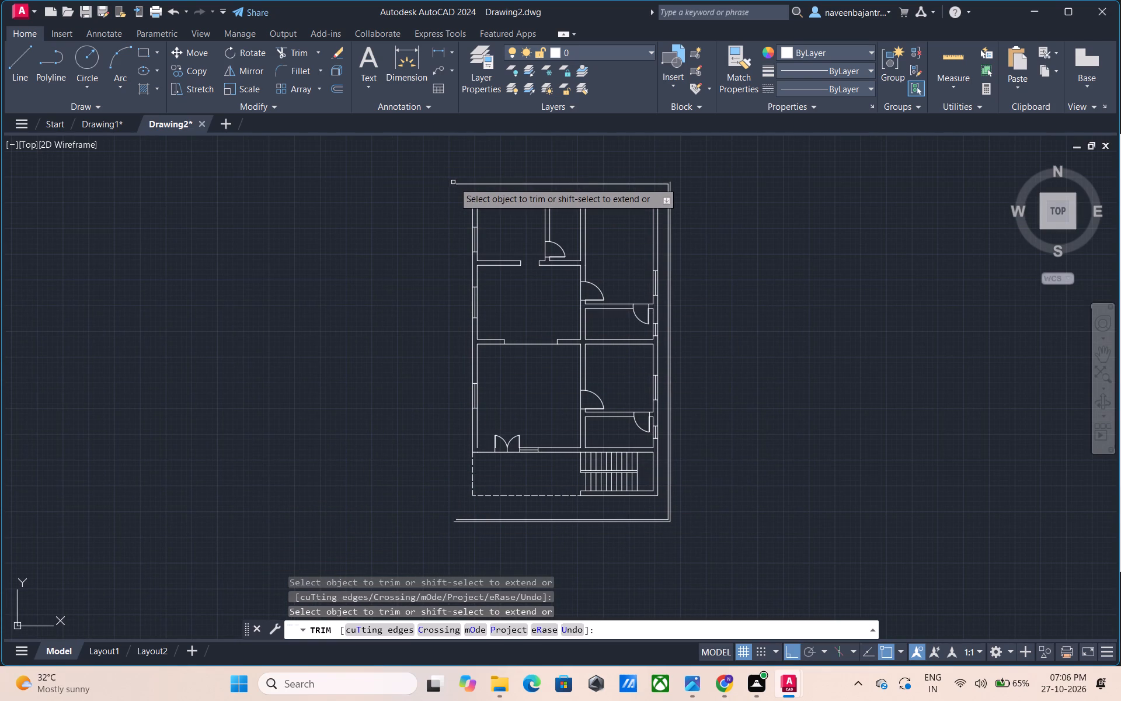
click(455, 183)
click(671, 220)
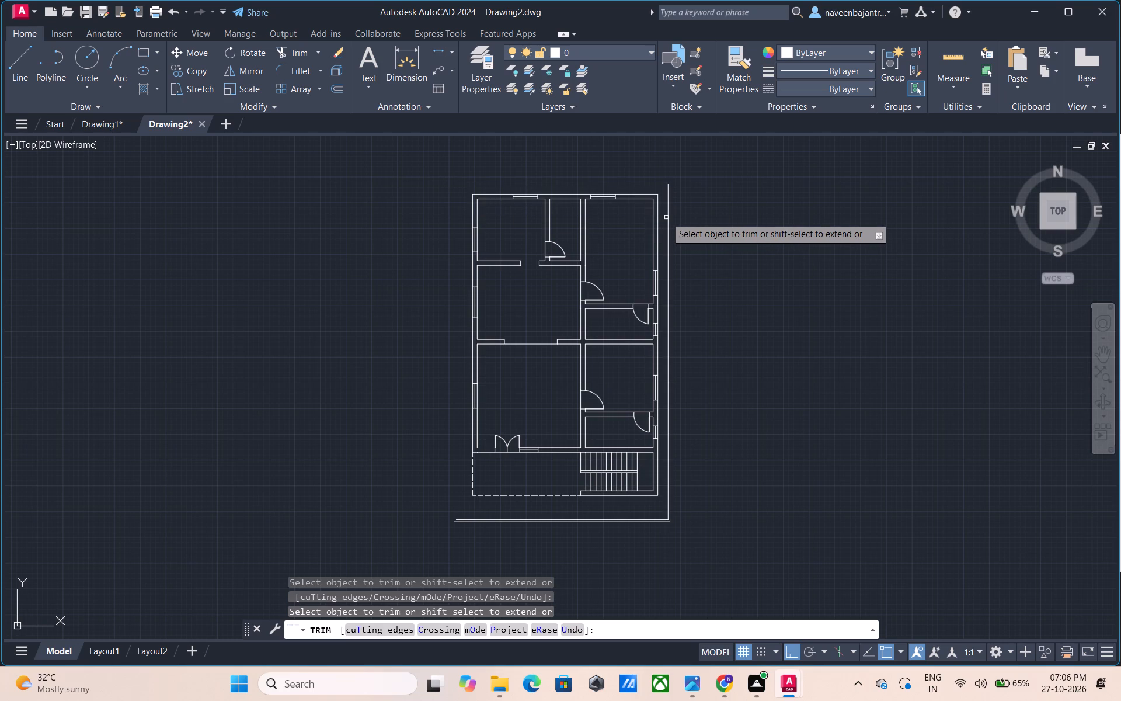
click(666, 217)
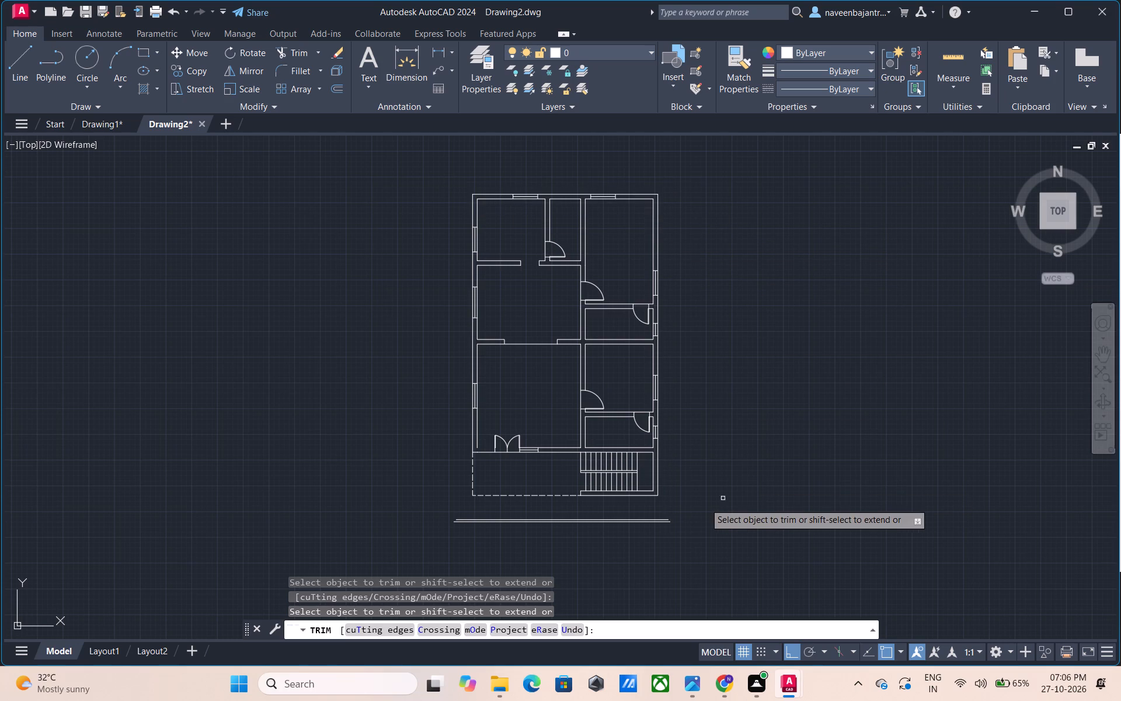
click(622, 523)
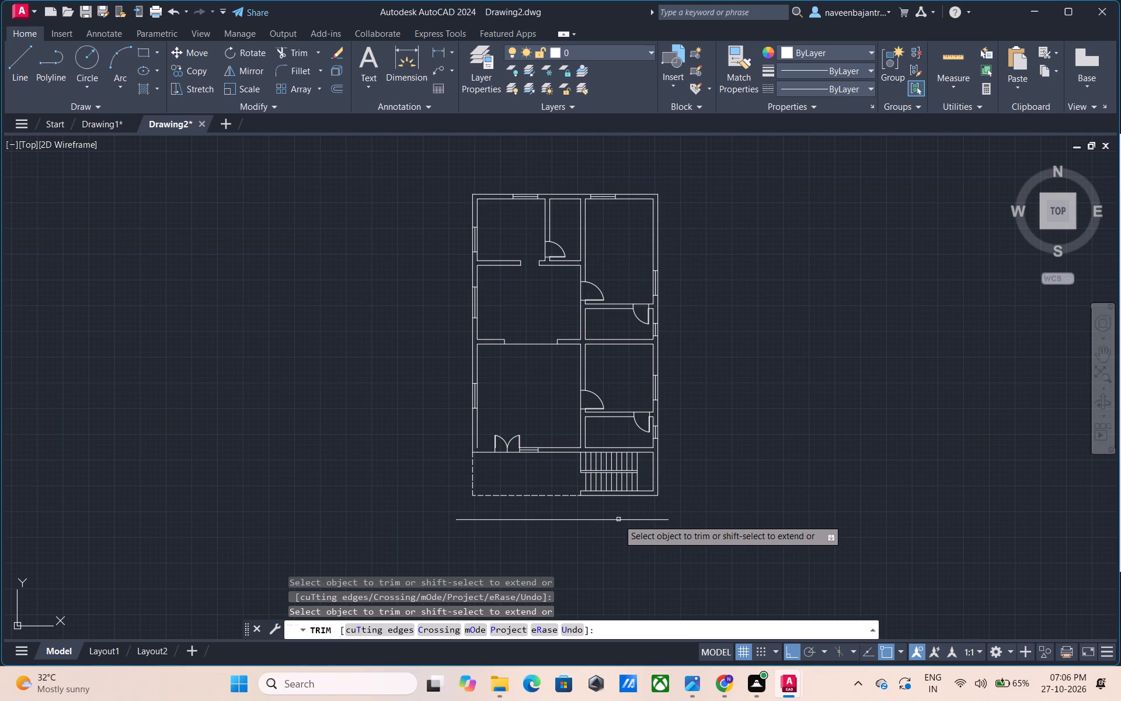
click(618, 519)
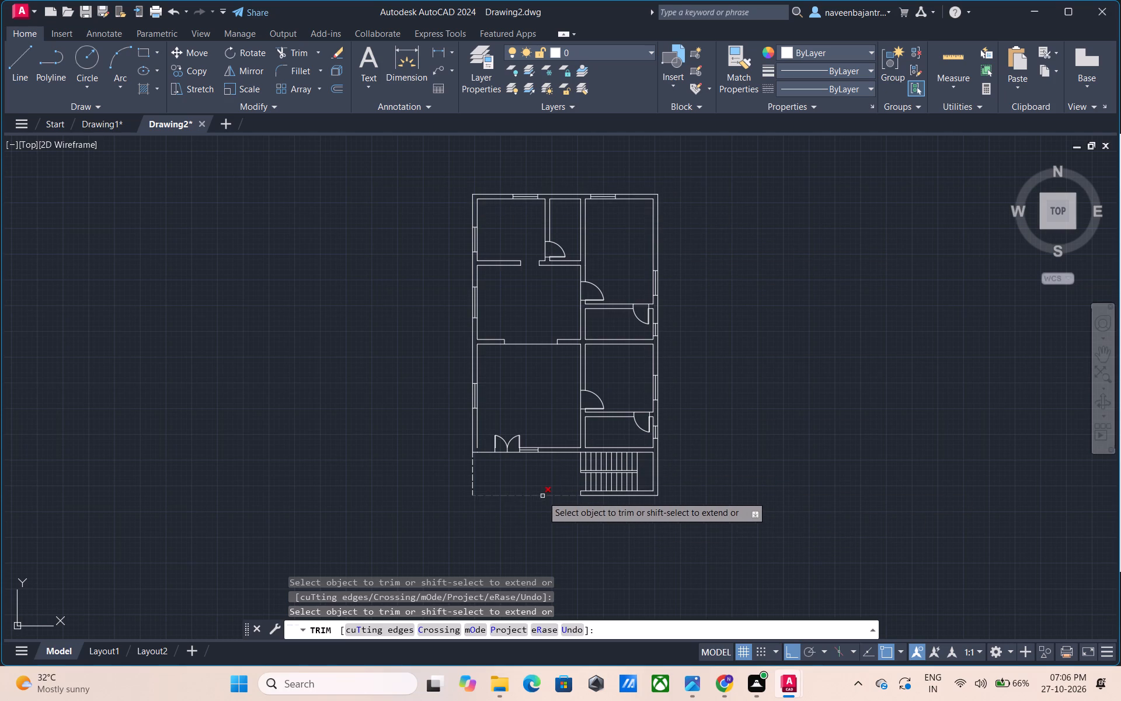
Trim away the dashed porch outline and the lower-left corner wall lines between the left wall's lowest window and the double door.
click(542, 496)
click(471, 464)
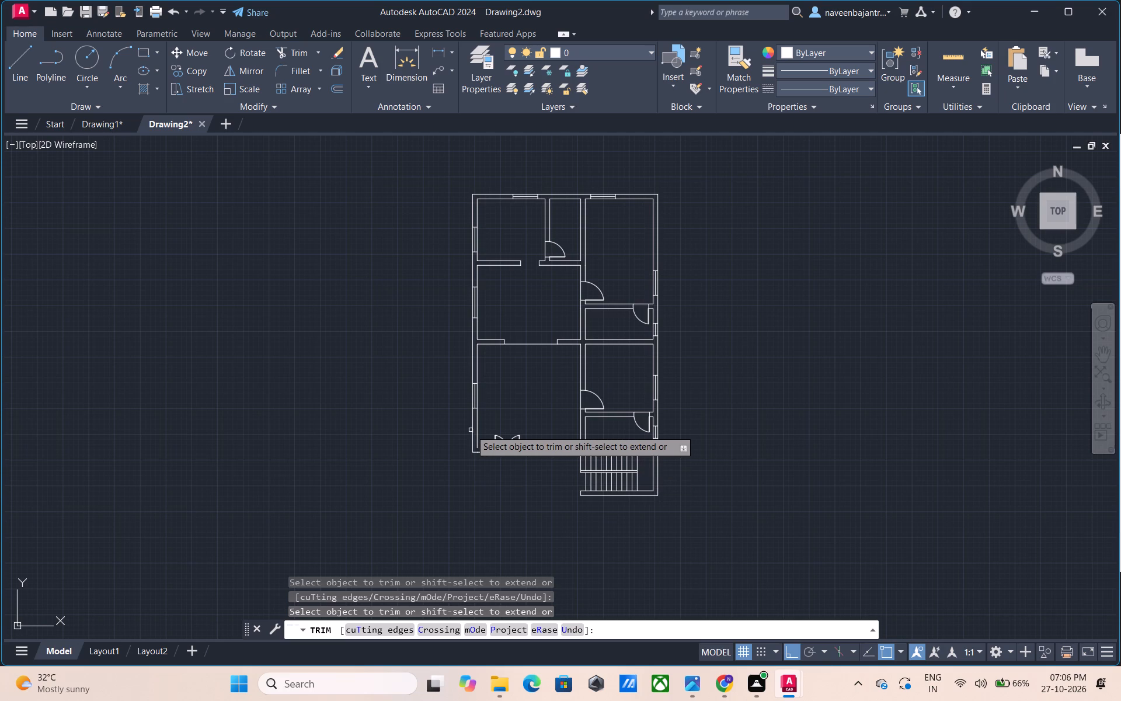
click(472, 431)
click(478, 428)
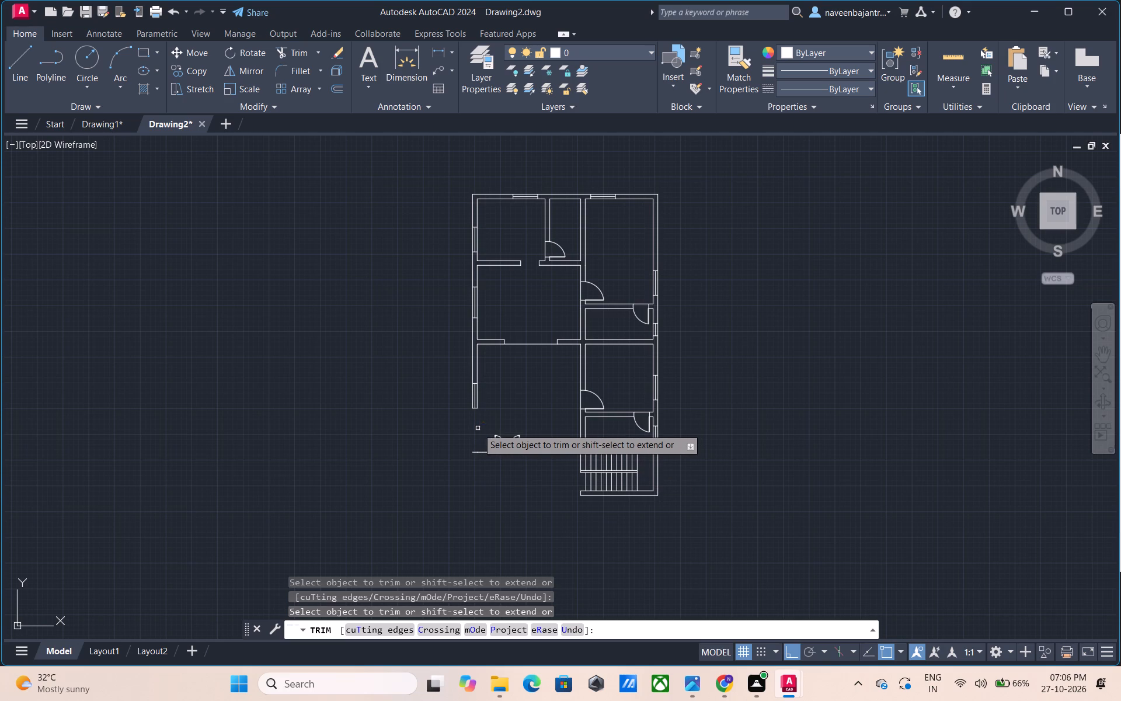
click(475, 453)
click(482, 453)
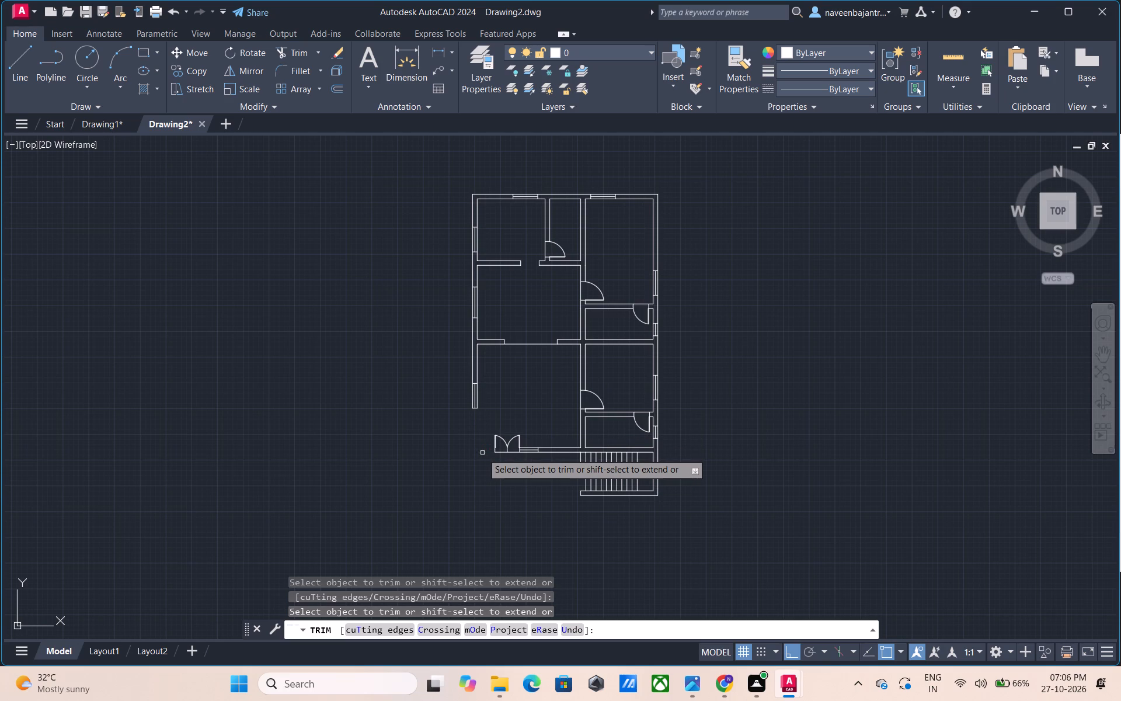
Trim away the double entrance door, including both swing arcs, both door leaves, the left jamb and the threshold line.
click(496, 449)
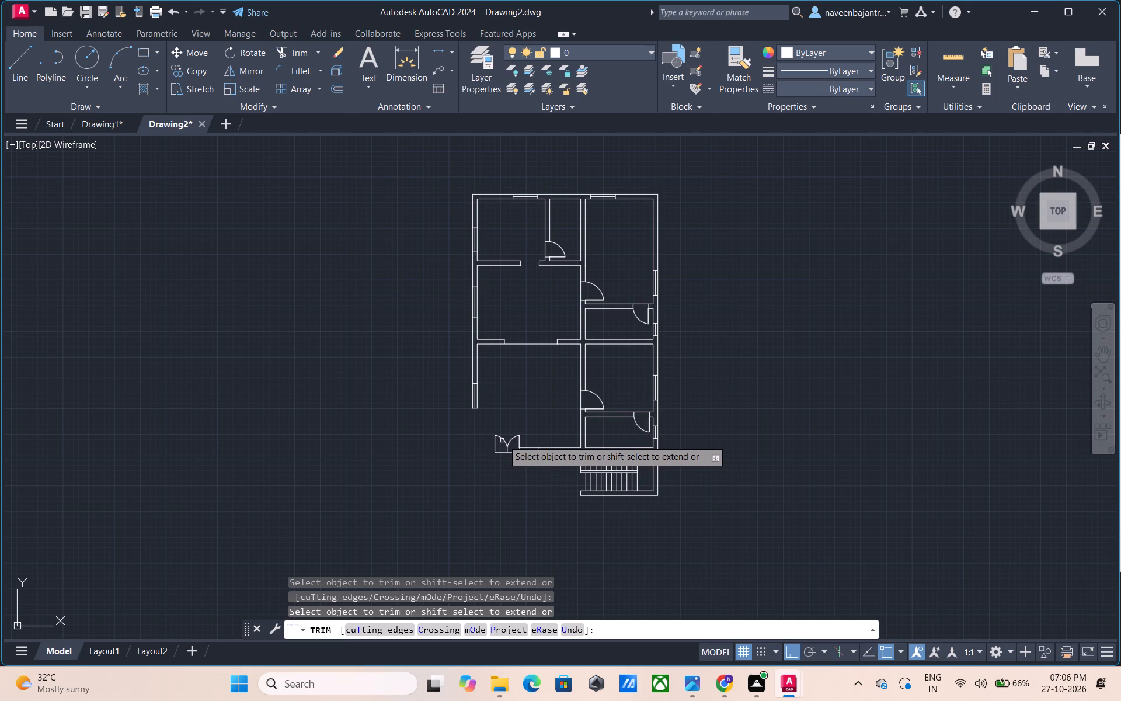
click(503, 440)
click(496, 445)
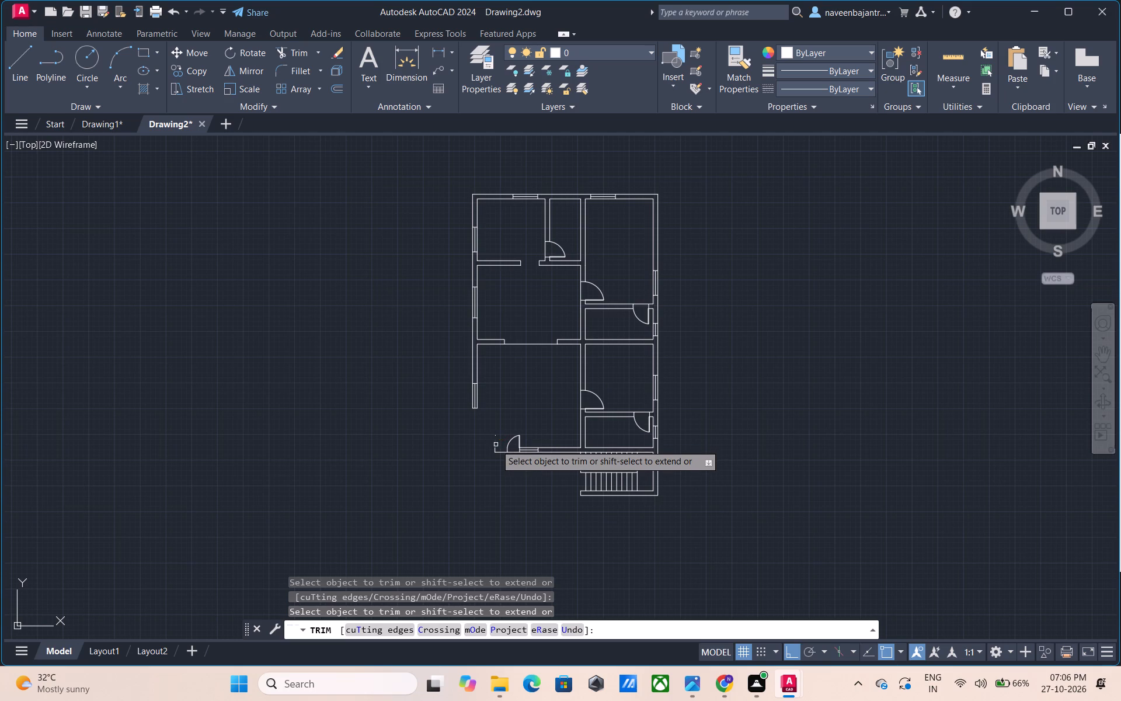
click(493, 436)
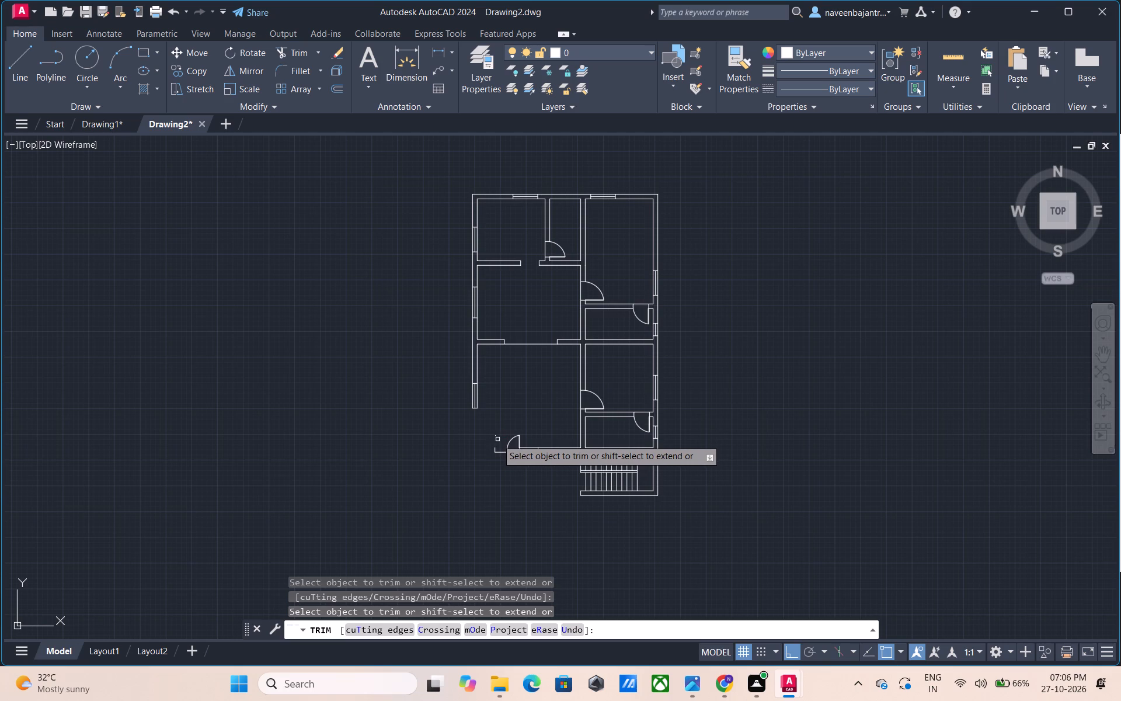
click(494, 436)
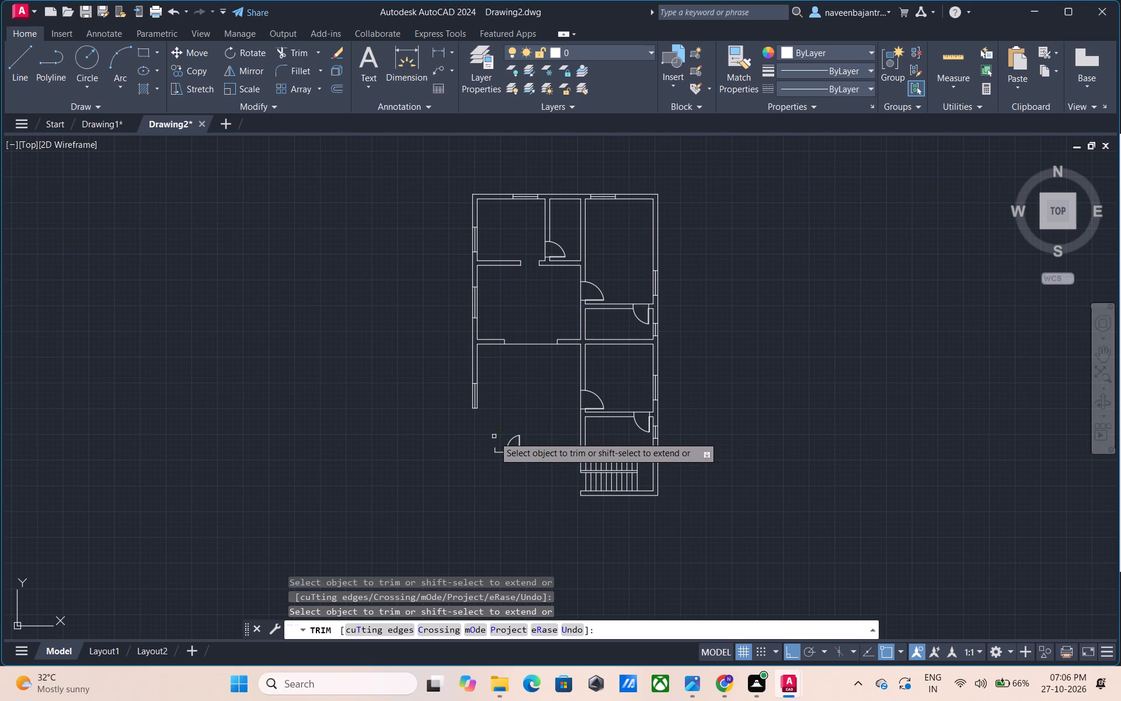
click(496, 451)
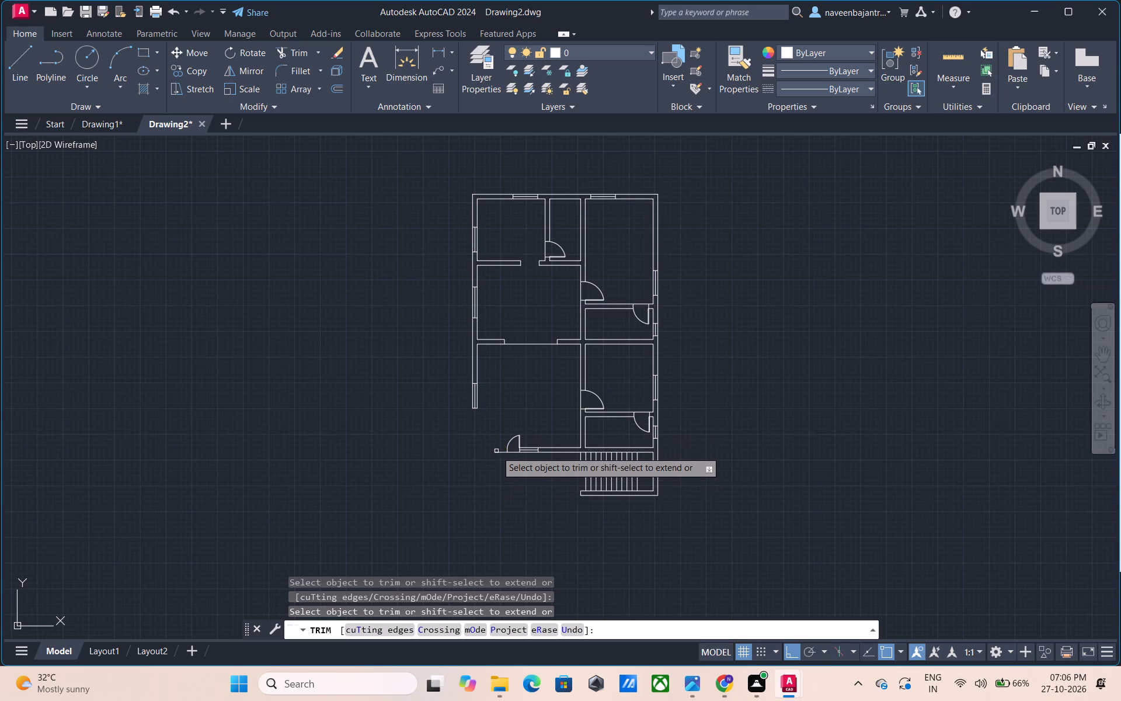
click(498, 453)
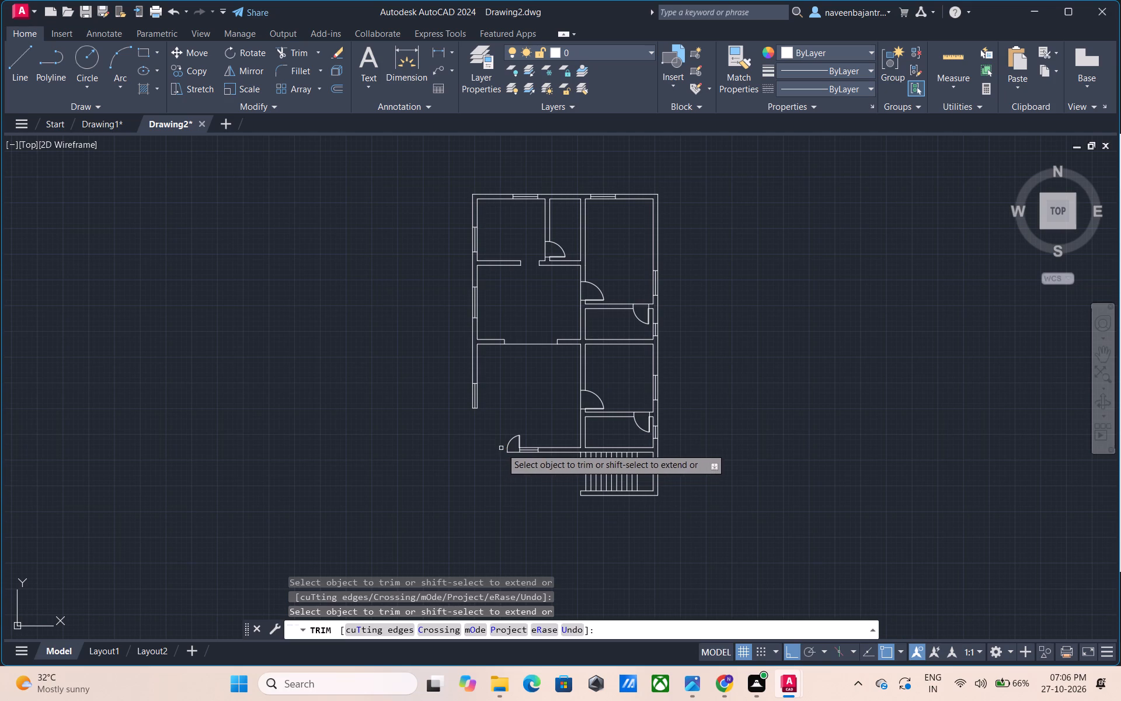
click(507, 445)
click(507, 447)
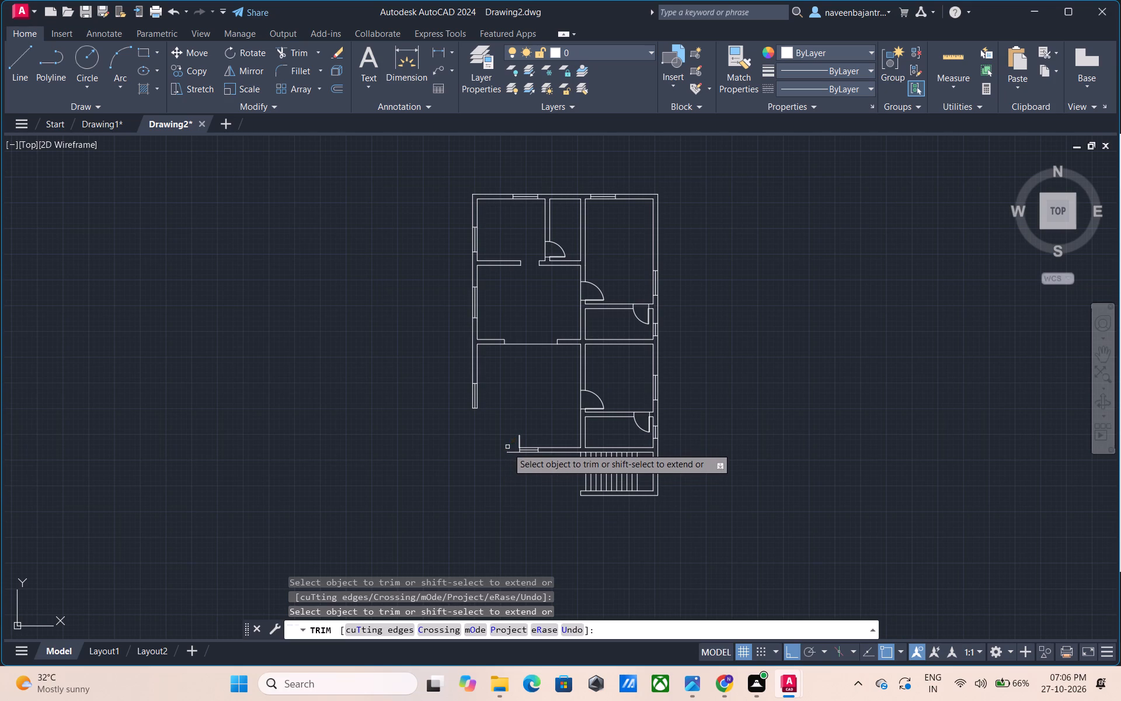
click(521, 446)
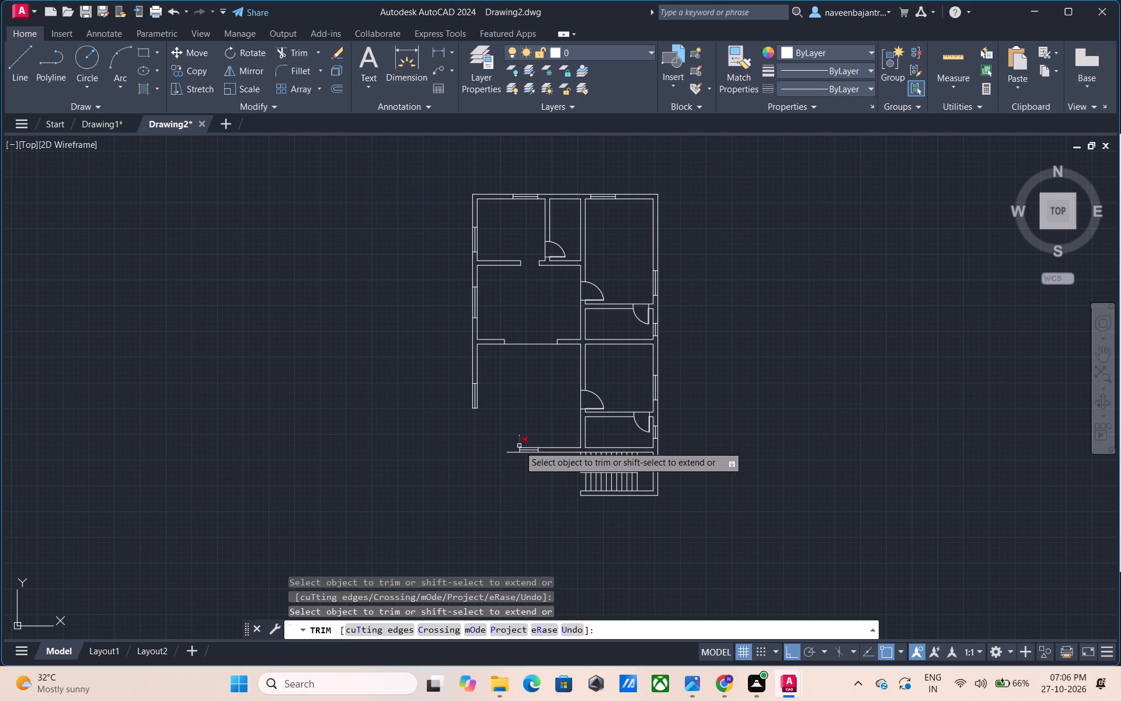
click(521, 440)
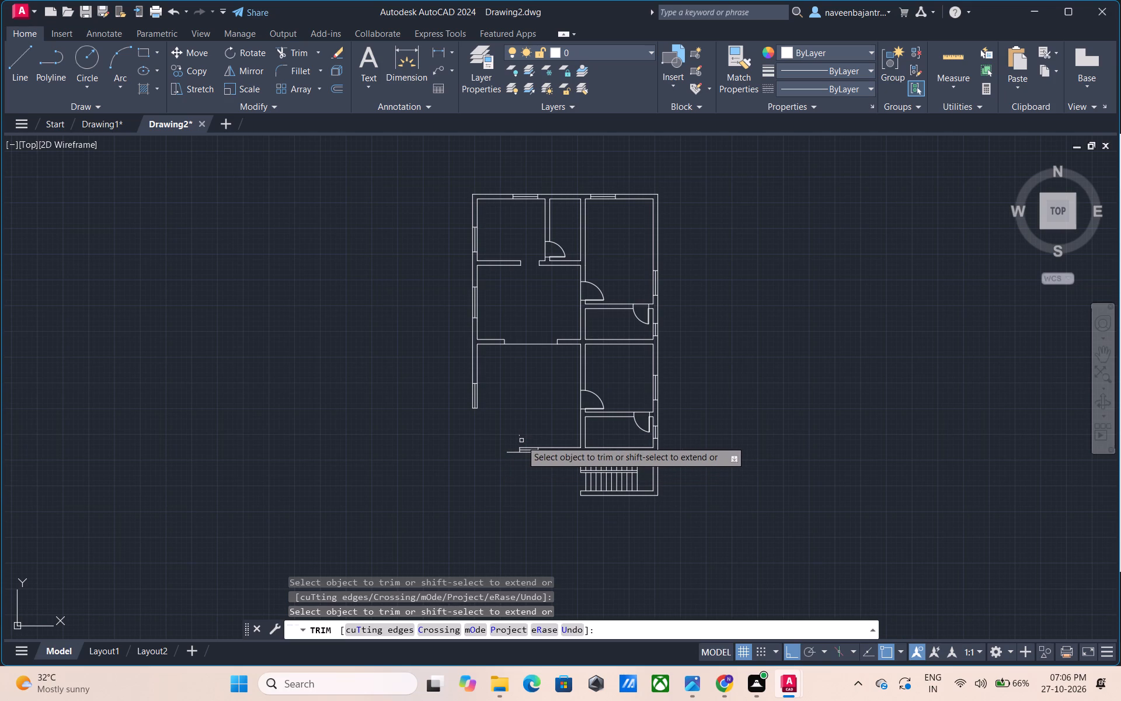
click(517, 435)
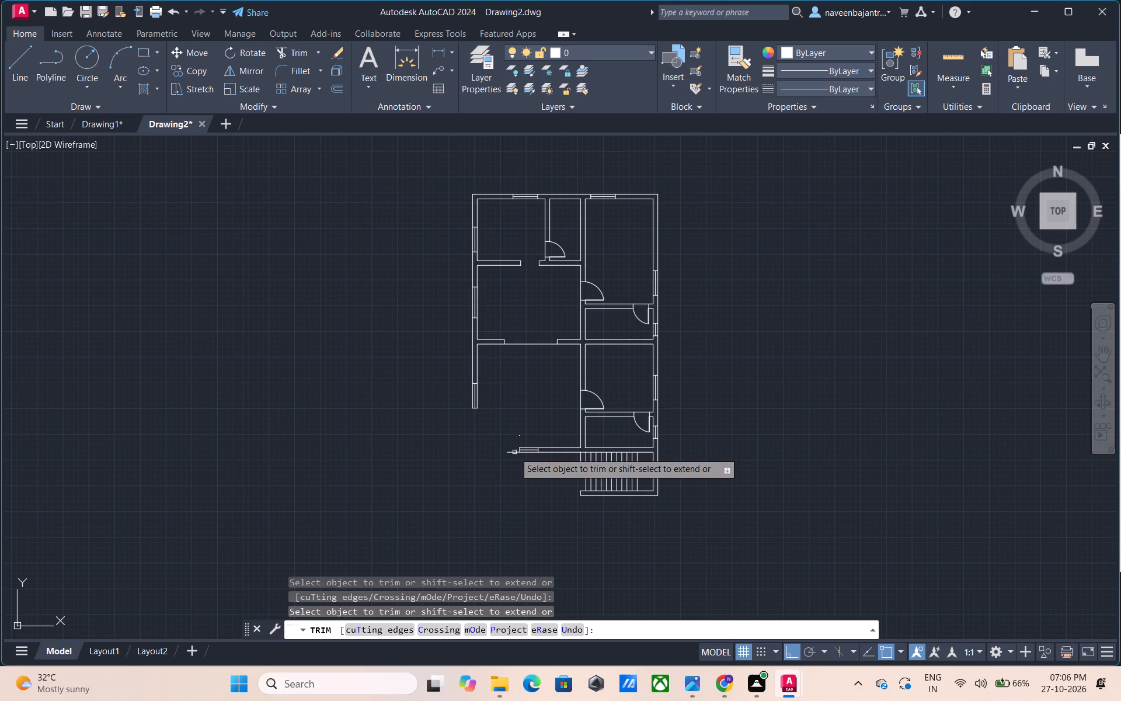
click(514, 452)
click(518, 437)
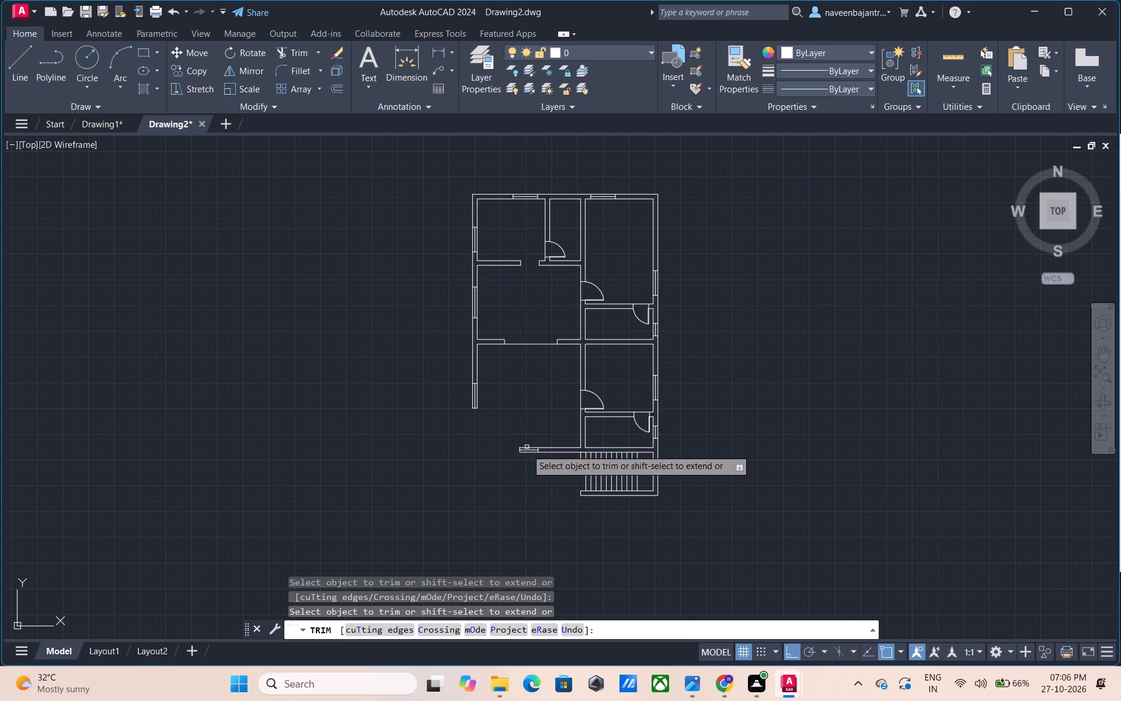
Trim away the window beside the entrance door, its end caps, and the wall lines running from it to the central vertical wall.
click(528, 450)
click(527, 447)
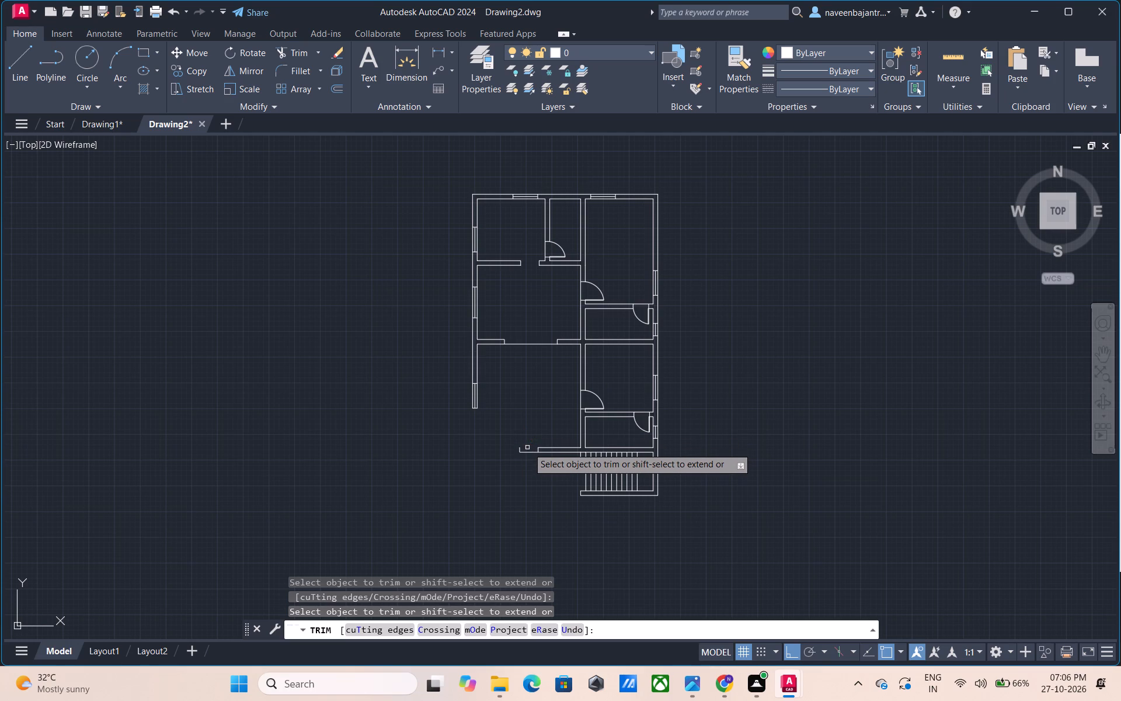
click(530, 452)
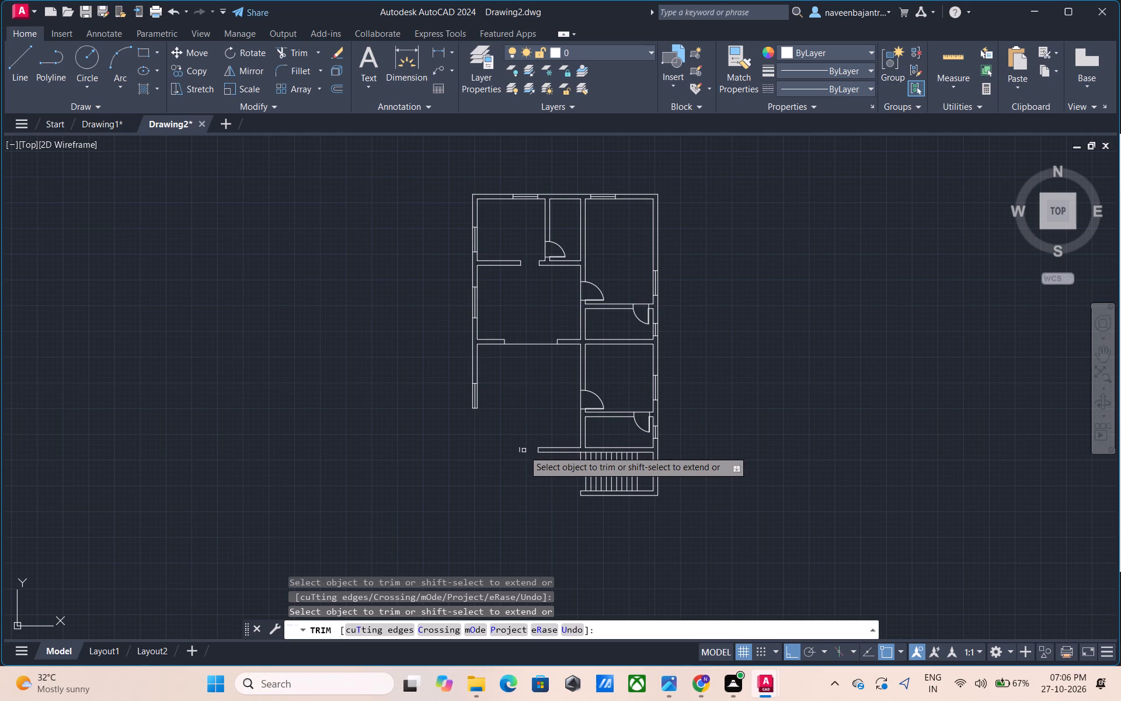
click(520, 450)
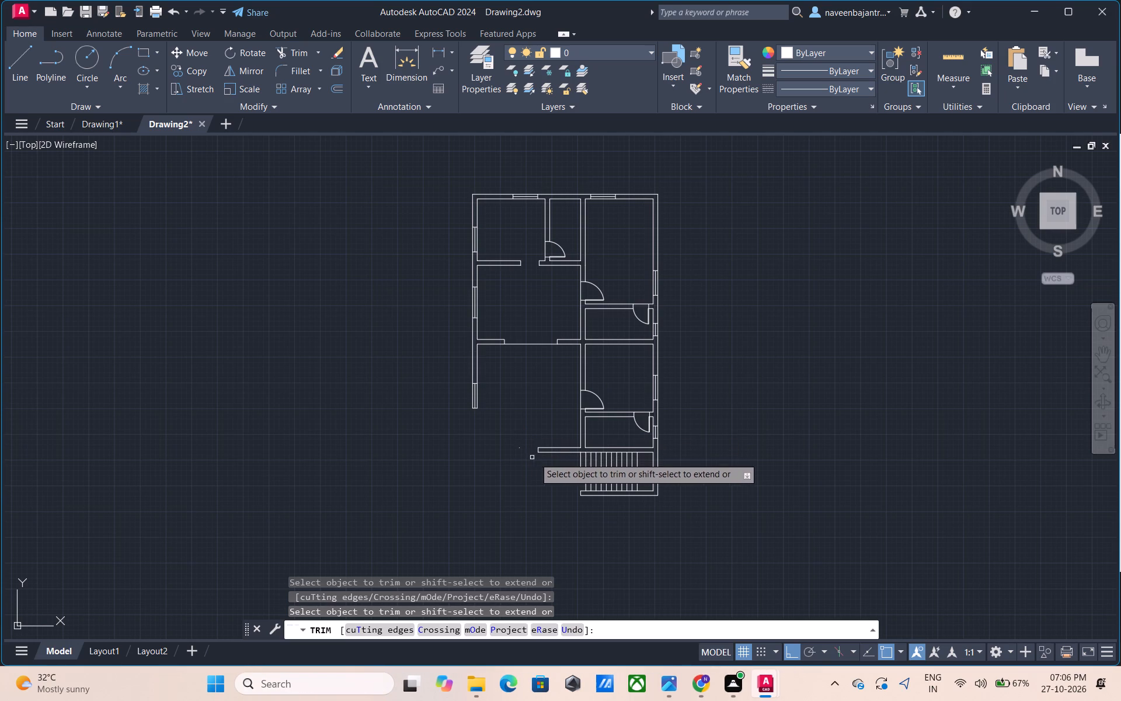
click(518, 448)
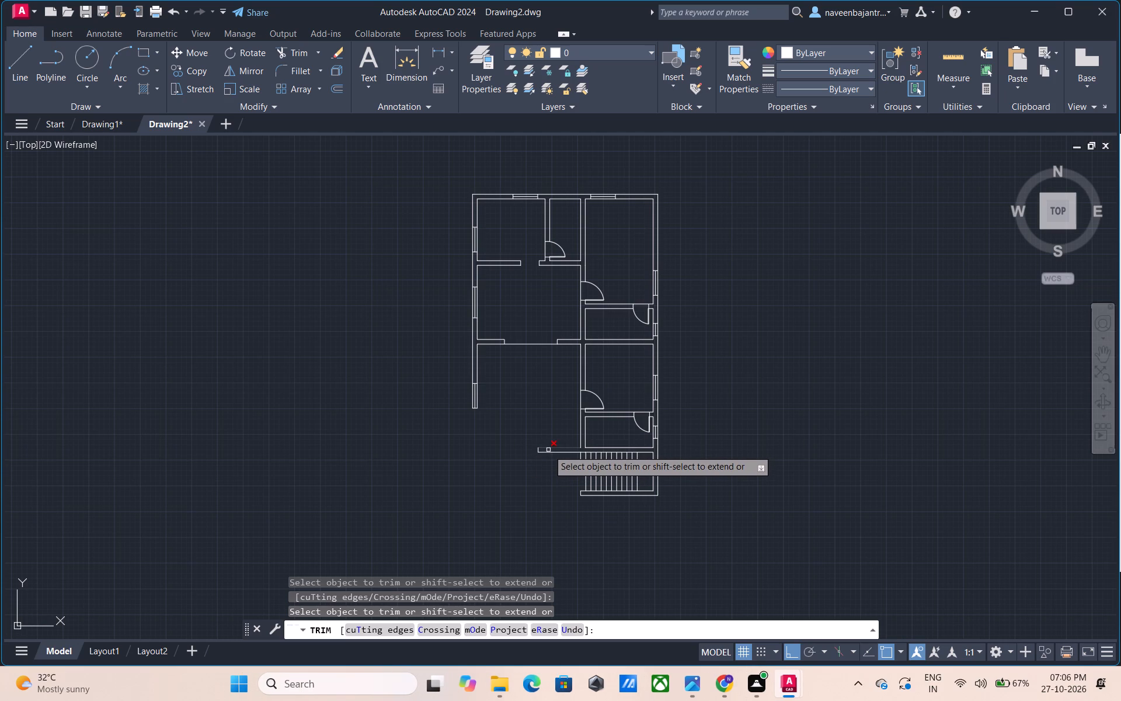
click(545, 447)
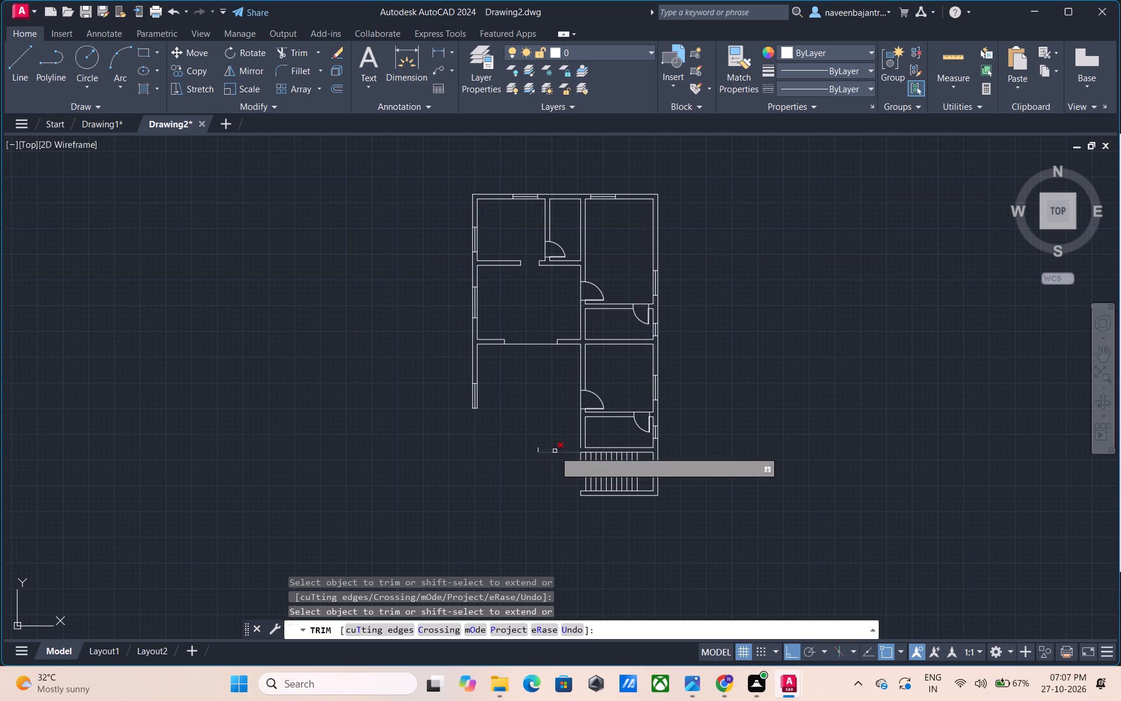
click(555, 452)
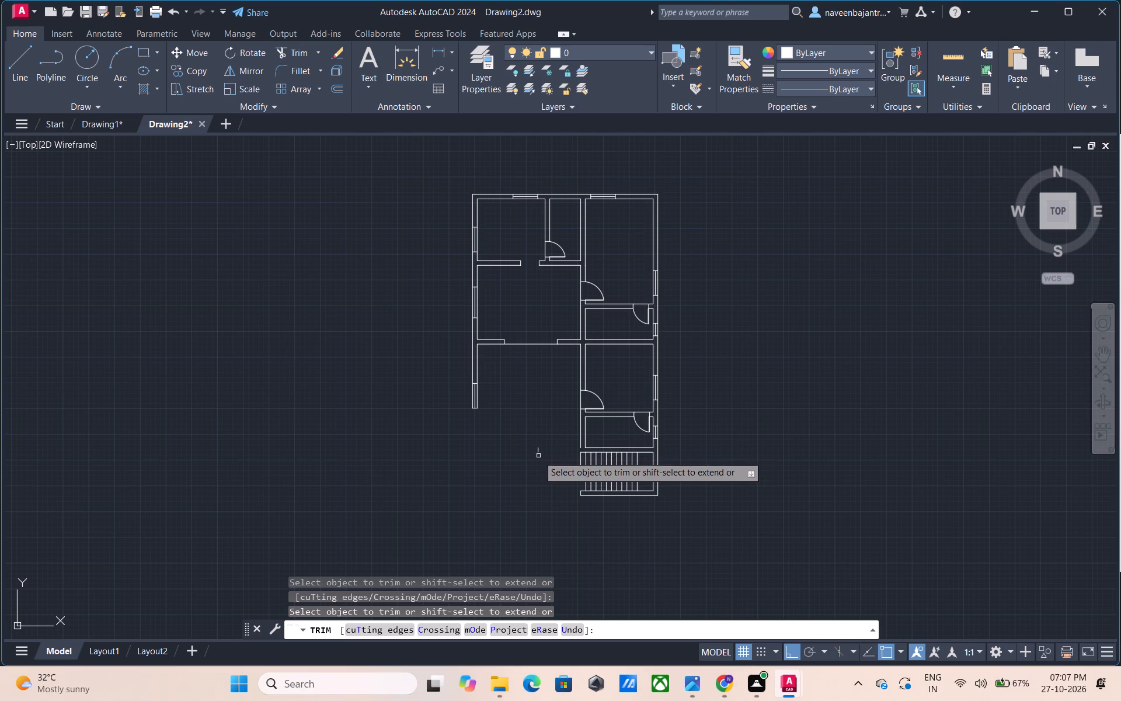
click(538, 447)
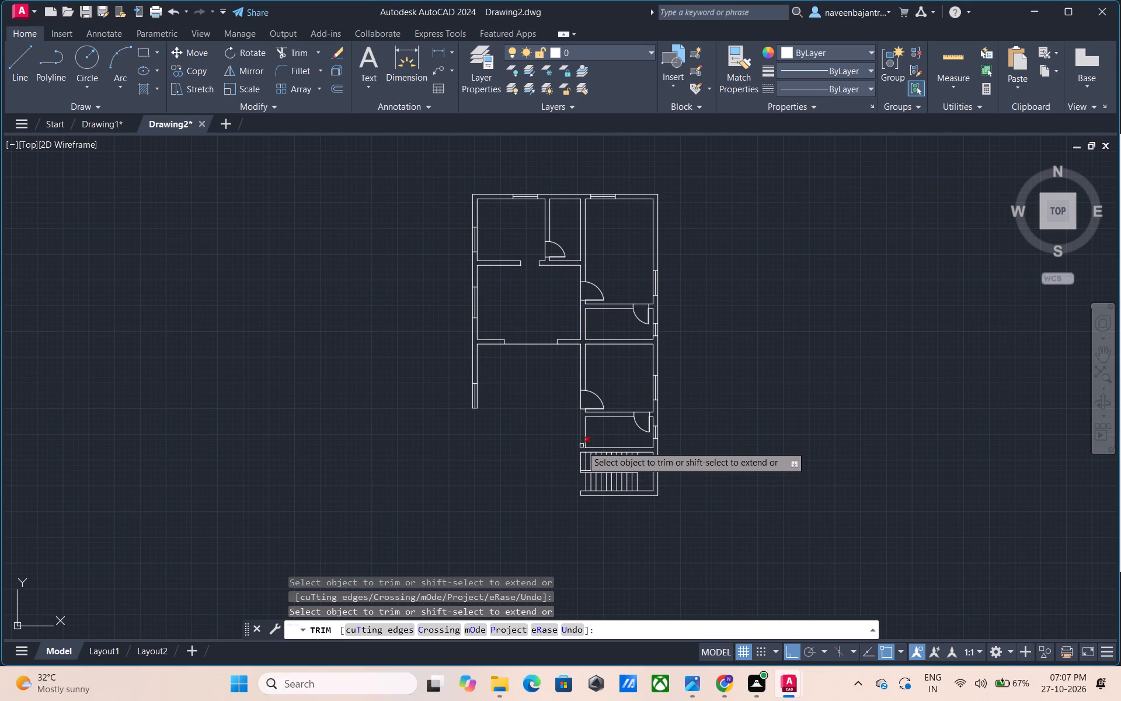
Trim away the central vertical wall lines from the staircase up past the middle horizontal wall, including the pieces around the lower door.
click(582, 446)
click(583, 404)
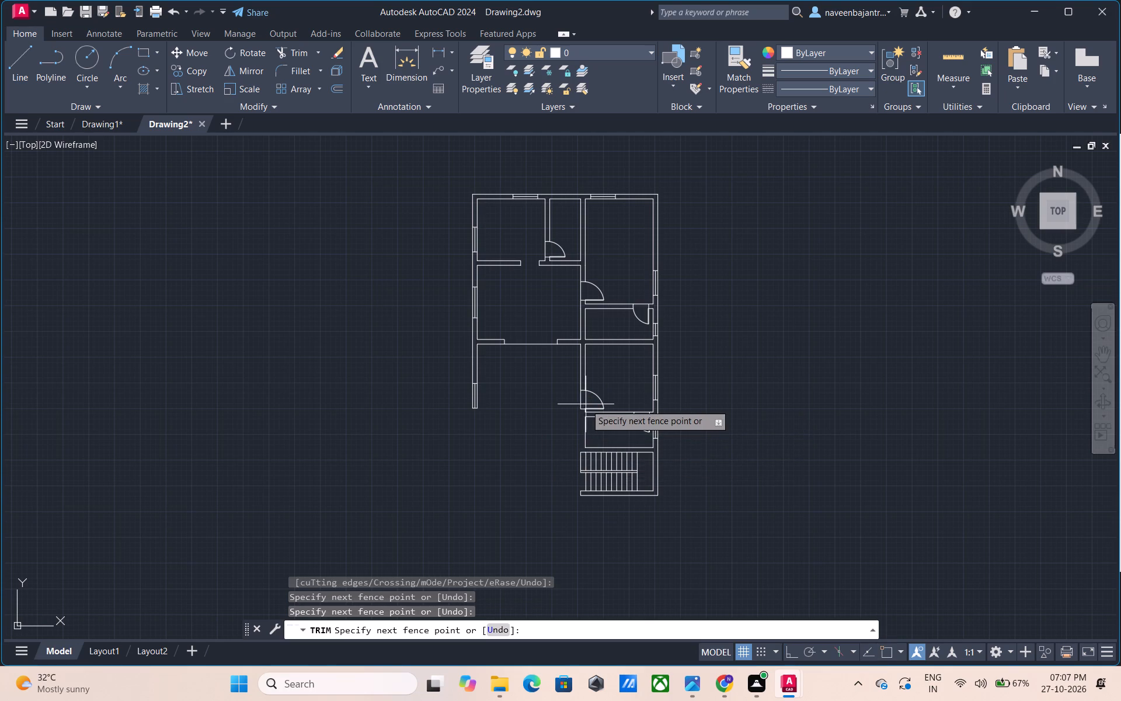
click(584, 402)
click(580, 383)
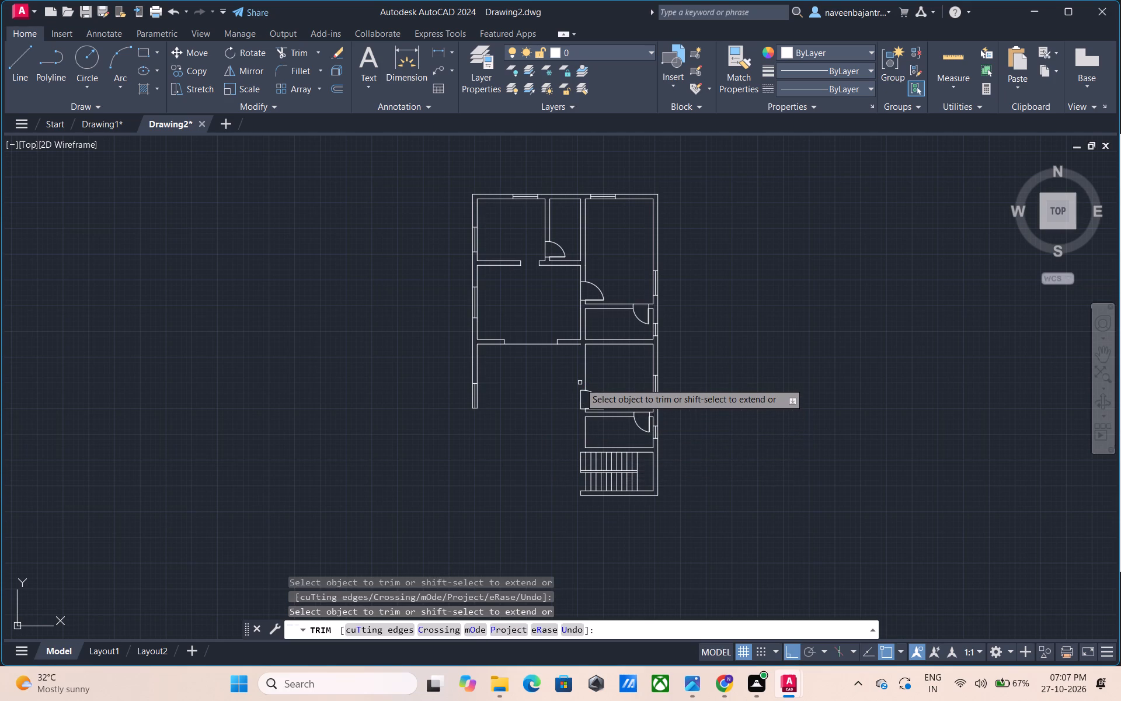
click(584, 372)
click(579, 341)
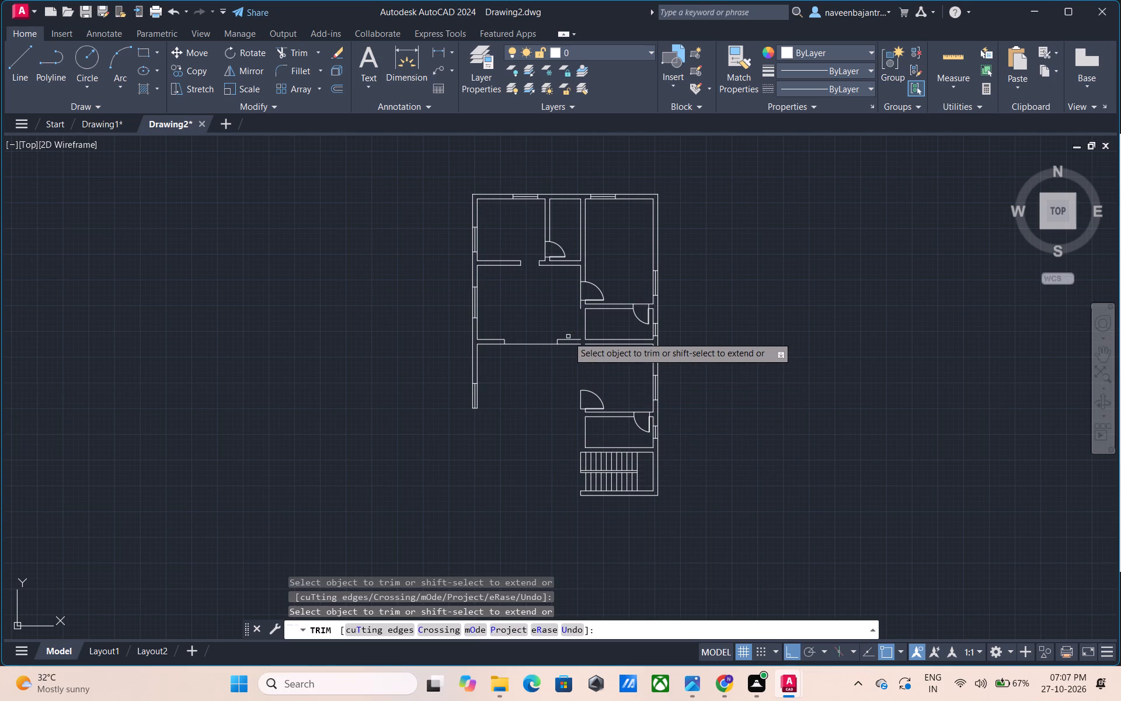
Trim away the middle horizontal wall's short segment beside the central wall, its end cap, and the line across the opening.
click(572, 338)
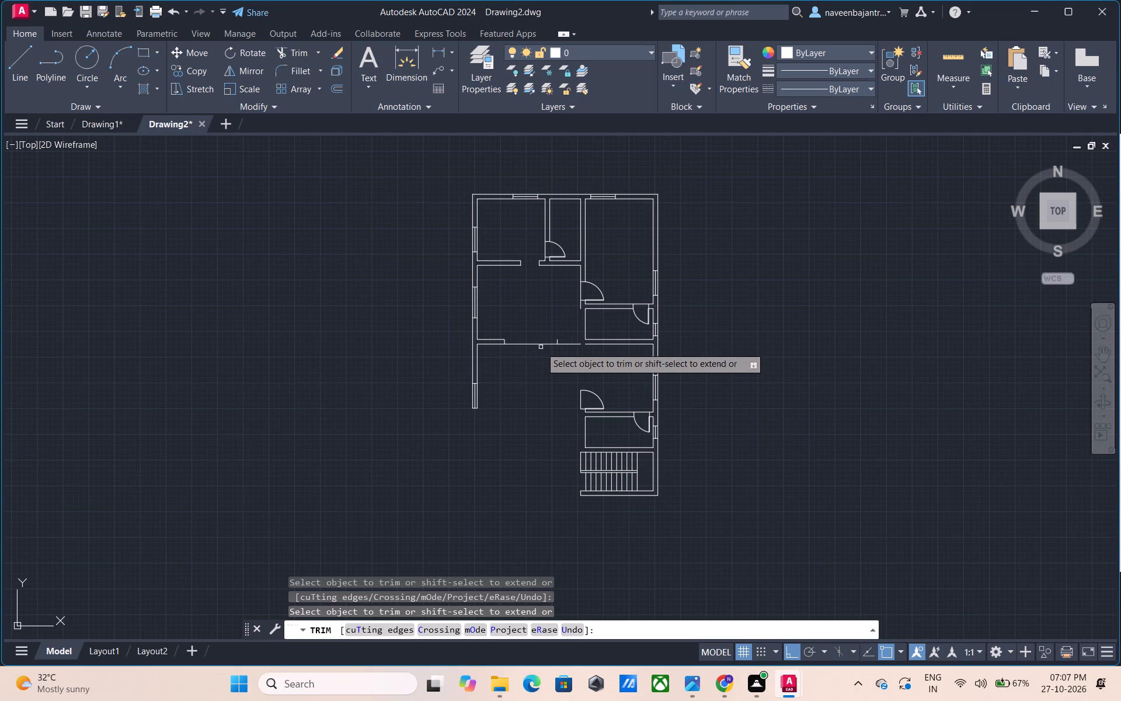
drag(536, 343, 542, 348)
click(566, 344)
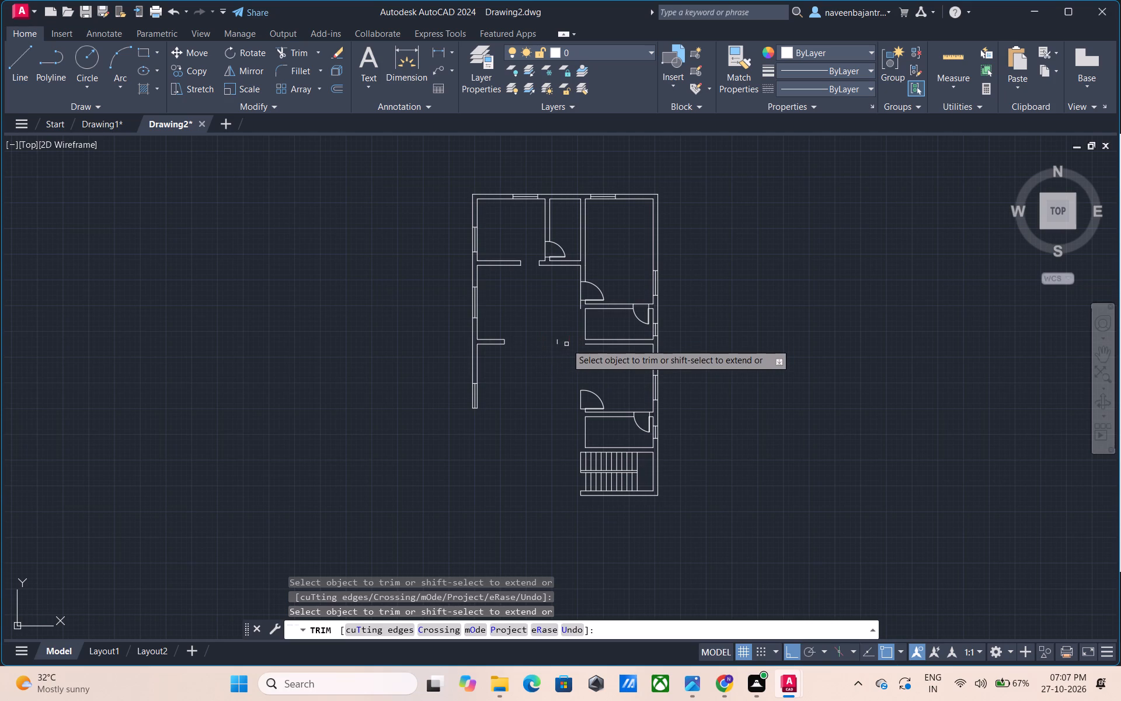
click(558, 339)
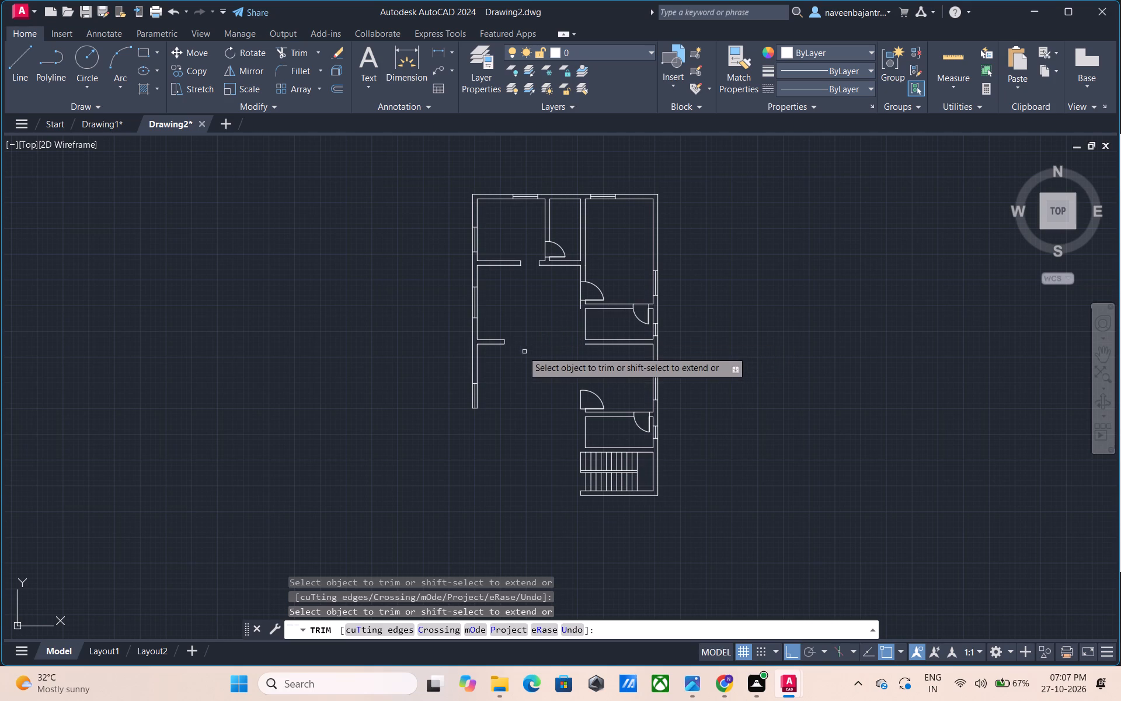
Trim away the middle horizontal wall's stub at the west exterior wall, and the exterior wall lines between the two lower windows.
click(503, 342)
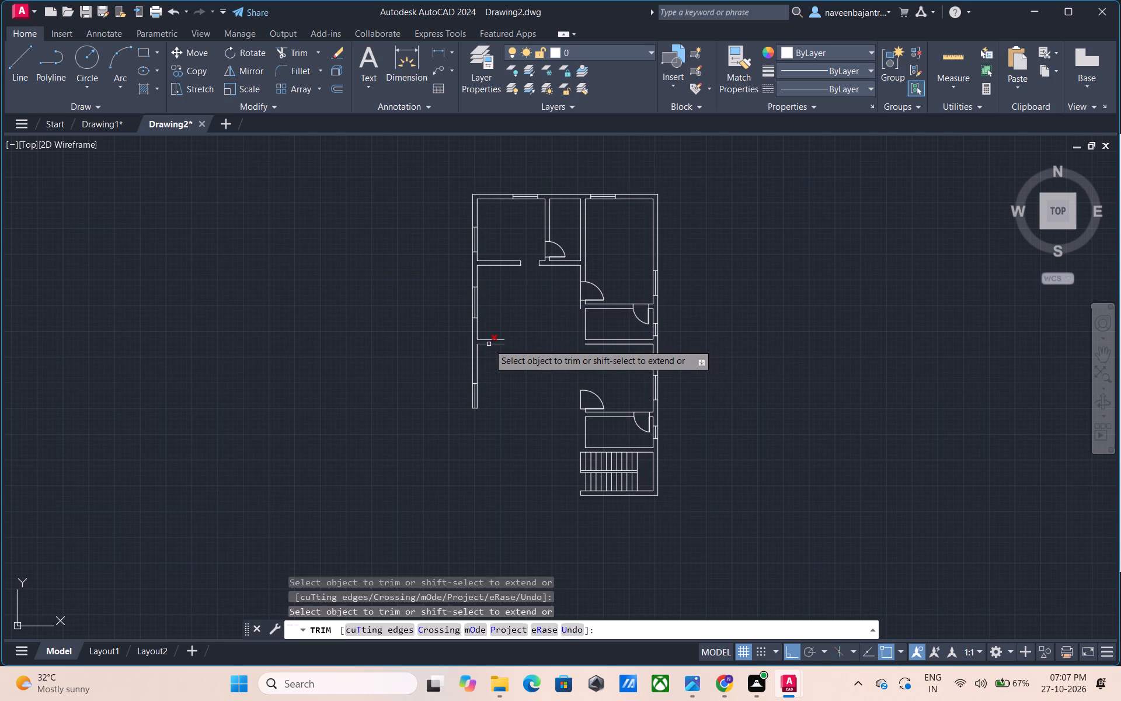
click(489, 344)
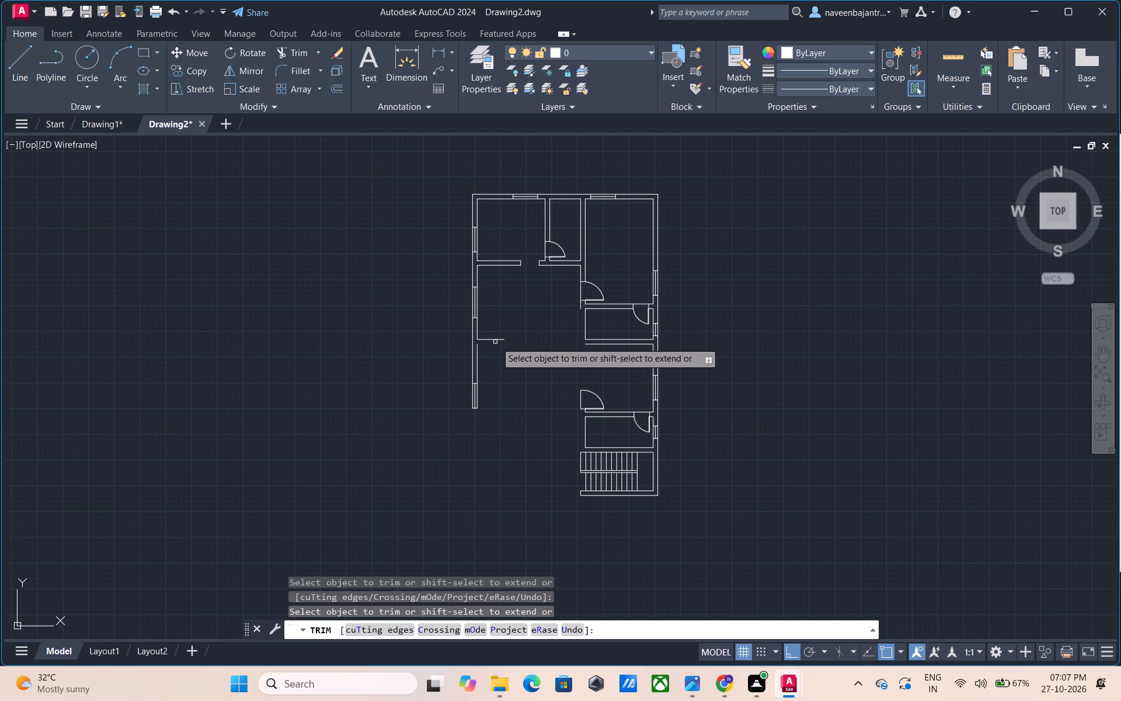
click(498, 341)
click(476, 339)
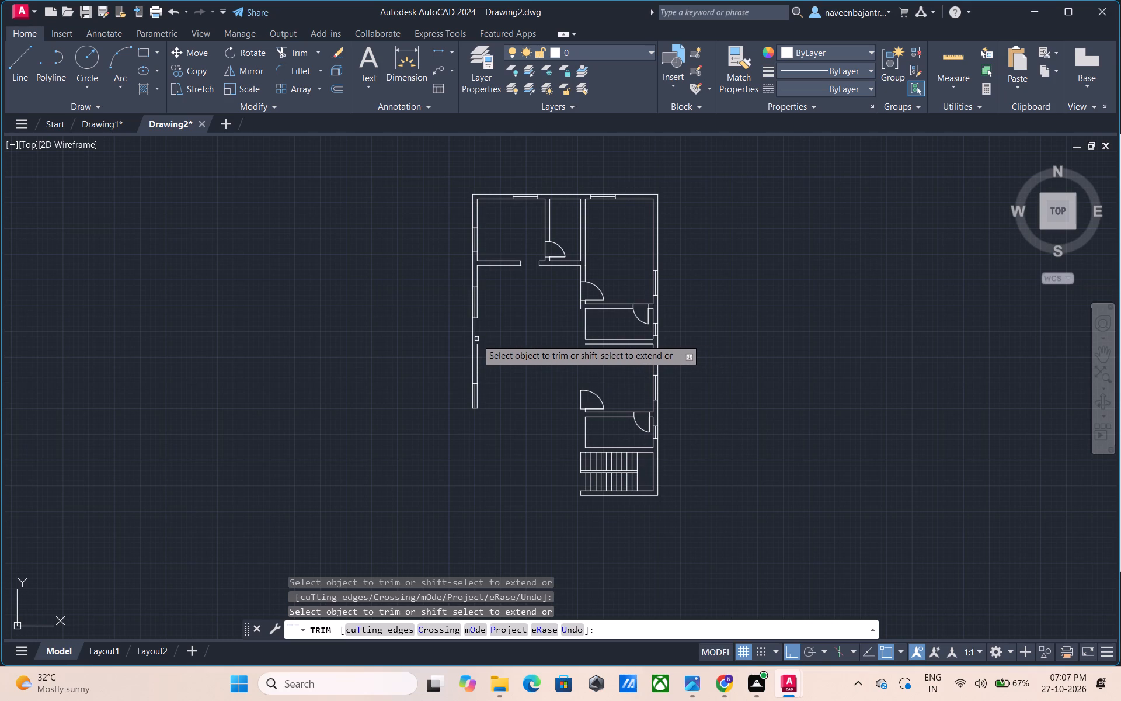
click(474, 338)
click(476, 349)
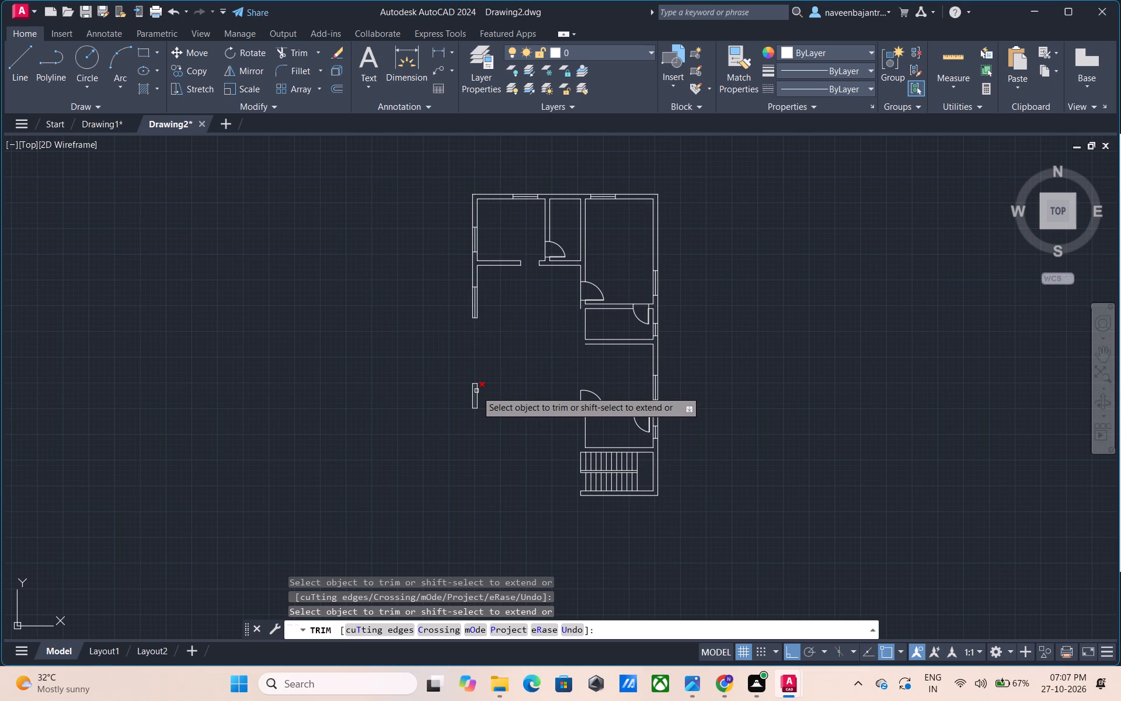
Trim away the lowest window in the west exterior wall, including its long lines and both end caps.
click(476, 391)
click(472, 390)
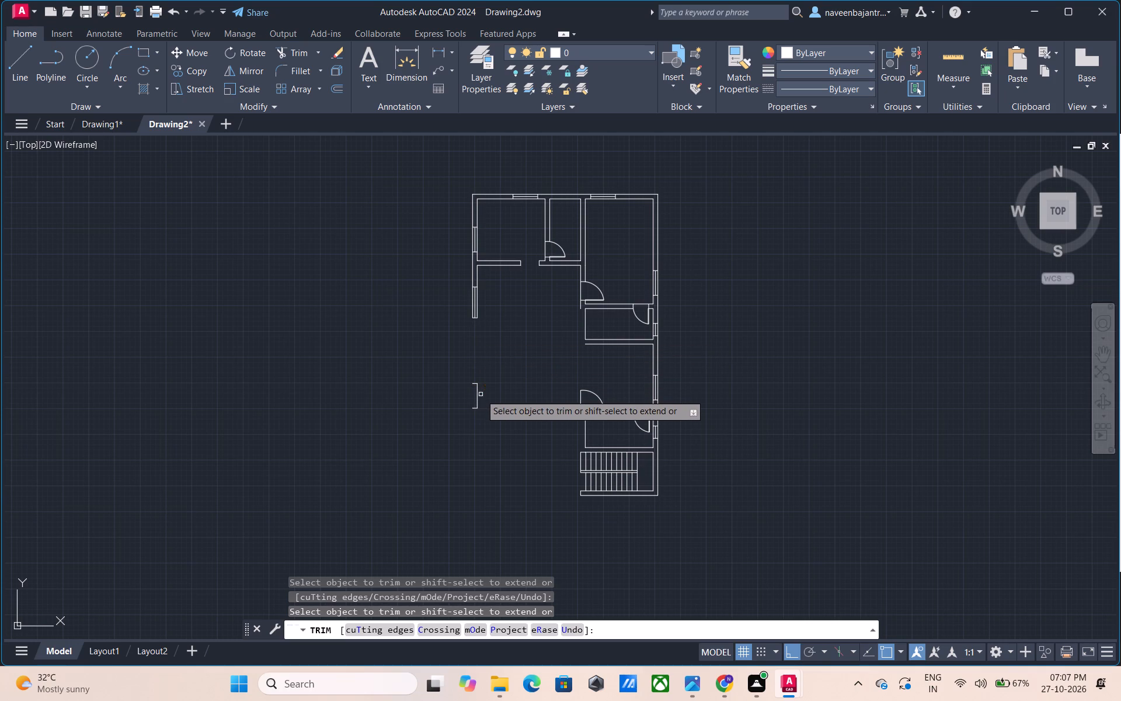
click(478, 393)
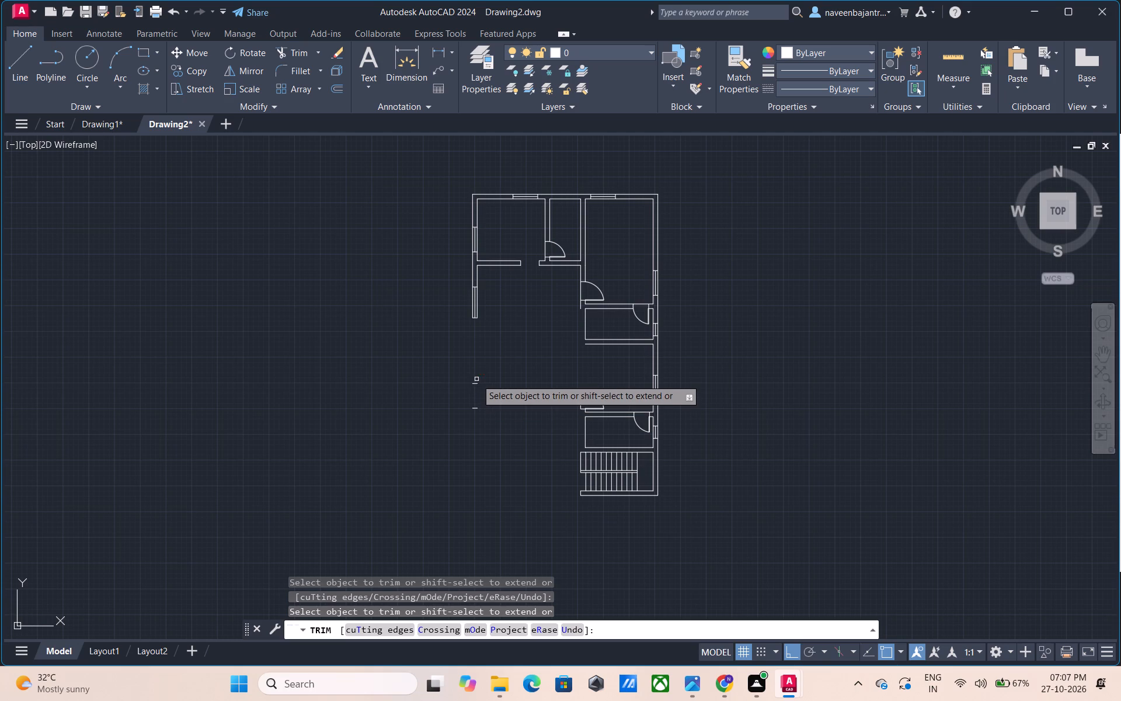
click(474, 384)
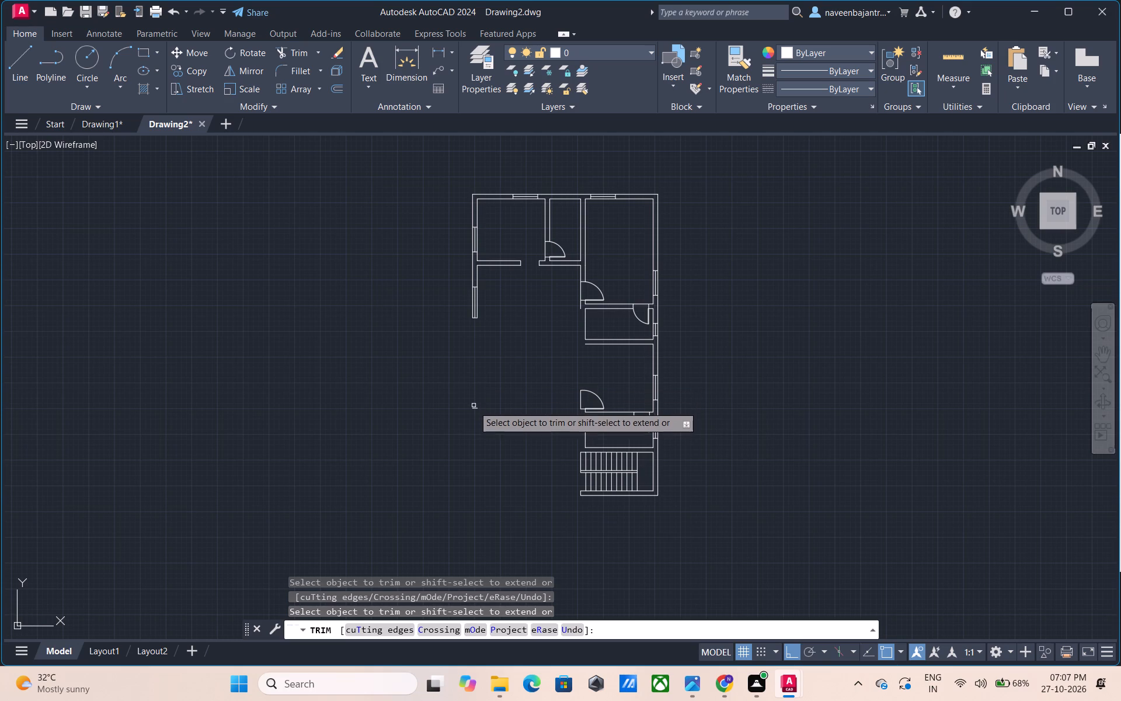
click(476, 407)
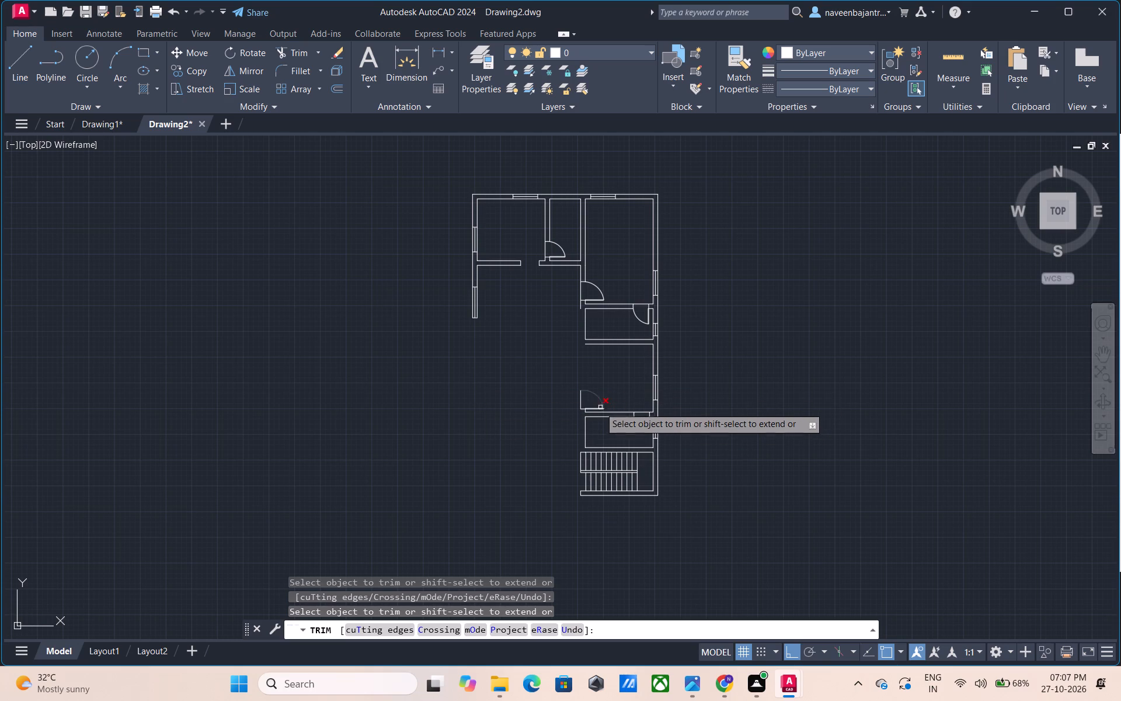
Trim away the lower door's swing arc, leaf and jamb lines, plus the horizontal wall line just below it.
click(601, 399)
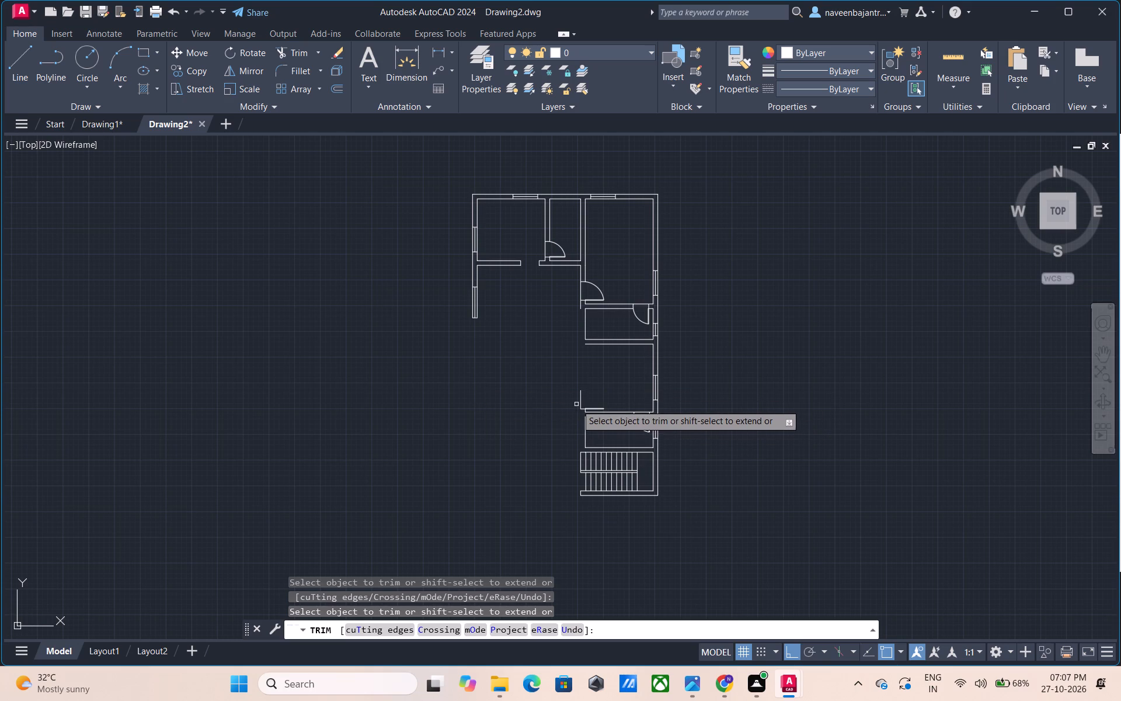
click(579, 402)
click(589, 411)
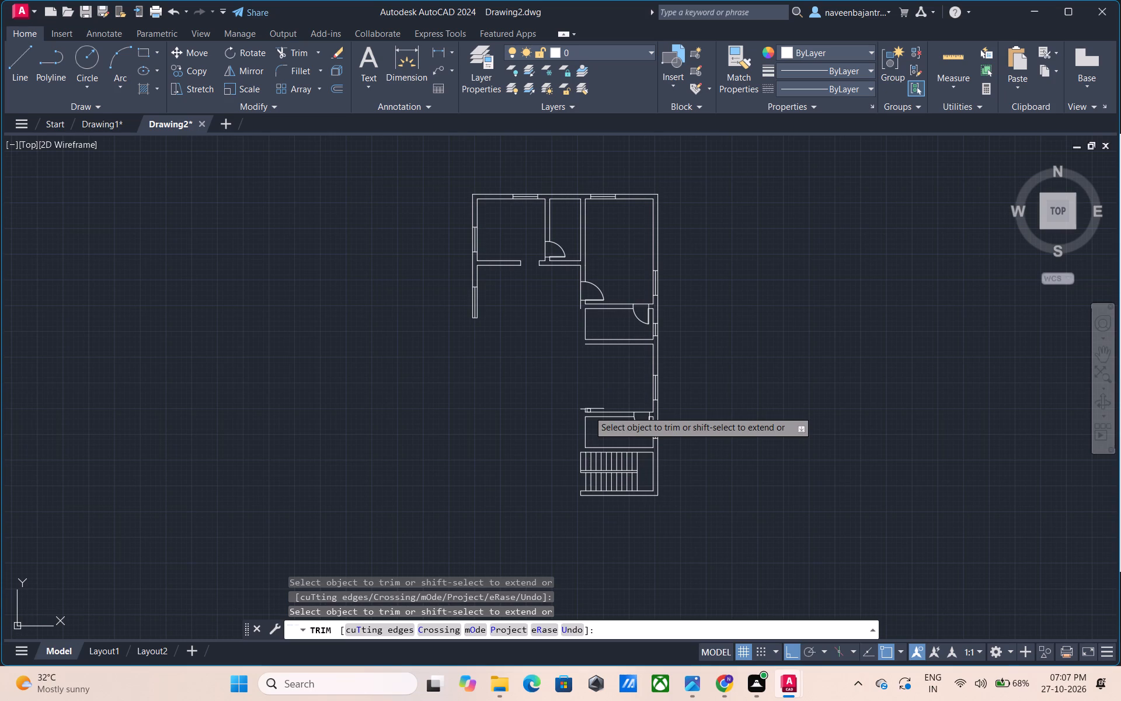
click(584, 408)
click(582, 408)
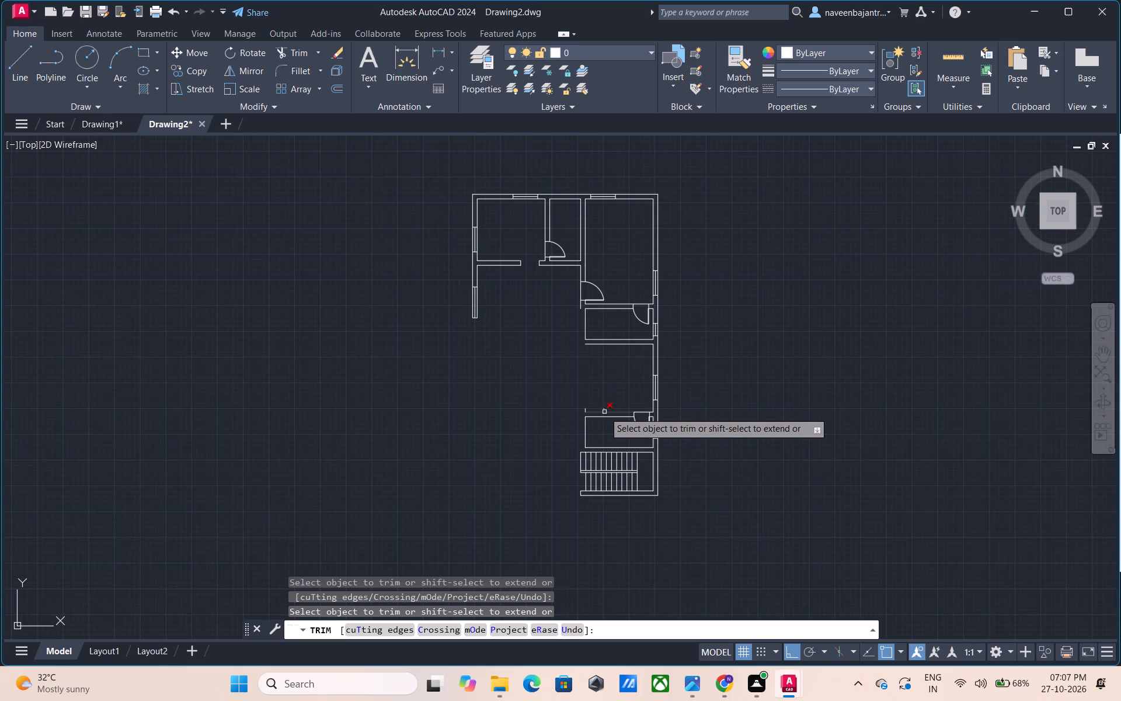
click(603, 409)
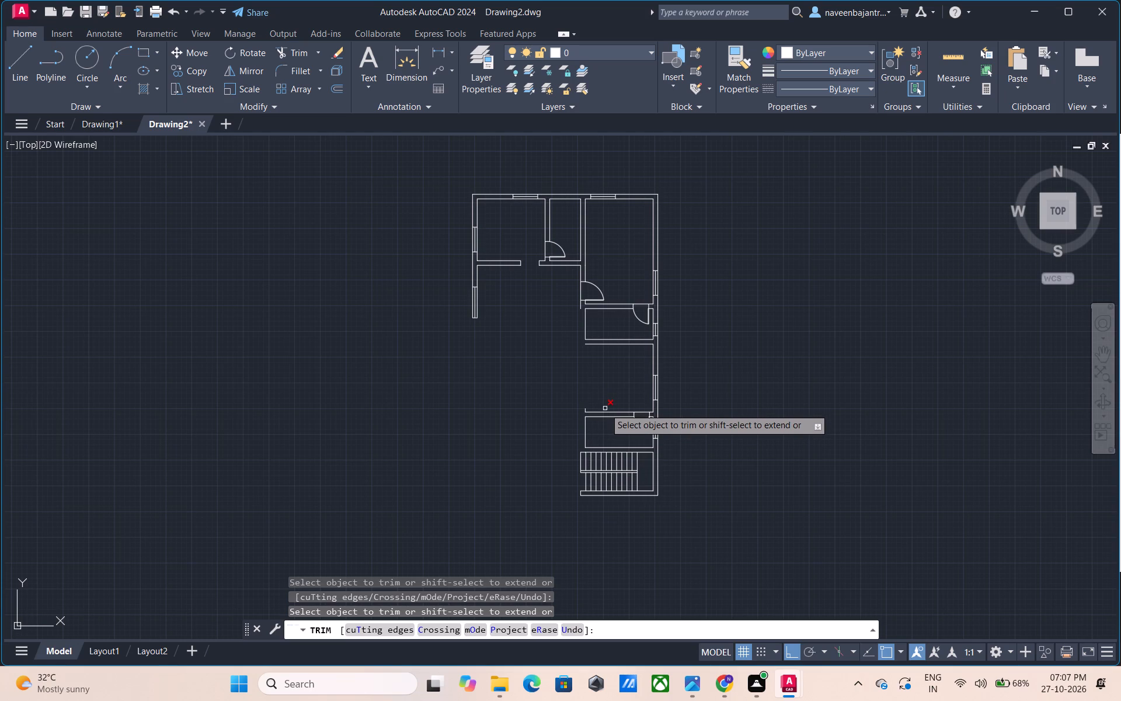
click(605, 408)
click(600, 413)
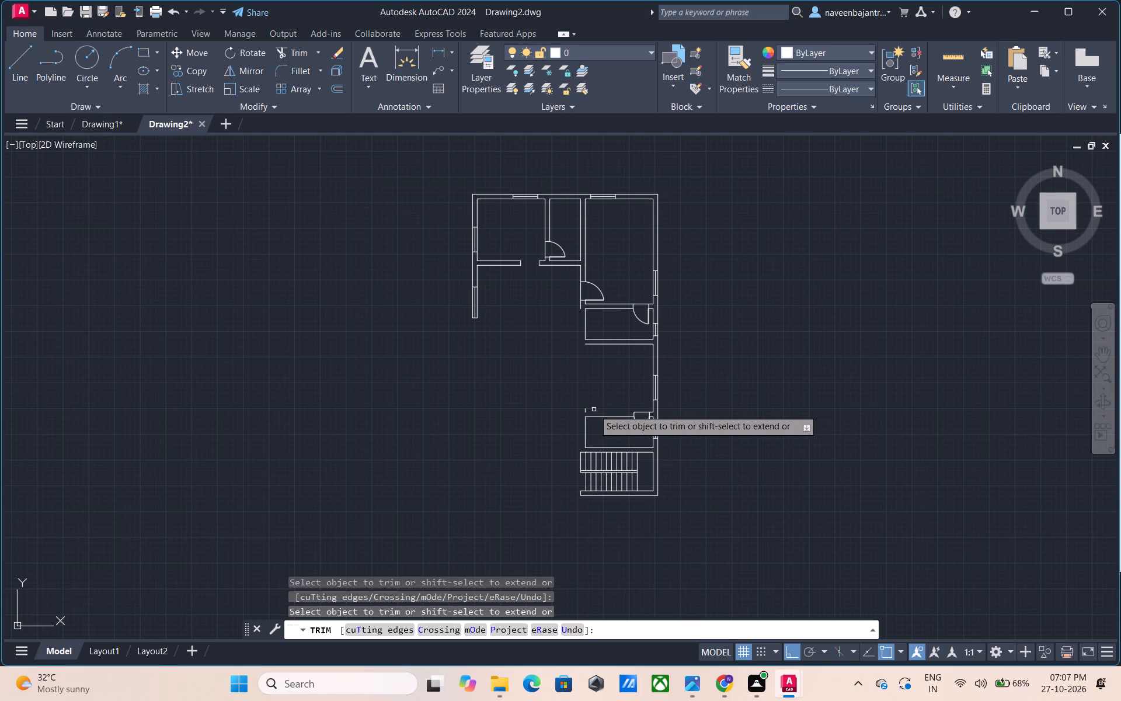
click(587, 411)
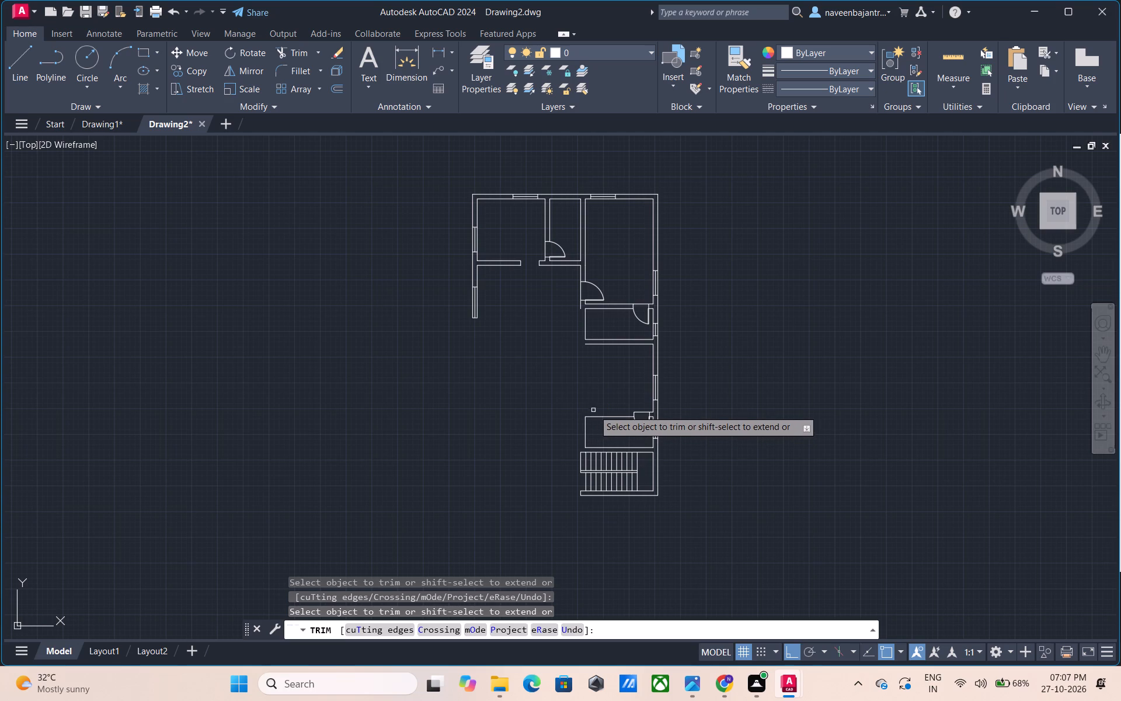
Trim away the upper, west and lower wall lines of the small room above the staircase.
click(600, 416)
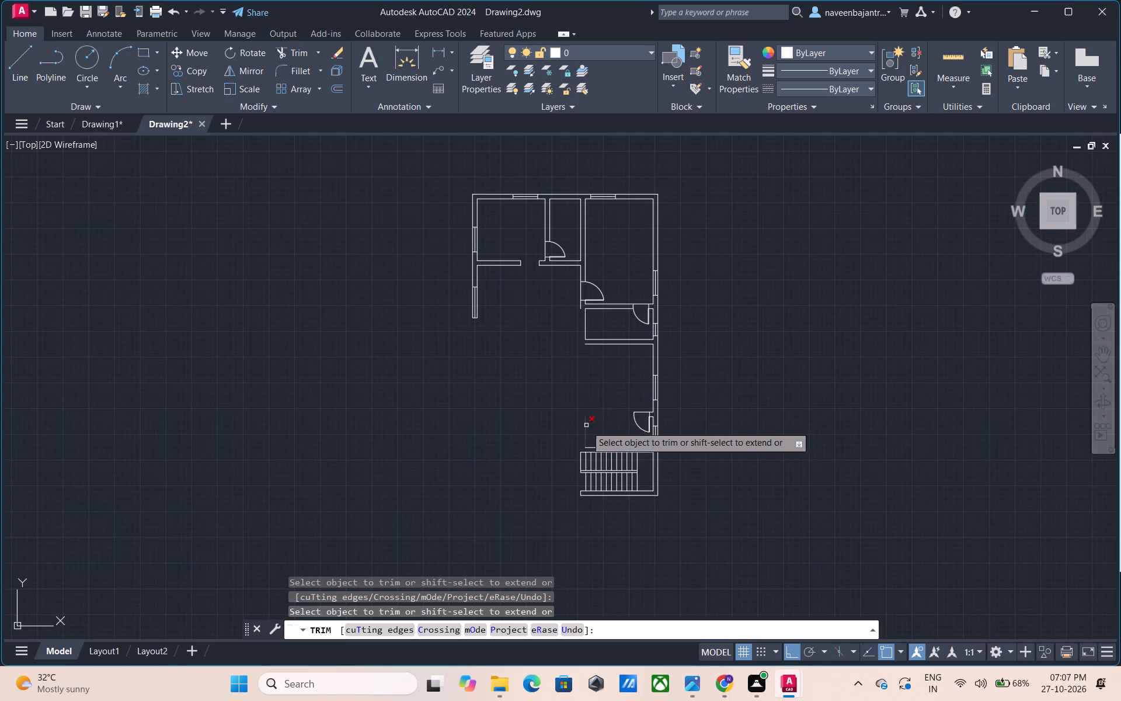
click(586, 426)
click(605, 446)
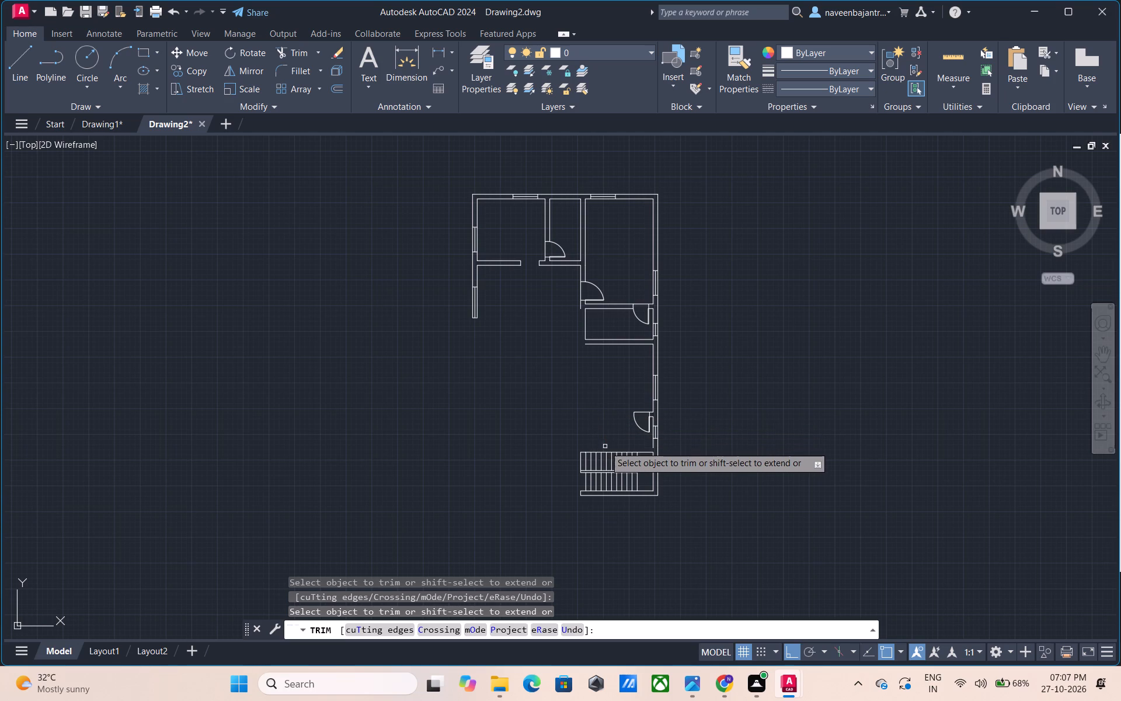
Trim away the wall lines around the staircase: the east exterior pair, the line above the landing, and the bottom wall with its end cap.
click(658, 448)
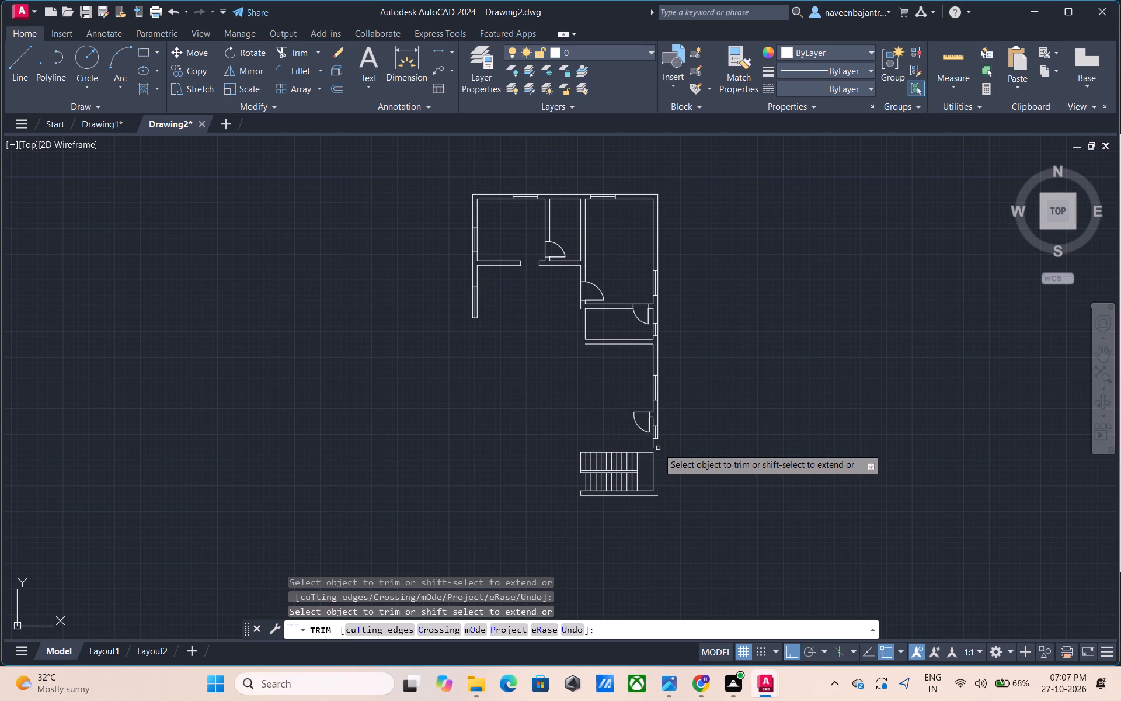
click(655, 447)
drag(640, 454, 646, 454)
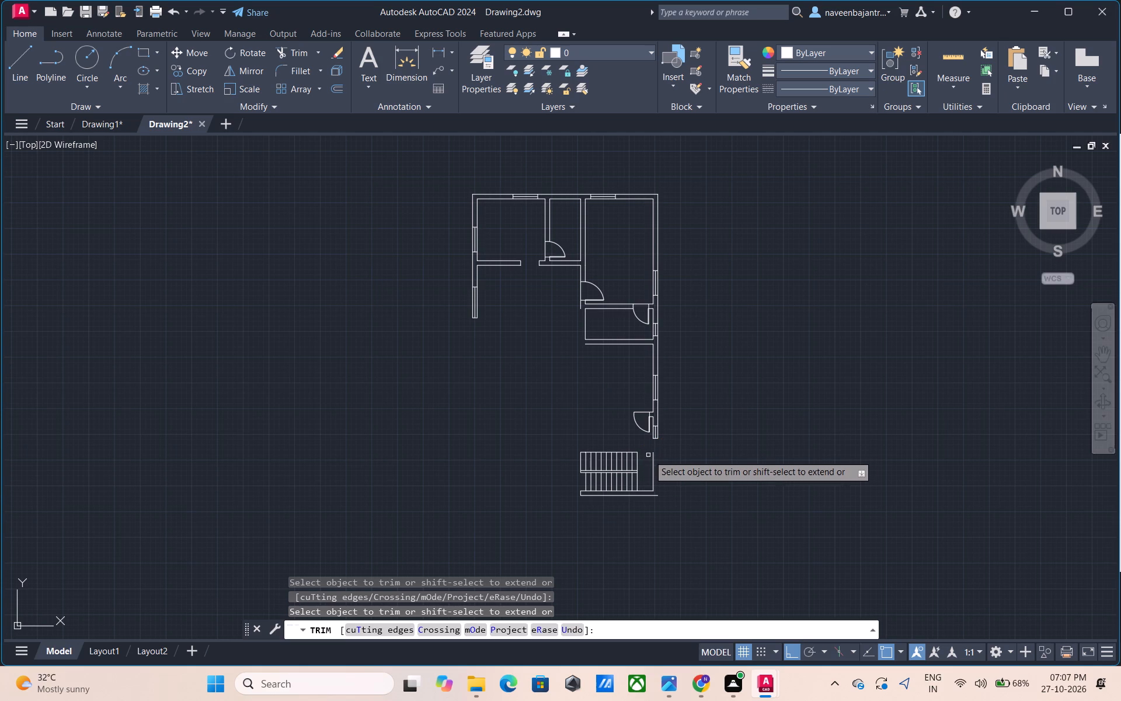
click(653, 458)
click(647, 490)
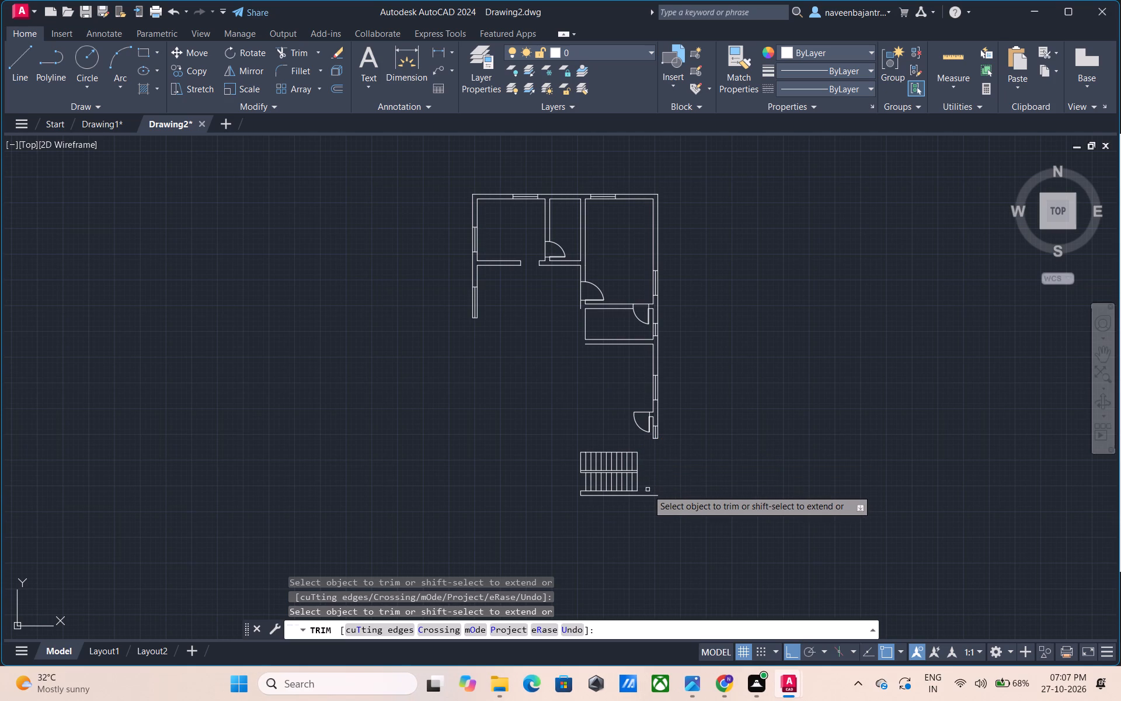
click(642, 498)
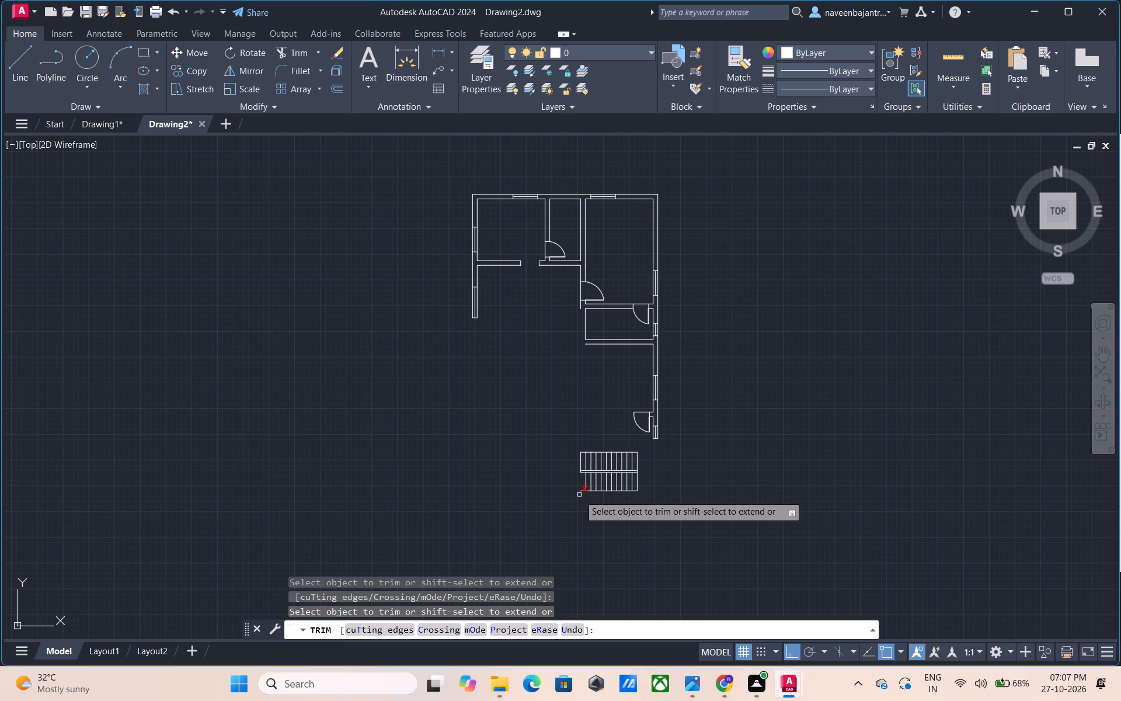
click(579, 495)
Trim away the staircase's lower flight, including all its treads, the landing-side end line and the bottom edge line.
click(586, 485)
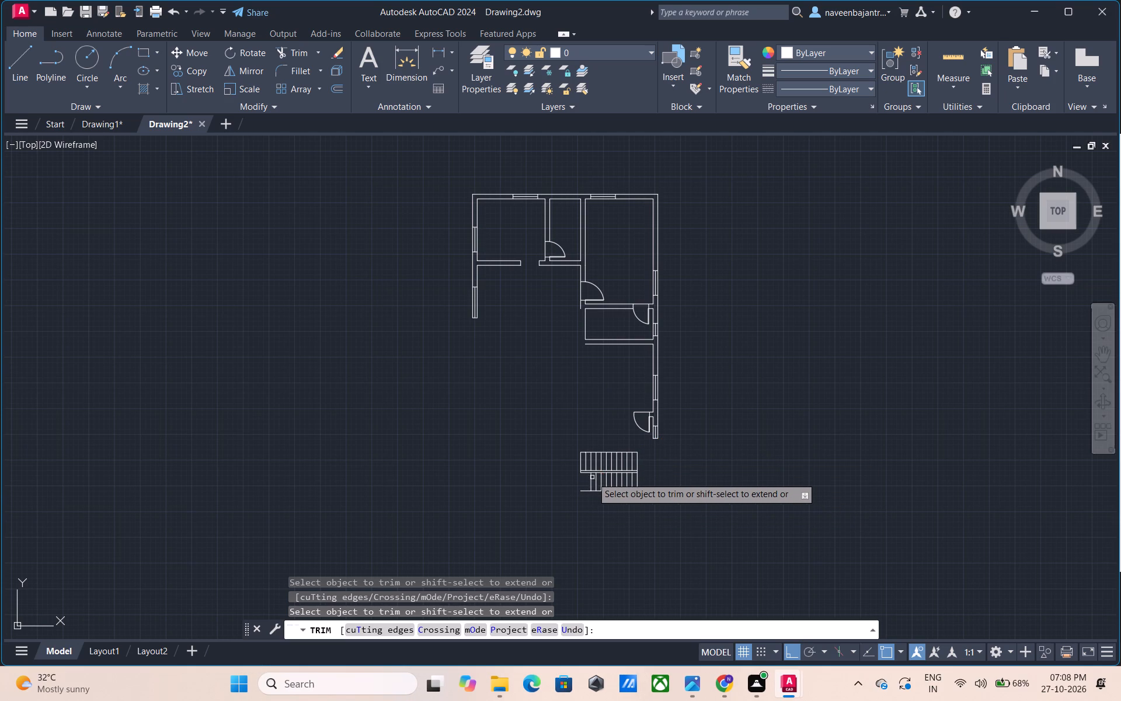
click(591, 477)
click(597, 480)
click(600, 481)
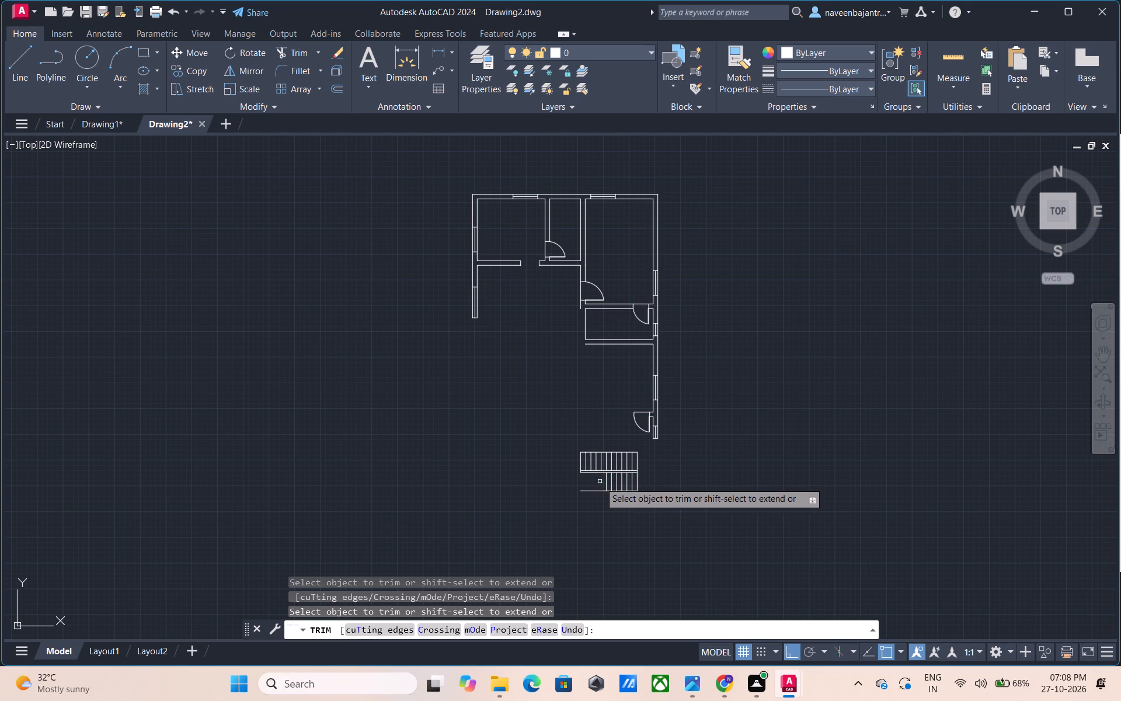
click(604, 484)
click(611, 484)
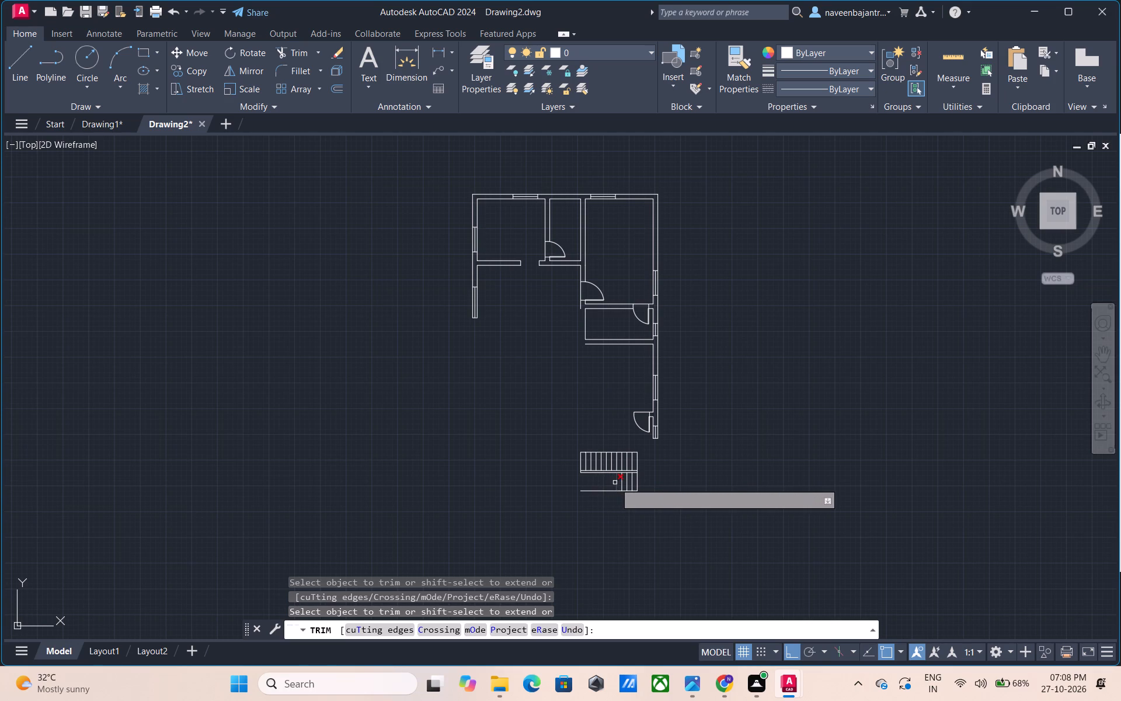
click(615, 483)
click(625, 480)
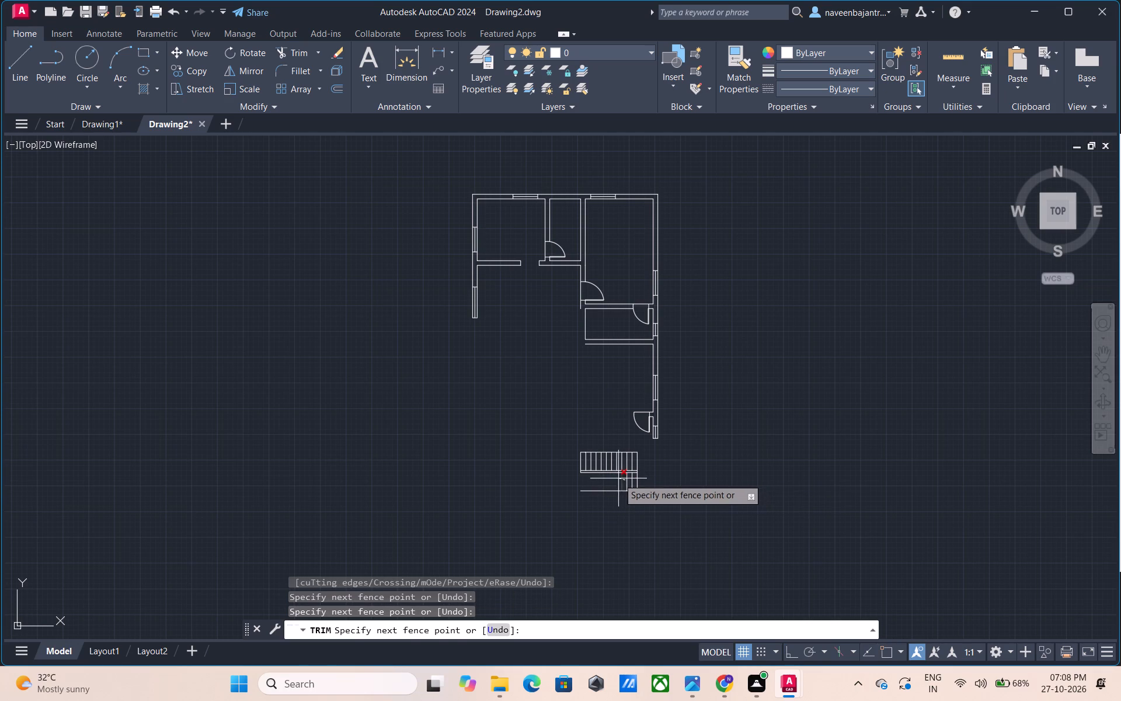
click(618, 478)
click(626, 484)
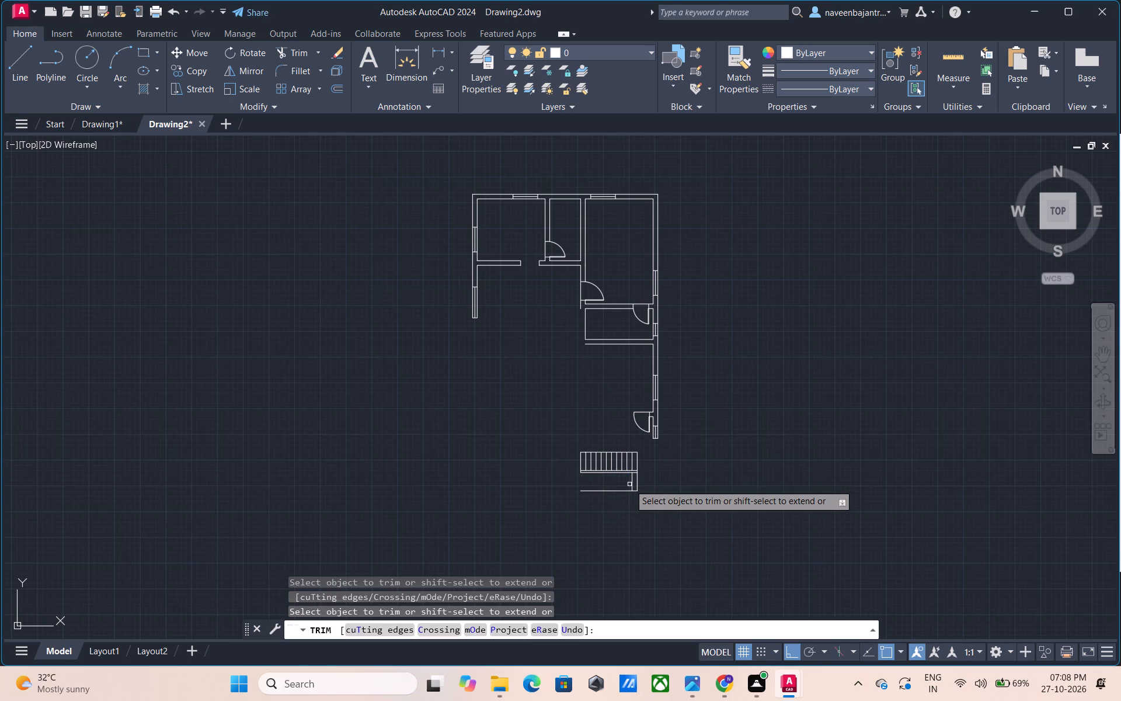
click(631, 484)
click(640, 479)
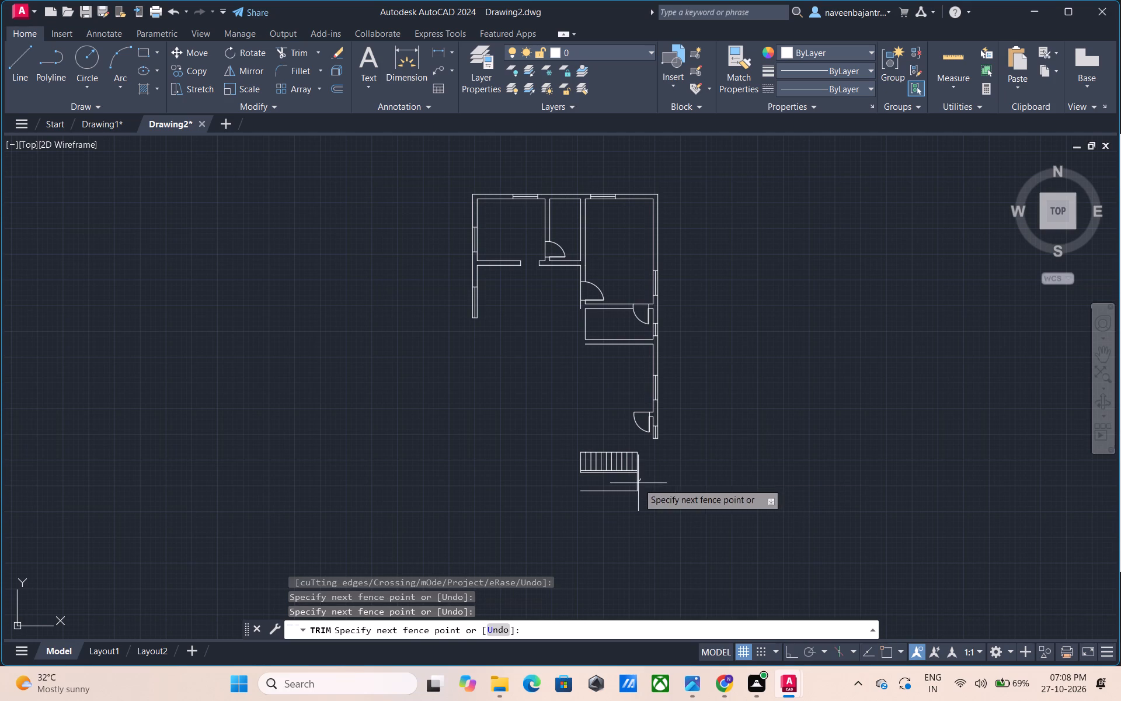
click(640, 483)
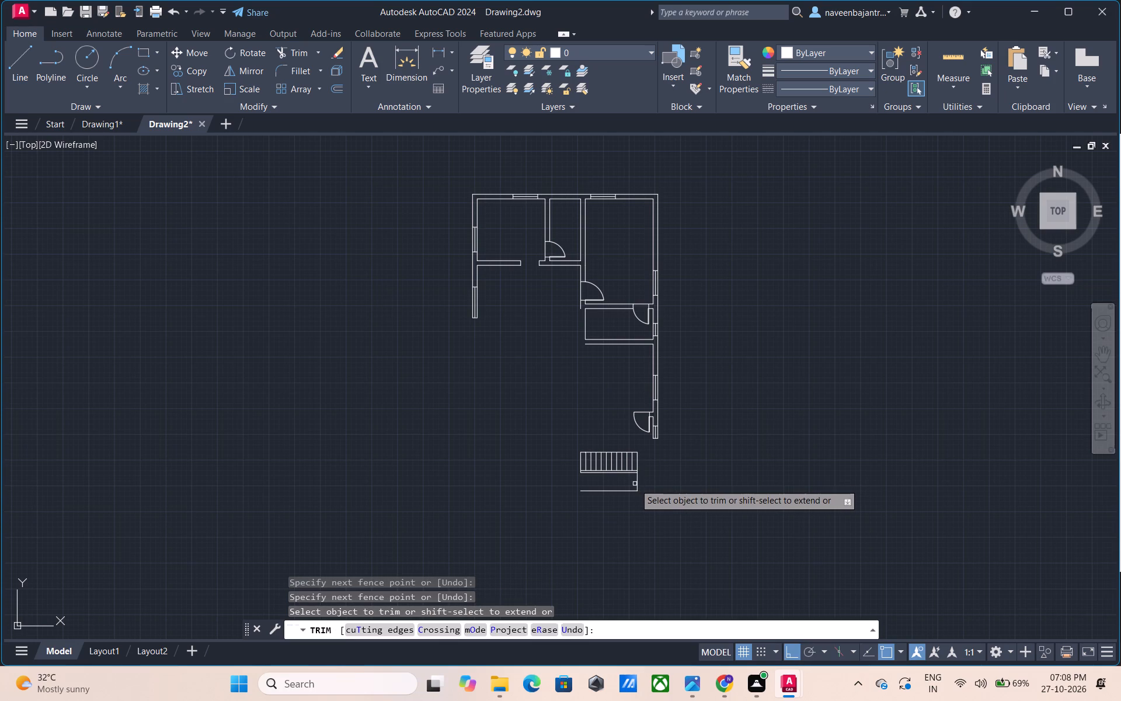
click(636, 481)
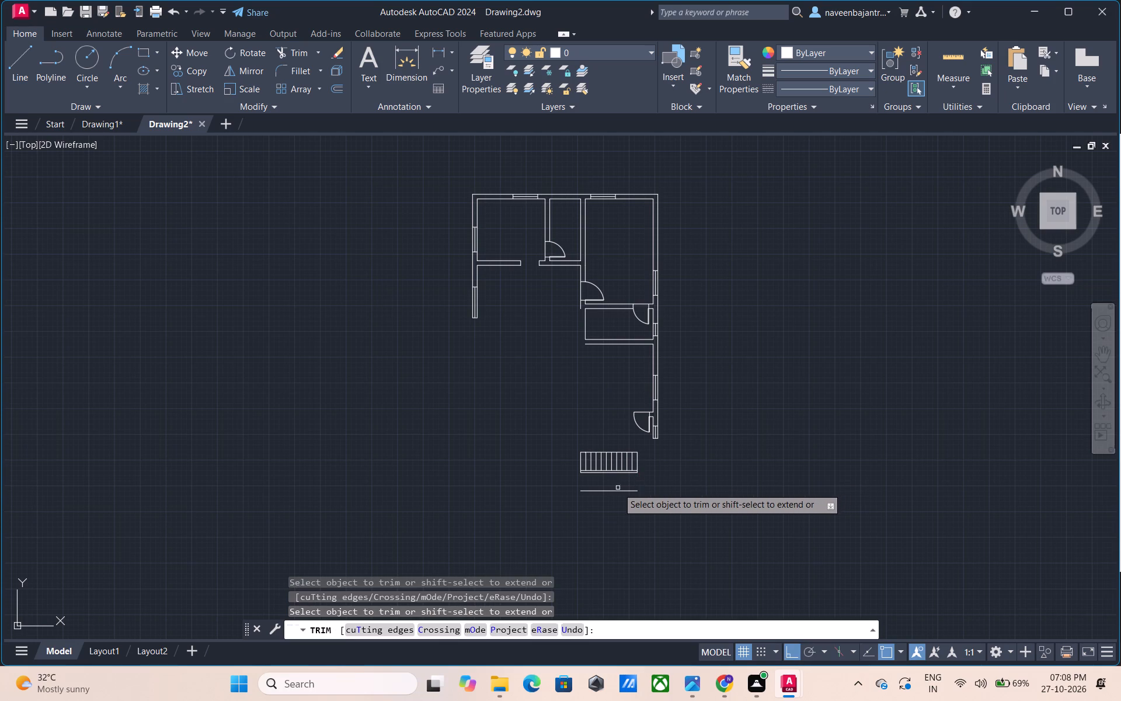
click(612, 490)
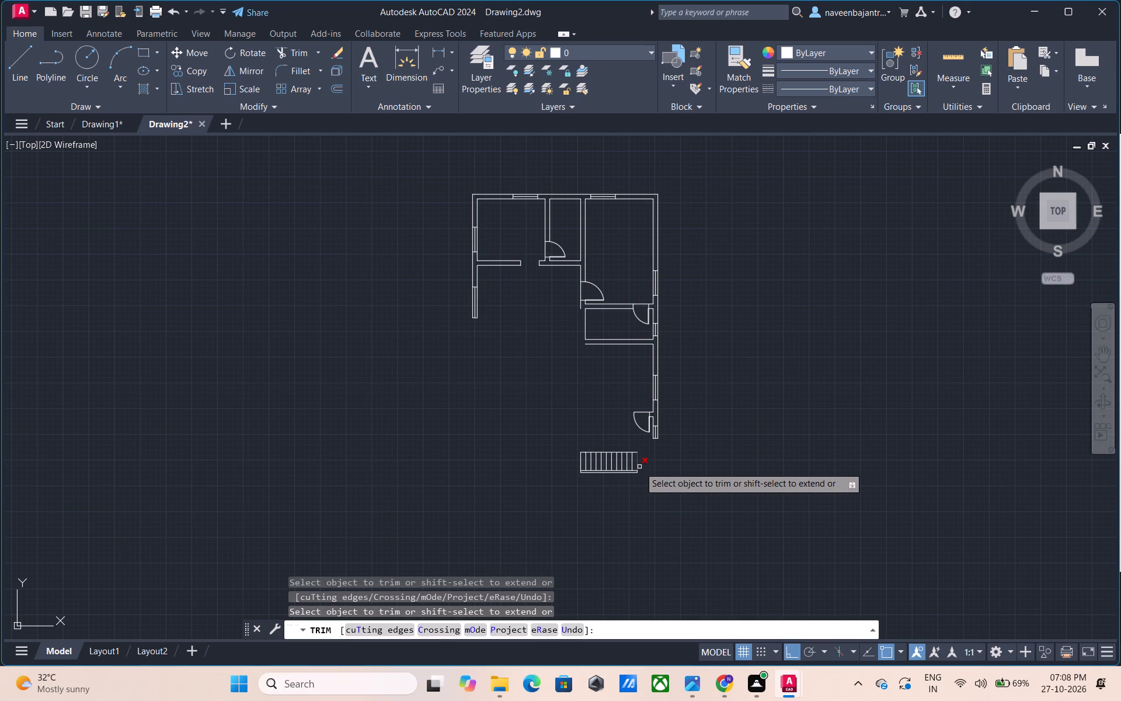
Trim away all the treads of the staircase's upper flight, together with the end lines on both sides.
click(639, 467)
click(632, 461)
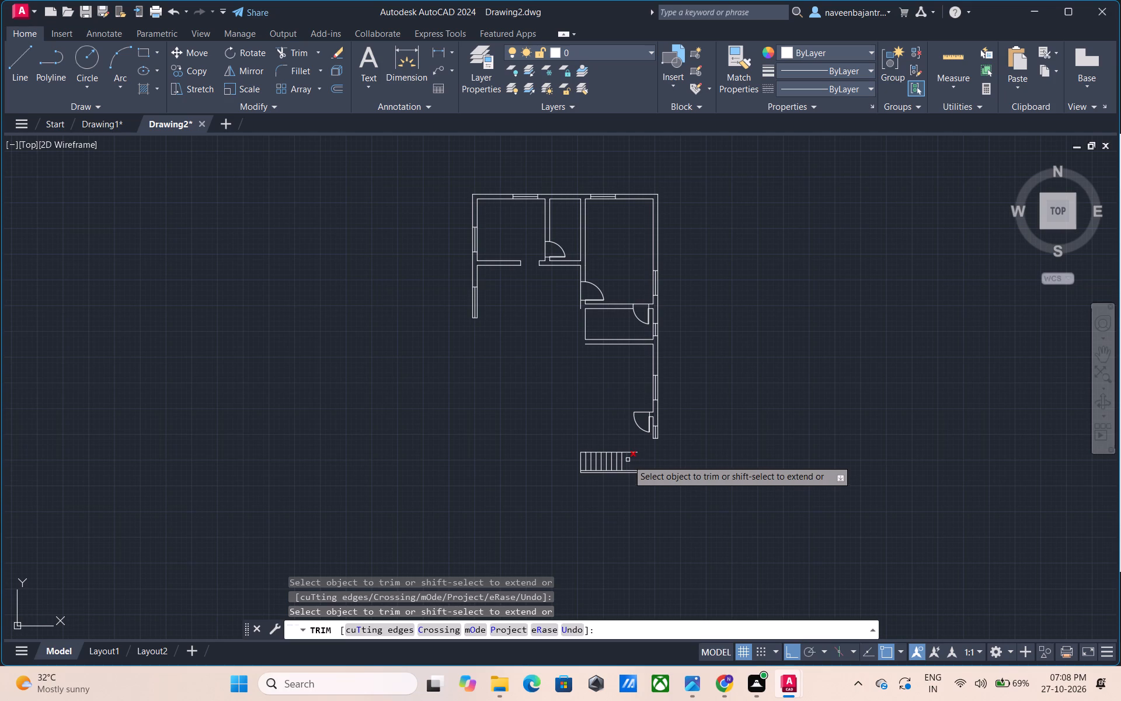
click(628, 460)
click(623, 463)
click(618, 461)
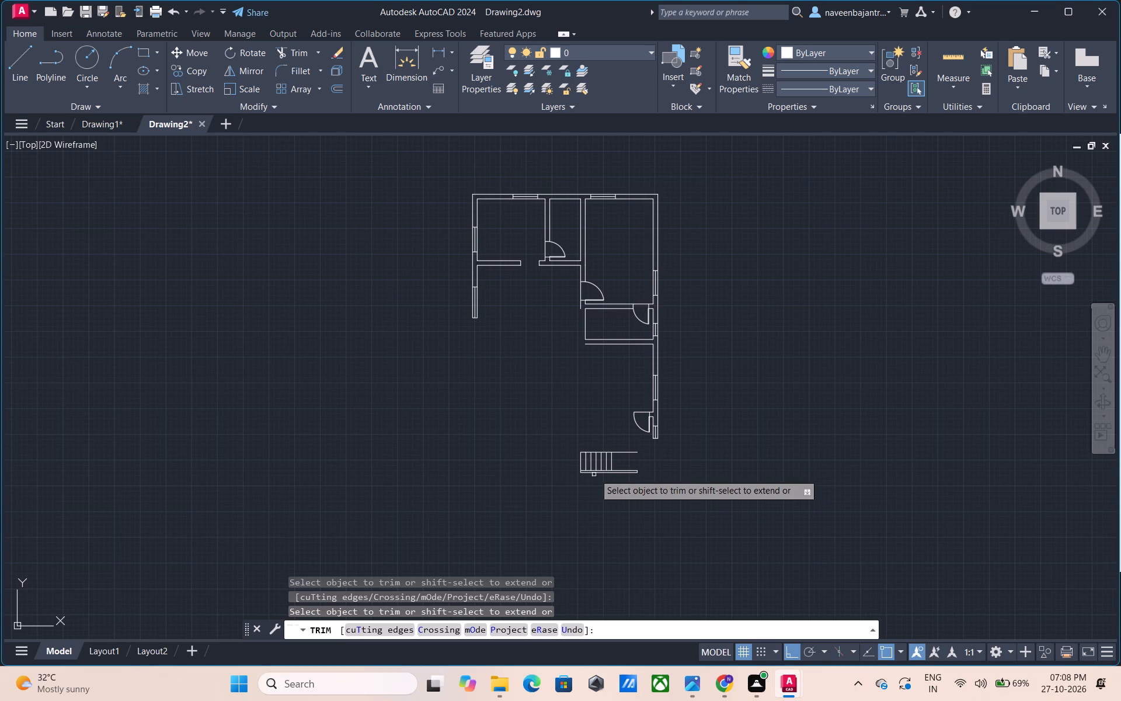
click(596, 460)
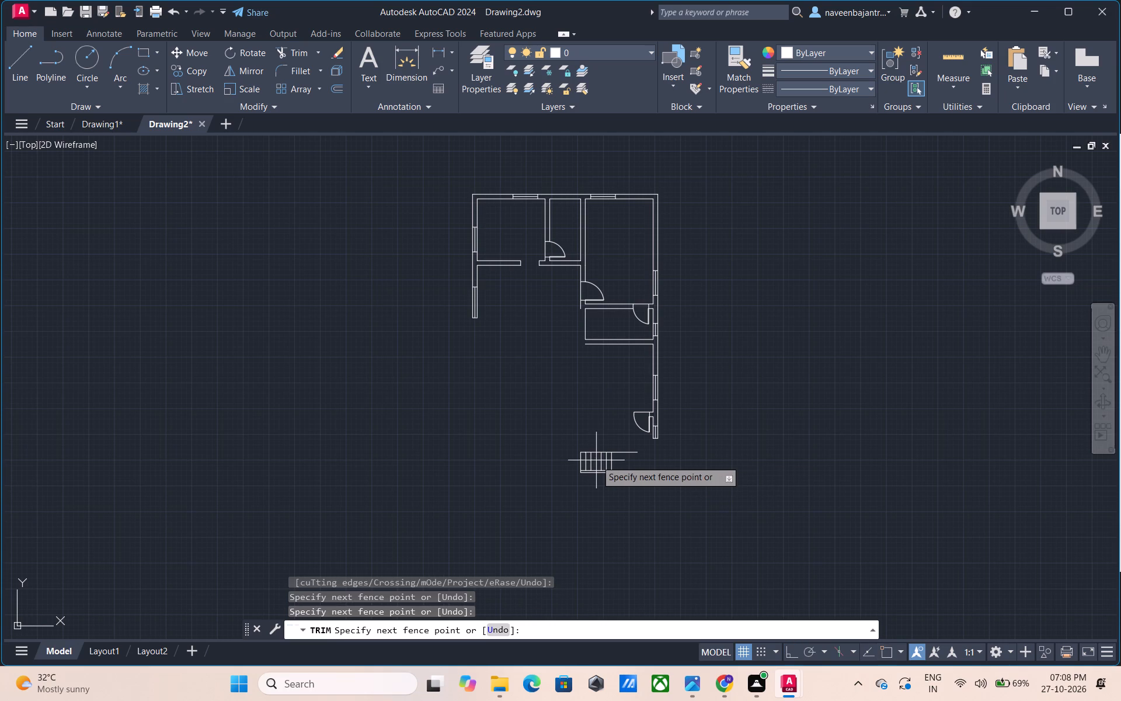
click(619, 461)
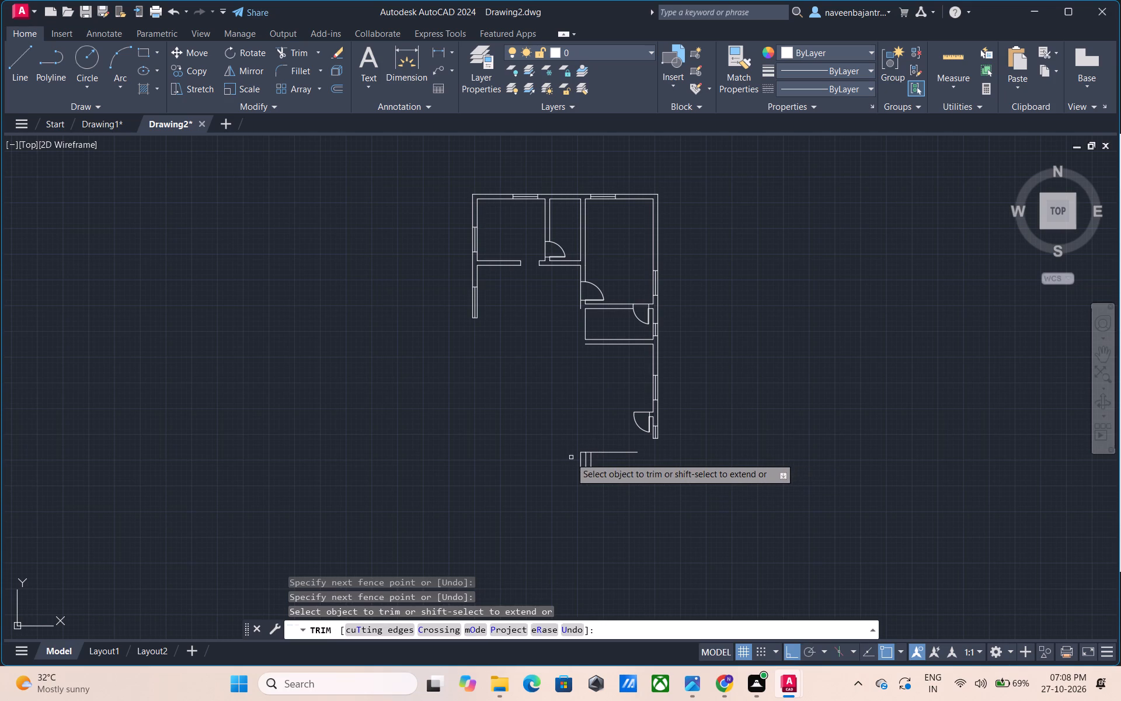
click(579, 463)
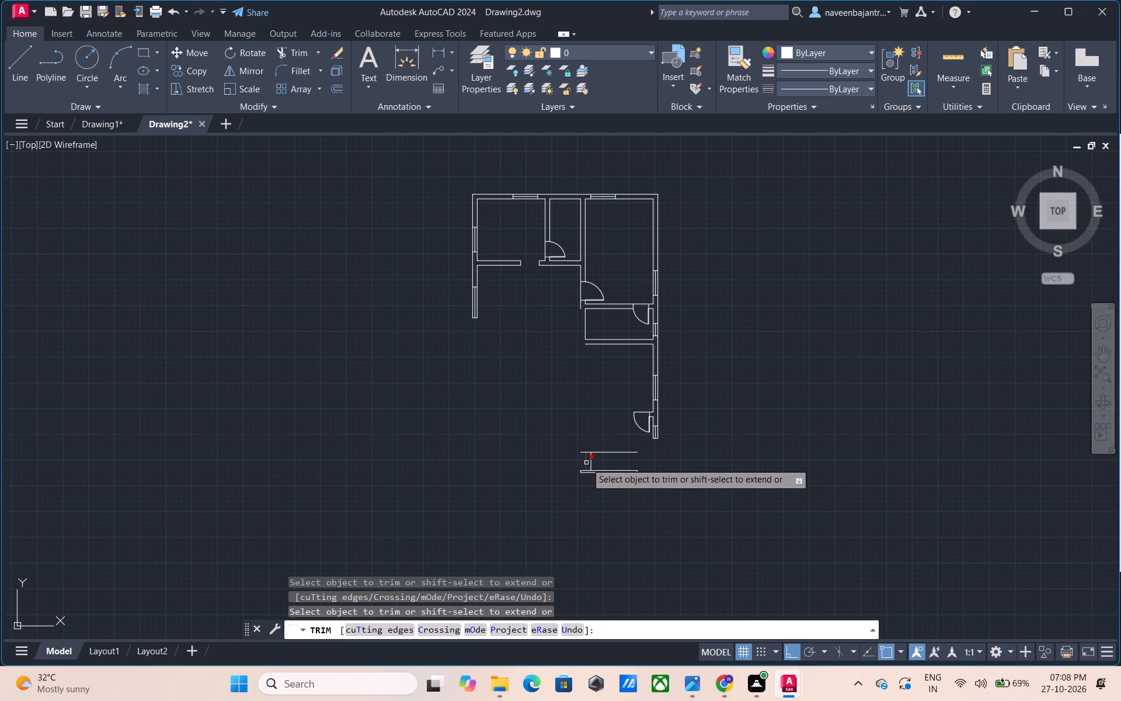
click(586, 463)
click(591, 461)
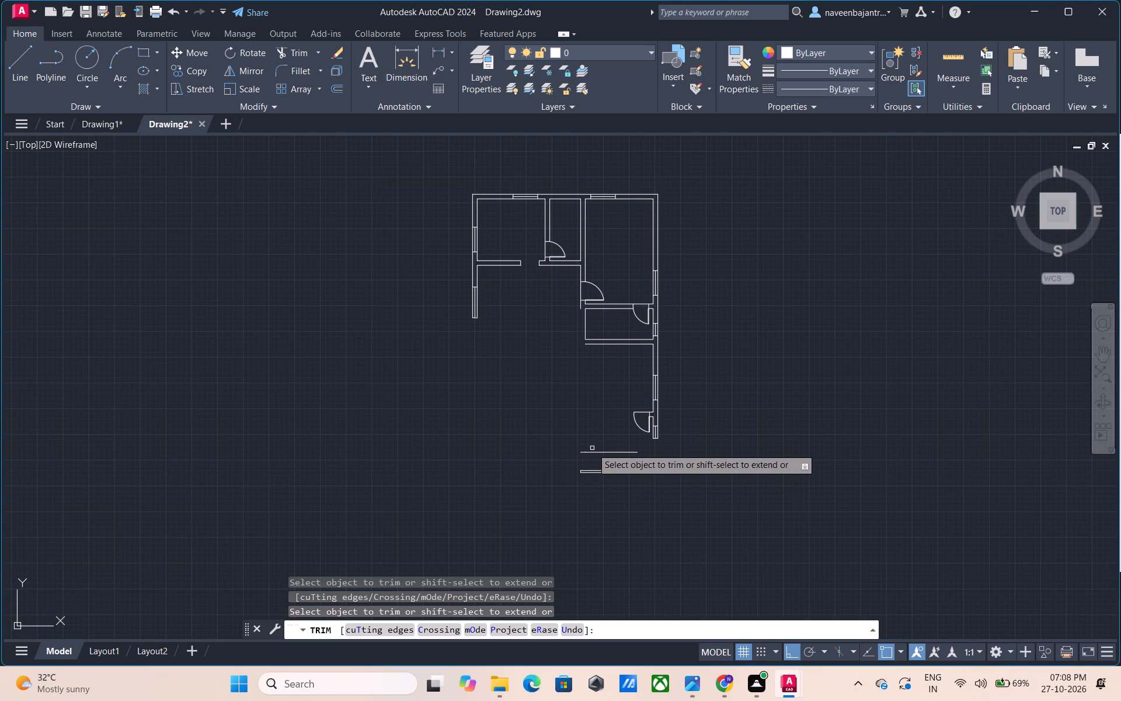
Trim away the leftover staircase lines below the plan: the detached horizontal line with its stub, and the bottom double line with its end caps.
click(592, 452)
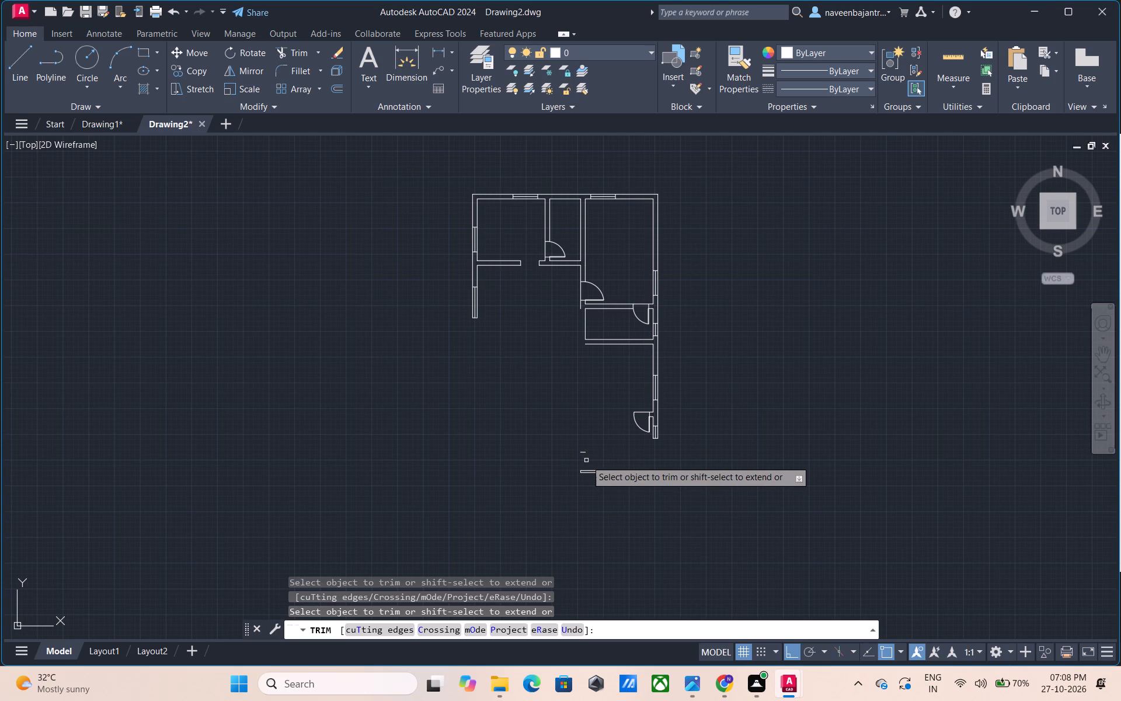
click(580, 453)
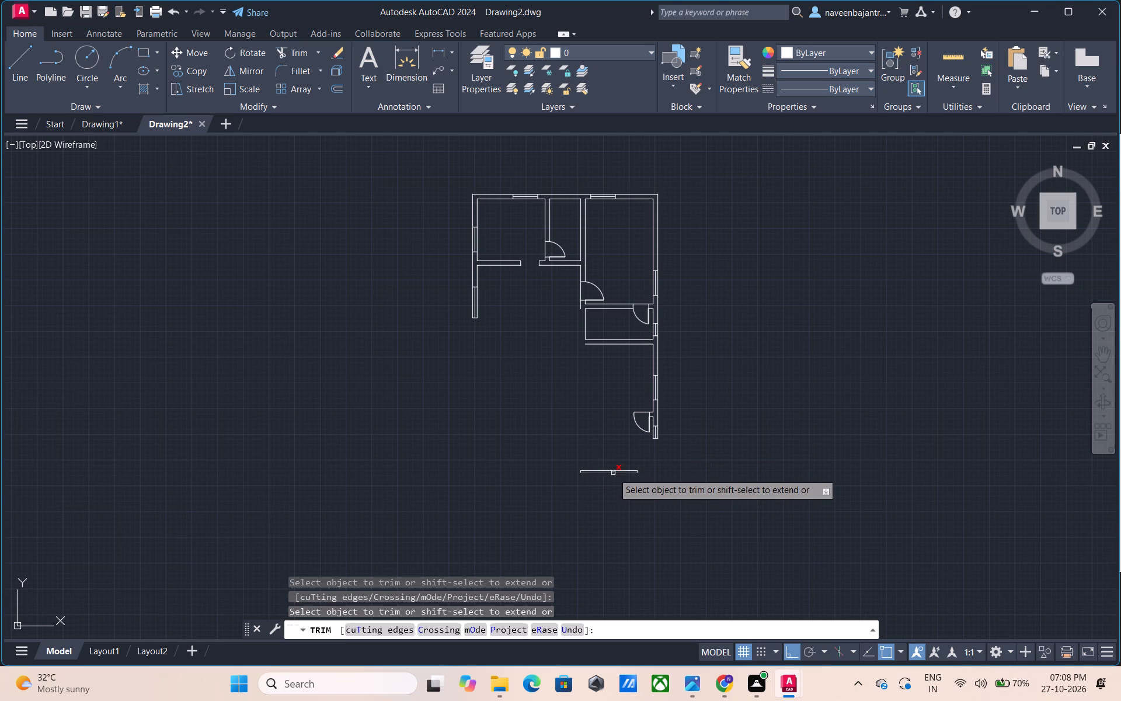
click(613, 473)
click(607, 469)
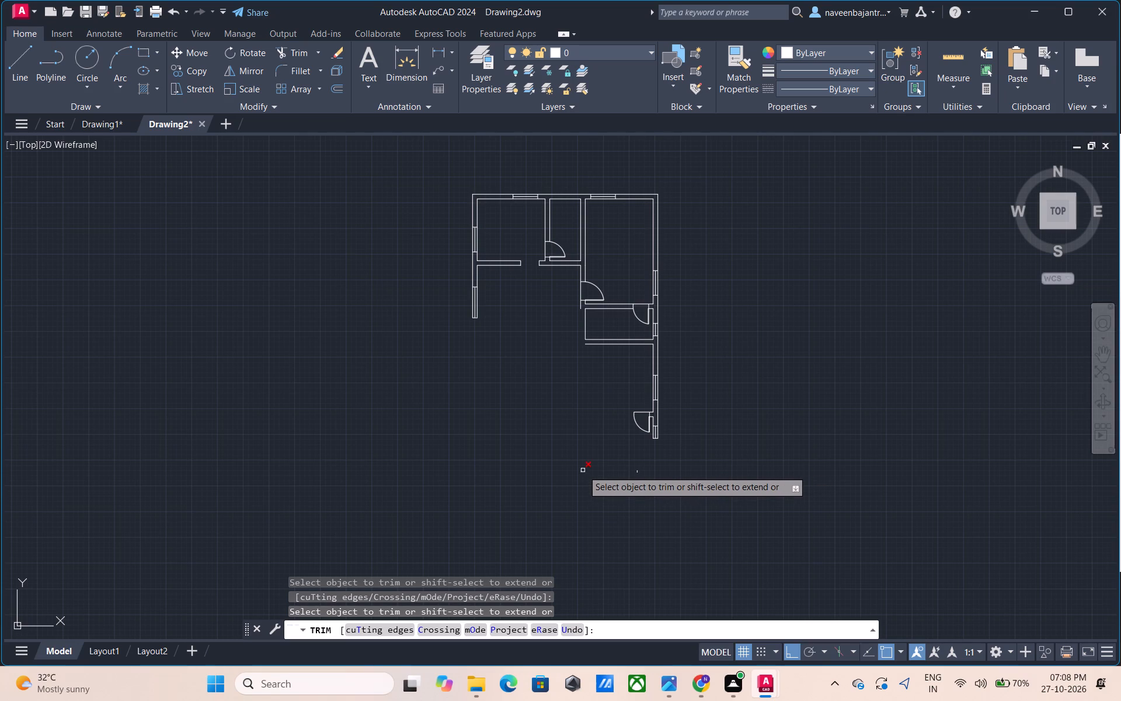
click(583, 470)
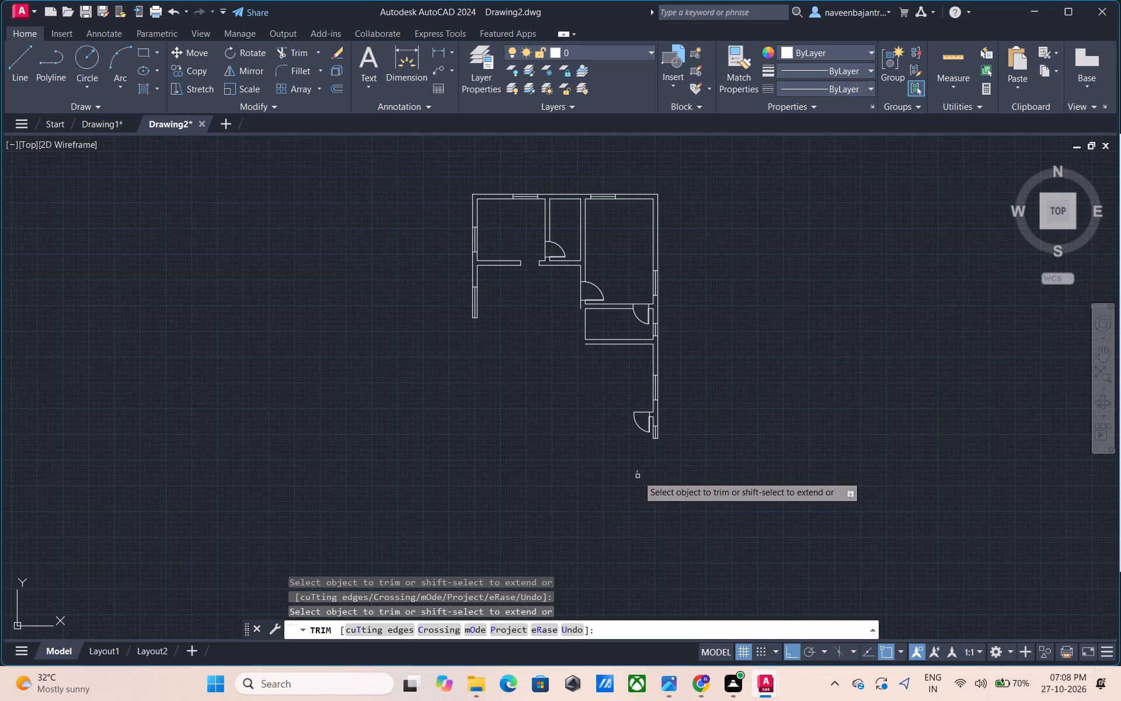
click(638, 470)
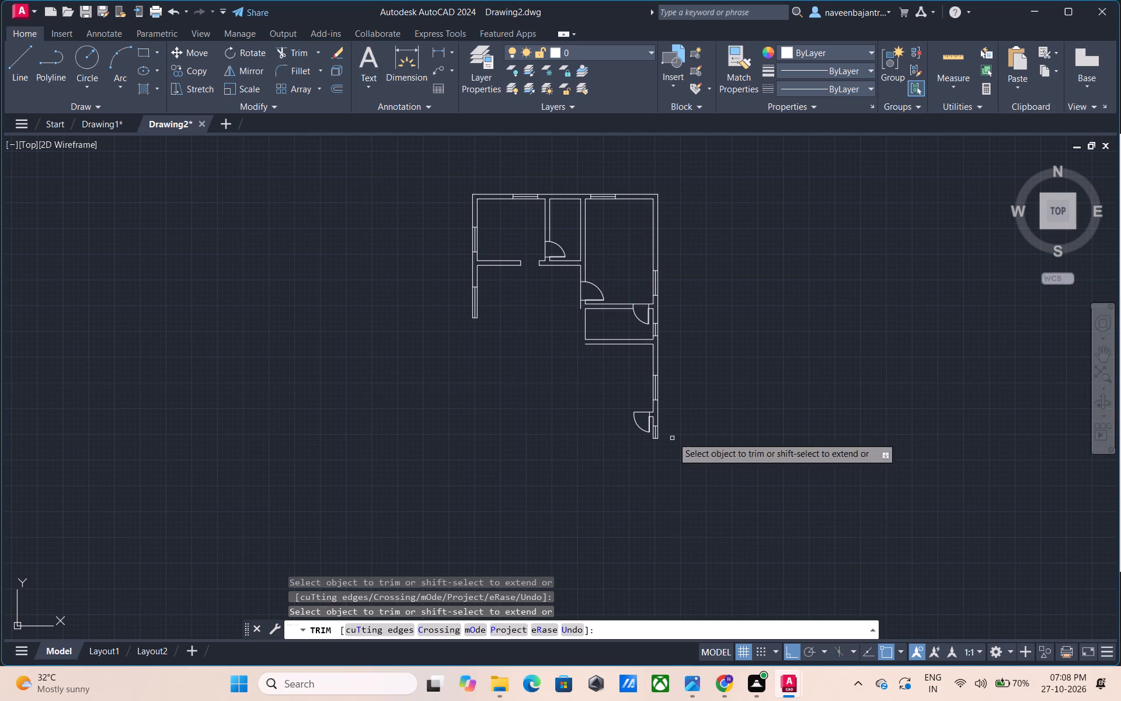
Trim away both lines of the lower wall of the northwest room, between the west exterior wall and the door opening.
click(496, 267)
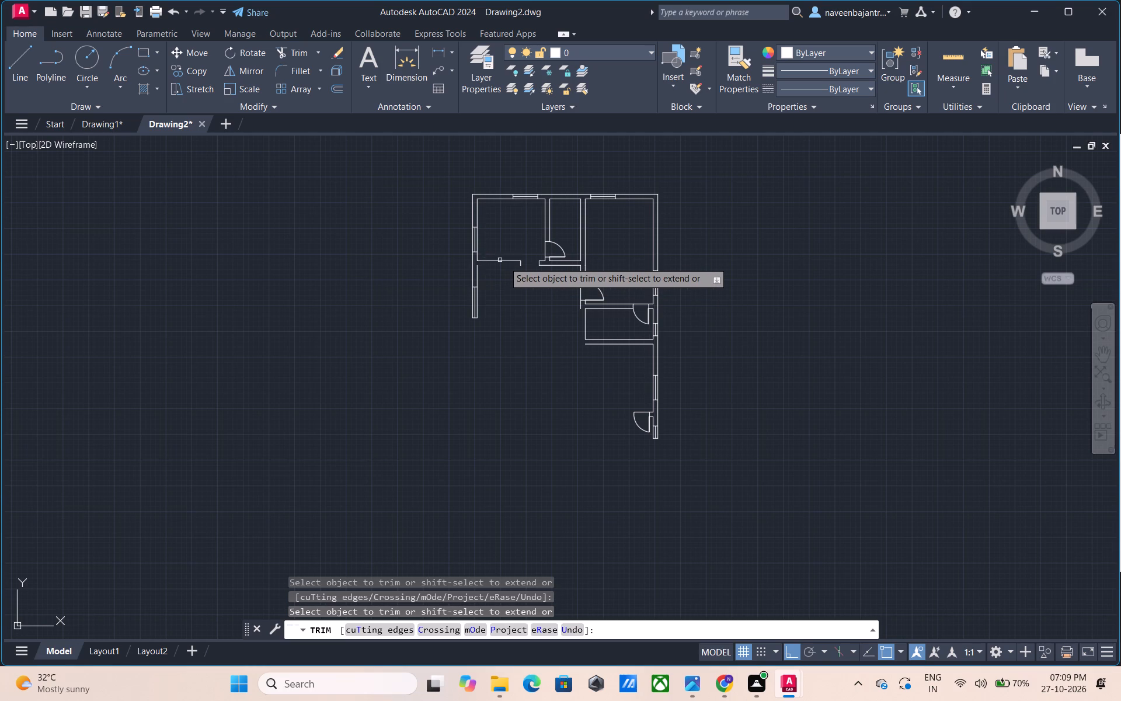
click(504, 262)
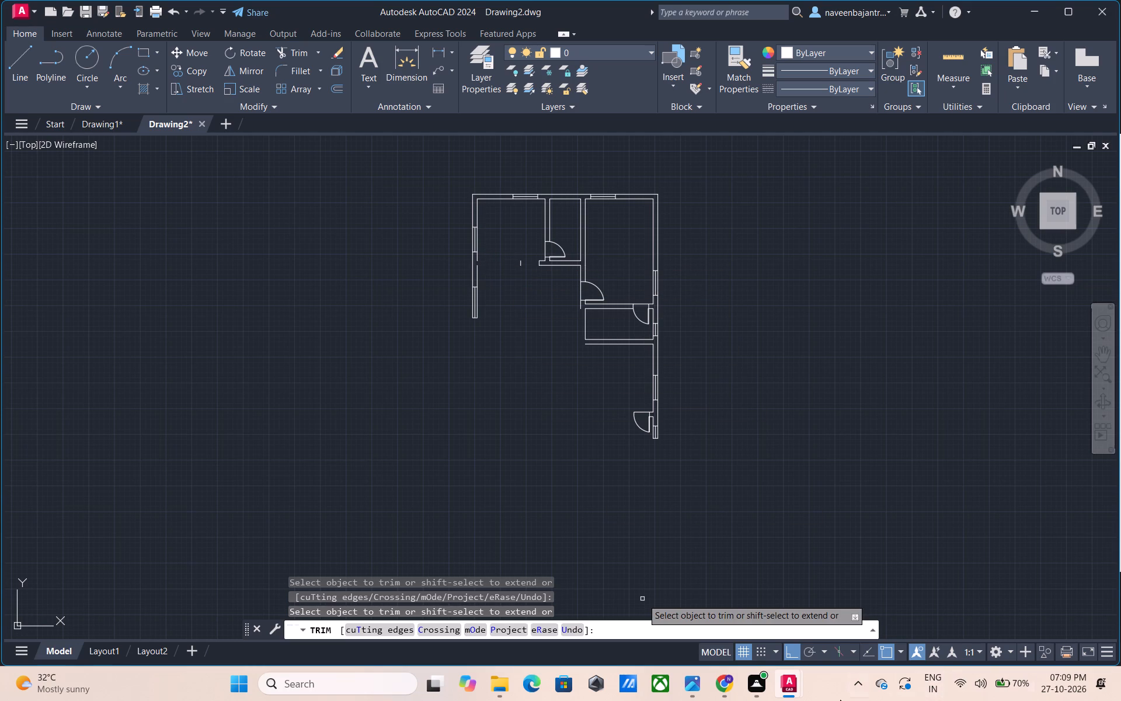
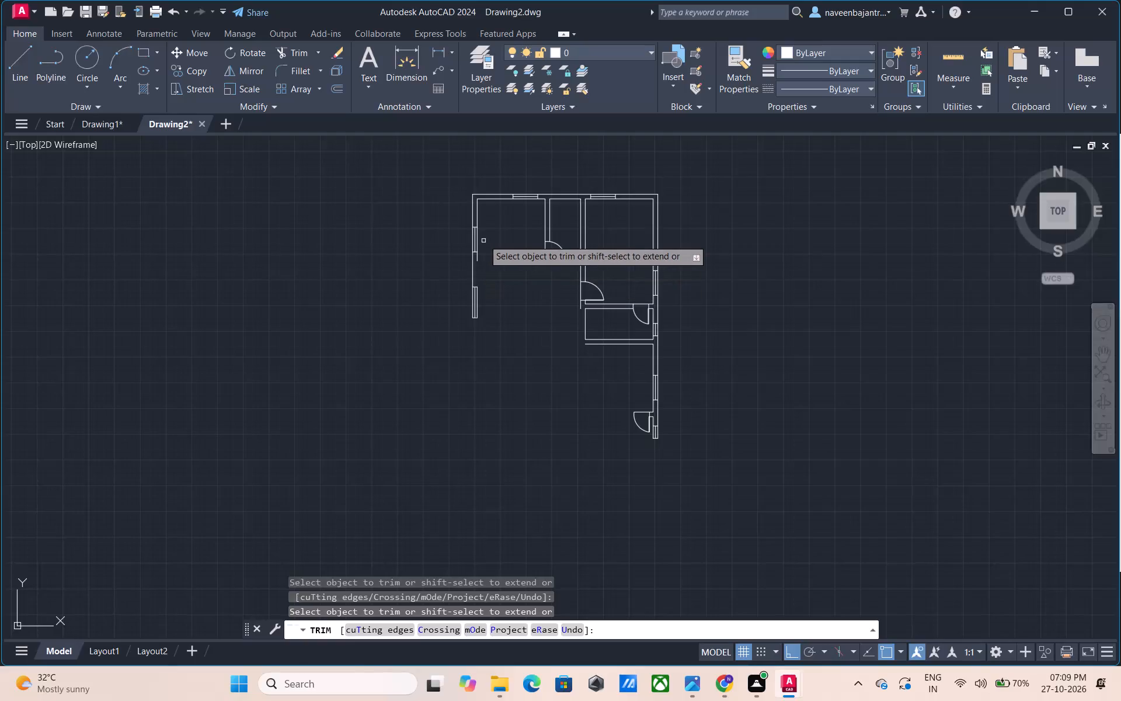
Trim away both lines of the west exterior wall between the two remaining west windows.
click(479, 258)
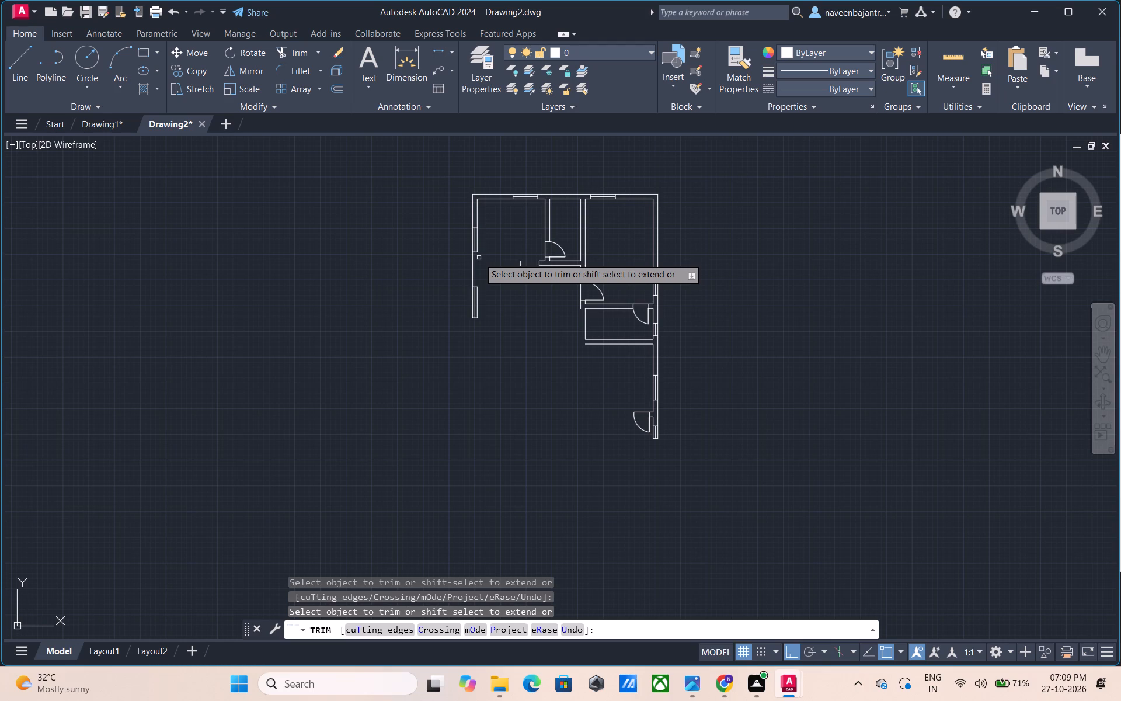
scroll(481, 258, up, 1)
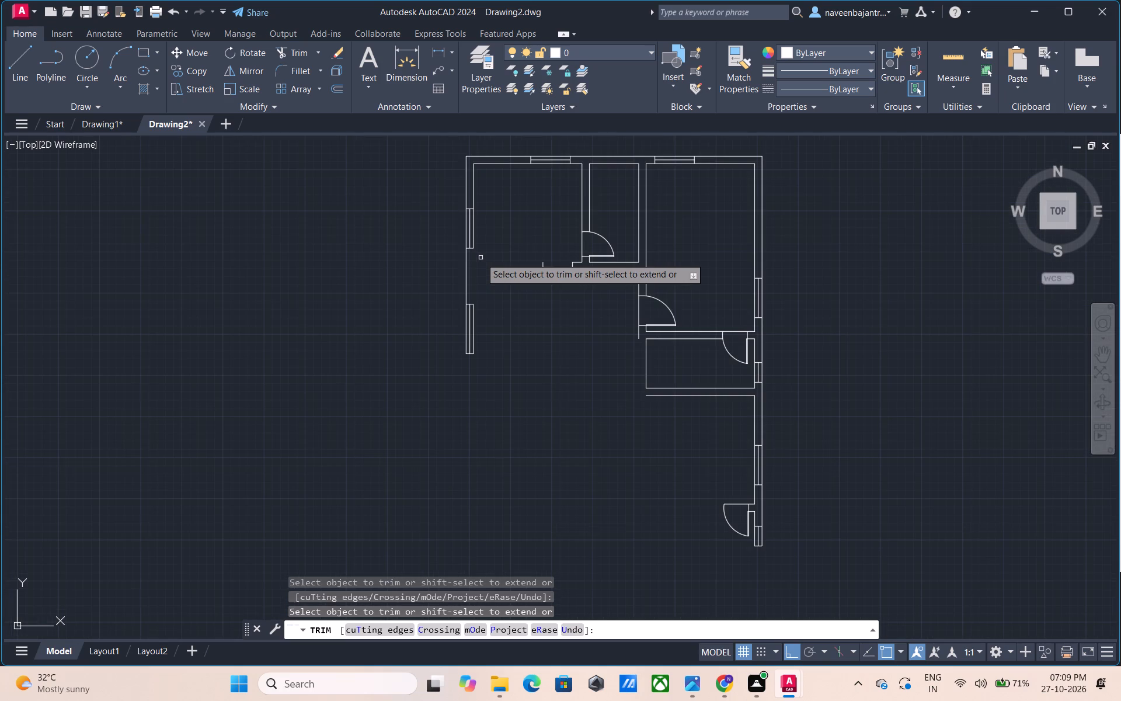
scroll(481, 258, up, 1)
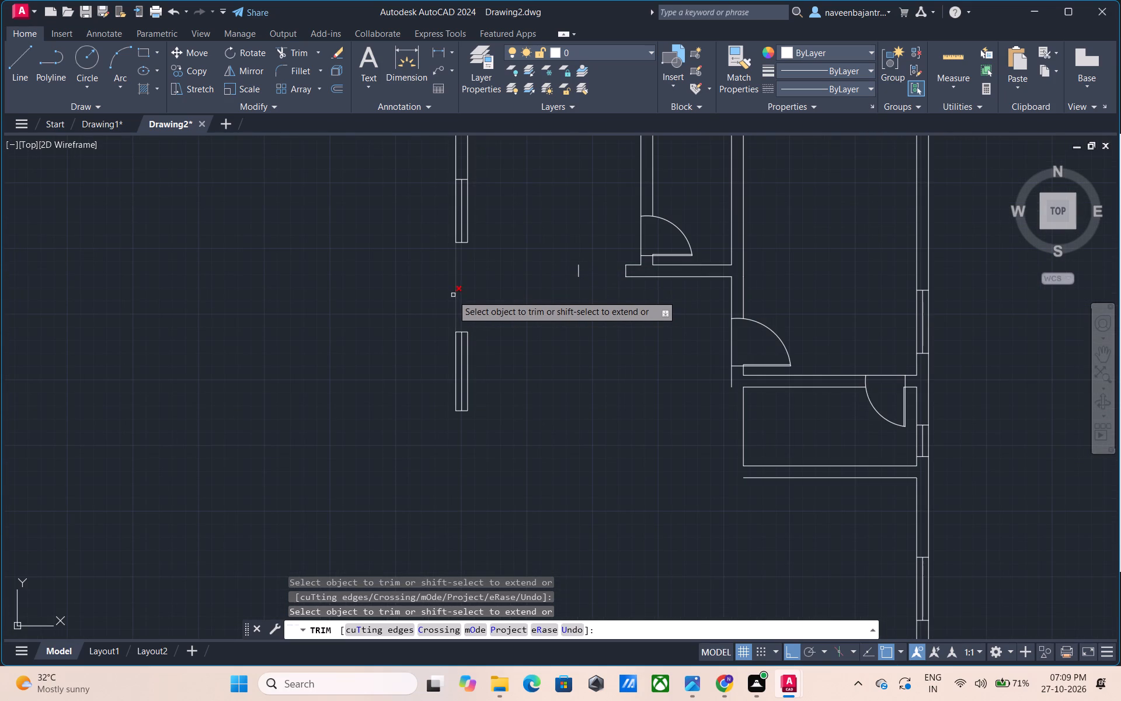
click(459, 291)
click(453, 291)
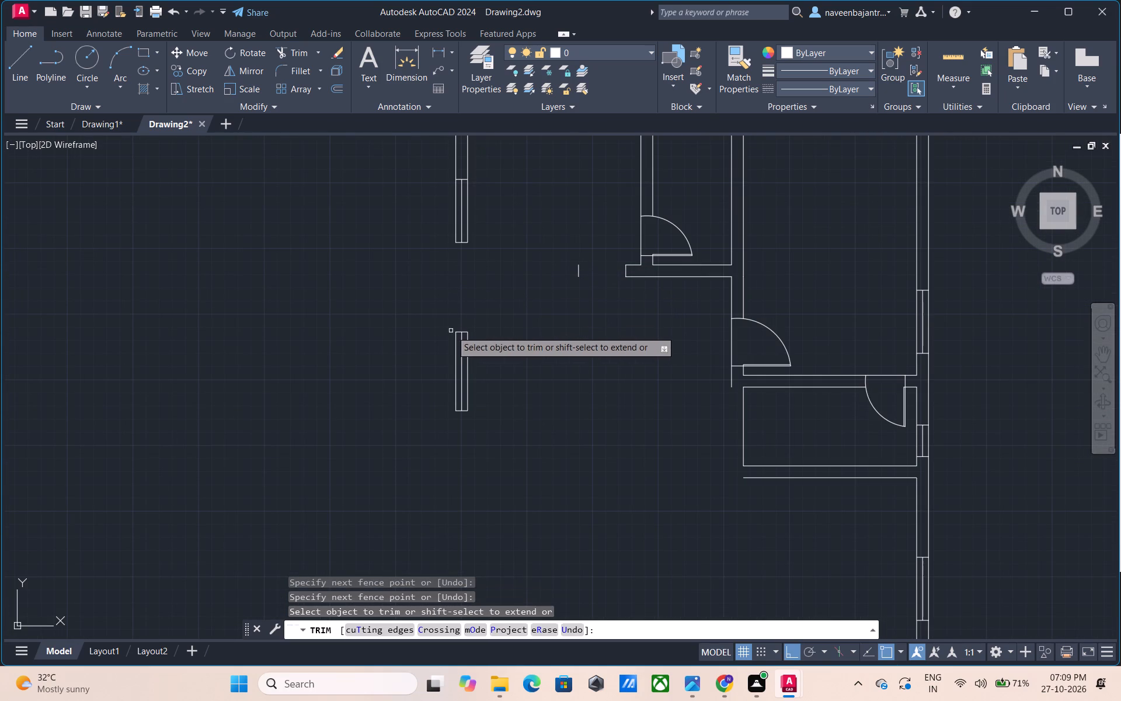
Trim away the lower west window's lines and end caps, along with the detached door-opening jamb line beside it.
click(457, 333)
click(469, 334)
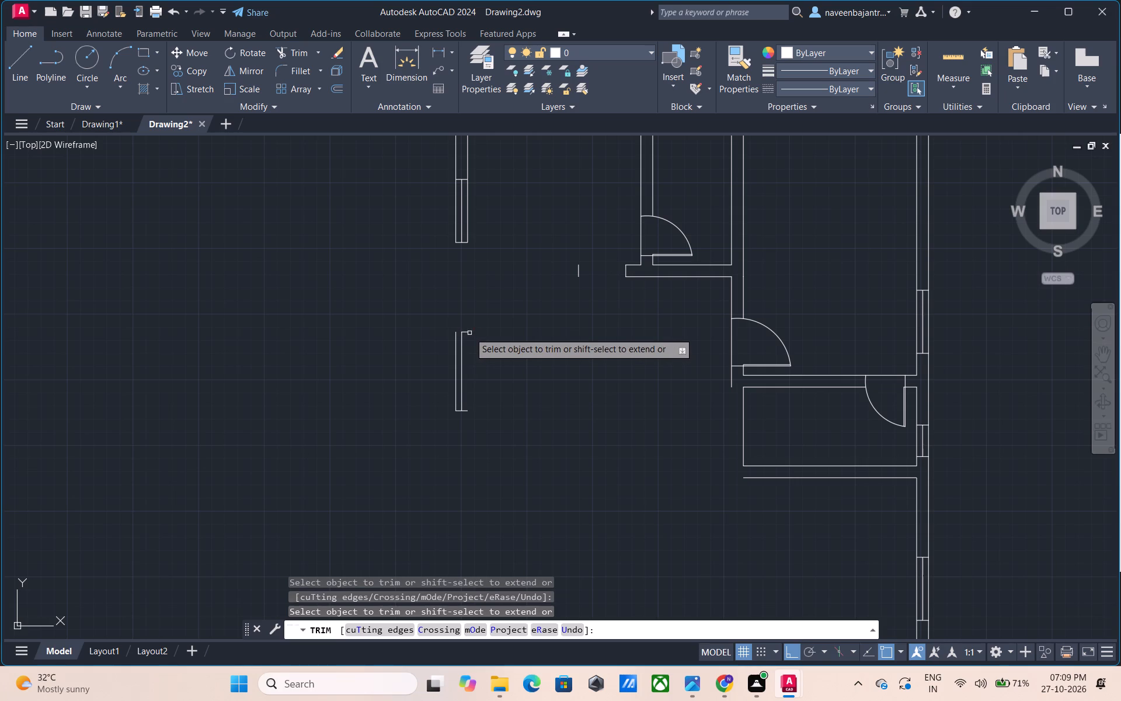
click(464, 333)
click(454, 336)
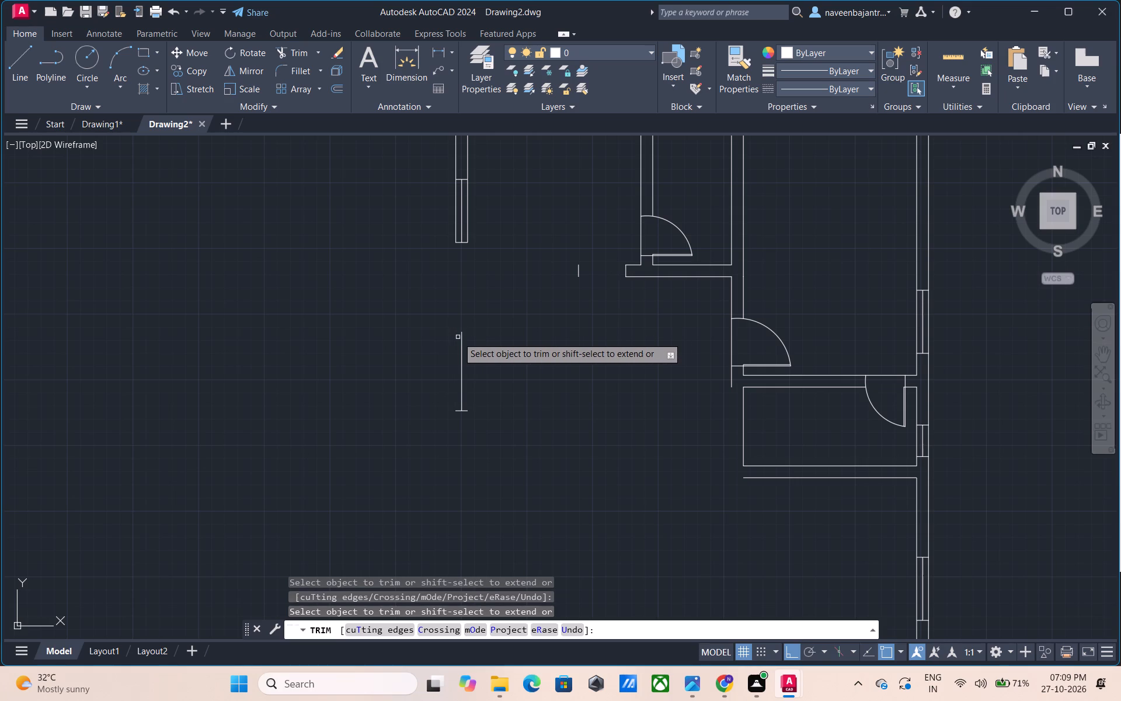
click(461, 340)
click(469, 415)
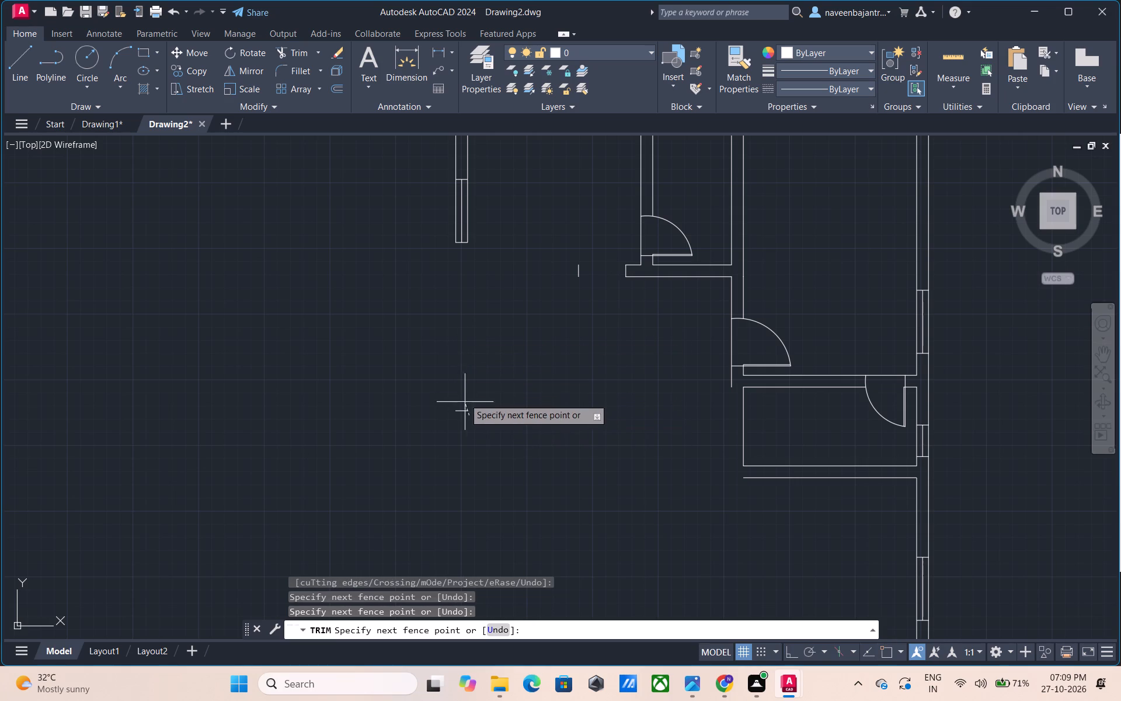
click(462, 408)
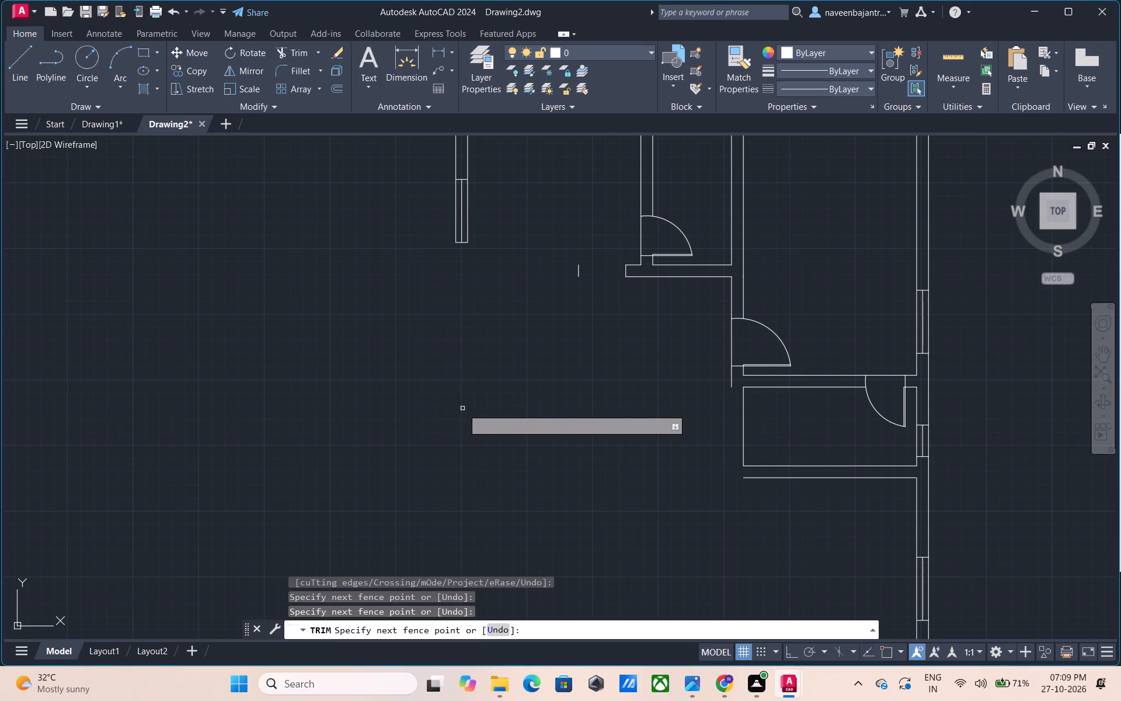
click(577, 273)
Trim away the northwest room's west window with its bottom end cap, and the inner line of the north wall up to the partition.
scroll(549, 259, down, 2)
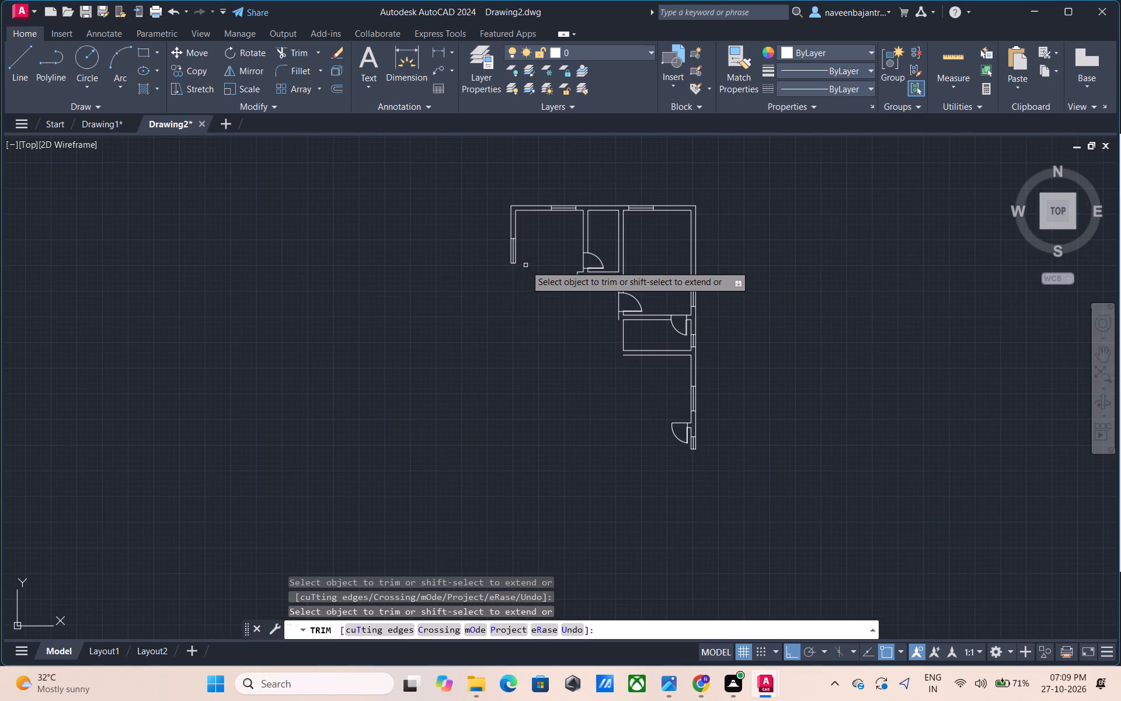
click(516, 259)
click(511, 257)
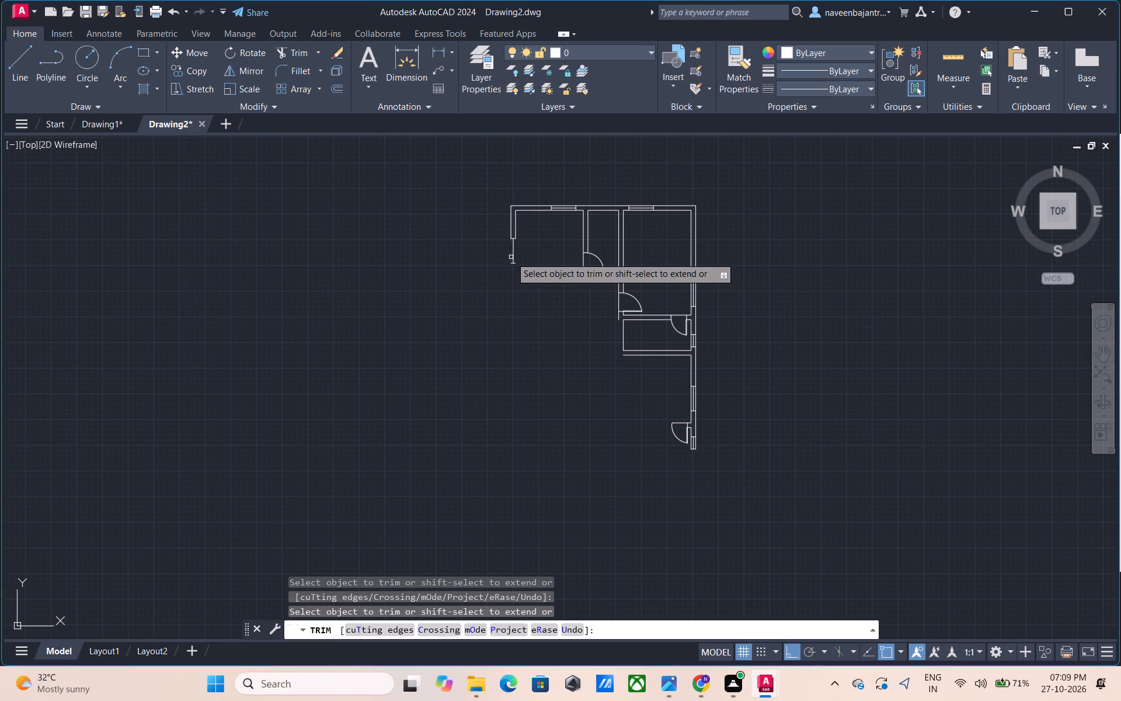
click(511, 257)
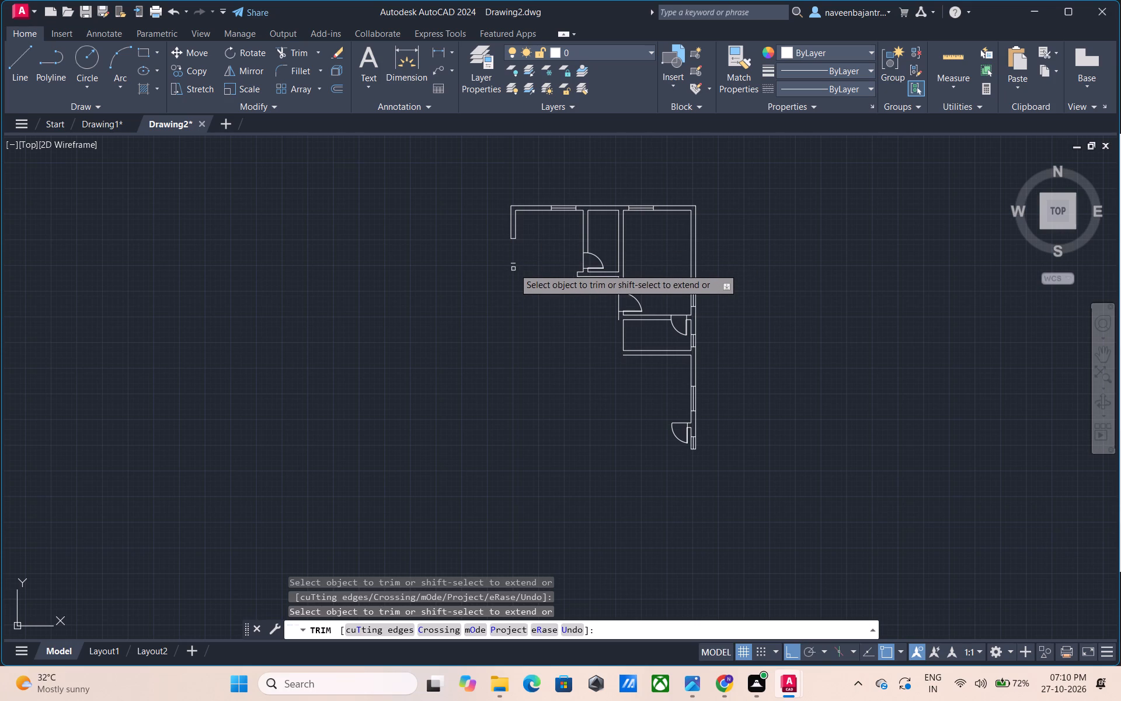
click(514, 262)
click(548, 210)
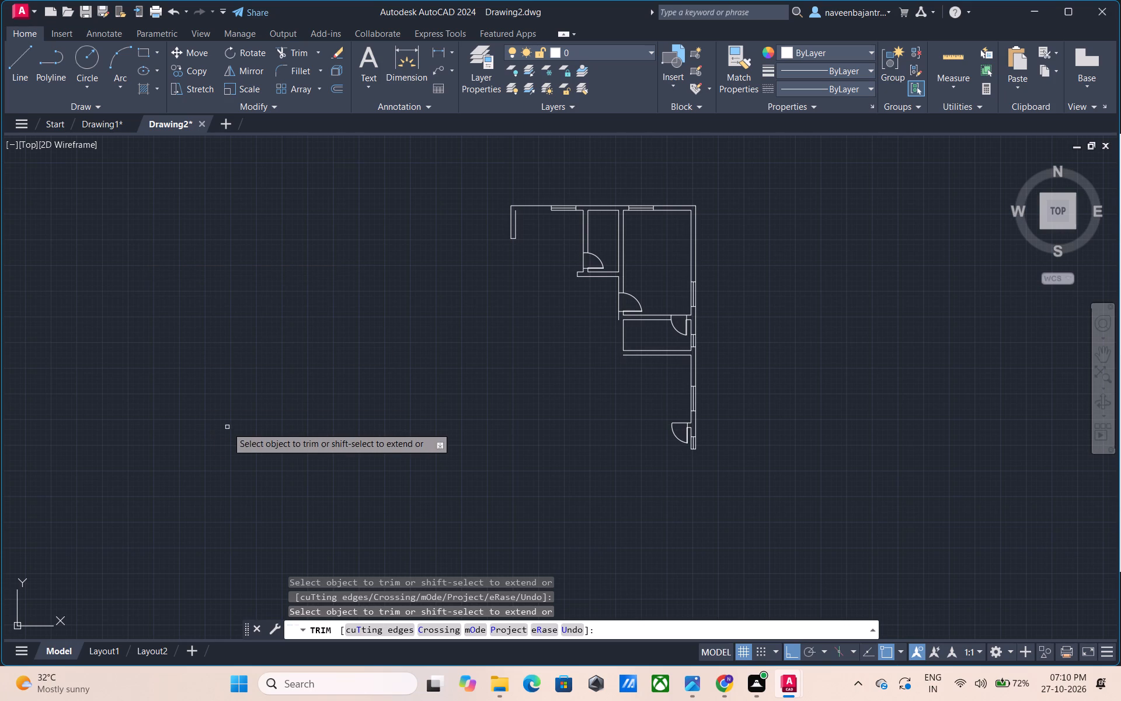
Examine the complete floor plan next to the partly trimmed copy, comparing its rooms, doors, windows and staircase.
middle_drag(244, 422, 1079, 402)
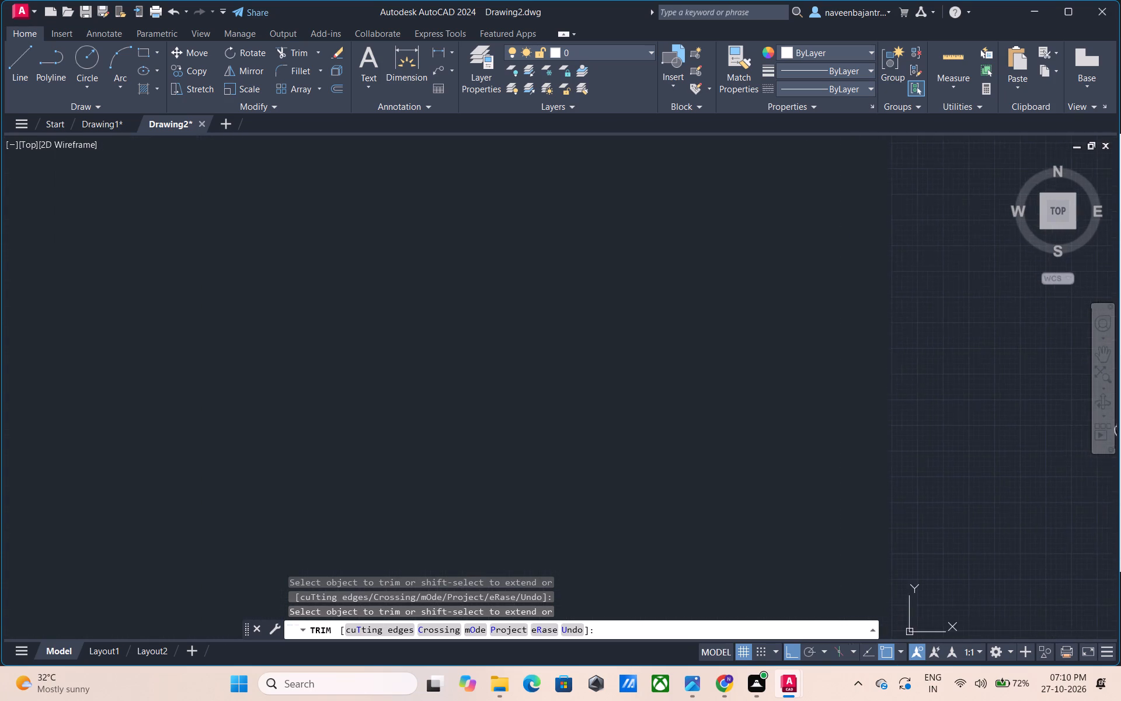
middle_drag(1079, 402, 354, 324)
scroll(351, 332, down, 2)
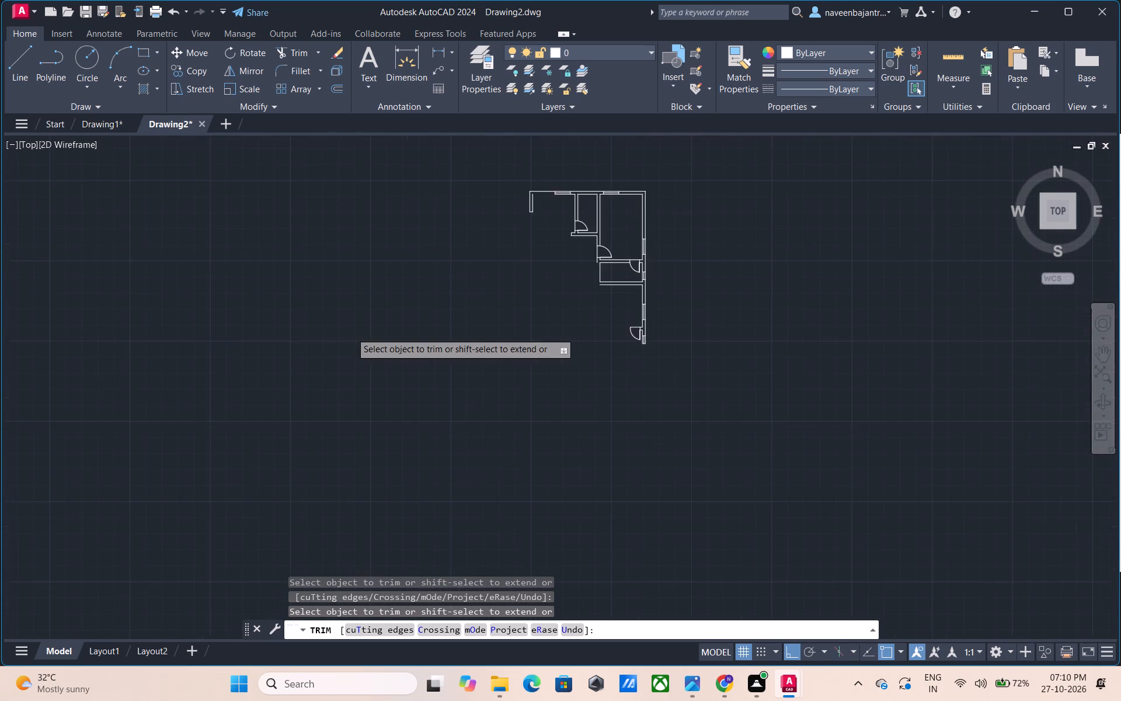
scroll(351, 332, down, 3)
middle_drag(354, 335, 476, 348)
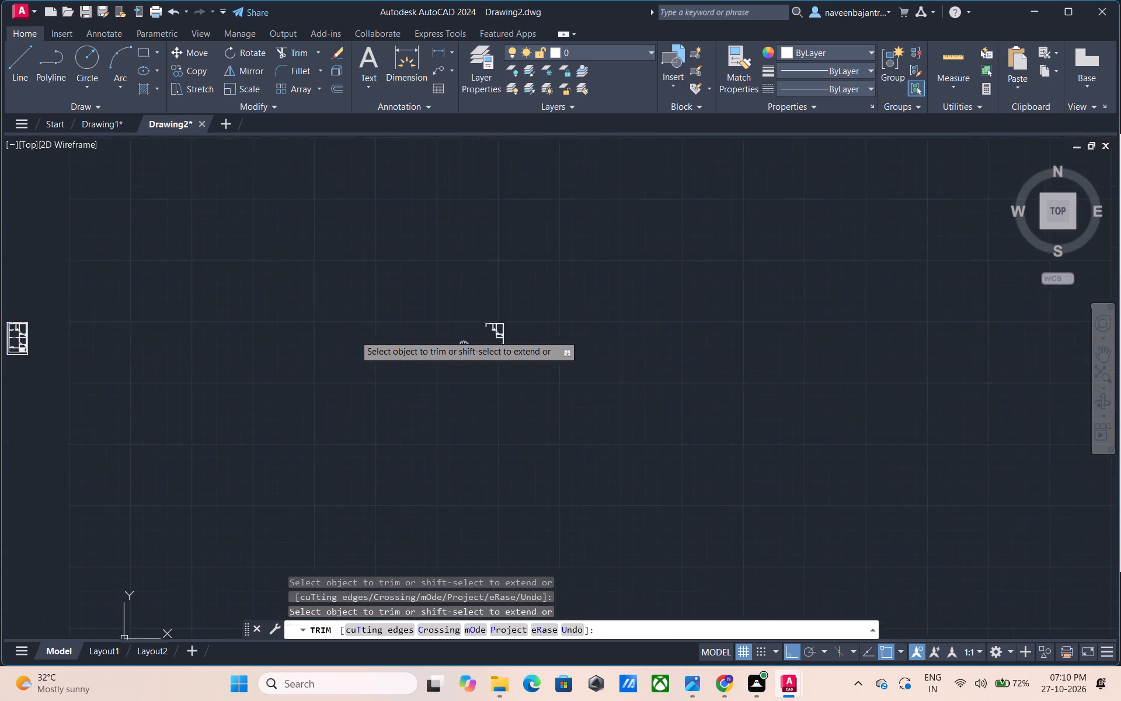
middle_drag(476, 348, 537, 349)
middle_drag(205, 335, 306, 366)
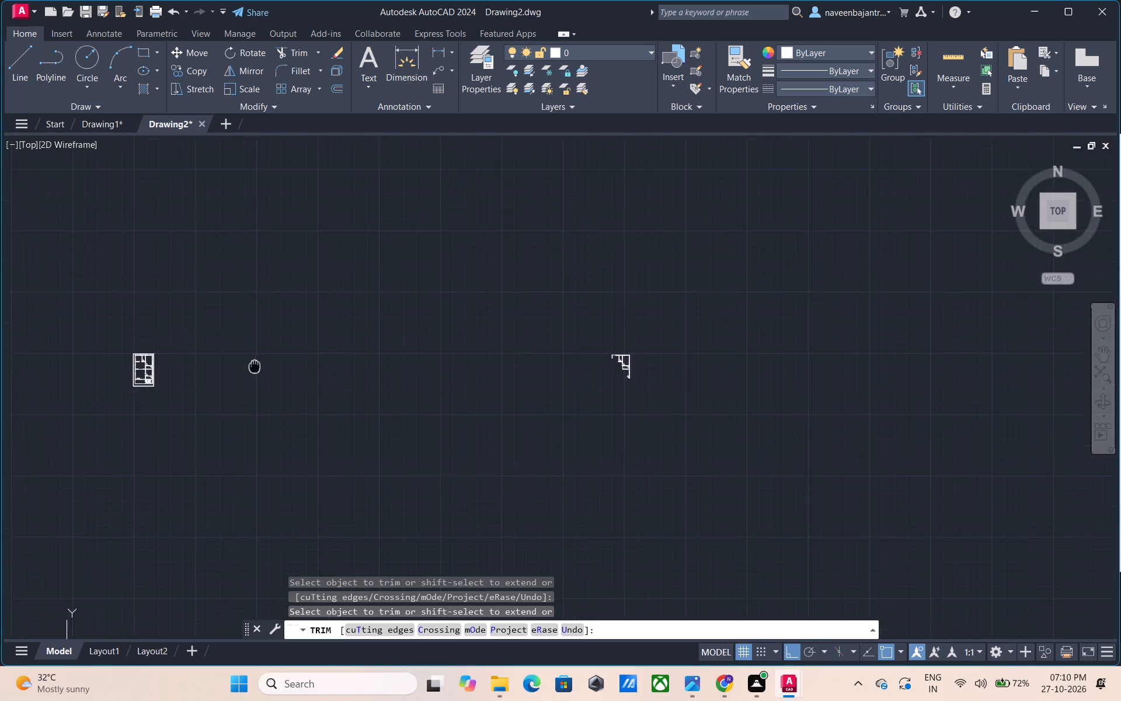
middle_drag(306, 366, 626, 319)
scroll(627, 314, up, 3)
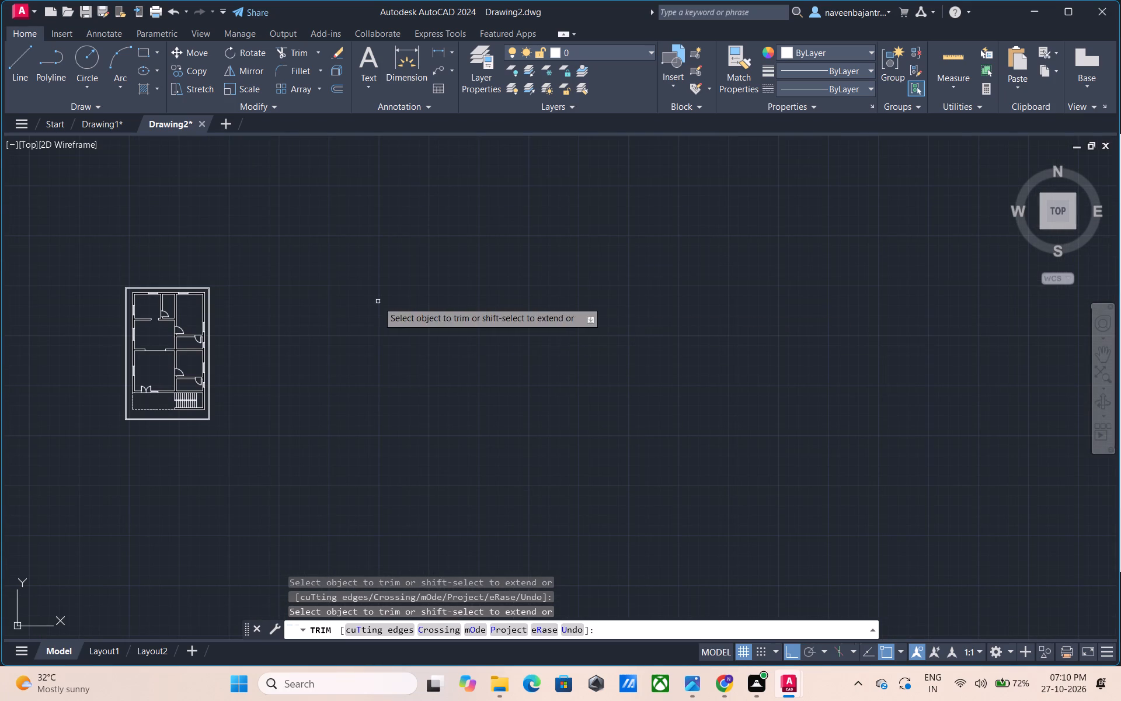
middle_drag(332, 335, 648, 329)
scroll(651, 331, up, 1)
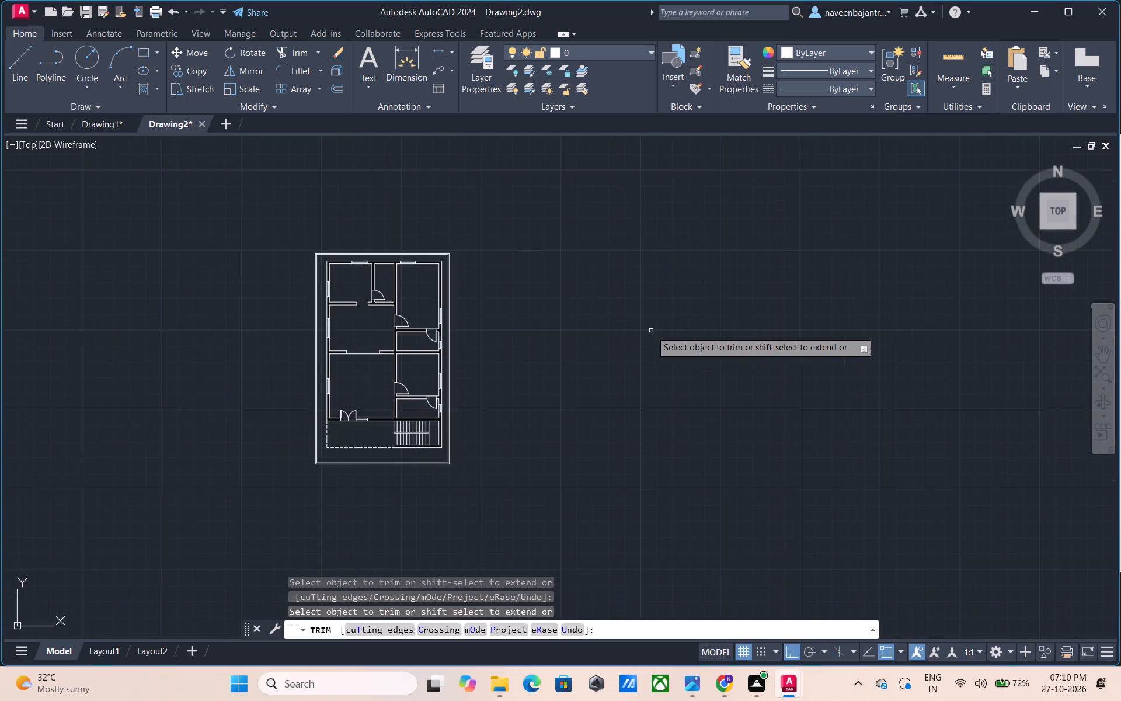
scroll(651, 331, up, 1)
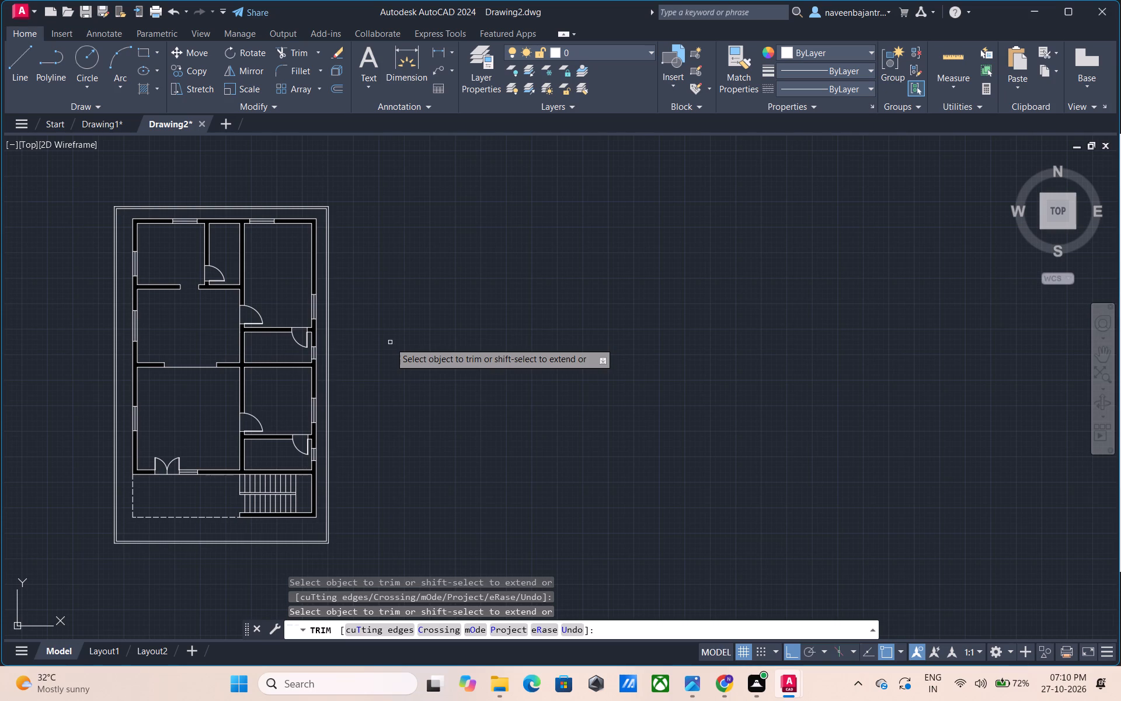
scroll(645, 342, down, 2)
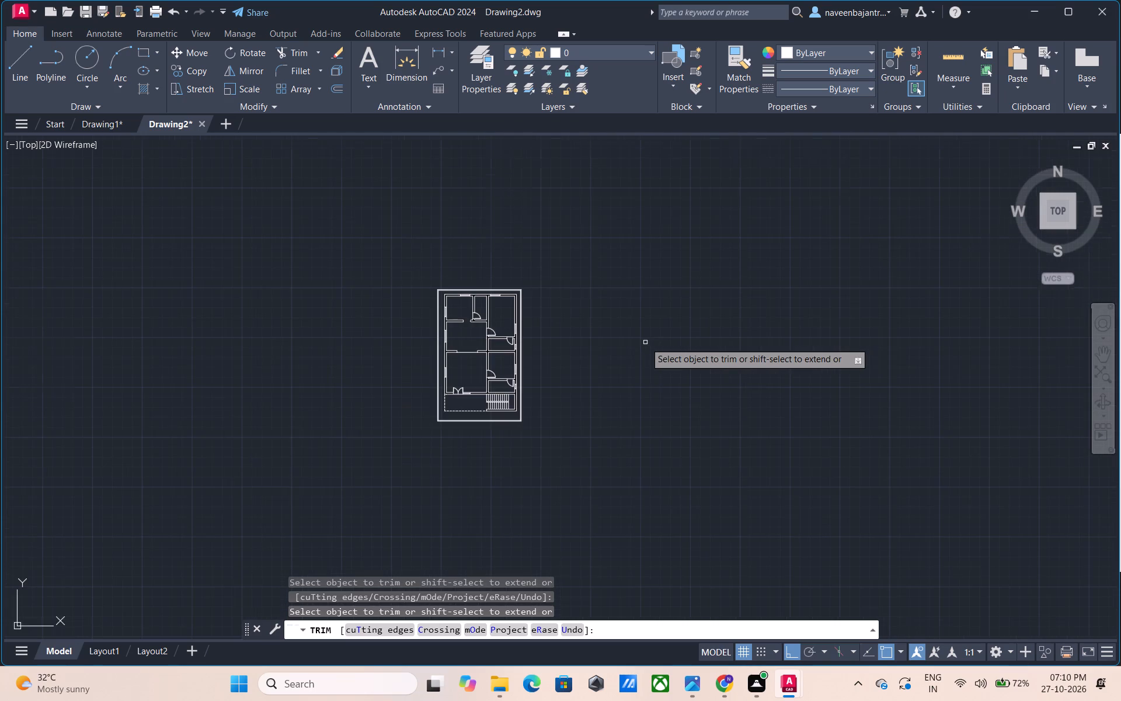
scroll(645, 342, down, 4)
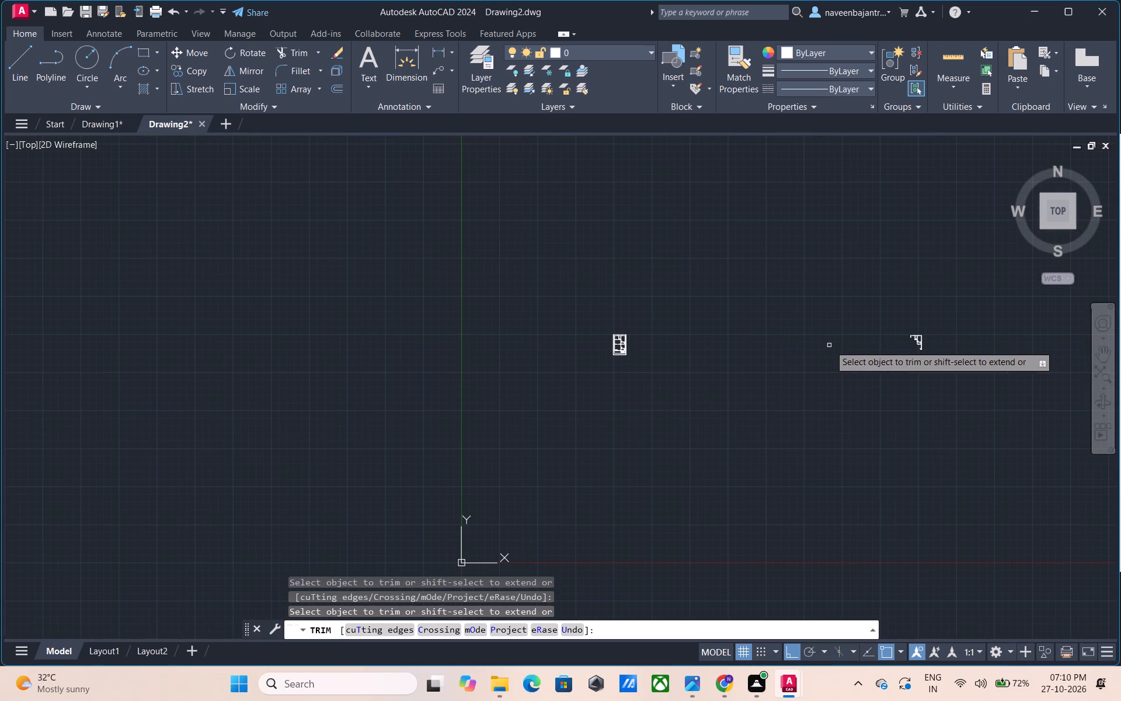
Trim away the door swing arc of the small north room and the end cap of the wall beneath it in the partly trimmed plan.
click(923, 342)
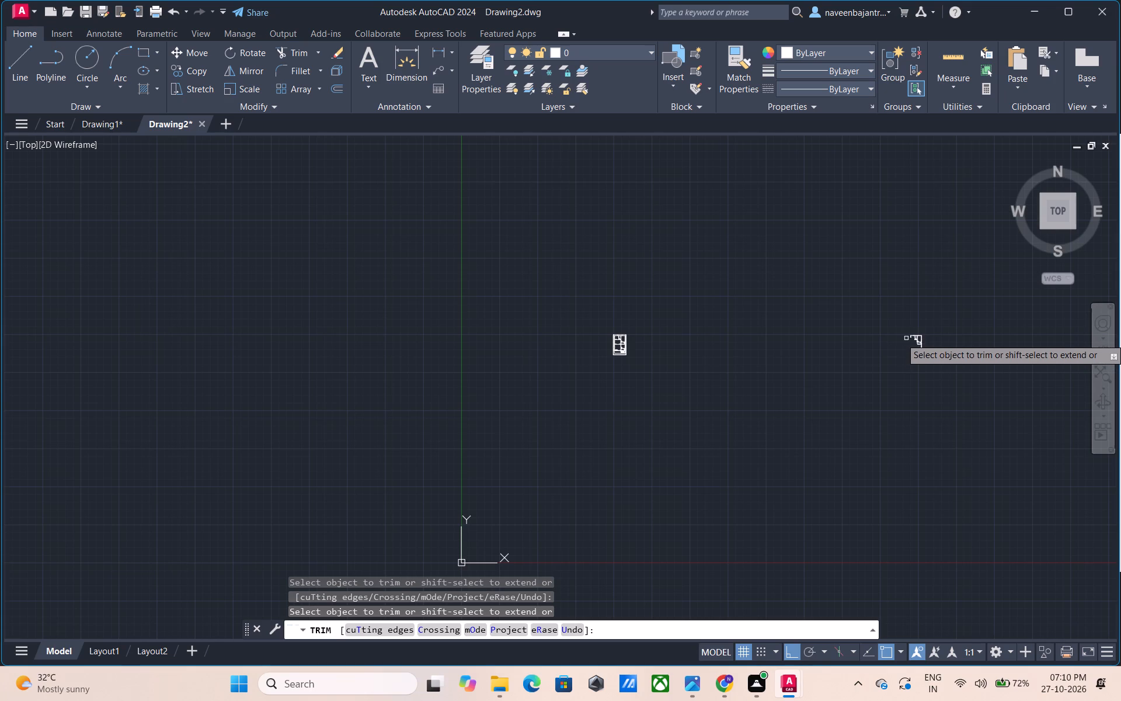
click(915, 339)
click(917, 339)
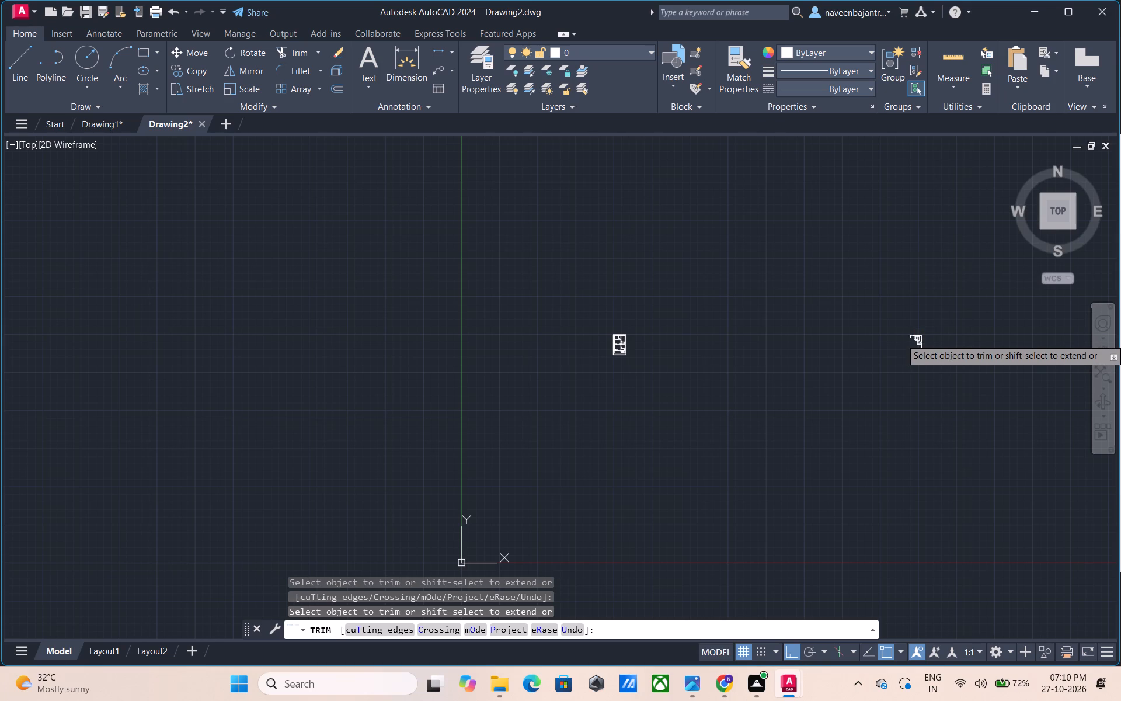
scroll(914, 350, up, 5)
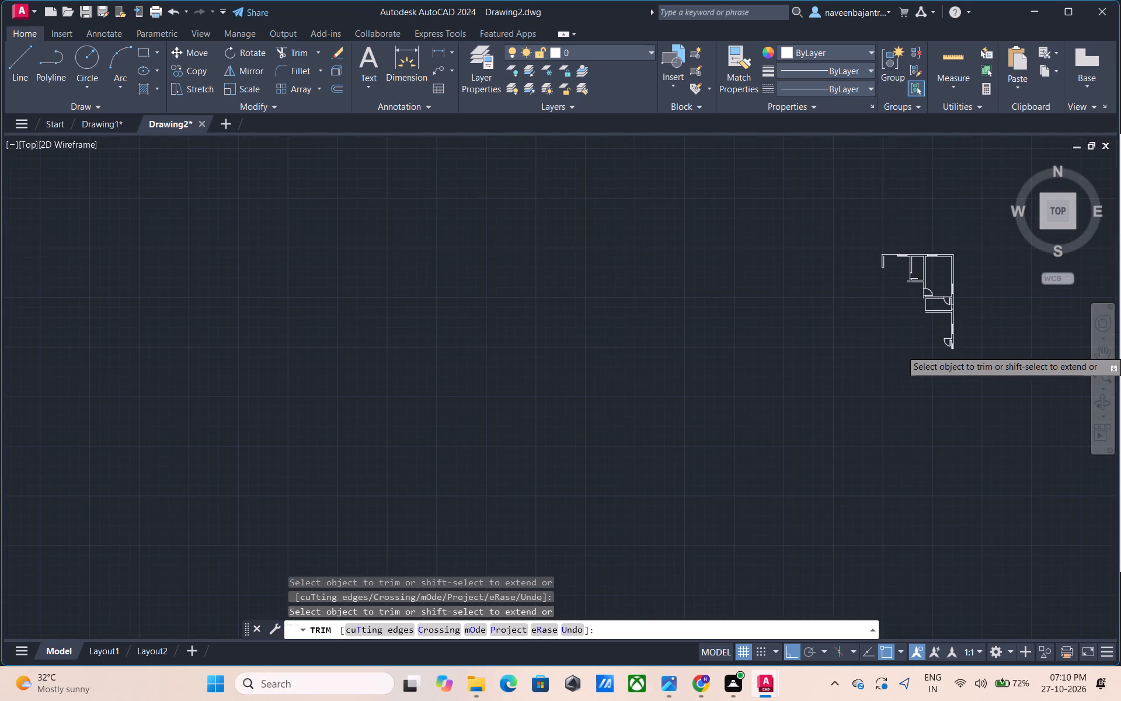
scroll(914, 350, up, 1)
middle_drag(853, 419, 545, 504)
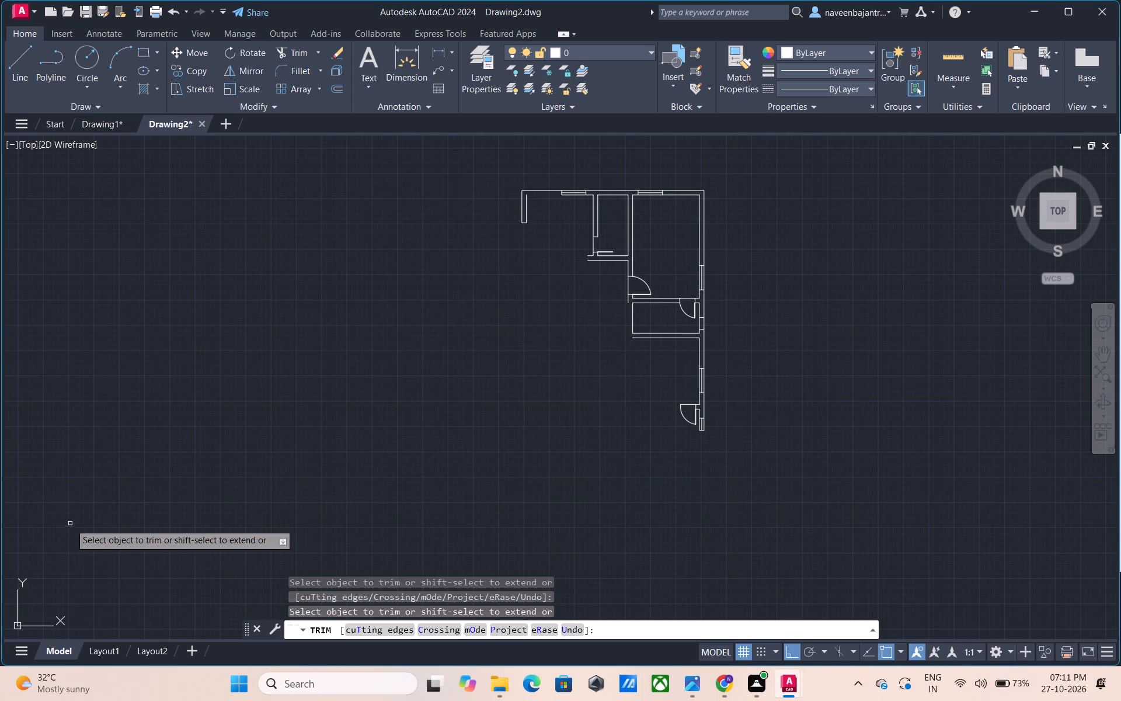
Start a multiline text box in the northwest room of the complete floor plan with a text height of 7".
scroll(72, 605, down, 1)
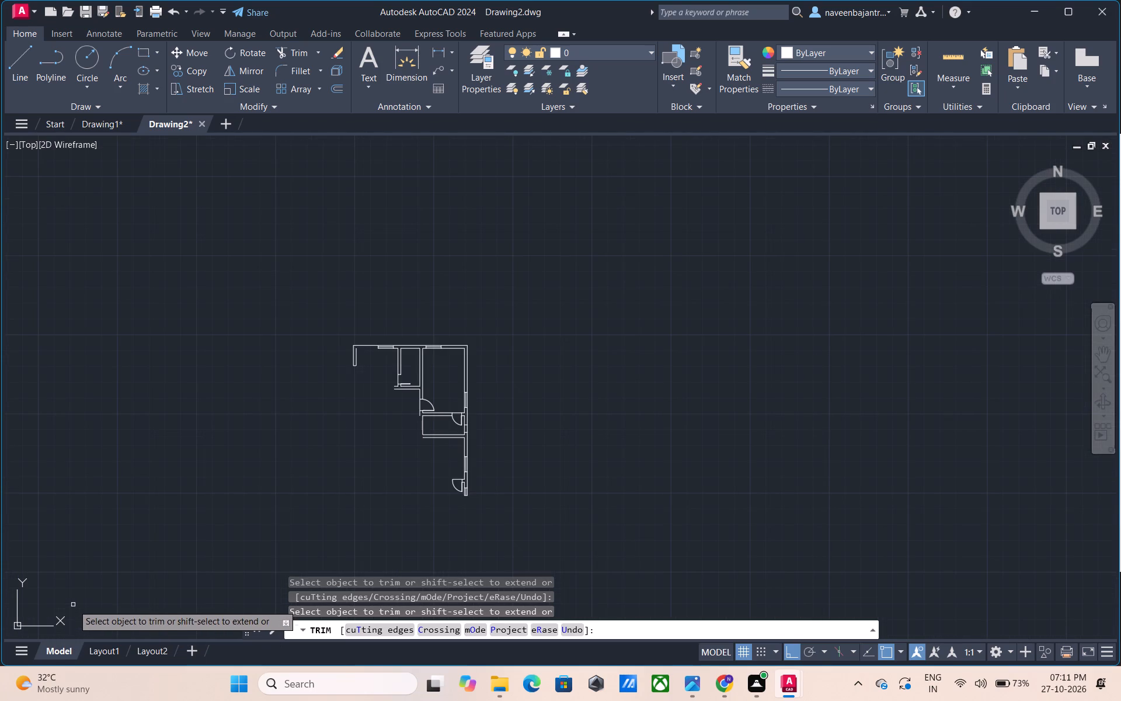
scroll(11, 483, down, 2)
scroll(98, 447, down, 2)
middle_drag(98, 445, 112, 439)
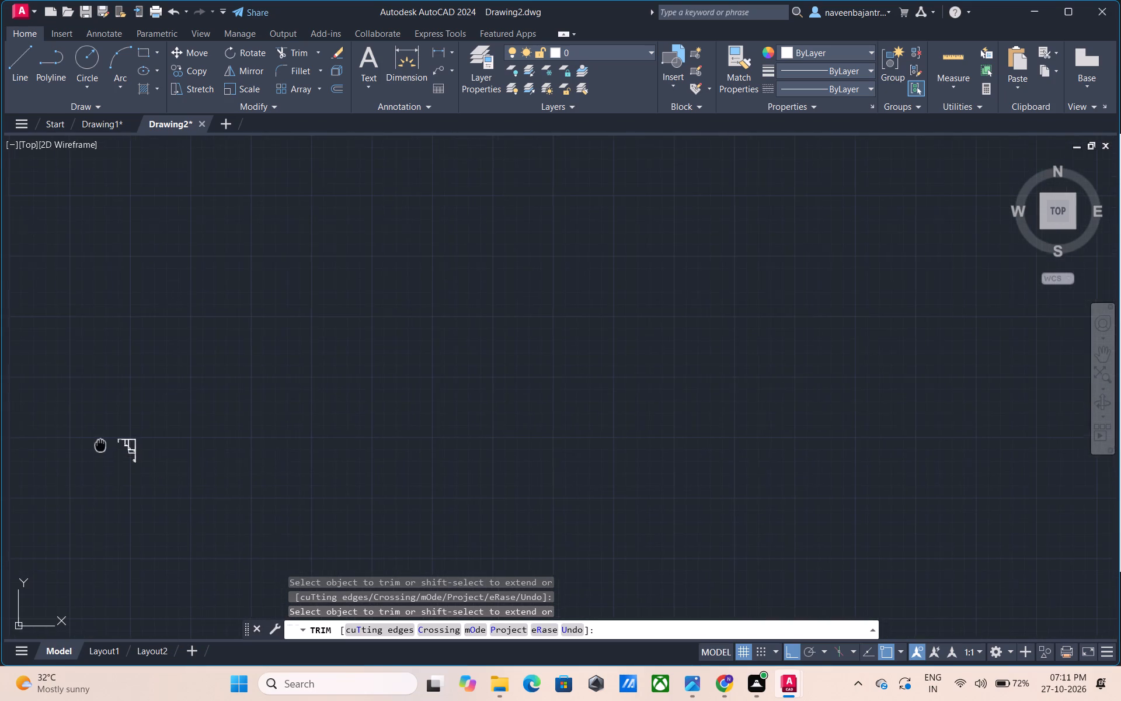
middle_drag(112, 439, 377, 361)
scroll(342, 381, down, 3)
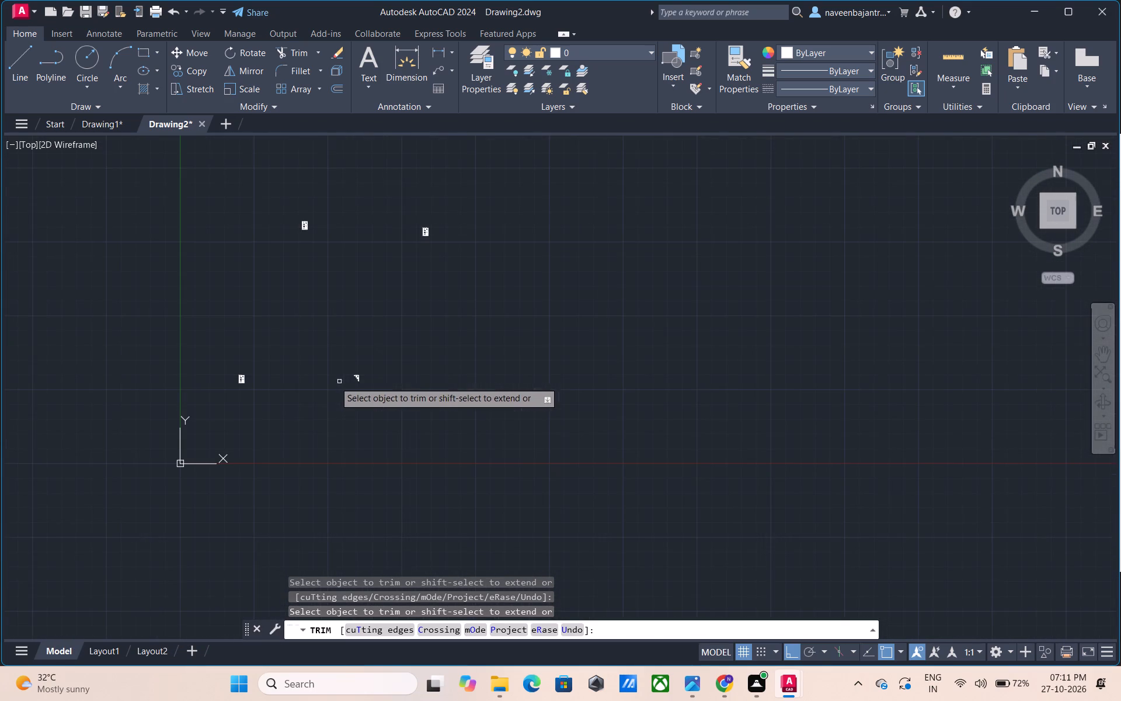
scroll(222, 383, up, 4)
scroll(360, 296, up, 3)
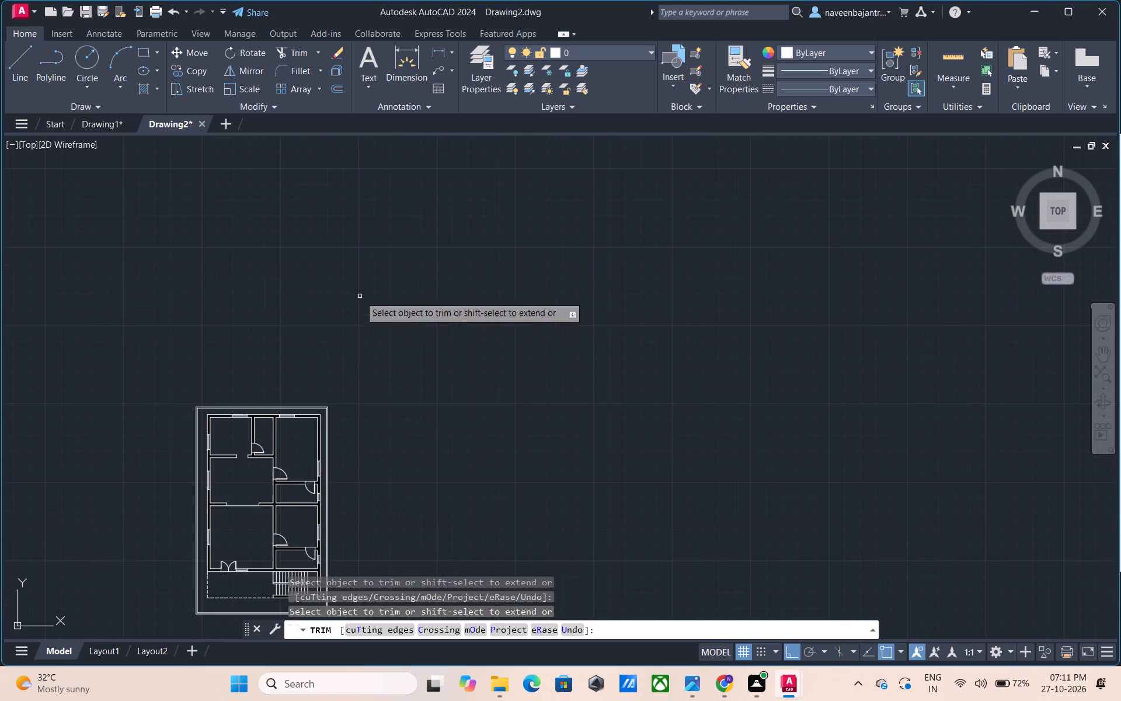
middle_drag(297, 441, 352, 336)
scroll(329, 356, up, 1)
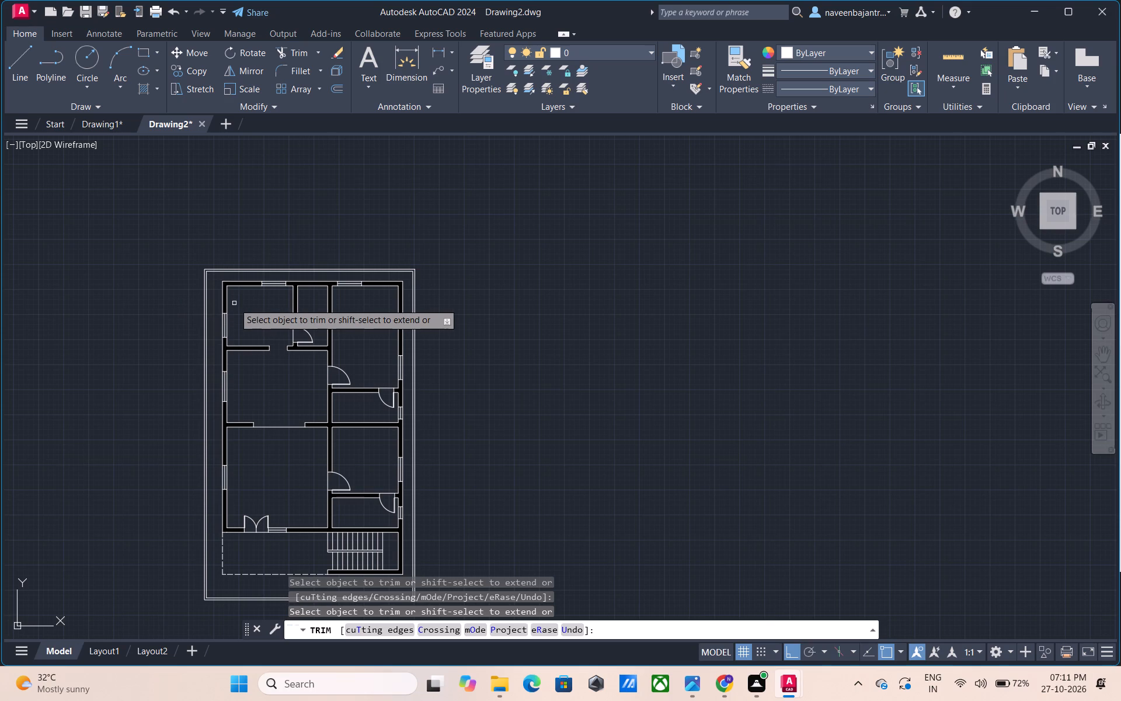
key(Escape)
click(357, 51)
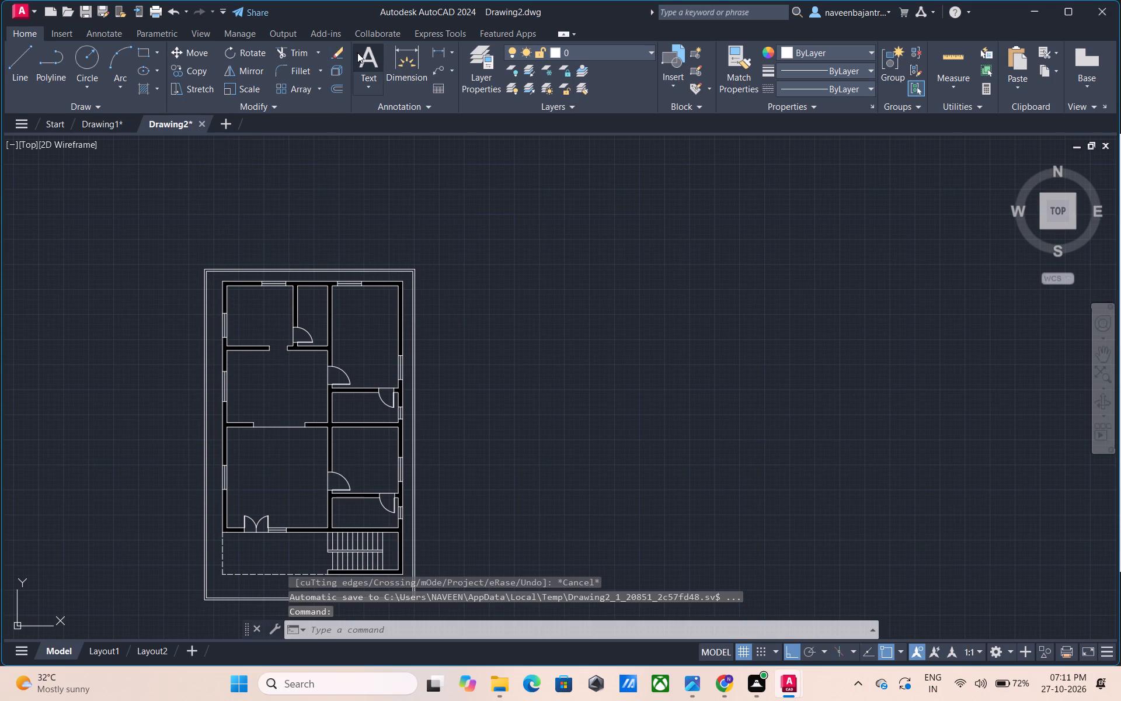
scroll(260, 355, up, 2)
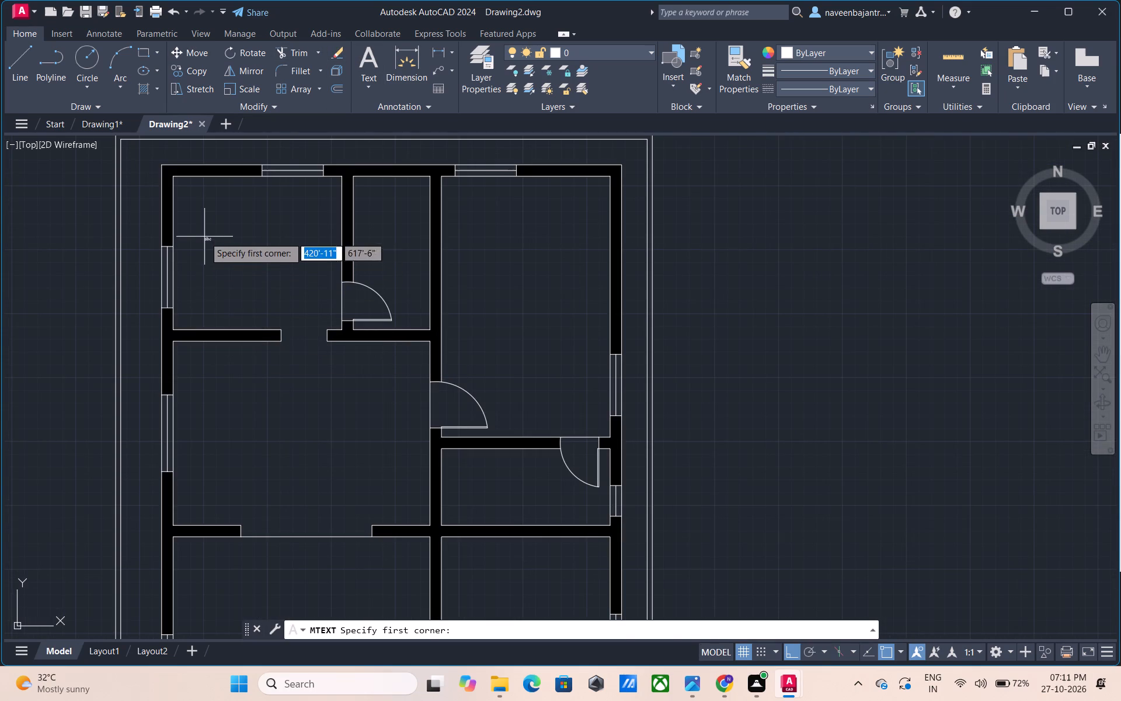
click(204, 236)
click(321, 266)
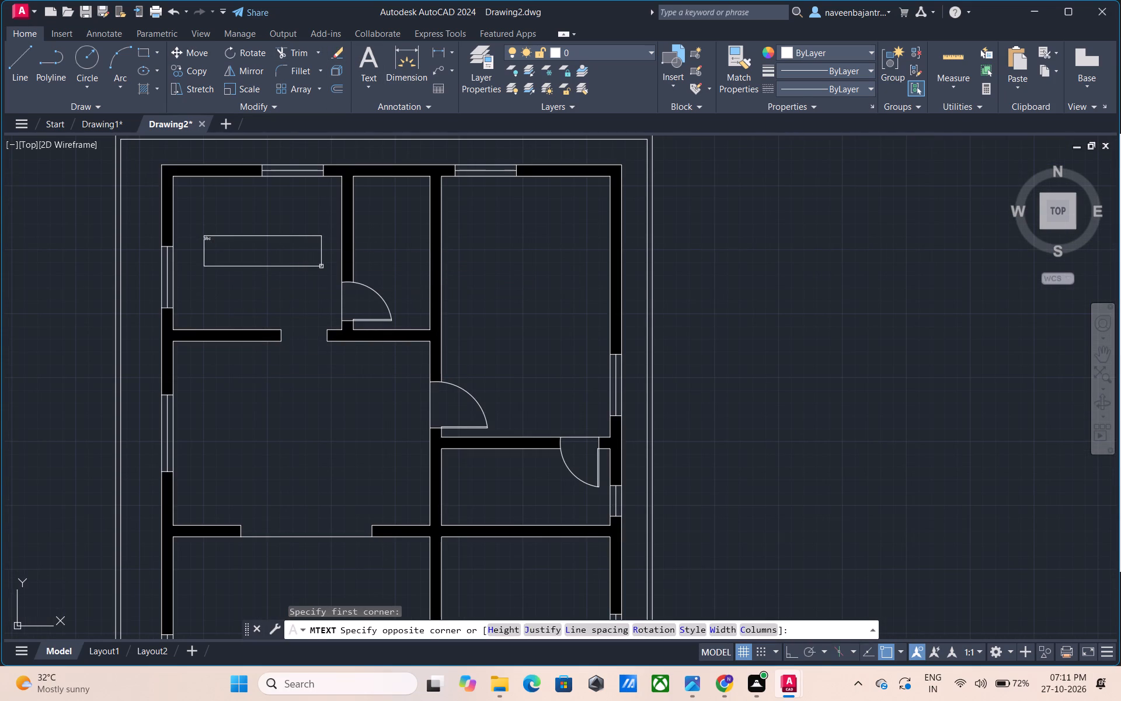
click(170, 68)
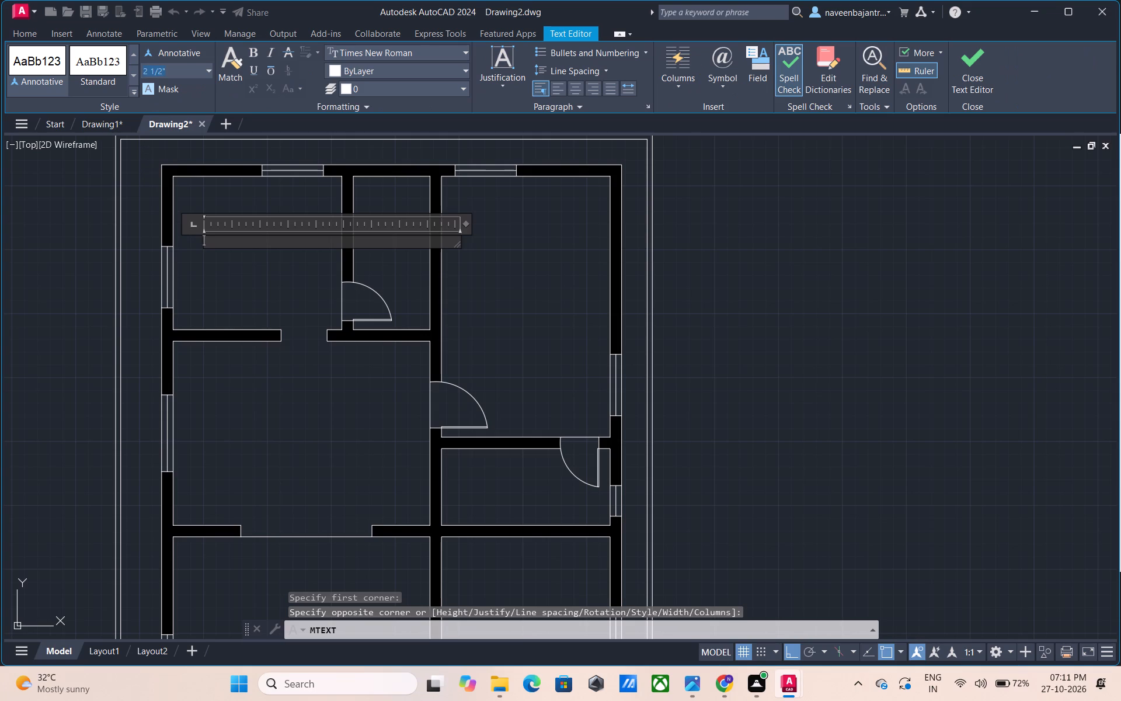
text(7")
key(Return)
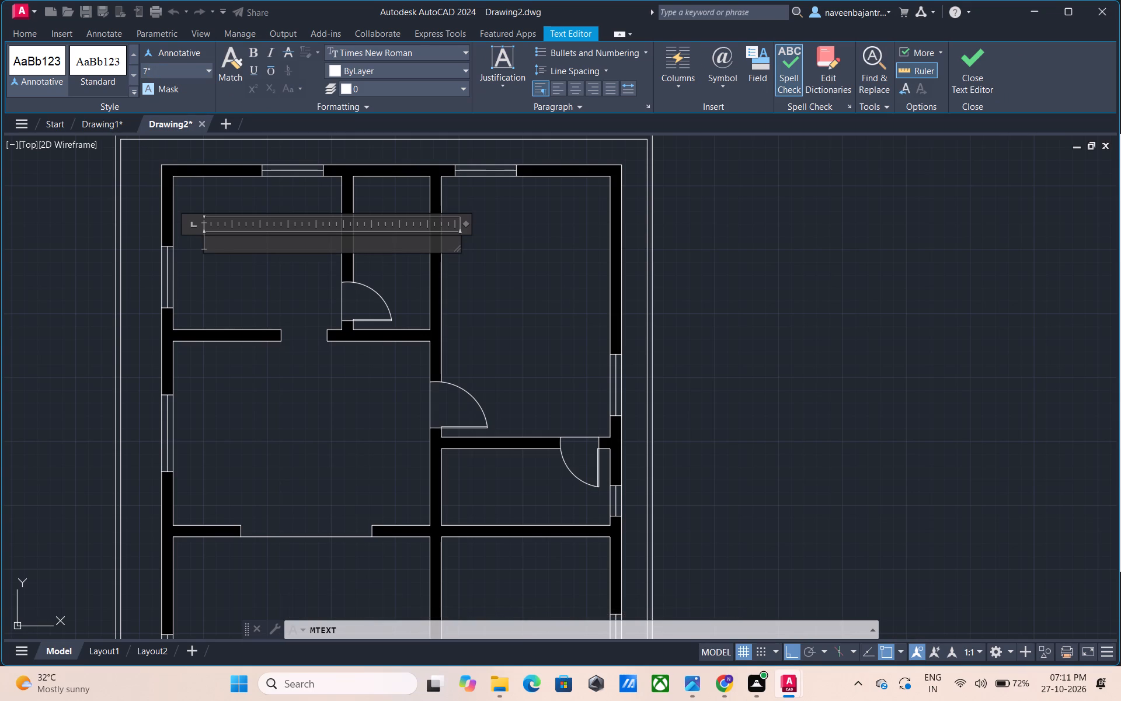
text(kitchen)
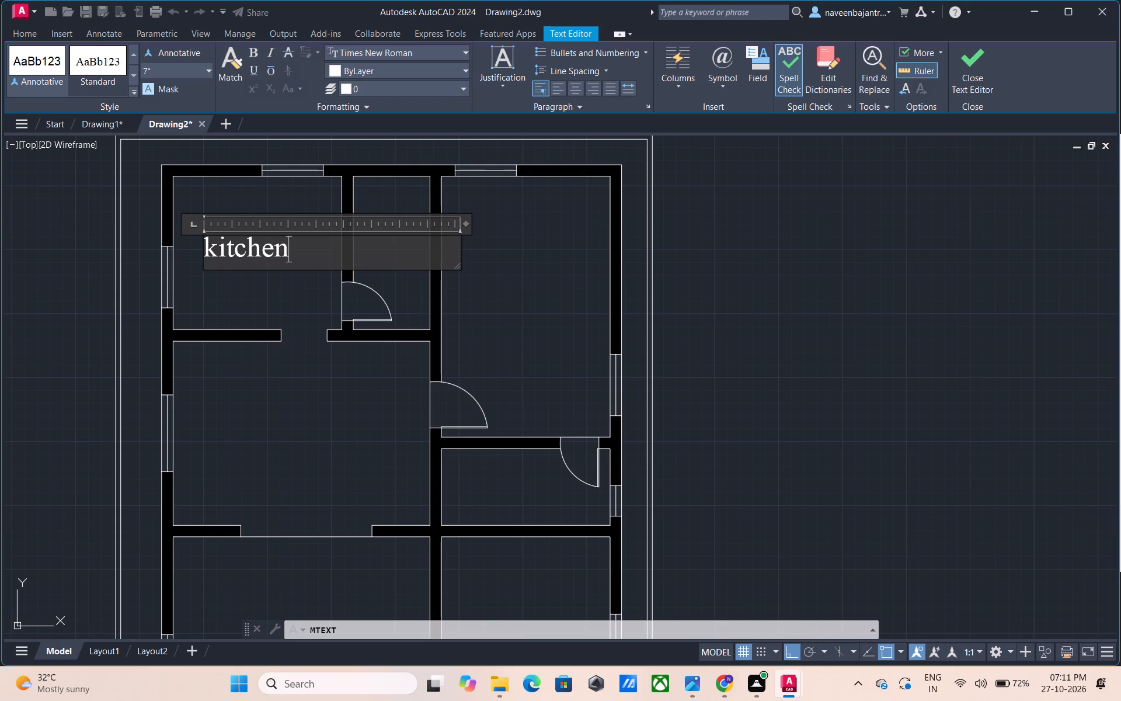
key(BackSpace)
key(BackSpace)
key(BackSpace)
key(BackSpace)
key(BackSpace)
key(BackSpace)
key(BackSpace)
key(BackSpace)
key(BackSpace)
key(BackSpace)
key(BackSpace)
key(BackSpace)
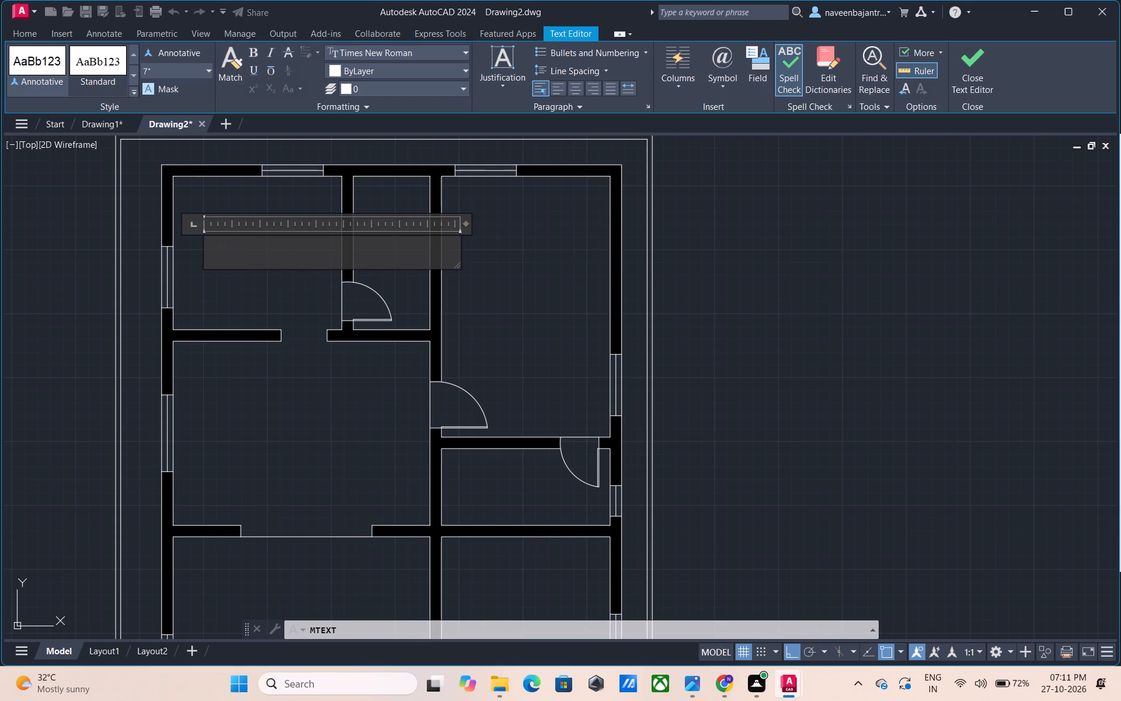
Write the northwest room's label as KITCHEN with 11'x10' on a second line, centred and bold, and finish the text.
text(KITCHEN)
key(Return)
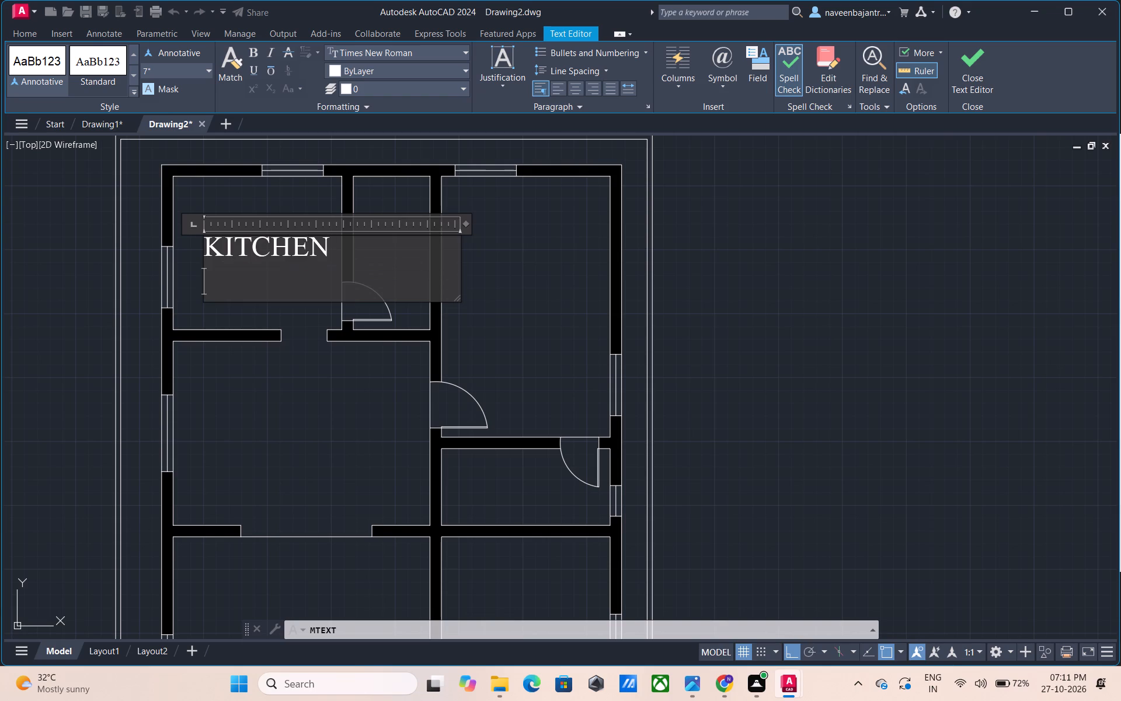
text(11')
key(x)
text(10')
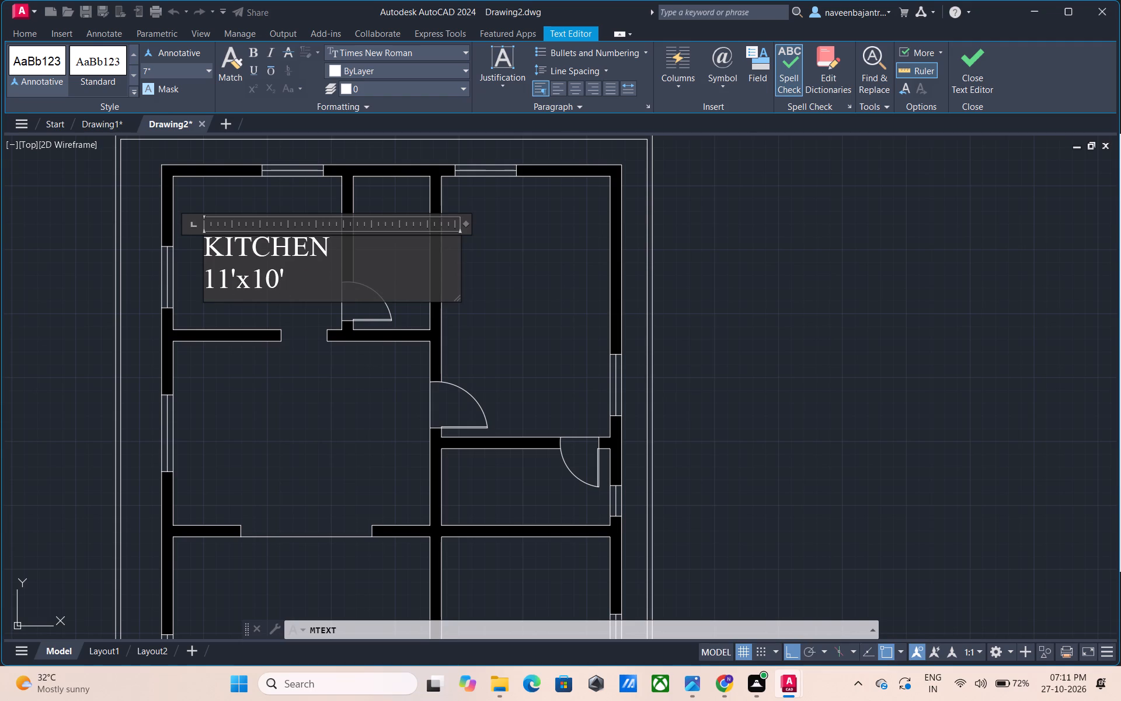
drag(319, 284, 165, 252)
click(579, 82)
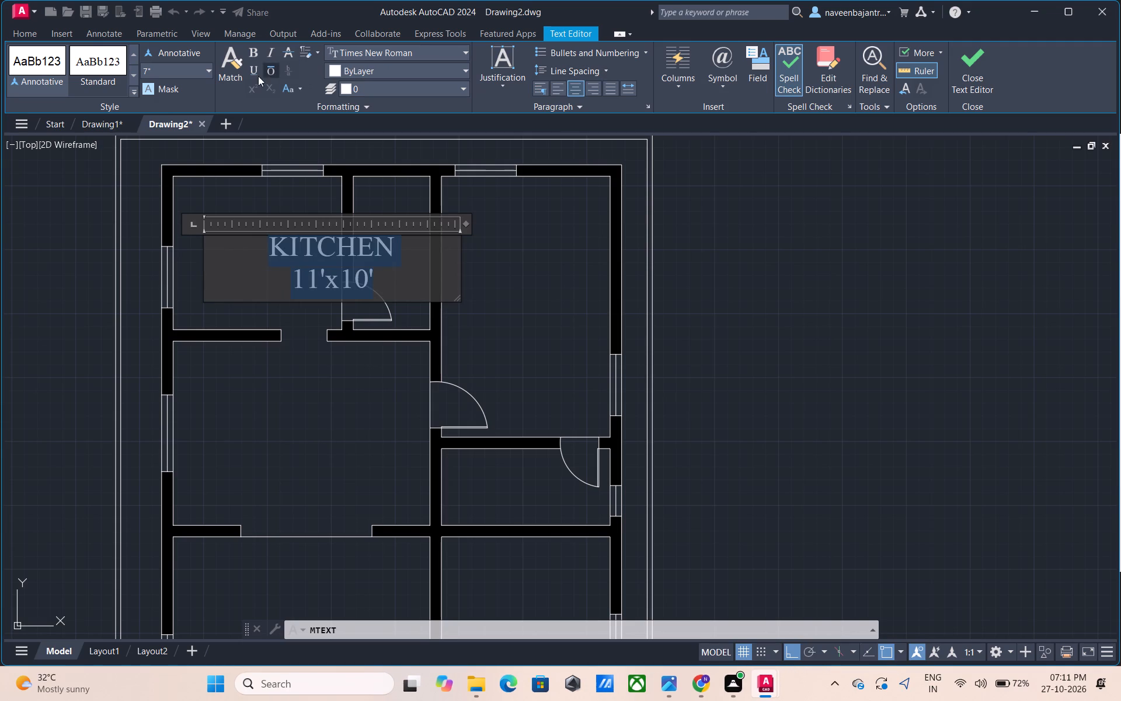
click(251, 55)
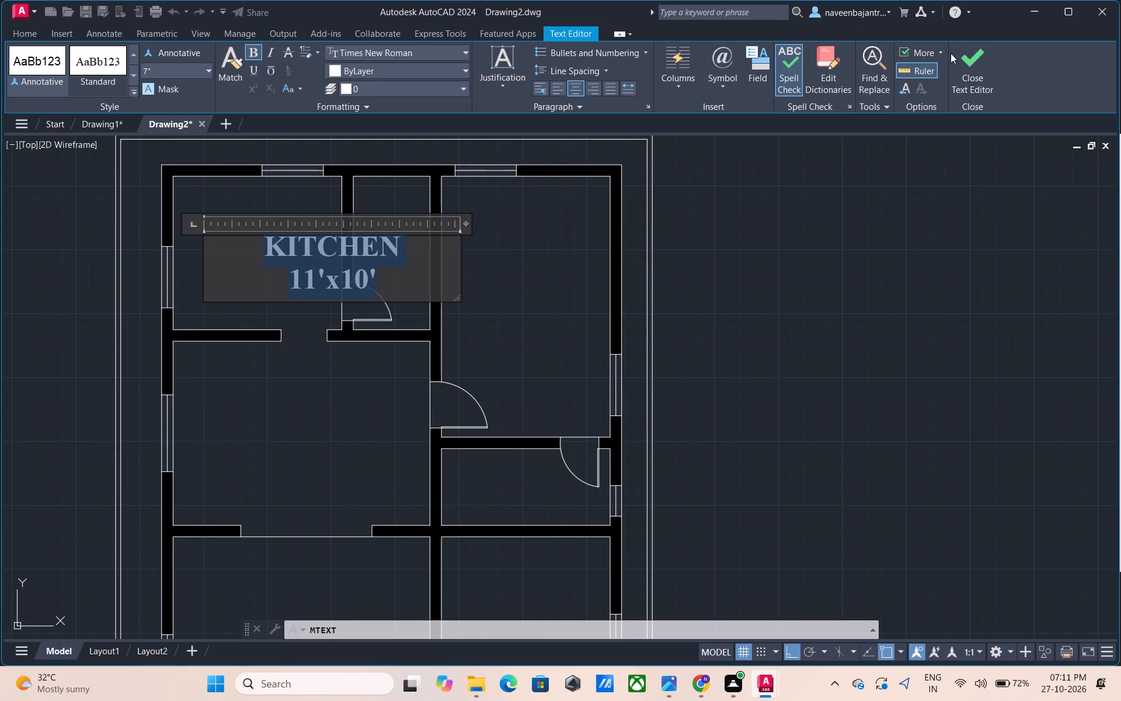
click(959, 60)
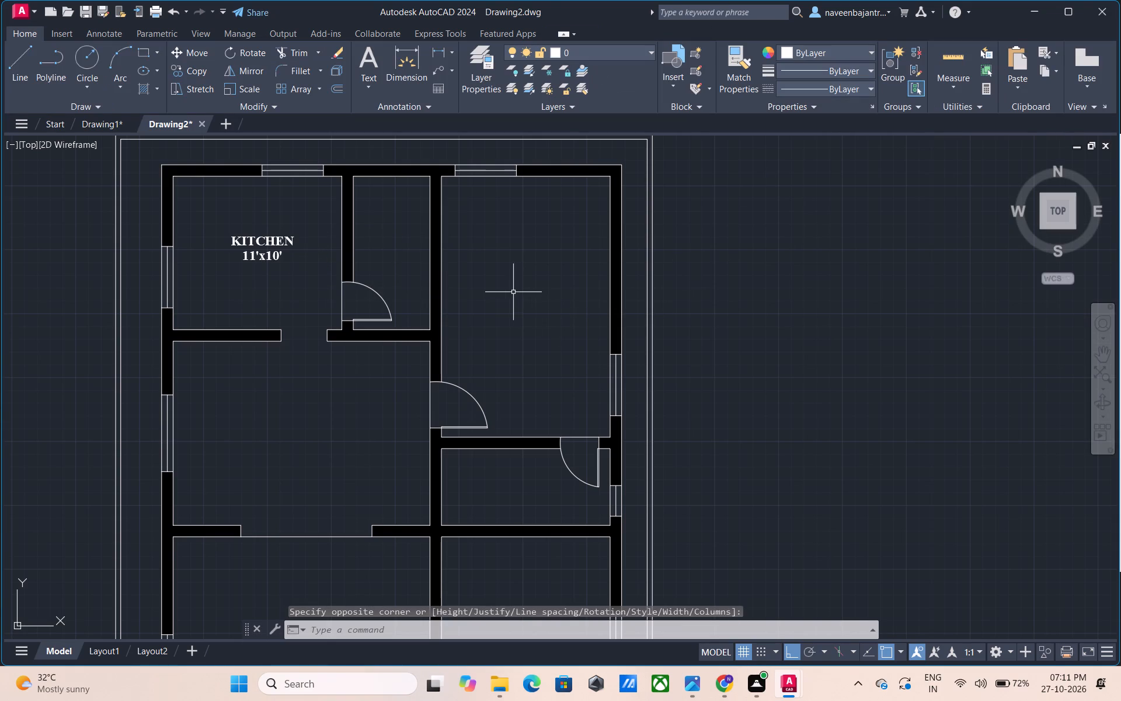
Start a multiline text box in the small room east of the kitchen with a text height of 7".
click(378, 64)
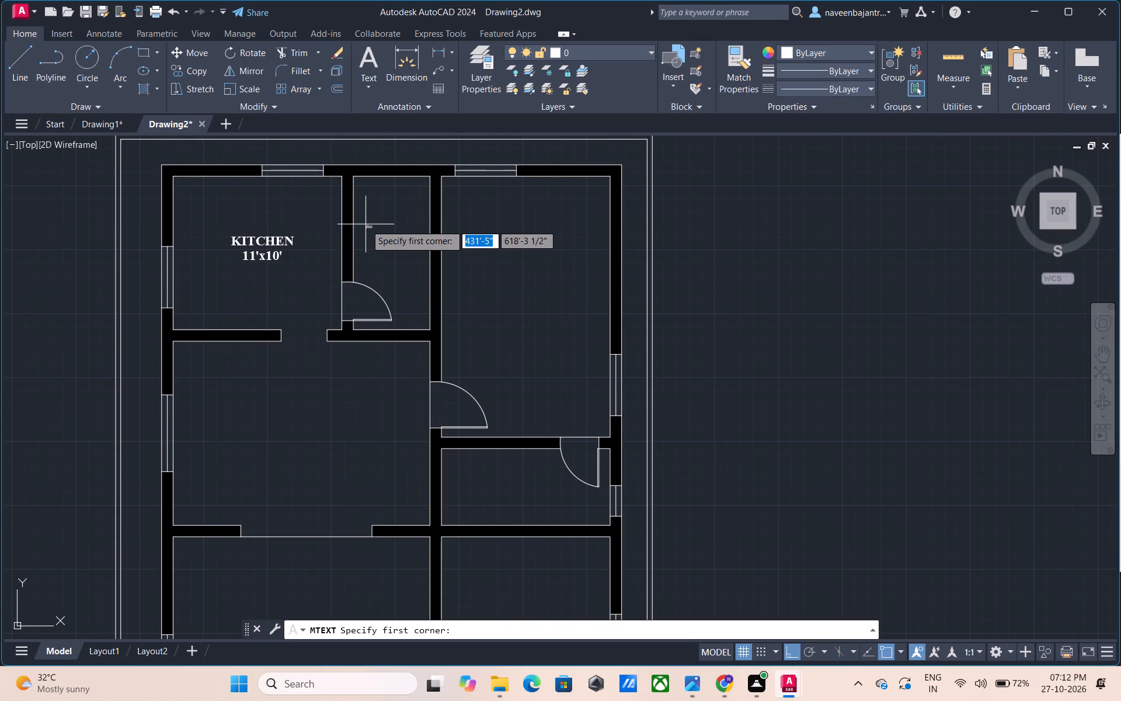
click(363, 225)
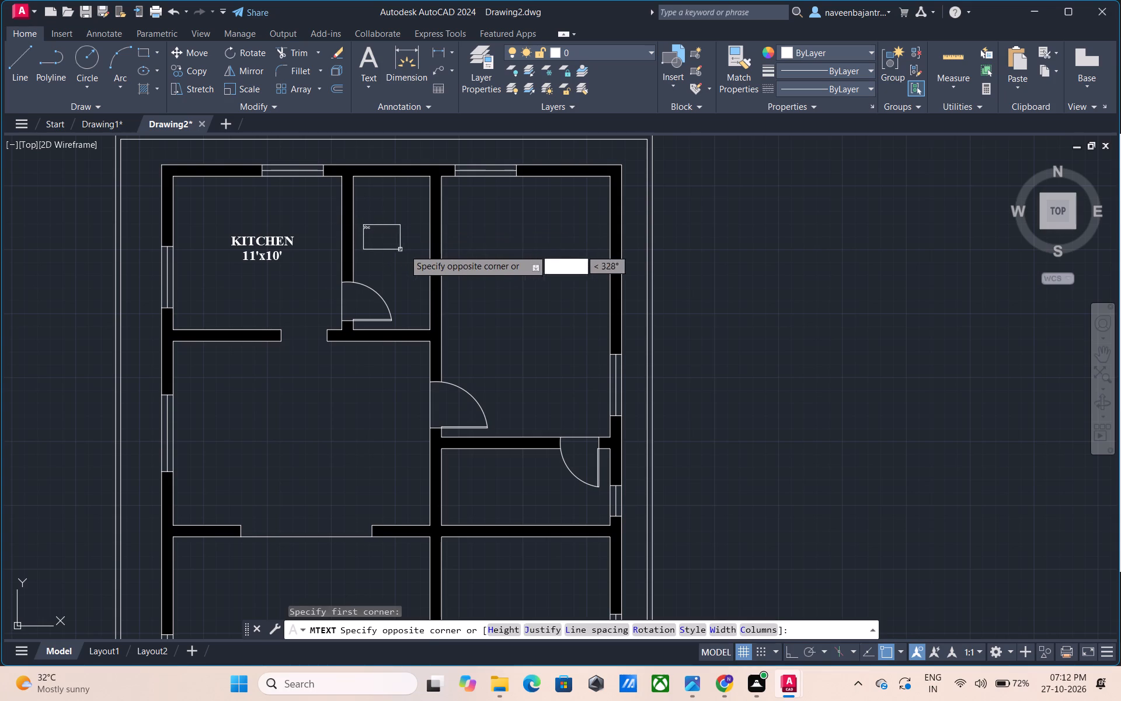
click(422, 254)
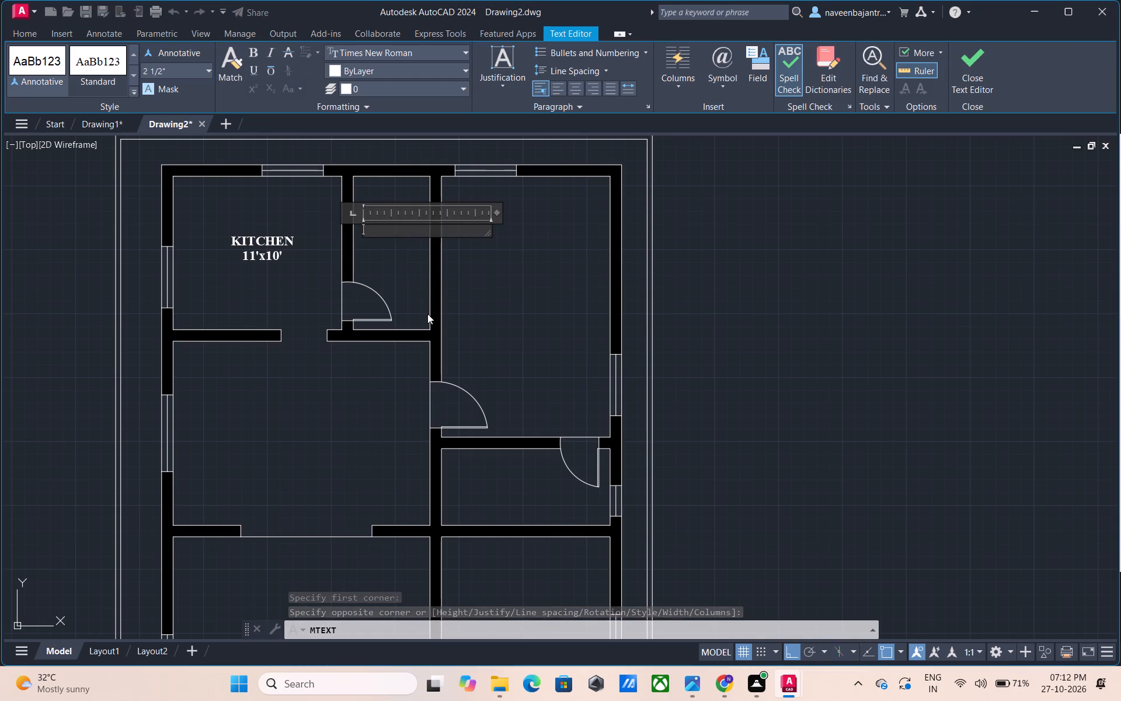
click(177, 71)
text(7")
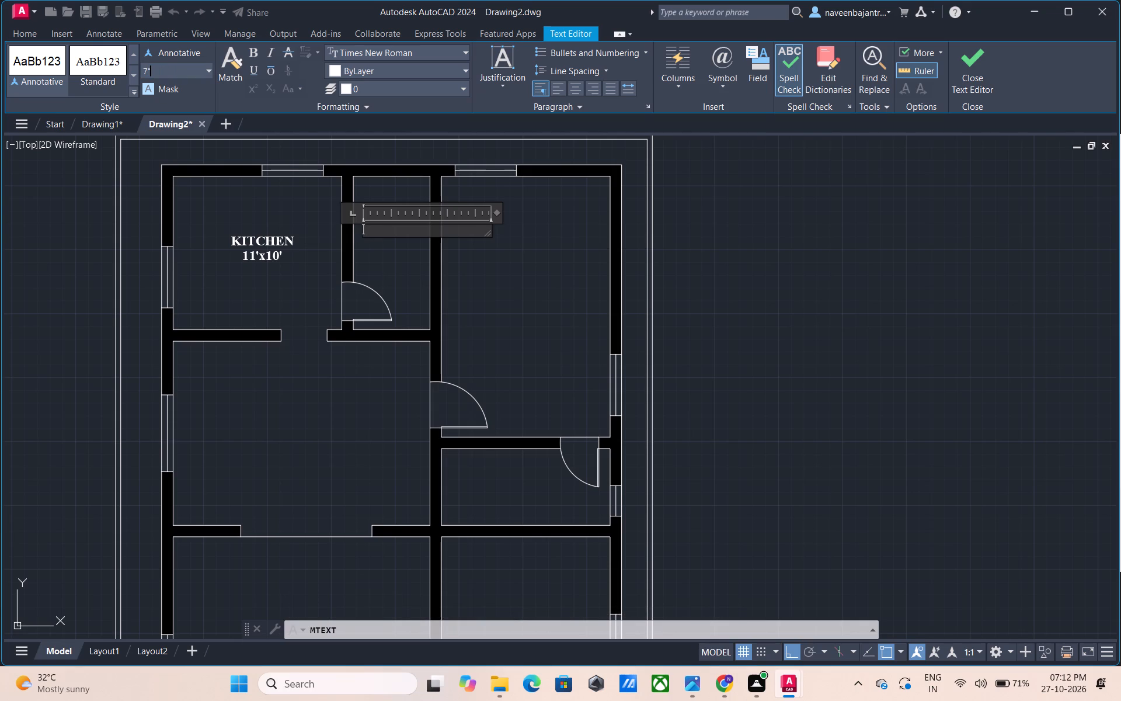
key(Return)
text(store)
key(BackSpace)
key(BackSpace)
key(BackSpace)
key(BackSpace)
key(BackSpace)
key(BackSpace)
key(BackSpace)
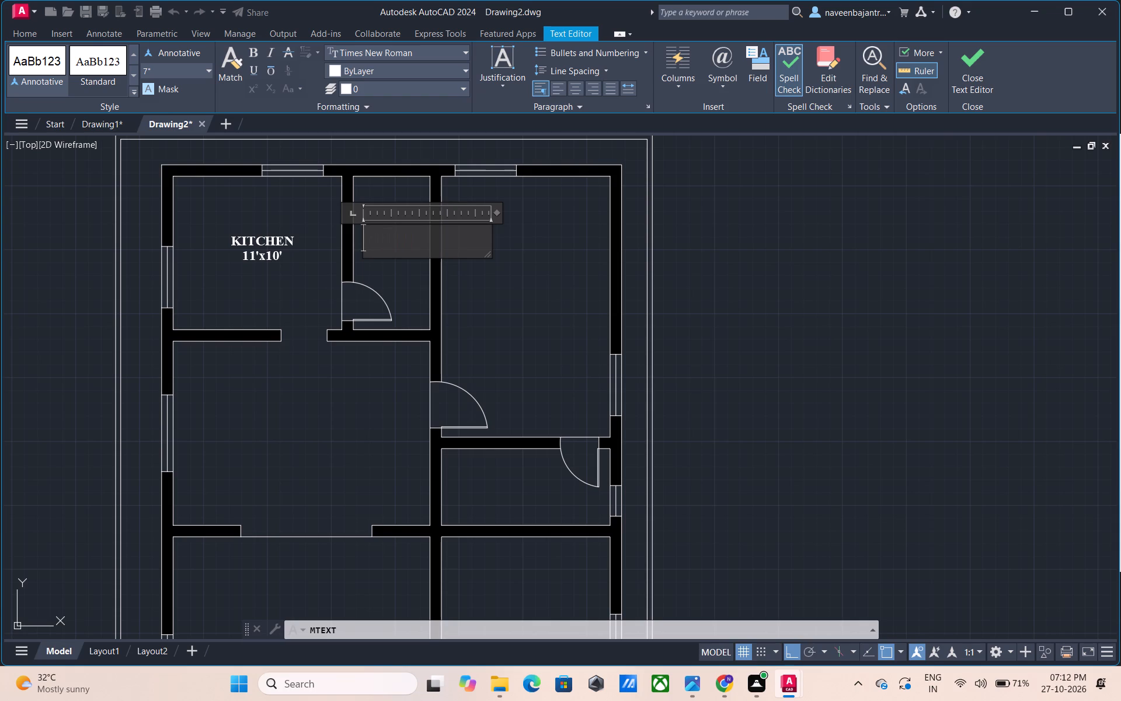
Write the small room's label as STORE with 5'x10' on a second line, centred and bold, and finish the text.
text(STORE)
key(Return)
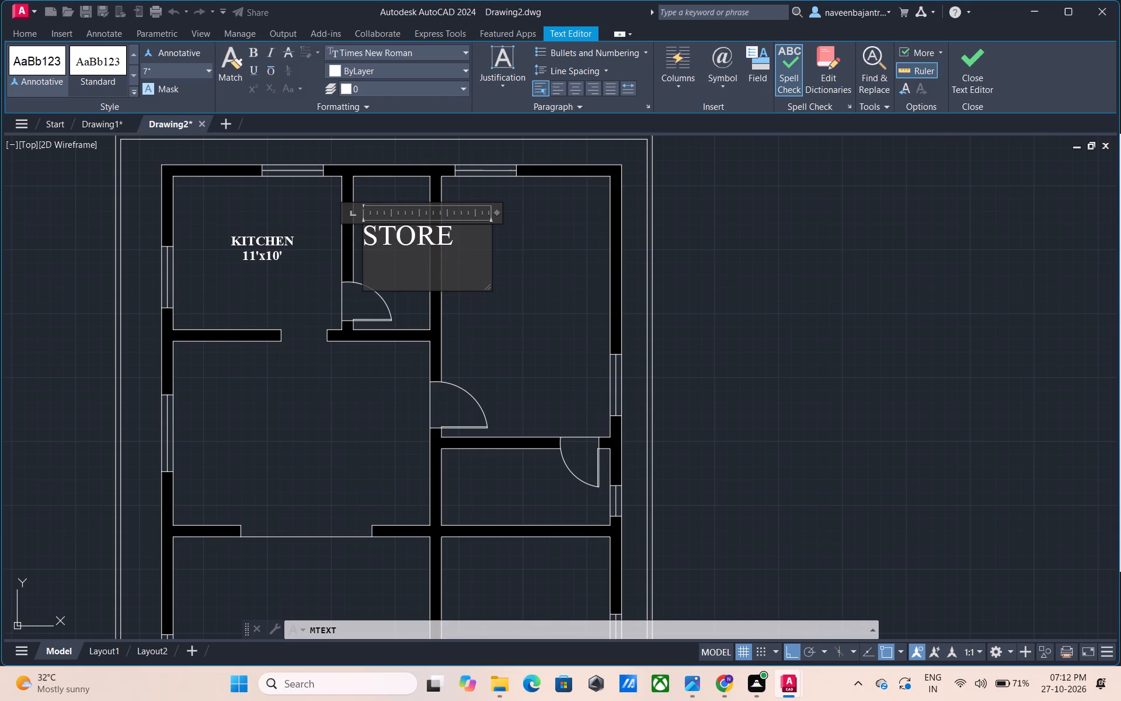
text(5')
text(x10)
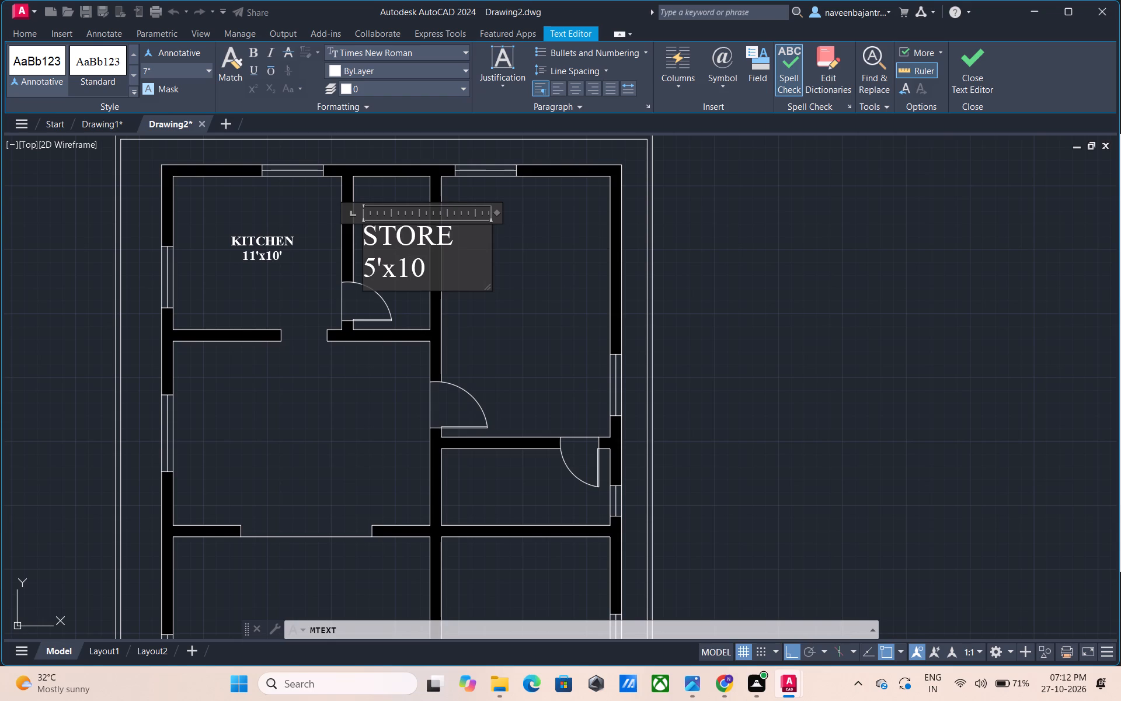
key(apostrophe)
drag(437, 268, 337, 251)
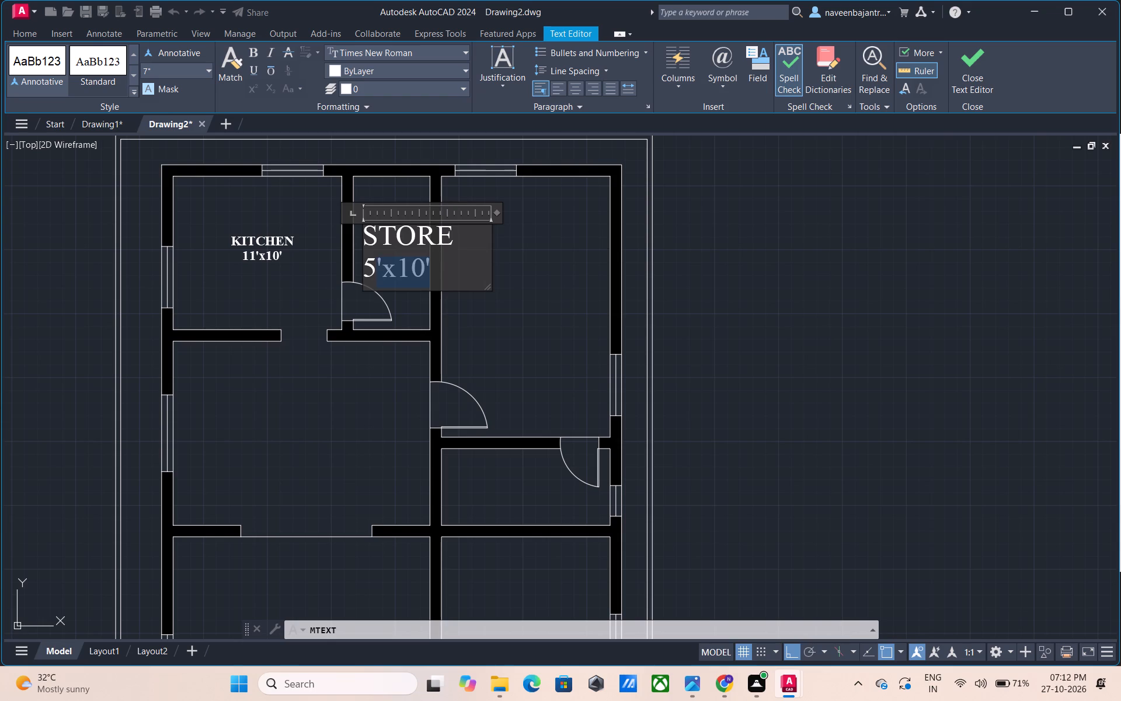
drag(337, 251, 334, 251)
click(582, 90)
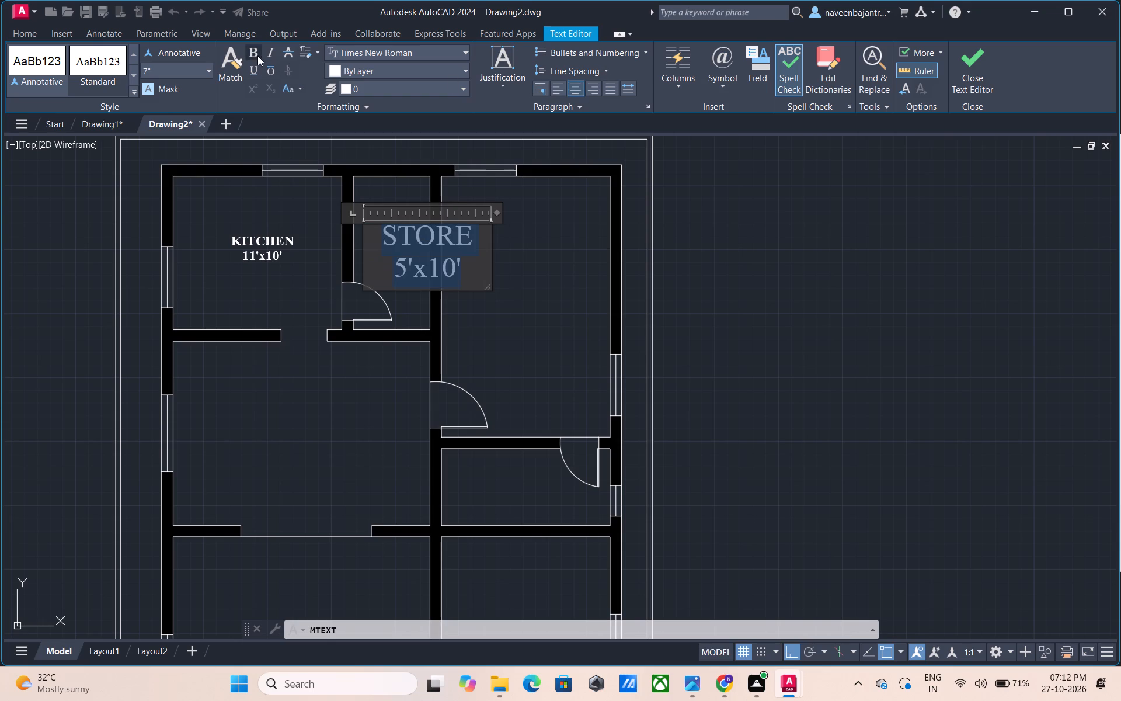
click(256, 53)
click(976, 58)
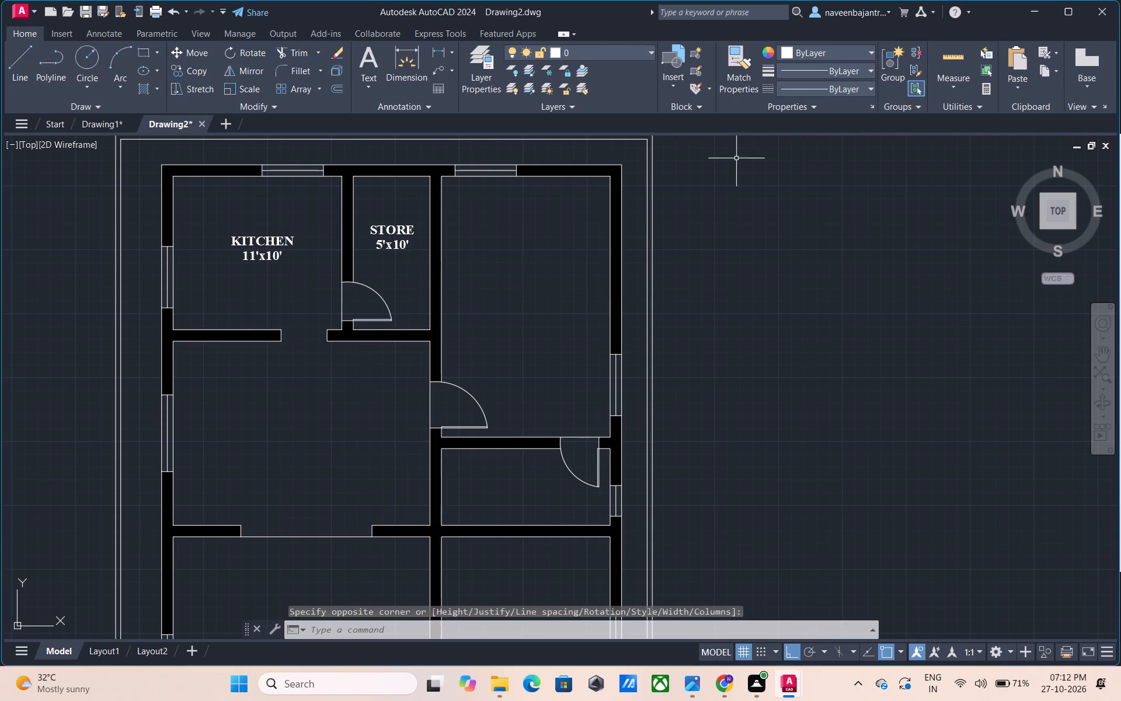
Start a multiline text box in the northeast room, east of the store, with a text height of 7".
click(361, 66)
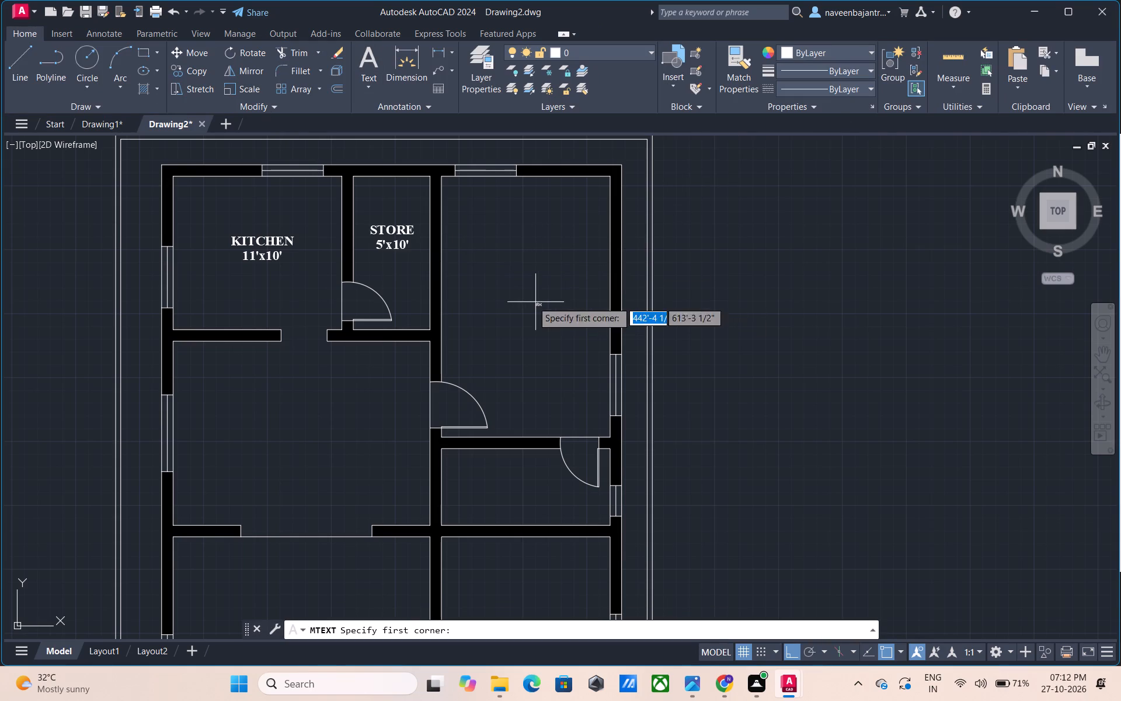
click(452, 276)
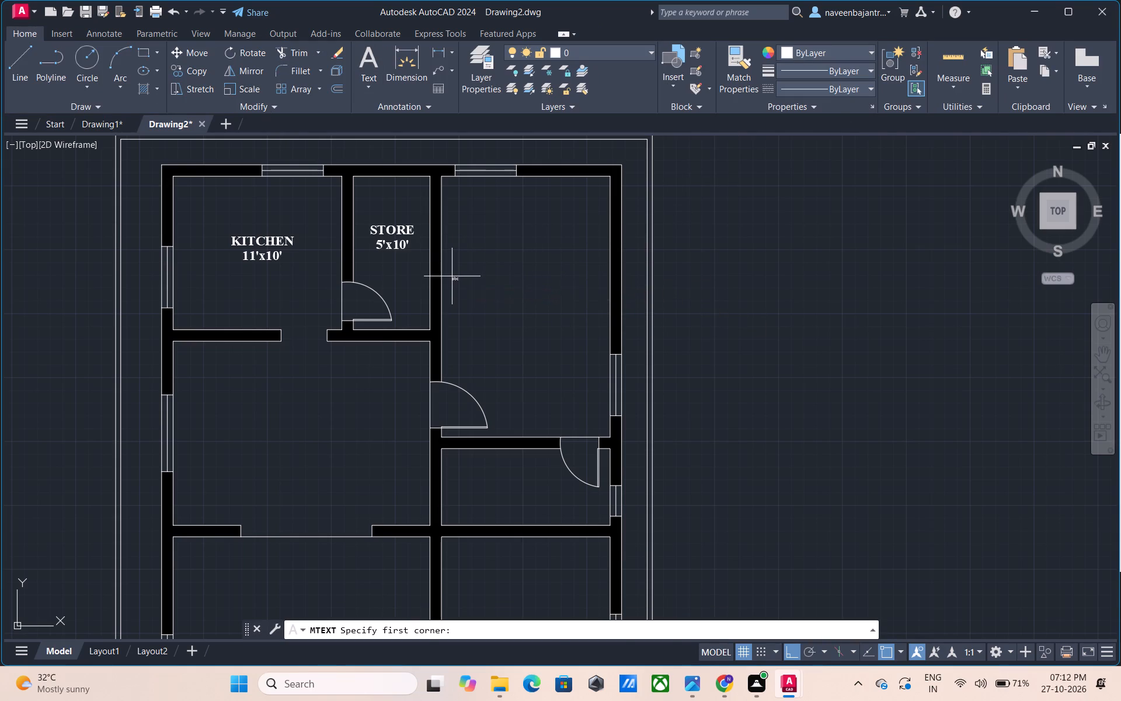
click(590, 324)
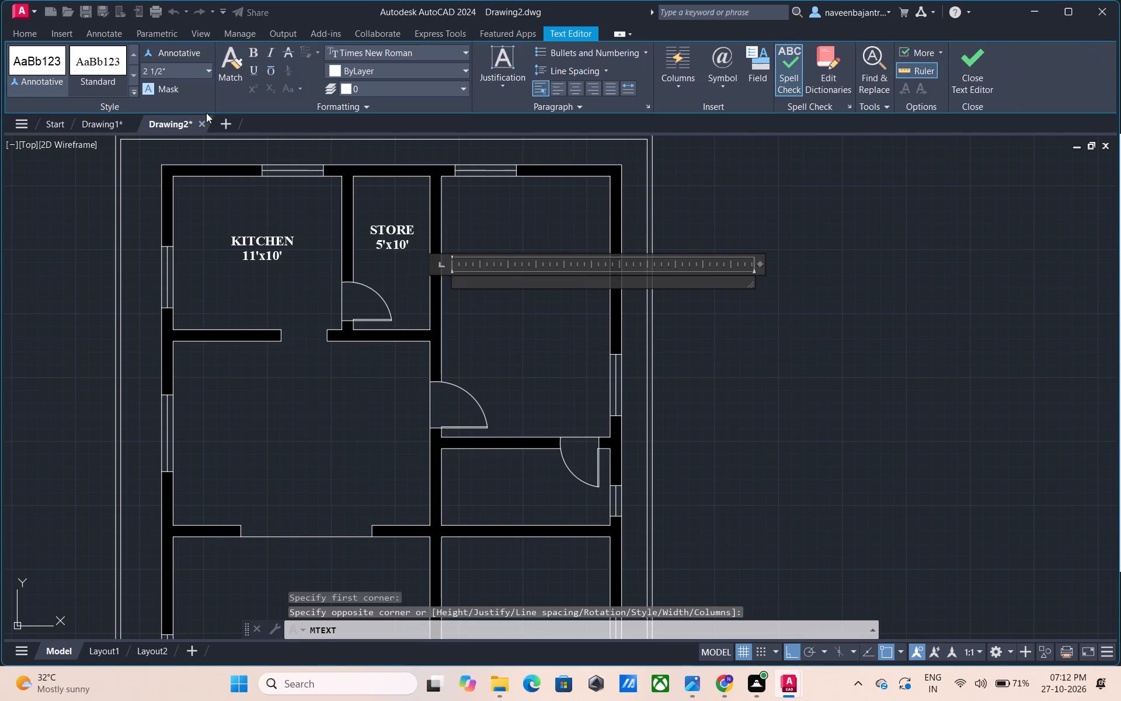
click(173, 71)
text(7")
key(Return)
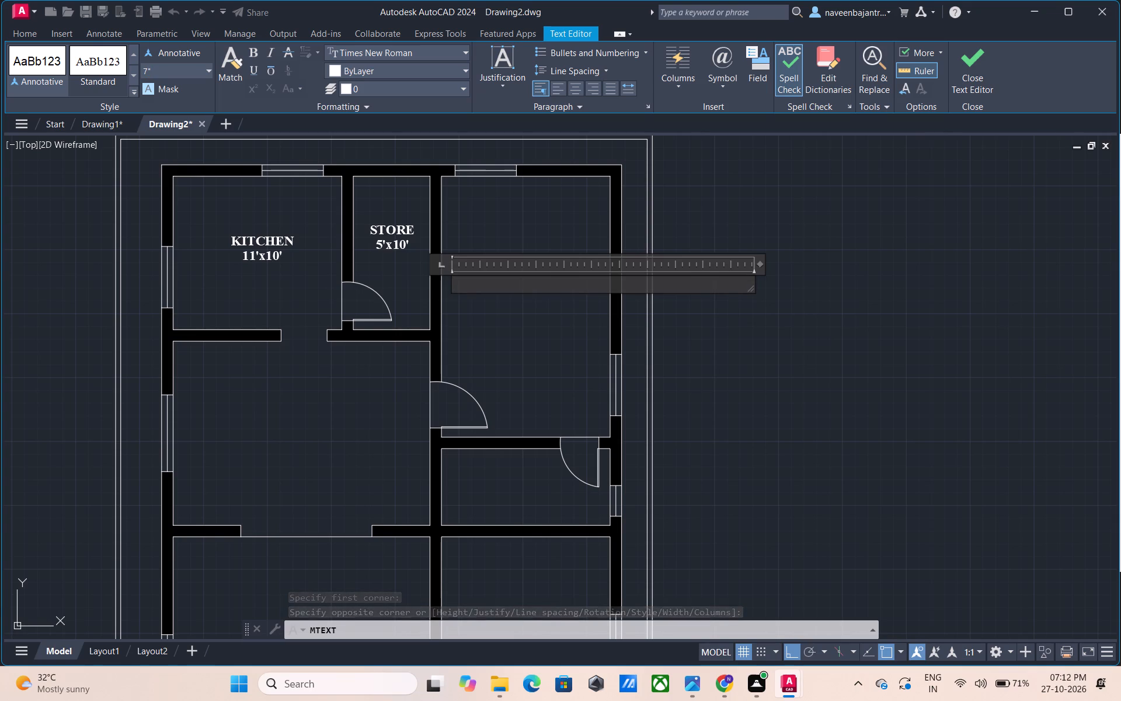
Write the northeast room's label as MASTER BEDROOM with 11'x17' on a second line, centred and bold, and finish the text.
text(MASTER BEDROOM)
key(space)
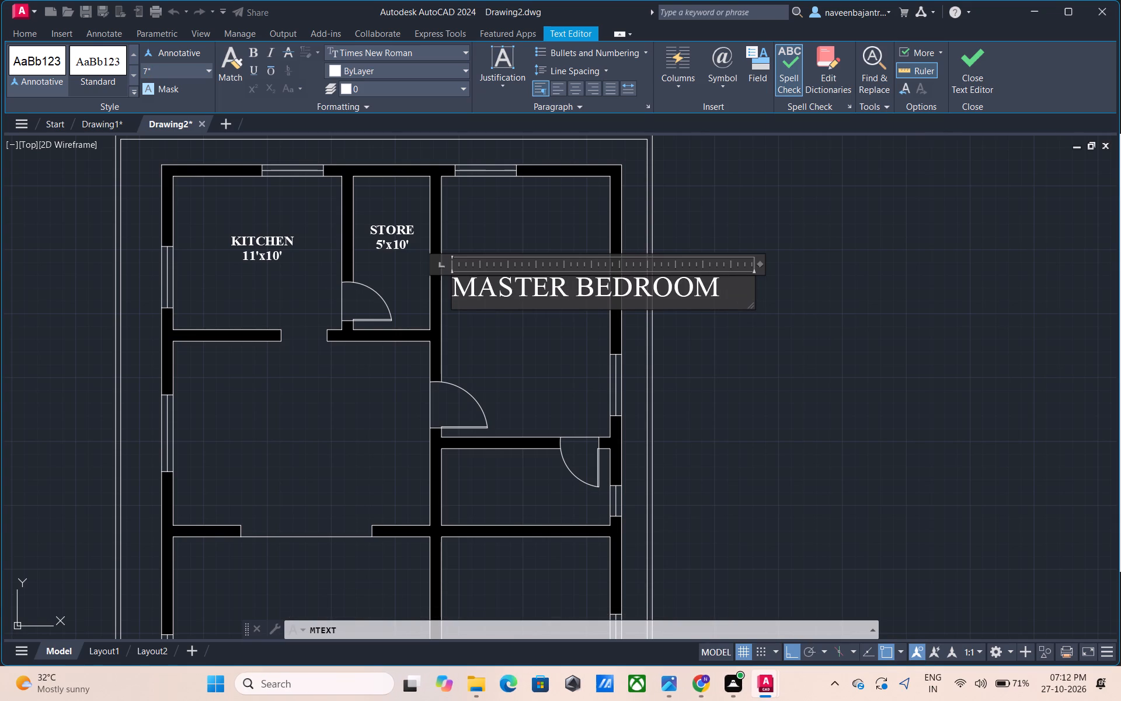
text(11')
key(x)
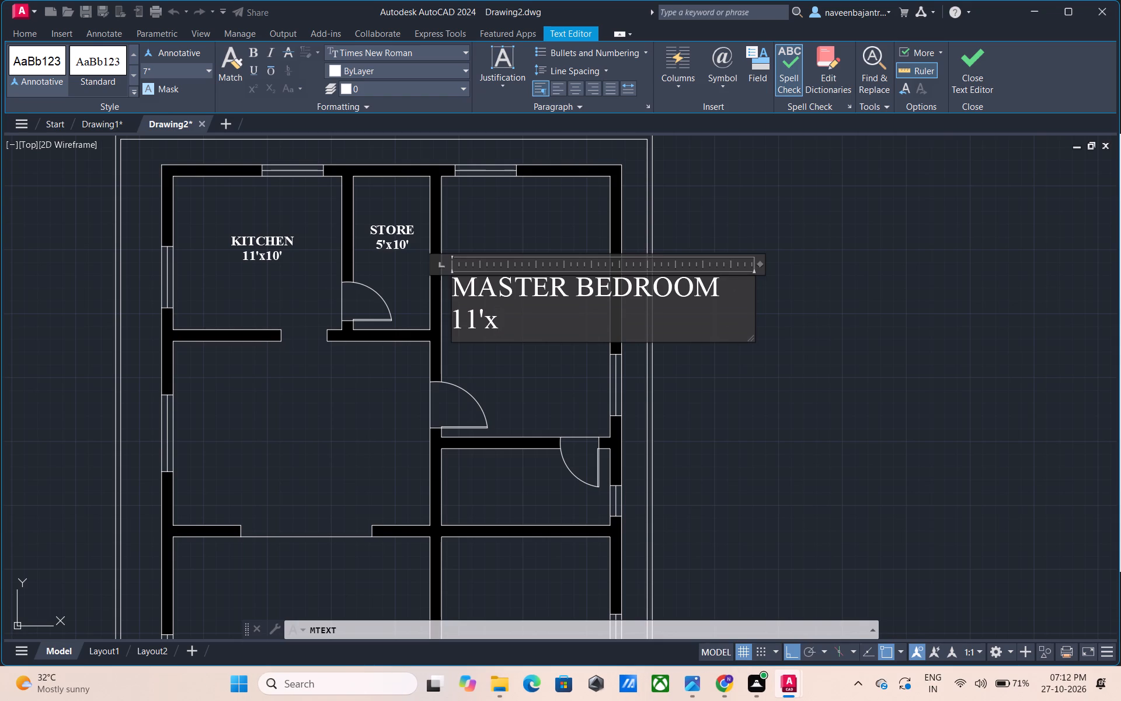
text(17')
drag(537, 324, 416, 298)
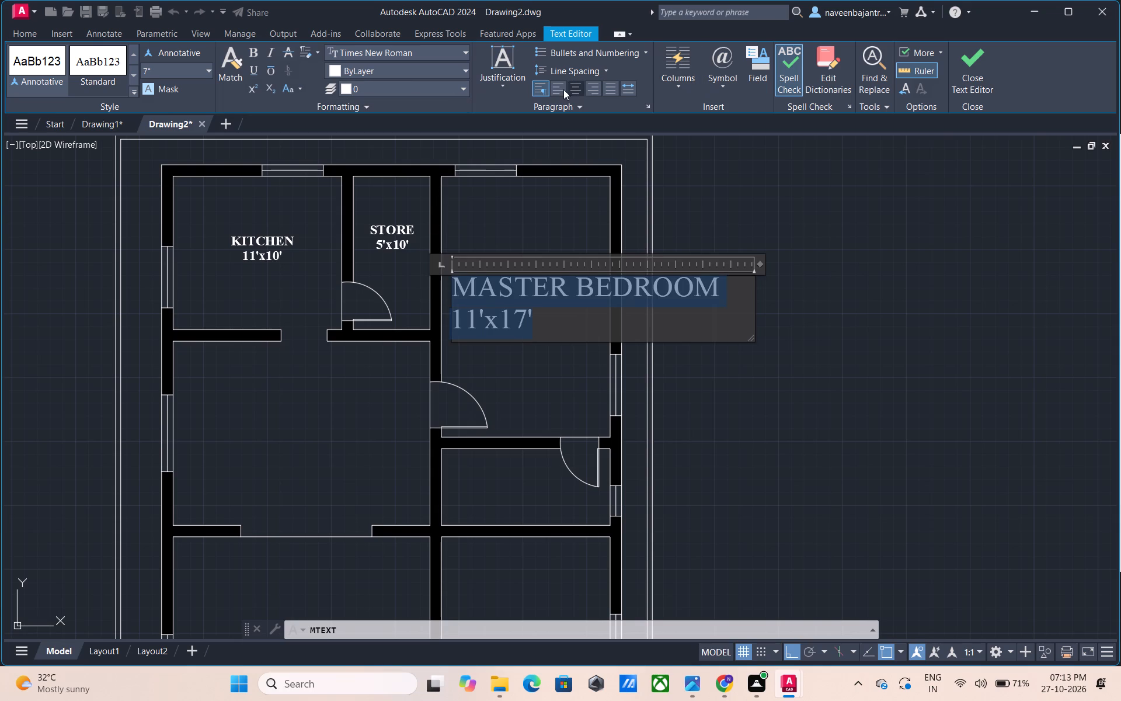
click(575, 90)
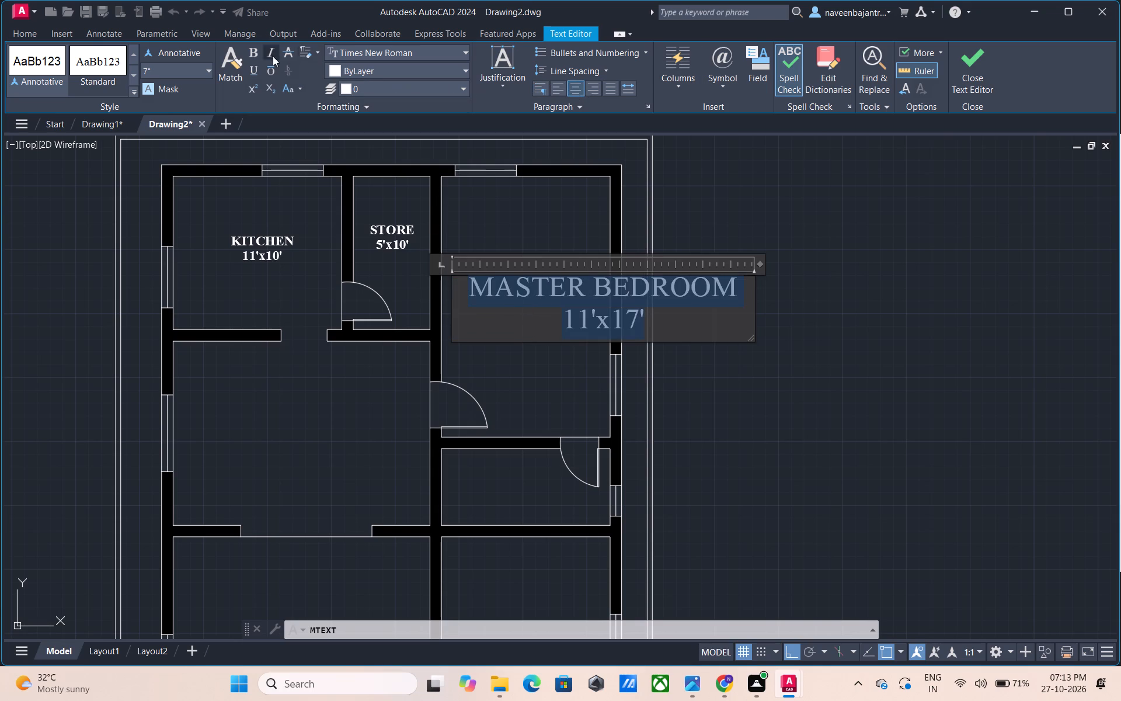
click(256, 50)
click(981, 83)
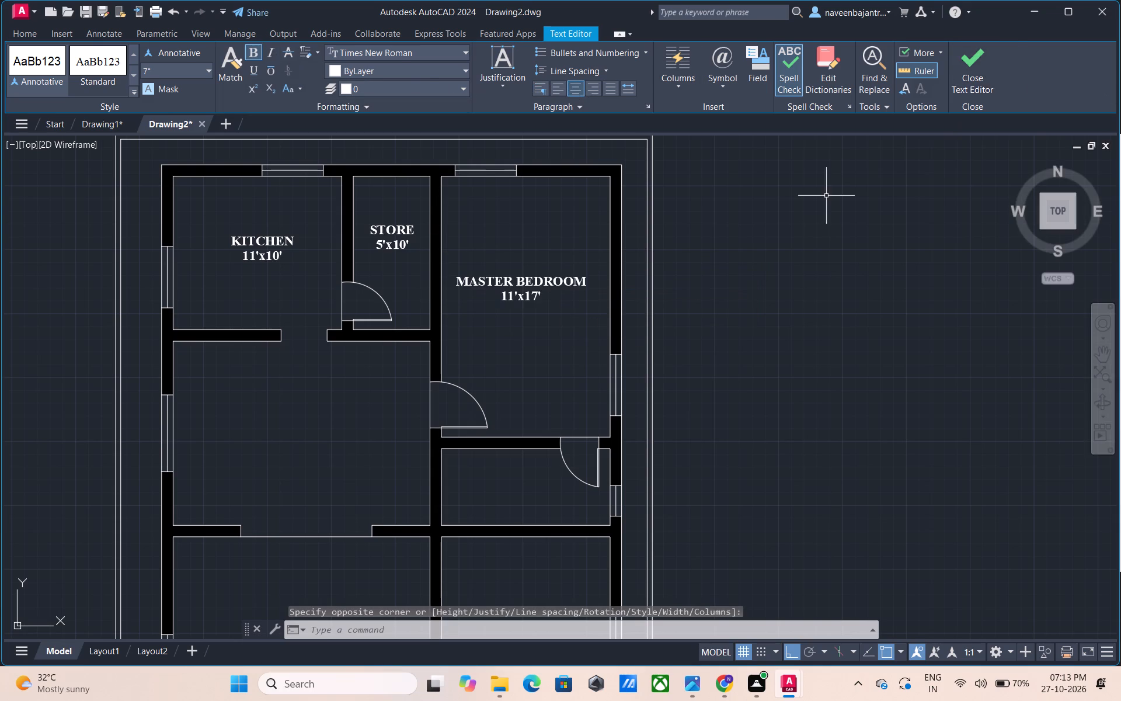
Start a multiline text box in the small room directly south of the master bedroom with a text height of 7".
middle_drag(793, 417, 805, 299)
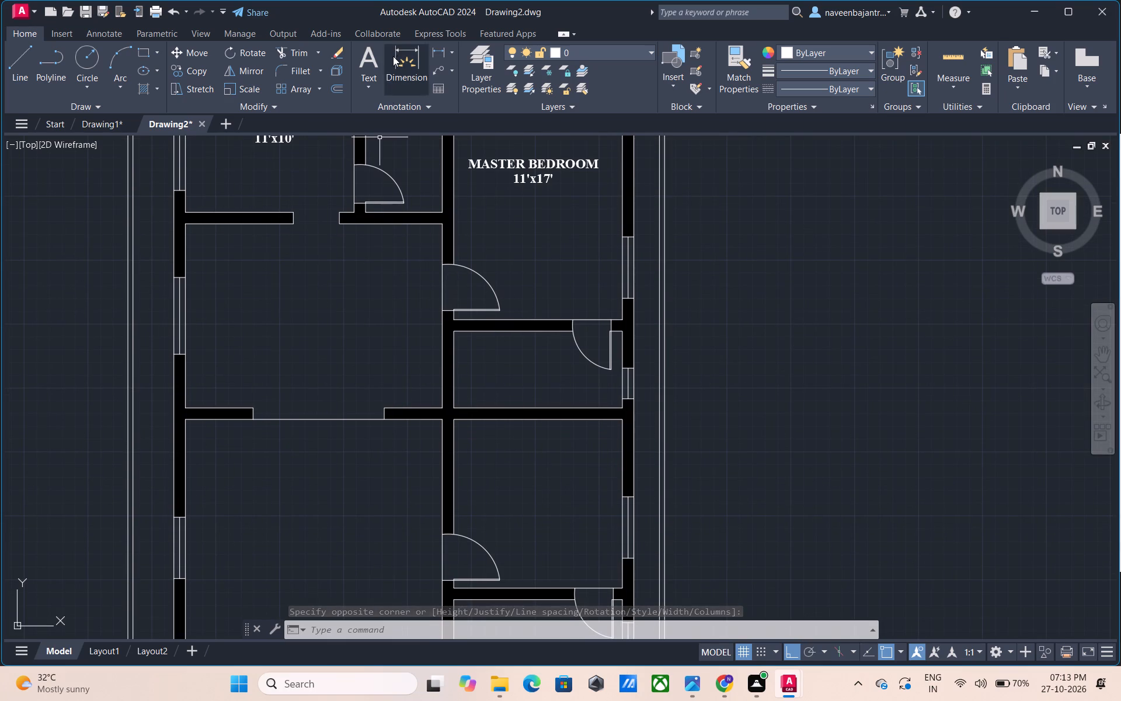
click(377, 58)
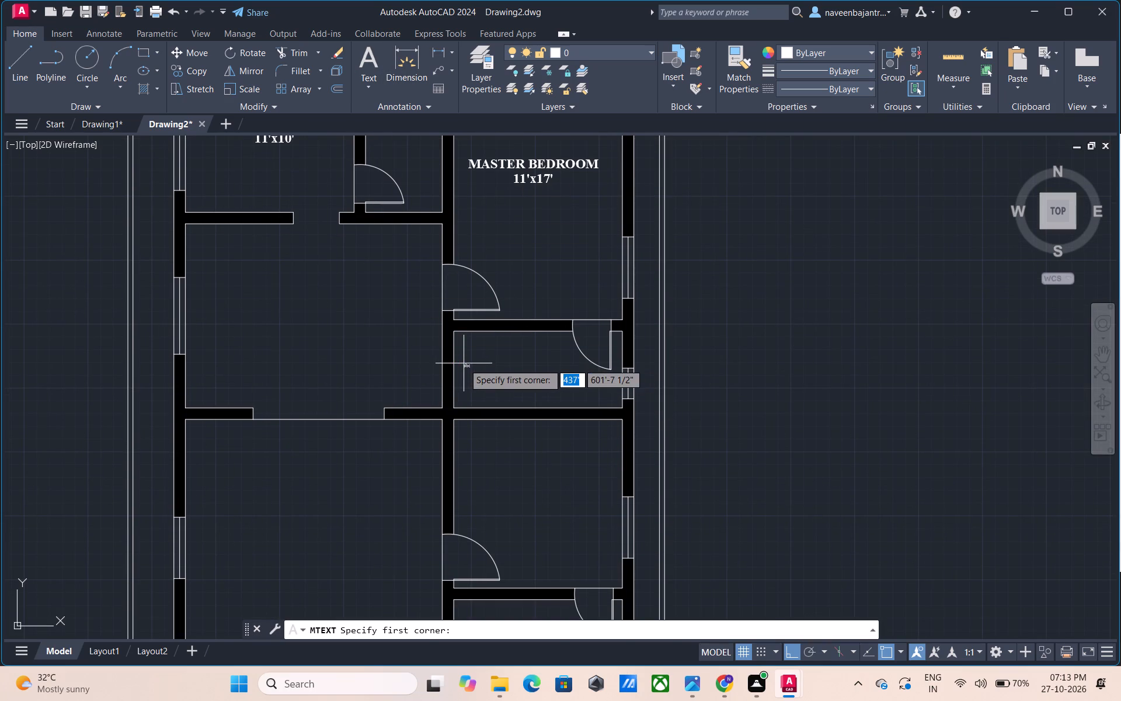
click(464, 363)
click(575, 394)
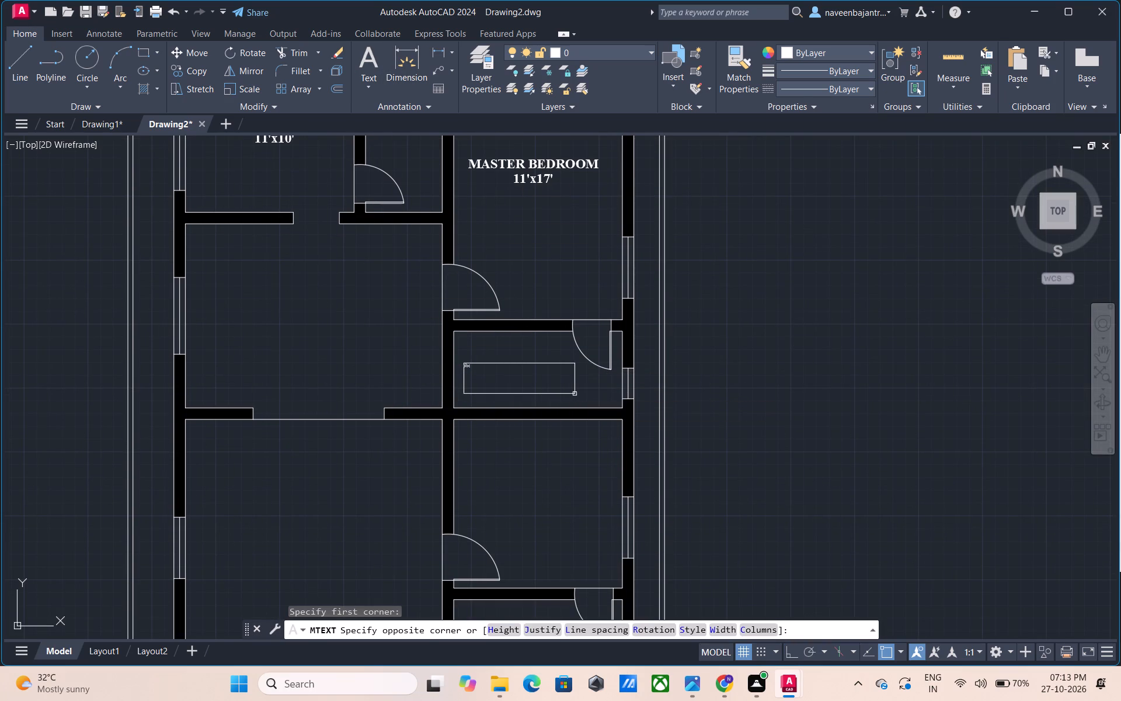
click(177, 71)
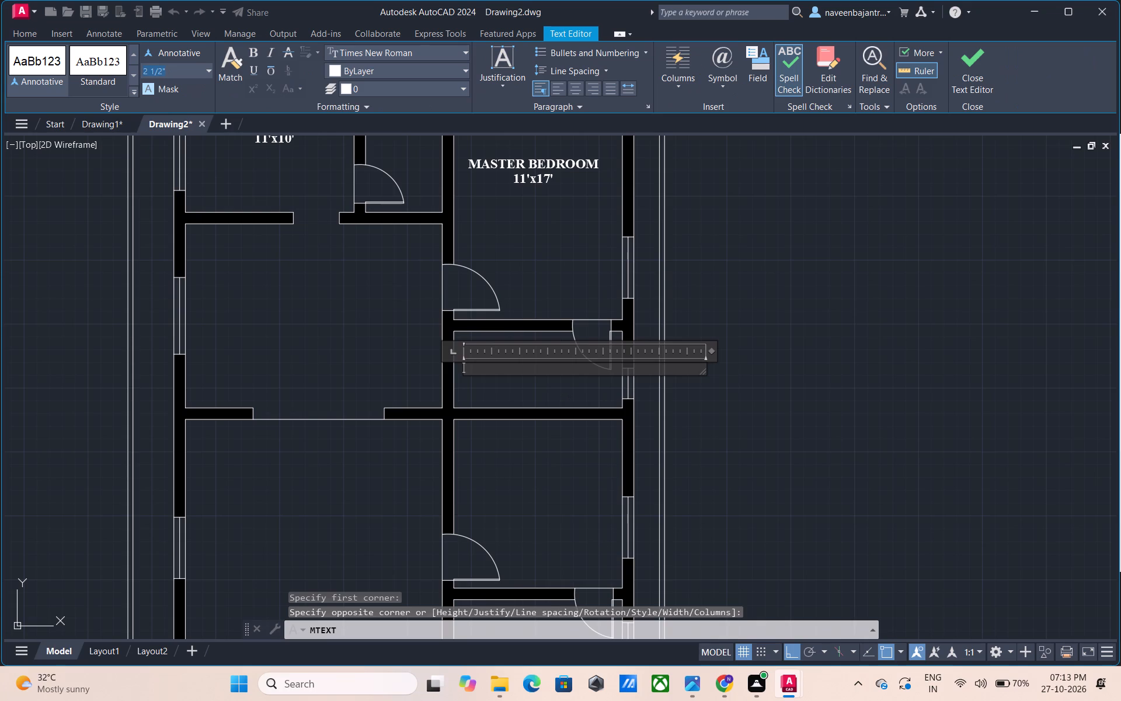
text(7")
key(Return)
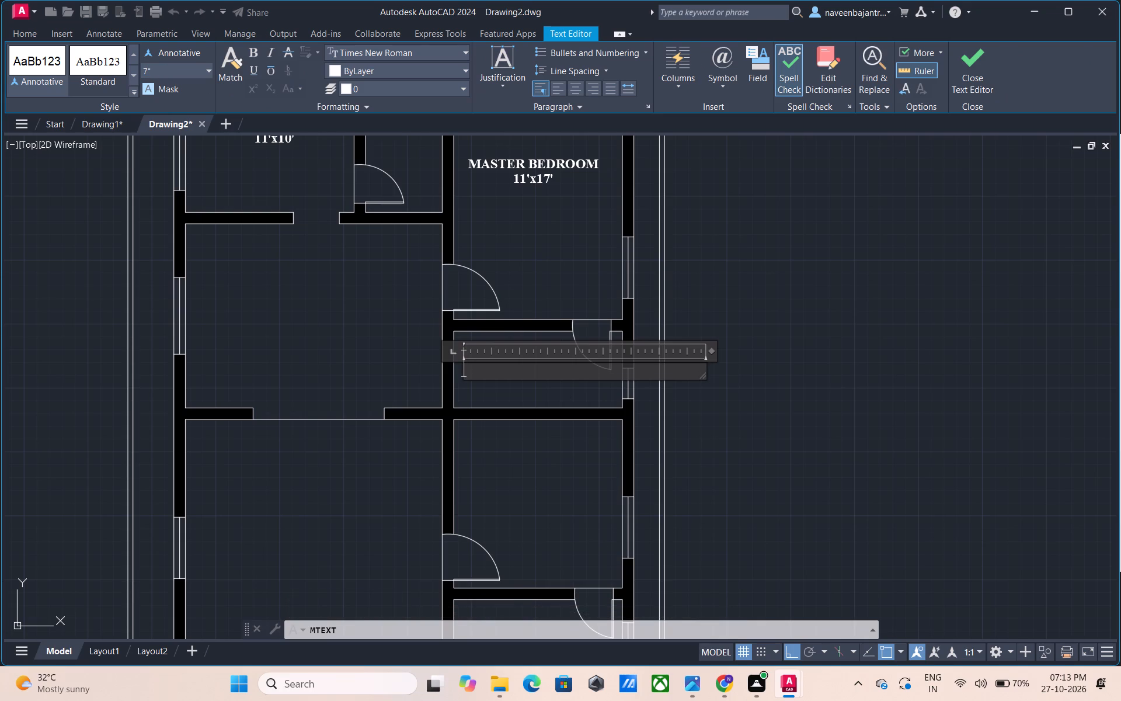
Write the label of the room south of the master bedroom as TOILET with 11'x5' on a second line, bold and centred, and finish the text.
text(TOILET)
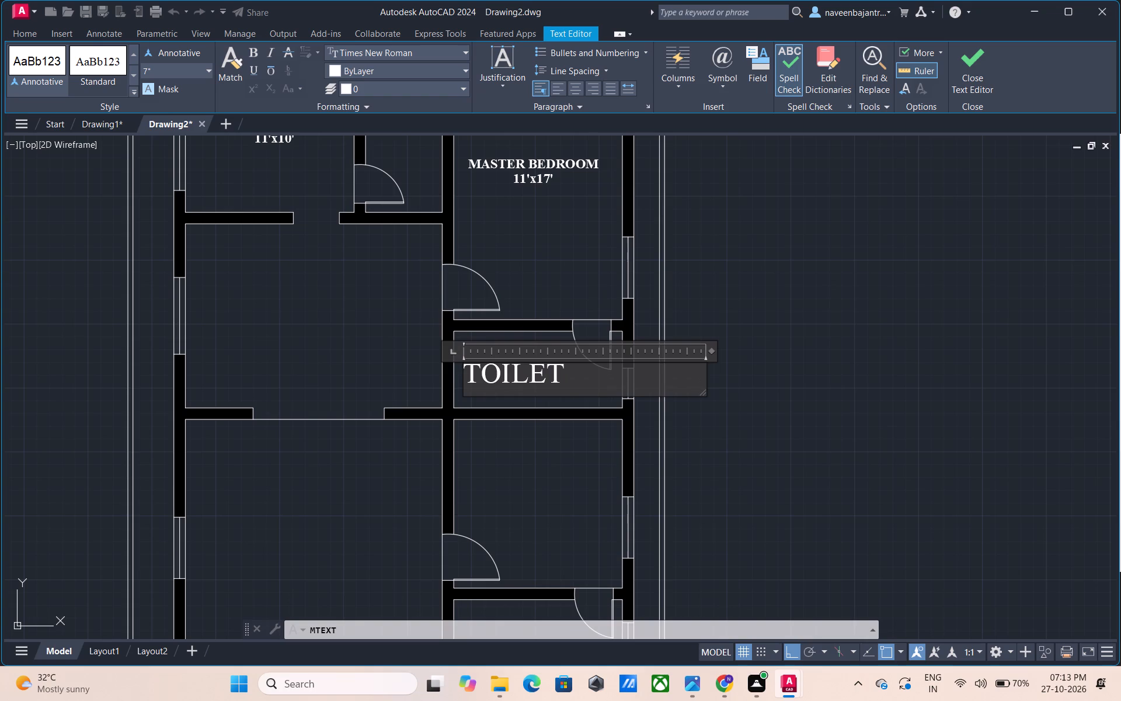
key(Return)
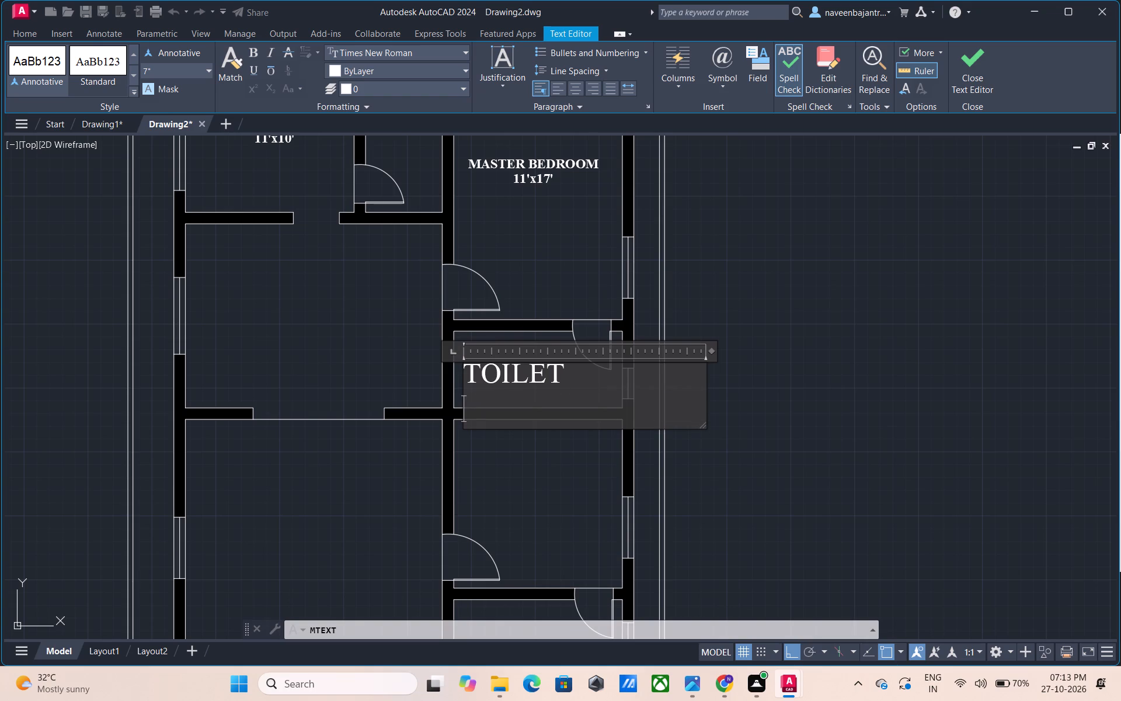
text(11')
key(x)
text(5")
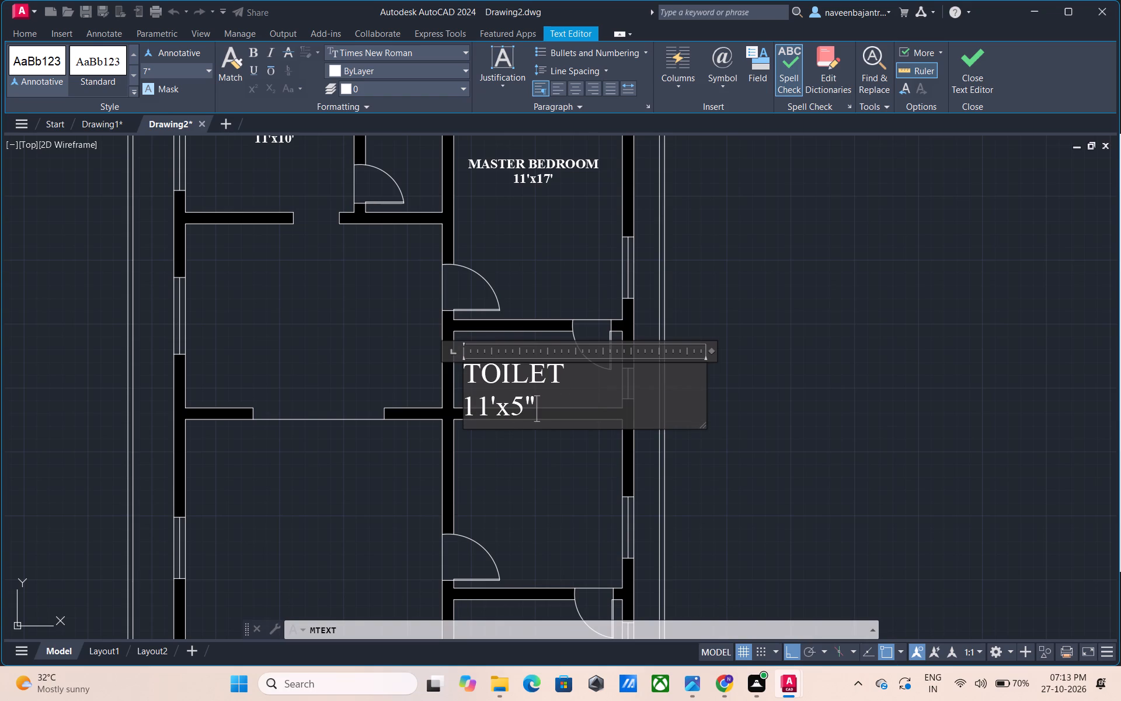
key(BackSpace)
key(apostrophe)
drag(536, 402, 389, 356)
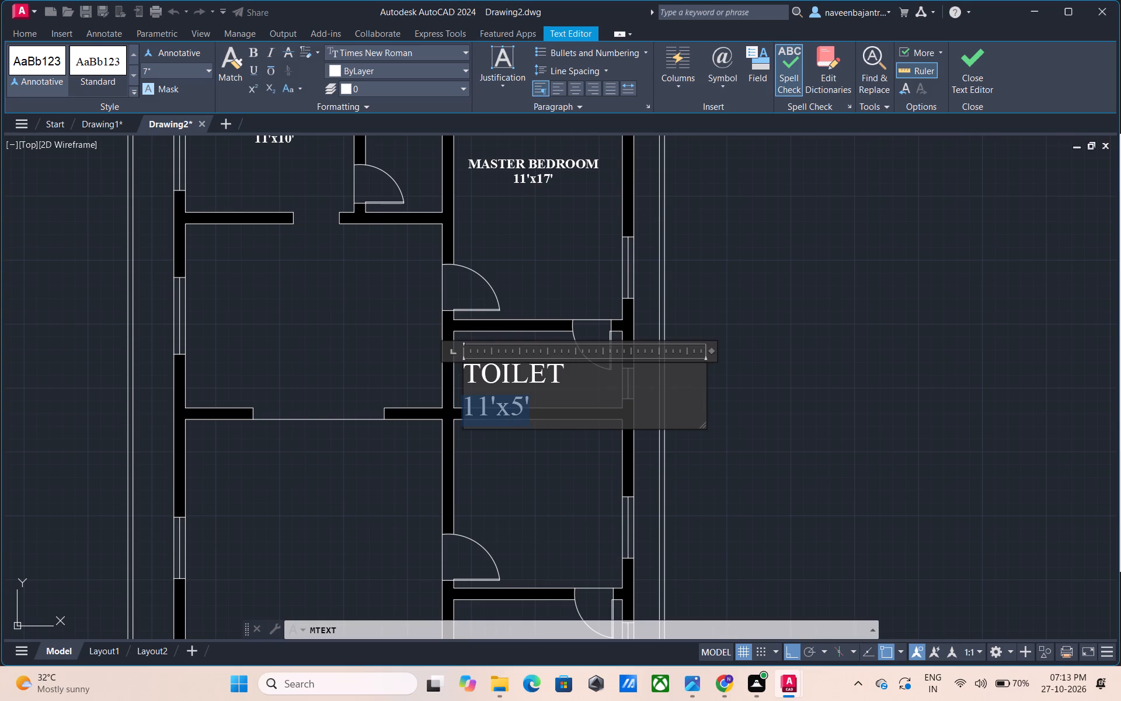
drag(389, 356, 385, 354)
click(253, 51)
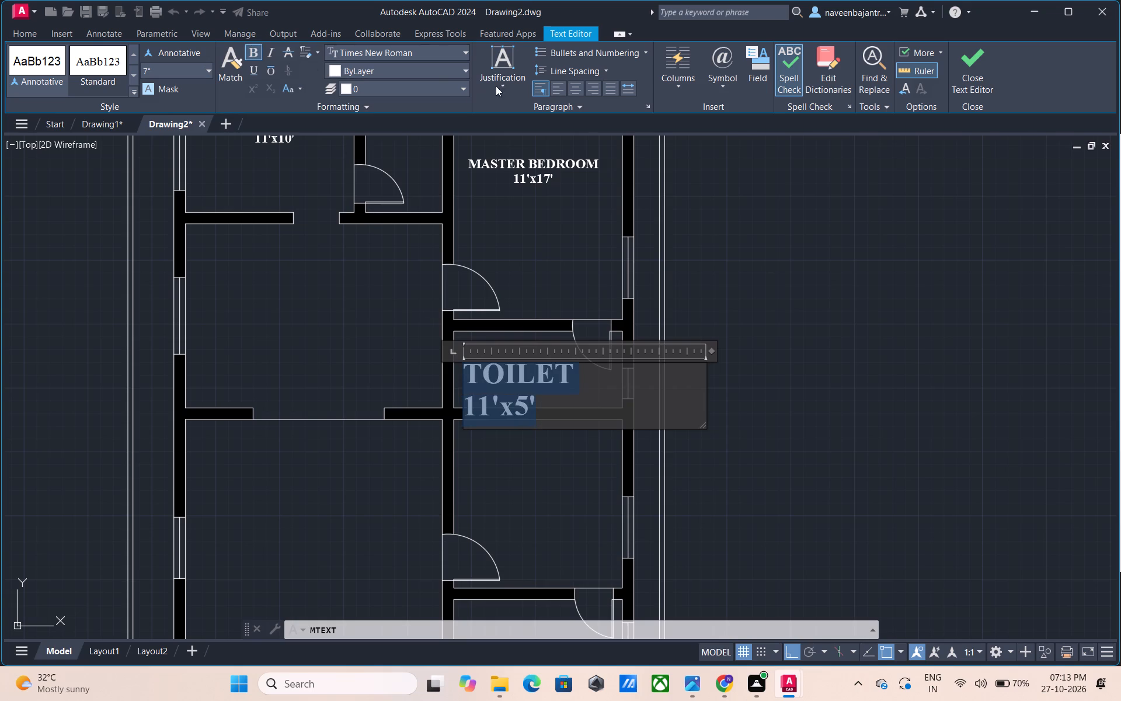
click(579, 91)
click(988, 81)
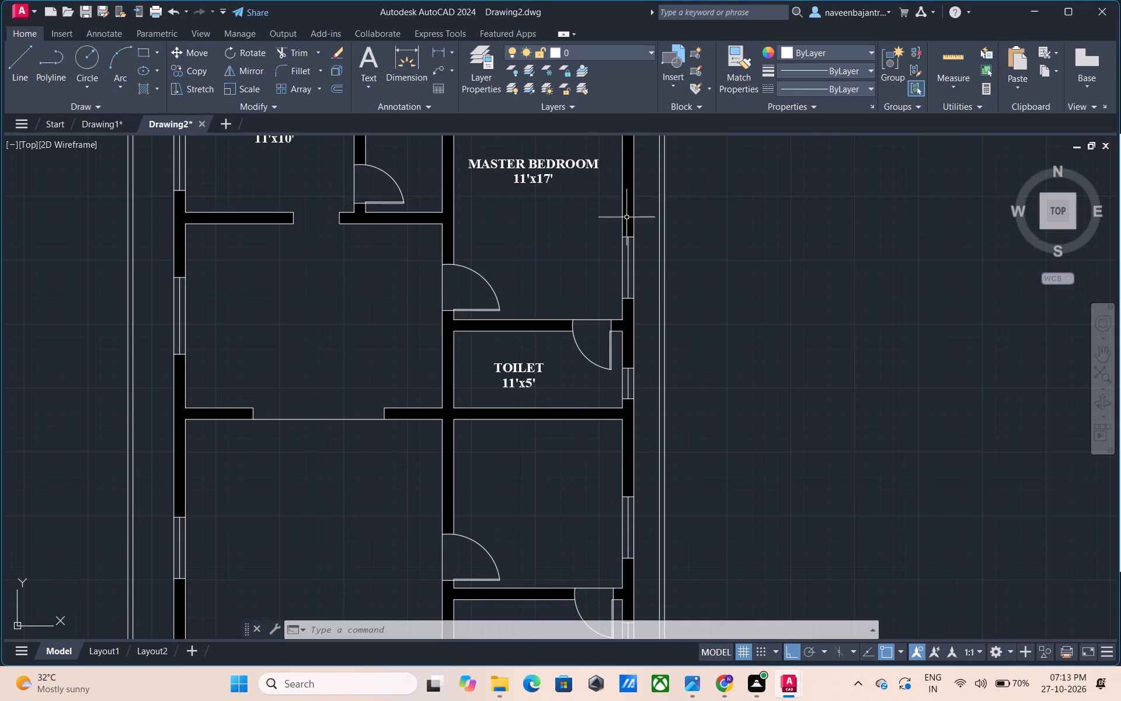
Start a multiline text box in the room south of the kitchen and store with a text height of 7".
click(357, 55)
click(234, 304)
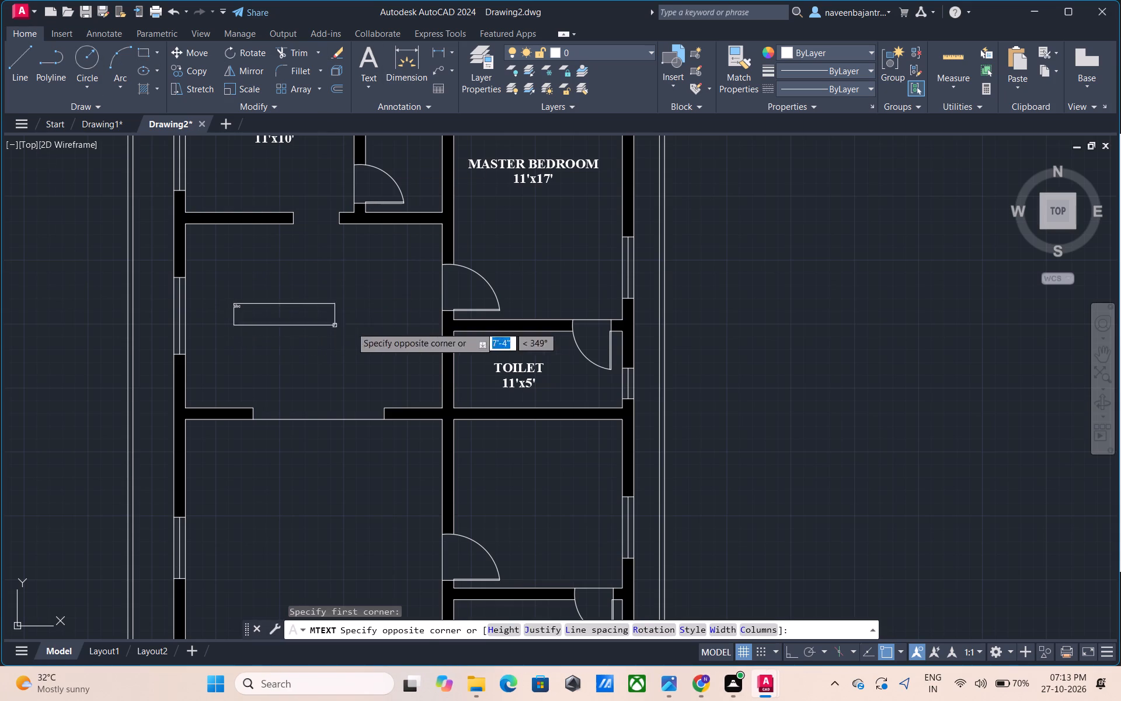
click(398, 352)
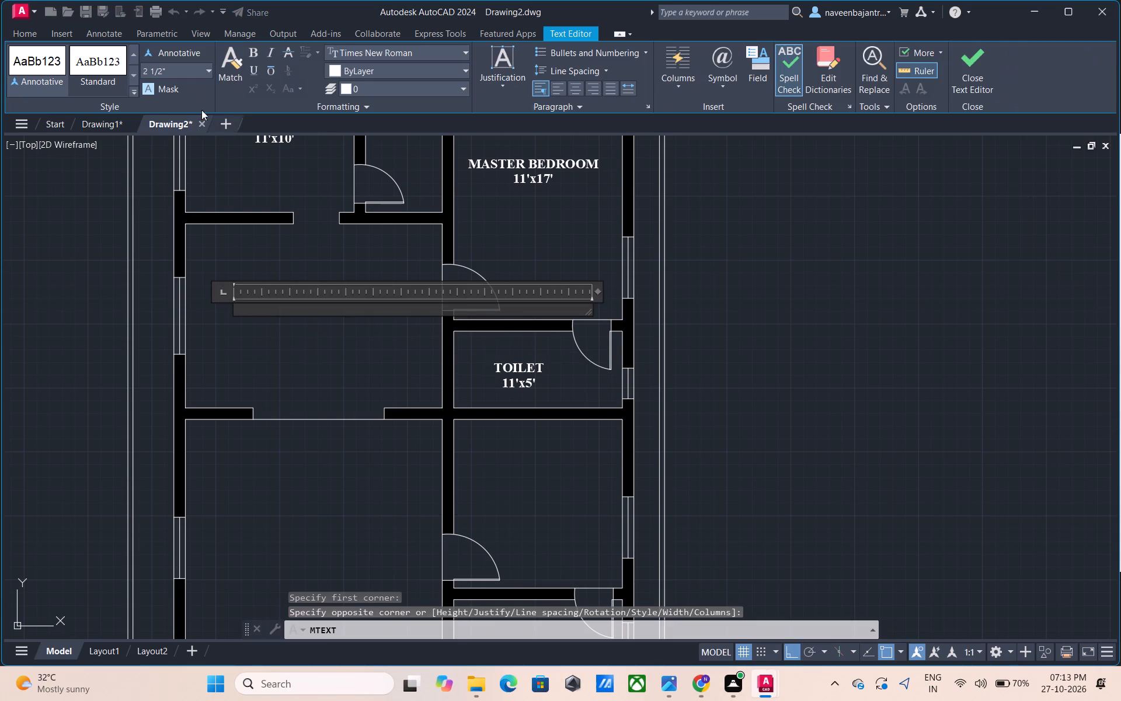
click(172, 71)
key(7)
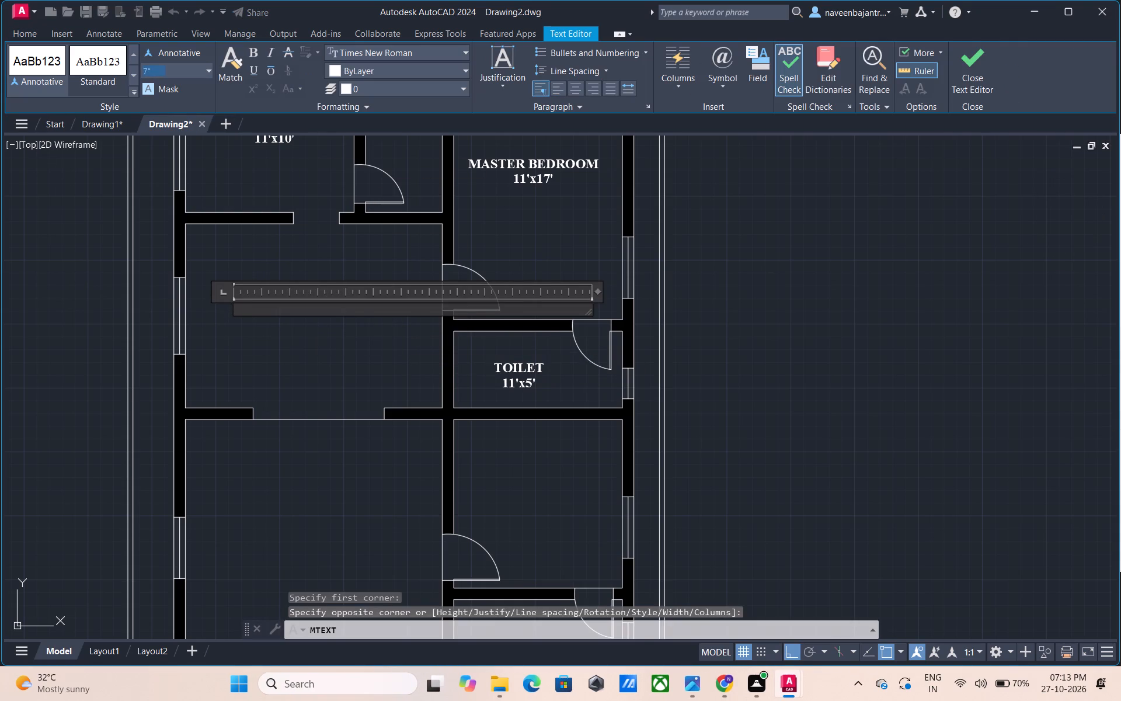
key(shift+quotedbl)
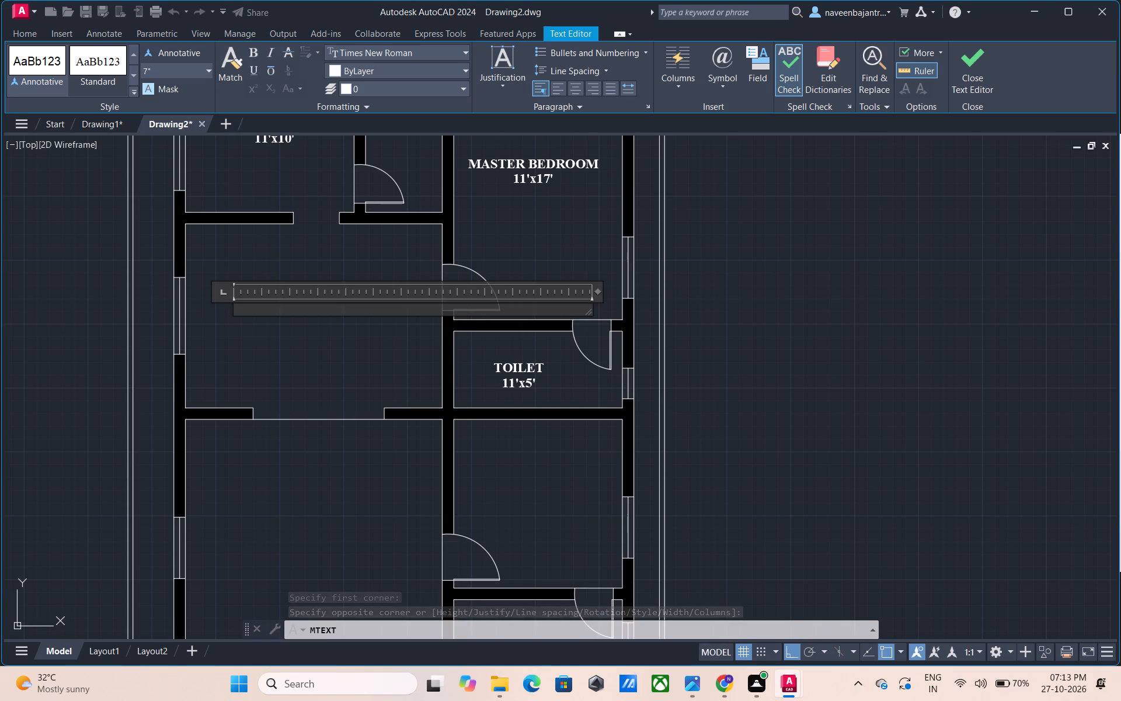
key(Return)
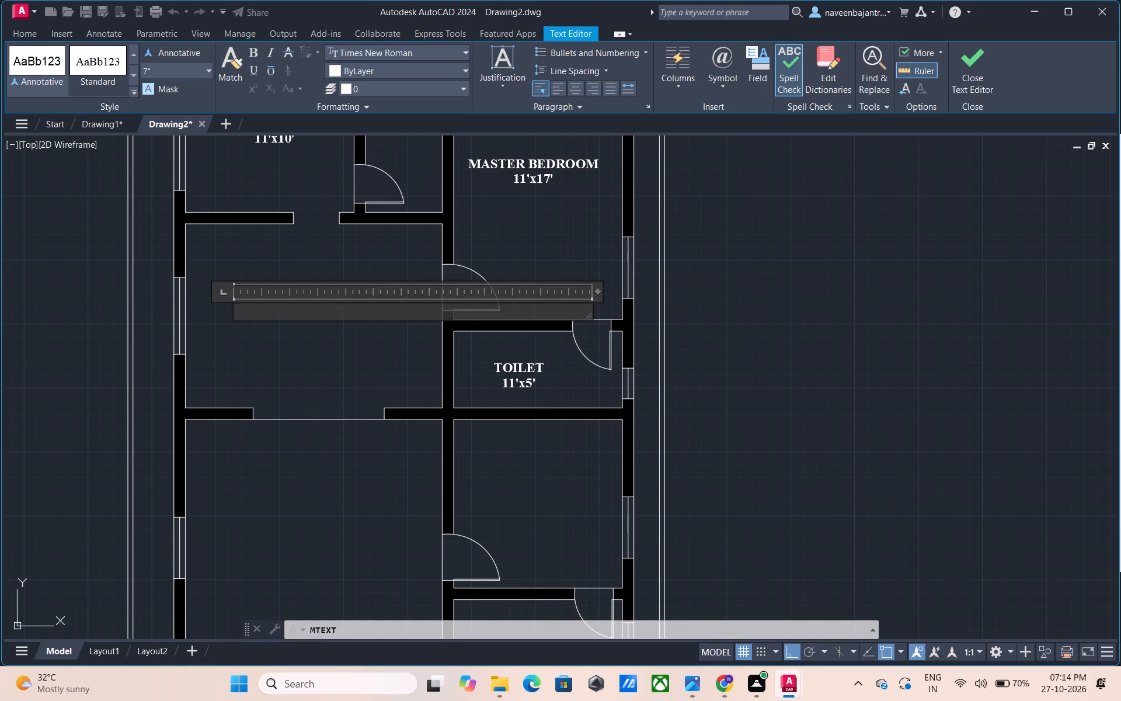
Write the label of the room south of the kitchen and store as DINNING with 16'9"x12' on a second line, centred and bold, and finish the text.
text(DINNIND)
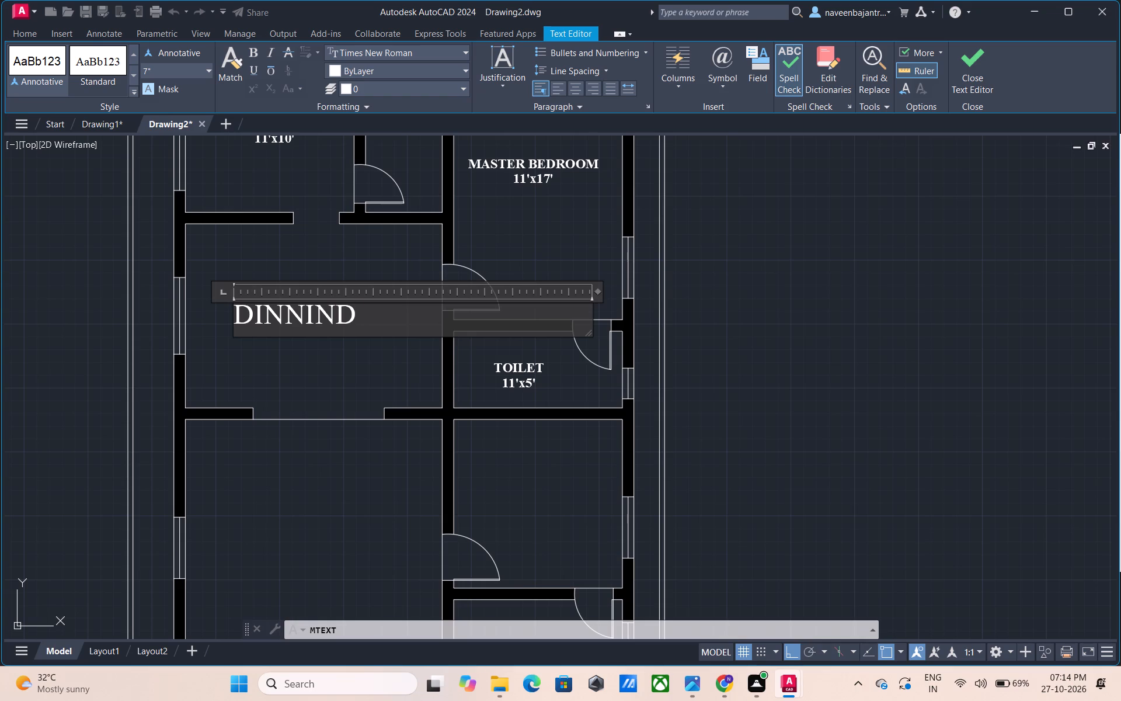
key(BackSpace)
key(g)
key(Return)
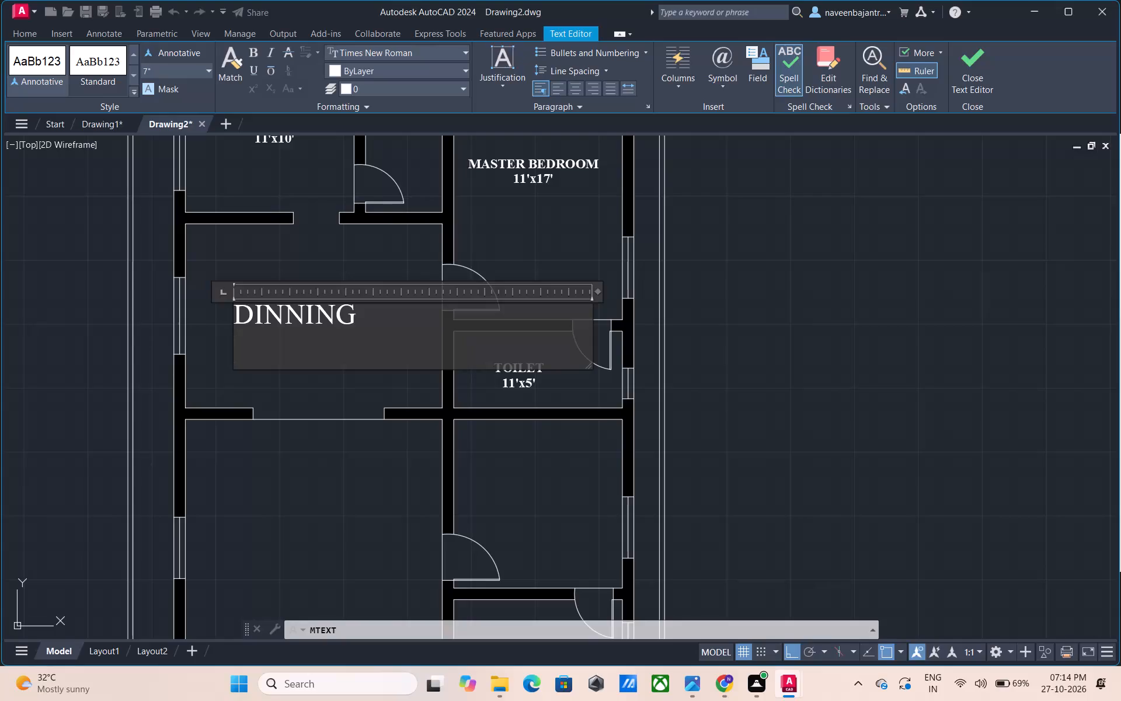
text(16'9")
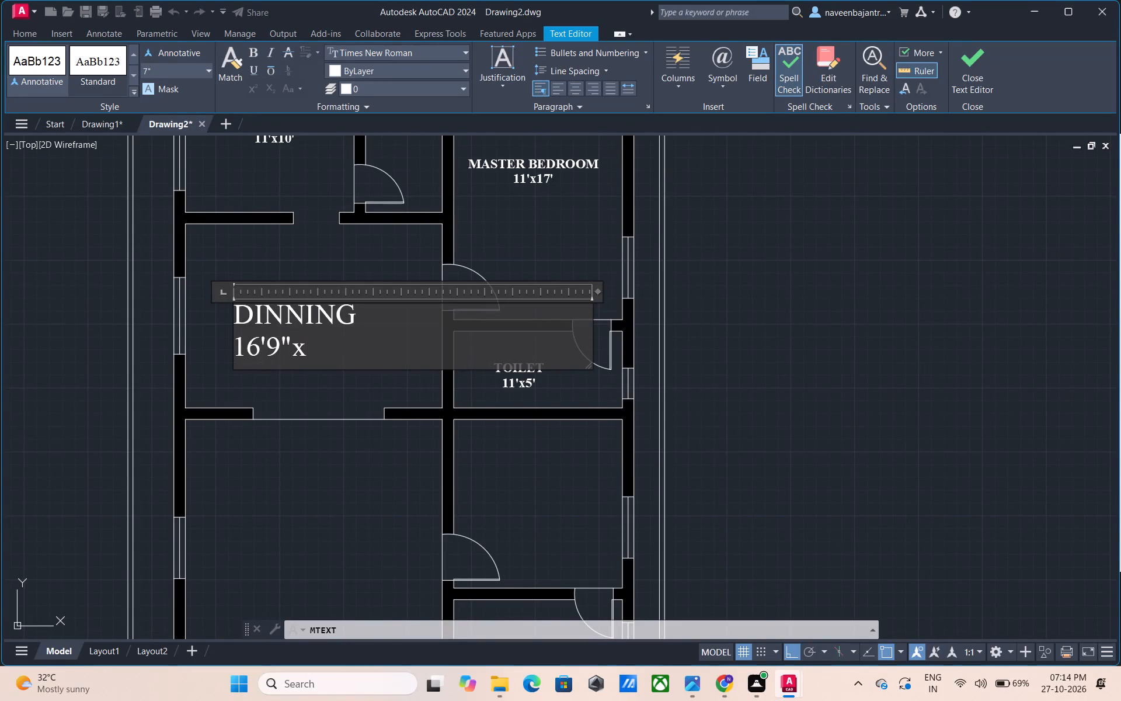
text(12')
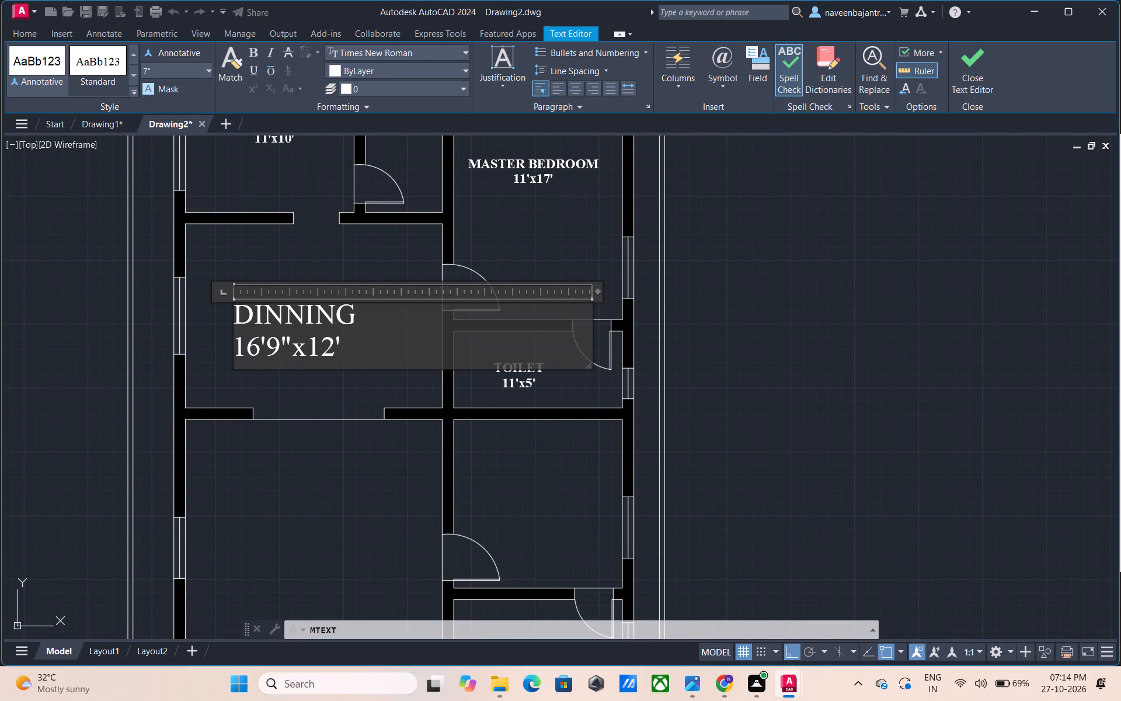
drag(349, 349, 207, 324)
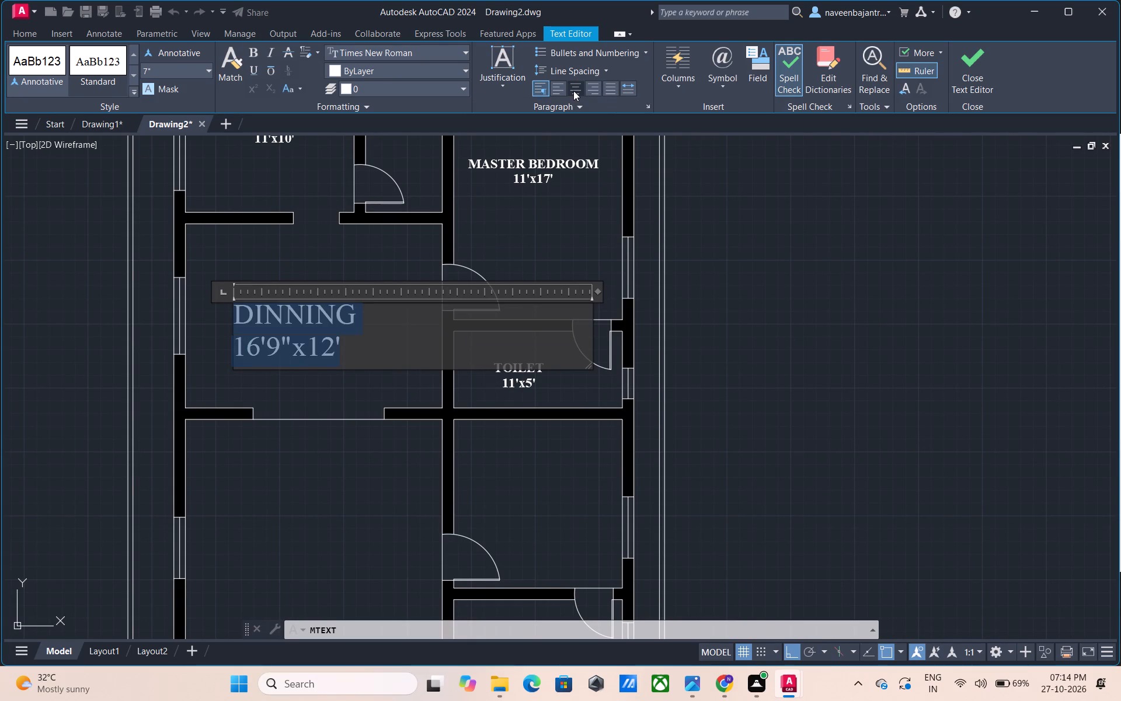
click(573, 91)
click(259, 52)
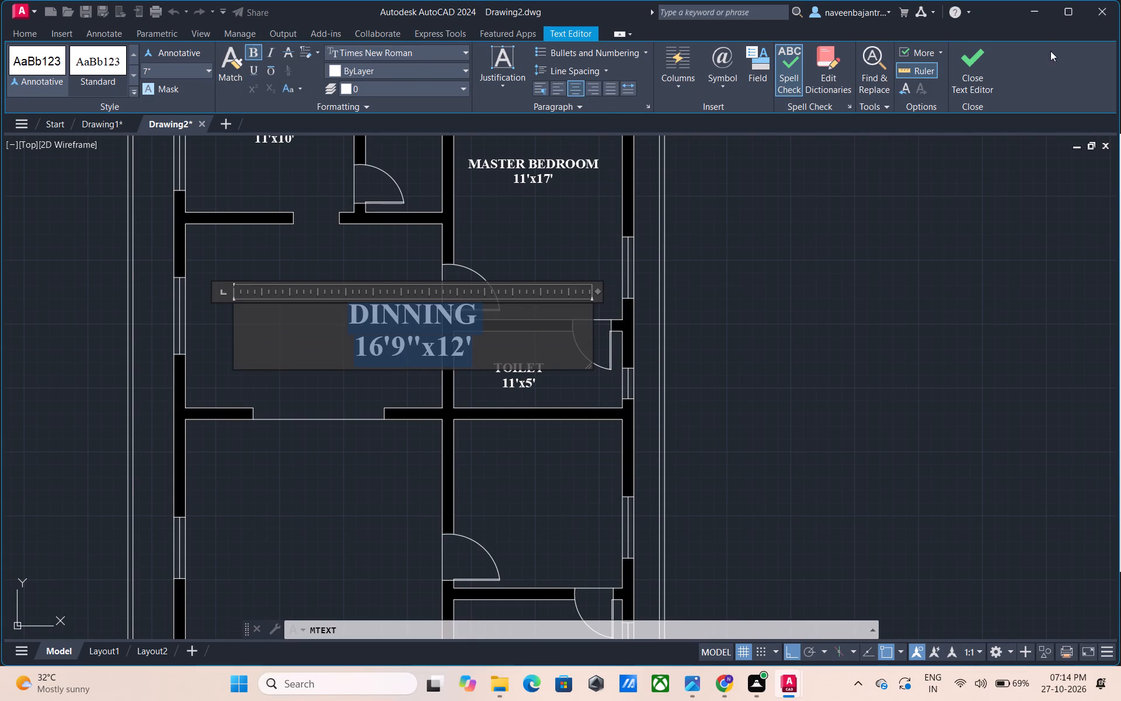
click(979, 77)
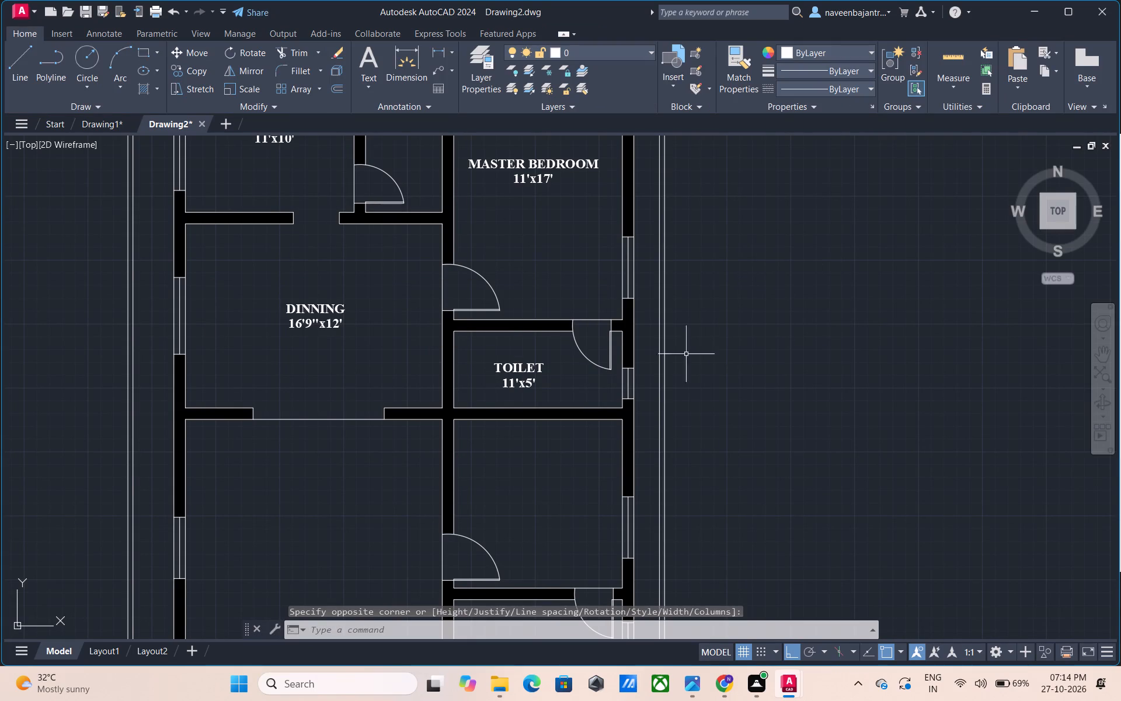
Start a multiline text box in the large room directly south of the dining room with a text height of 7".
middle_drag(600, 406, 566, 278)
scroll(566, 278, up, 1)
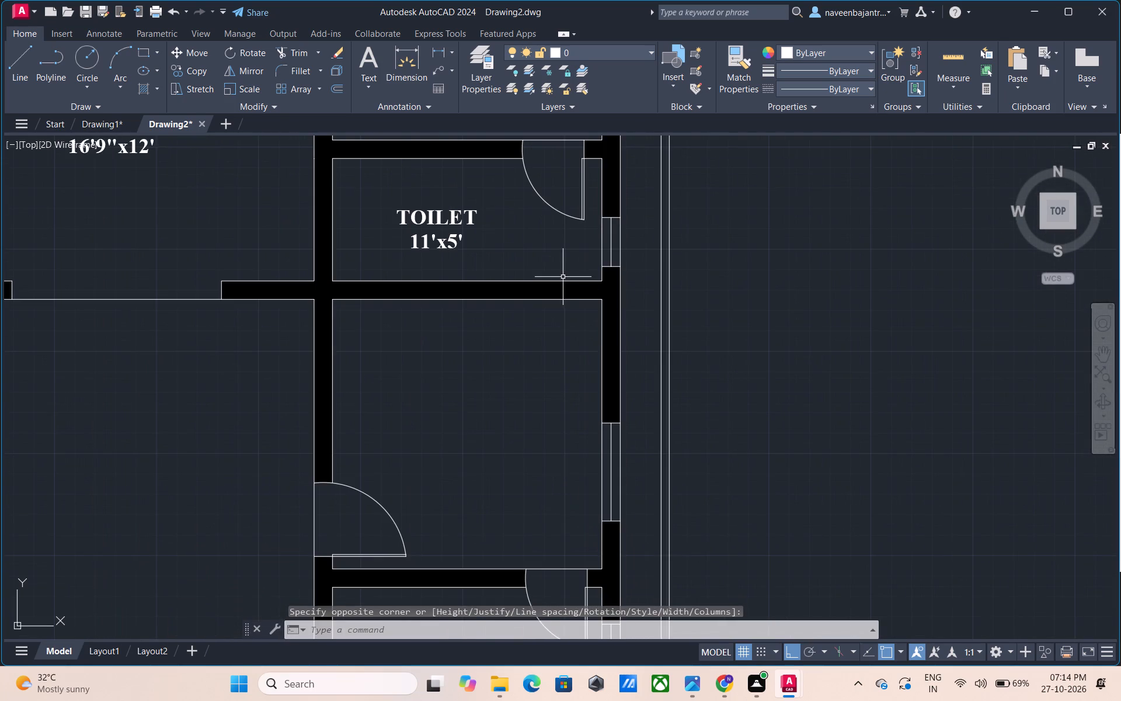
scroll(541, 286, down, 1)
middle_drag(516, 359, 535, 332)
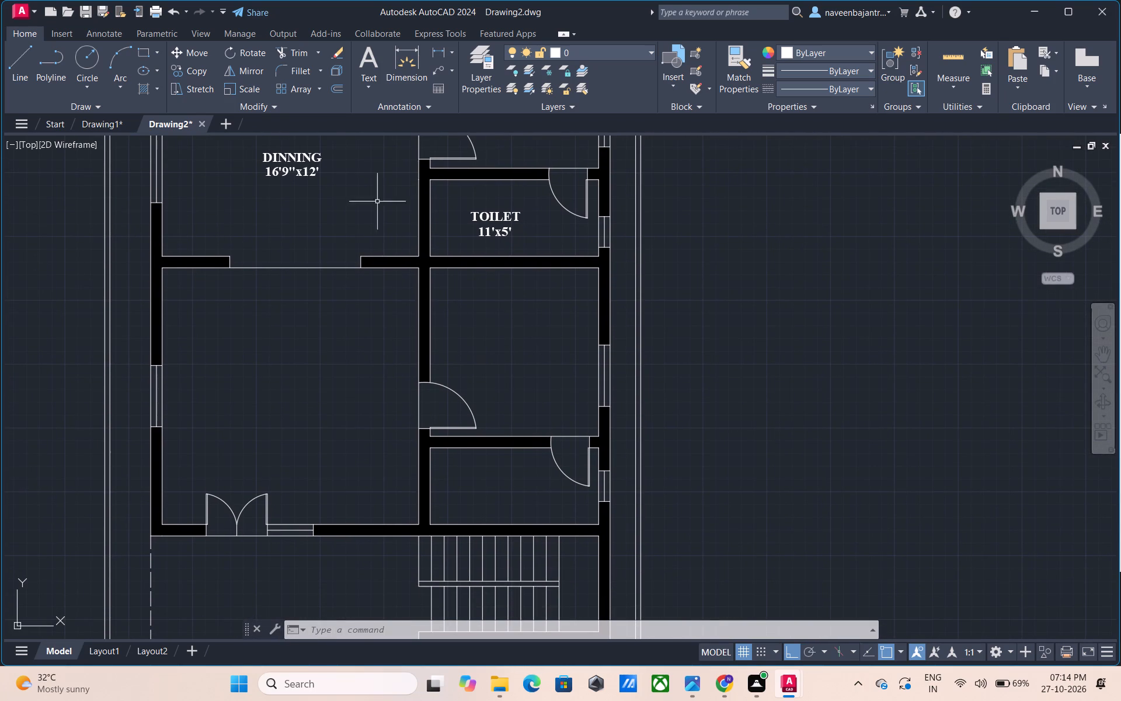
click(355, 58)
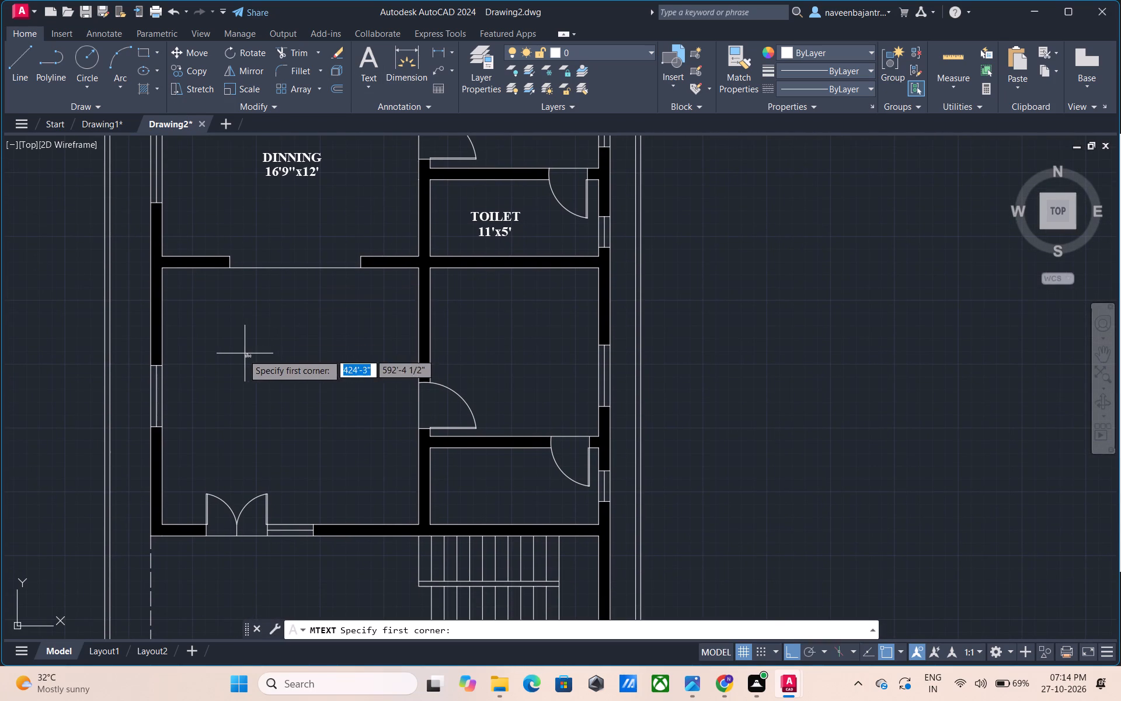
click(230, 363)
click(375, 404)
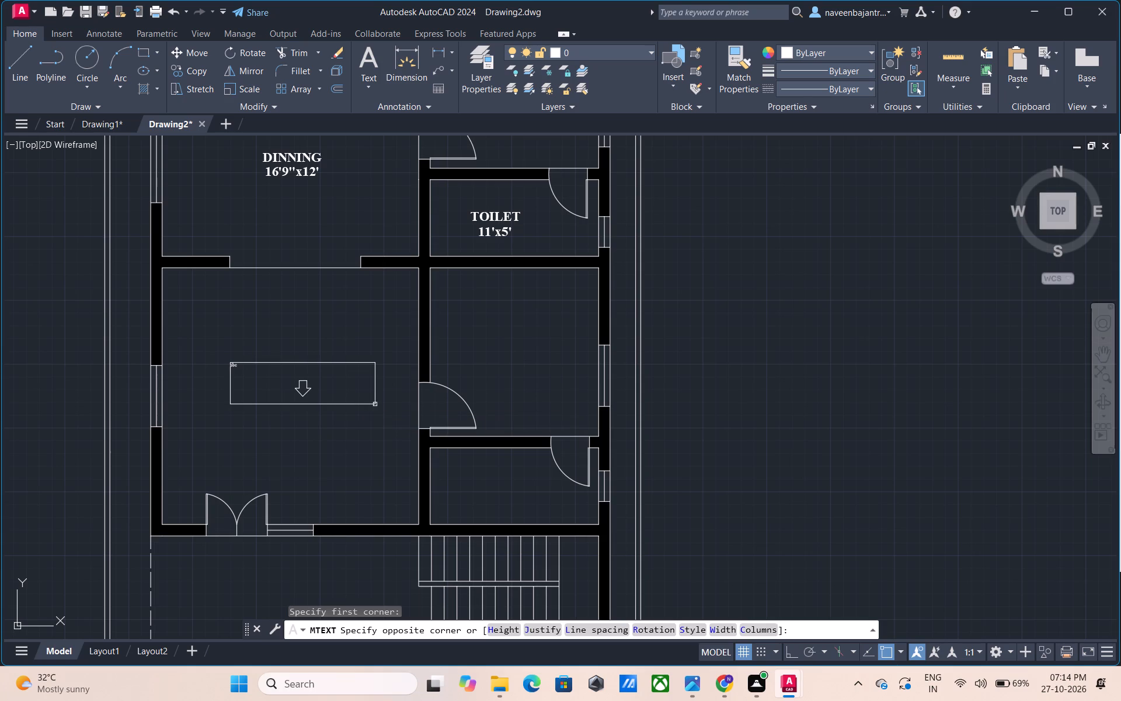
click(175, 68)
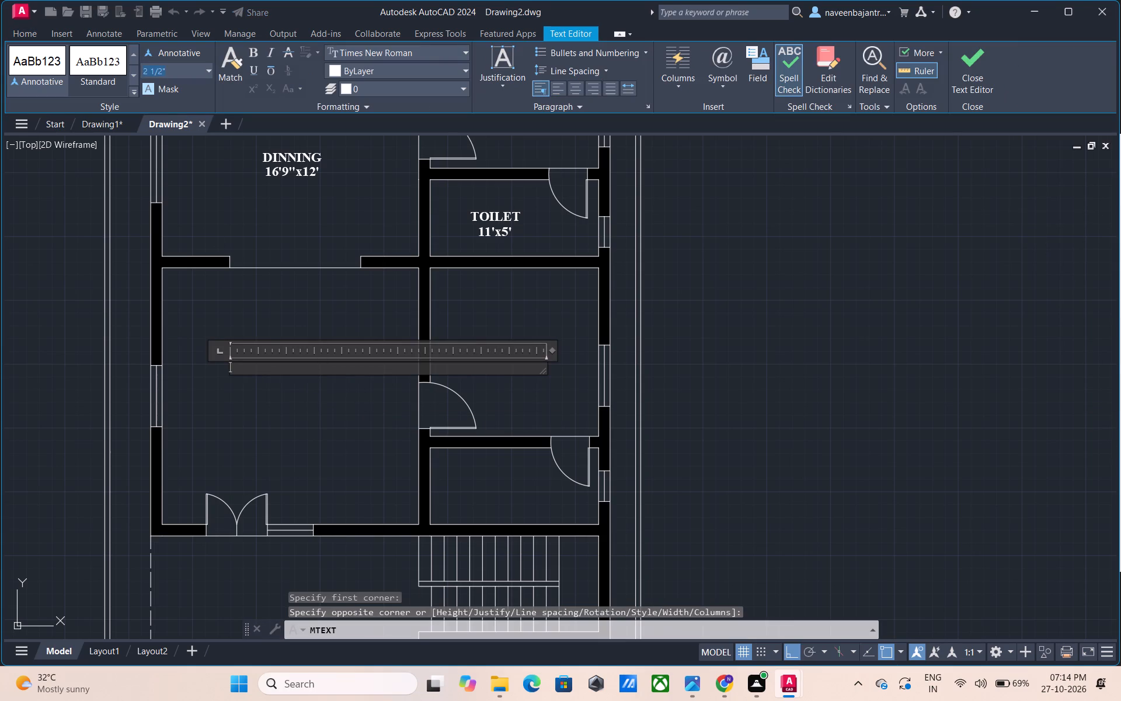
text(7")
key(Return)
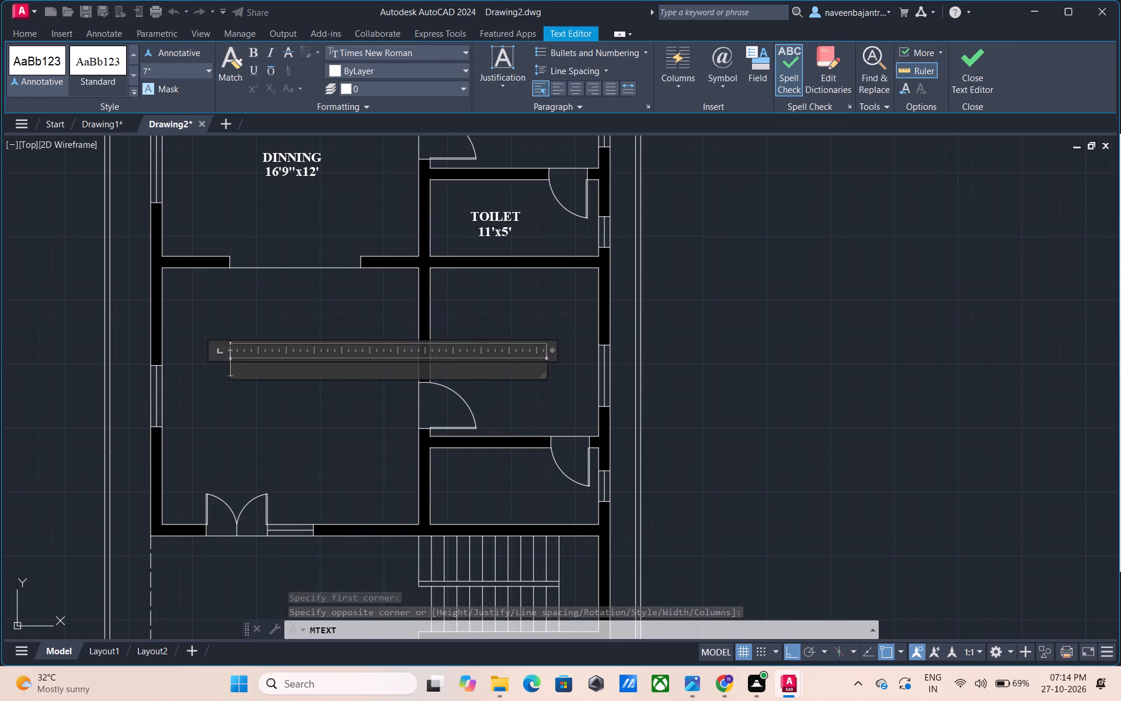
Write the label of the room south of the dining room as LIVING ROOM with 16'9"x16'9" on a second line, bold and centred, and finish the text.
text(LIVING)
key(space)
text(ROOM)
key(Return)
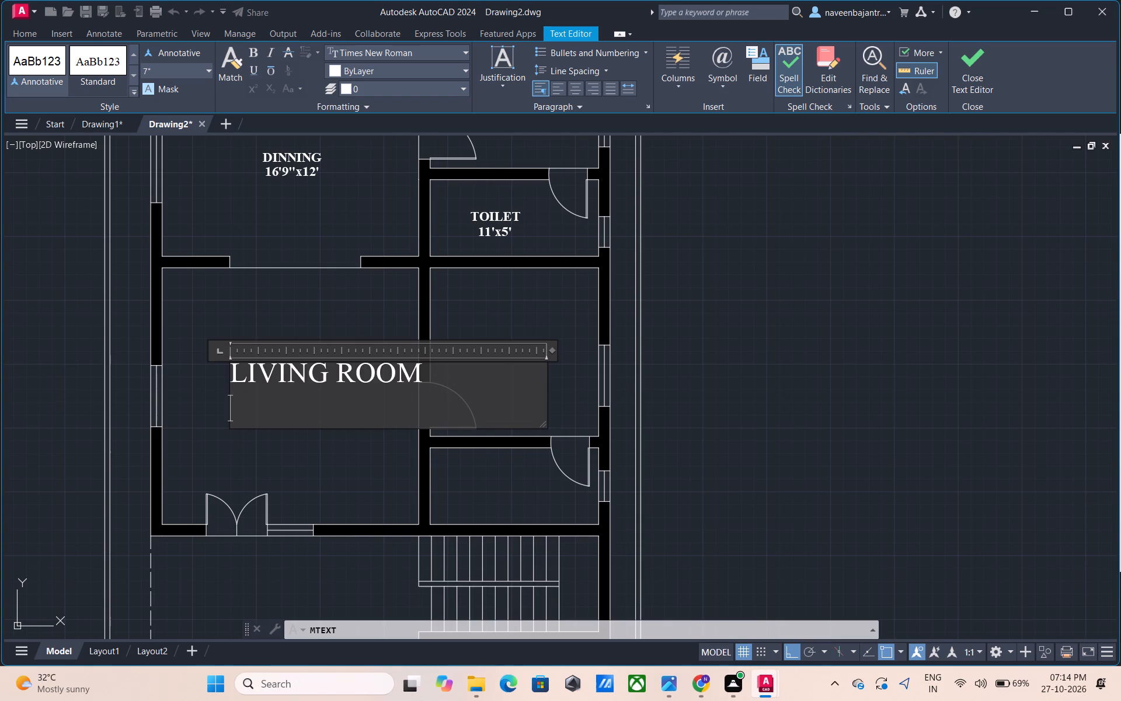
text(16')
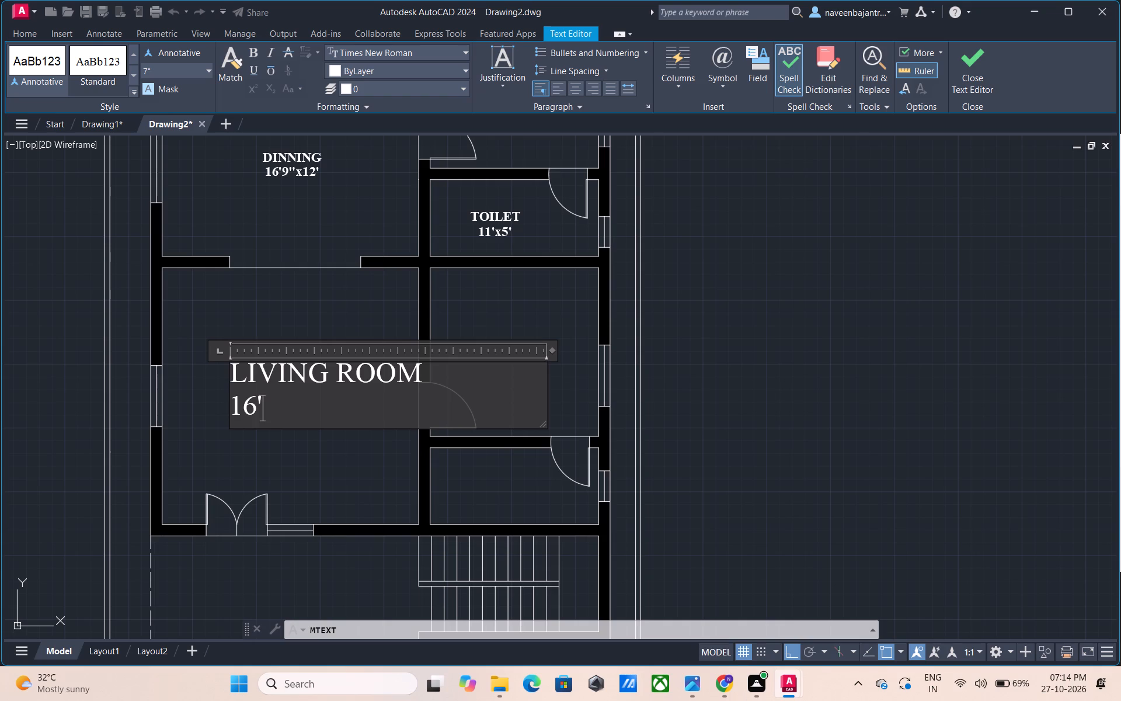
text(9")
text(16'9)
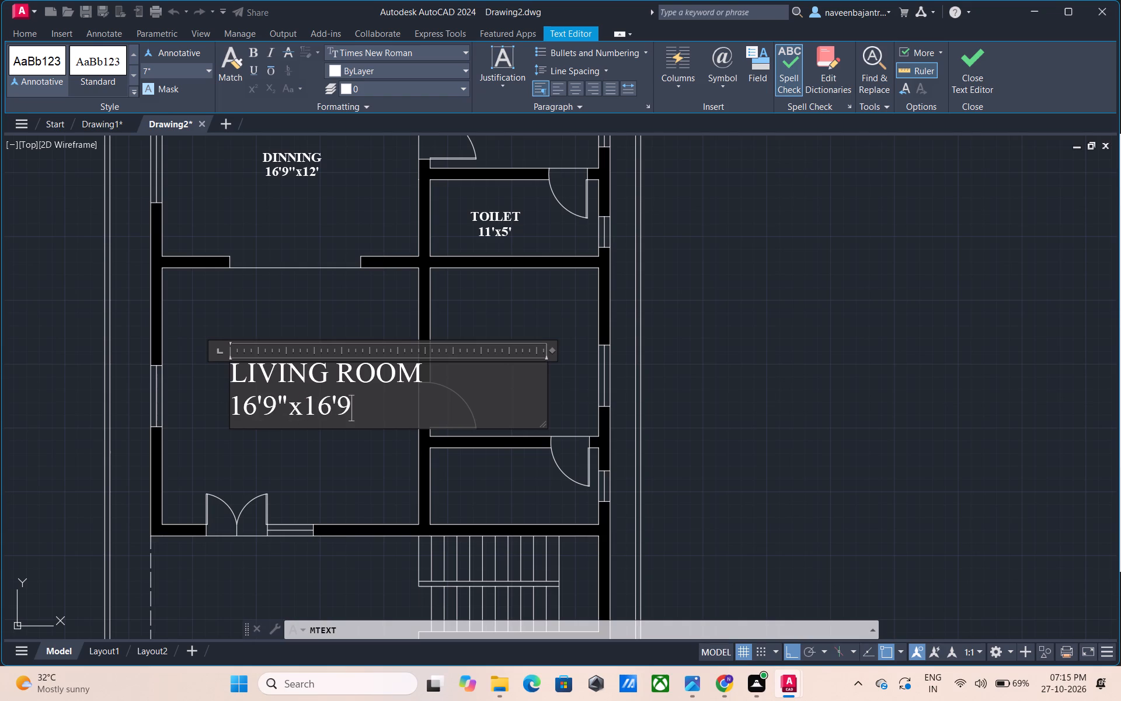
key(shift+quotedbl)
drag(372, 401, 219, 378)
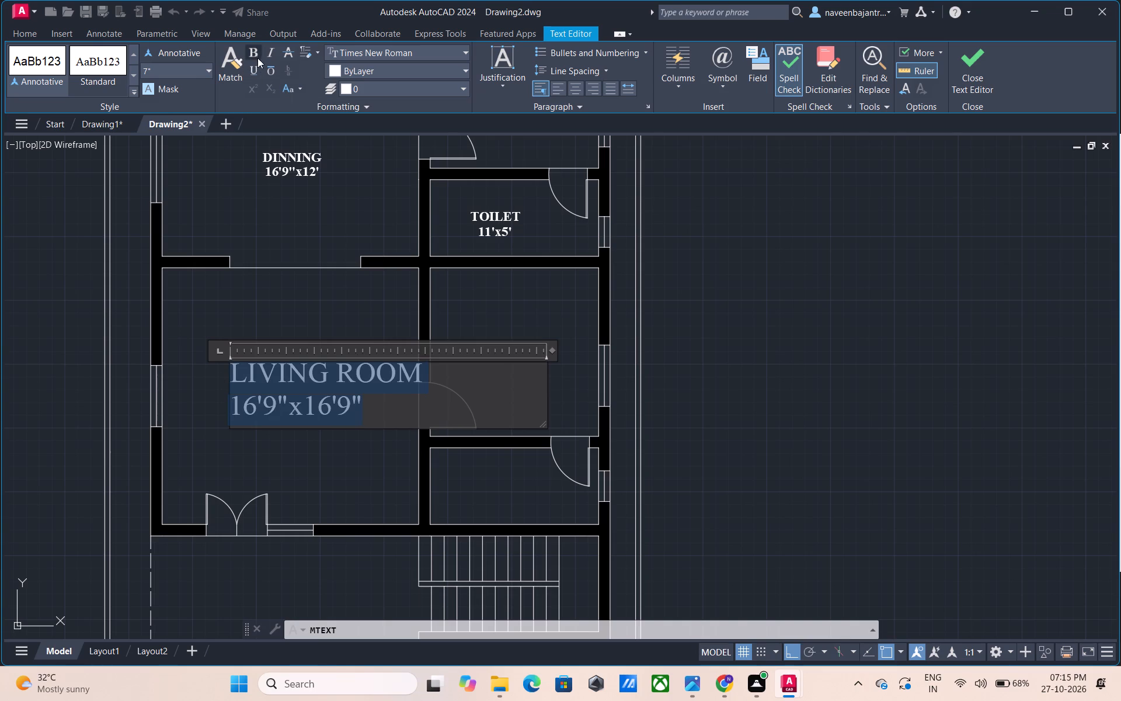
click(259, 54)
click(574, 89)
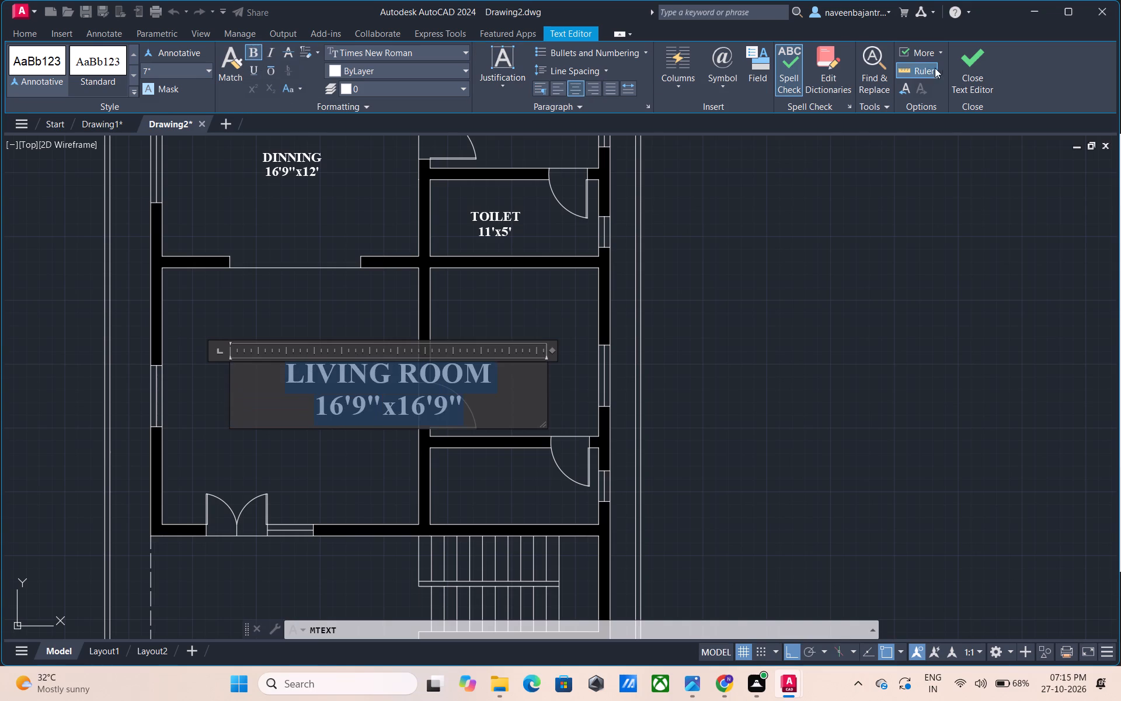
click(951, 66)
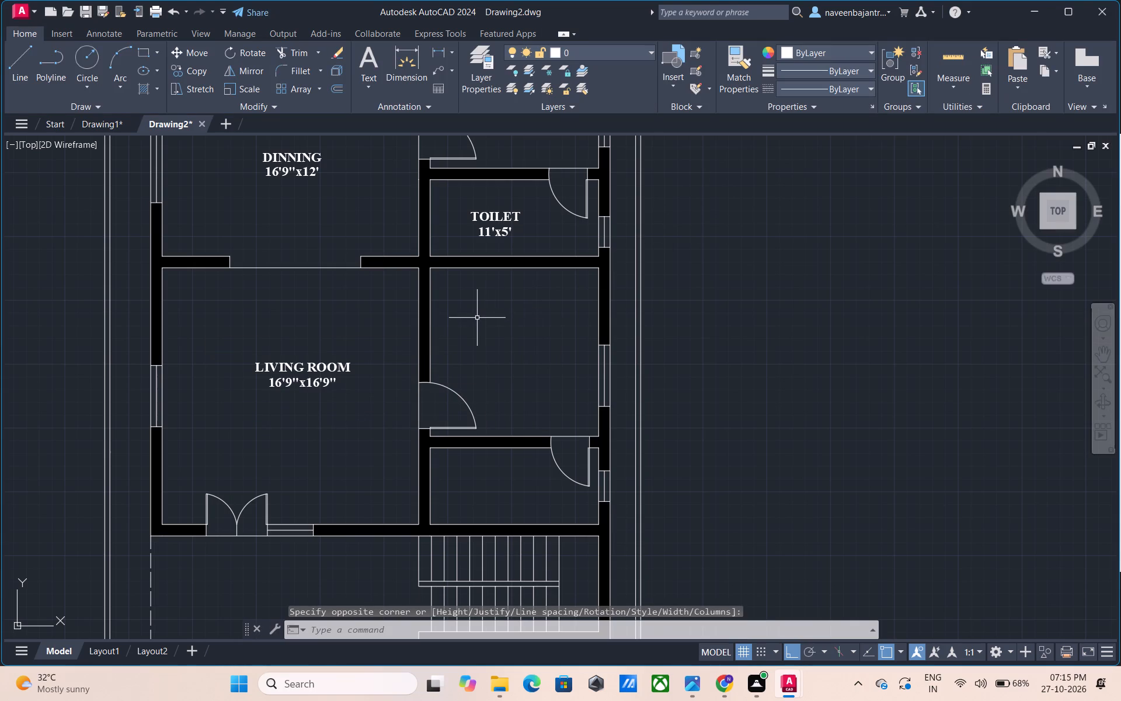
Start a multiline text box in the room directly east of the living room, south of the toilet, with a text height of 7".
click(371, 47)
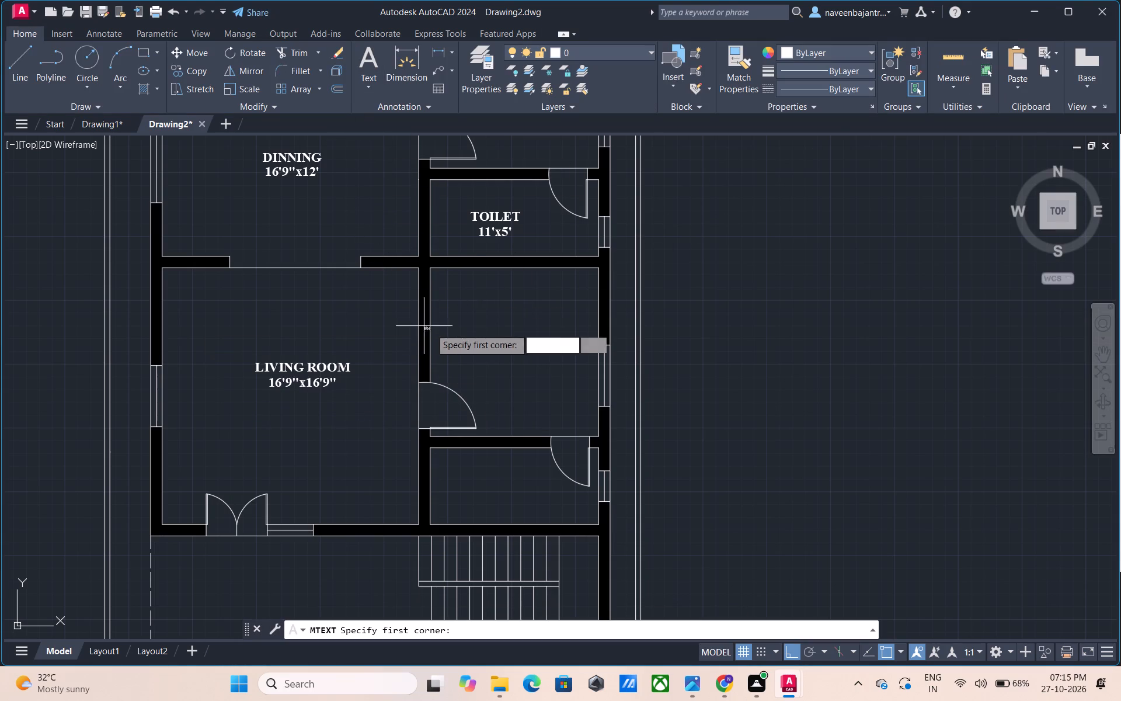
click(448, 331)
click(588, 365)
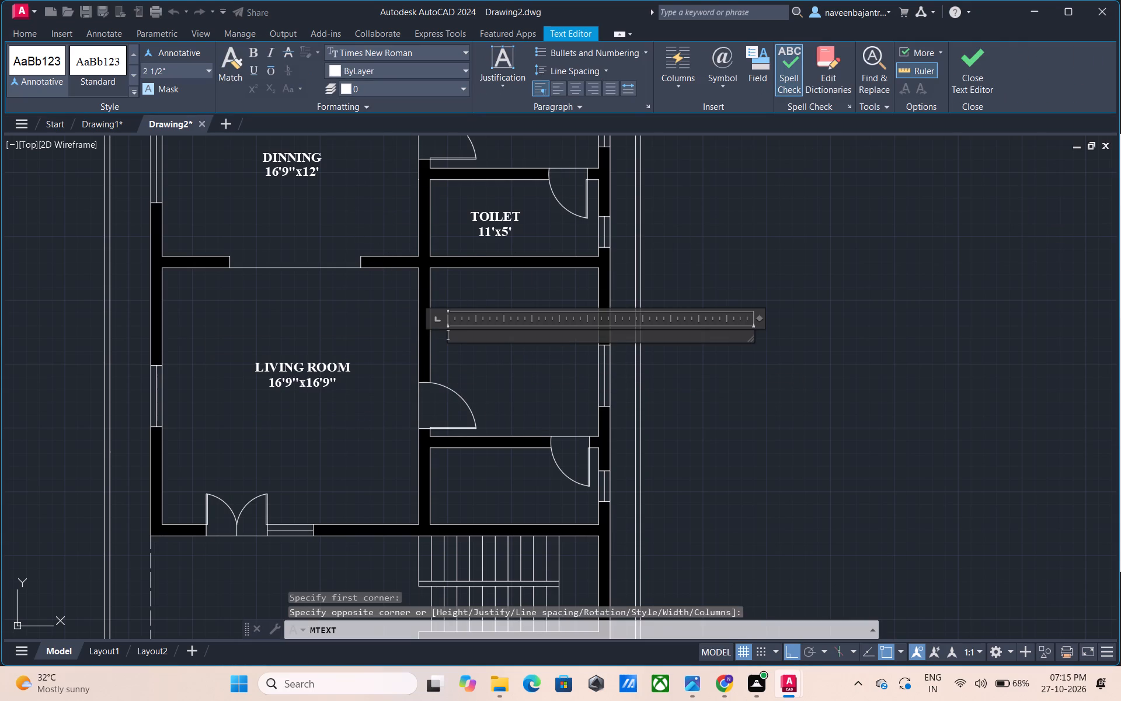
click(175, 74)
text(7")
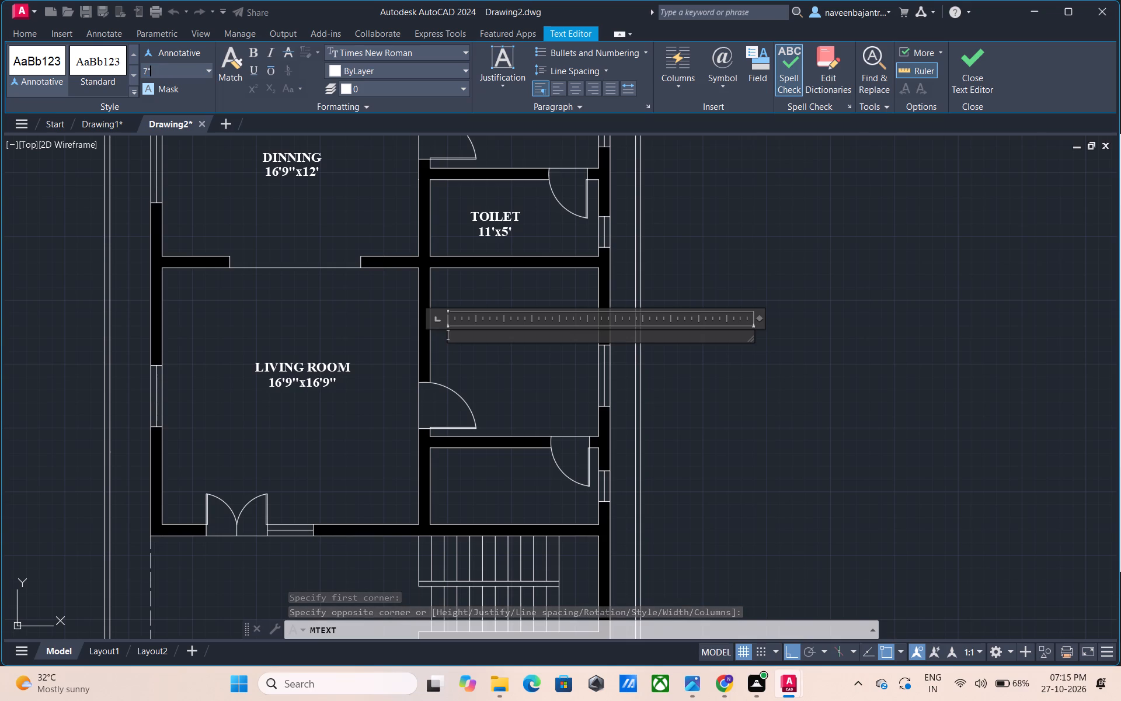
key(Return)
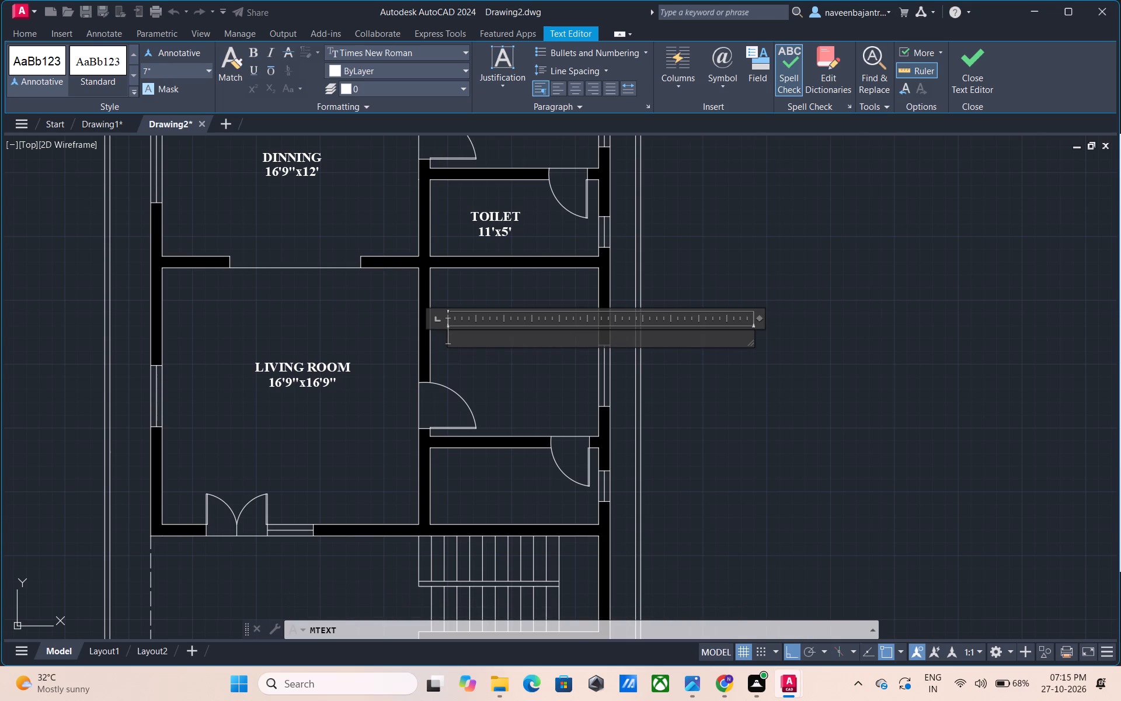
Write the label of the room east of the living room as BEDROOM with 11'x11' on a second line, centred and bold, and finish the text.
text(BEDROOM)
key(Return)
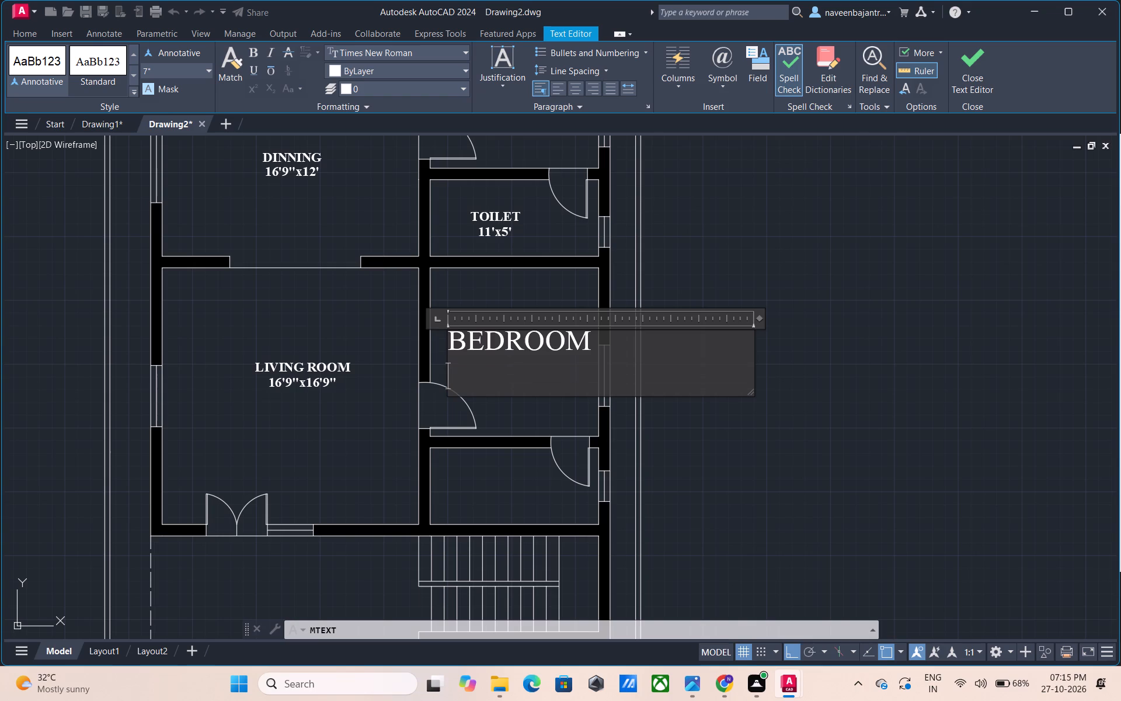
text(11')
key(x)
text(11')
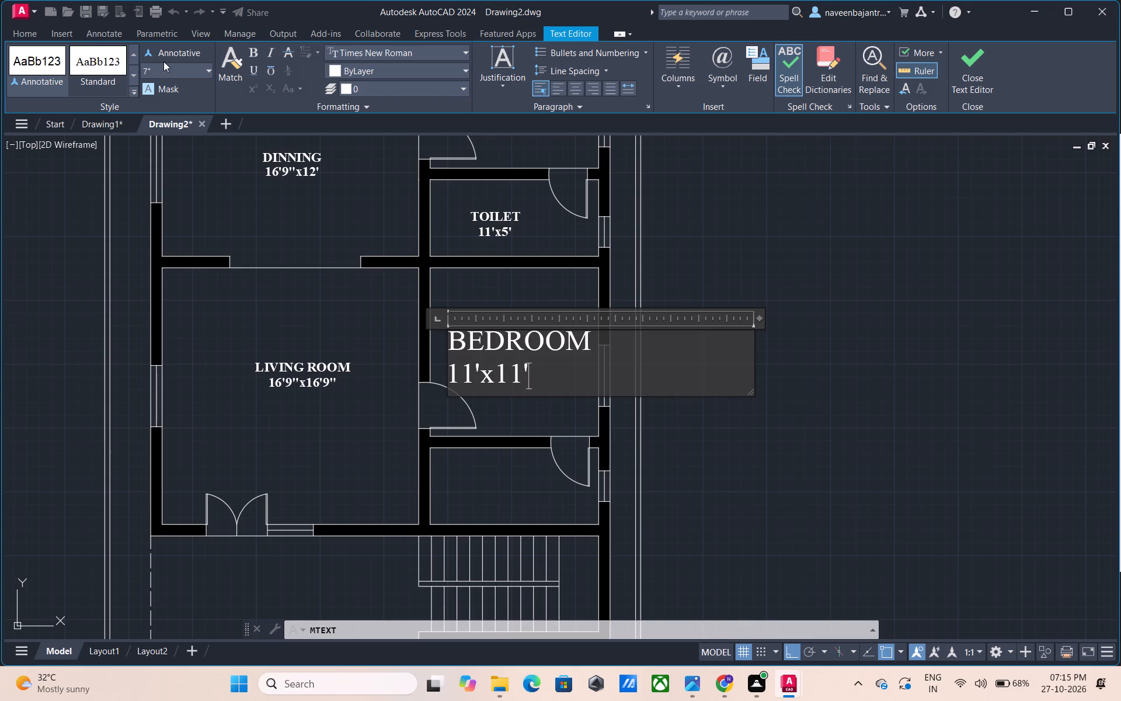
drag(537, 370, 350, 316)
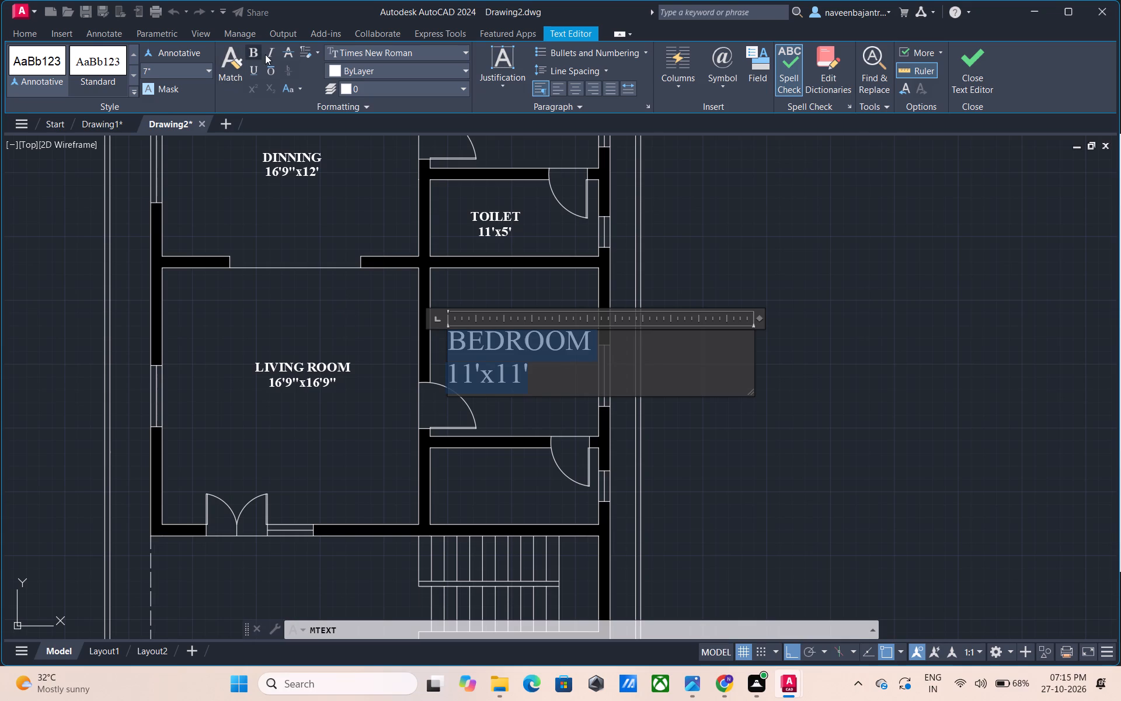
click(577, 85)
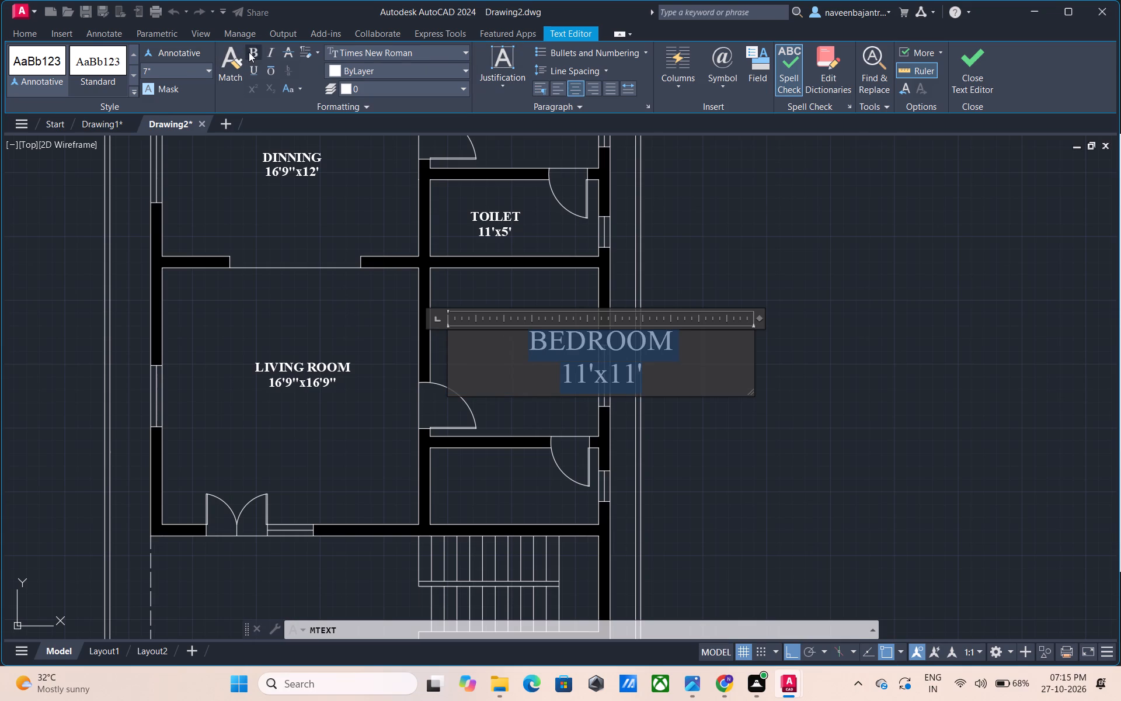
click(249, 52)
click(973, 92)
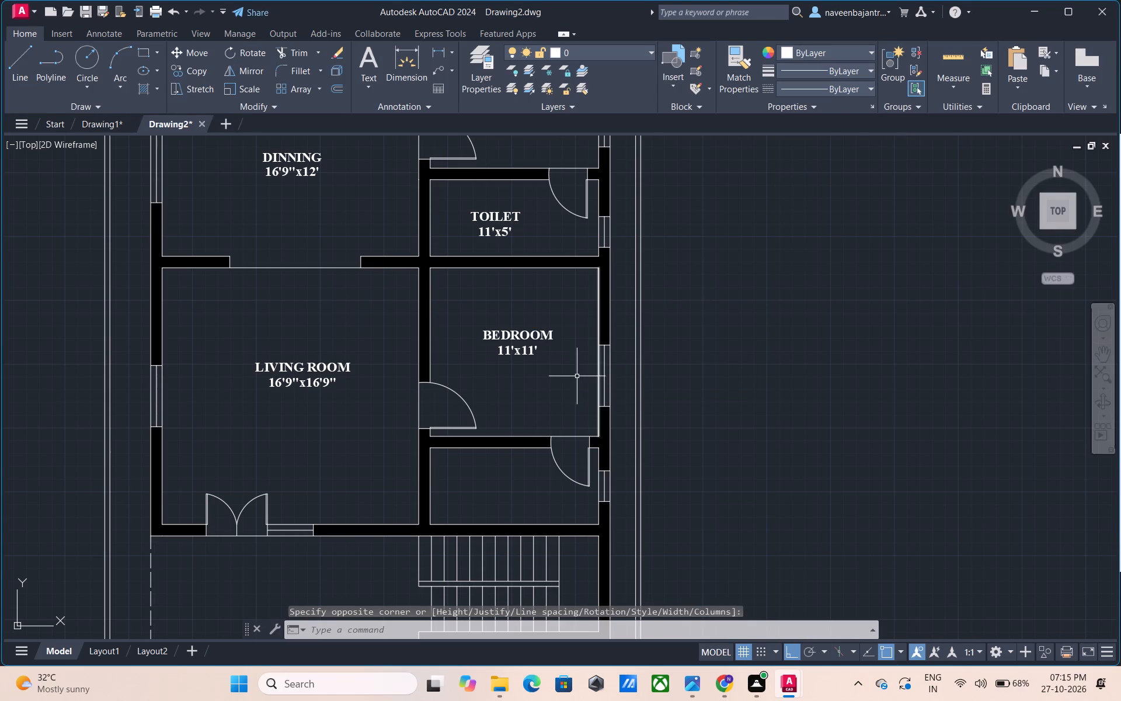
Start a multiline text box in the small room directly south of the lower bedroom with a text height of 7".
middle_drag(539, 461, 548, 350)
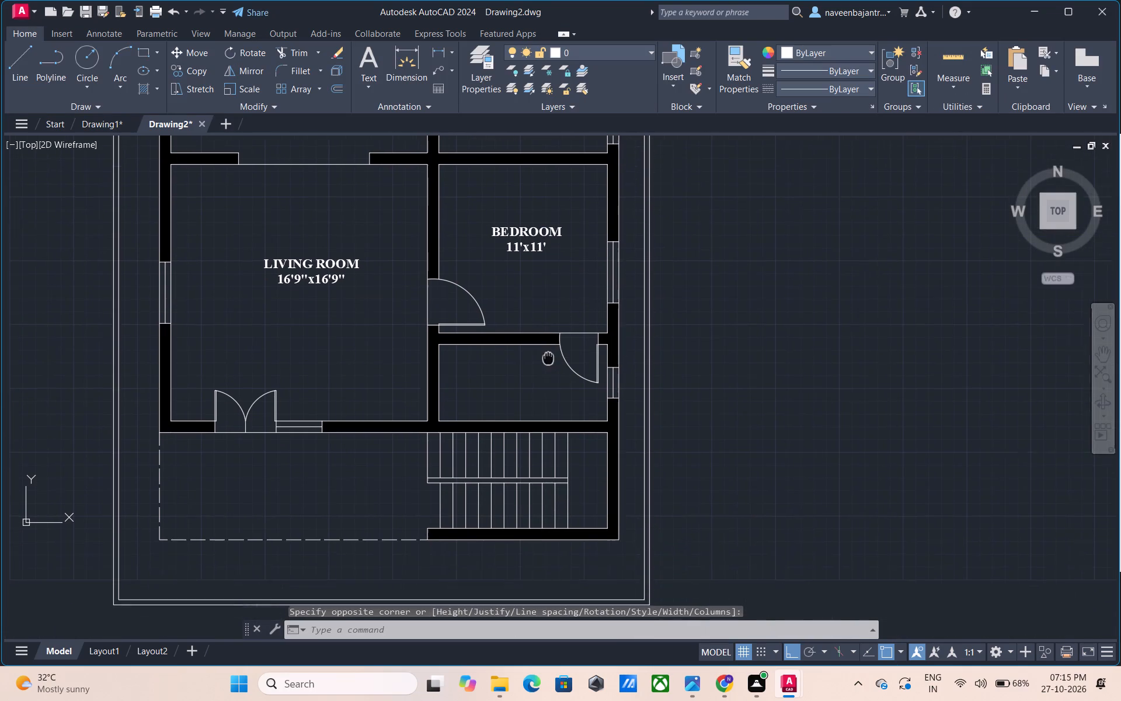
middle_drag(548, 350, 548, 349)
click(361, 56)
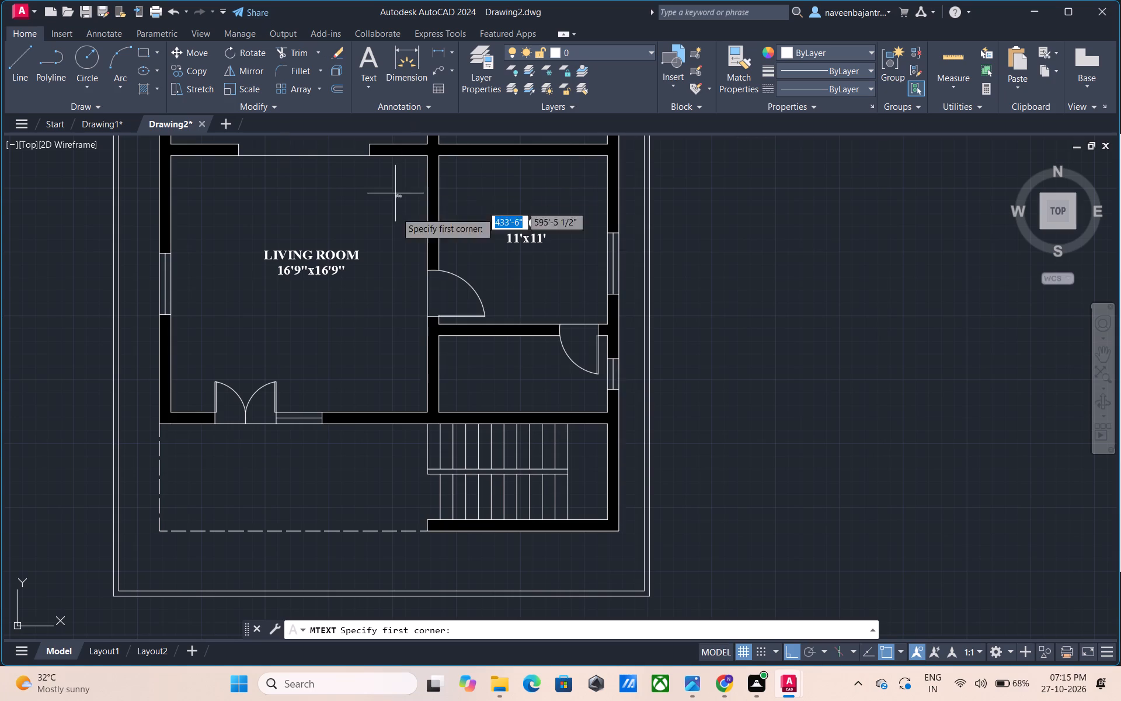
drag(456, 371, 515, 393)
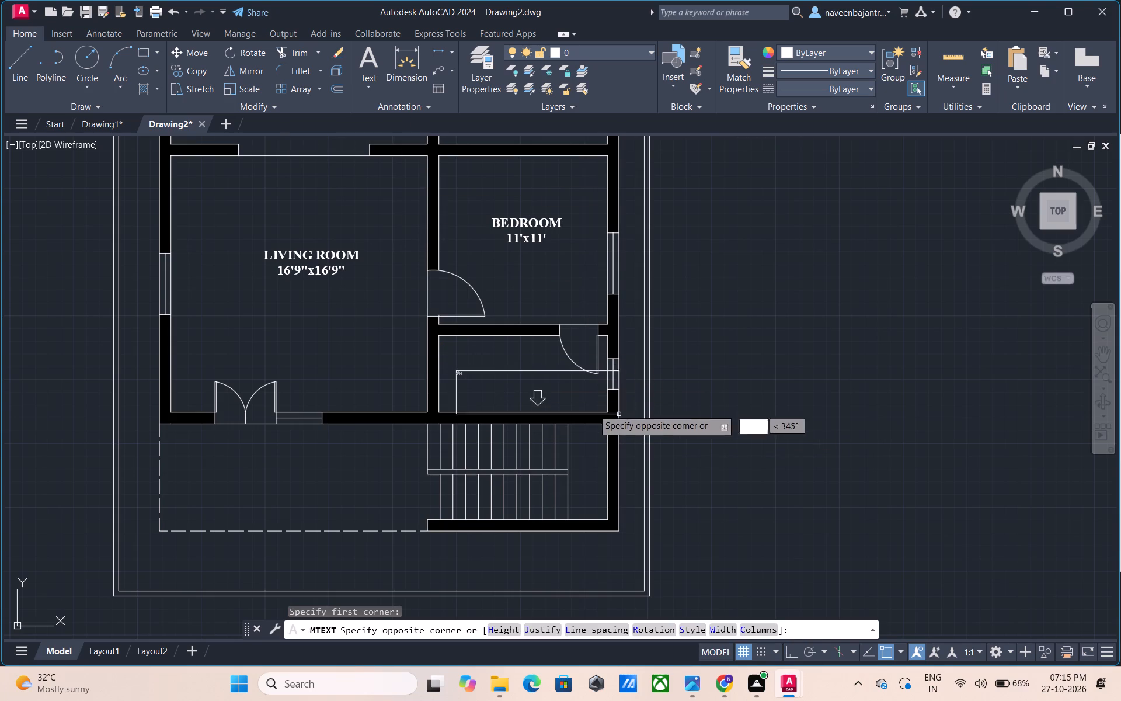
click(566, 399)
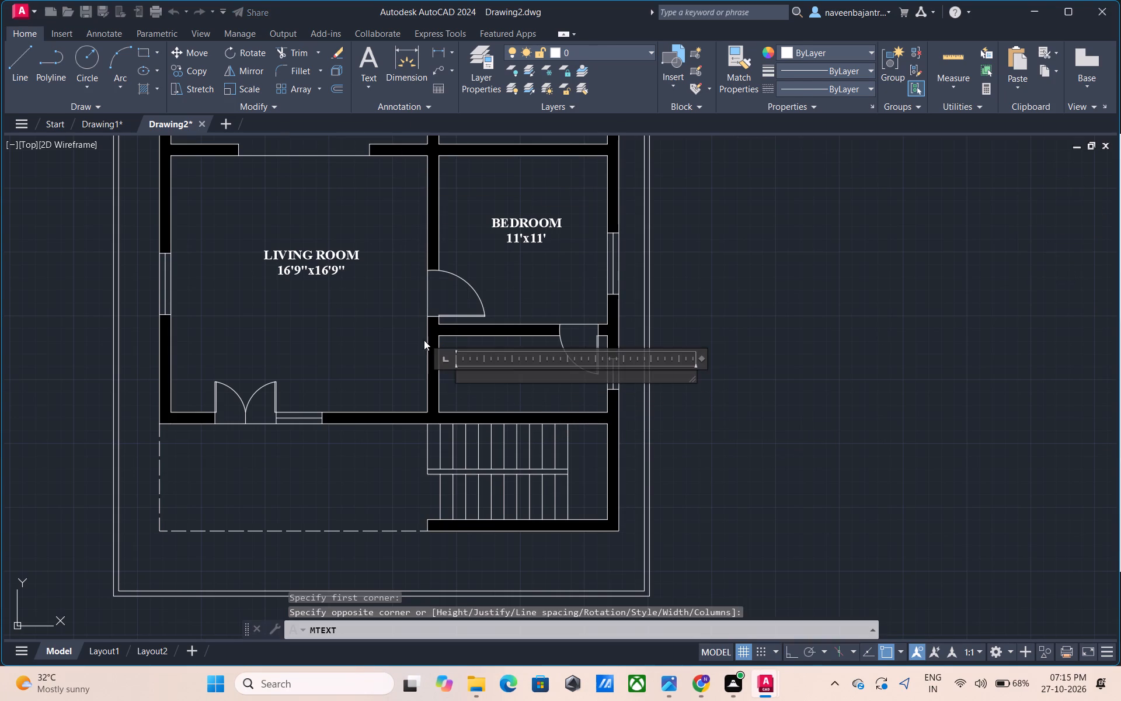
click(186, 72)
text(7")
key(Return)
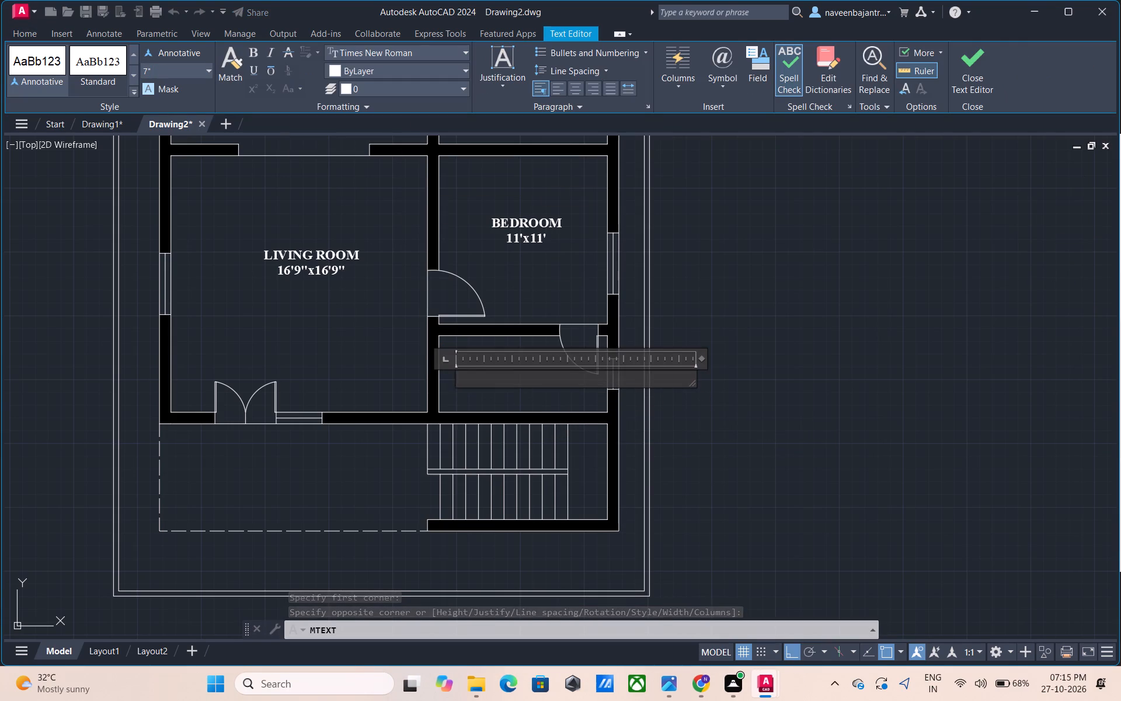
Write the label of the room south of the bedroom as TOILET with 11'x5' on a second line, centred and bold, and finish the text.
text(TOILET)
key(Return)
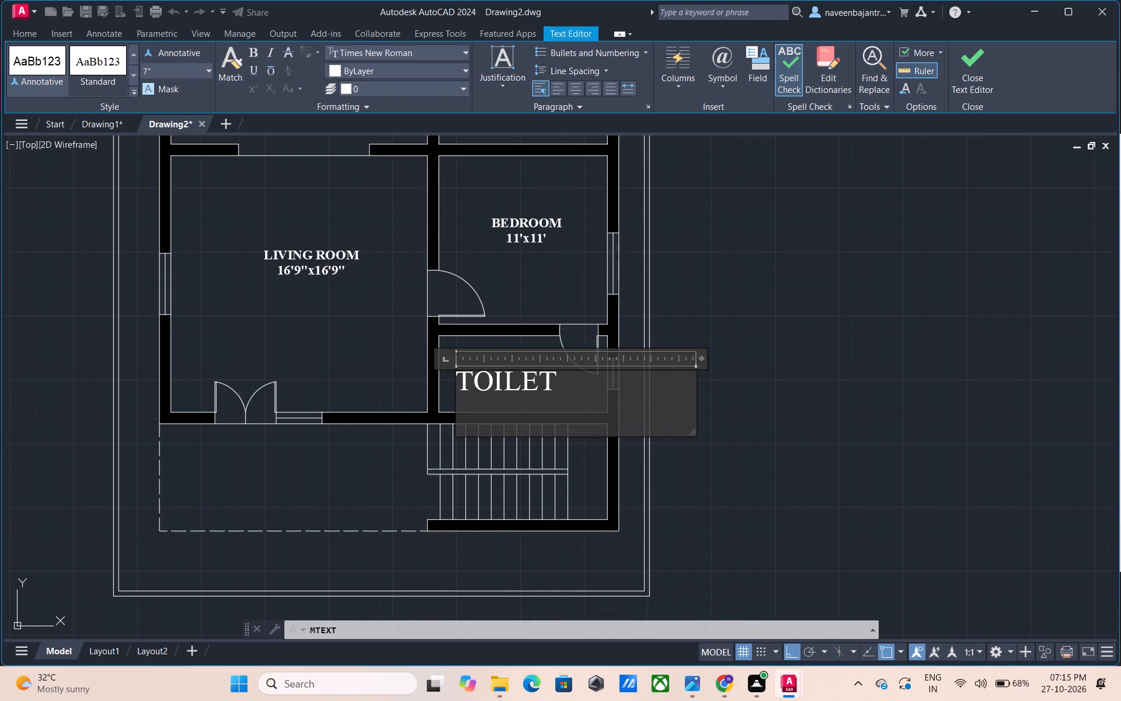
text(11')
text(5')
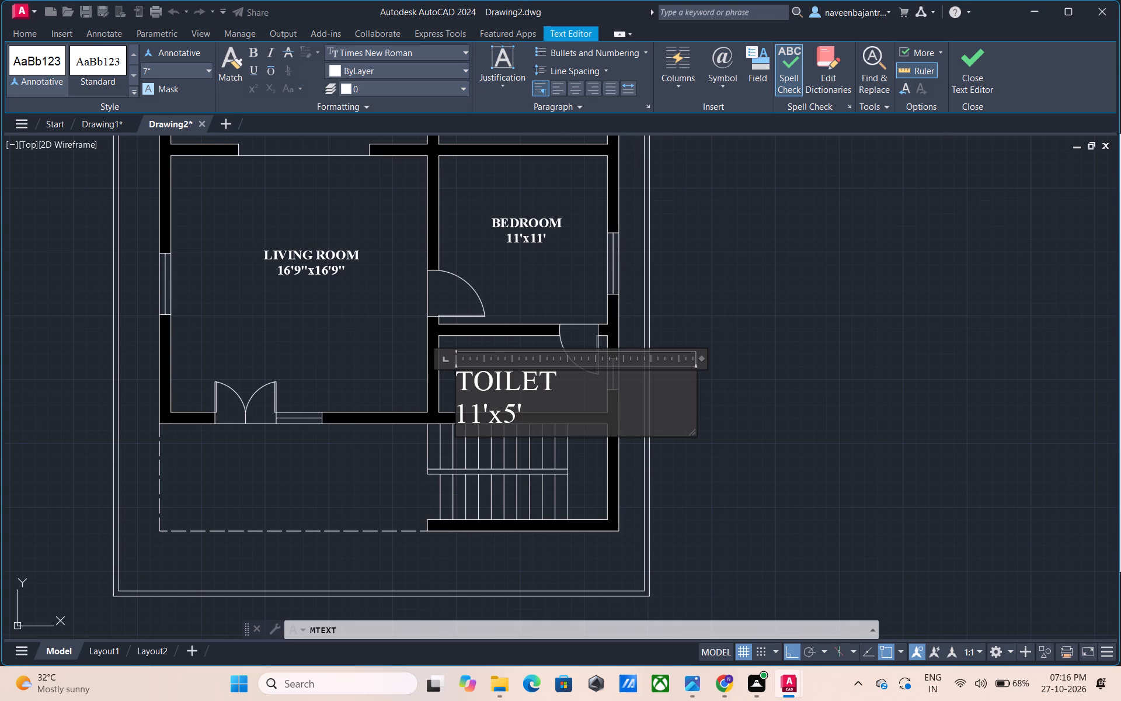
drag(525, 422, 409, 379)
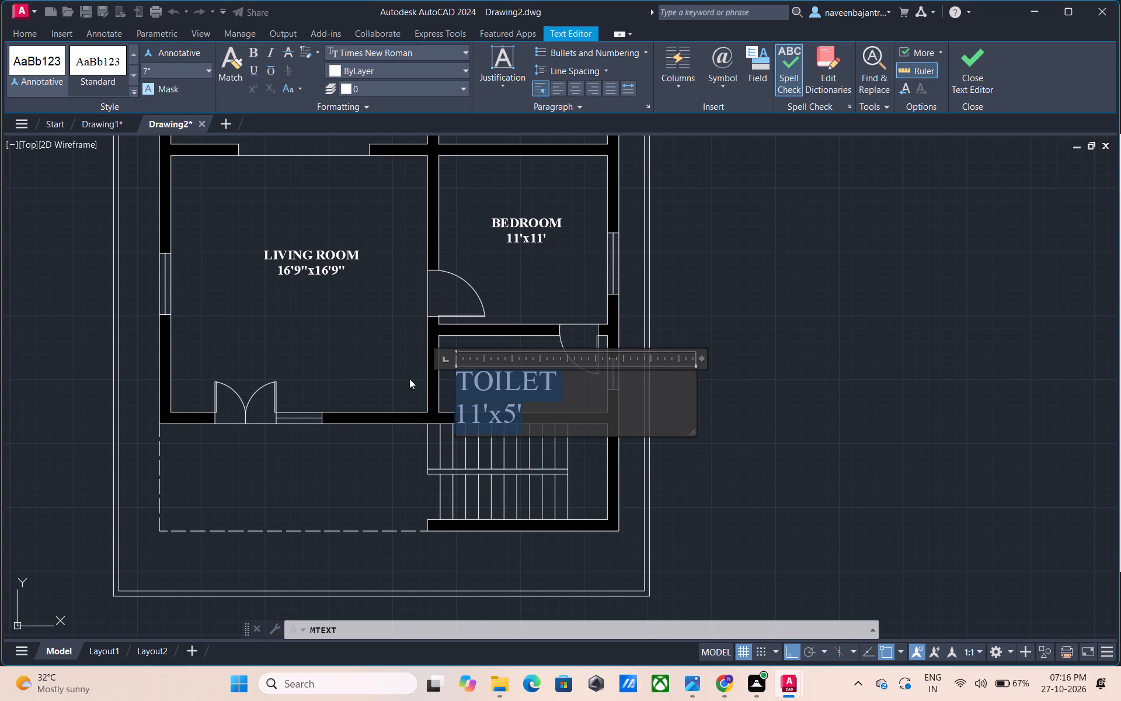
click(575, 85)
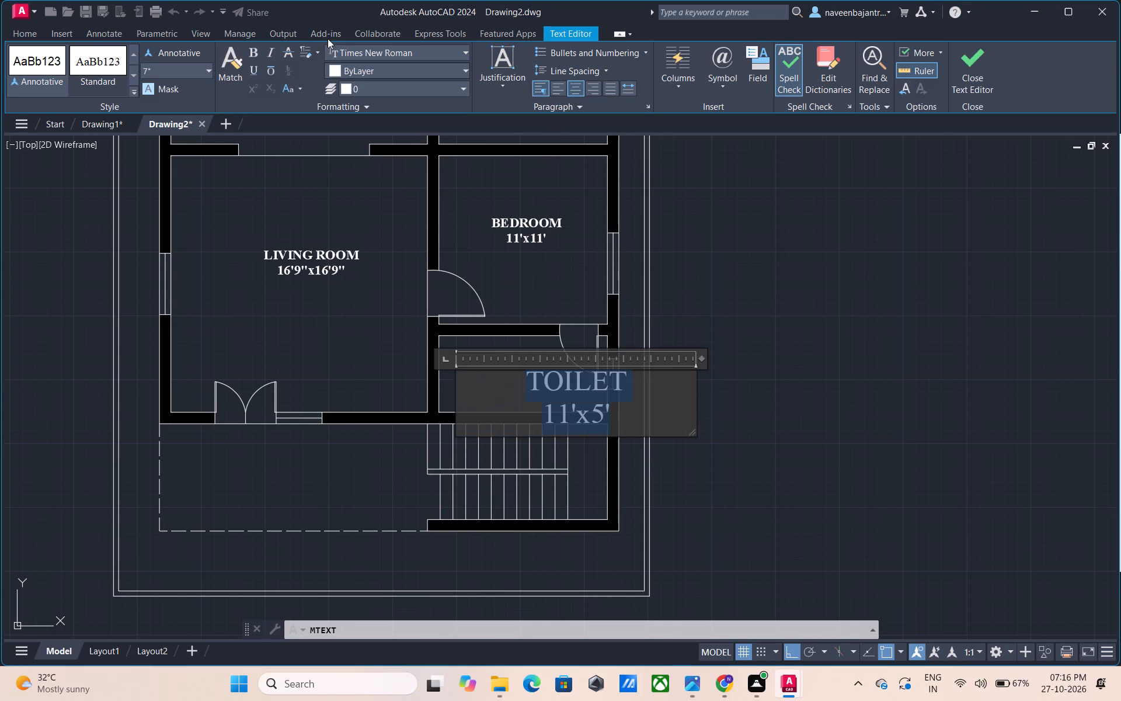
click(252, 48)
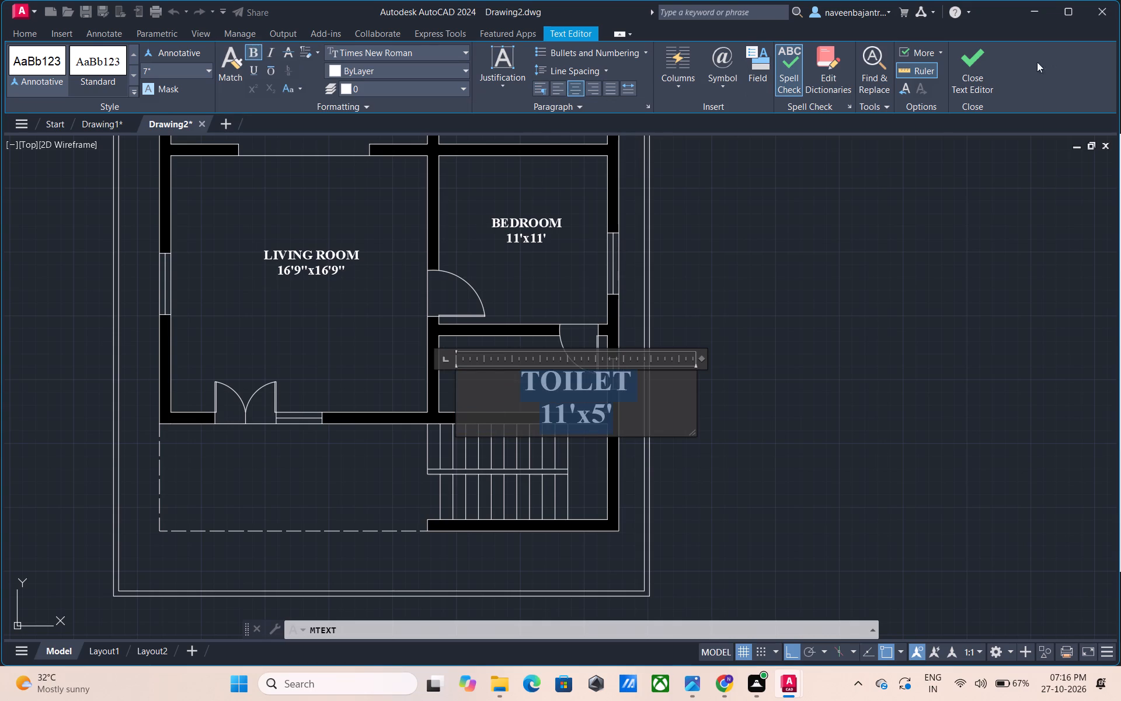
click(990, 67)
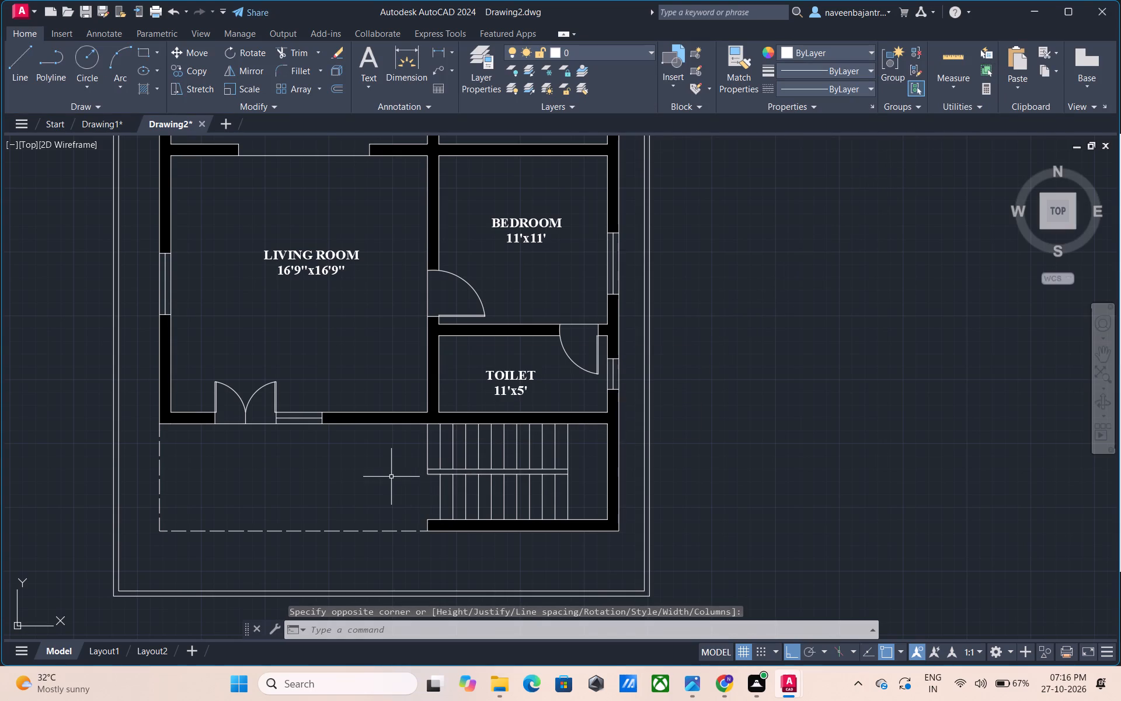
Start a multiline text box in the dashed-outline area south of the living room, west of the stairs, with a text height of 7".
middle_drag(391, 477, 559, 358)
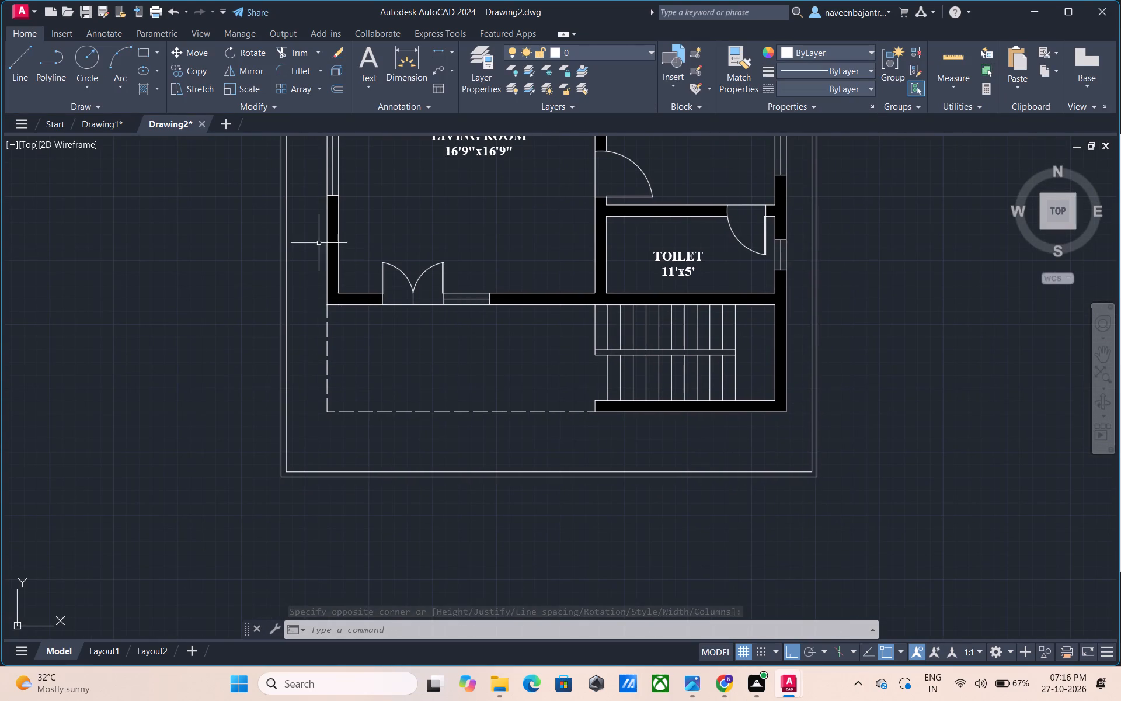
click(372, 60)
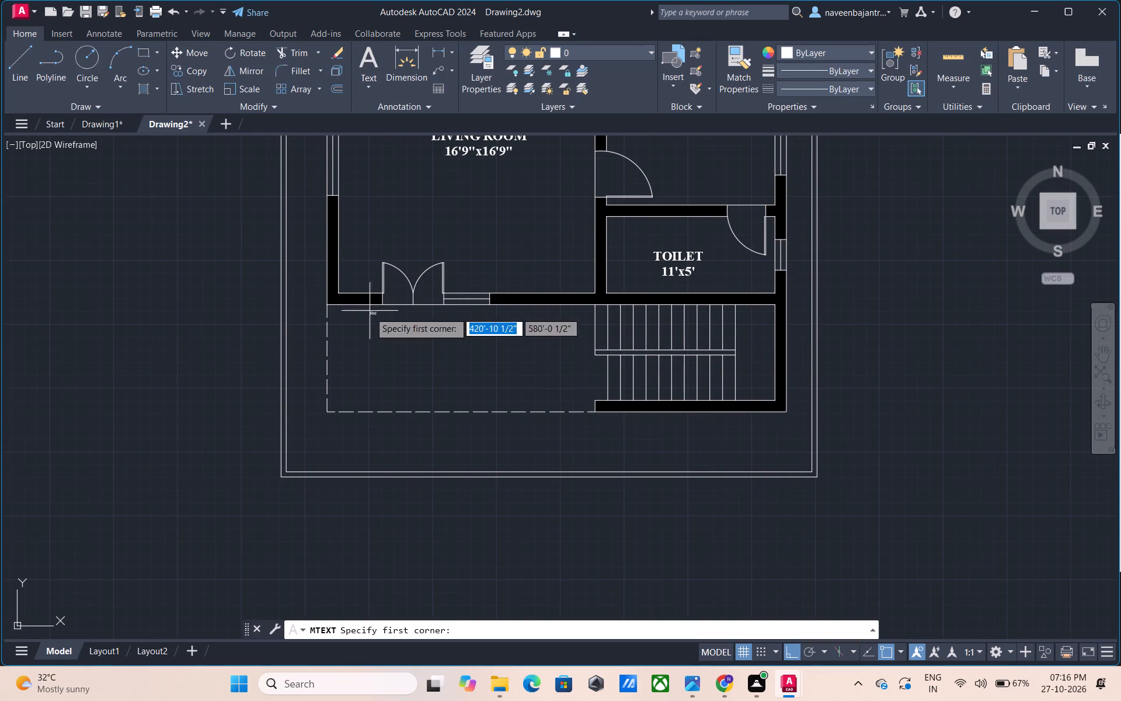
drag(410, 331, 430, 348)
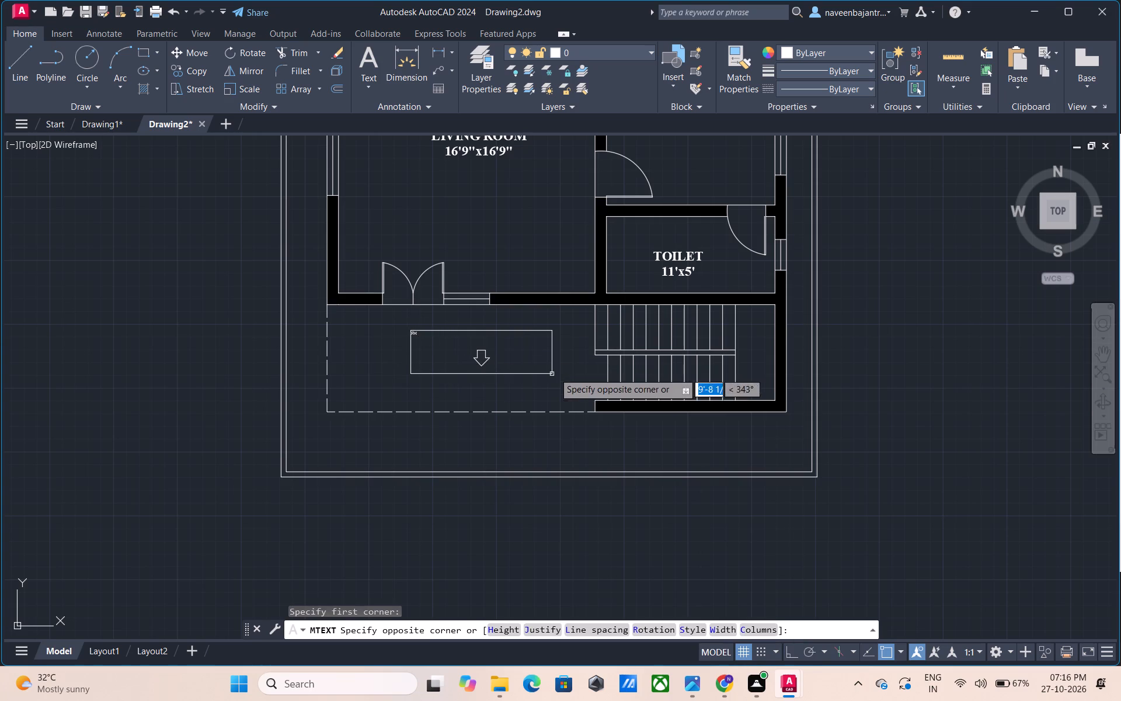
click(561, 373)
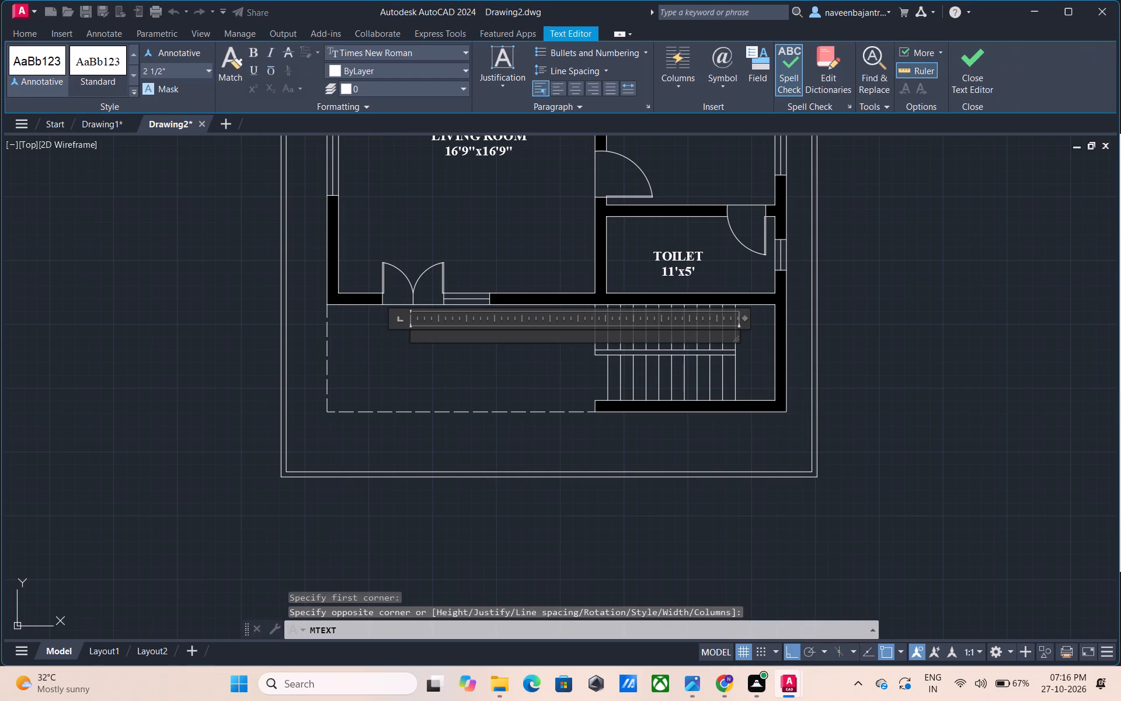
click(182, 71)
text(7")
key(Return)
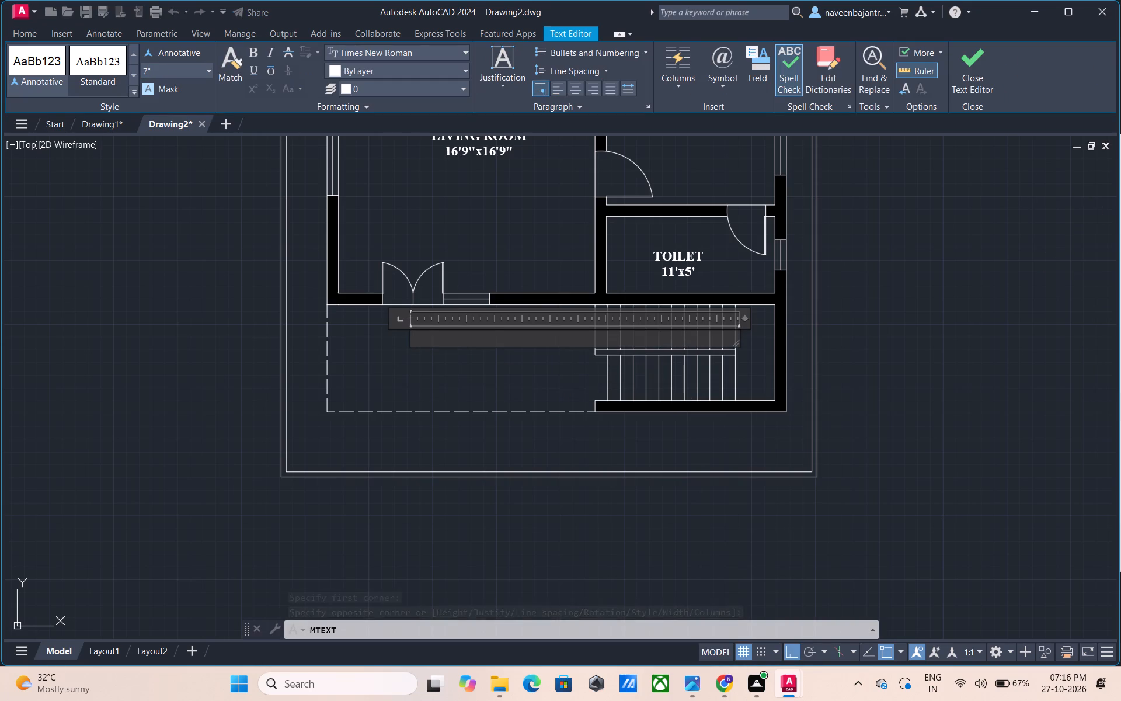
Write the dashed area's label as VERANDAH, CAR PARKING and 21'x11' on three lines, centred and bold, and finish the text.
text(VE)
text(RANDAH)
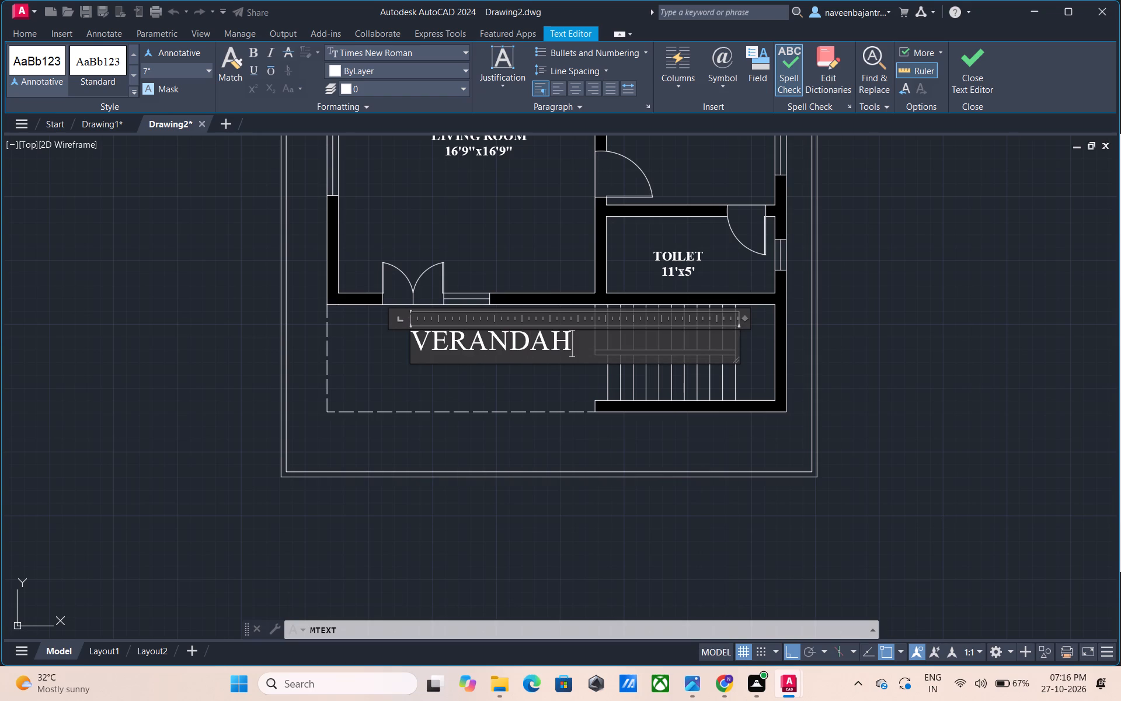
key(Return)
text(CAR PARK)
text(ING)
key(Return)
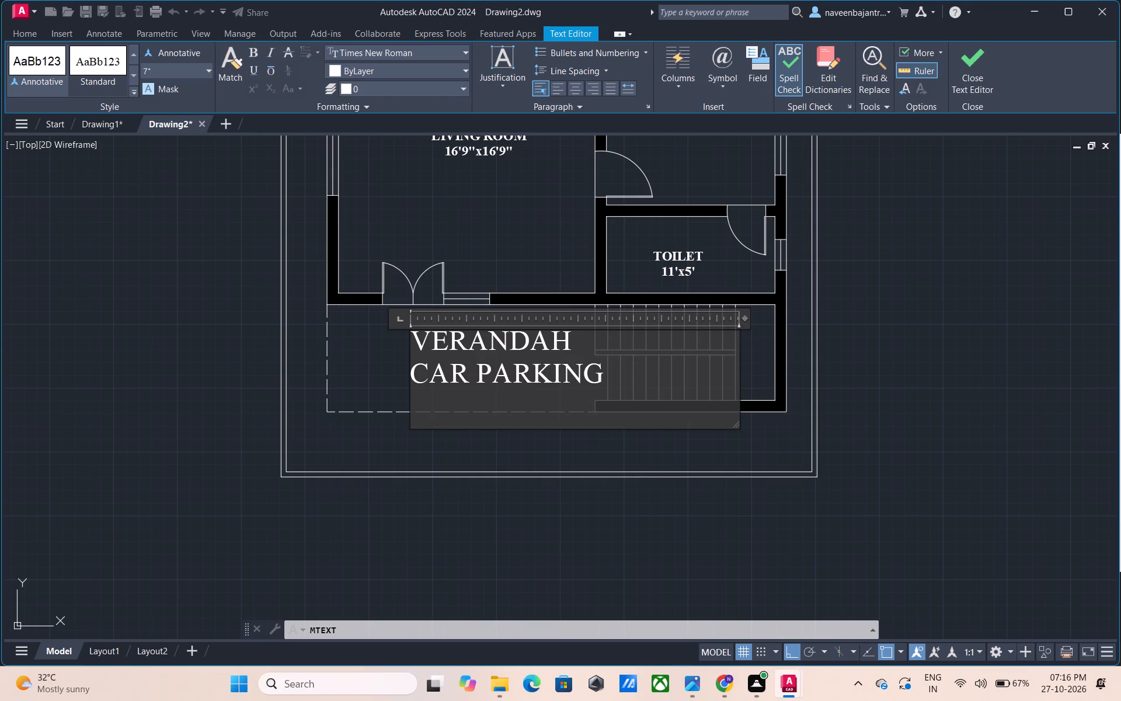
text(21')
key(x)
text(11')
drag(496, 404, 350, 320)
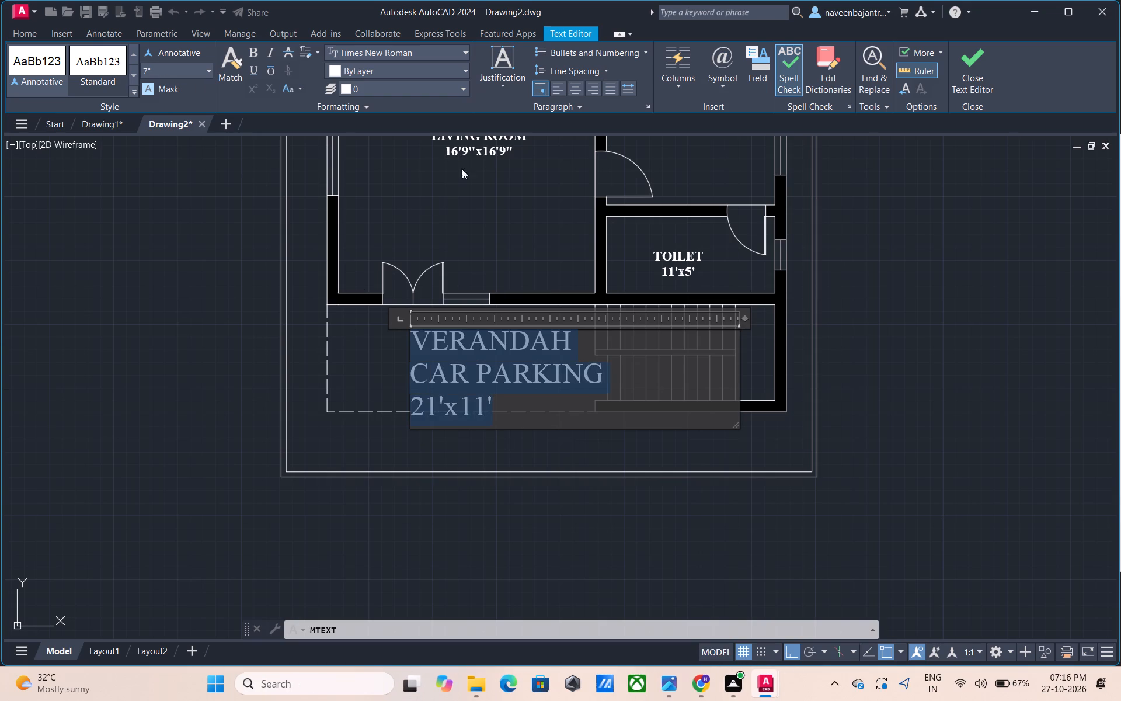
click(576, 89)
click(246, 55)
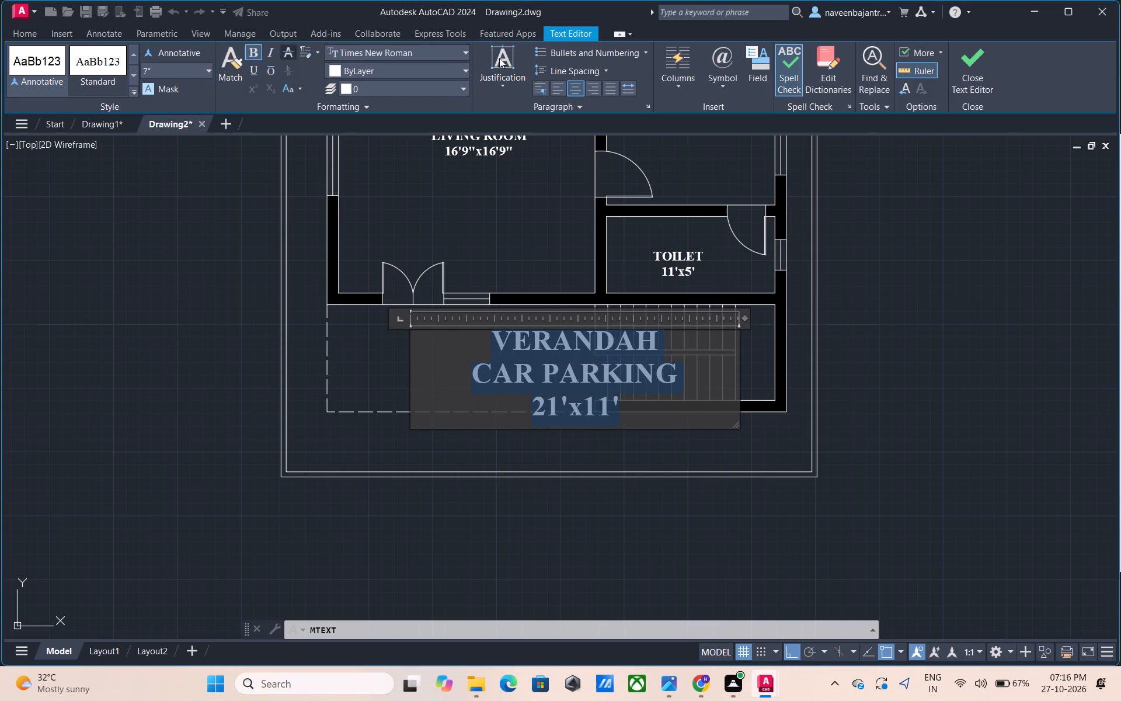
click(989, 68)
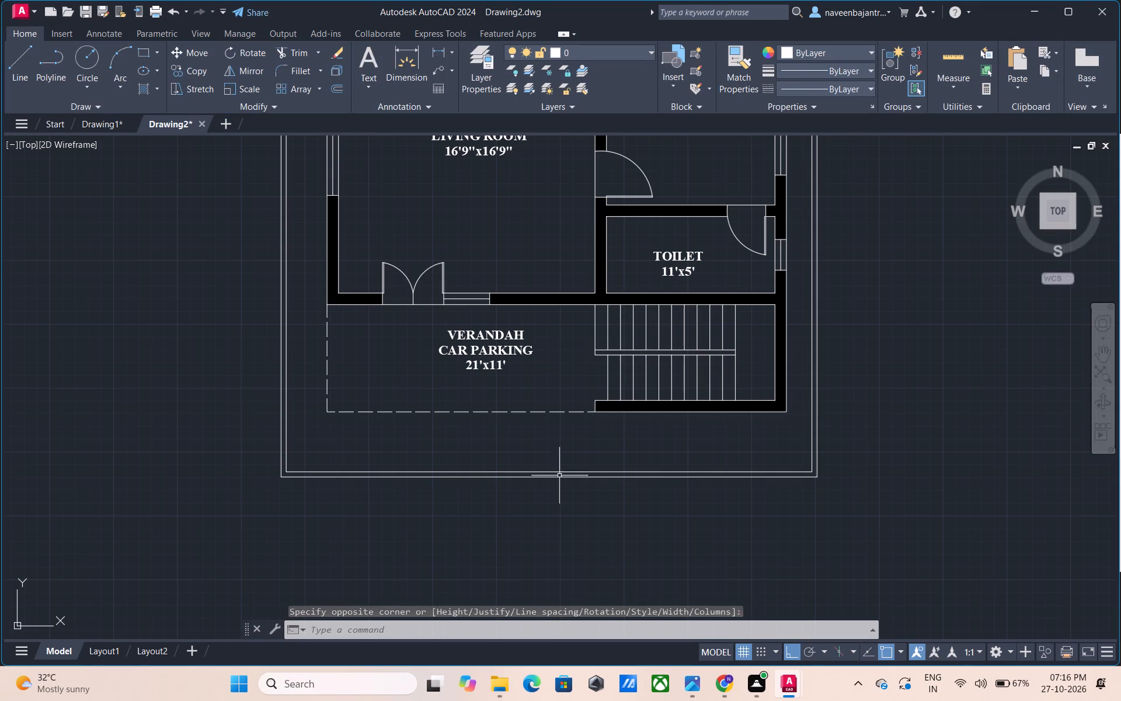
scroll(526, 510, down, 1)
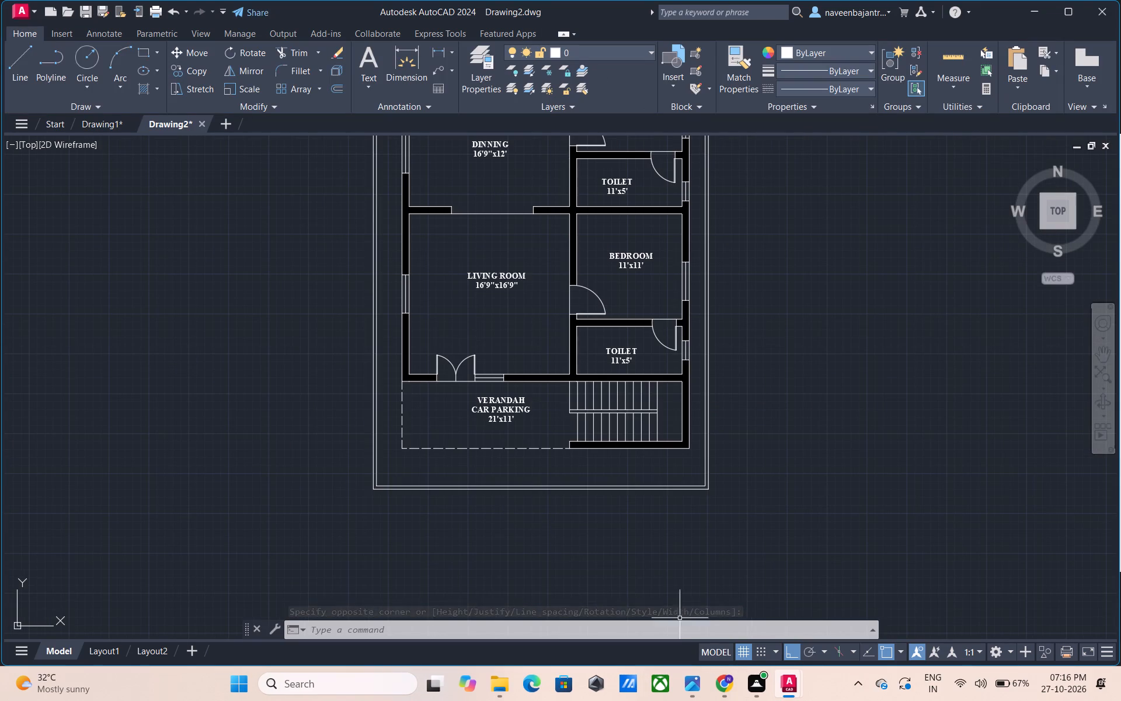
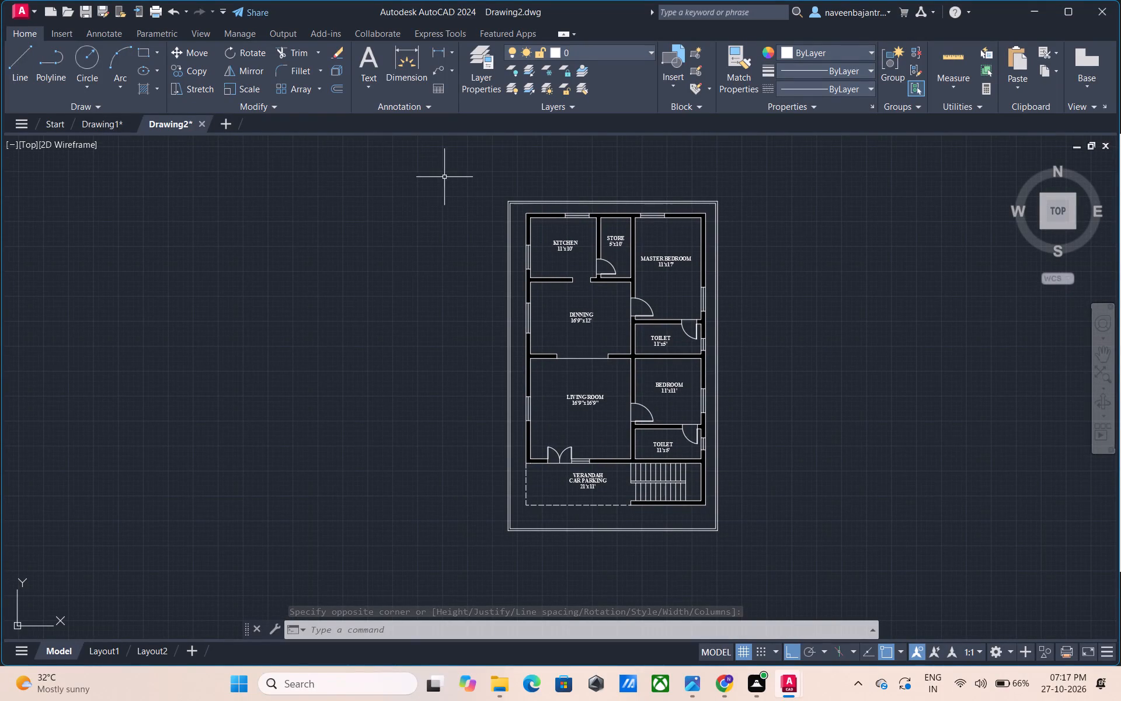
Draw a rectangular border of about 39'-3 1/2" by 58'-11 1/2" around the plan's double outer boundary.
click(148, 53)
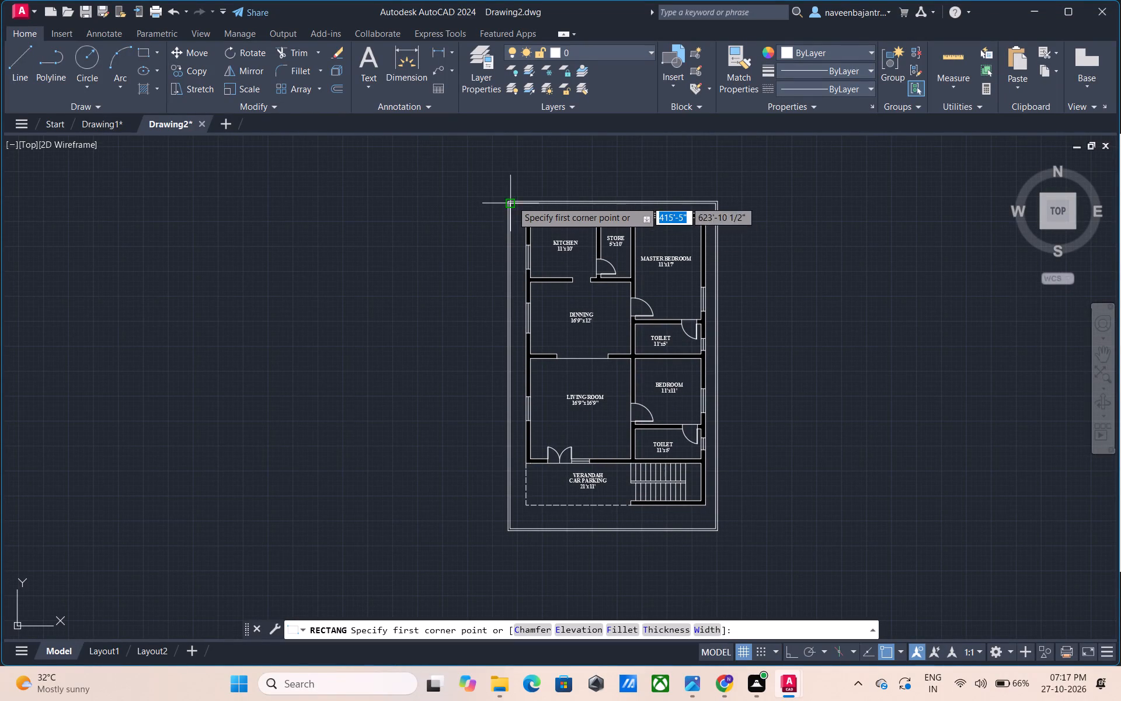
click(496, 190)
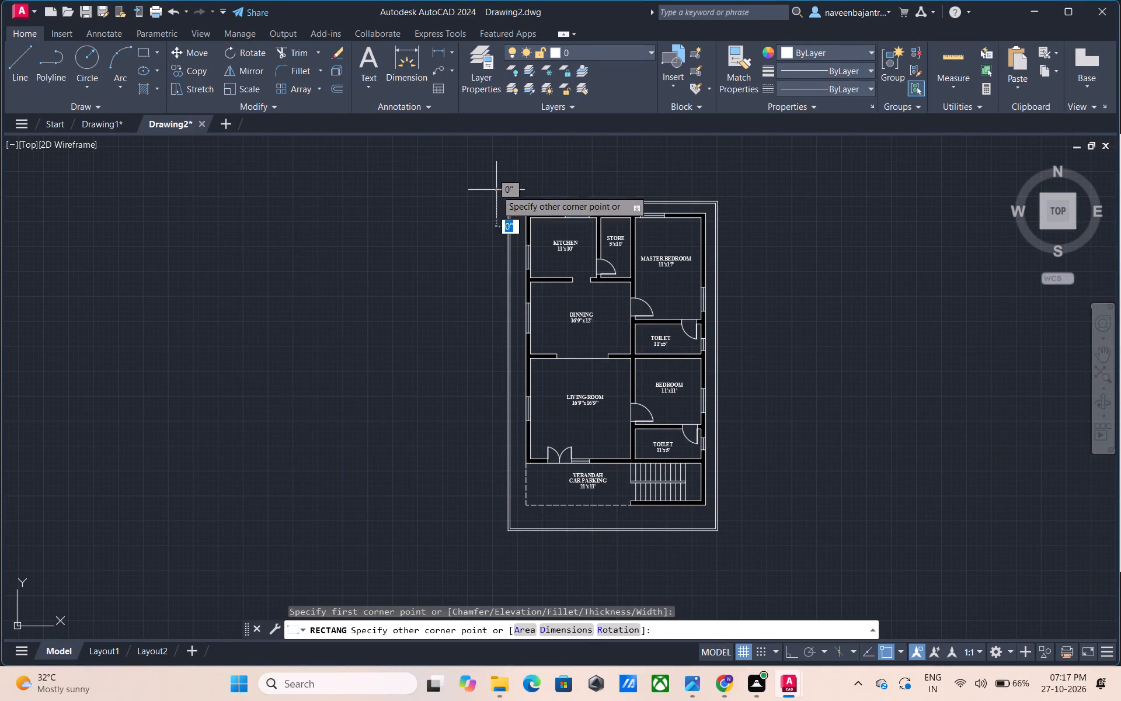
click(732, 543)
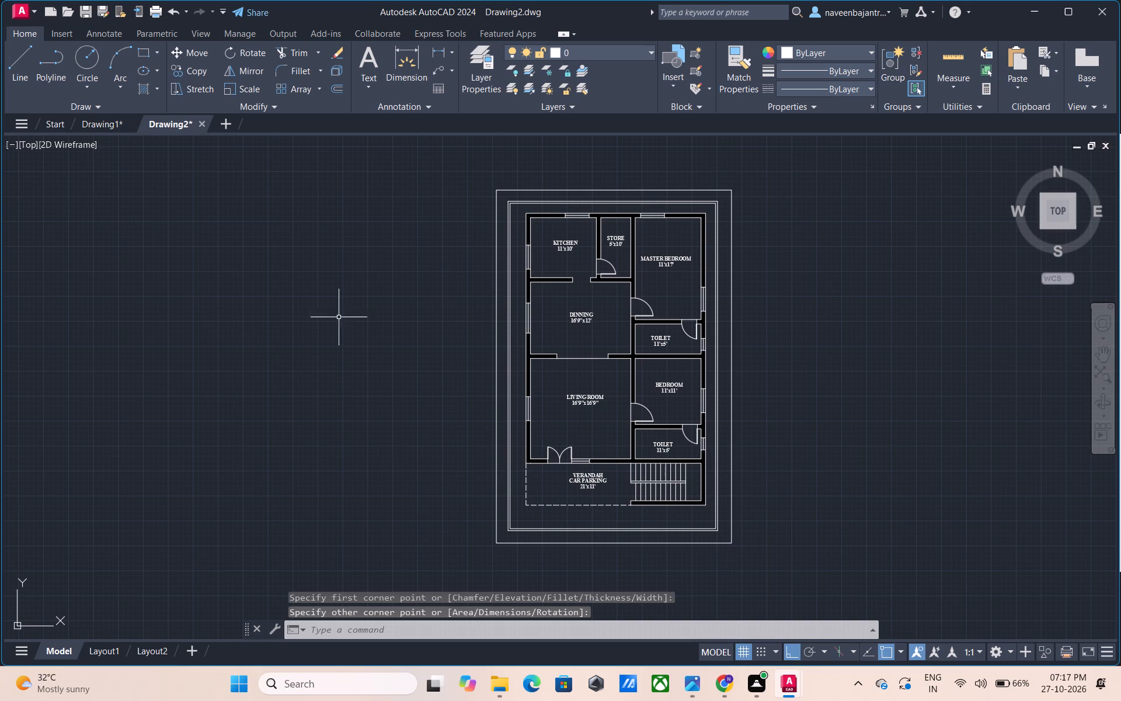
Save a copy of the drawing in the ddddd folder under the name Drawing2.dwg 76.76.76.
click(30, 16)
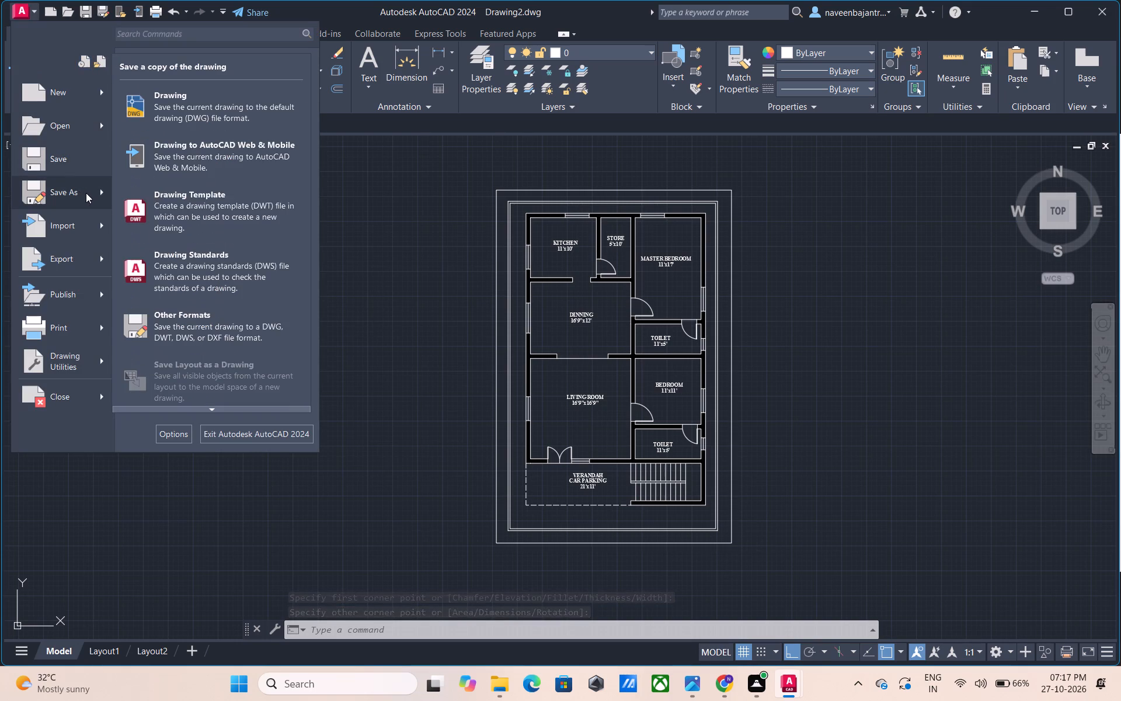
click(172, 120)
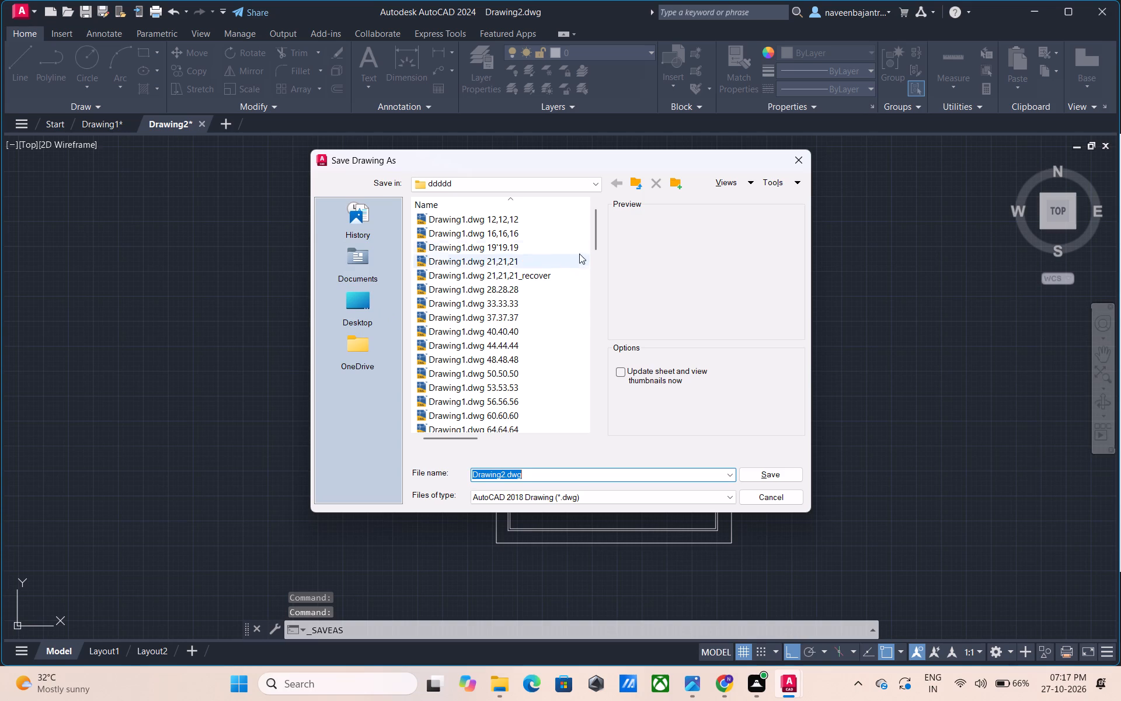
drag(597, 234, 600, 247)
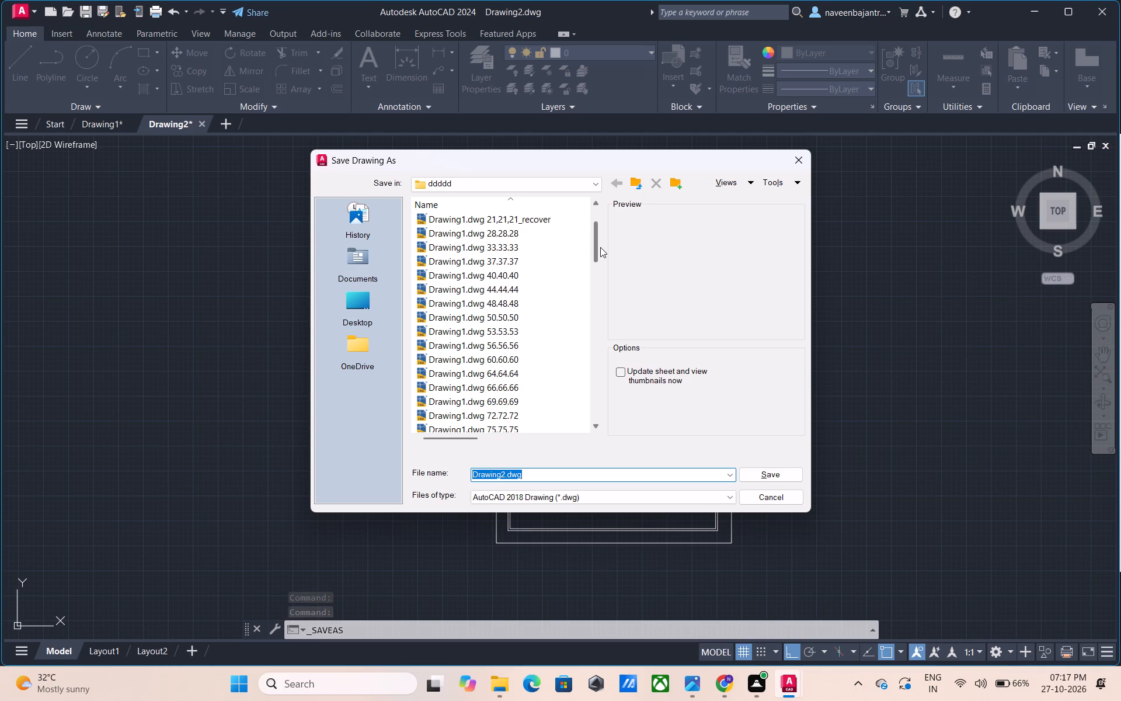
drag(600, 247, 604, 261)
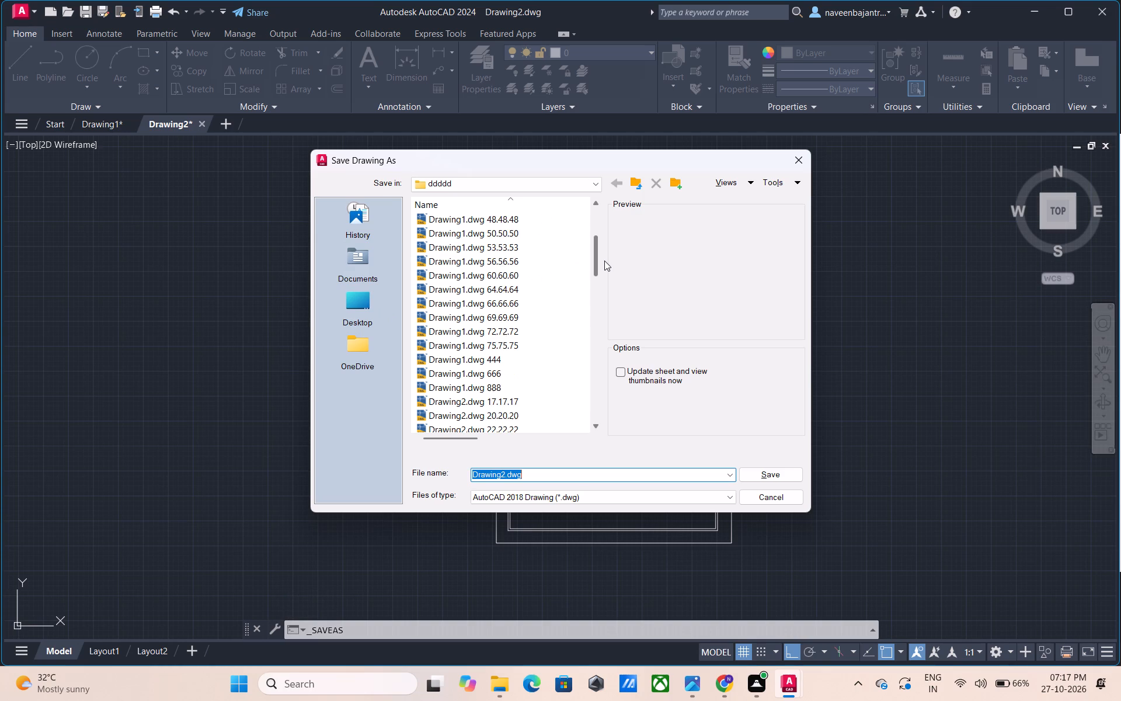
drag(604, 261, 608, 282)
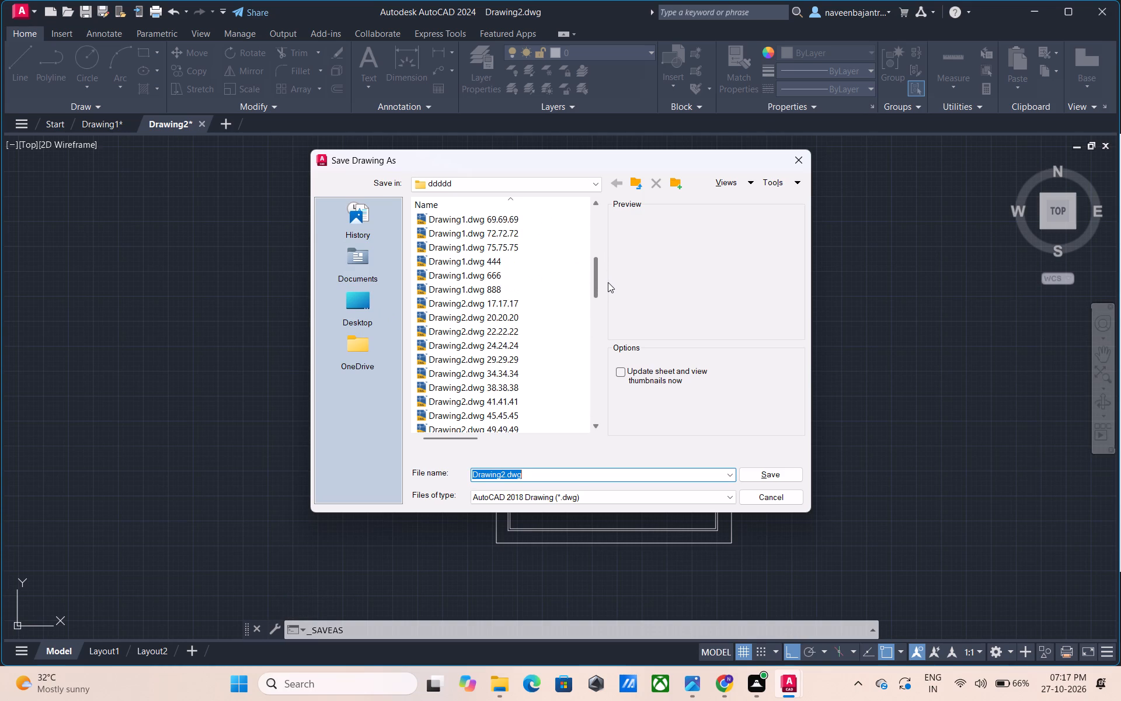
drag(608, 282, 610, 296)
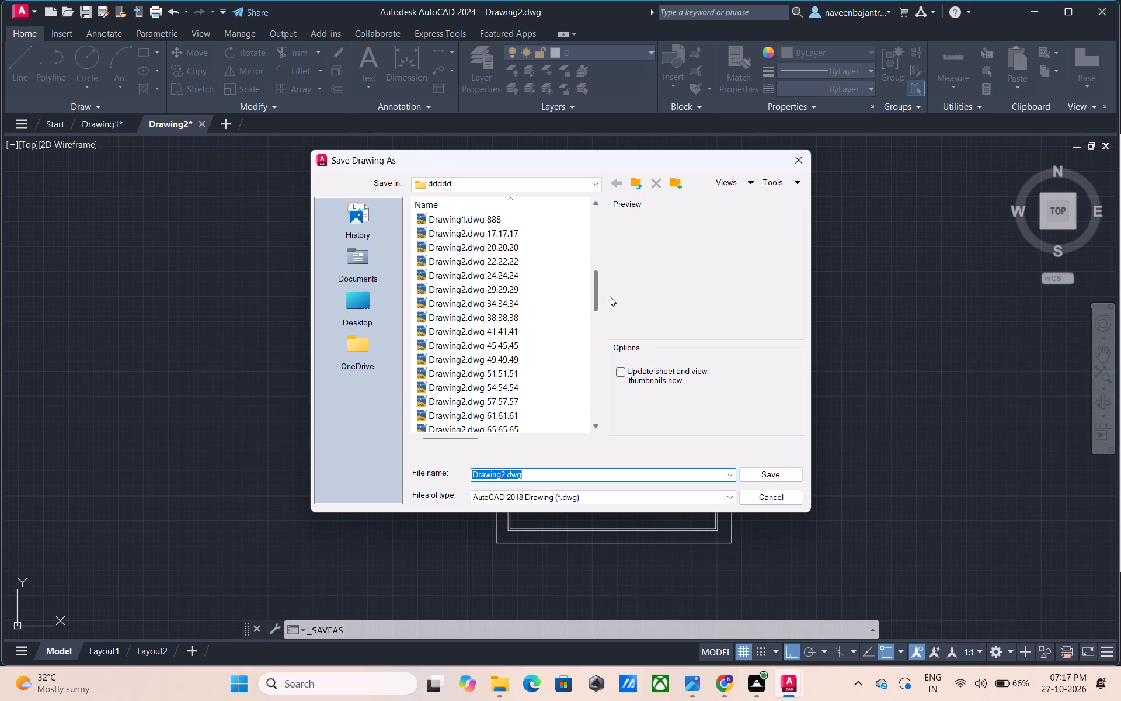
drag(610, 296, 611, 310)
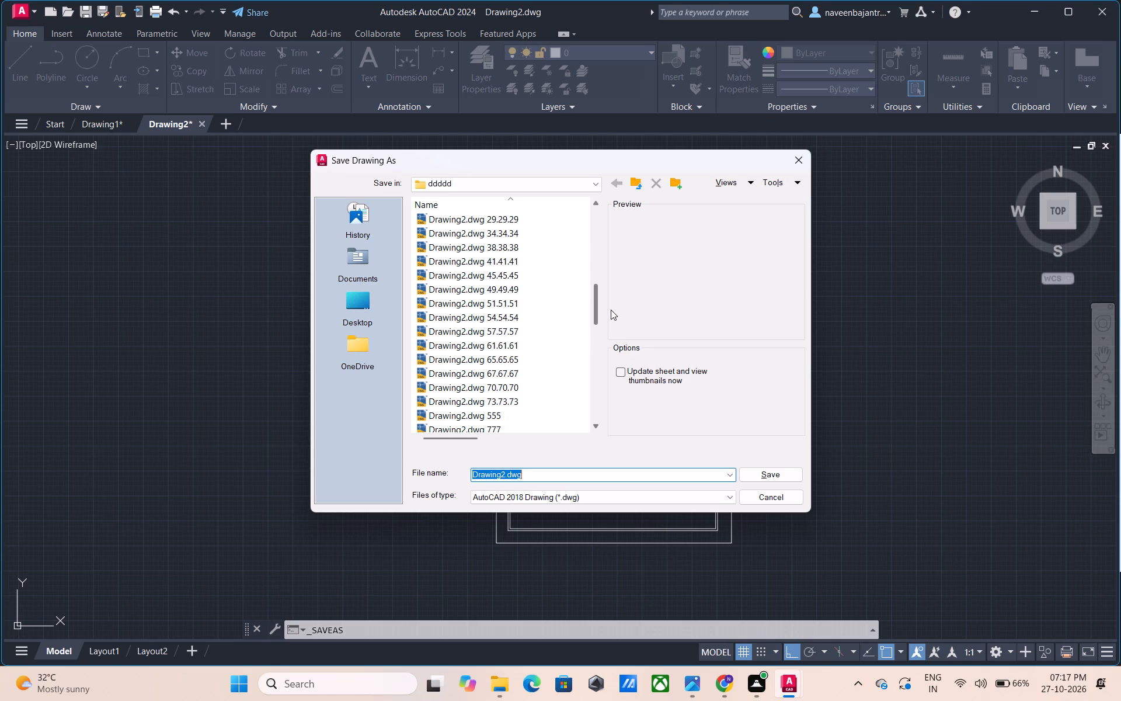
drag(611, 310, 613, 322)
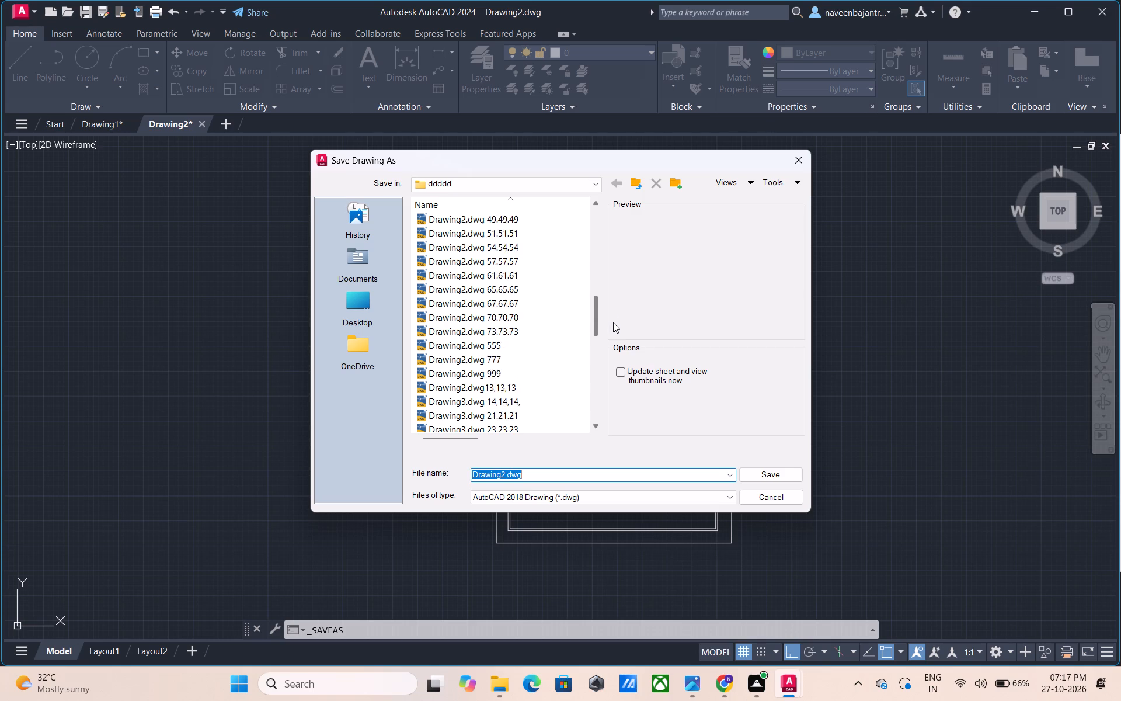
drag(613, 322, 612, 345)
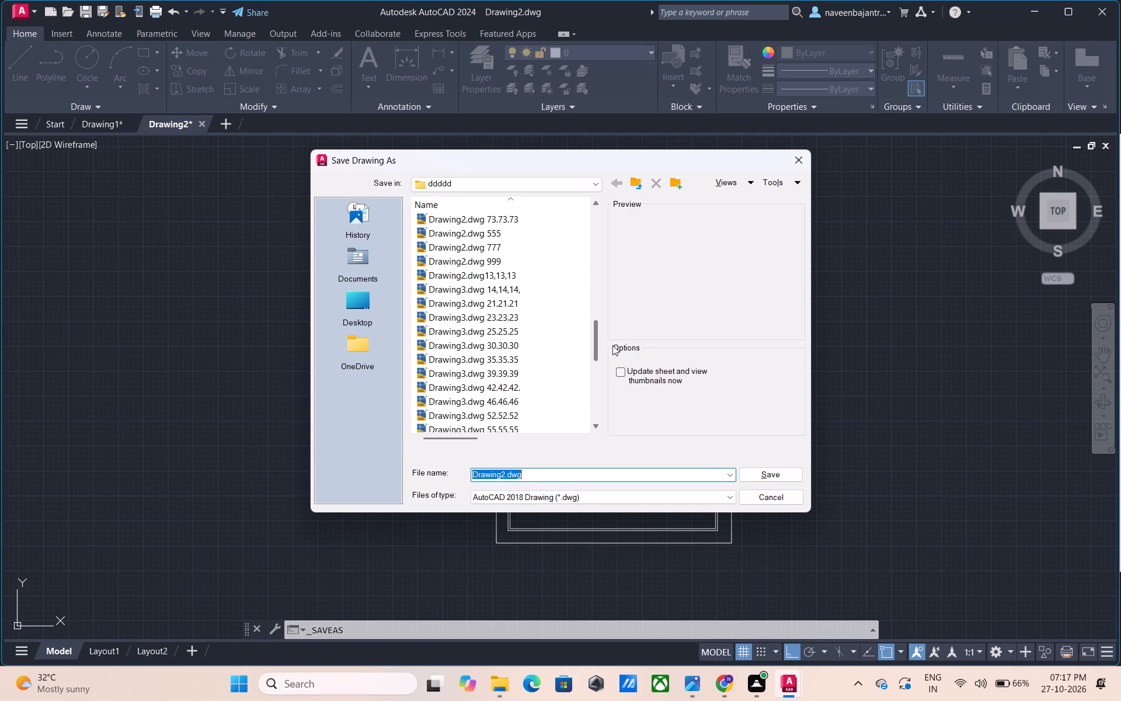
drag(612, 345, 611, 370)
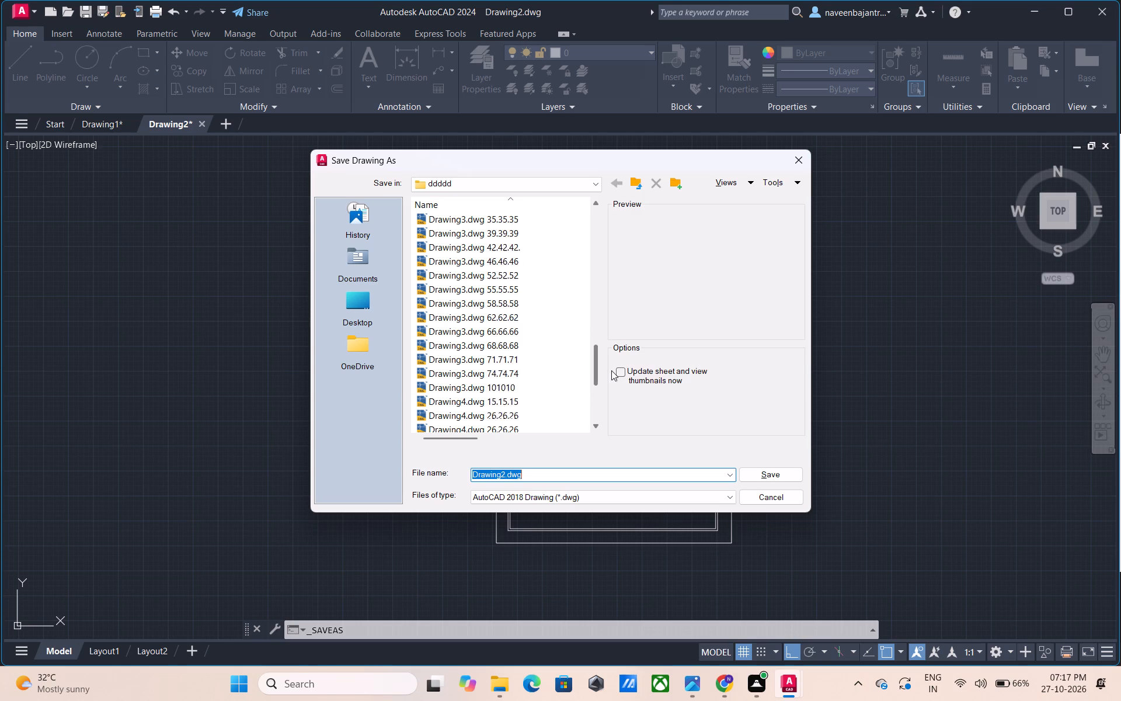
drag(611, 370, 608, 399)
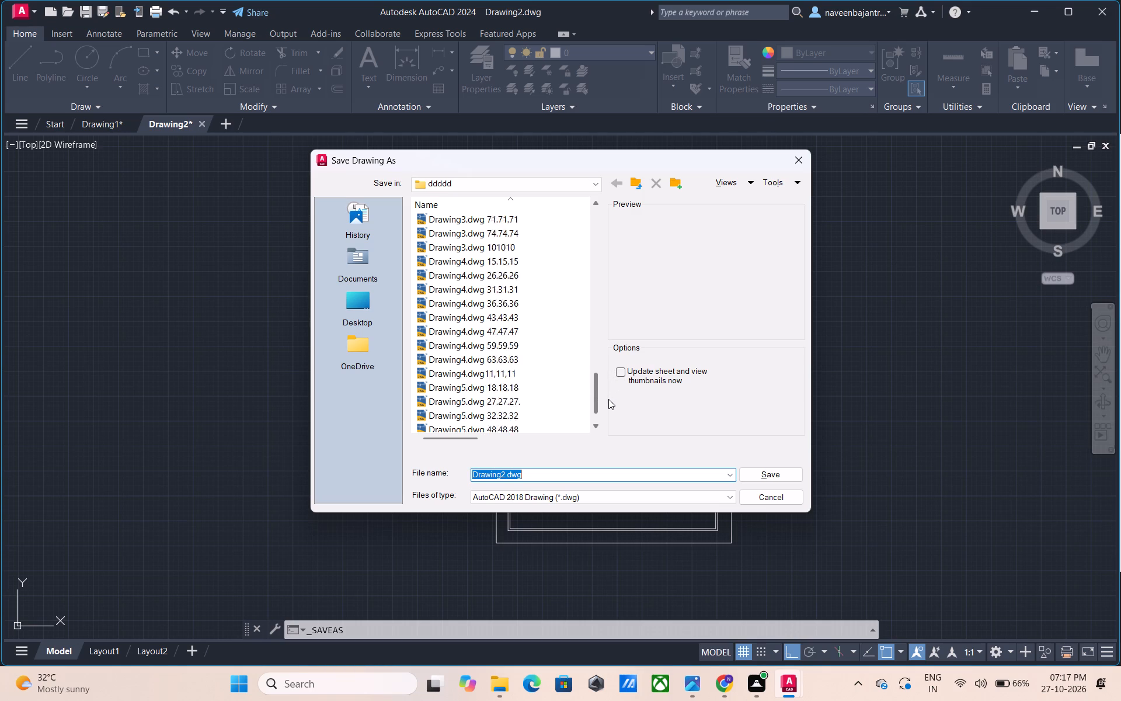
drag(608, 399, 605, 443)
click(548, 478)
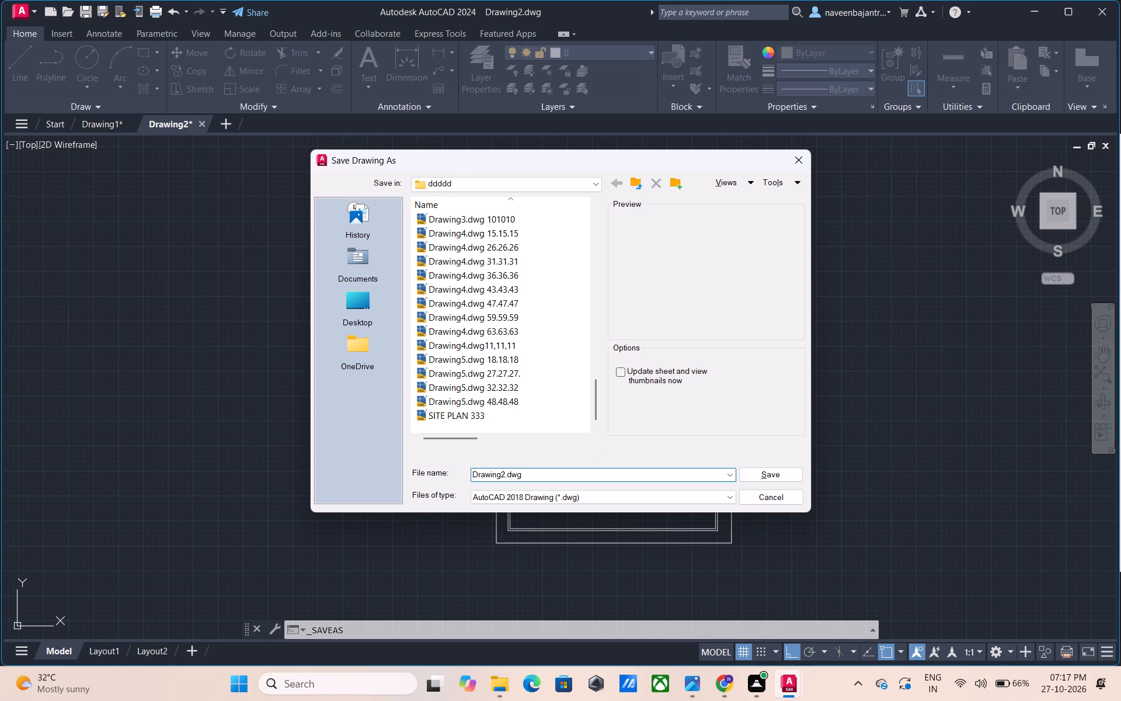
key(space)
text(76.76.76)
click(785, 474)
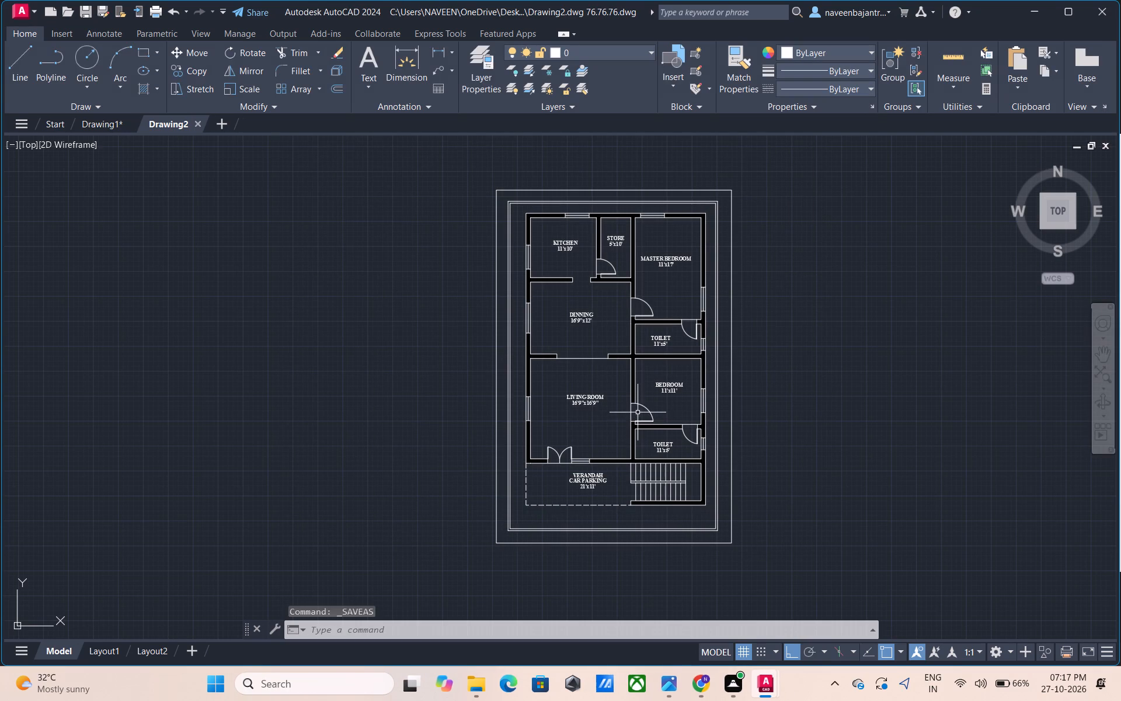
Run LOGFILEOFF to turn off the log file.
click(406, 627)
text(LO)
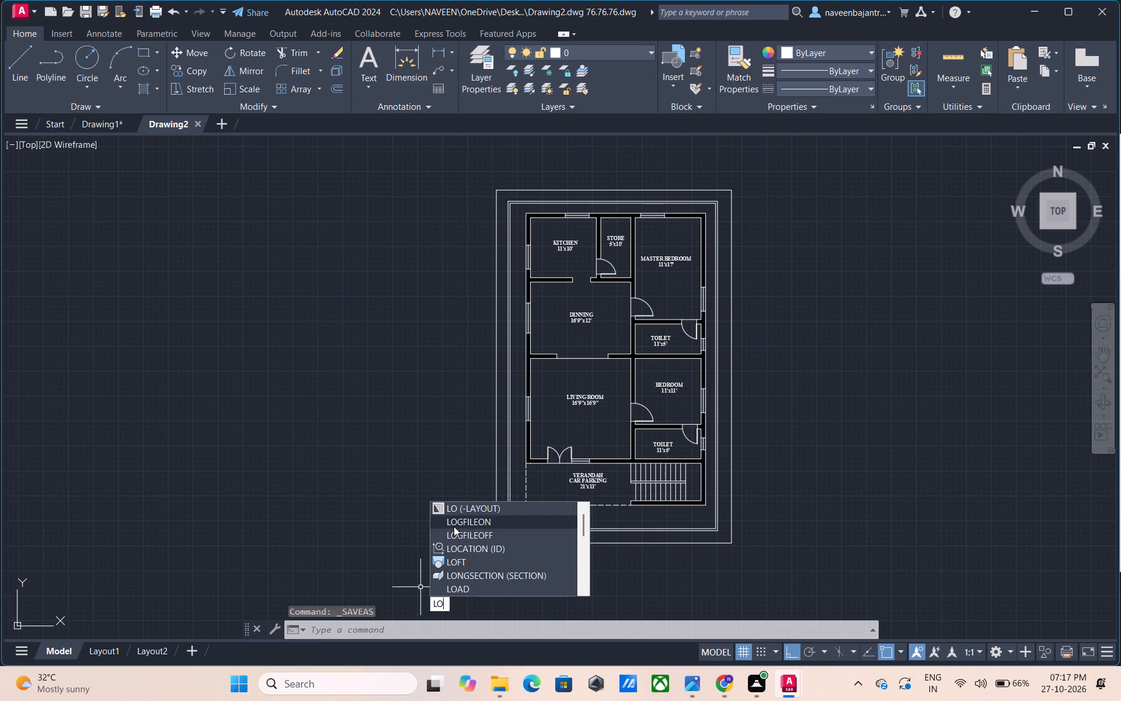
click(457, 535)
Set up a centred plot with DWG To PDF.pc3, using a window around the outer border rectangle, and apply it to the layout.
key(ctrl+p)
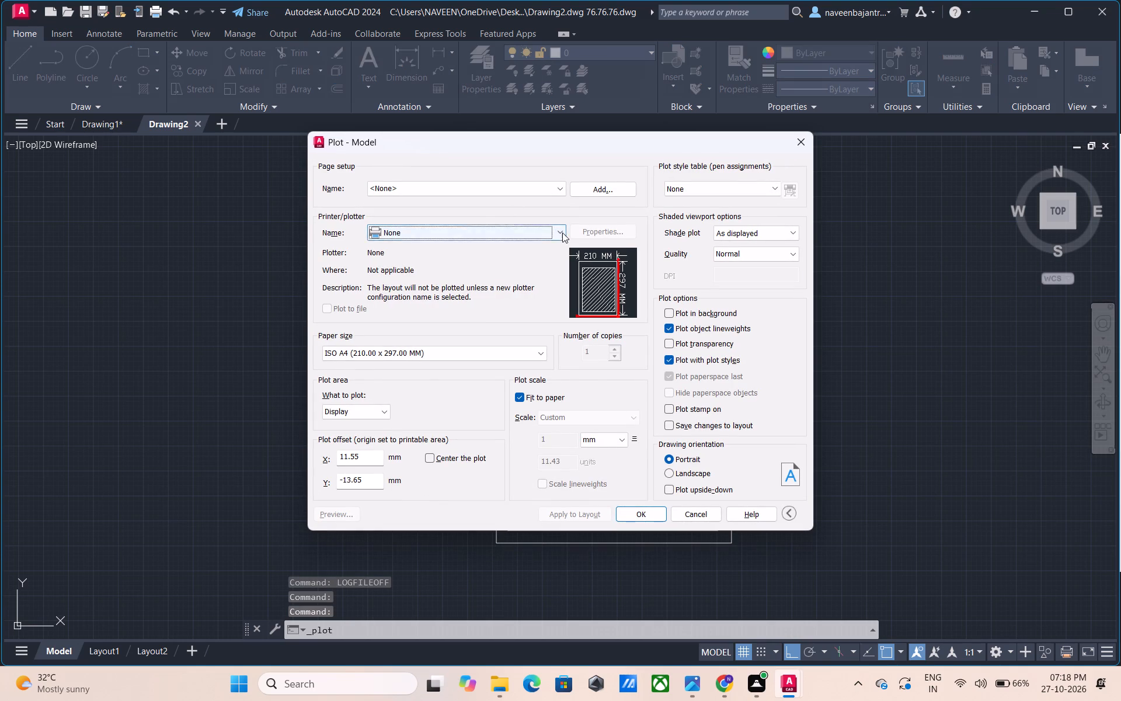
click(562, 232)
click(446, 374)
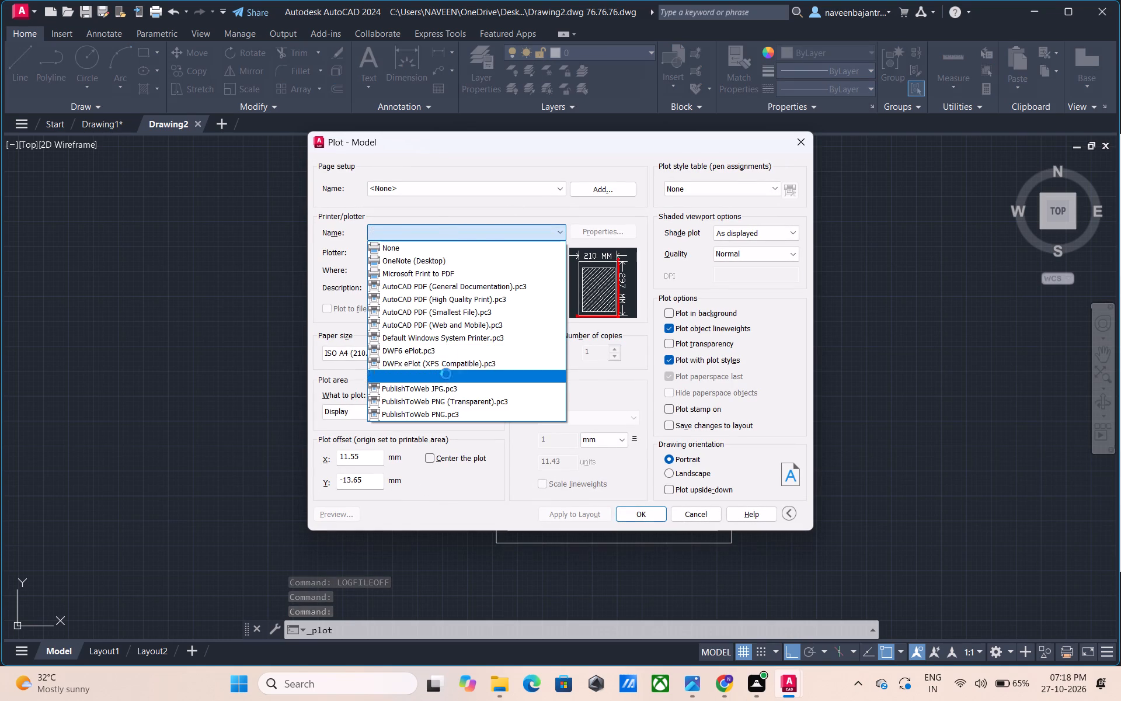
click(427, 457)
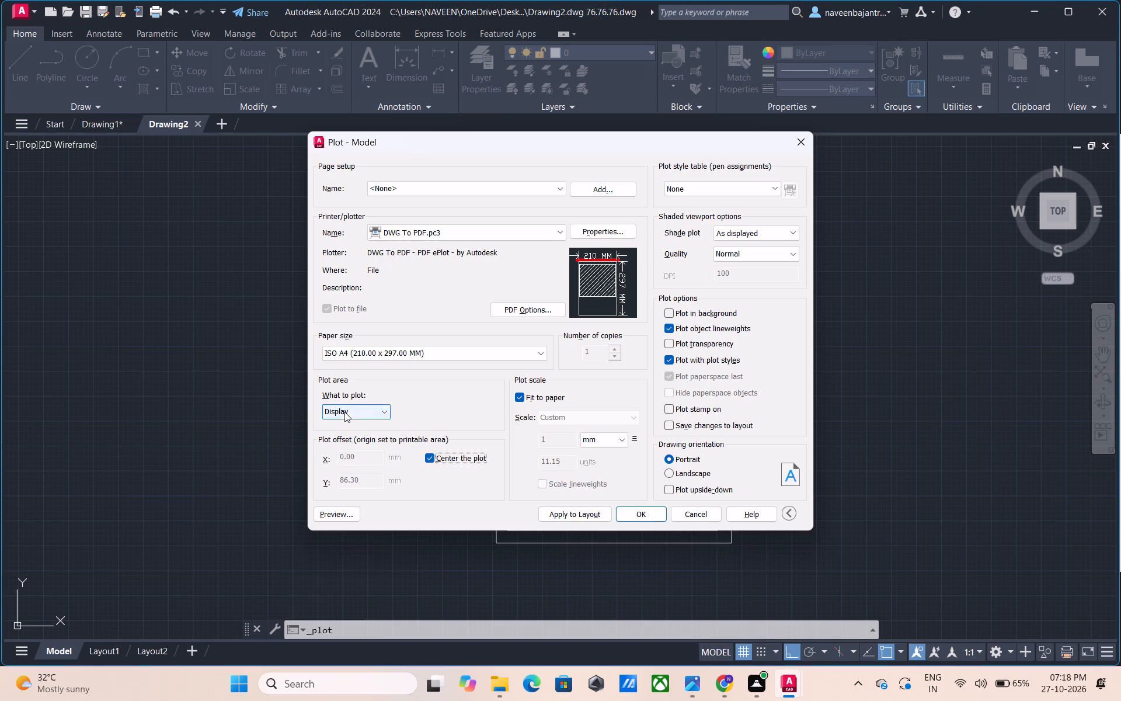
click(370, 414)
click(357, 455)
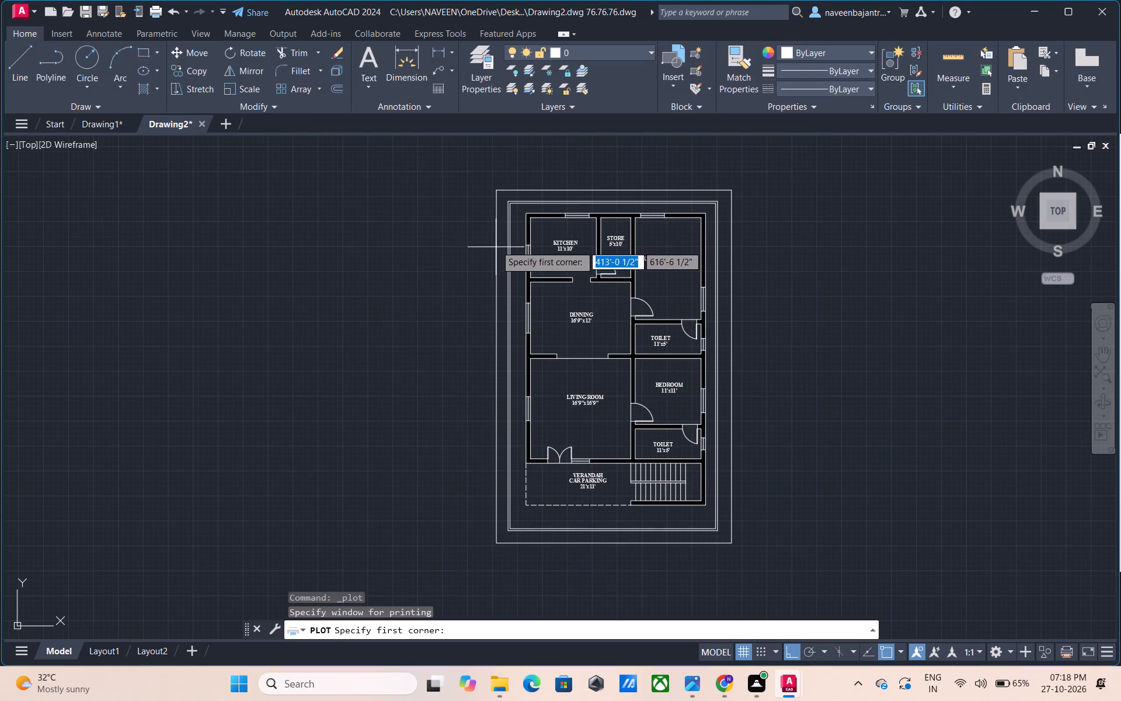
click(501, 189)
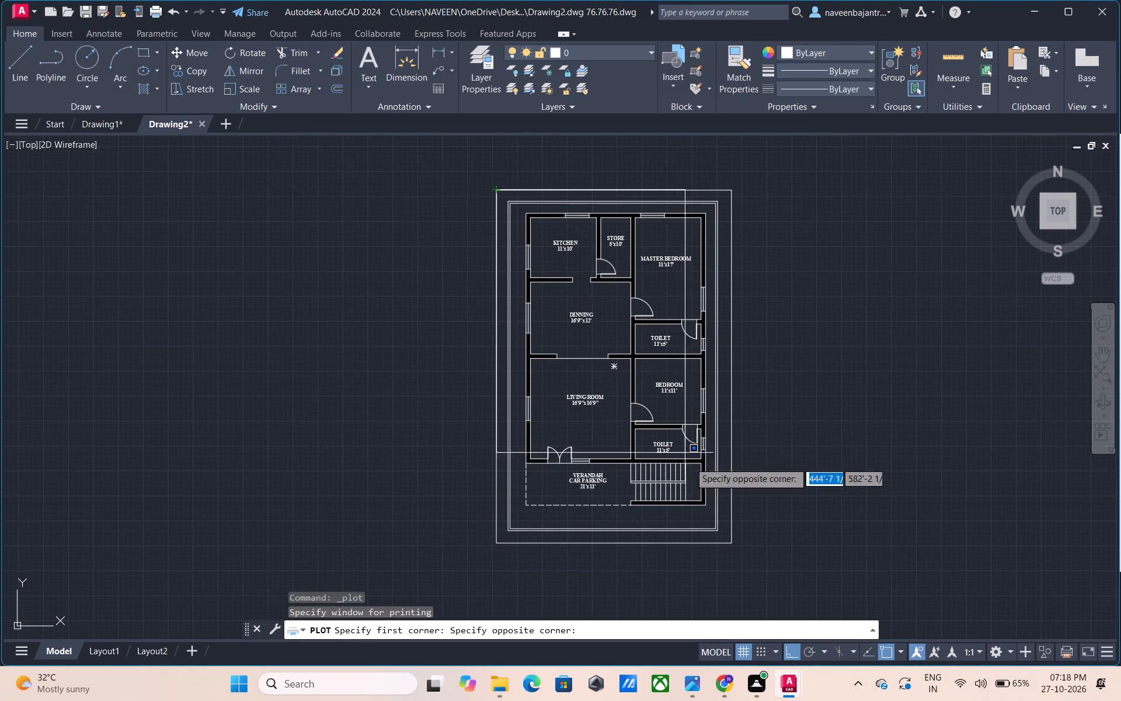
click(732, 542)
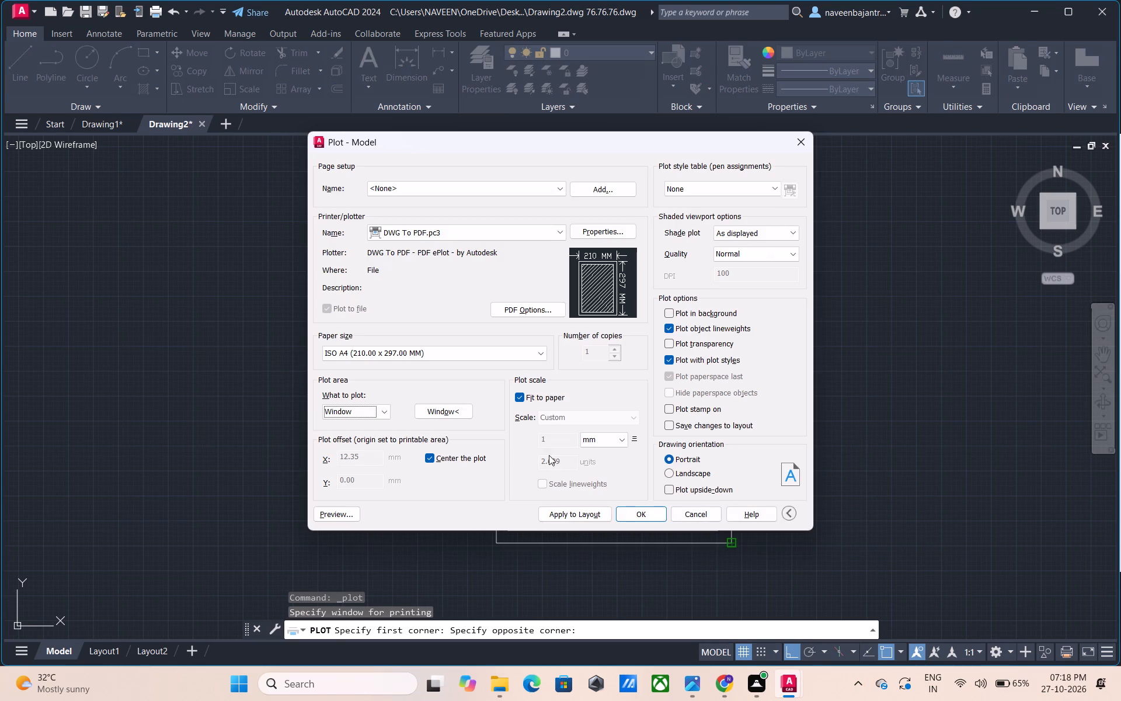
click(558, 515)
Plot the drawing to a PDF named Drawing2.dwg 76.76.76-Model.pdf in the ddddd folder.
click(633, 509)
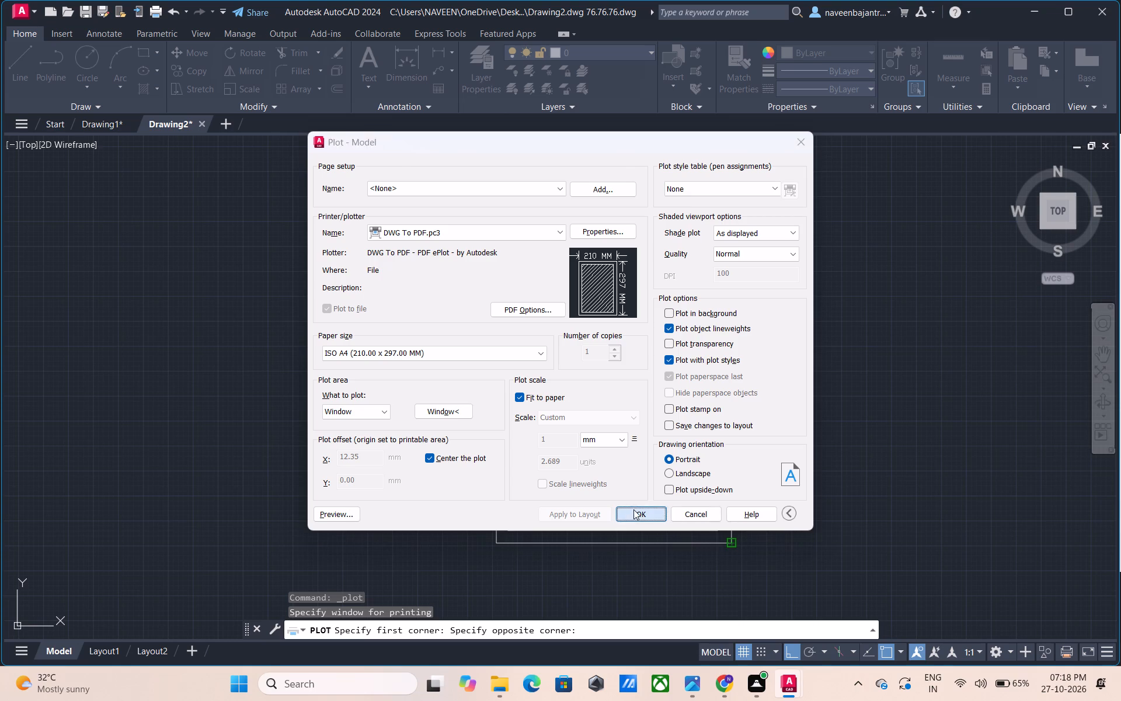
click(756, 460)
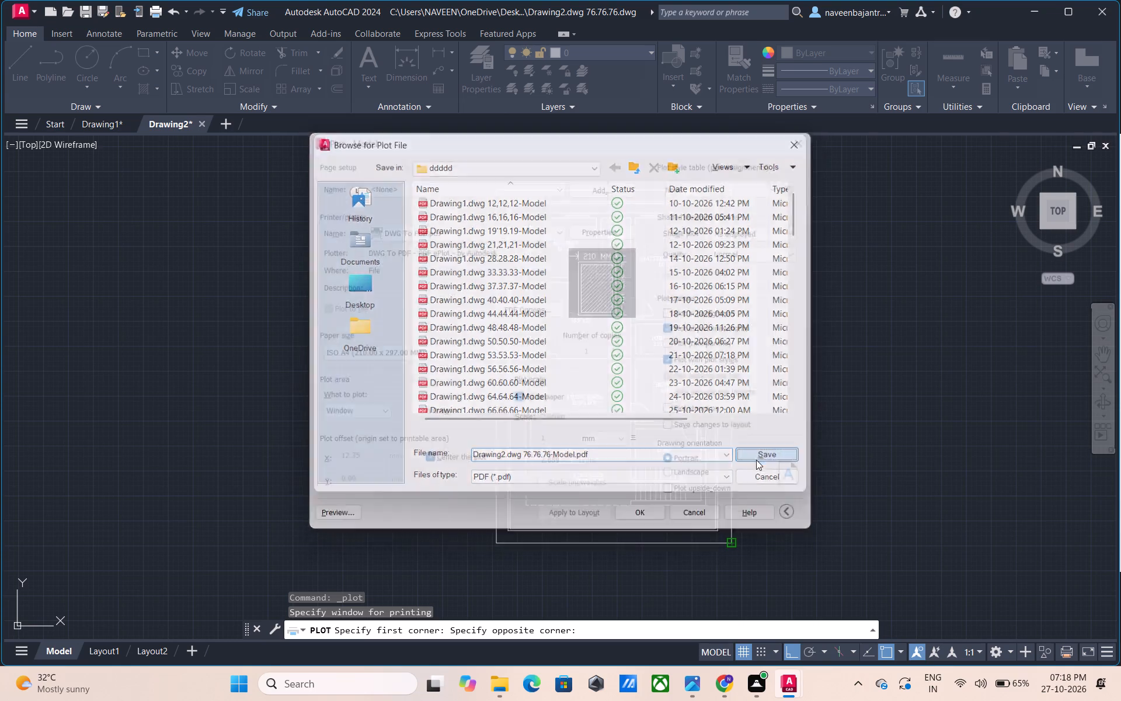
Check the lower part of the plotted floor plan PDF in Edge and close the viewer.
scroll(720, 449, down, 4)
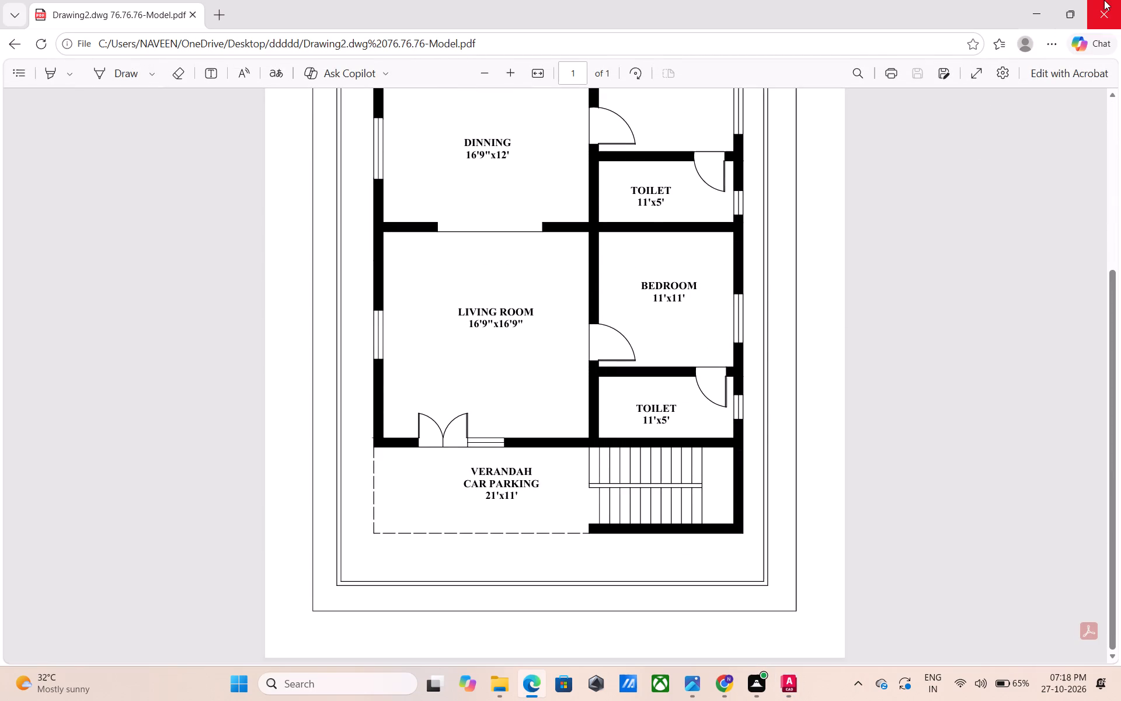
click(1104, 0)
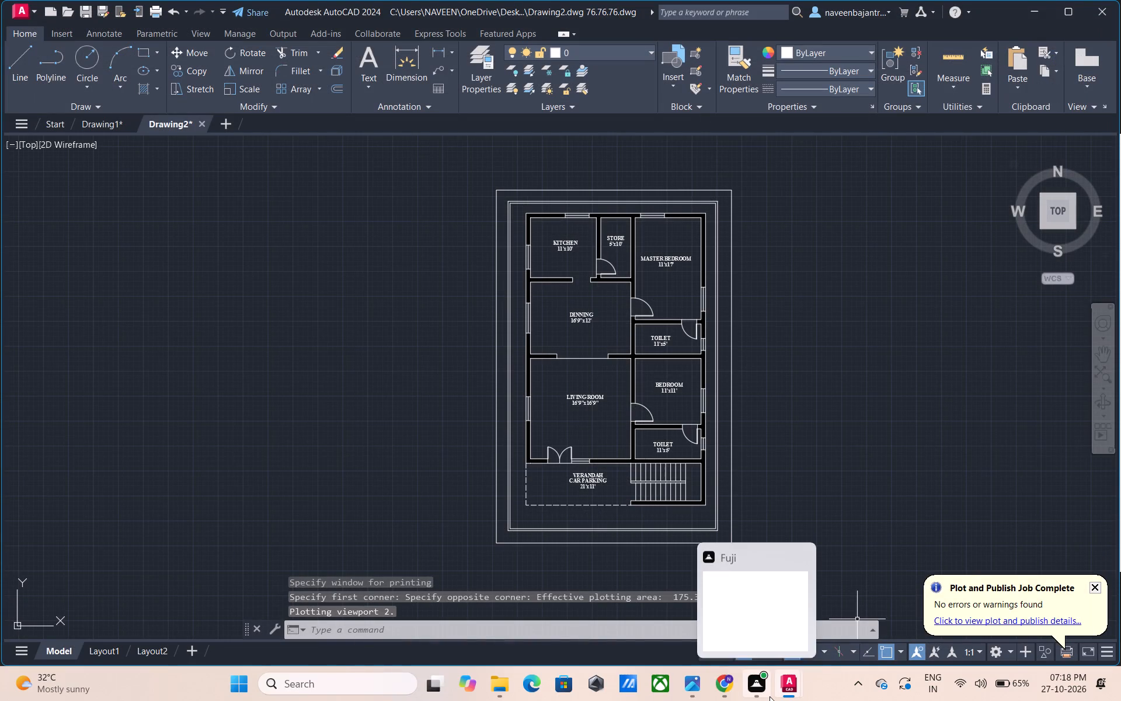